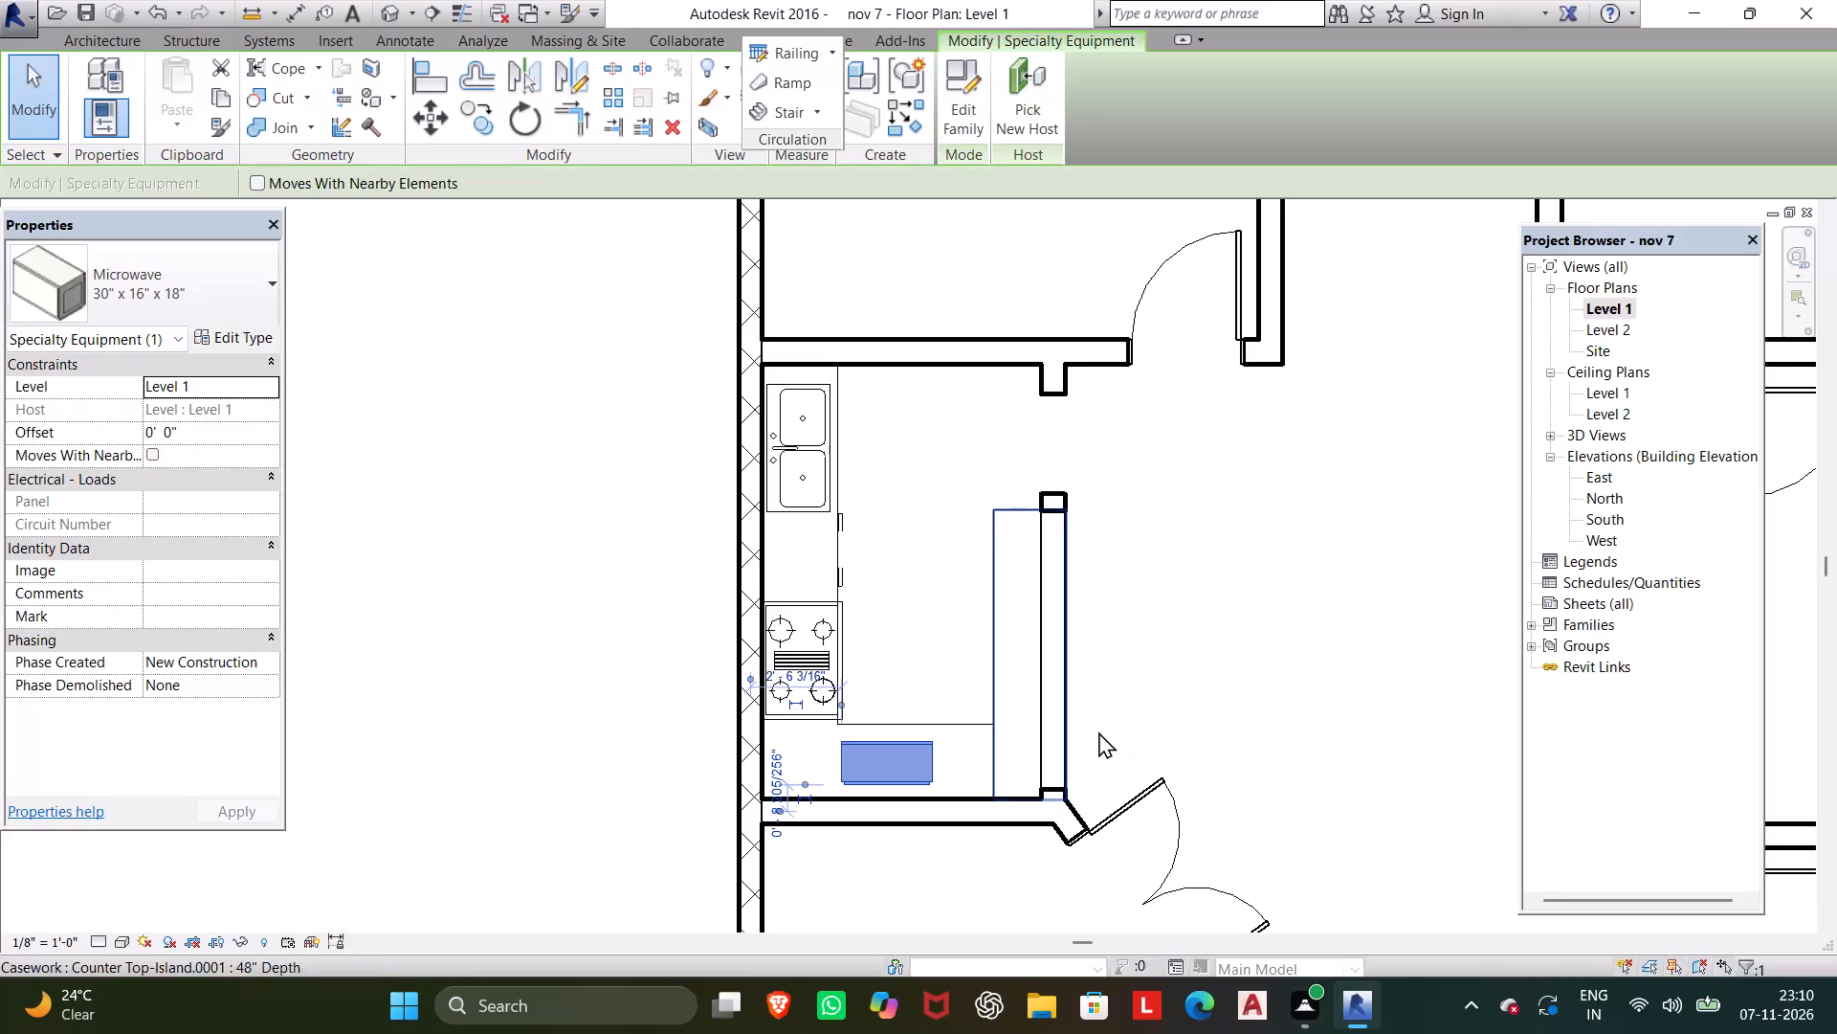
Load the Casement Dbl with Trim window family from the US Imperial library's Windows folder.
{"action": "left_click", "coordinate": [859, 631]}
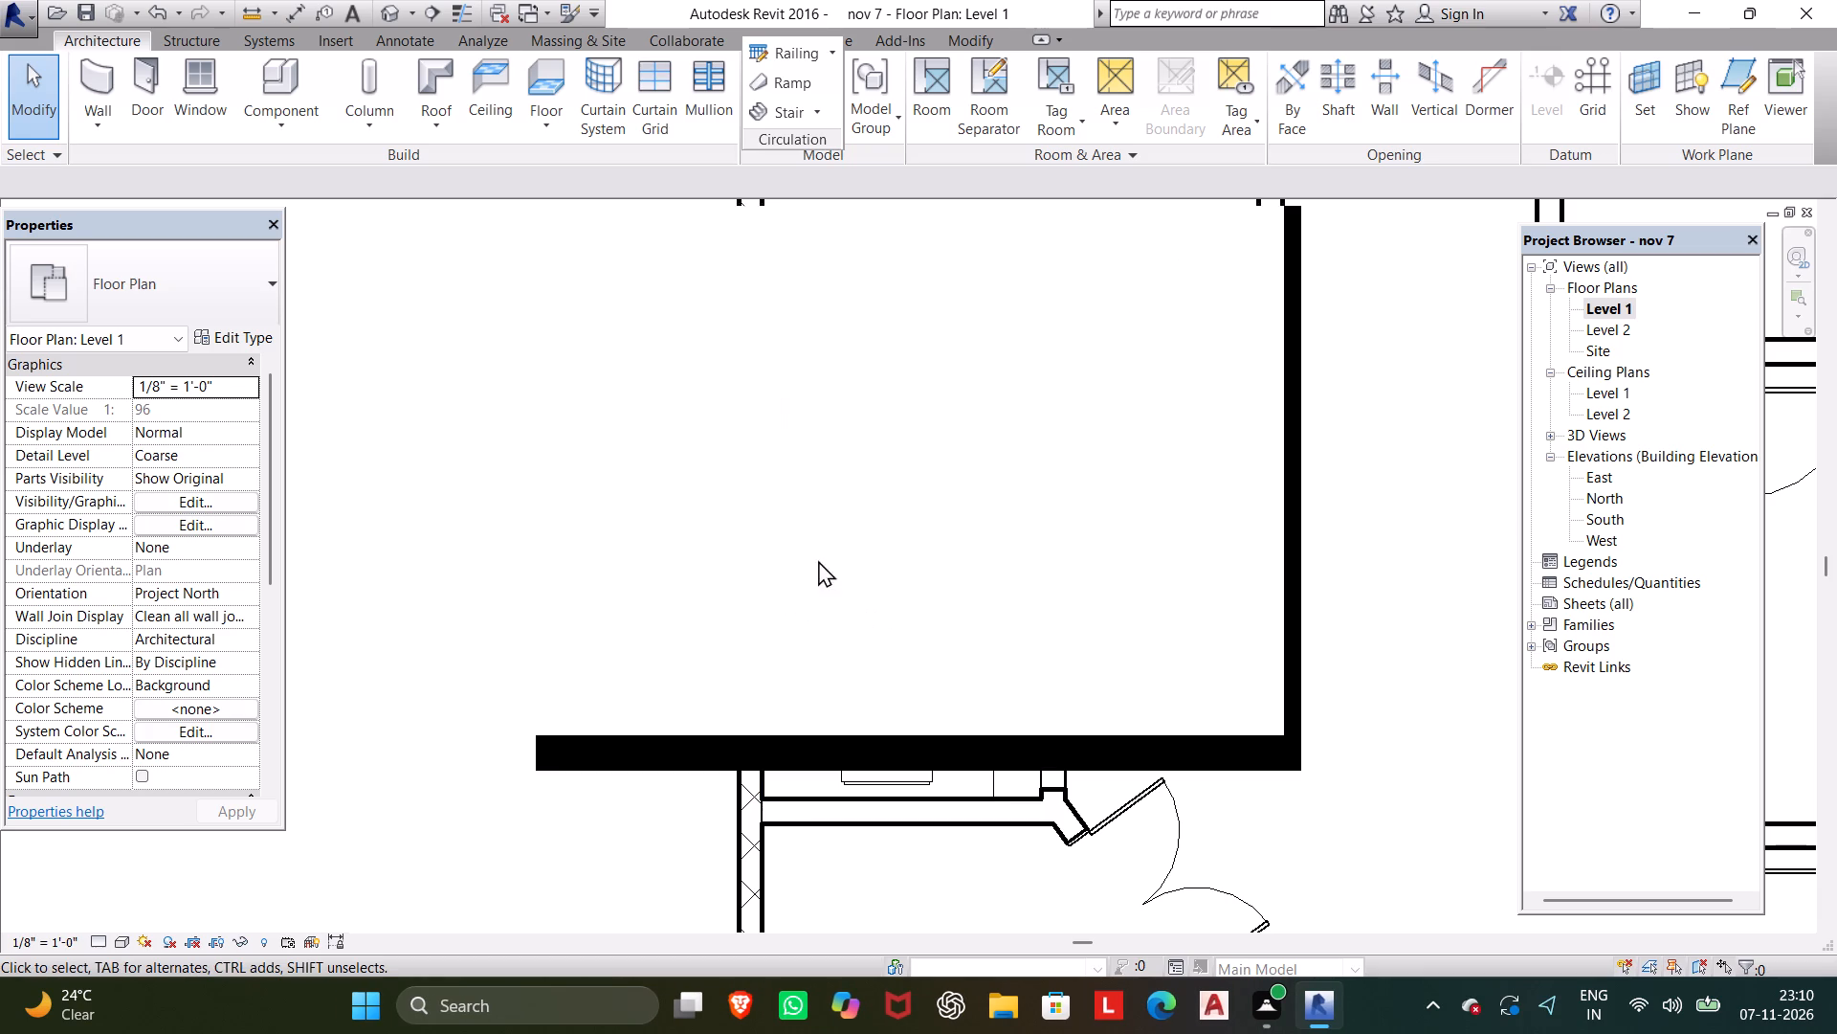
{"action": "left_click", "coordinate": [1257, 244]}
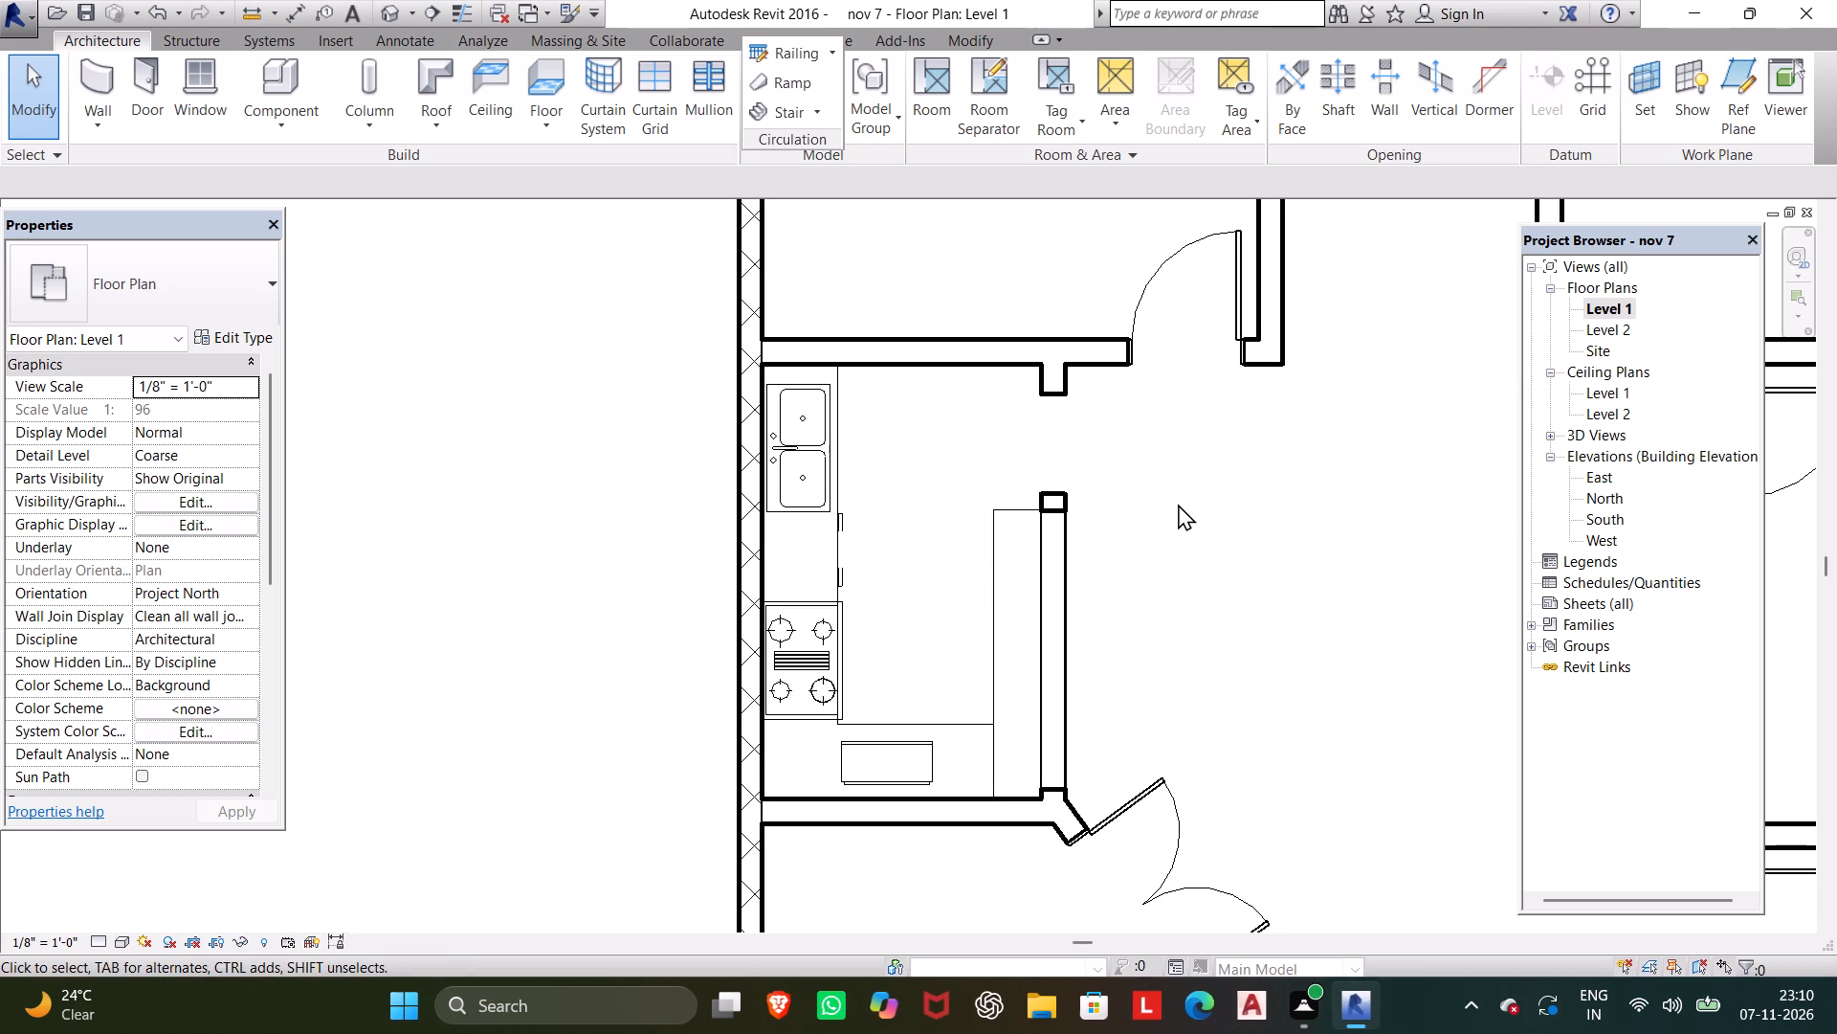
{"action": "scroll", "coordinate": [1178, 505], "scroll_direction": "down", "scroll_amount": 3}
{"action": "middle_click_drag", "start_coordinate": [1178, 505], "coordinate": [907, 712]}
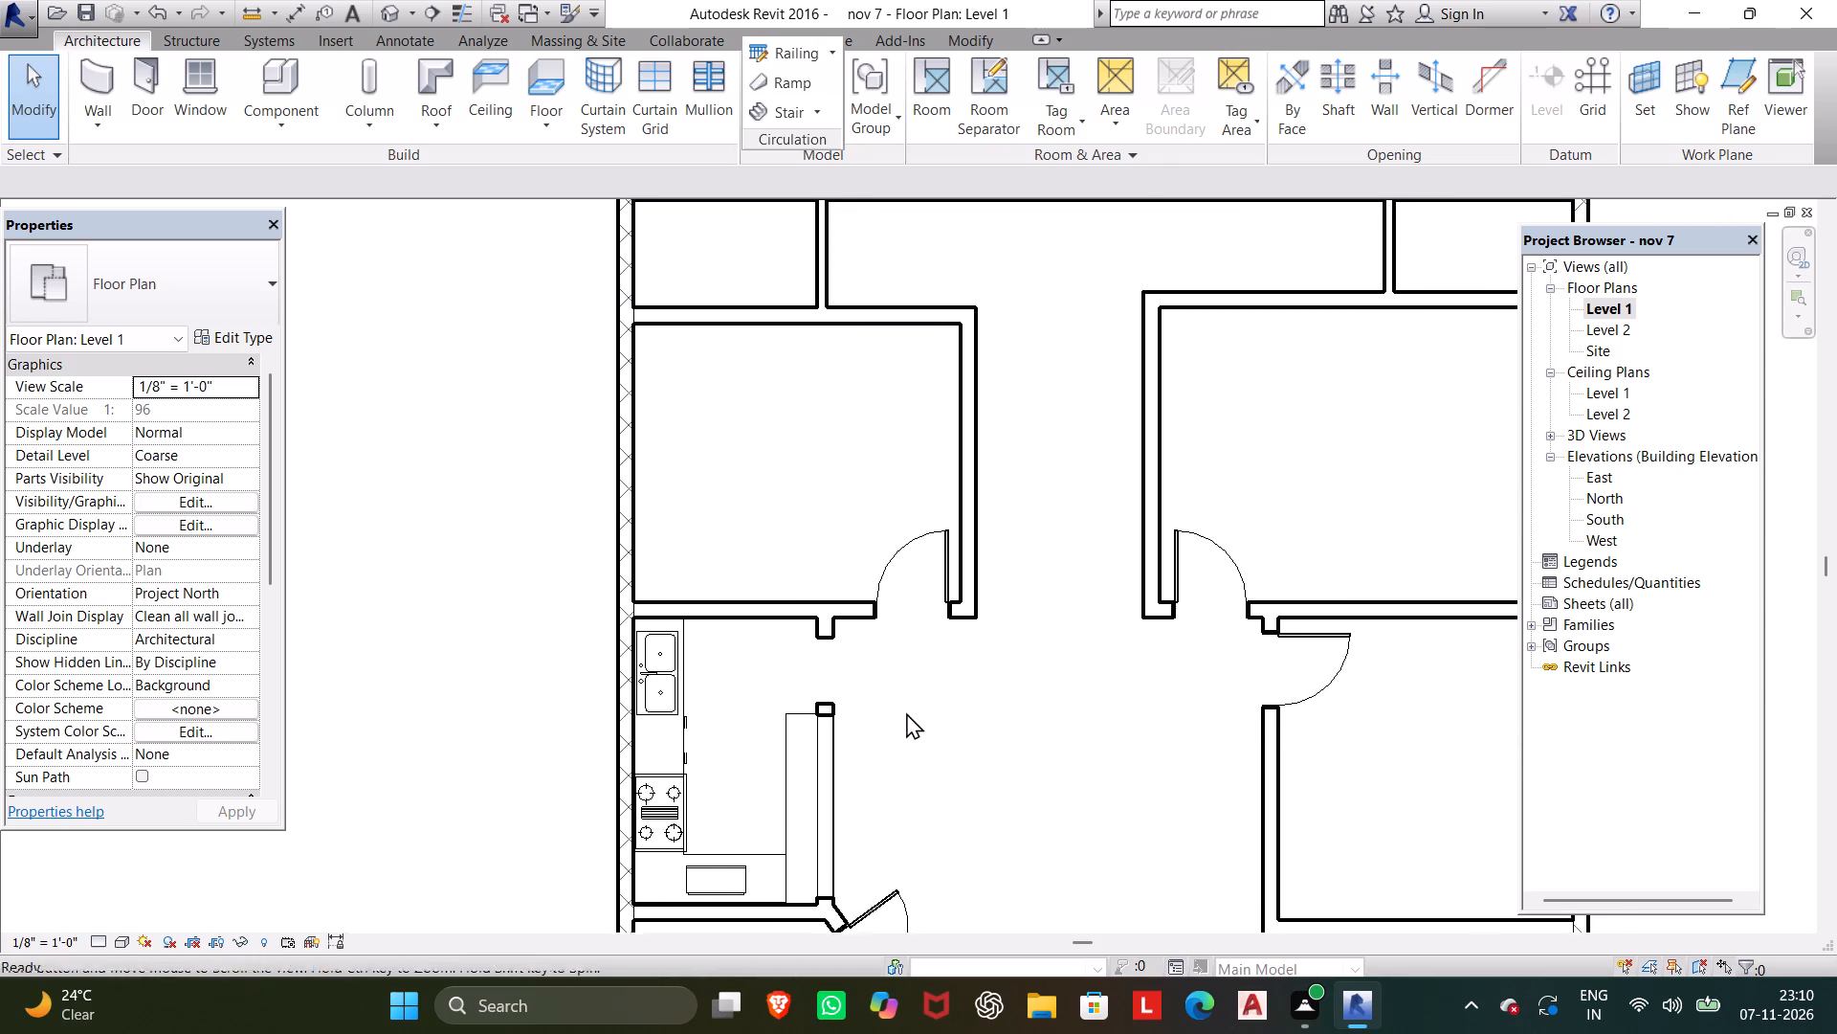
{"action": "scroll", "coordinate": [902, 638], "scroll_direction": "down", "scroll_amount": 4}
{"action": "middle_click_drag", "start_coordinate": [926, 631], "coordinate": [864, 445]}
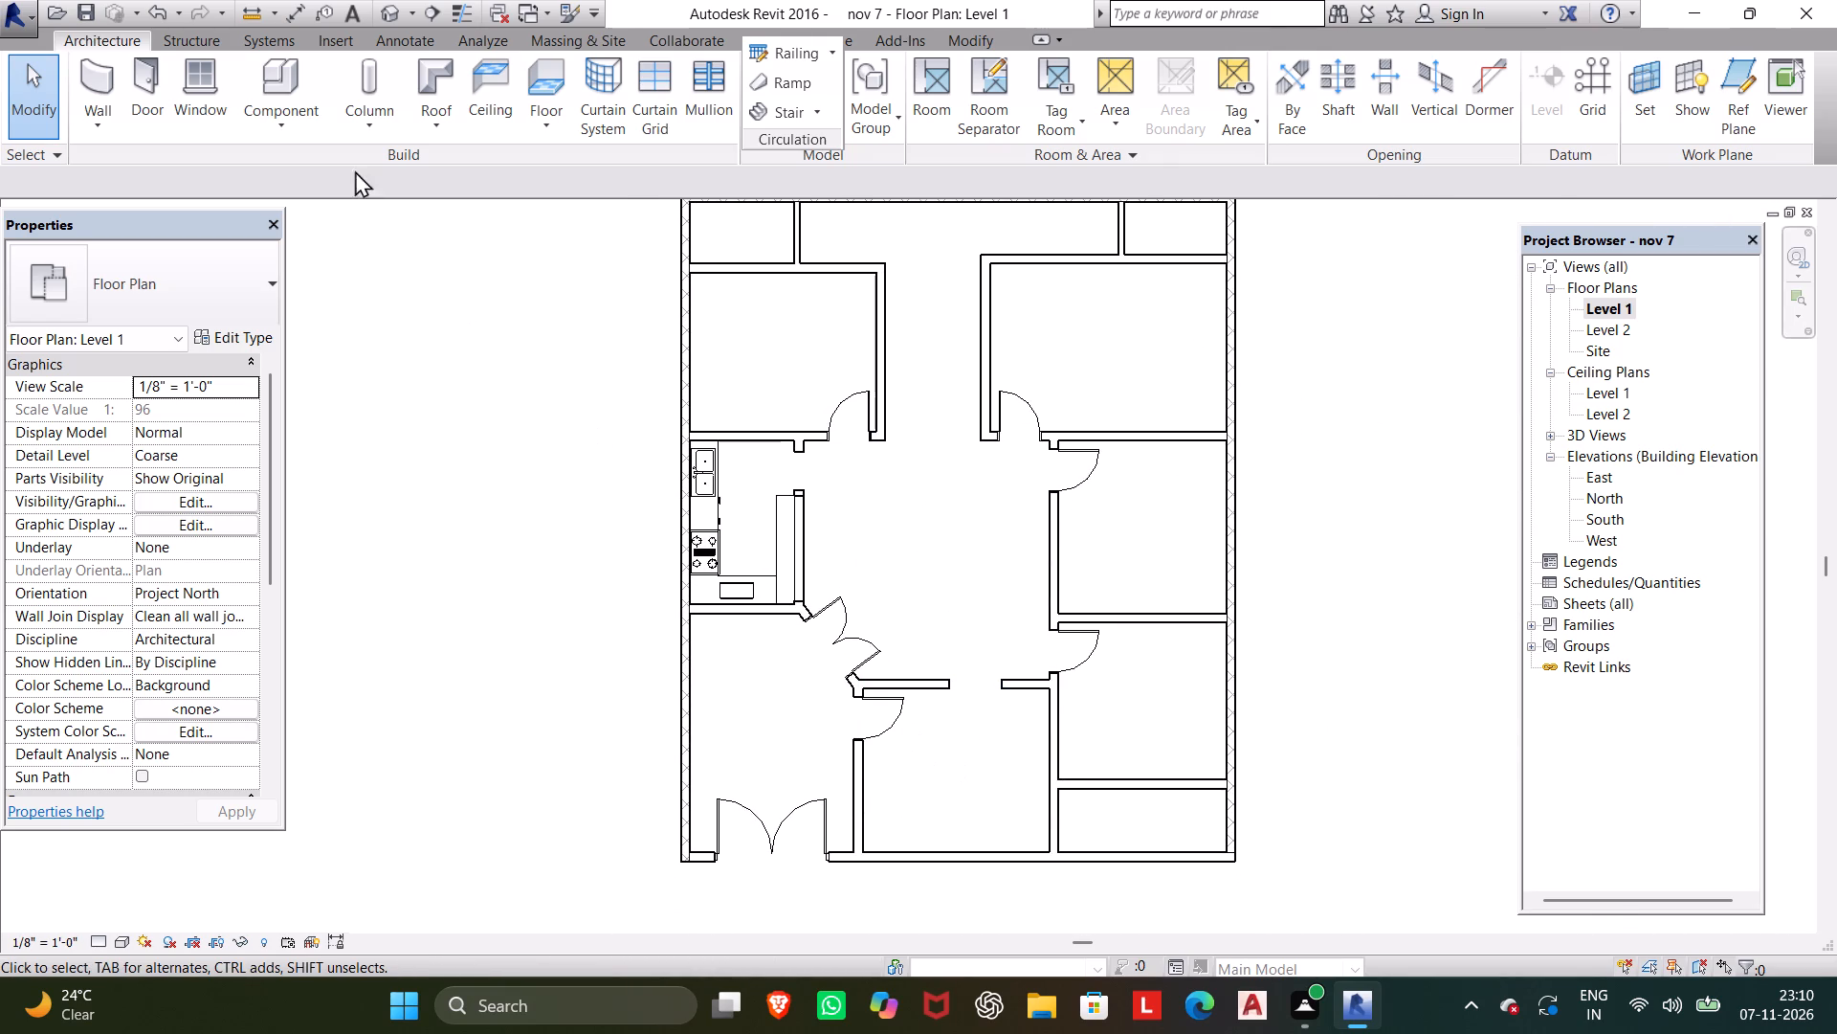
{"action": "left_click", "coordinate": [198, 102]}
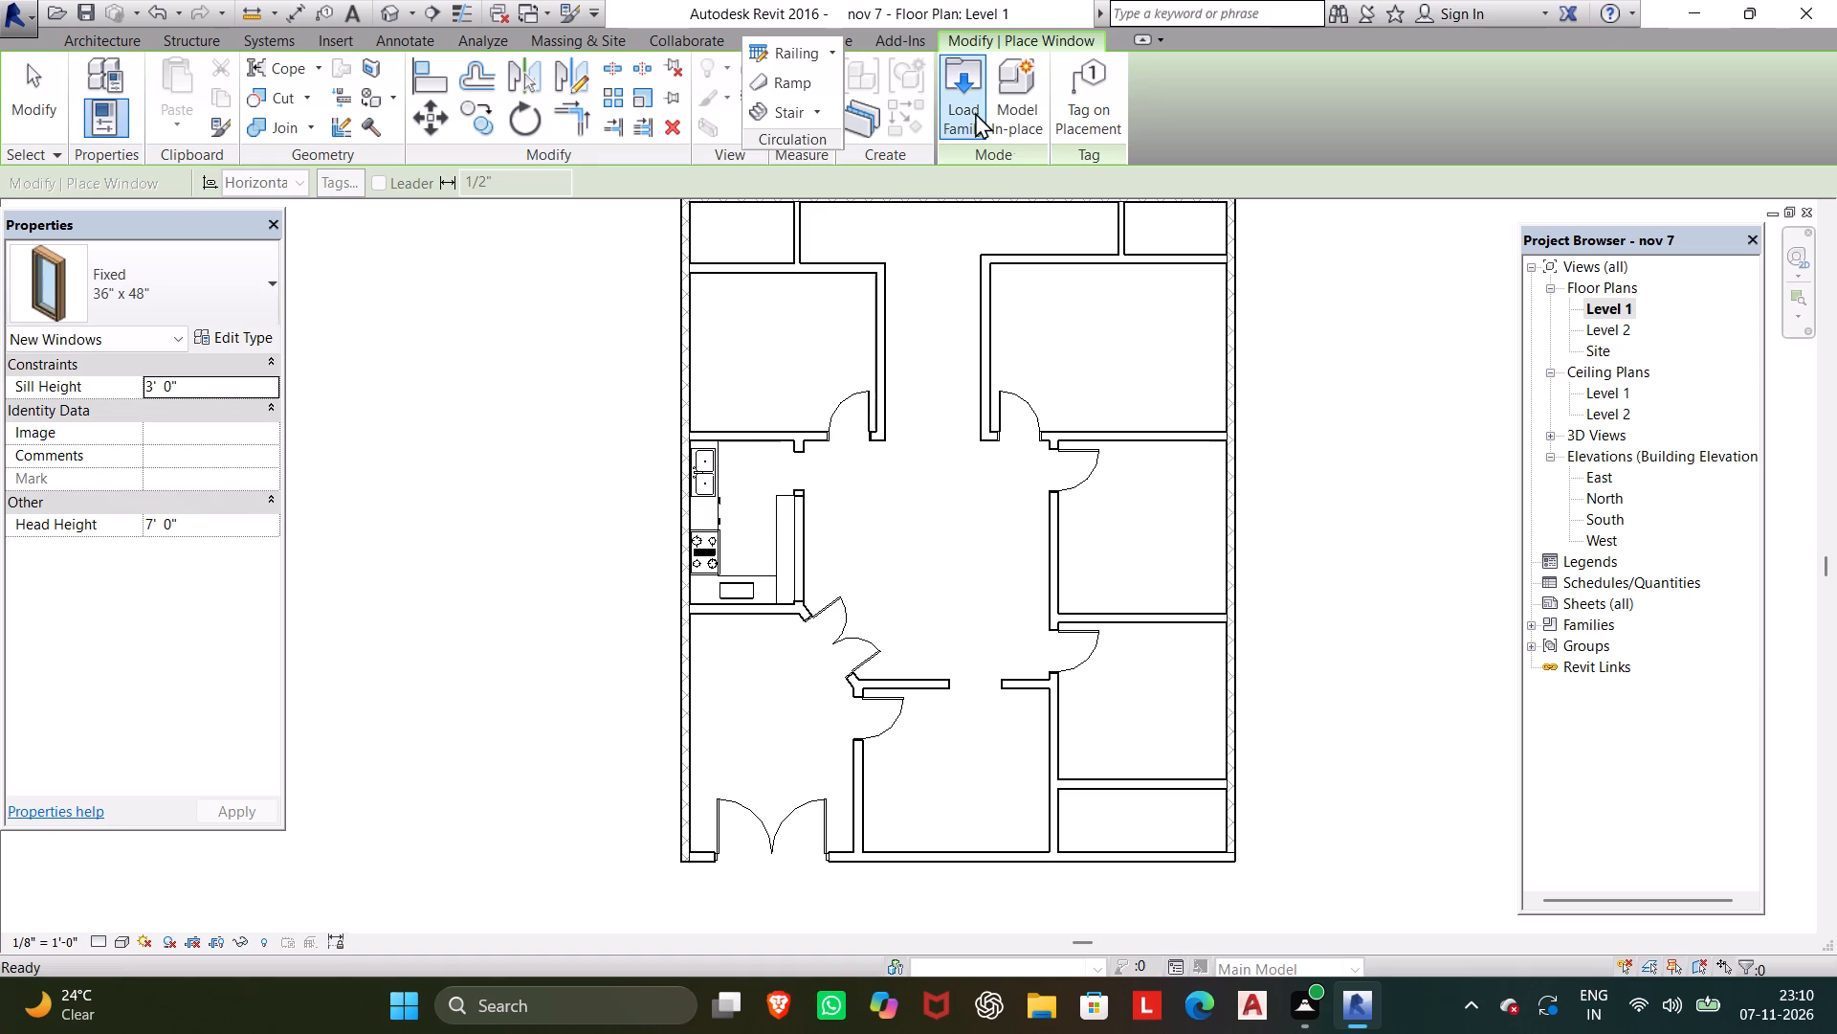
{"action": "left_click", "coordinate": [967, 105]}
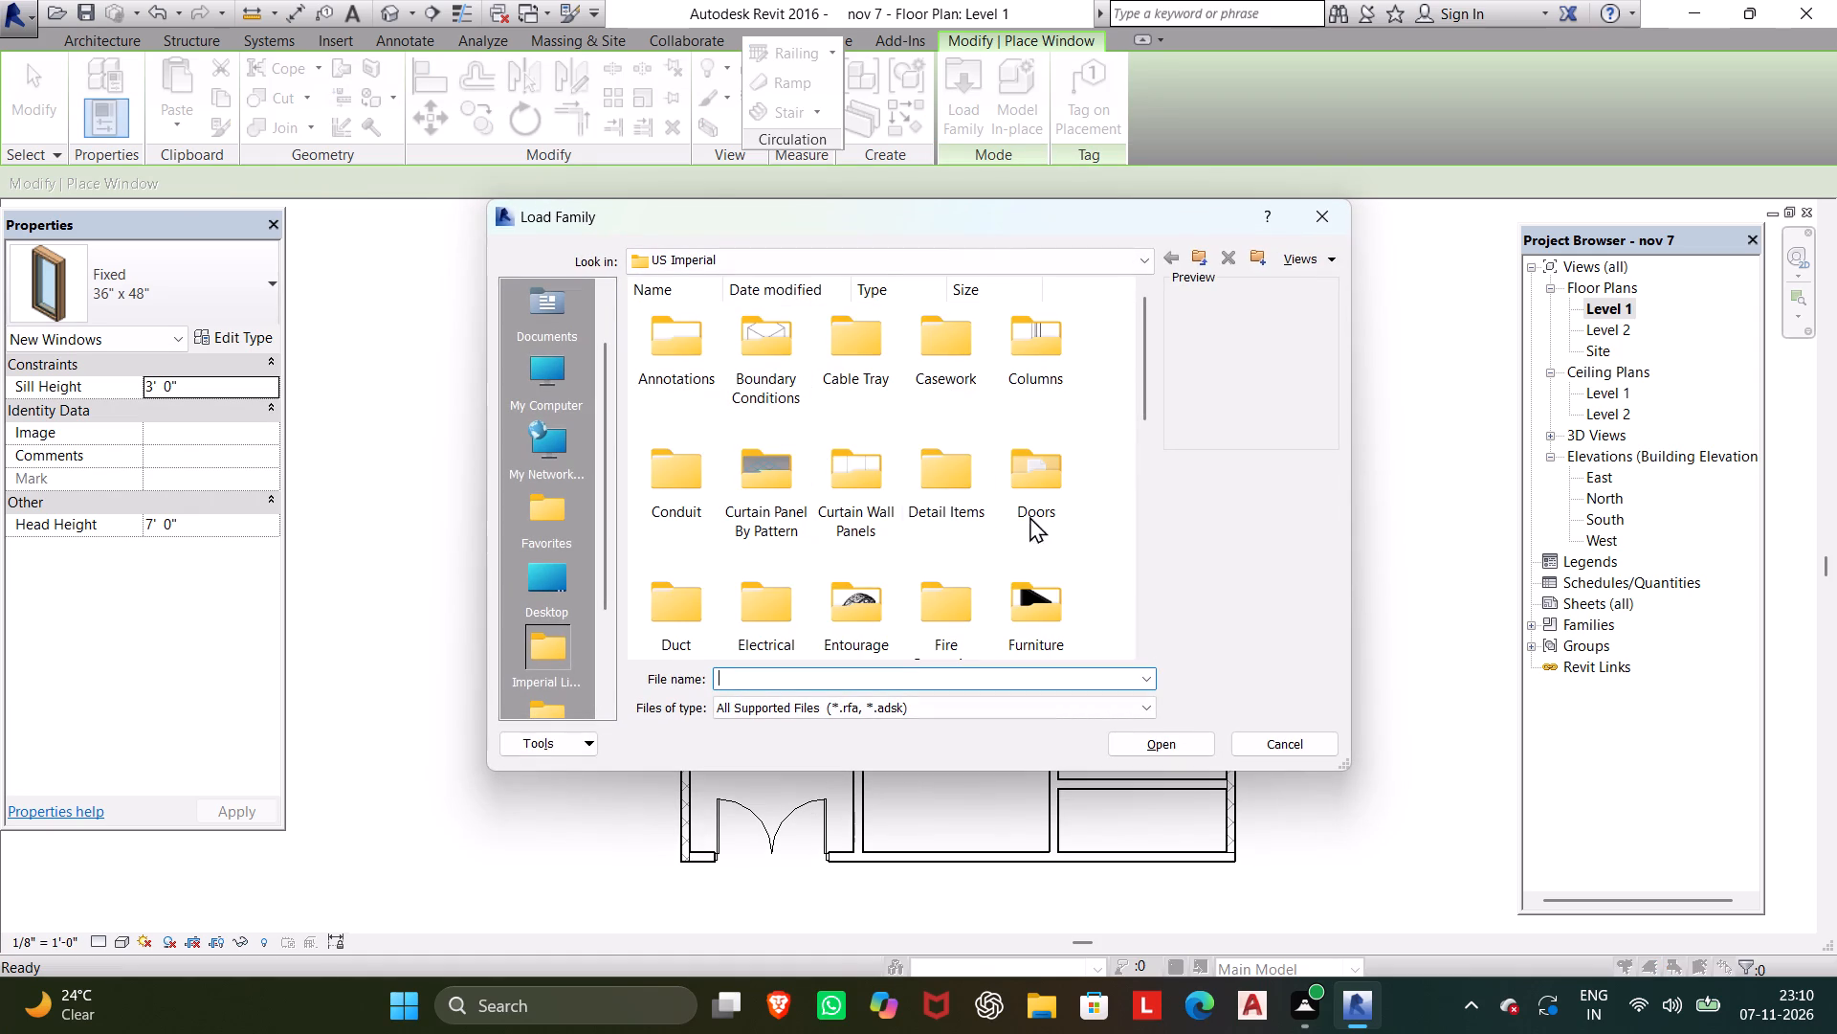
{"action": "scroll", "coordinate": [1024, 546], "scroll_direction": "down", "scroll_amount": 6}
{"action": "left_click", "coordinate": [884, 598]}
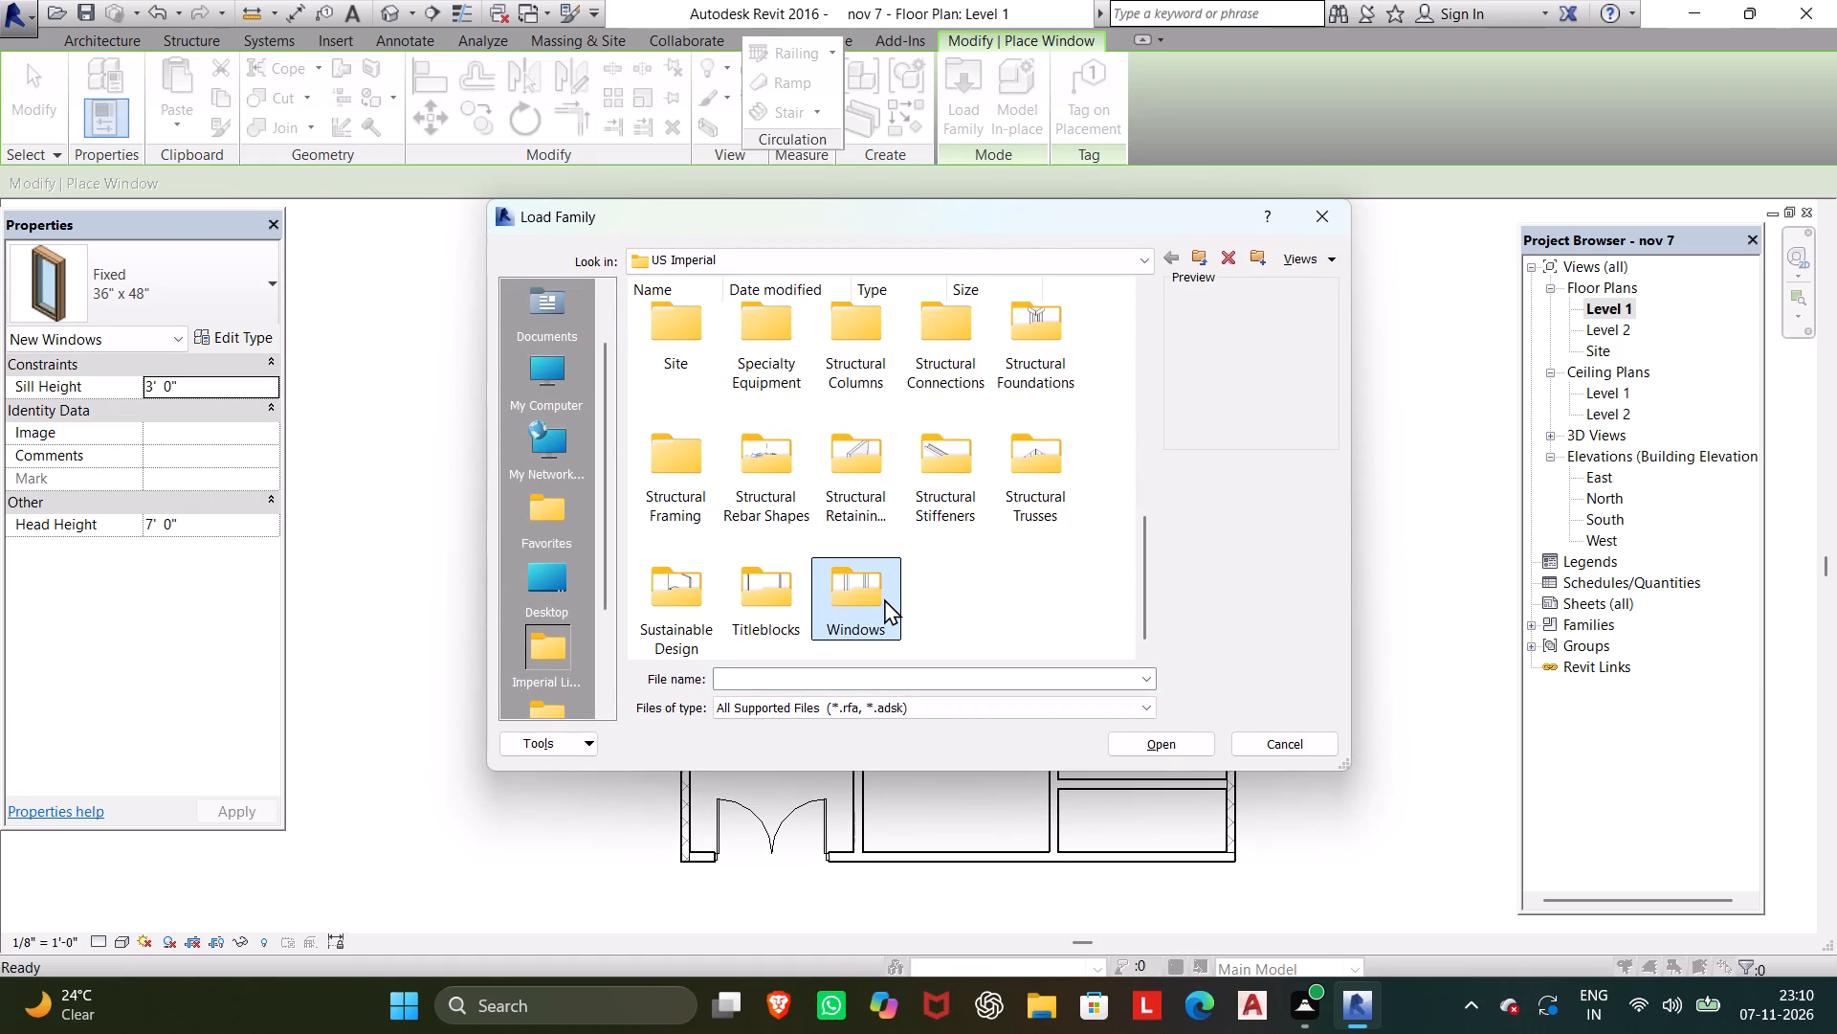
{"action": "key", "text": "Return"}
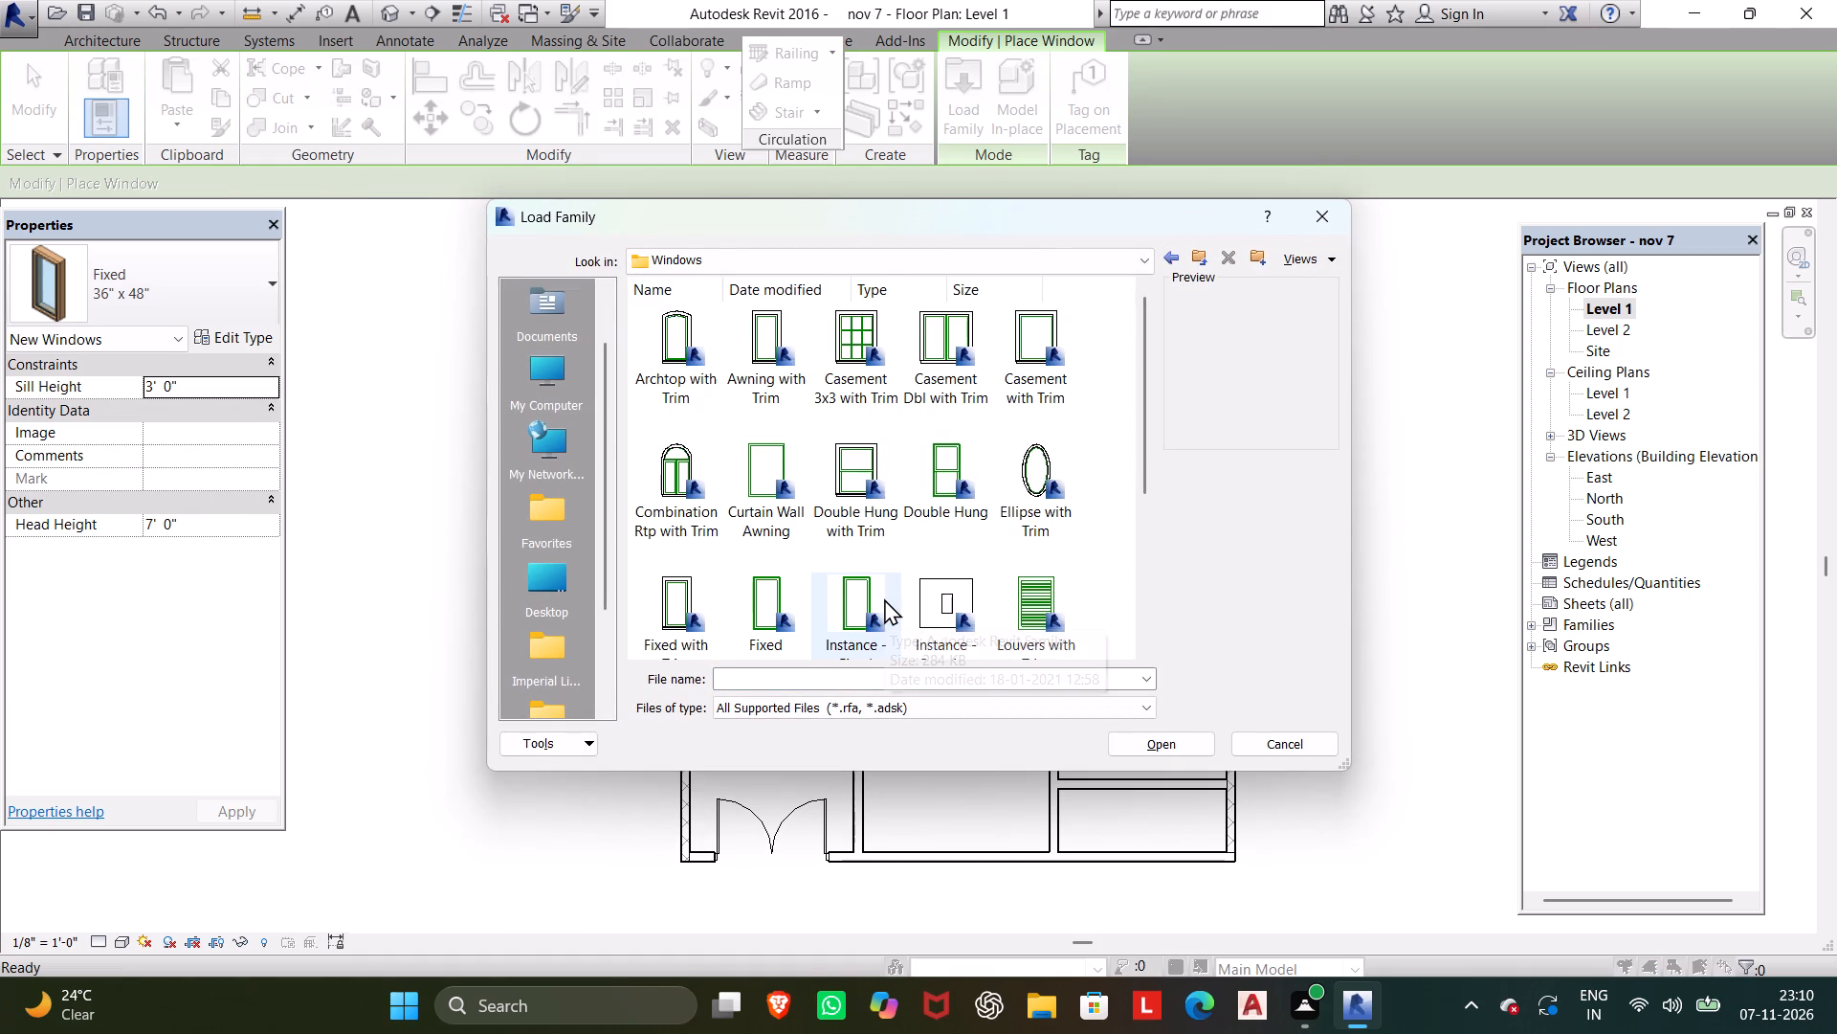
{"action": "left_click", "coordinate": [937, 344]}
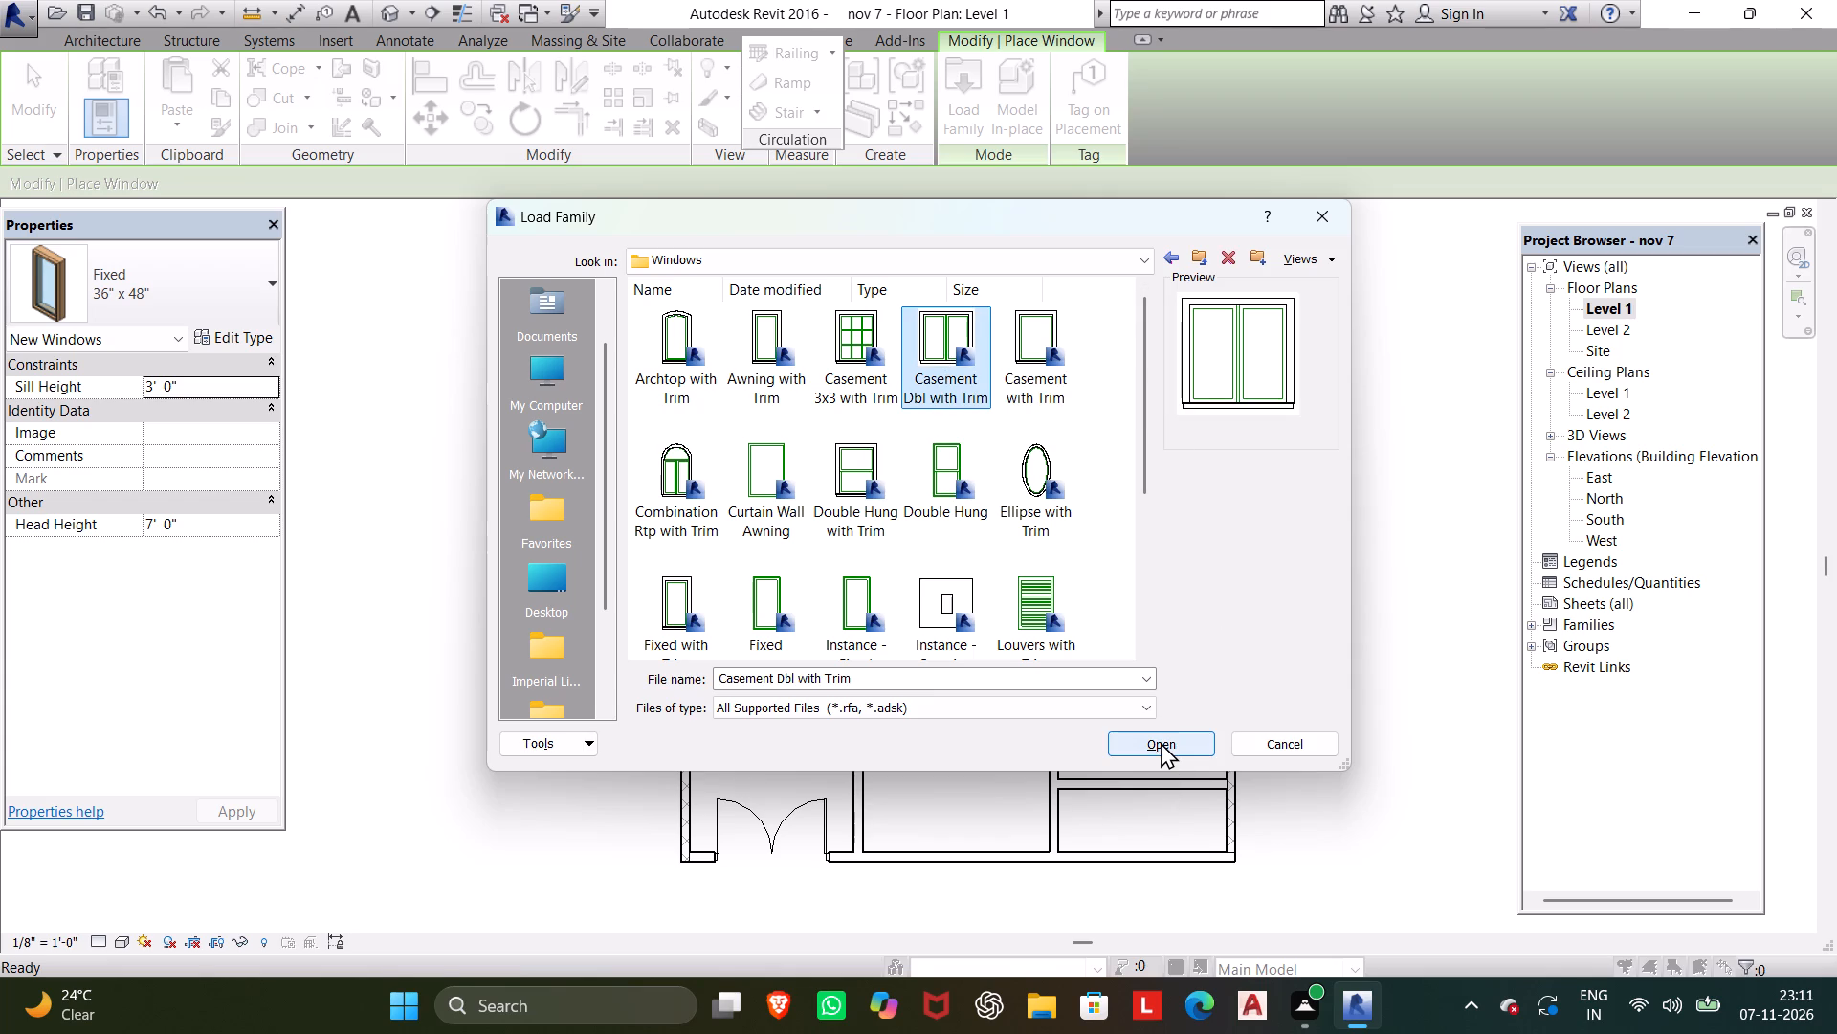
{"action": "left_click", "coordinate": [1161, 742]}
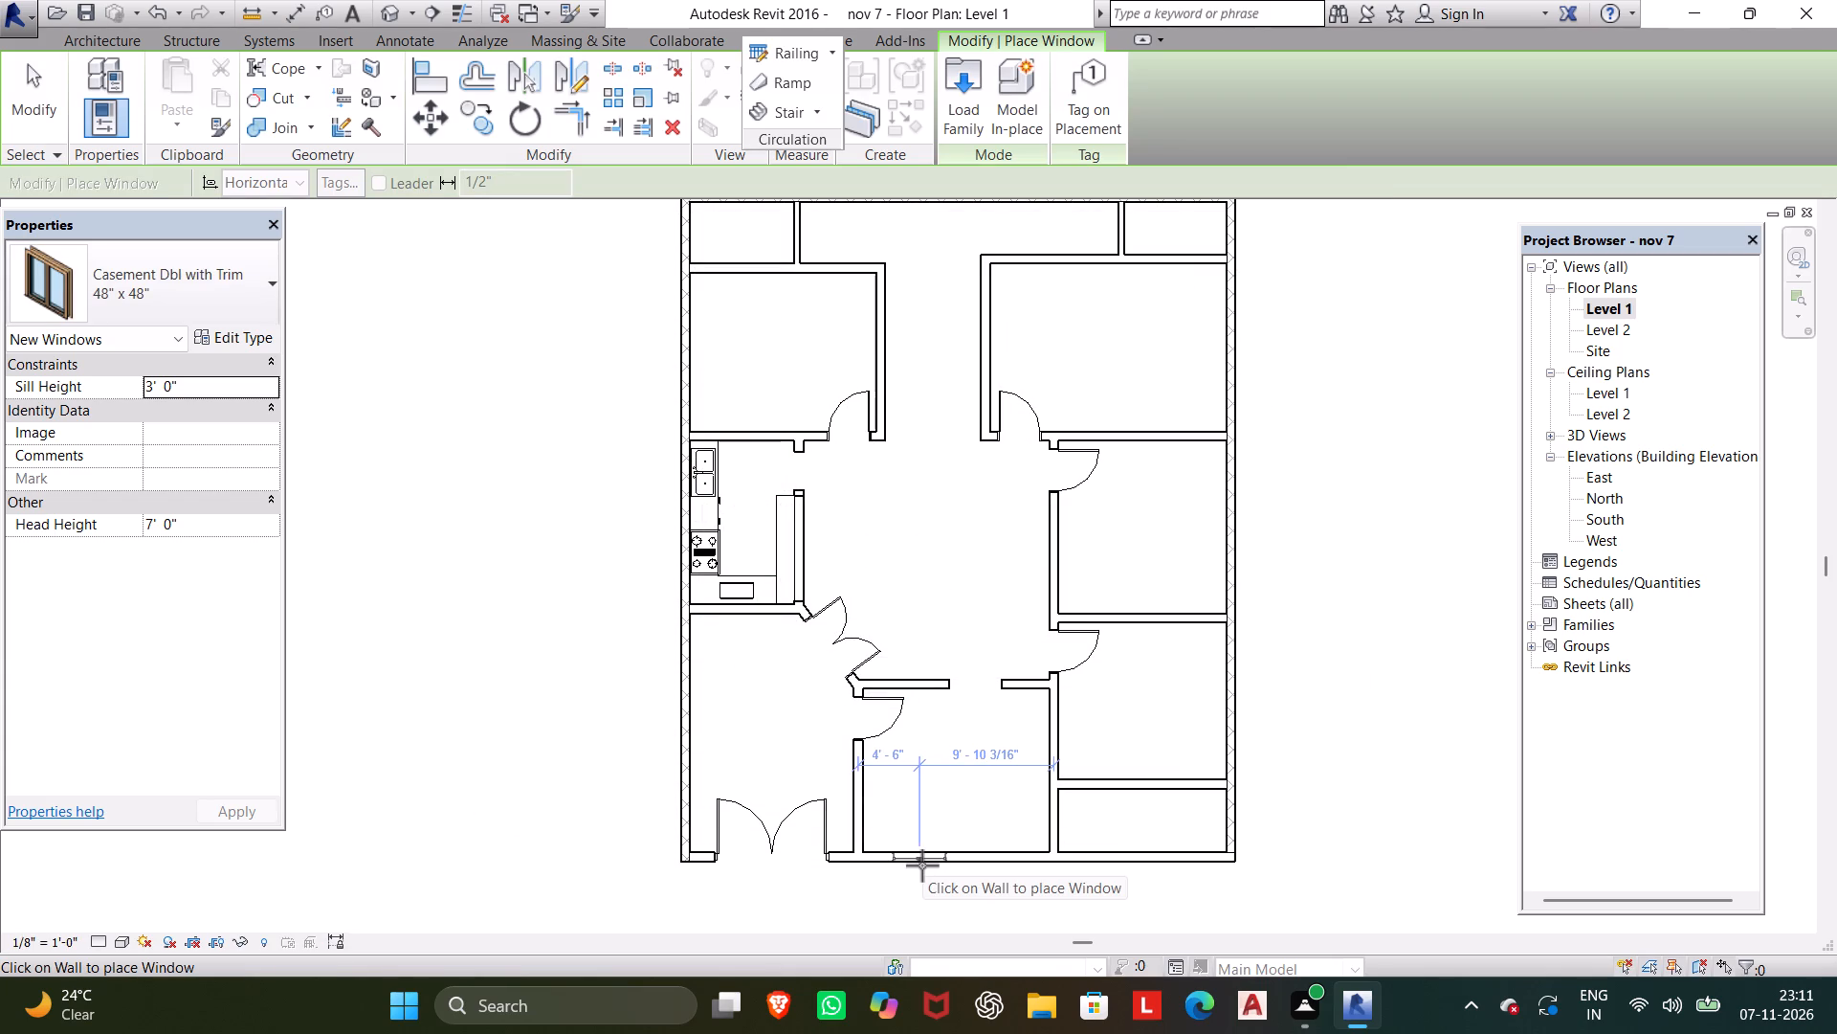
Place 48" x 48" casement windows in the south wall beside the double entrance door and centred on the northwest room's west wall.
{"action": "left_click", "coordinate": [922, 865]}
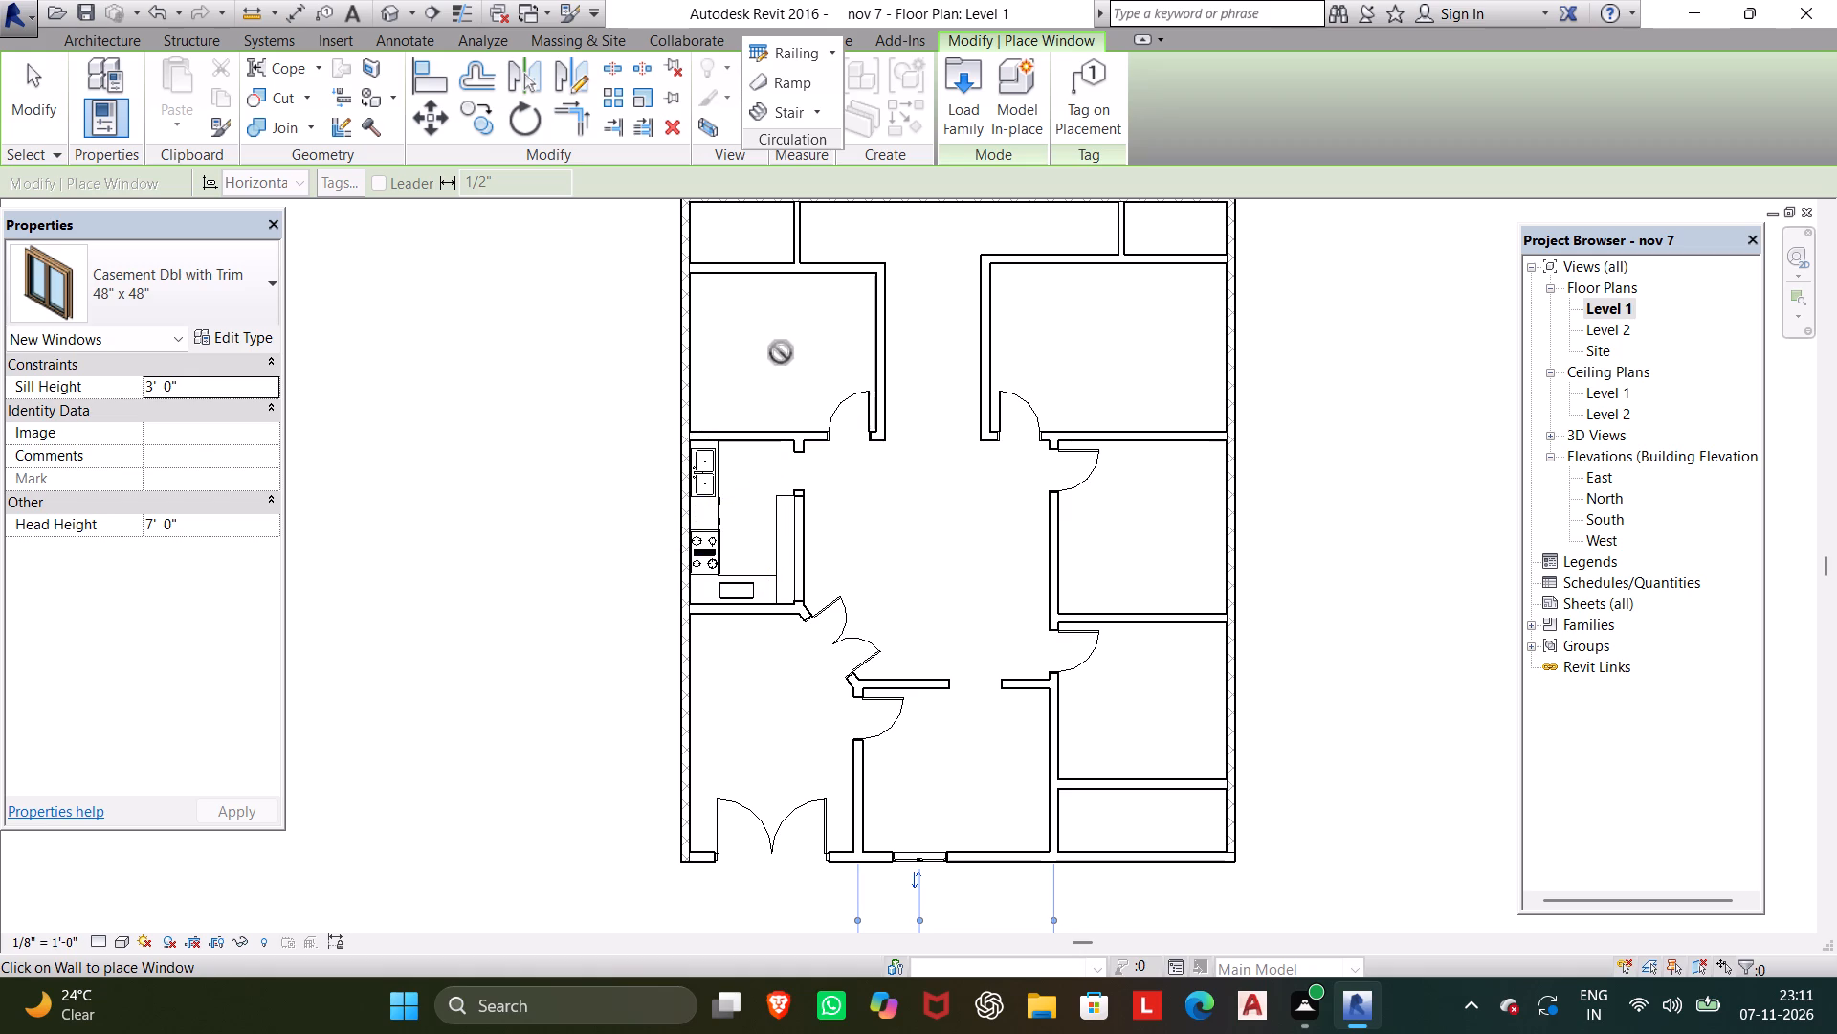
{"action": "left_click", "coordinate": [672, 347]}
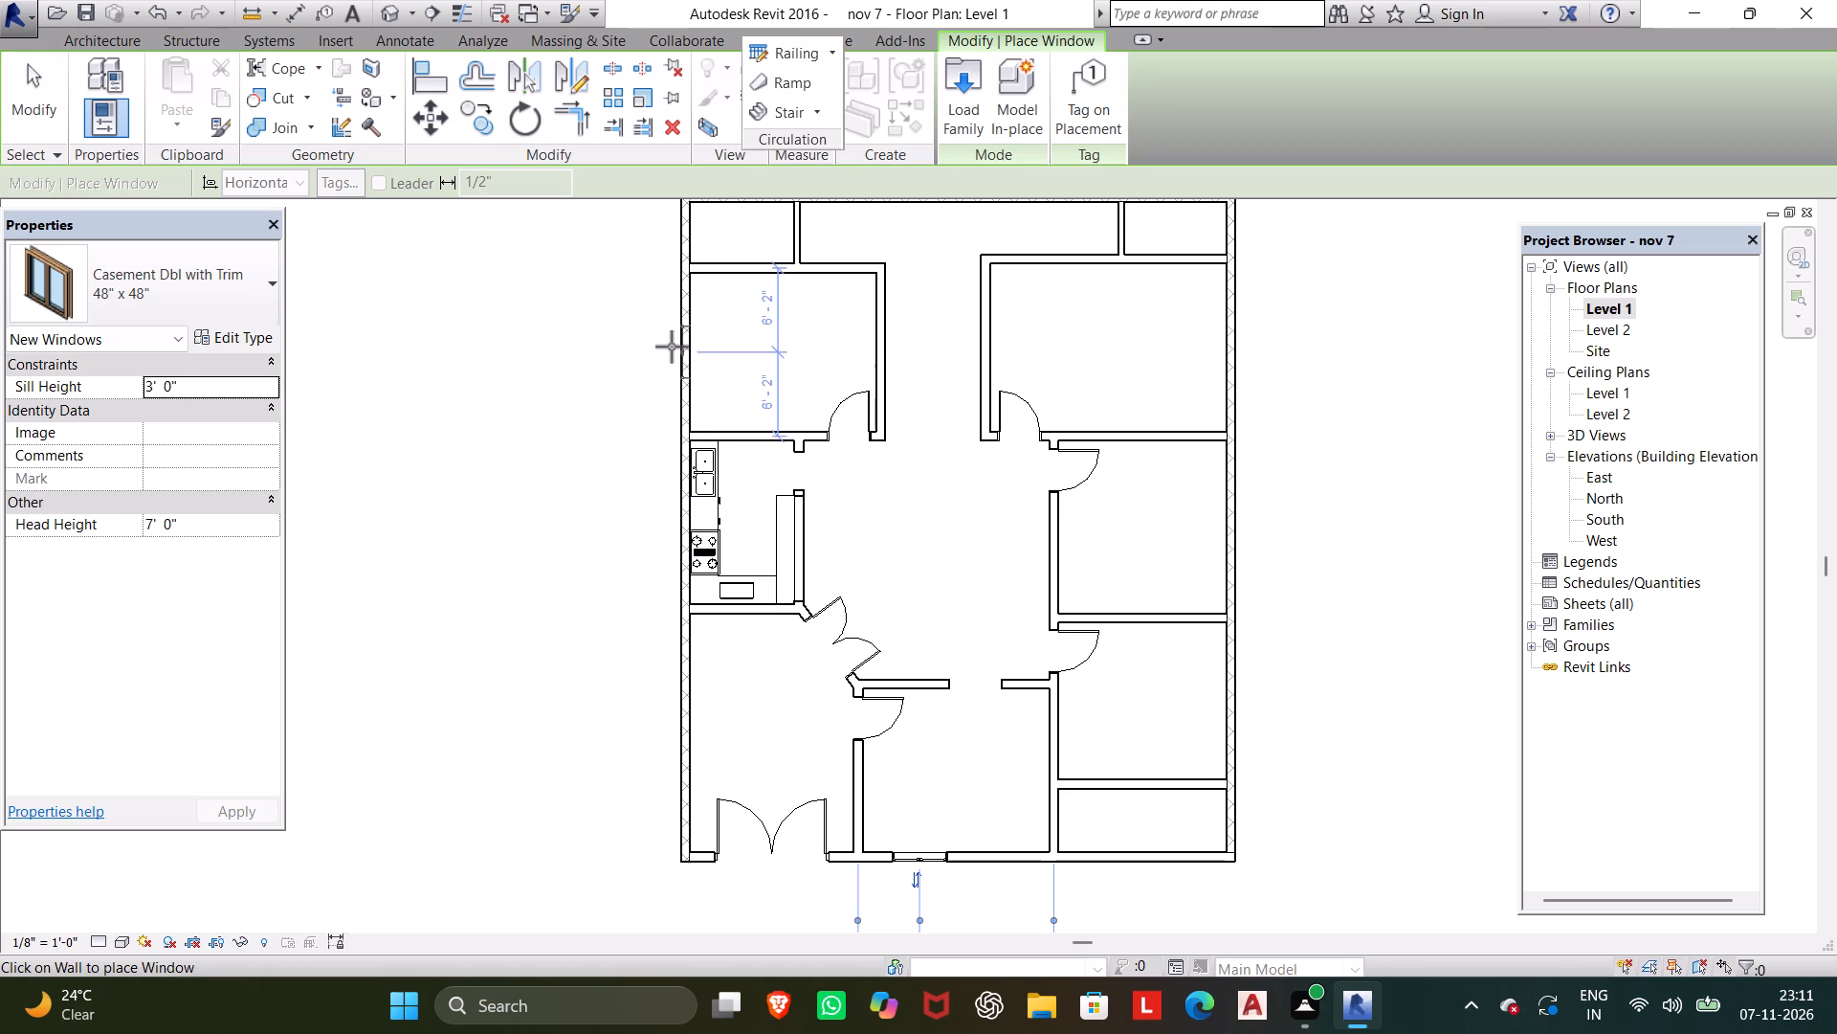
Place three casement windows in the east exterior wall: northeast room 5'-0" from its north wall, the two rooms below centred.
{"action": "scroll", "coordinate": [672, 347], "scroll_direction": "up", "scroll_amount": 1}
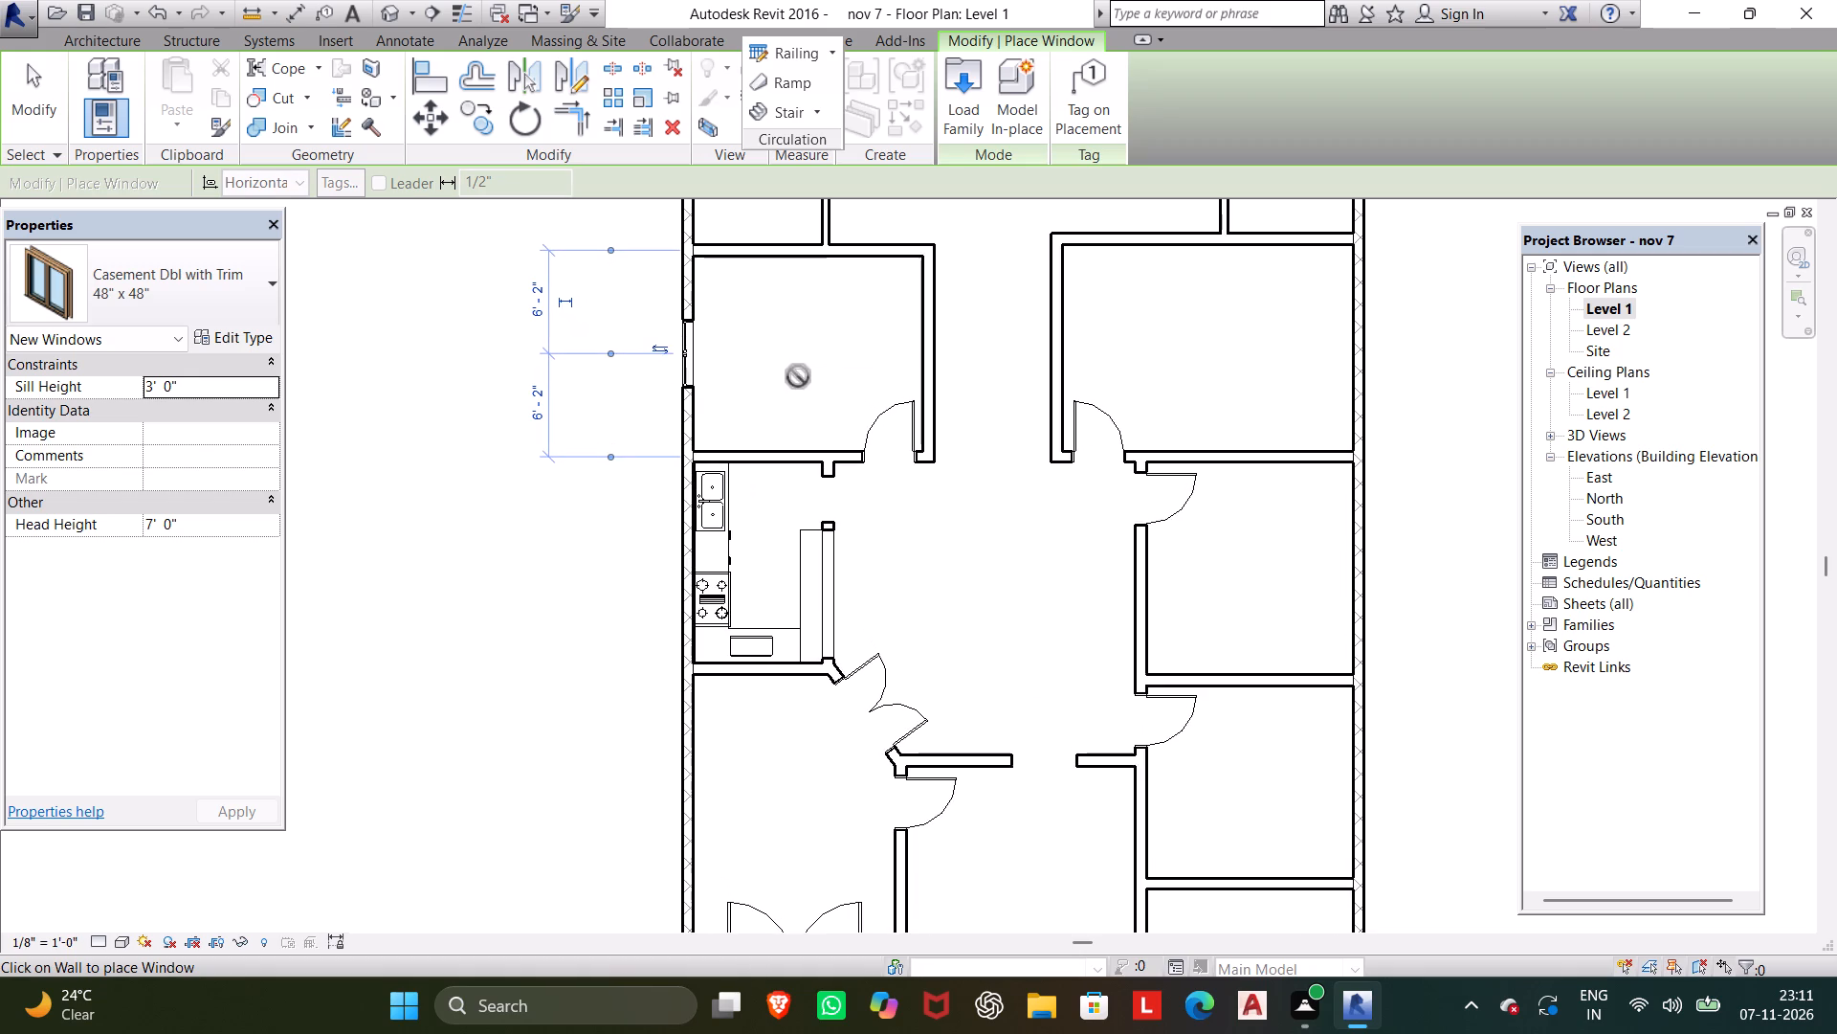
{"action": "scroll", "coordinate": [798, 376], "scroll_direction": "up", "scroll_amount": 1}
{"action": "scroll", "coordinate": [798, 376], "scroll_direction": "down", "scroll_amount": 1}
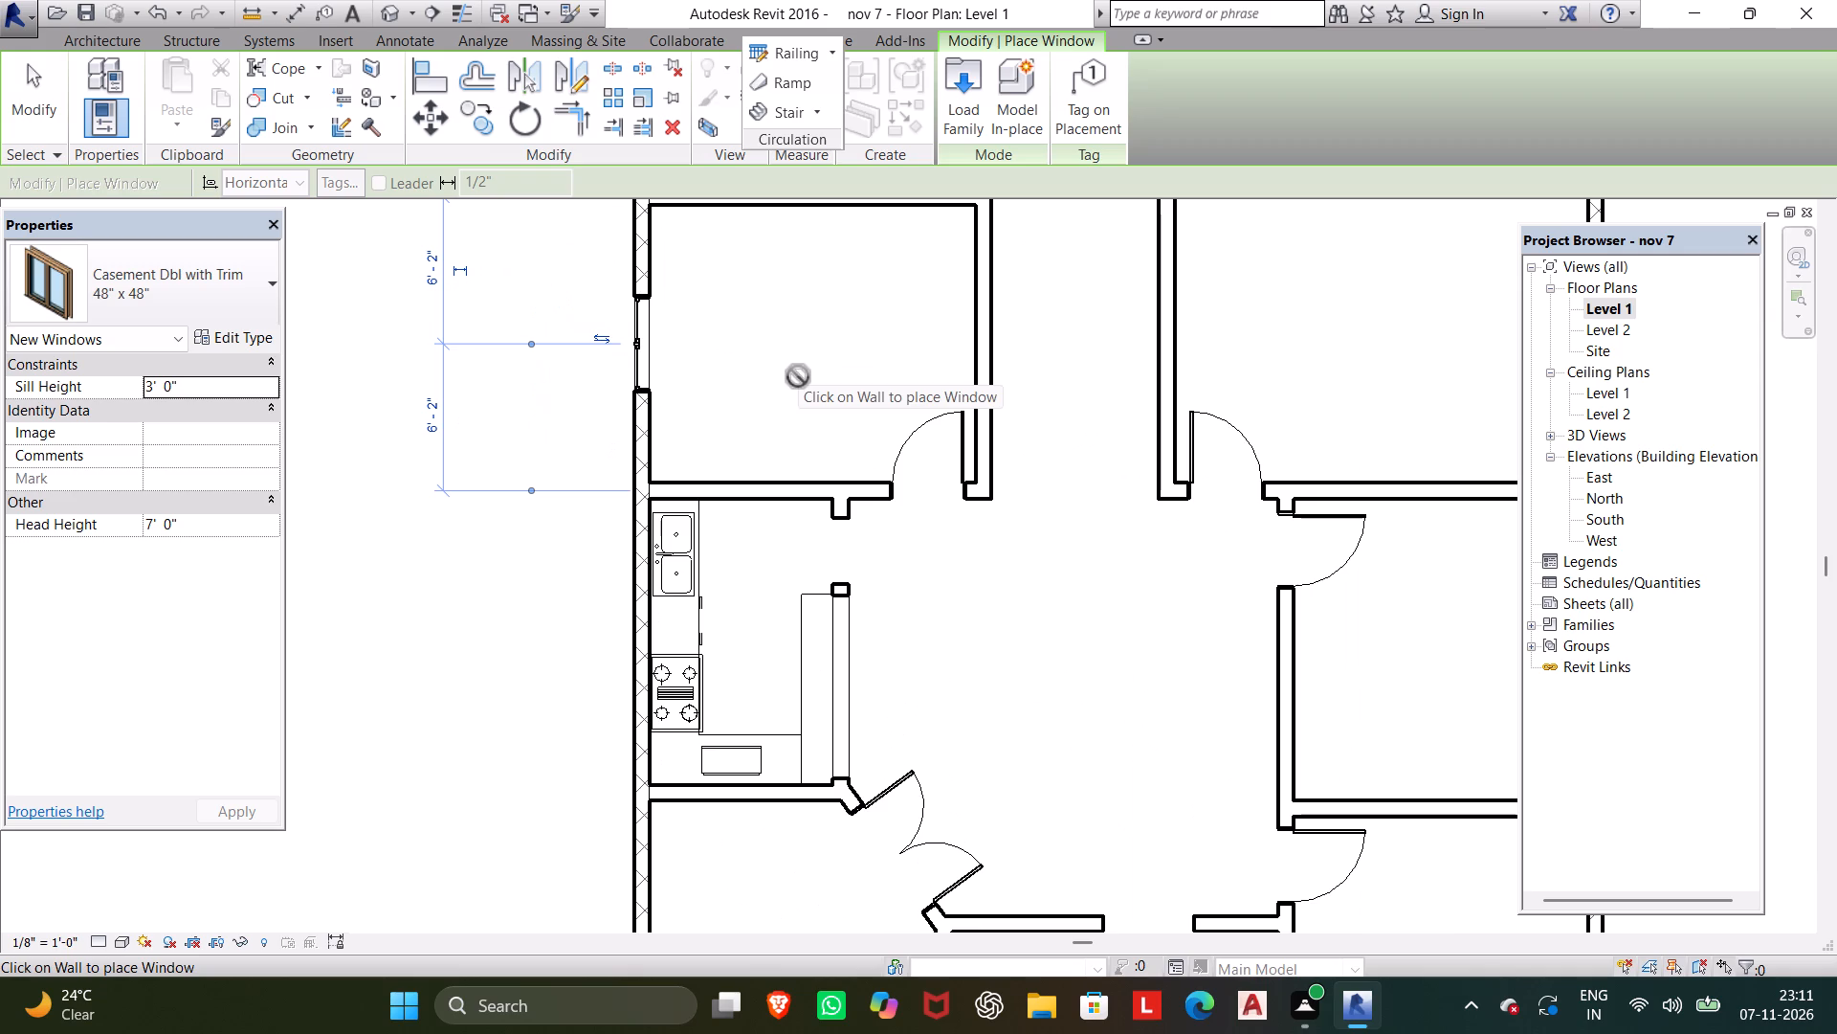
{"action": "scroll", "coordinate": [839, 378], "scroll_direction": "down", "scroll_amount": 5}
{"action": "middle_click_drag", "start_coordinate": [823, 372], "coordinate": [510, 422]}
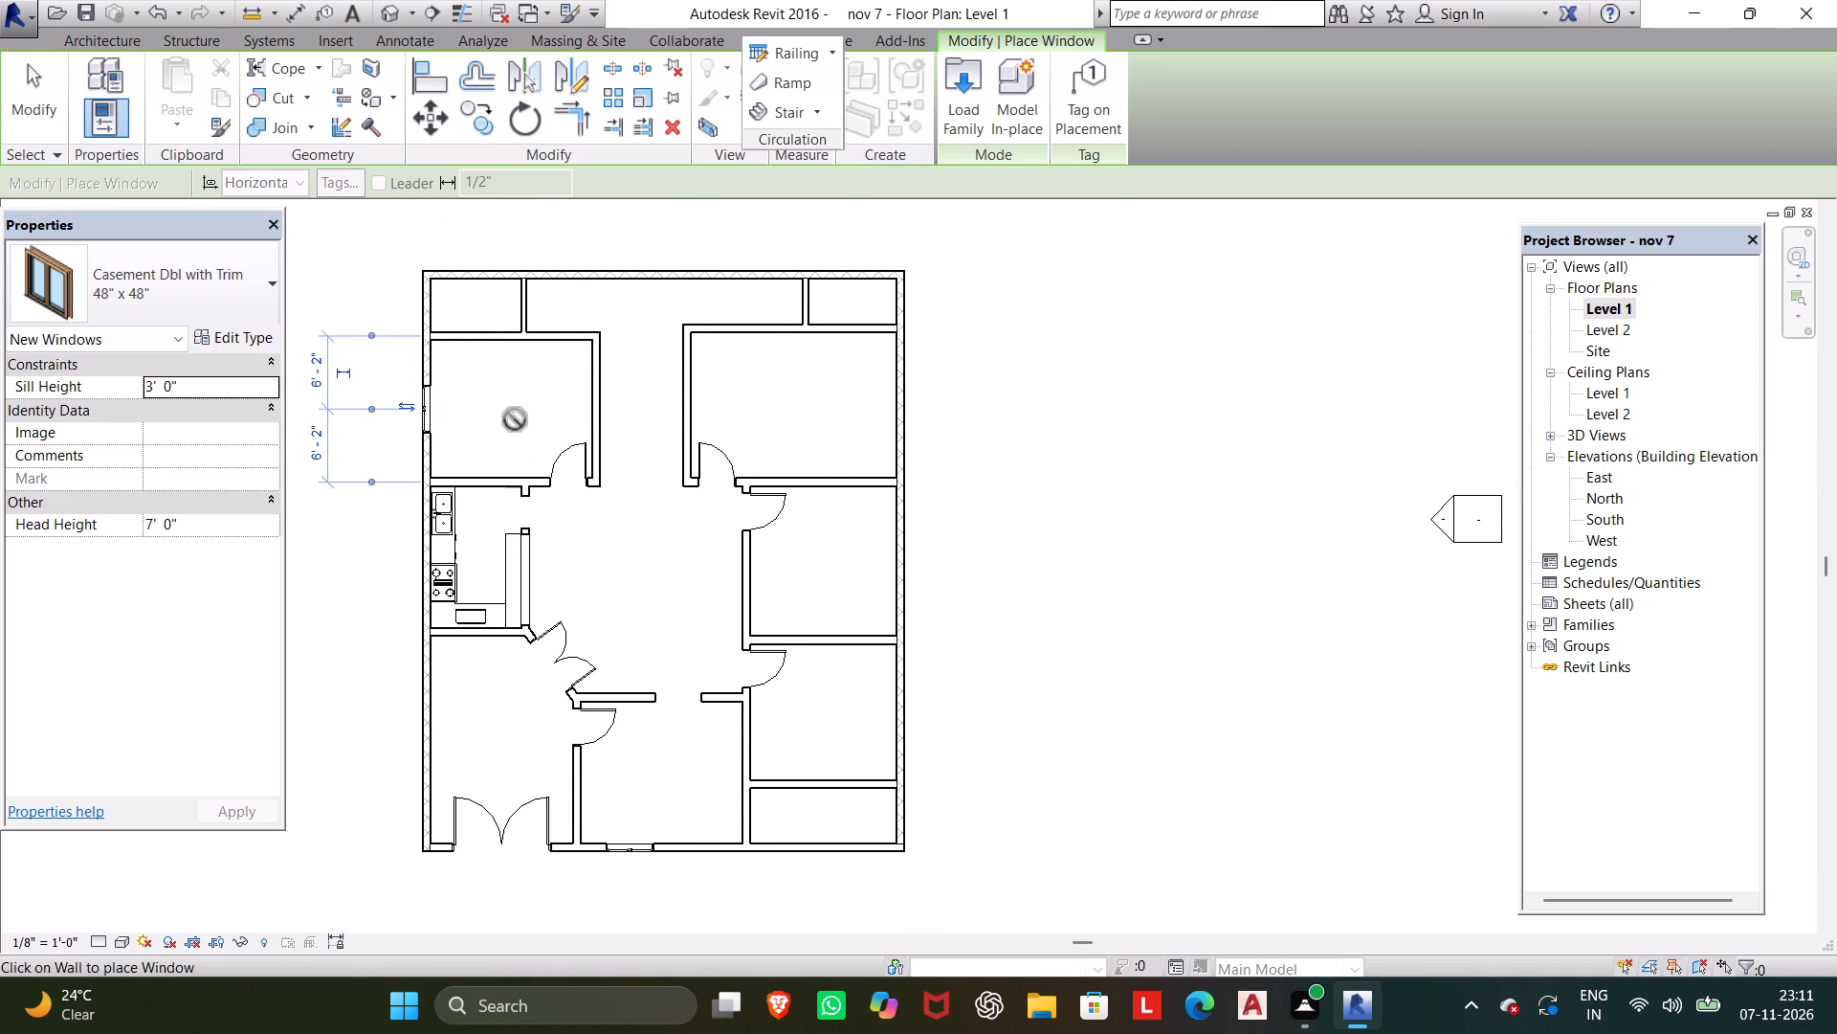
{"action": "left_click", "coordinate": [904, 390]}
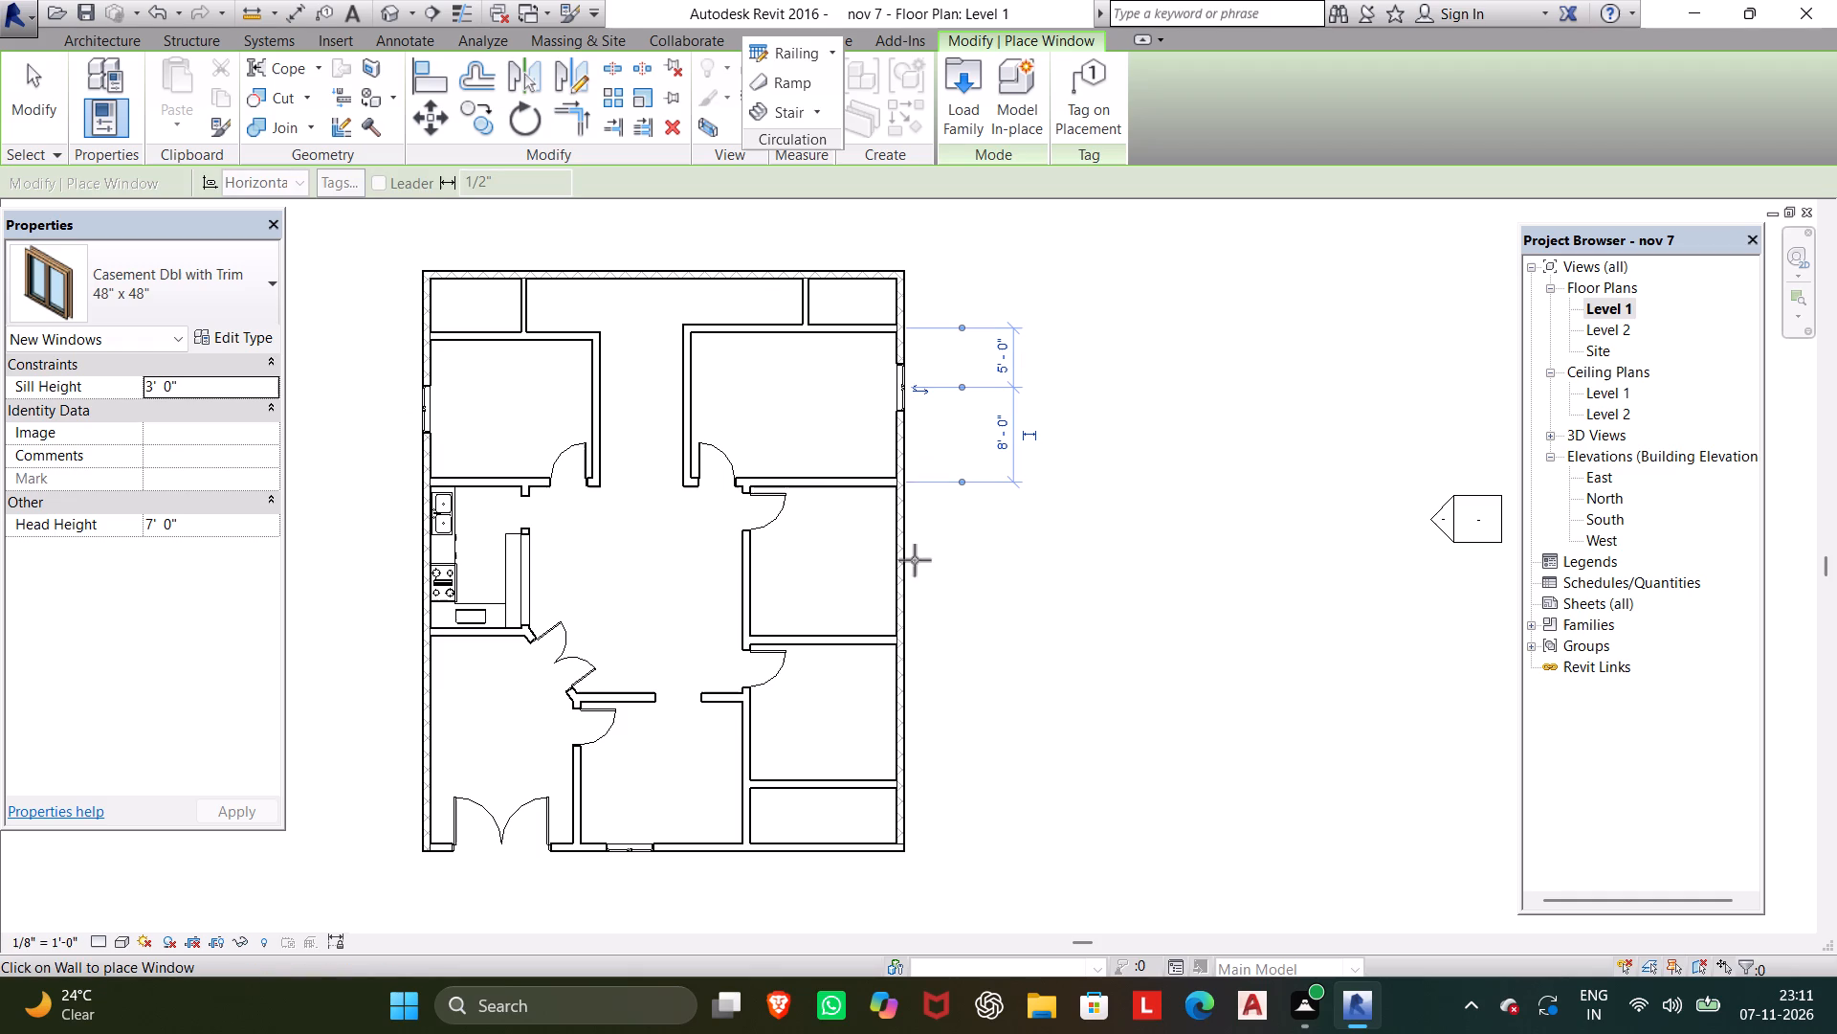
{"action": "left_click", "coordinate": [907, 560]}
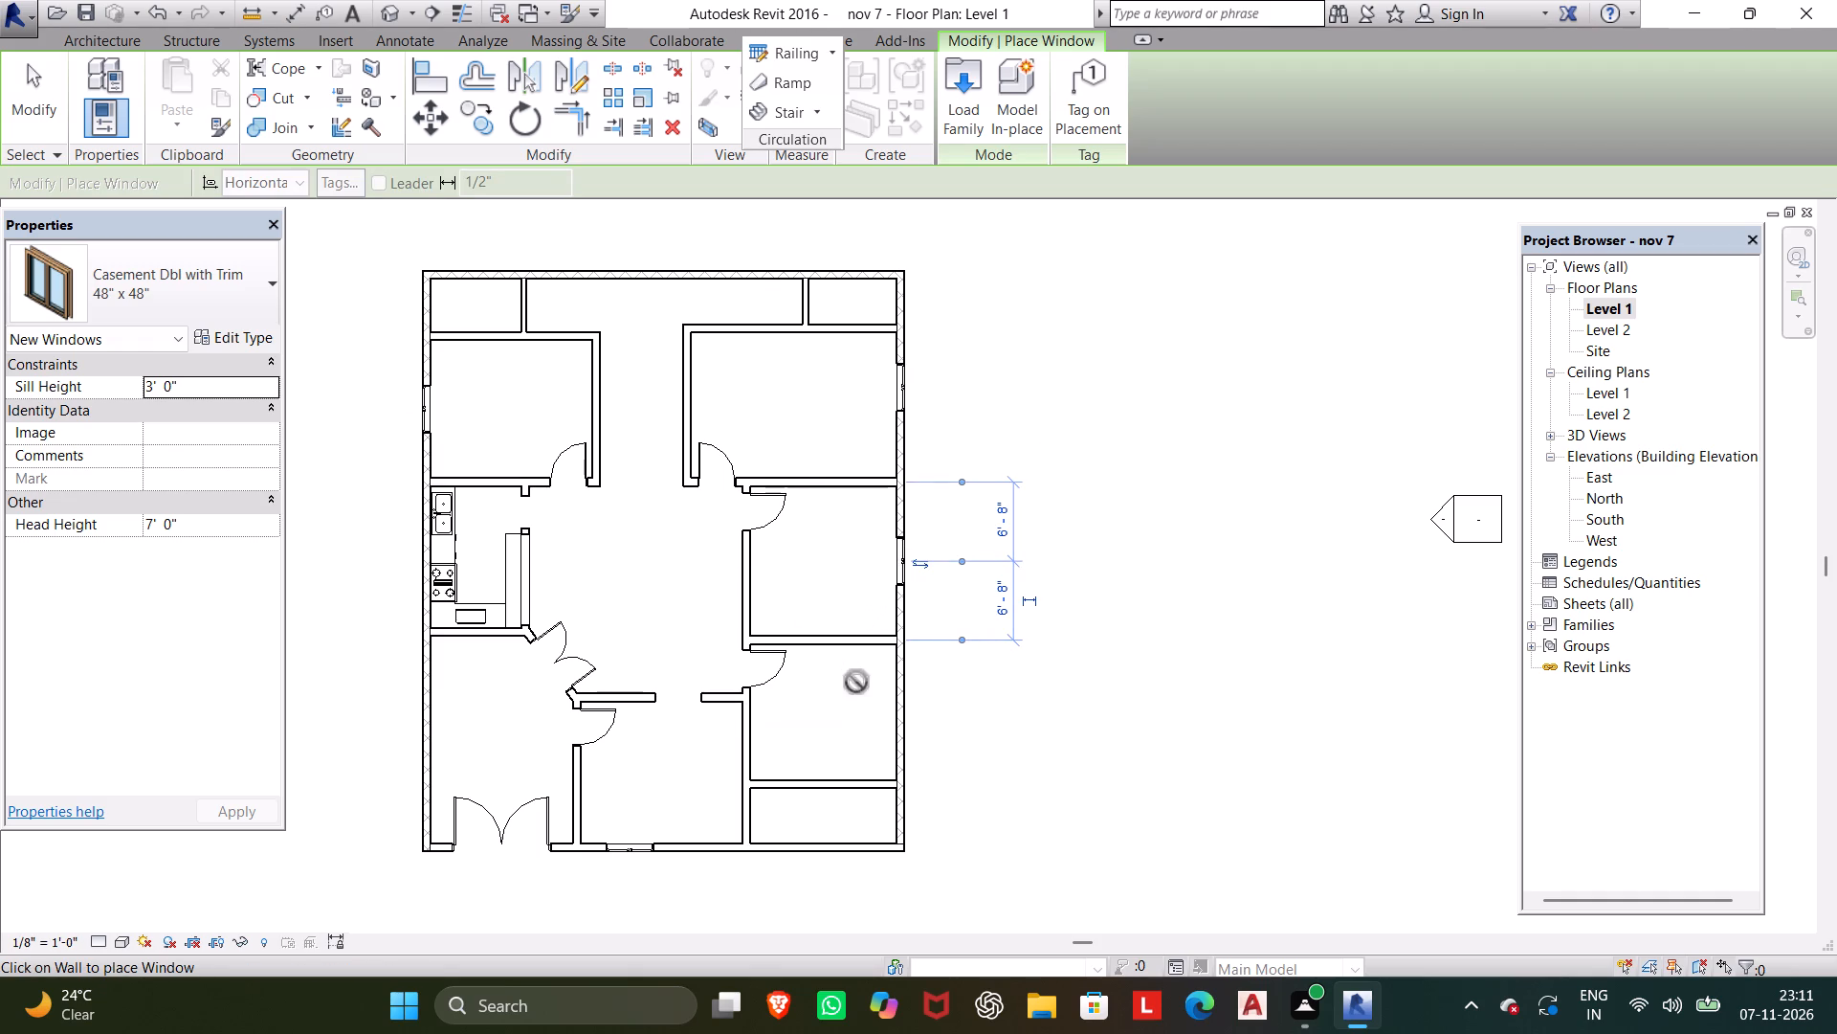
{"action": "left_click", "coordinate": [902, 720]}
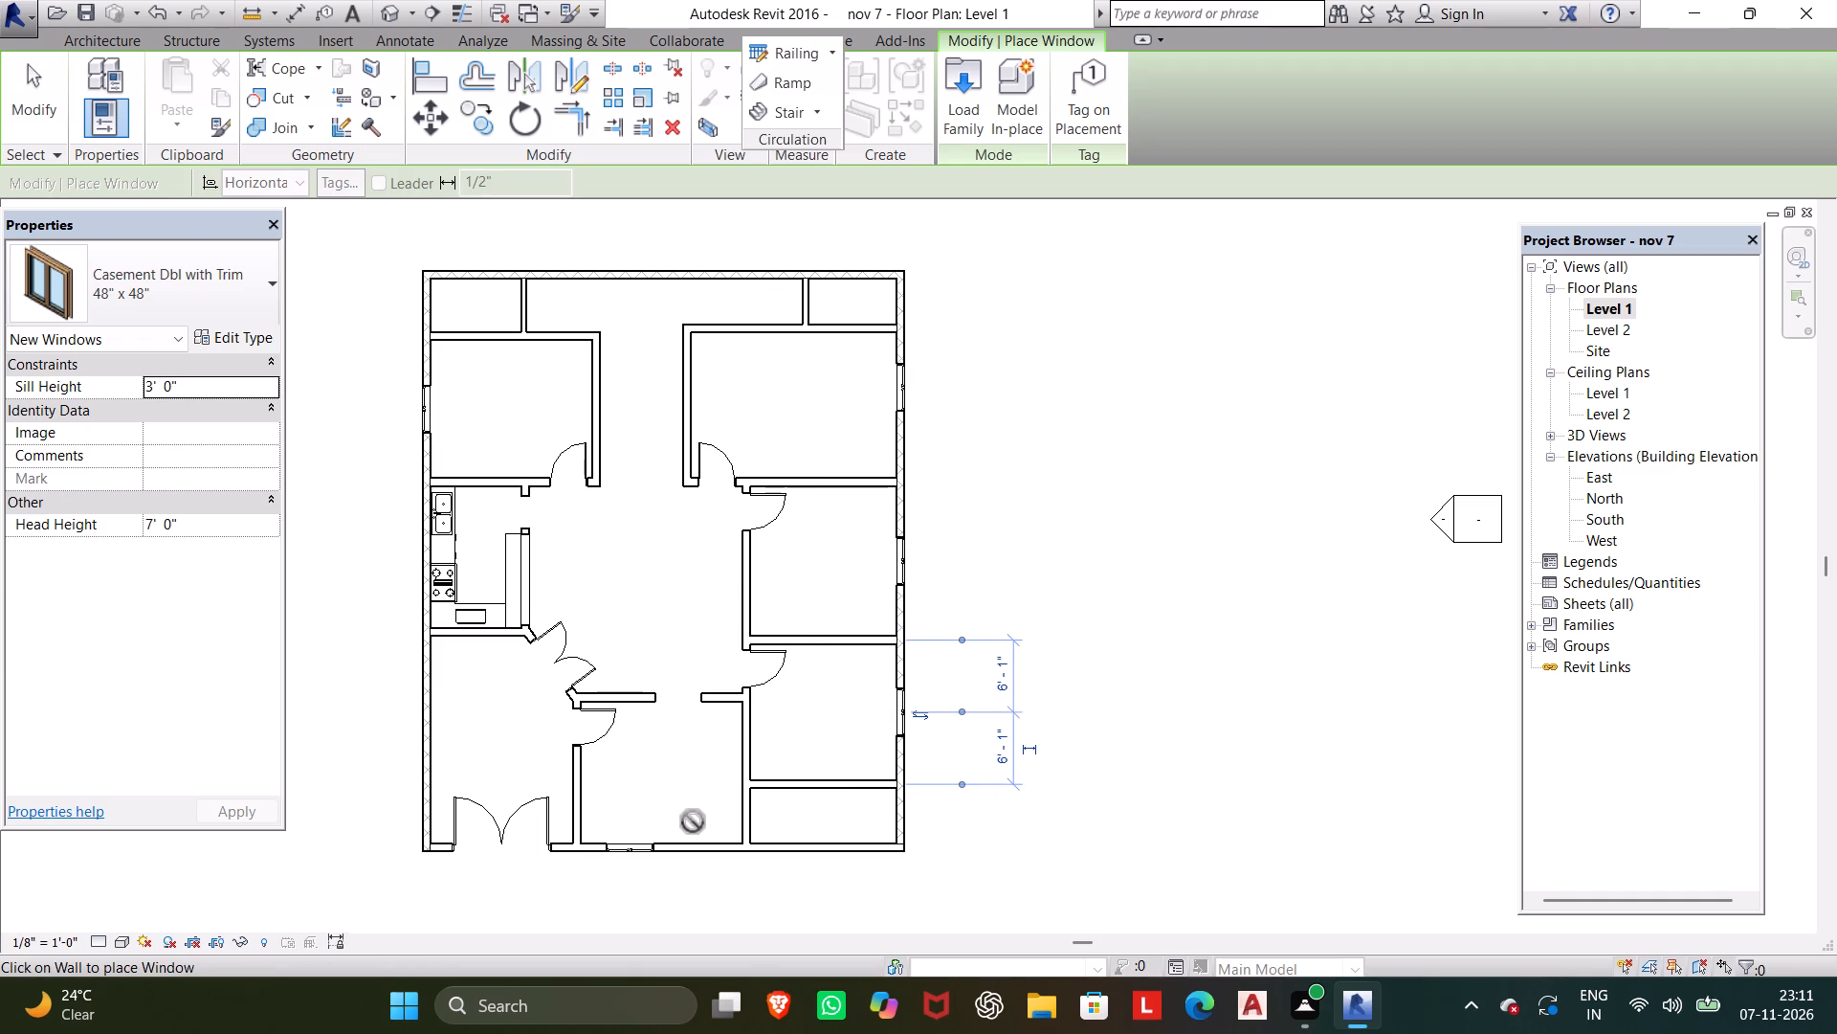
Place a casement window centred, 6'-6" each way, in the partition above the small southeast corner room.
{"action": "scroll", "coordinate": [699, 857], "scroll_direction": "up", "scroll_amount": 5}
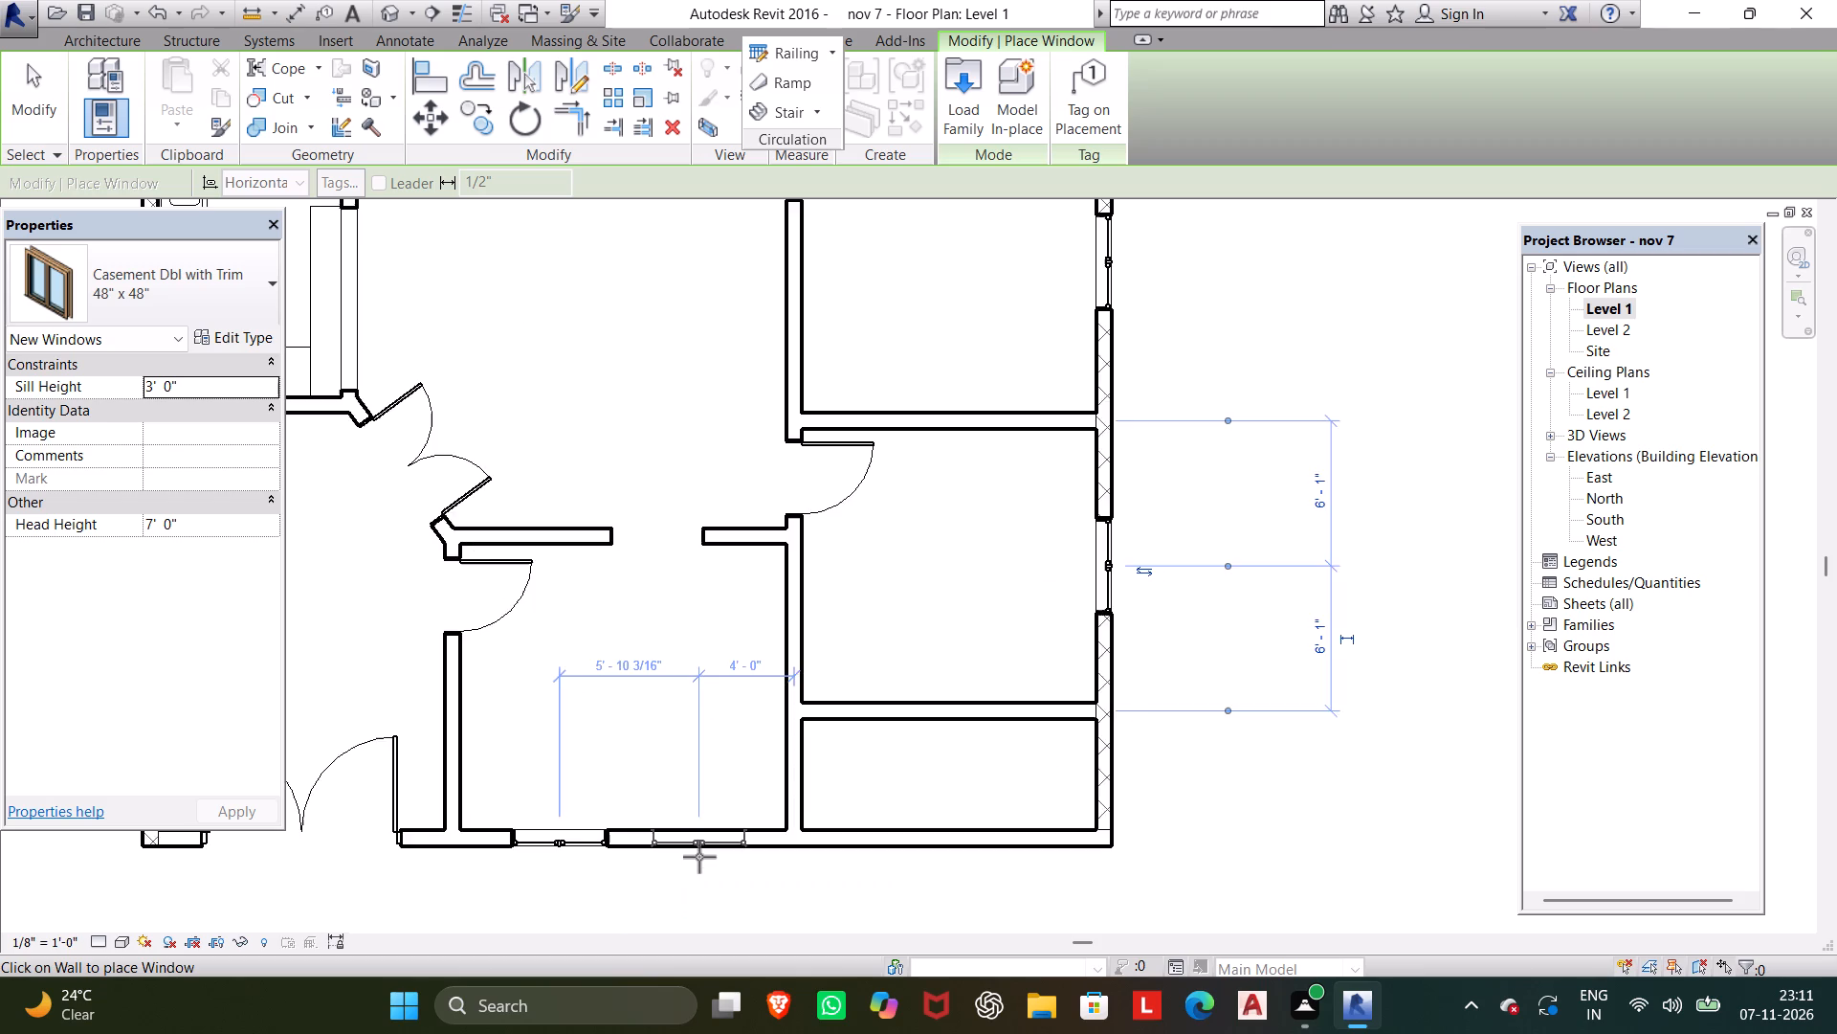
{"action": "scroll", "coordinate": [699, 857], "scroll_direction": "up", "scroll_amount": 4}
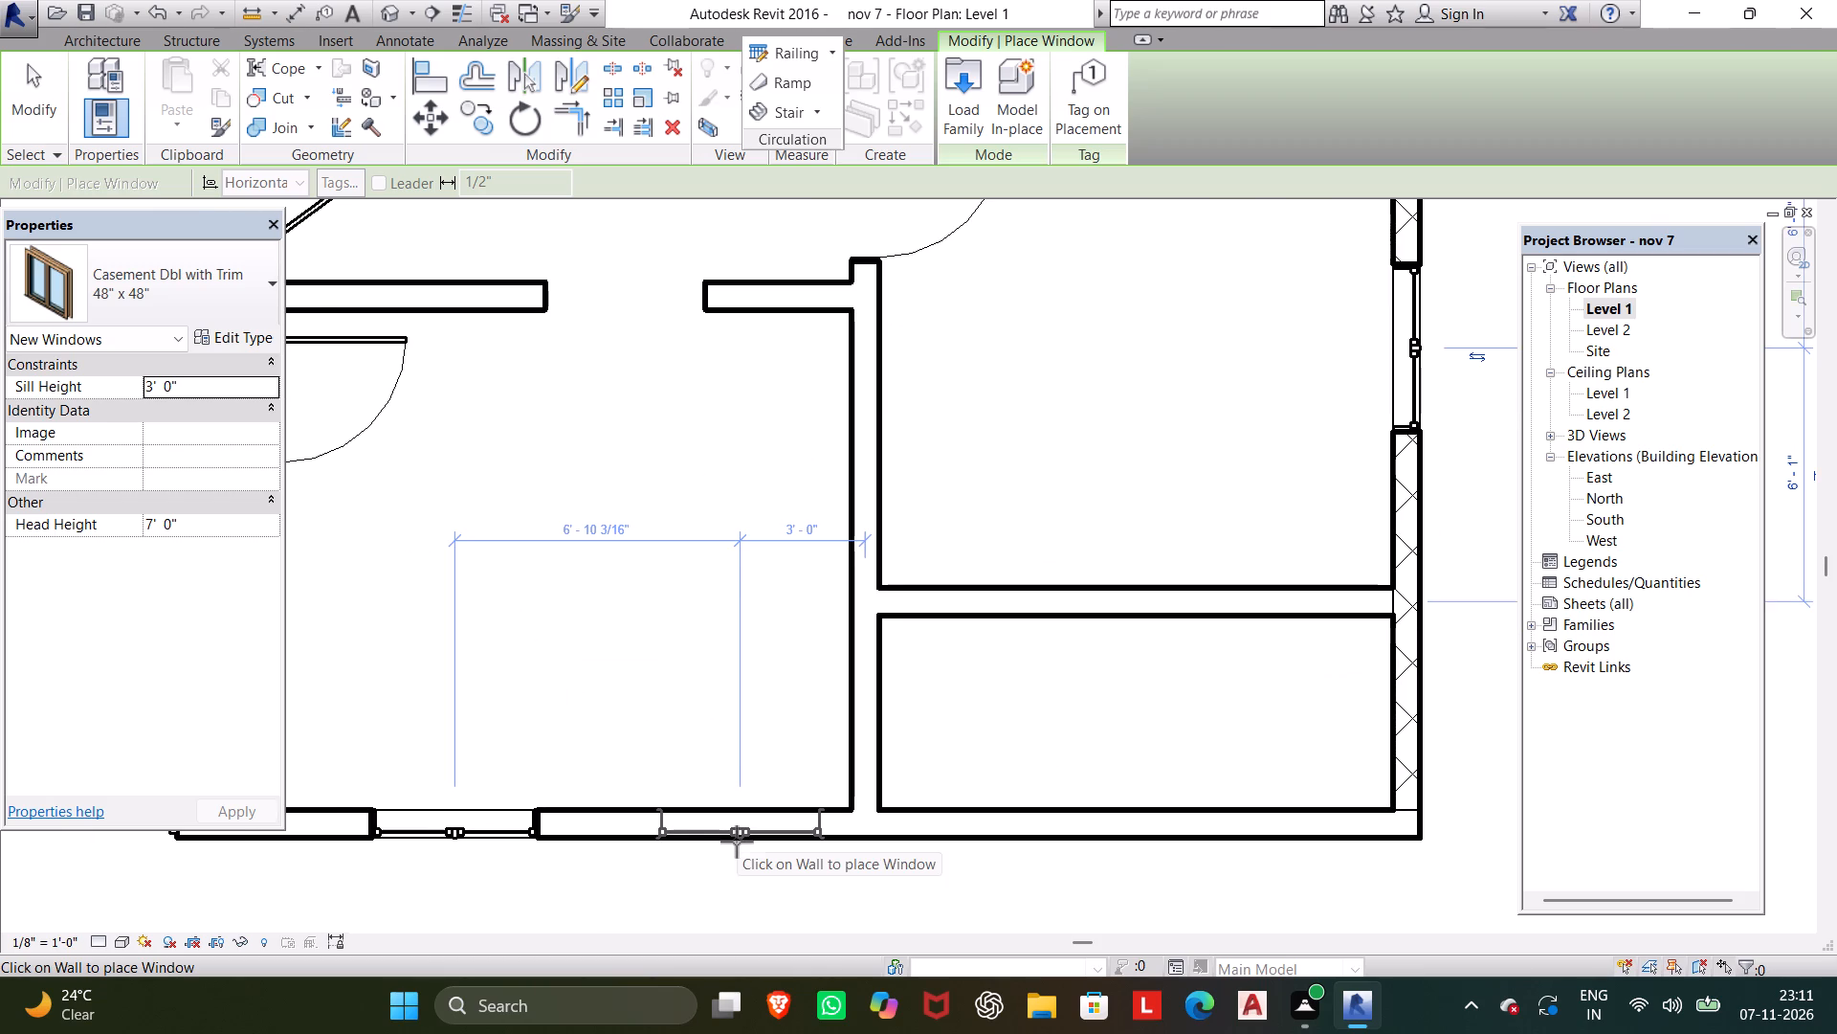
{"action": "scroll", "coordinate": [737, 842], "scroll_direction": "down", "scroll_amount": 3}
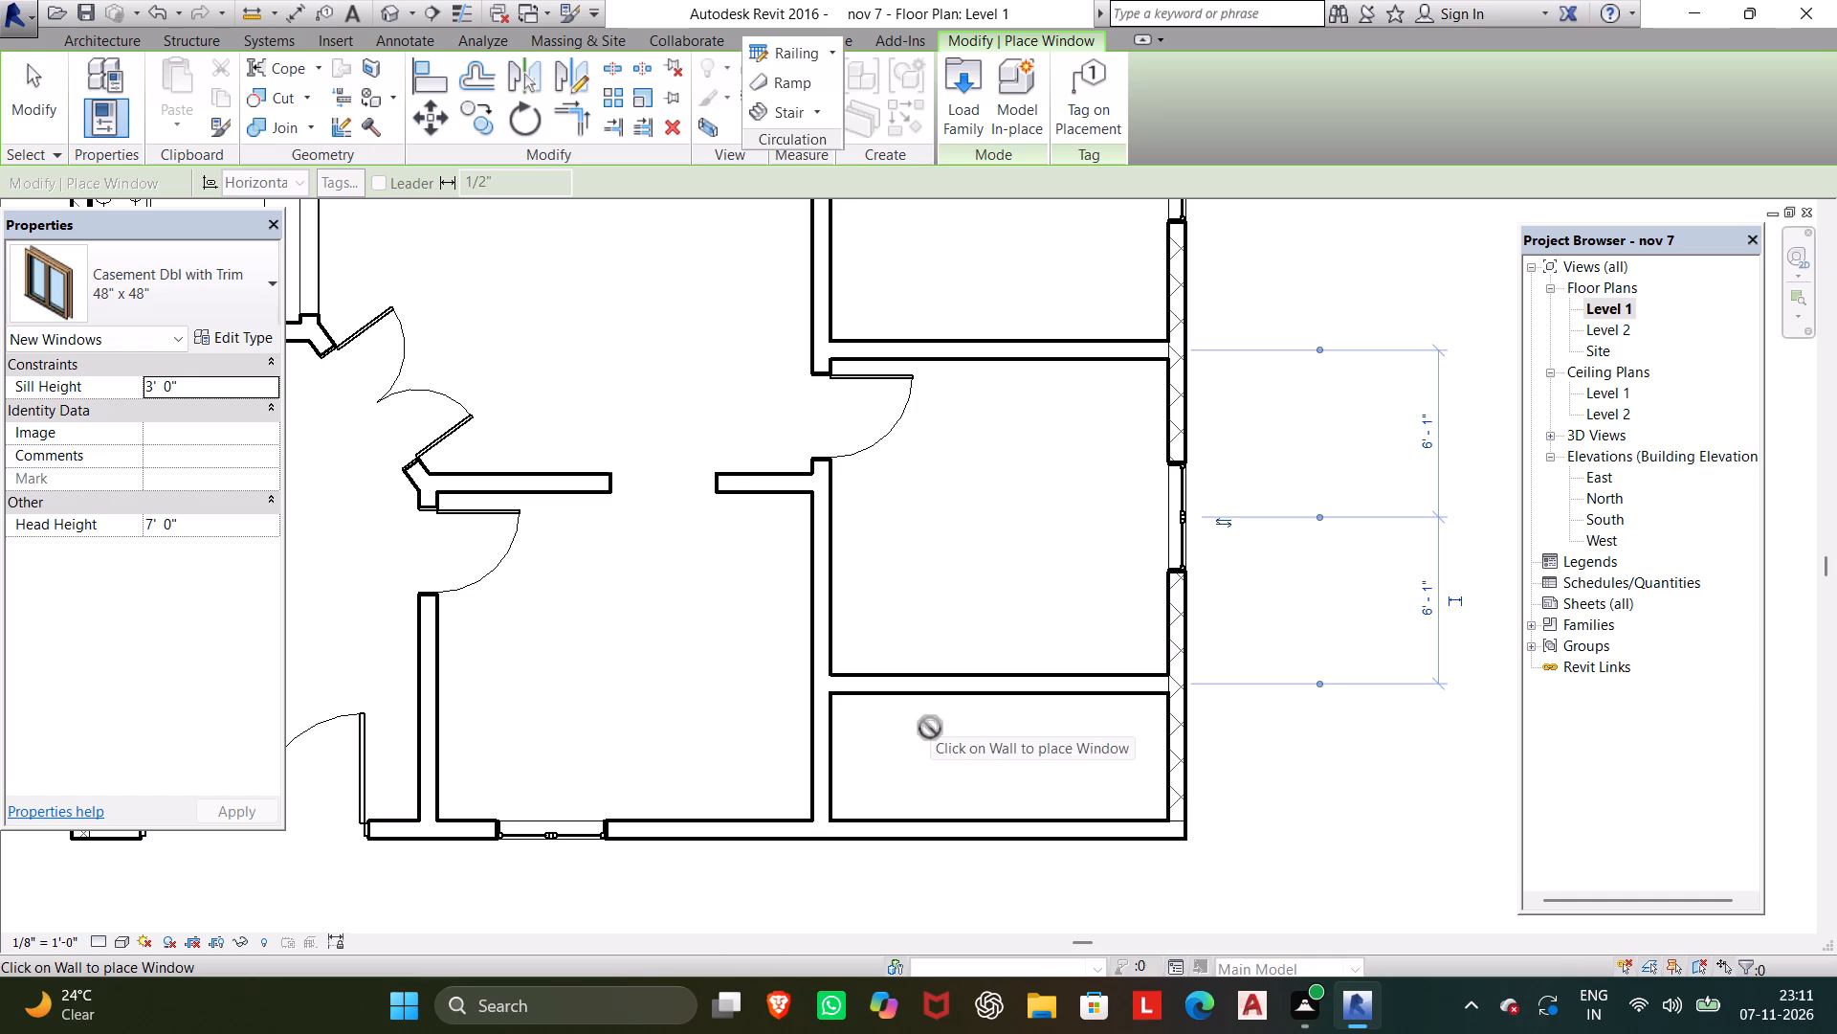
{"action": "left_click", "coordinate": [994, 696]}
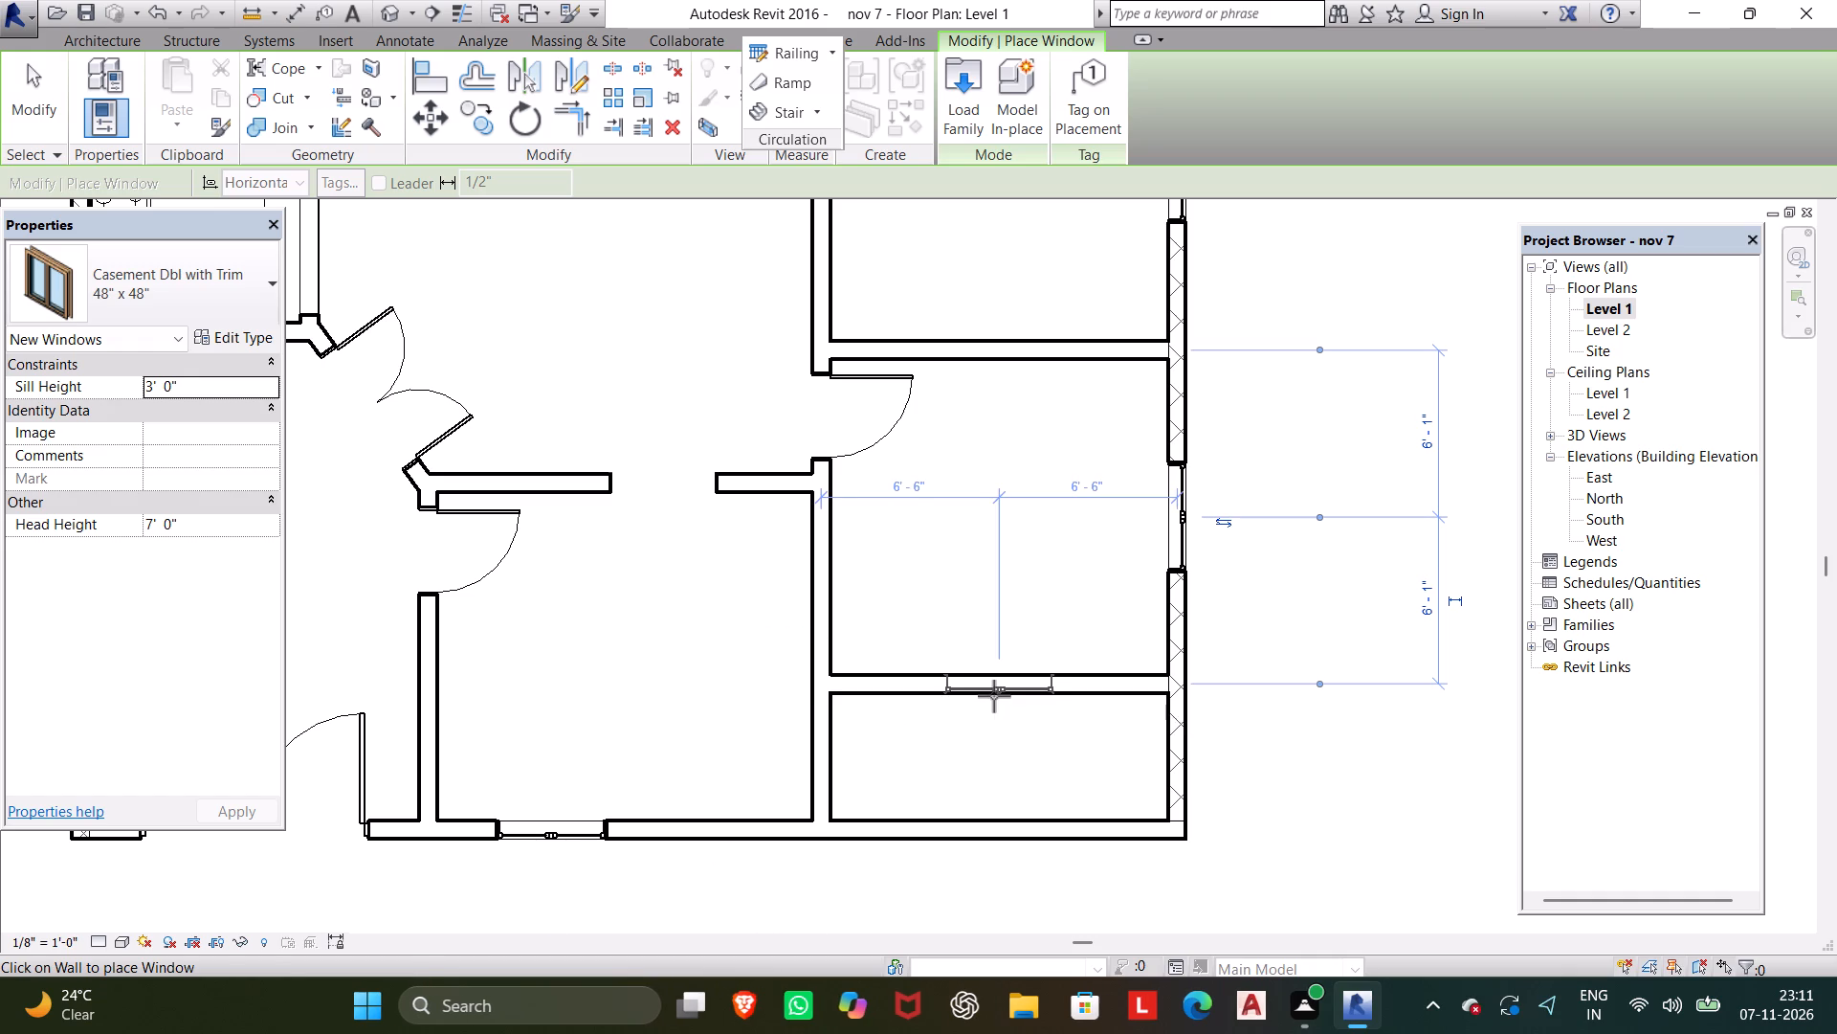
Place casement windows in the two facing passage walls of the northern rooms, at 4'-6" on the west and 5'-0" on the east.
{"action": "scroll", "coordinate": [1040, 573], "scroll_direction": "down", "scroll_amount": 1}
{"action": "middle_click_drag", "start_coordinate": [1040, 573], "coordinate": [977, 869]}
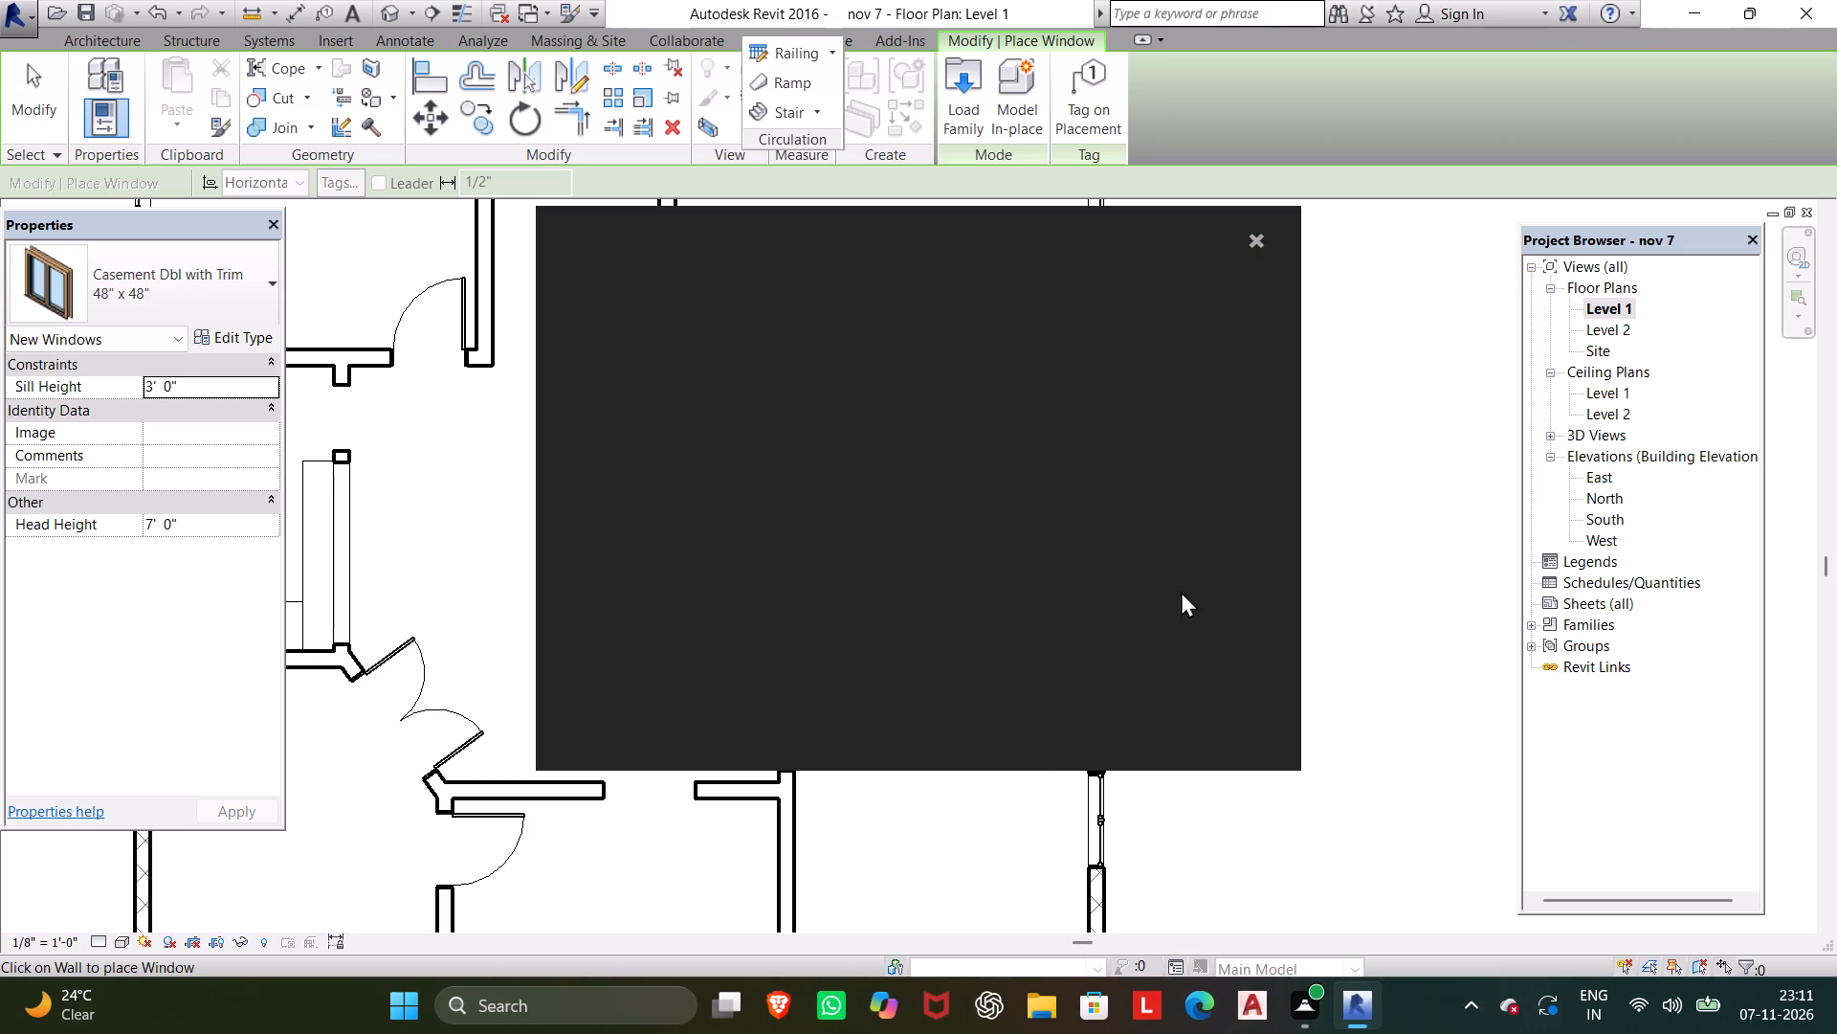
{"action": "left_click", "coordinate": [1258, 240]}
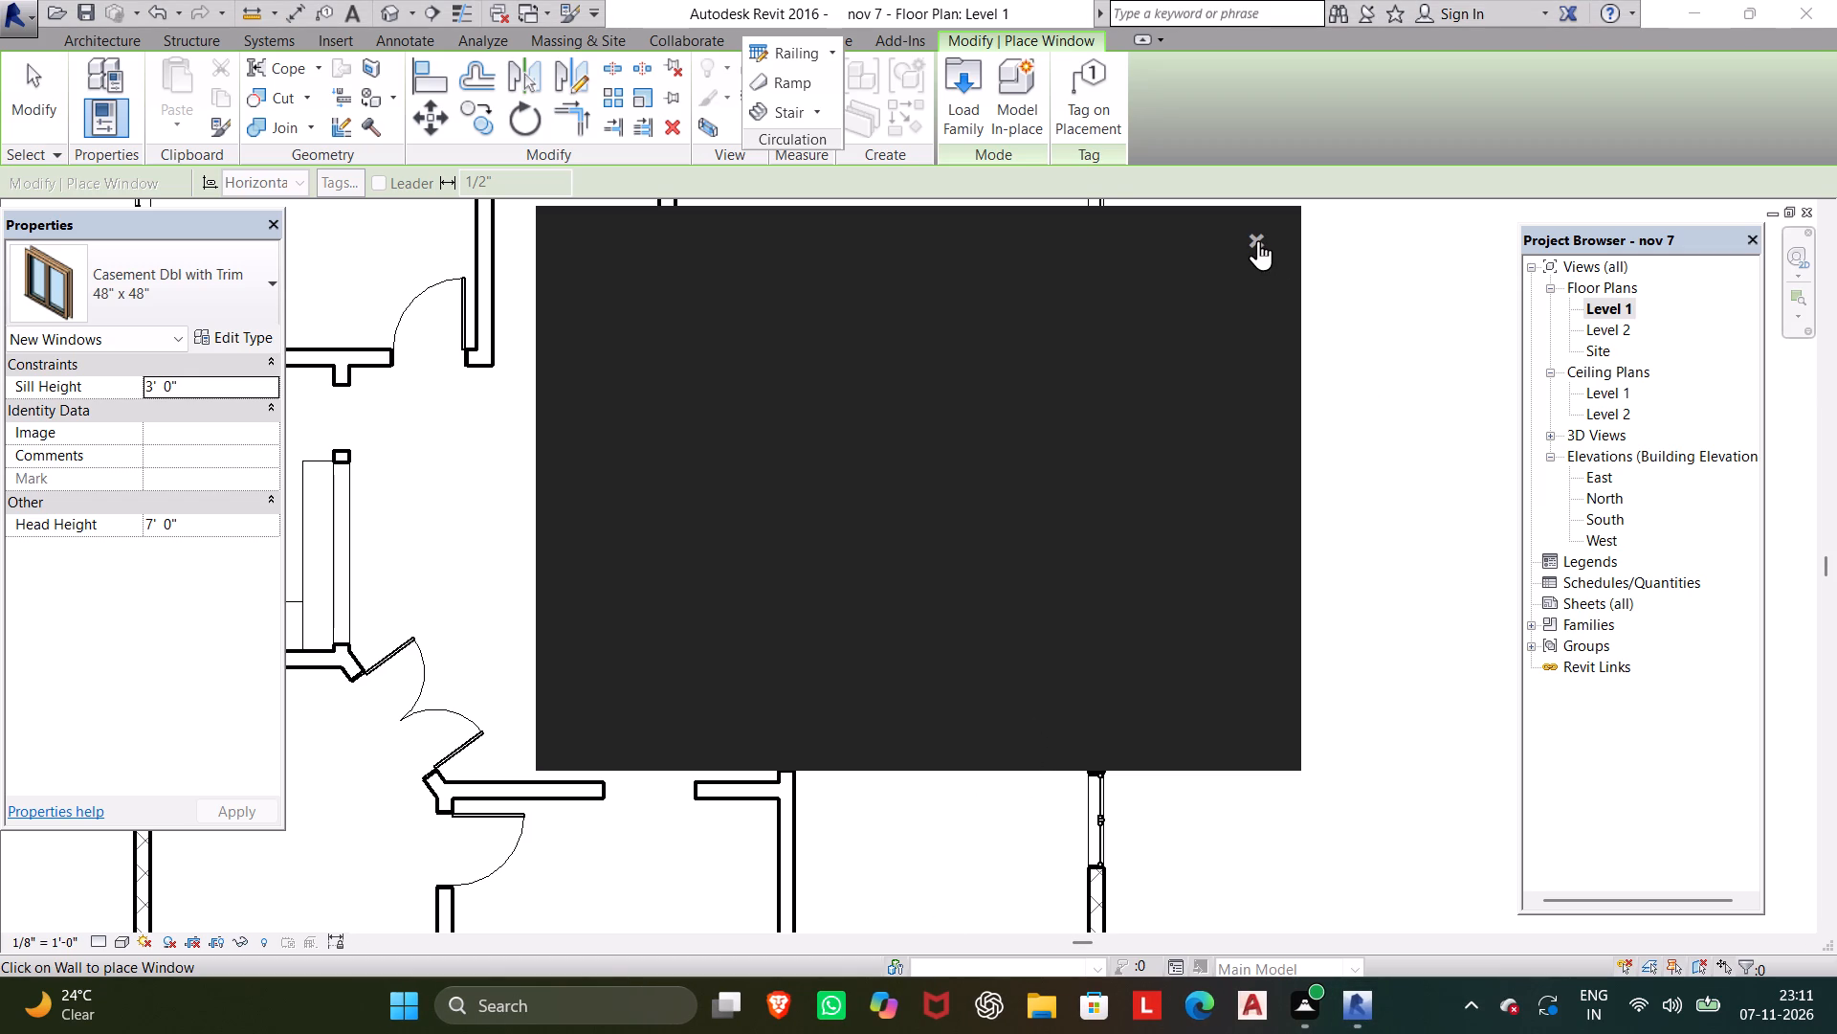
{"action": "scroll", "coordinate": [1238, 247], "scroll_direction": "down", "scroll_amount": 1}
{"action": "middle_click_drag", "start_coordinate": [1238, 270], "coordinate": [1217, 607]}
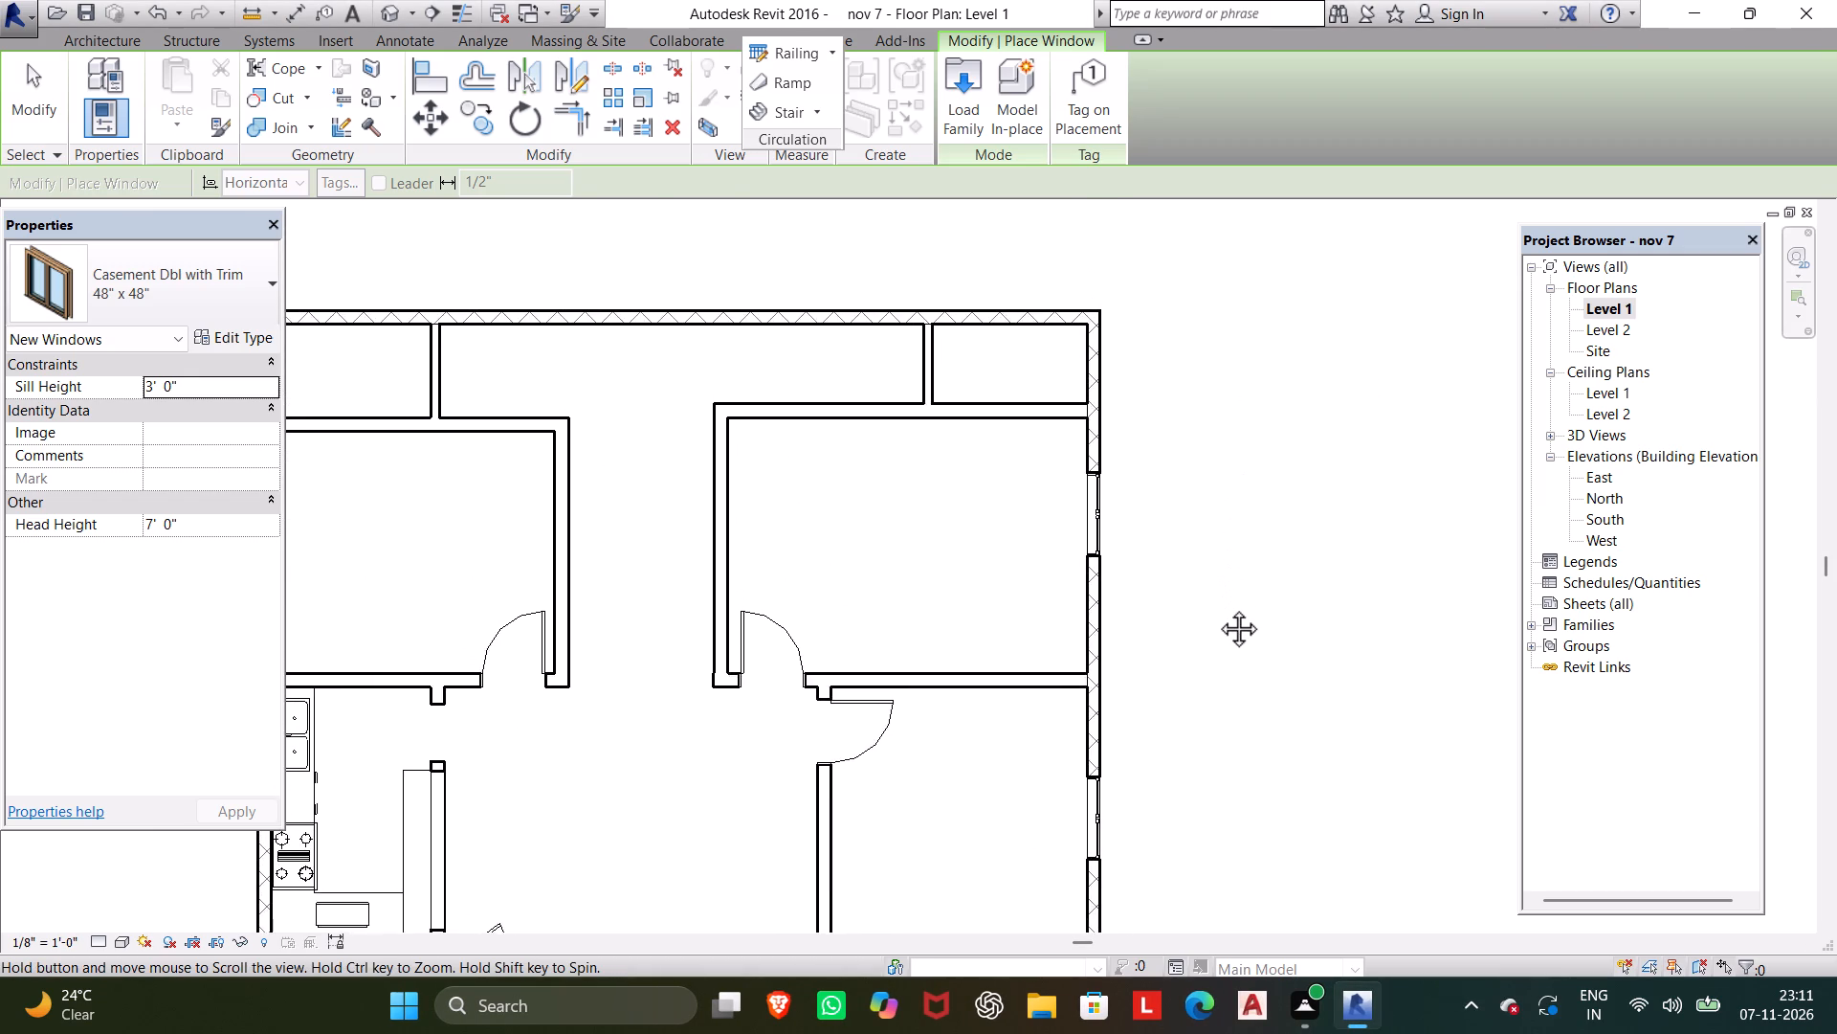
{"action": "middle_click_drag", "start_coordinate": [1217, 607], "coordinate": [1461, 523]}
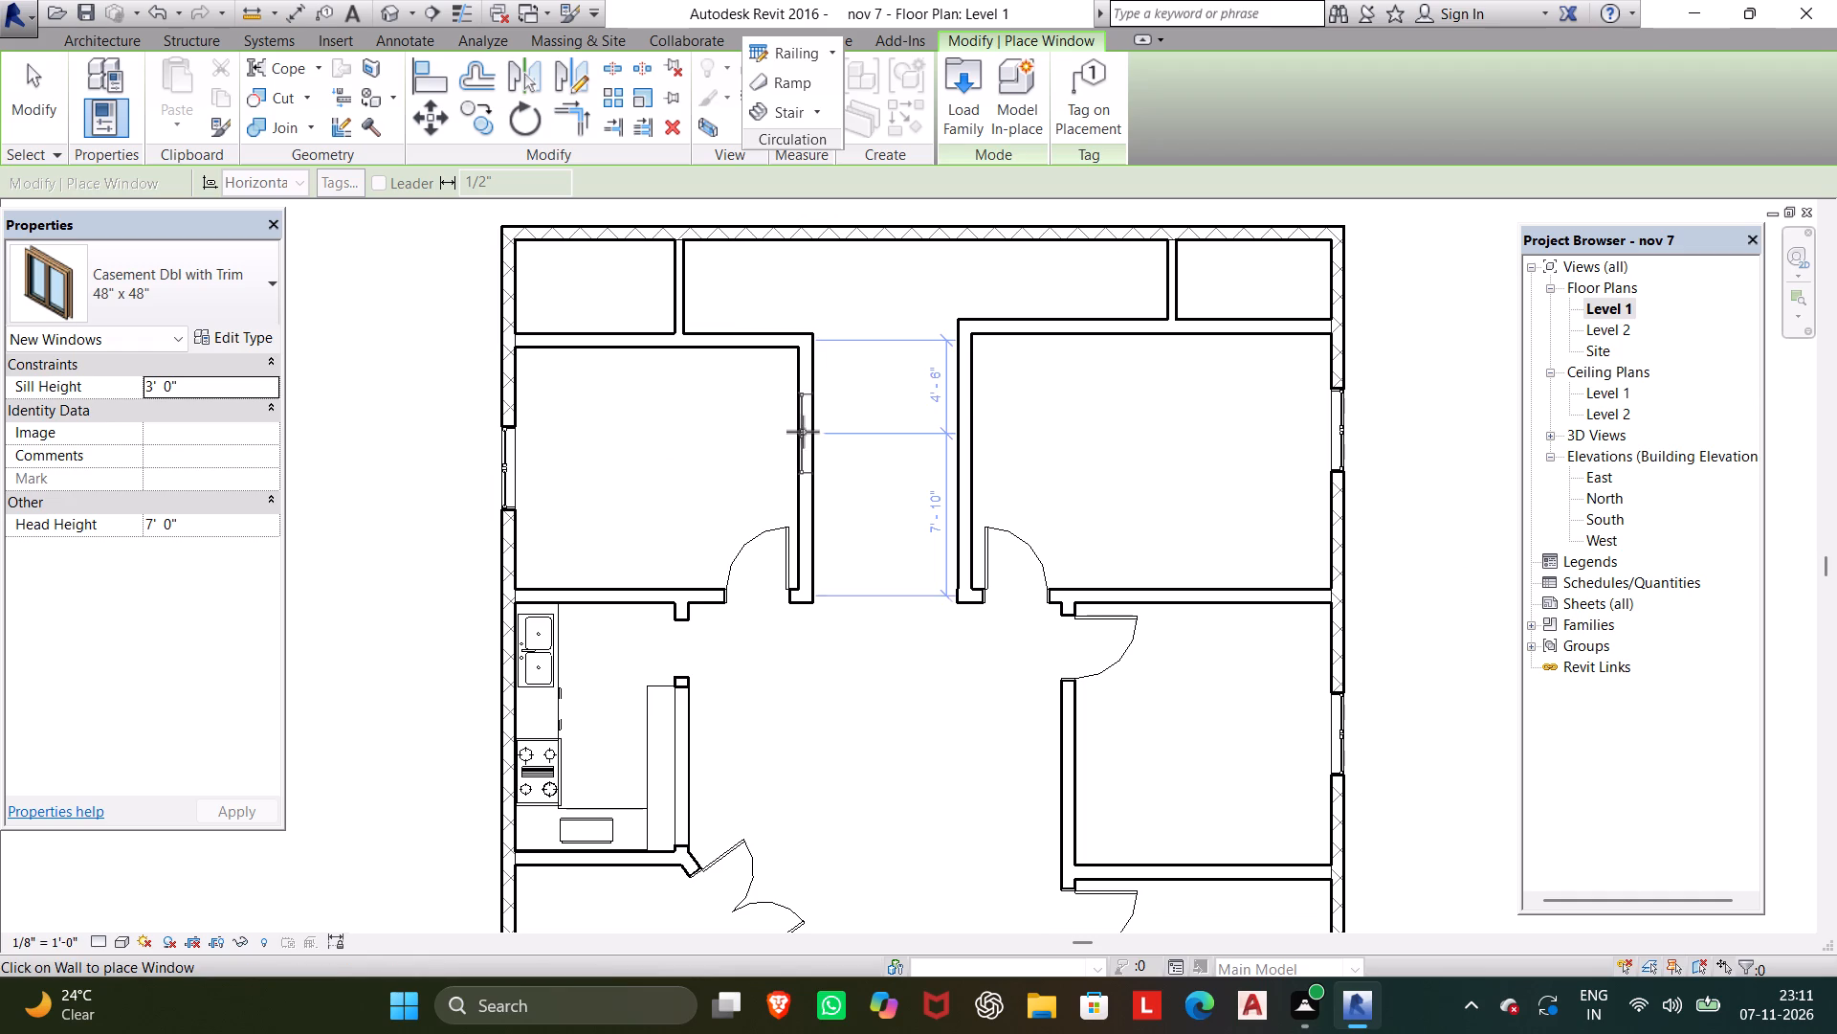
{"action": "left_click", "coordinate": [813, 432]}
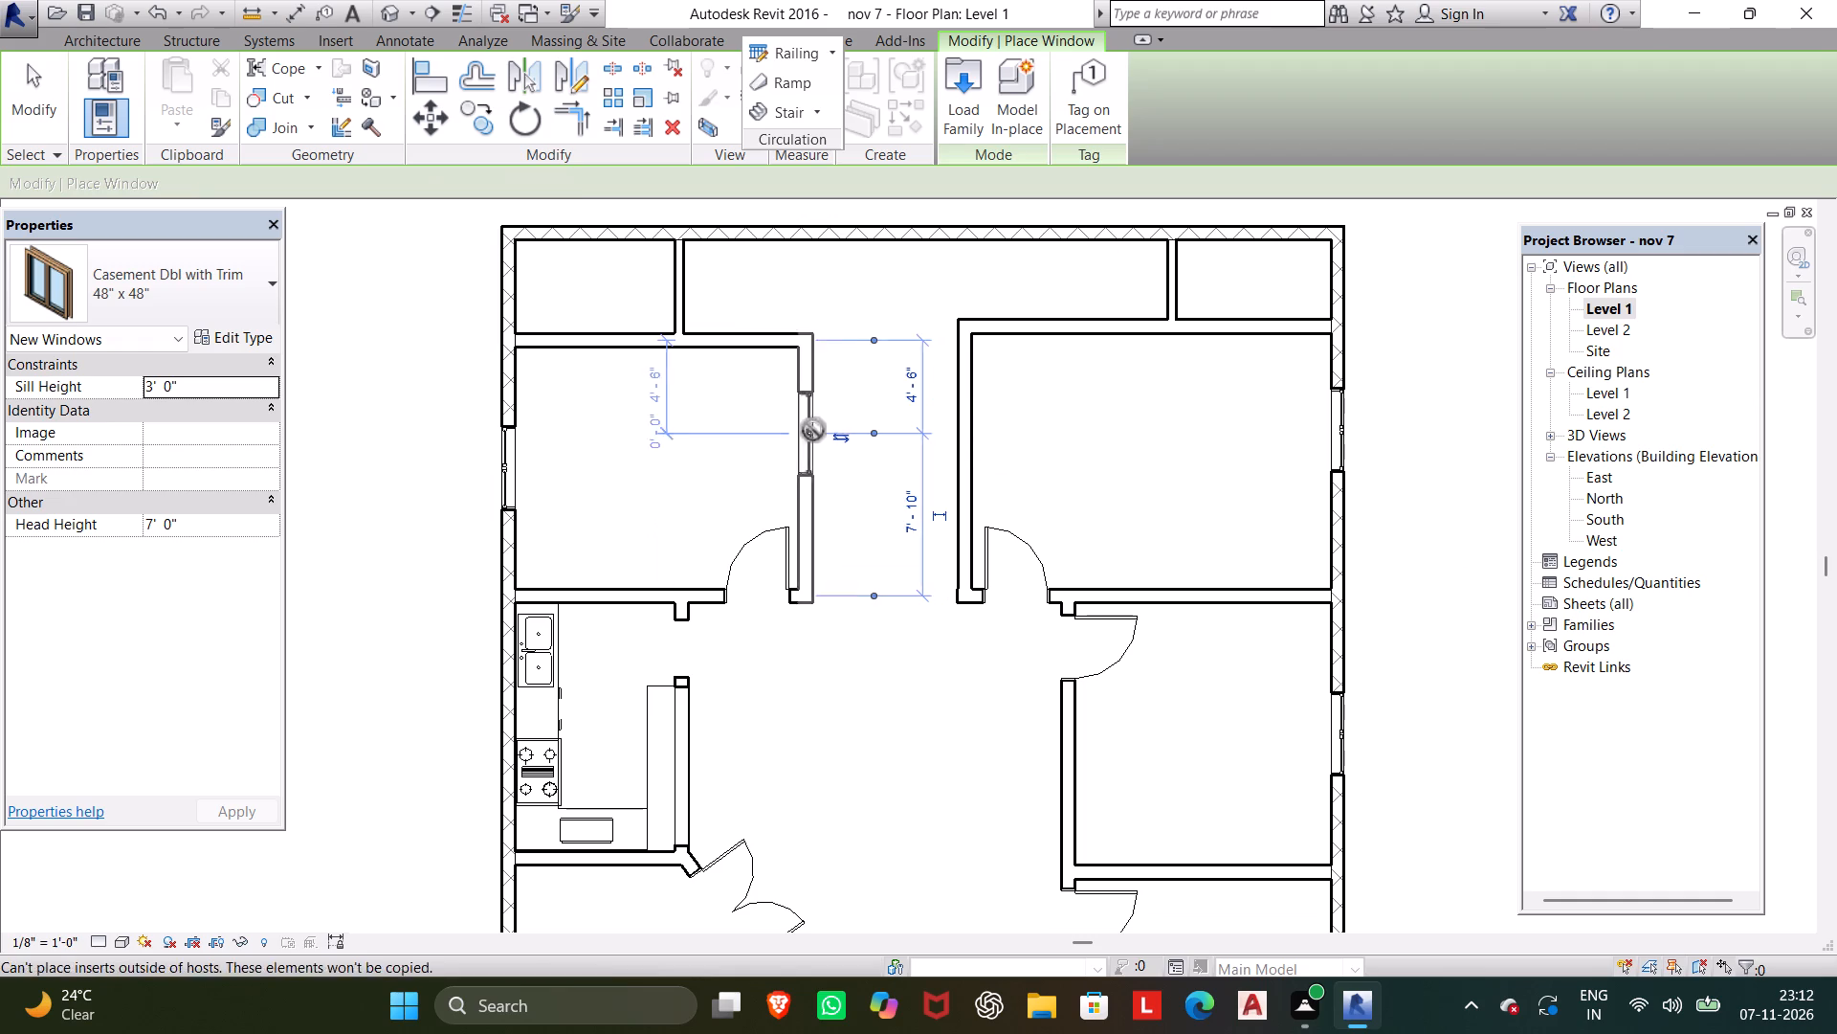
{"action": "left_click", "coordinate": [963, 426]}
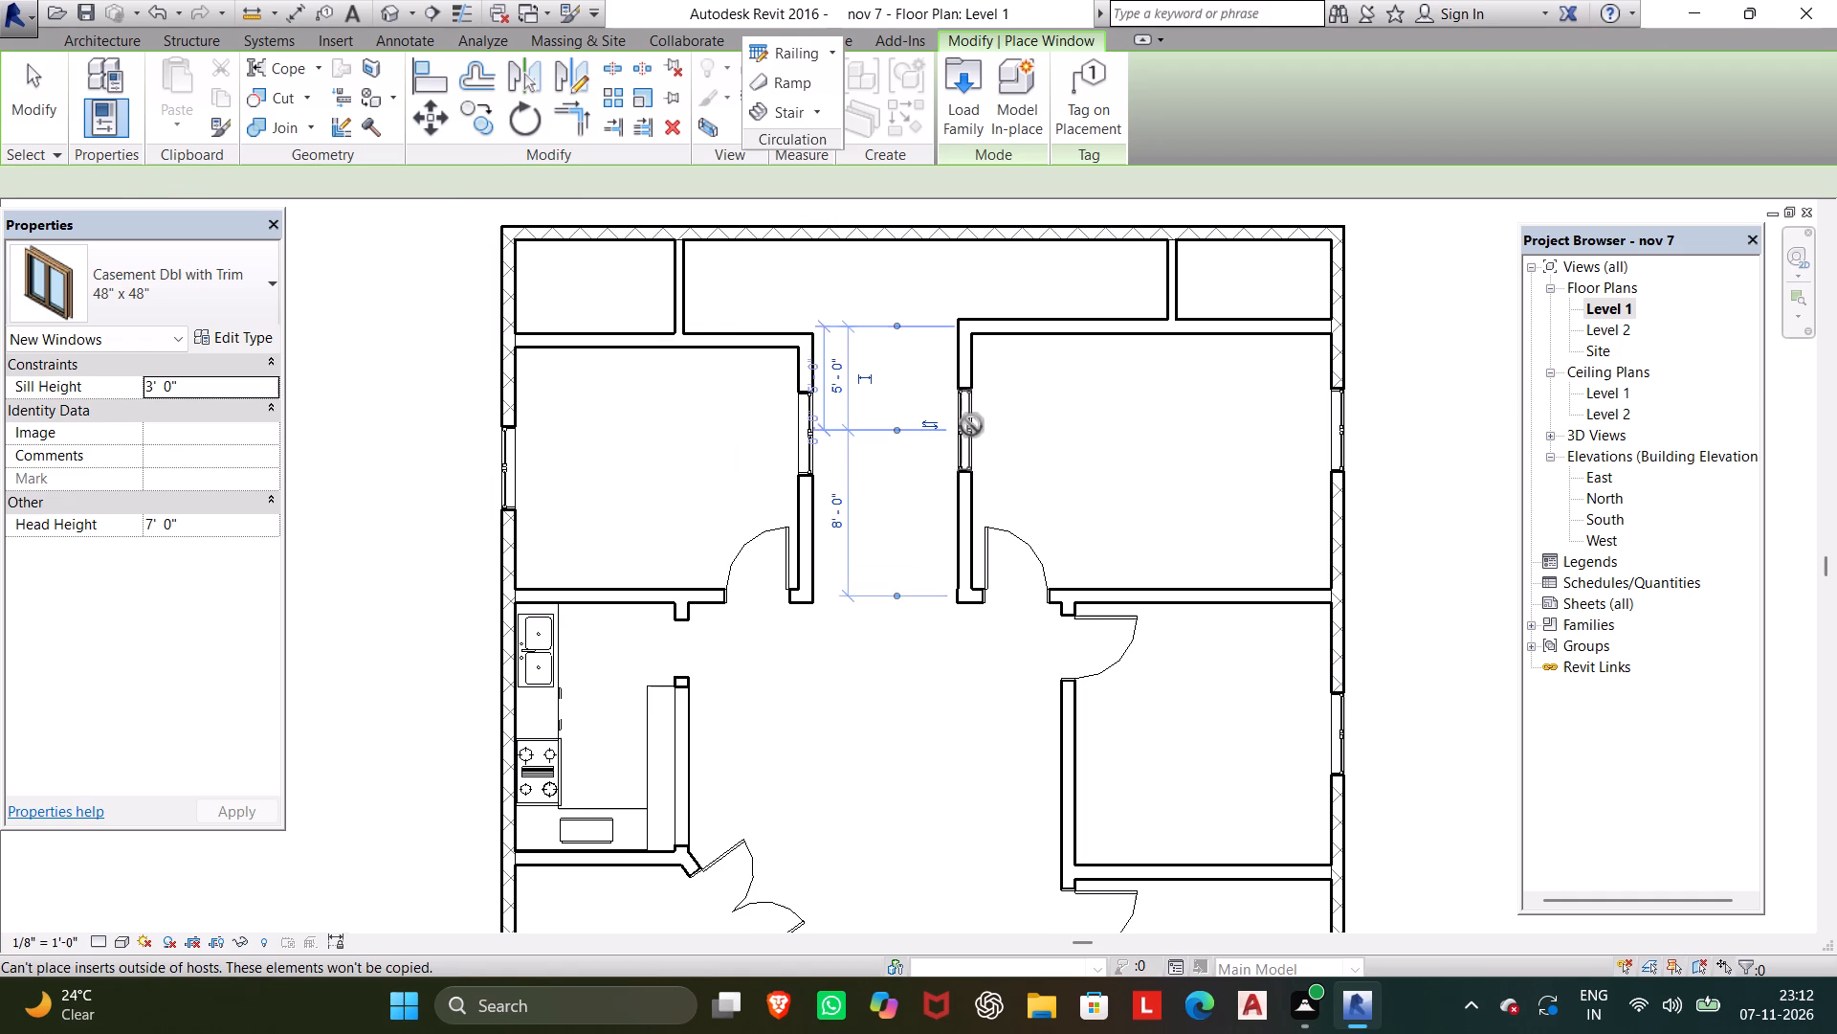
{"action": "scroll", "coordinate": [979, 446], "scroll_direction": "down", "scroll_amount": 1}
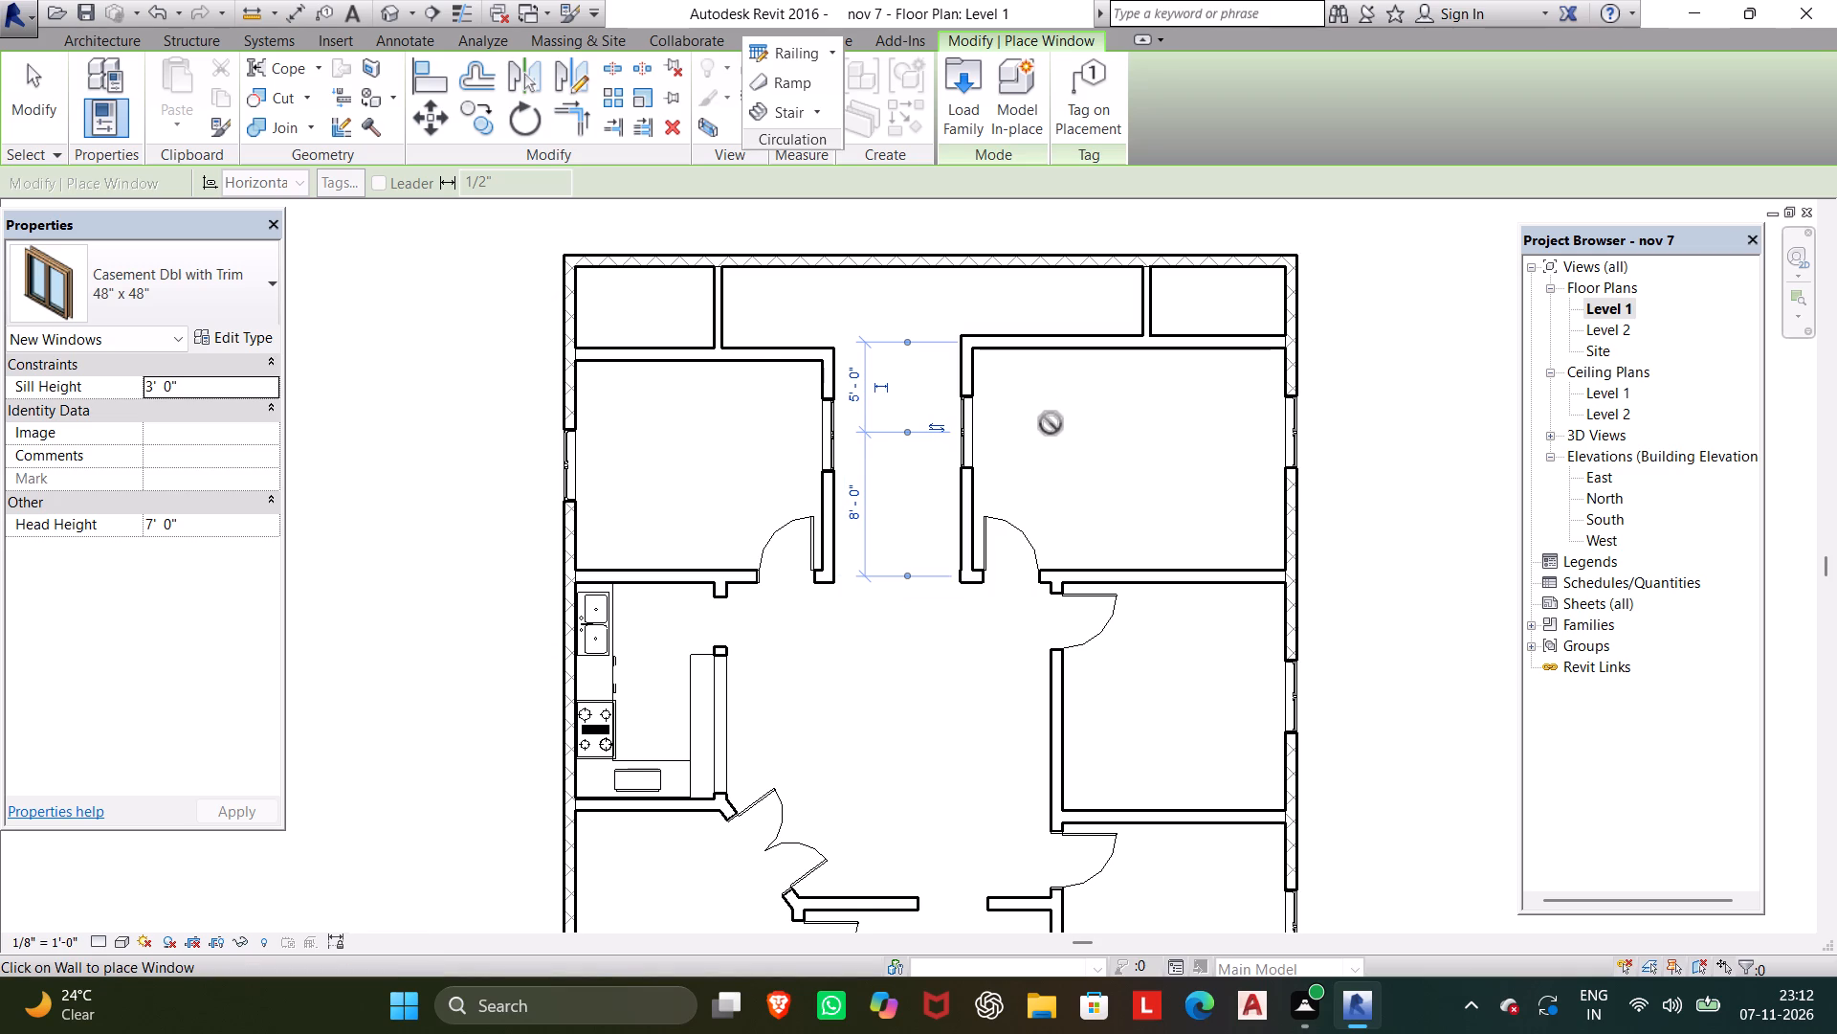
{"action": "scroll", "coordinate": [1049, 433], "scroll_direction": "down", "scroll_amount": 2}
{"action": "middle_click_drag", "start_coordinate": [1049, 433], "coordinate": [1039, 389]}
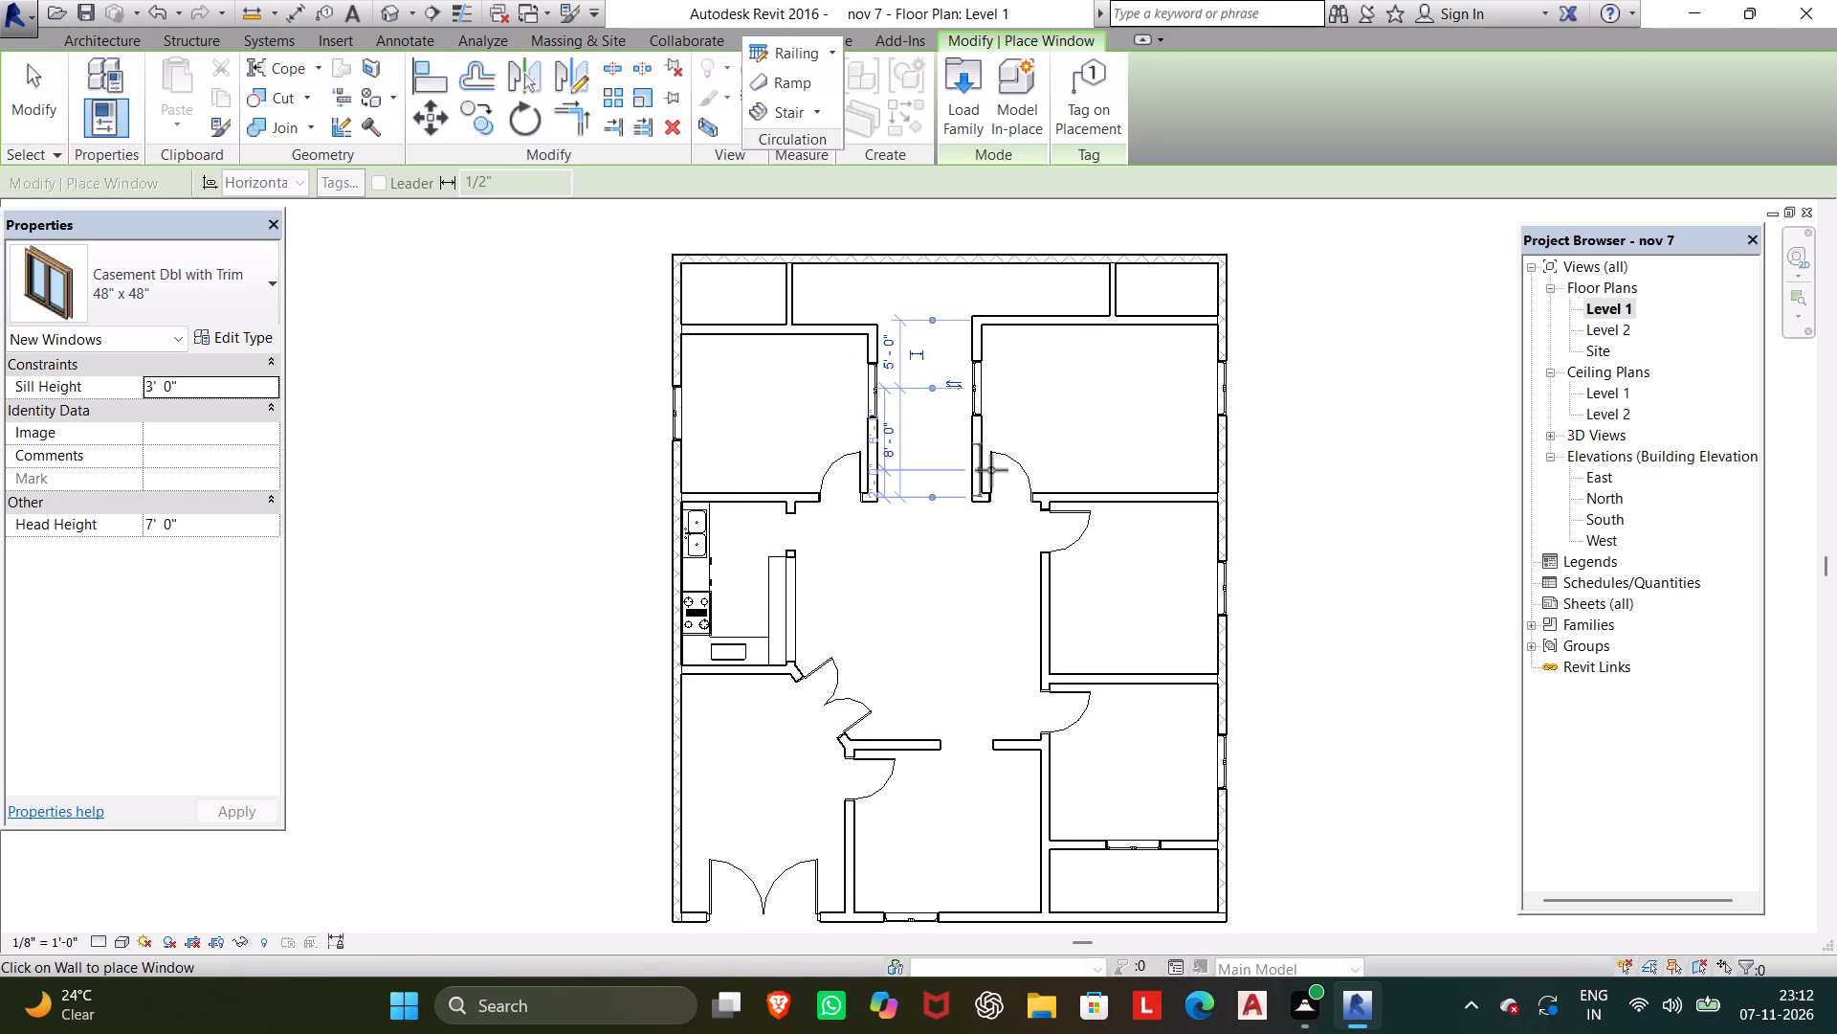
{"action": "key", "text": "Escape"}
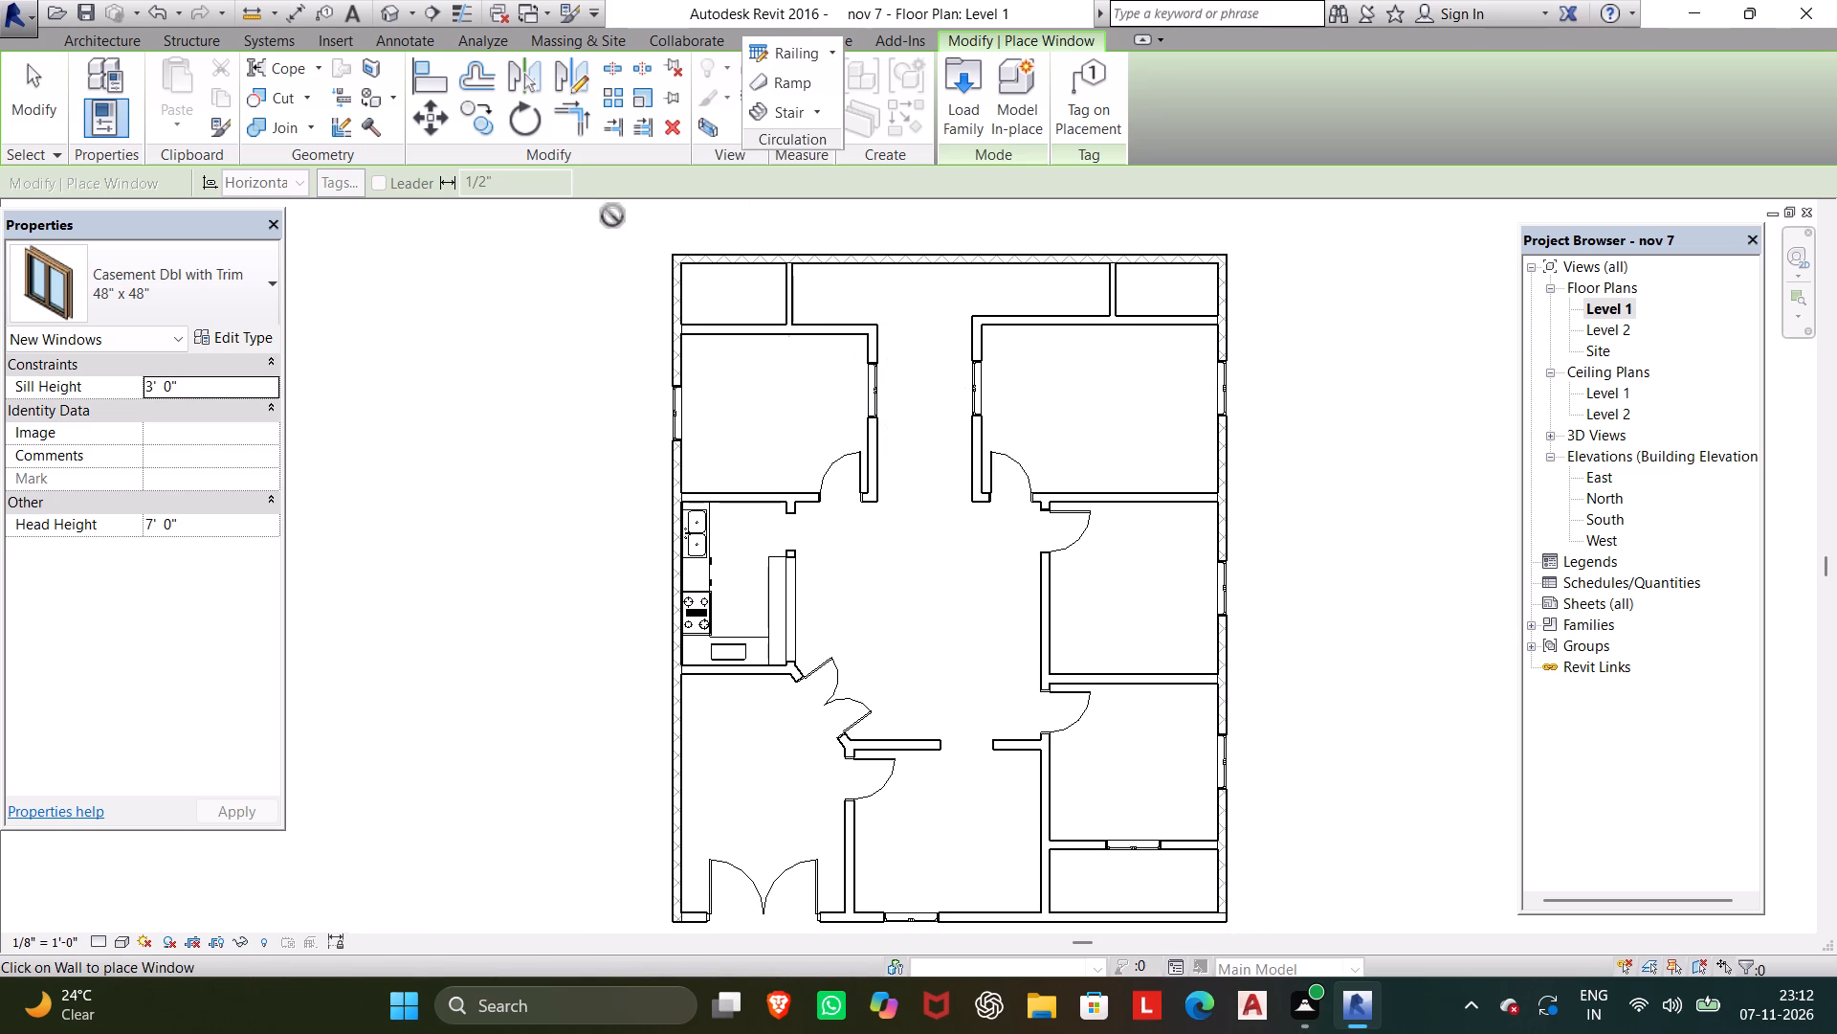
{"action": "key", "text": "Escape"}
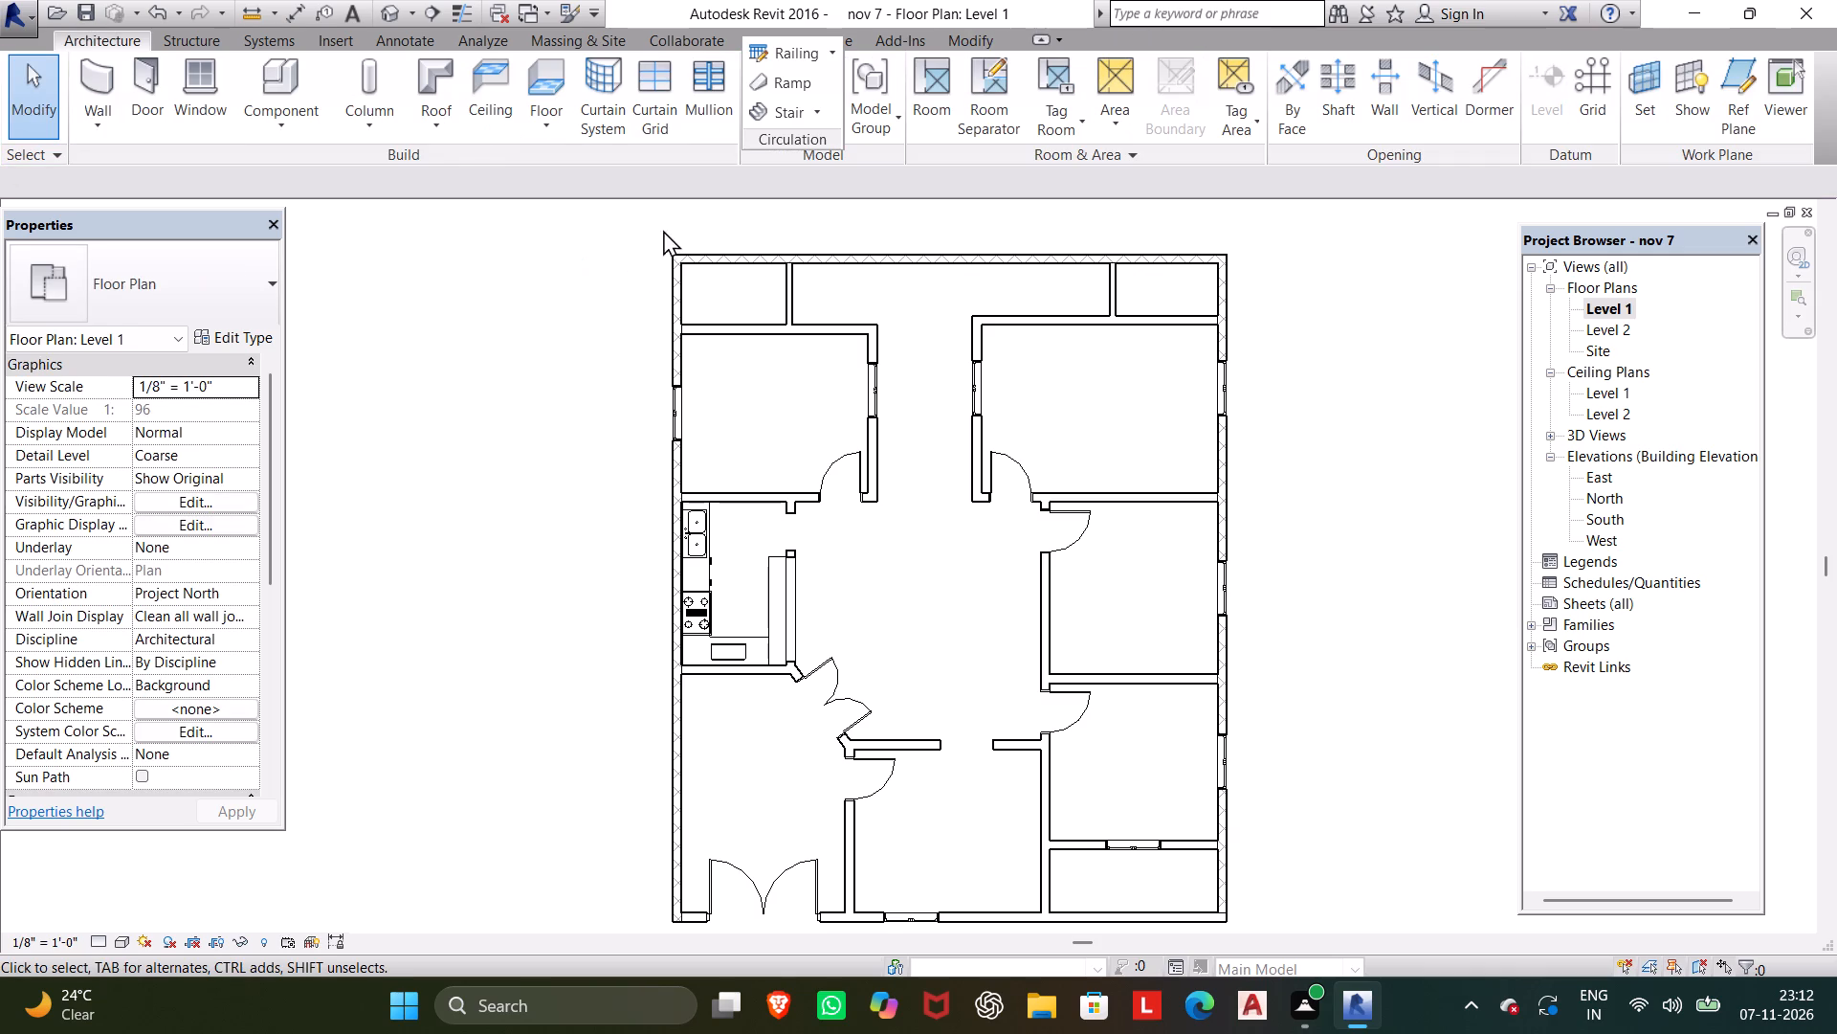
Load the residential Door-Interior-Single-Flush_Panel-Wood family with the 30" x 84" type for door placement.
{"action": "left_click", "coordinate": [132, 72]}
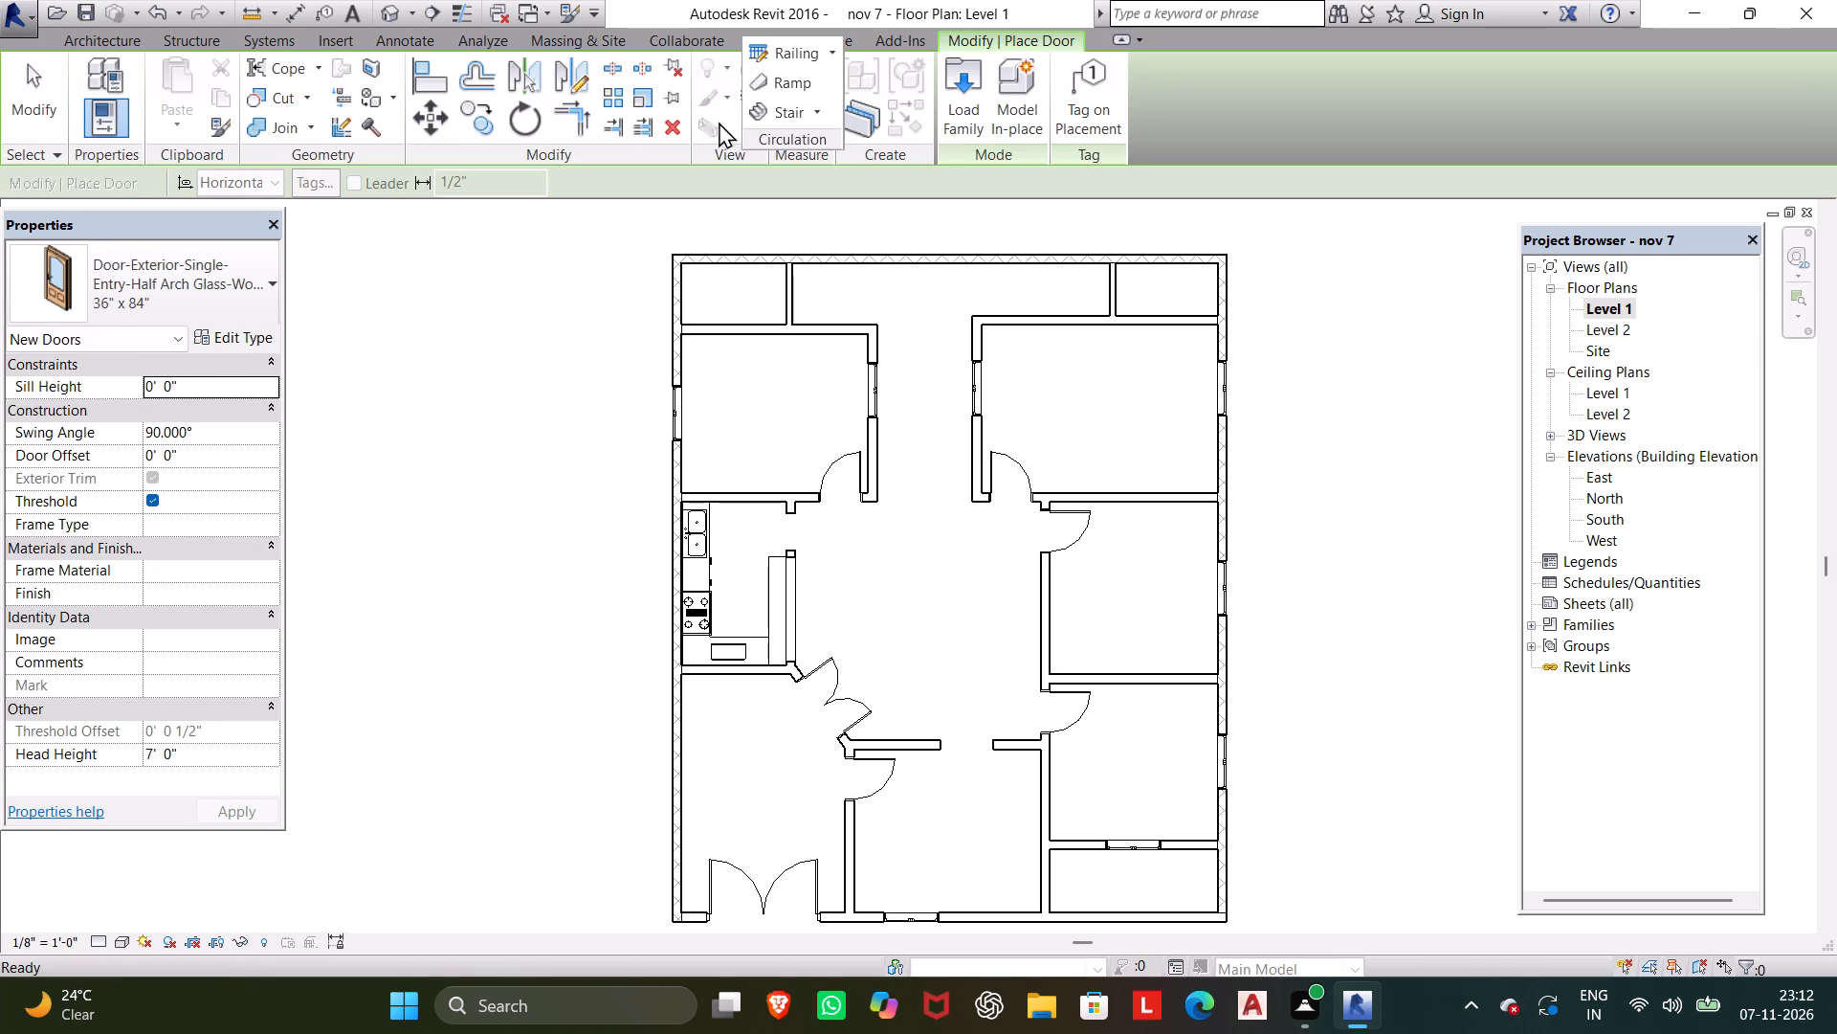
{"action": "left_click", "coordinate": [964, 81]}
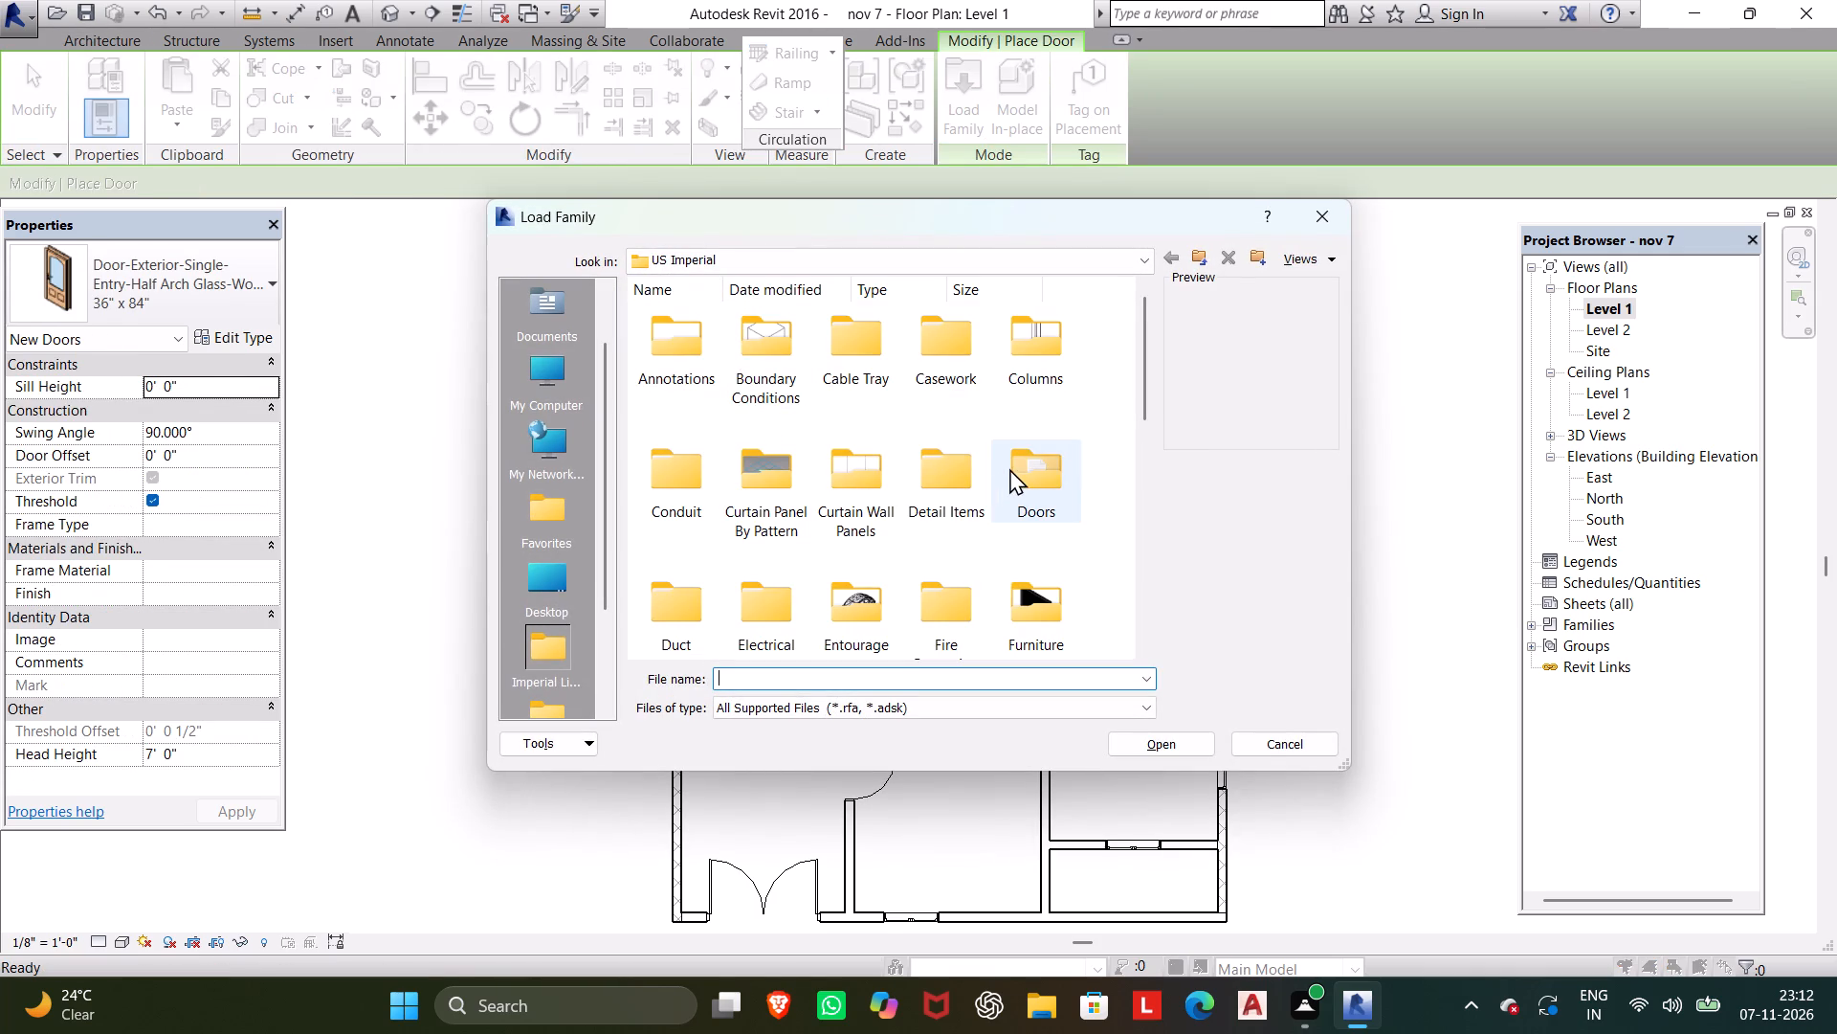
{"action": "left_click", "coordinate": [1009, 468]}
{"action": "key", "text": "Return"}
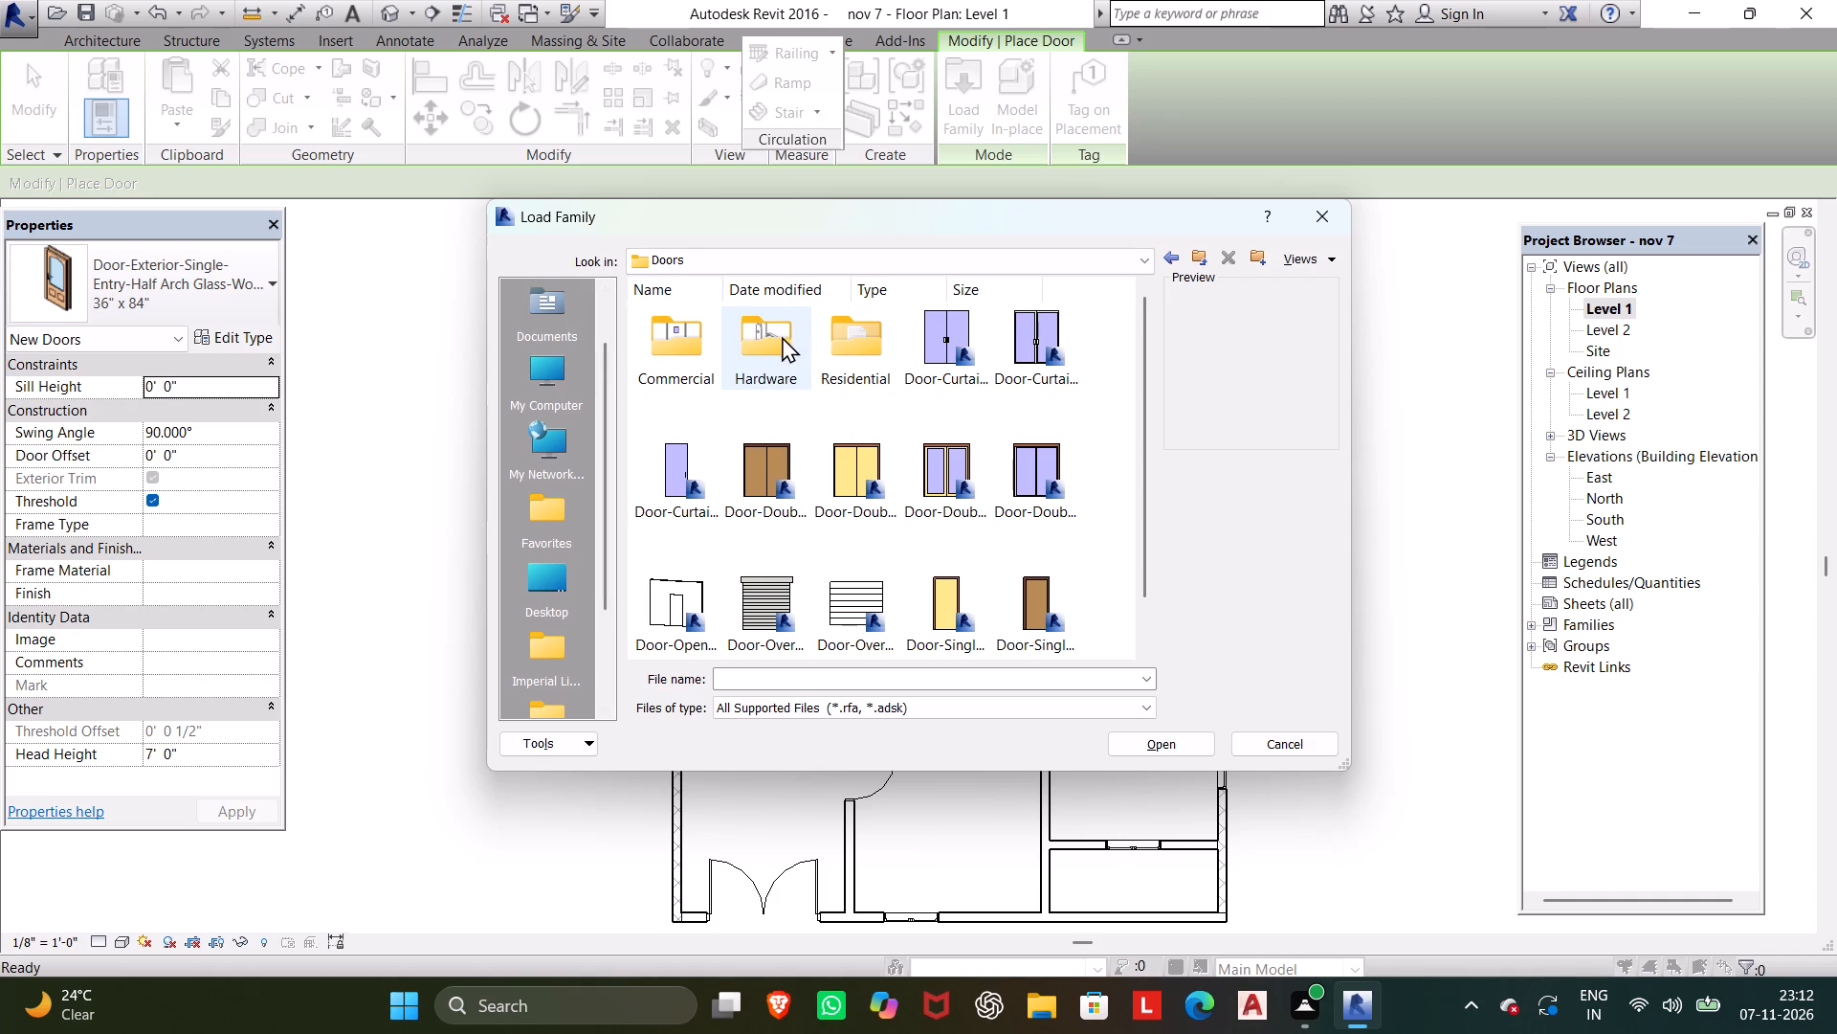
{"action": "left_click", "coordinate": [842, 333]}
{"action": "key", "text": "Return"}
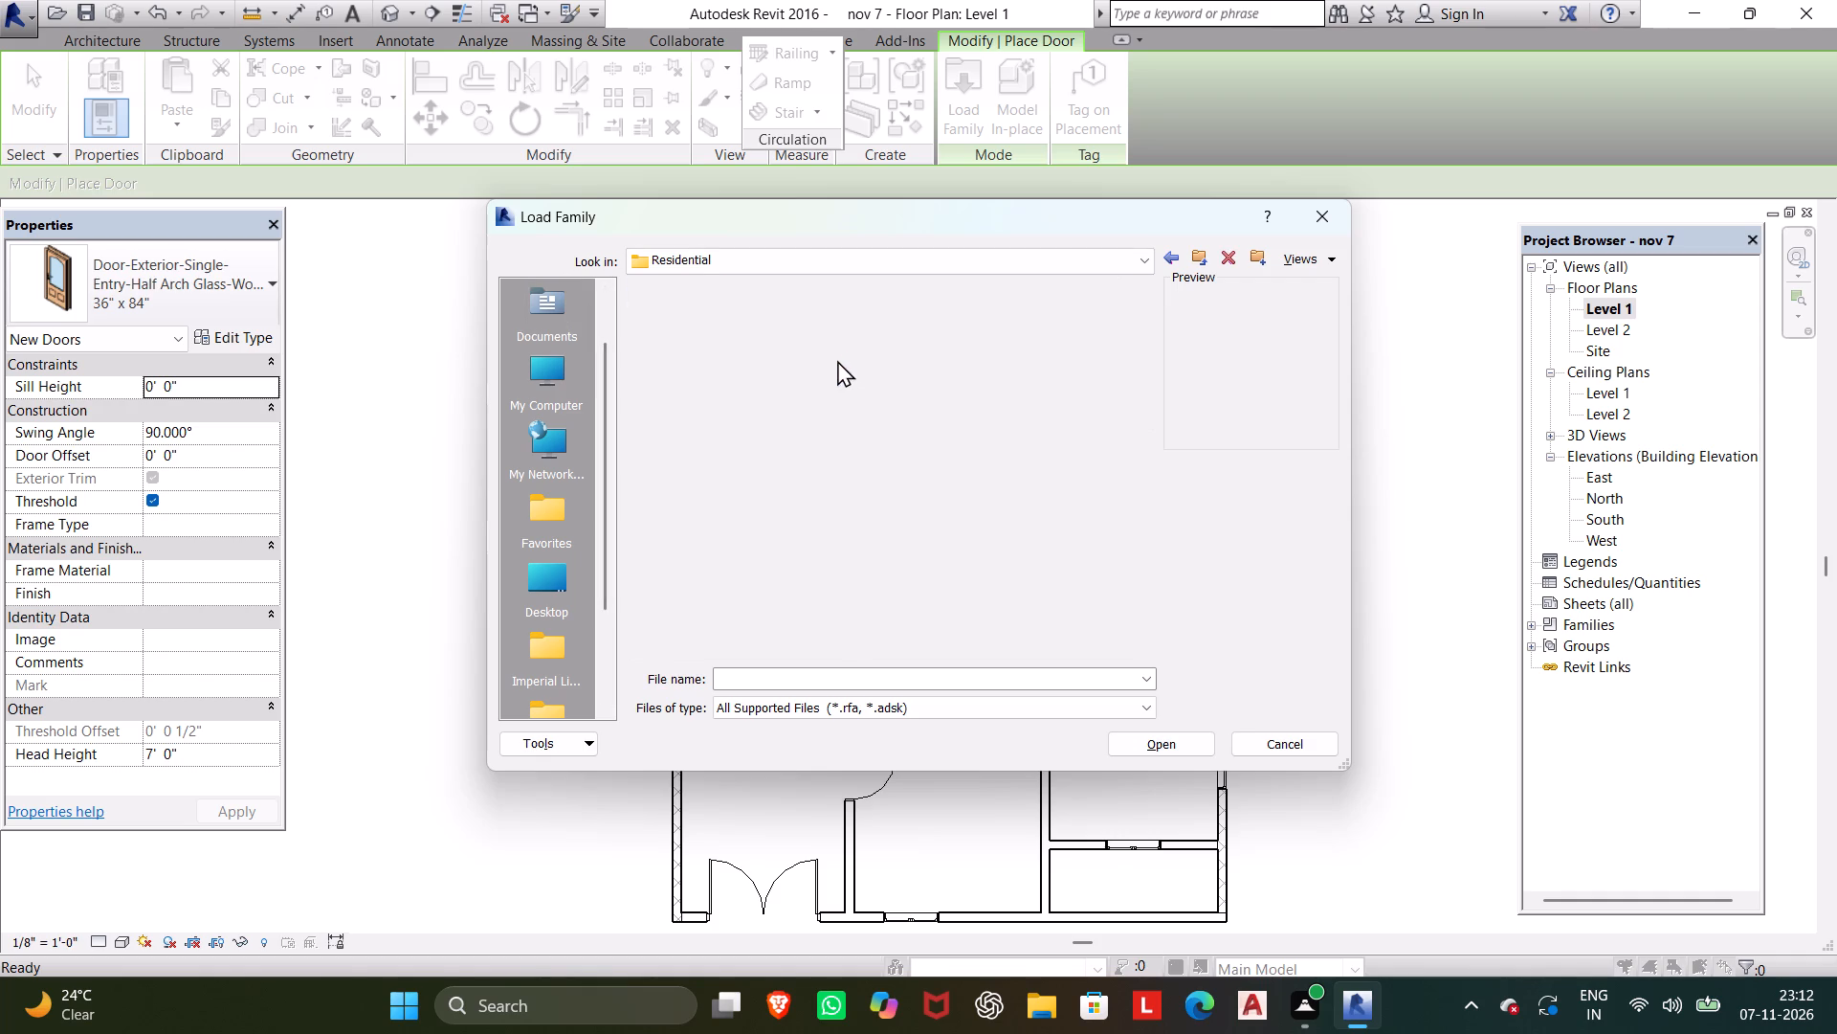
{"action": "scroll", "coordinate": [841, 466], "scroll_direction": "down", "scroll_amount": 4}
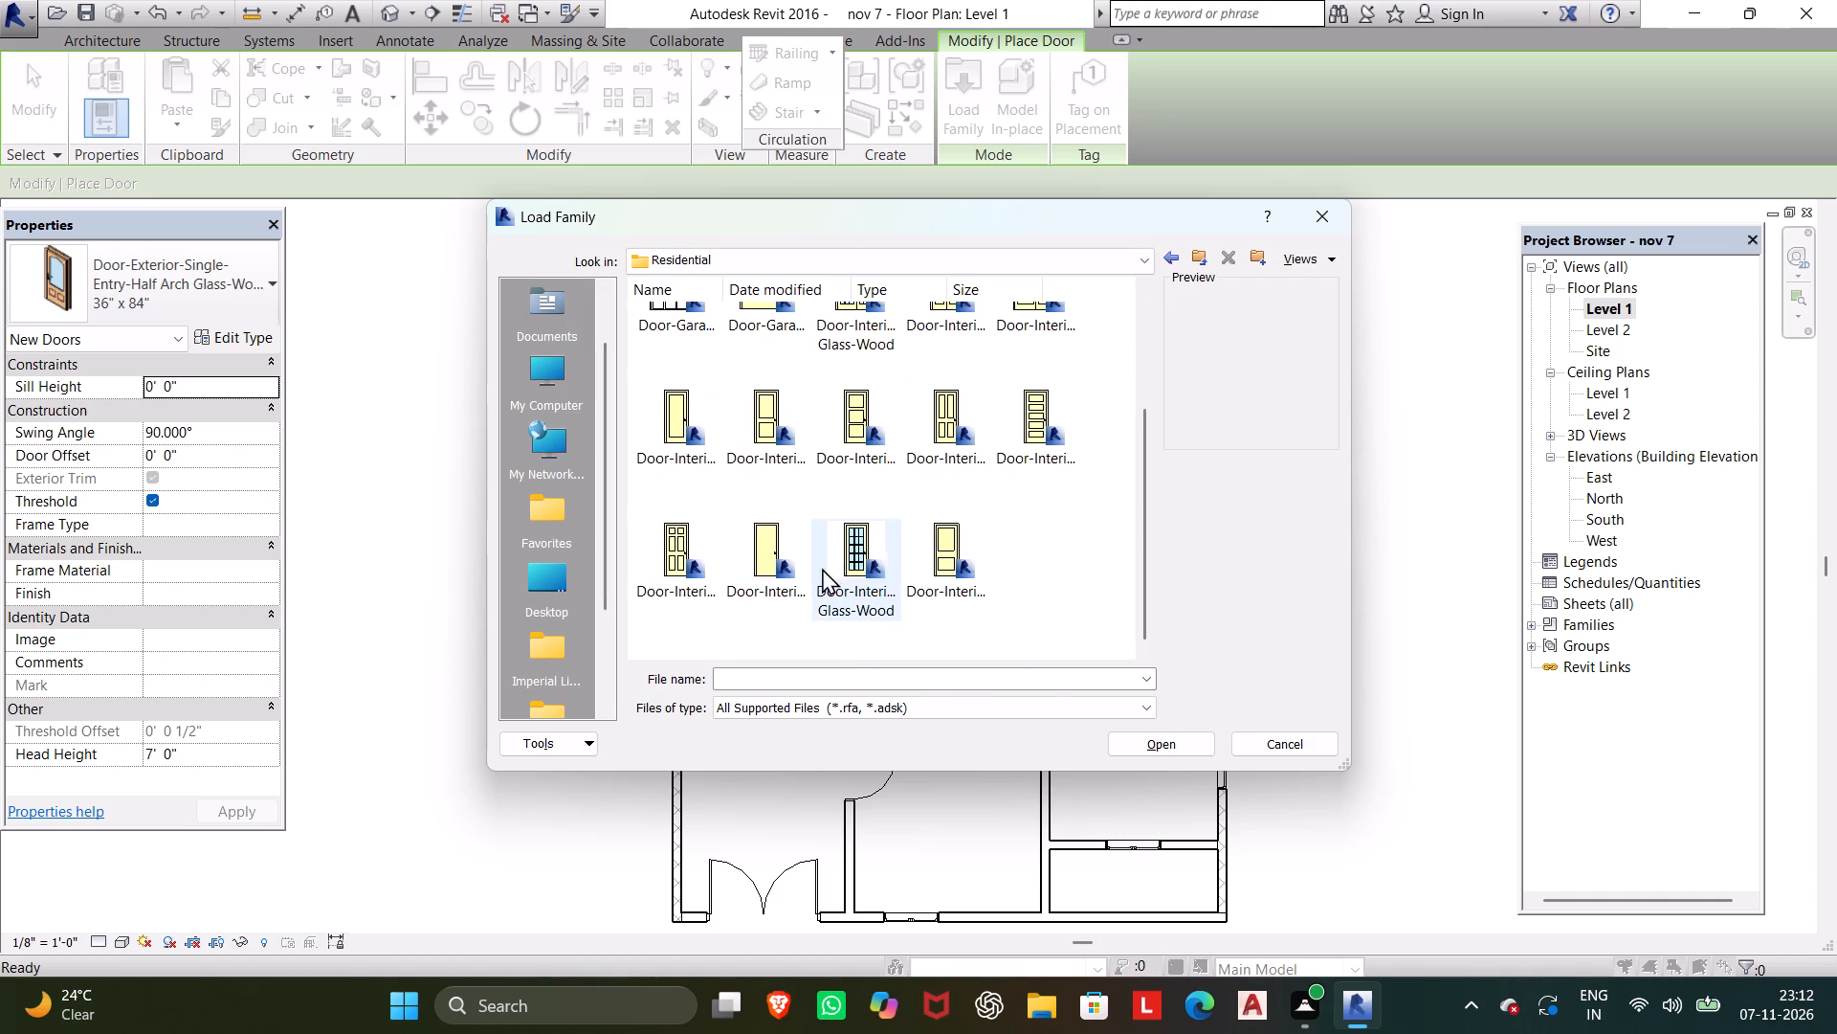
{"action": "left_click", "coordinate": [782, 573]}
{"action": "key", "text": "Return"}
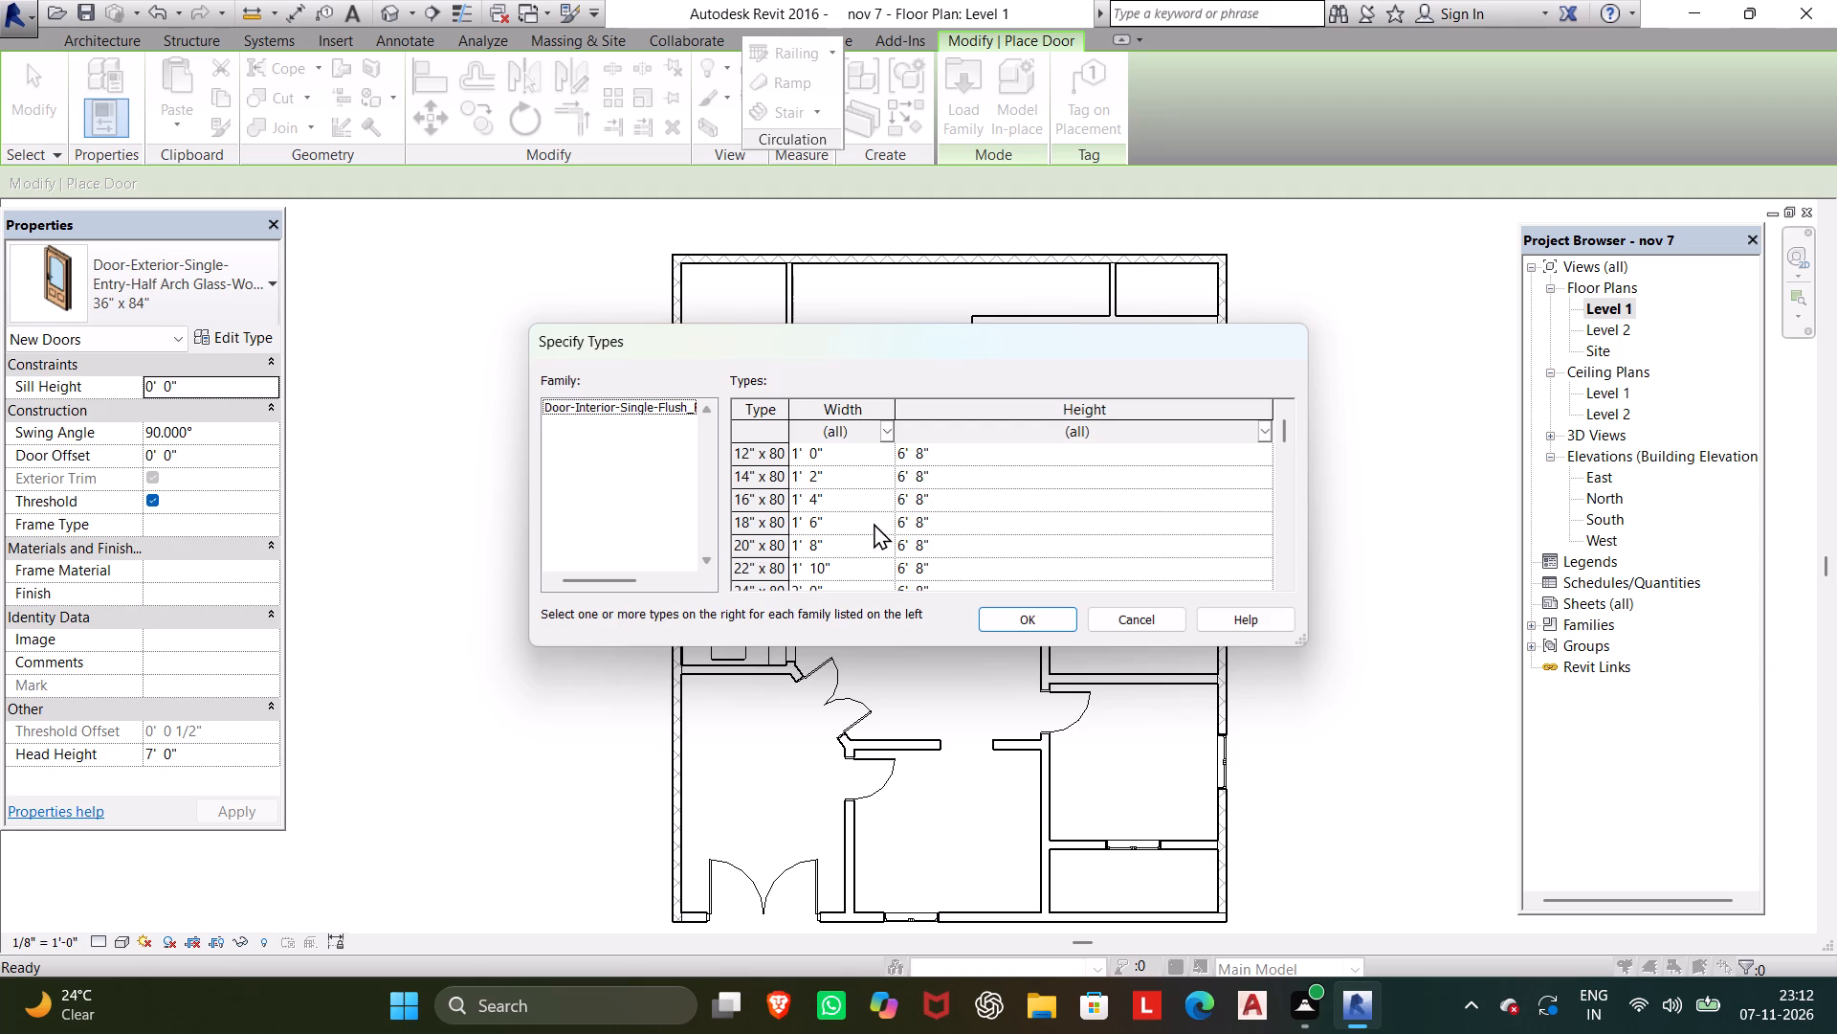
{"action": "scroll", "coordinate": [874, 529], "scroll_direction": "down", "scroll_amount": 1}
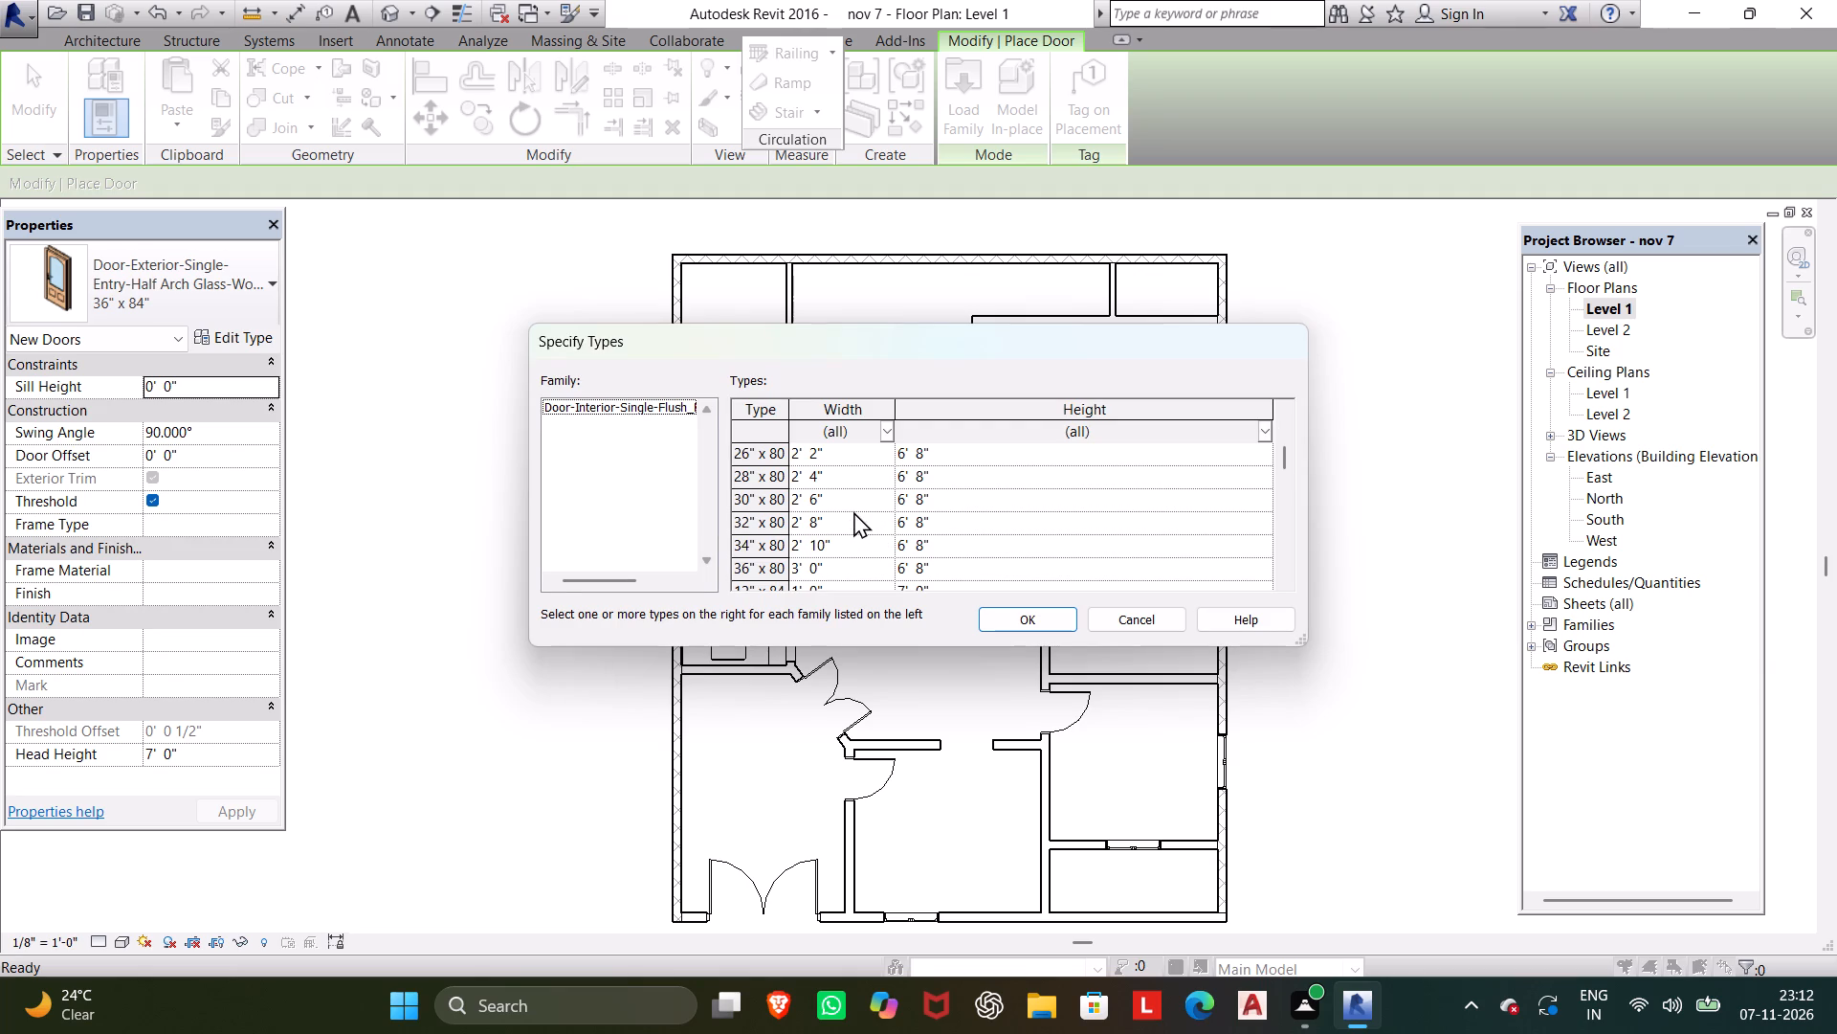
{"action": "scroll", "coordinate": [852, 526], "scroll_direction": "down", "scroll_amount": 1}
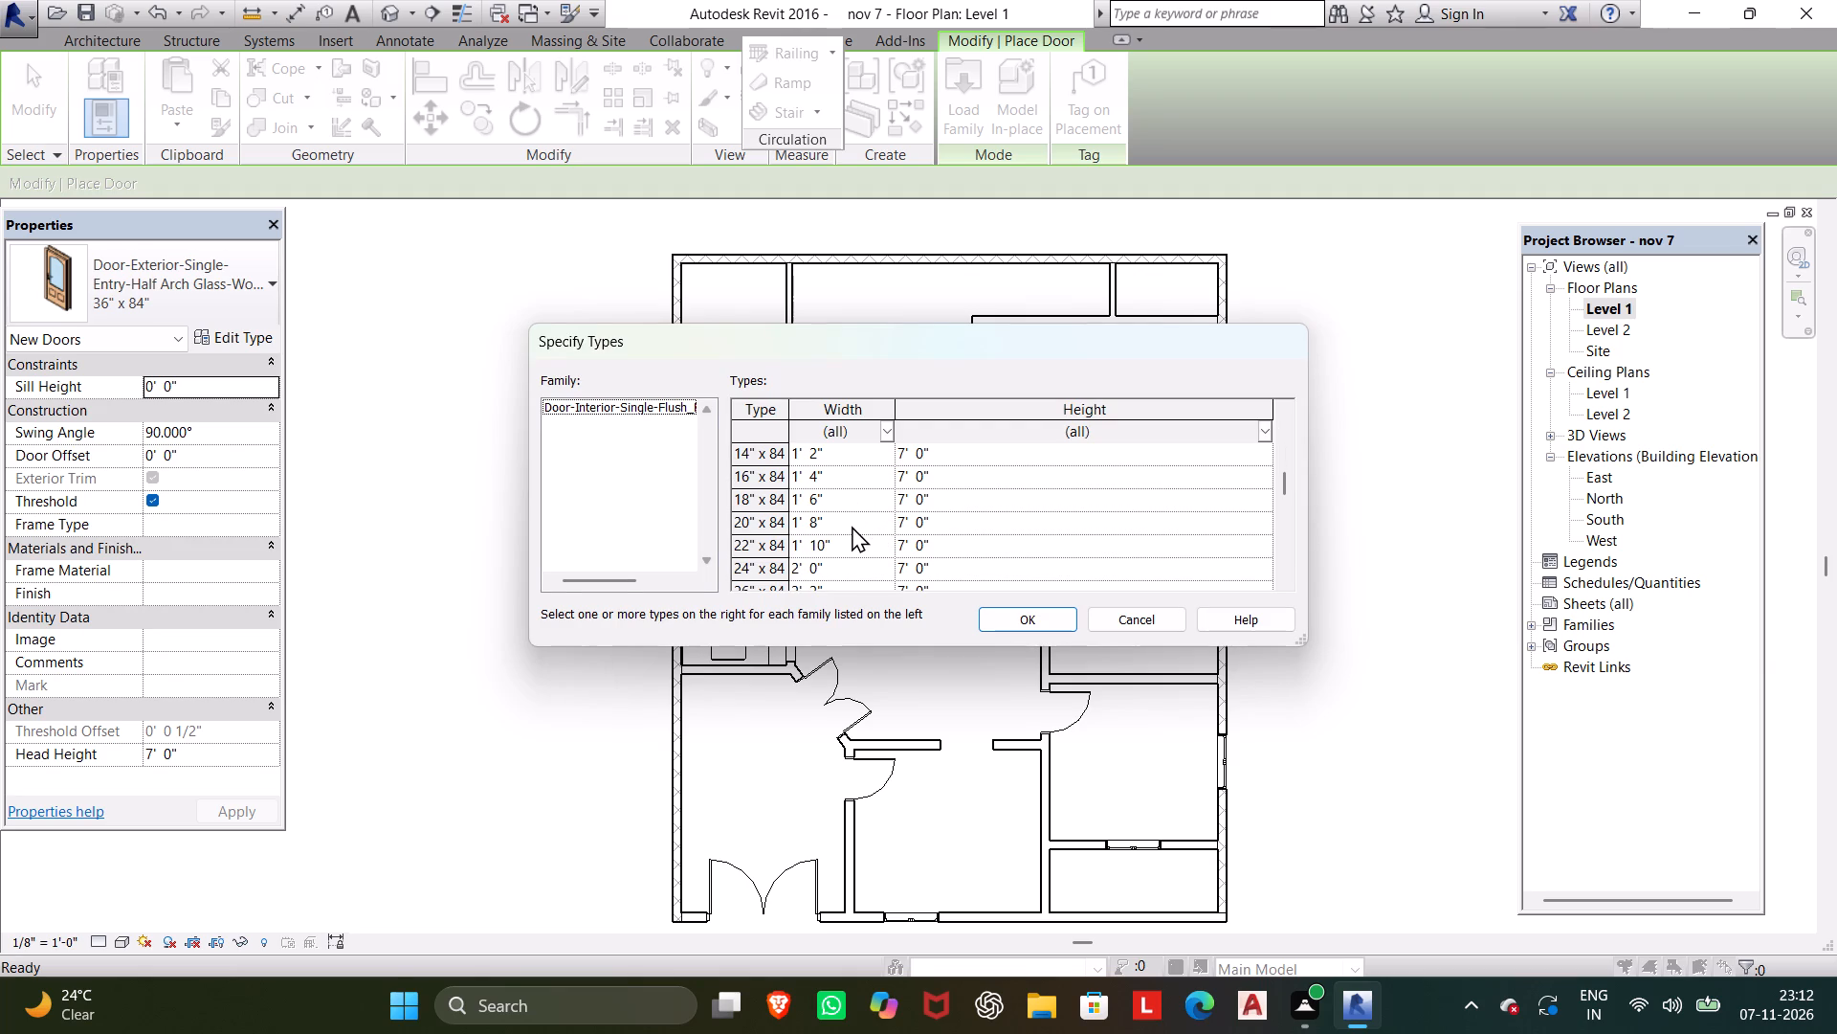
{"action": "scroll", "coordinate": [860, 487], "scroll_direction": "down", "scroll_amount": 1}
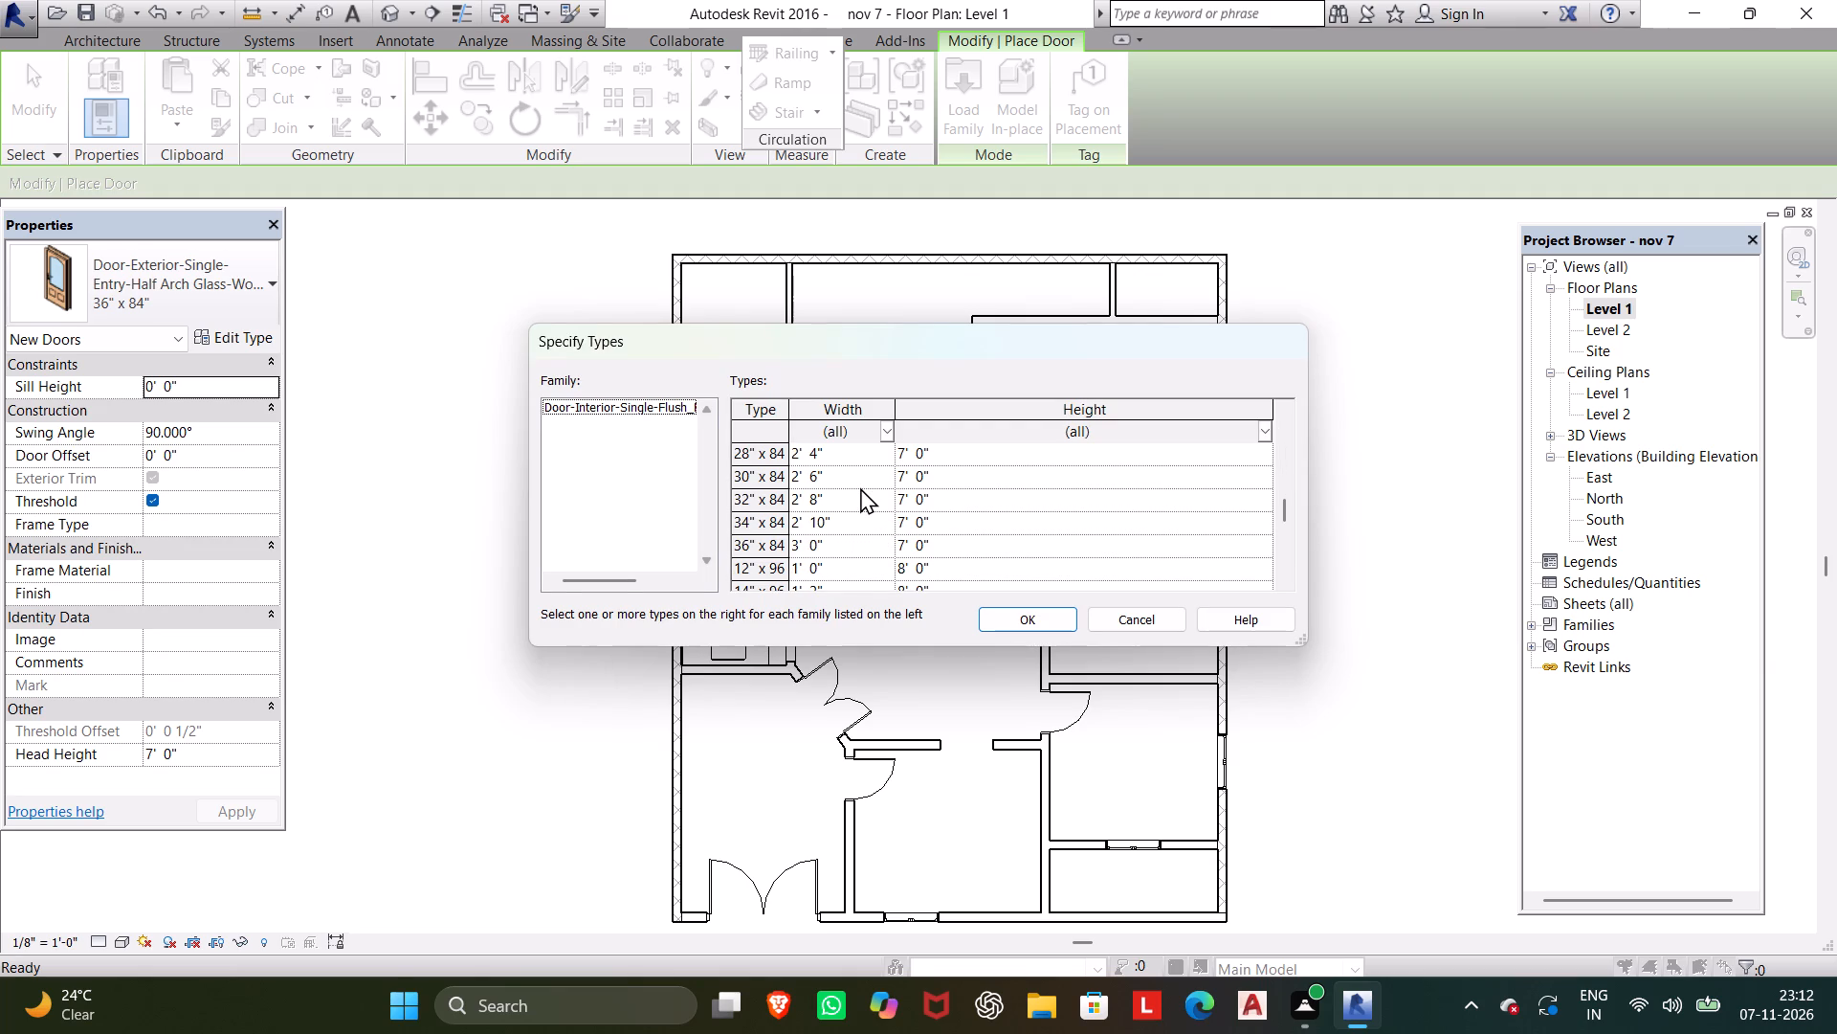
{"action": "left_click", "coordinate": [860, 469]}
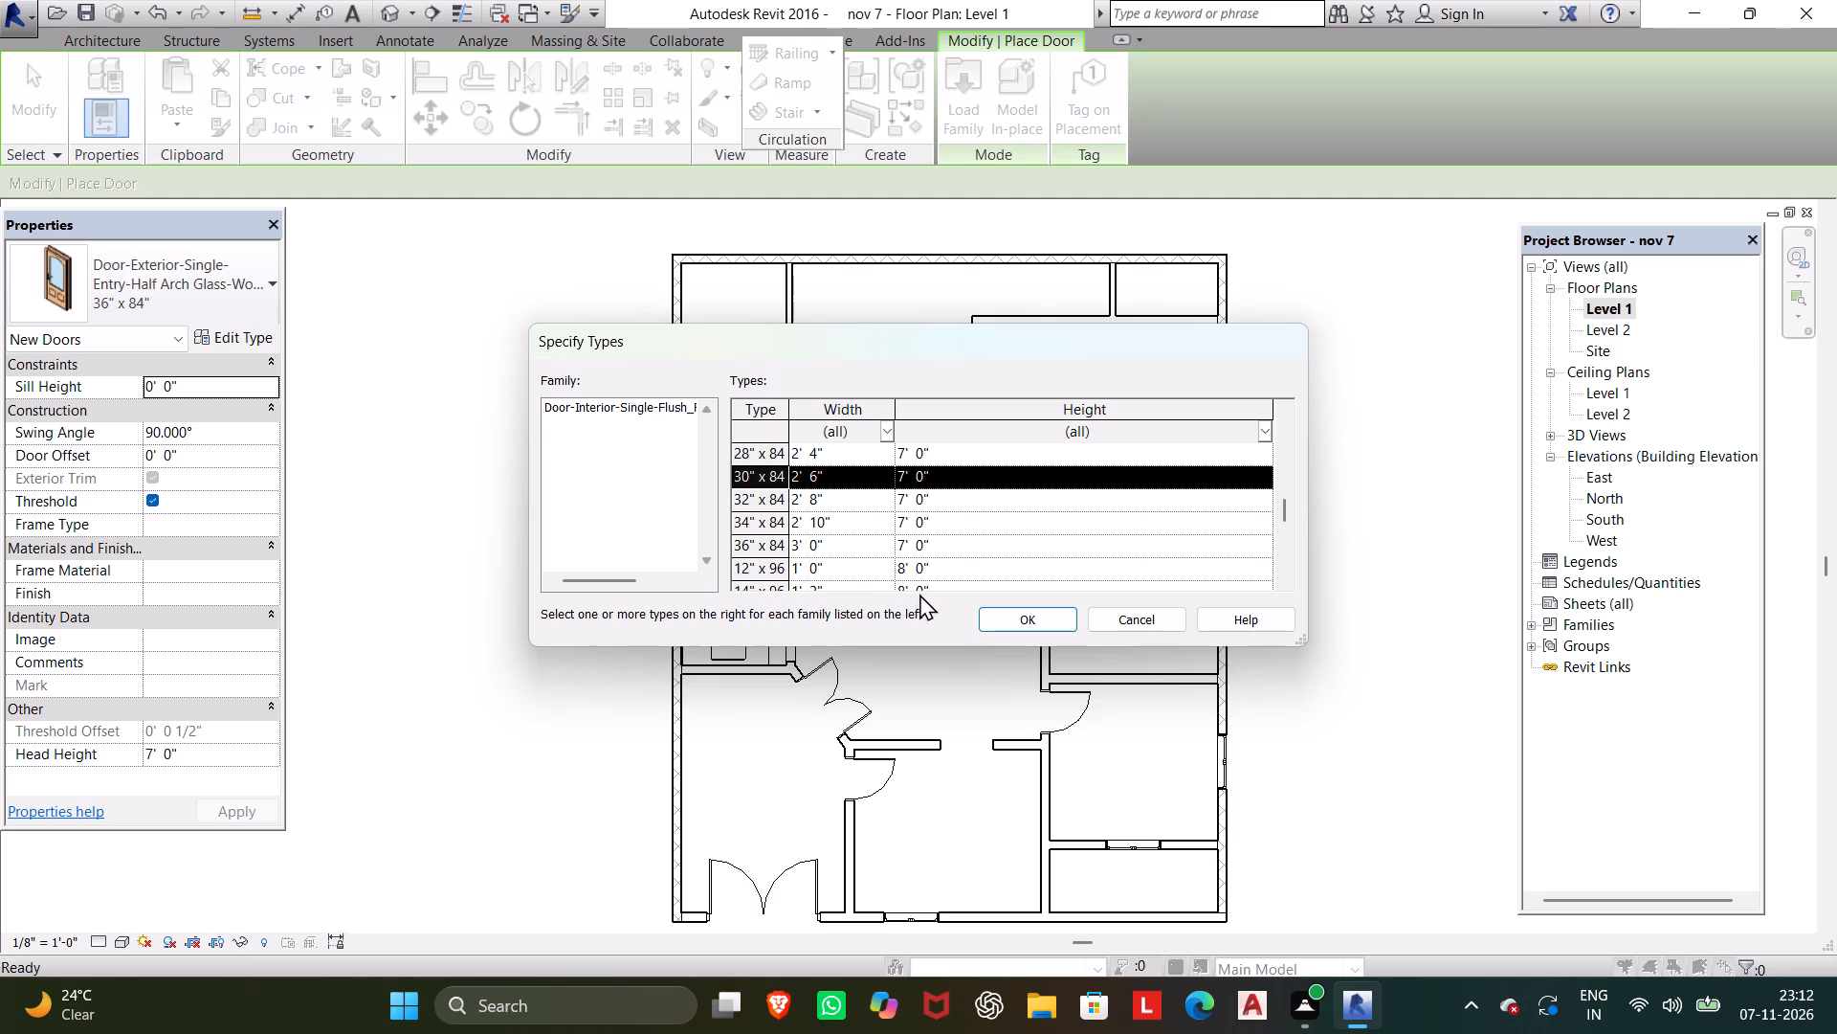
{"action": "left_click", "coordinate": [990, 622]}
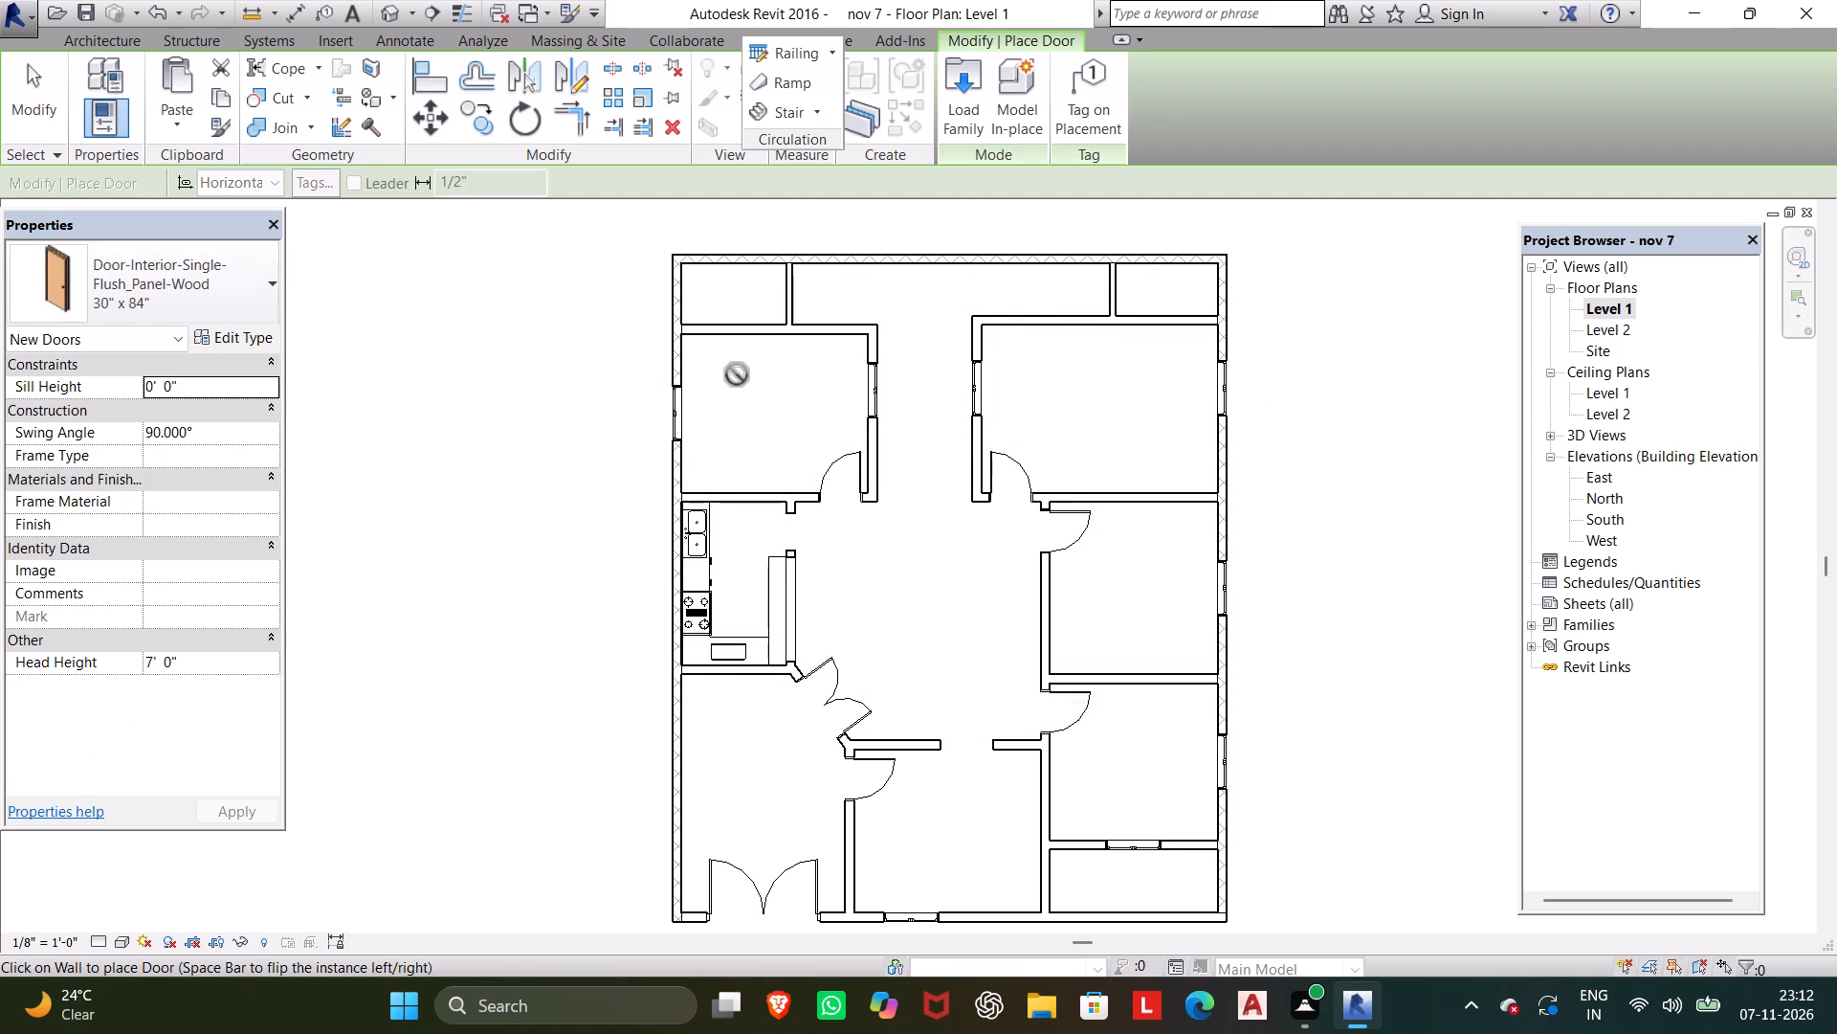
Place 30" x 84" flush doors in the south walls of the two small northern corner rooms, 2'-0" from the exterior walls.
{"action": "scroll", "coordinate": [706, 334], "scroll_direction": "up", "scroll_amount": 3}
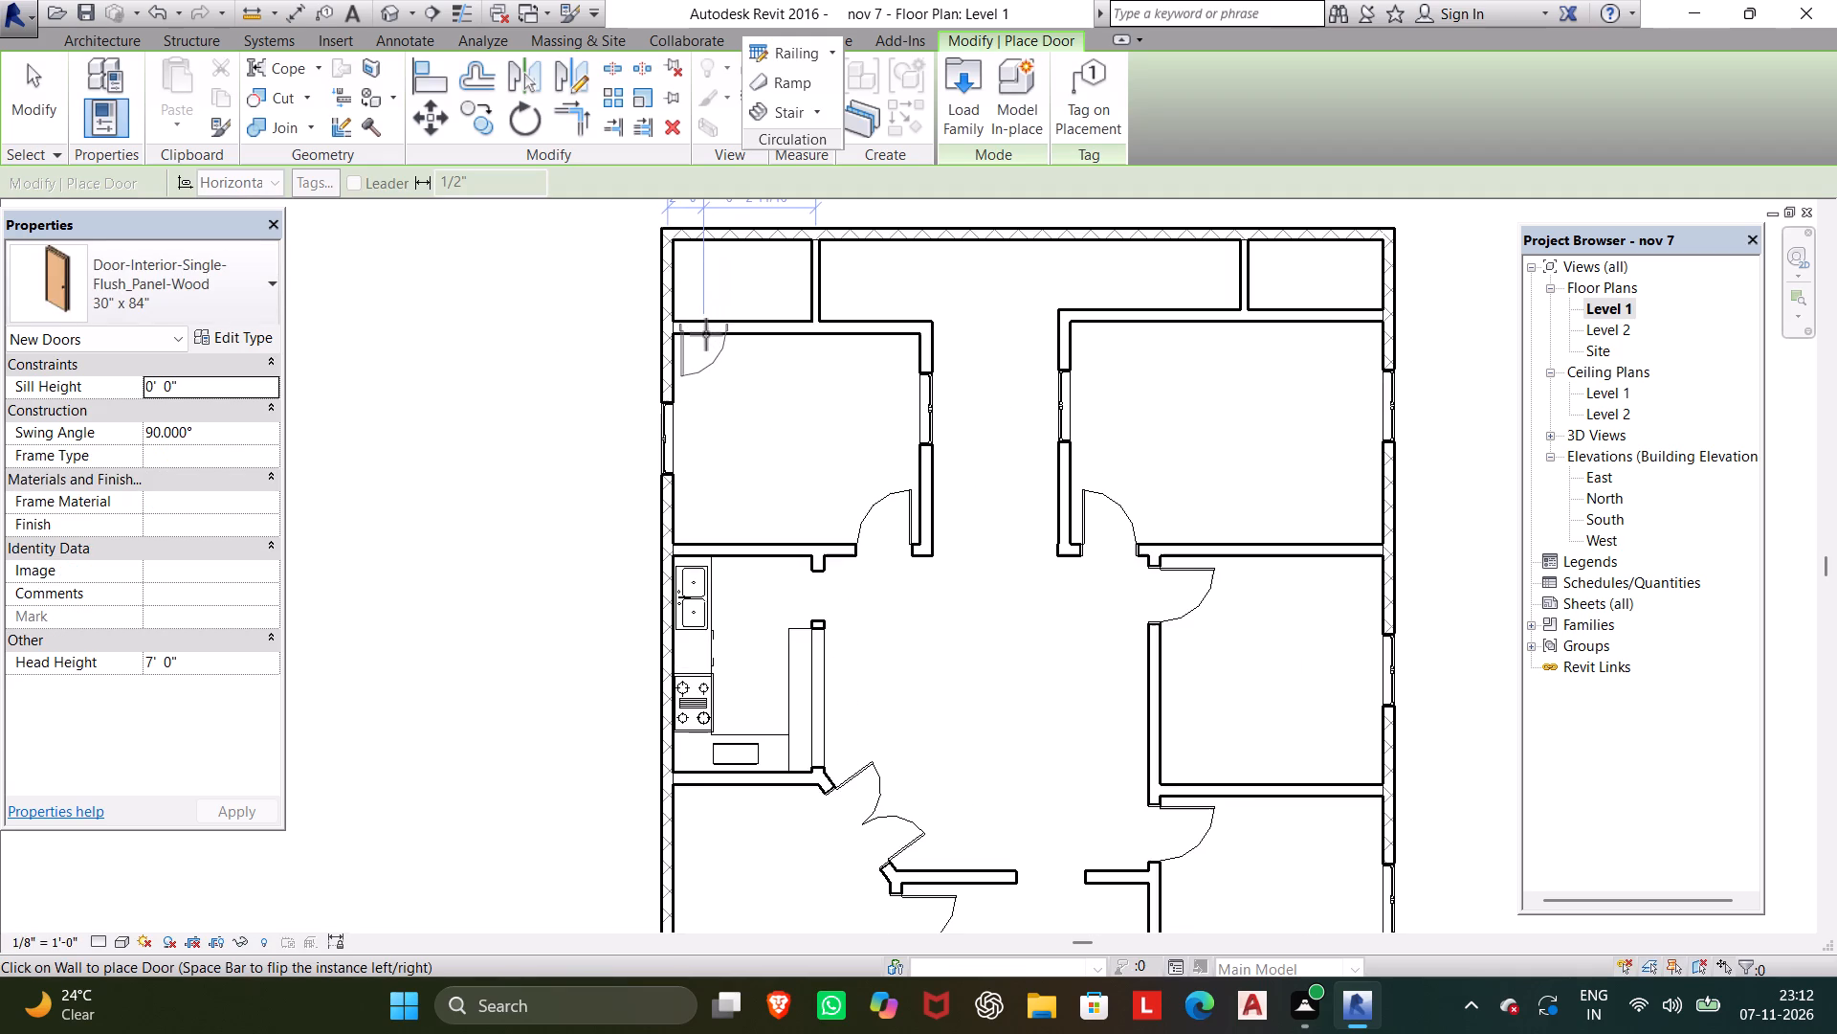
{"action": "left_click", "coordinate": [707, 331]}
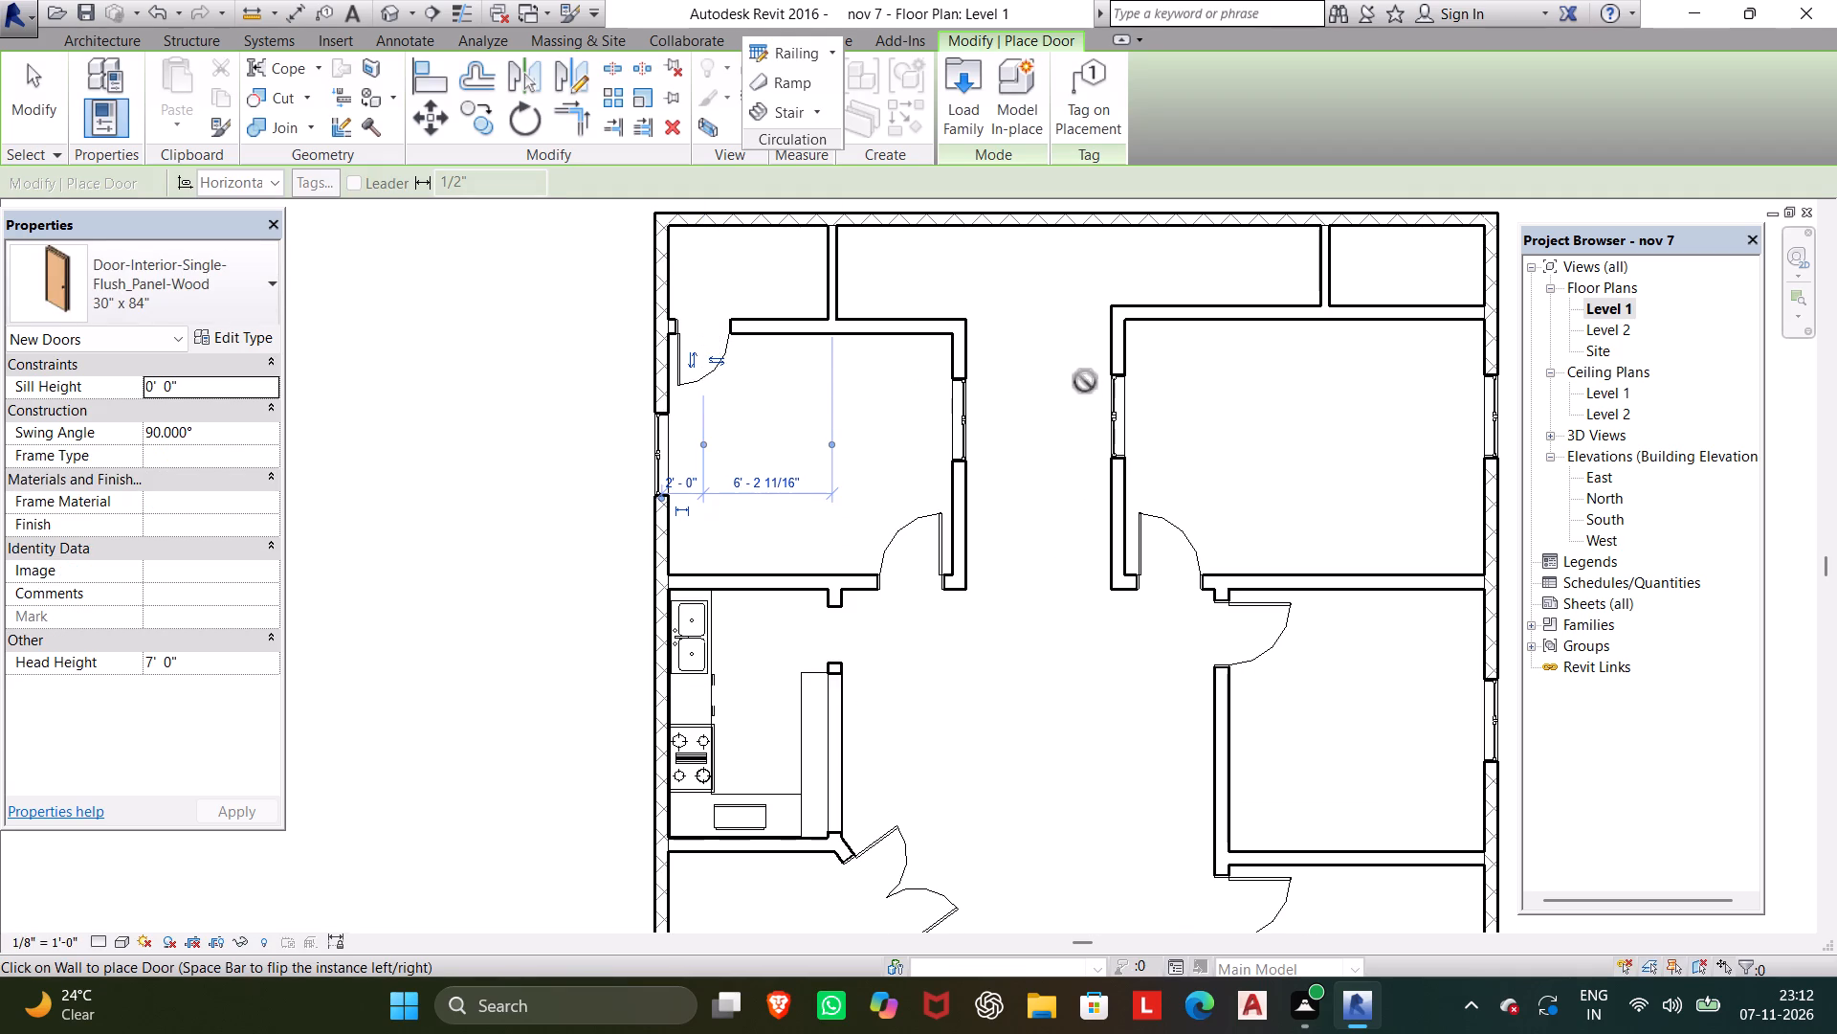
{"action": "left_click", "coordinate": [1451, 325]}
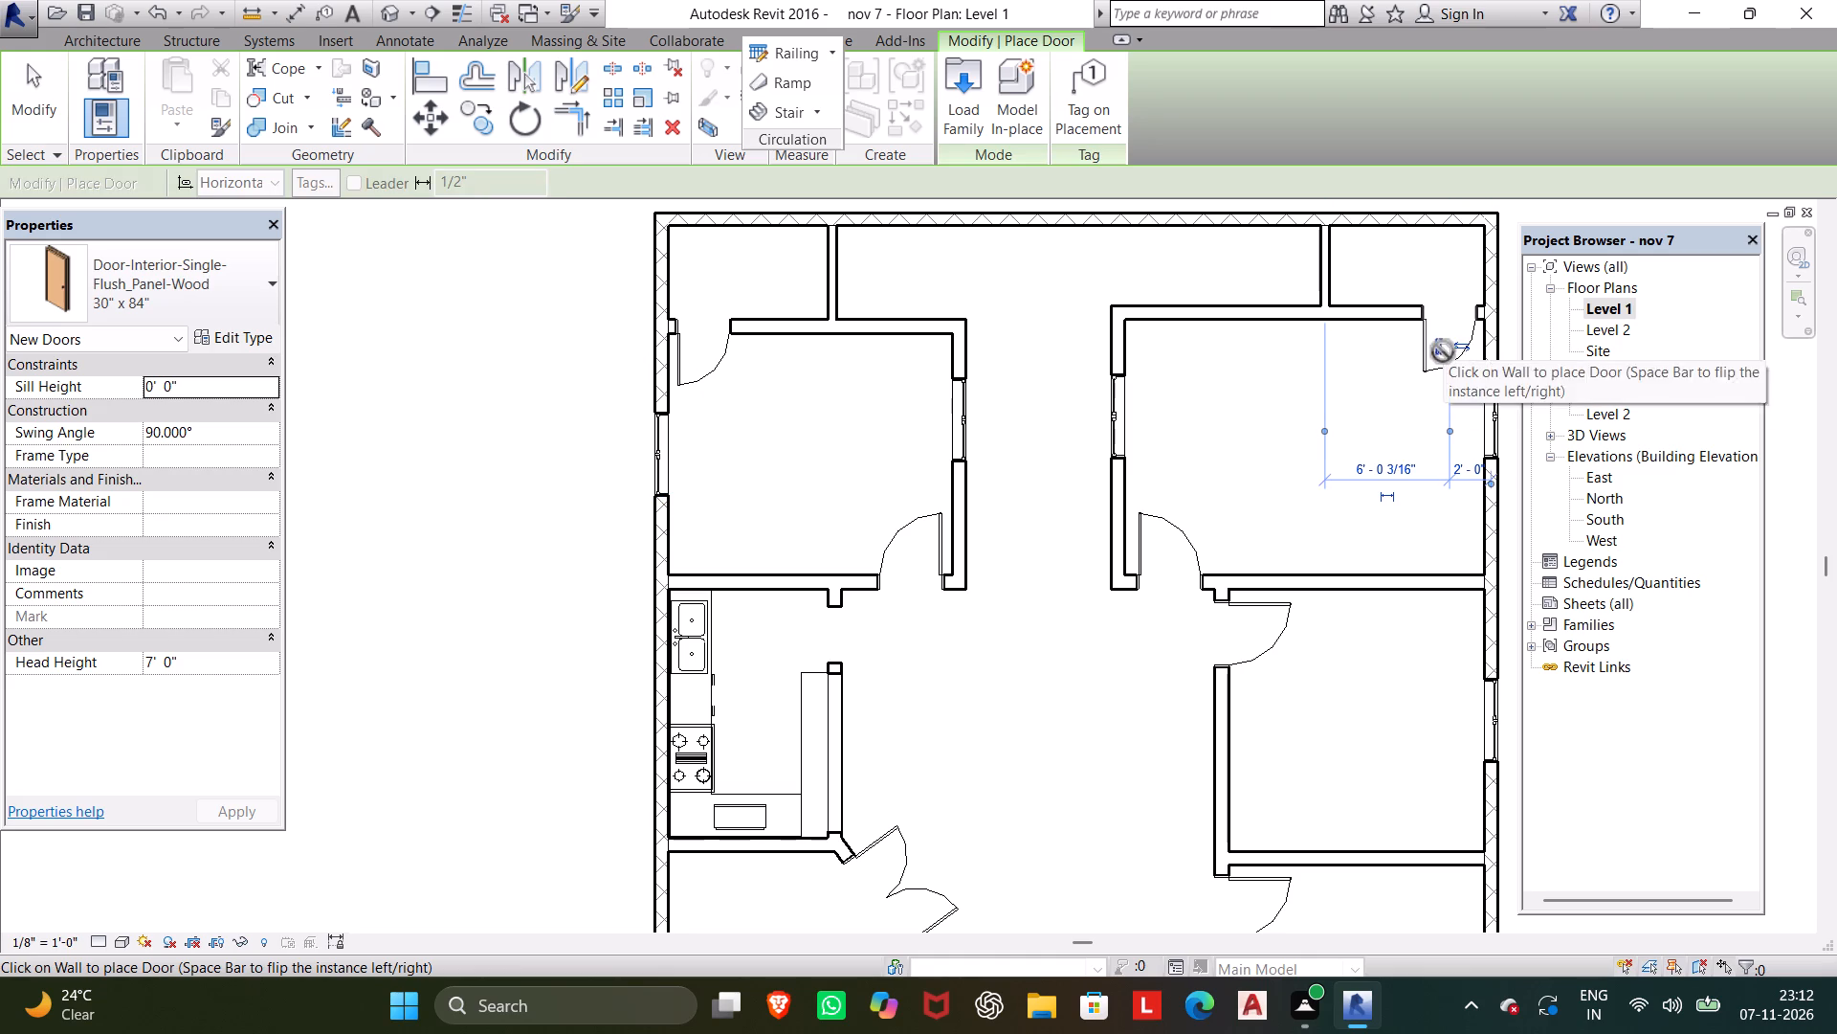
Flip both new doors to swing into the small corner rooms, and hinge the northeast door on its east side.
{"action": "left_click", "coordinate": [1446, 351]}
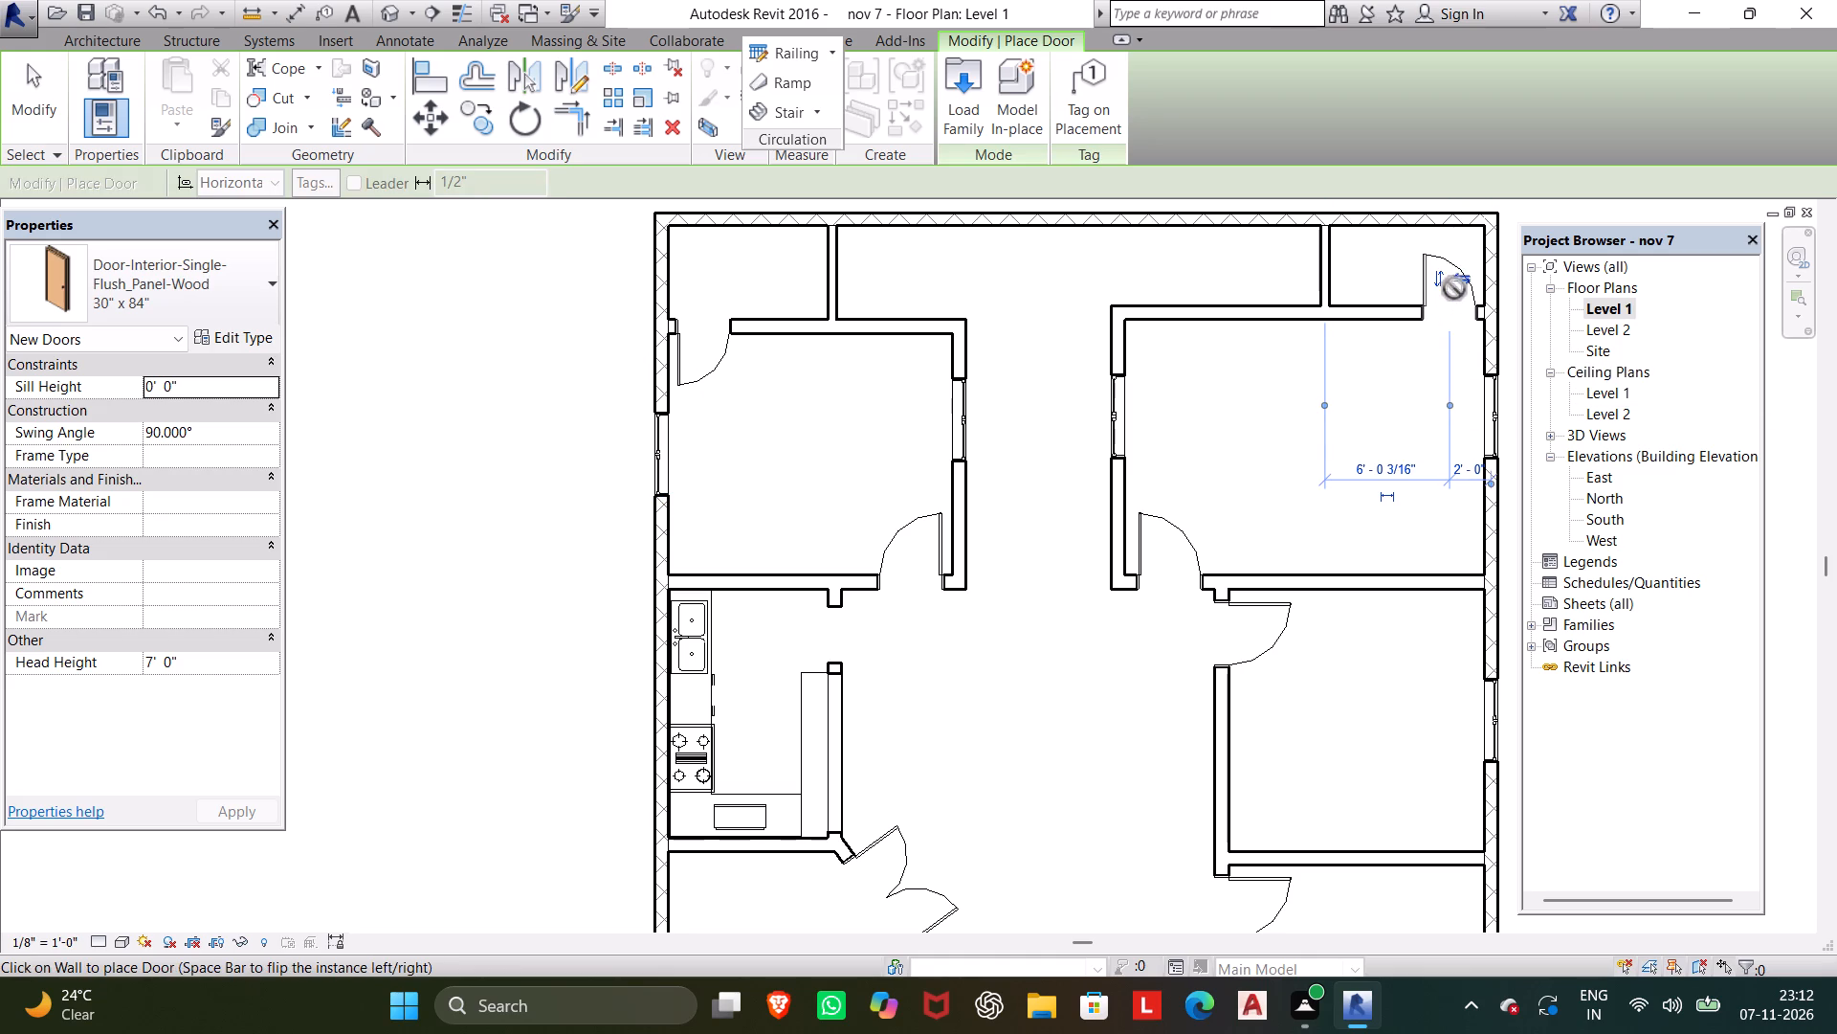
{"action": "left_click", "coordinate": [1456, 283]}
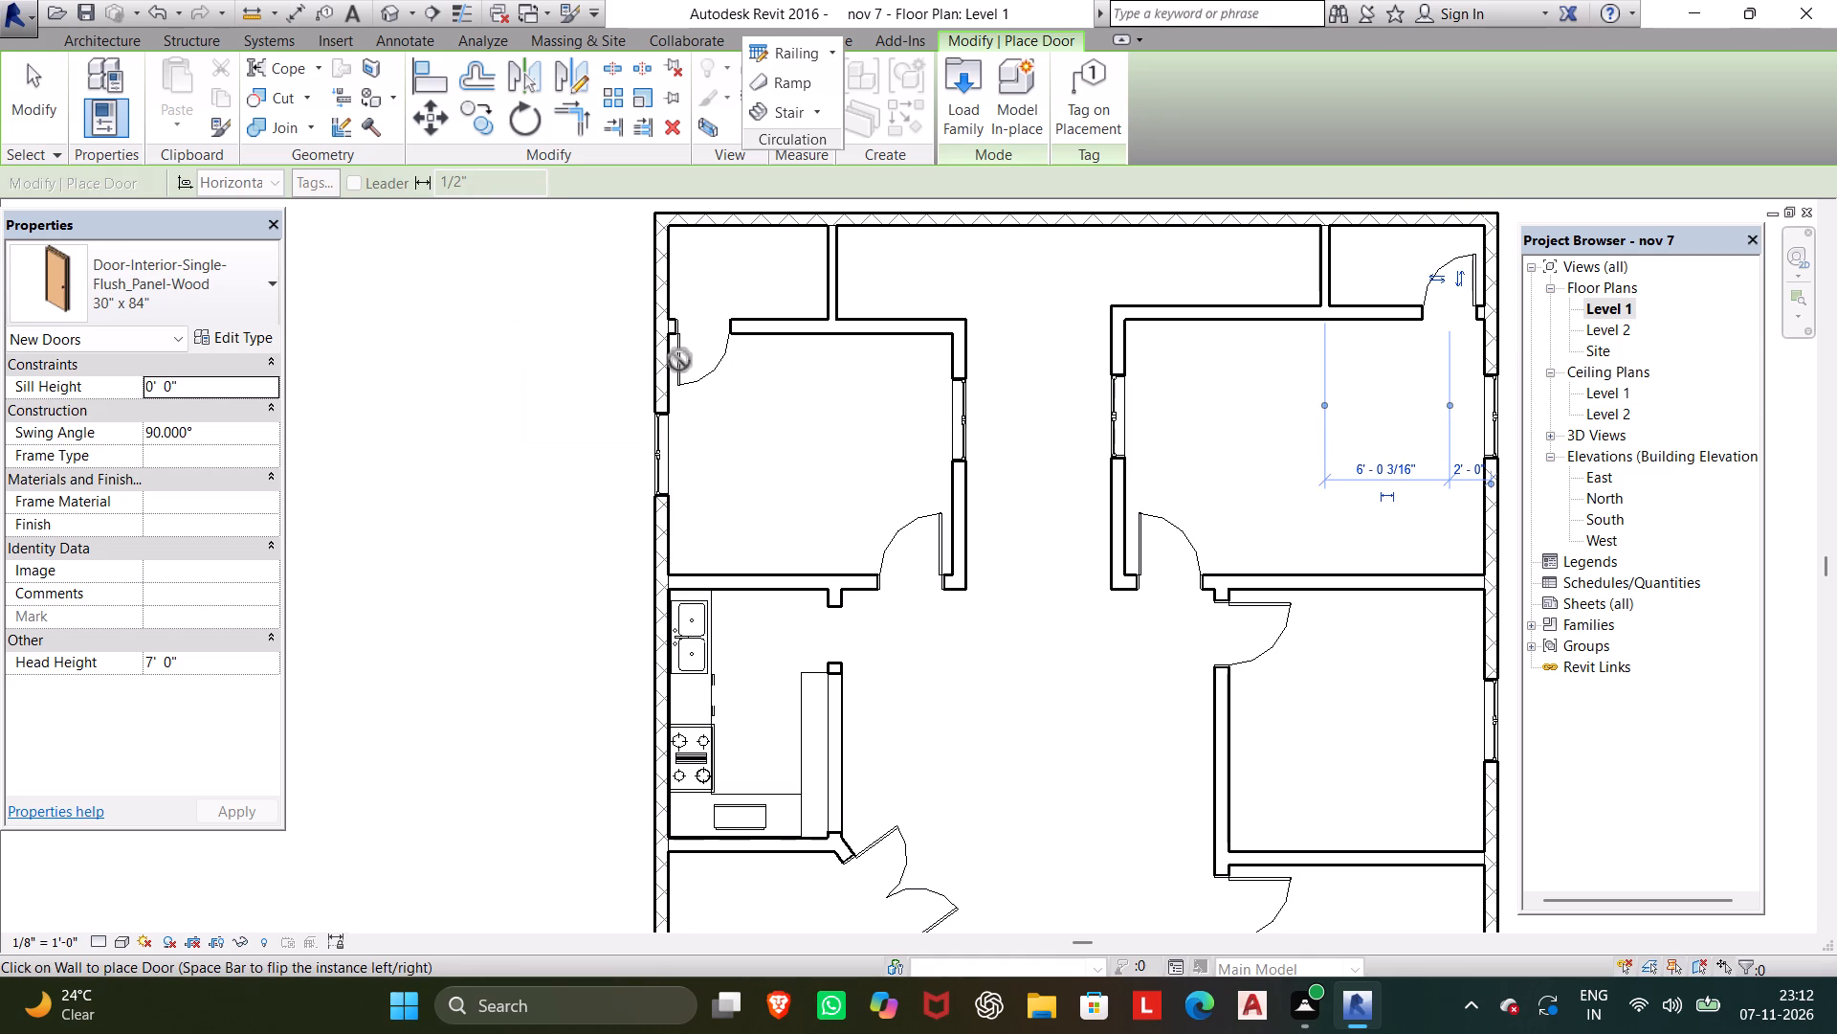
{"action": "key", "text": "Escape"}
{"action": "key", "text": "Escape"}
{"action": "left_click", "coordinate": [707, 368]}
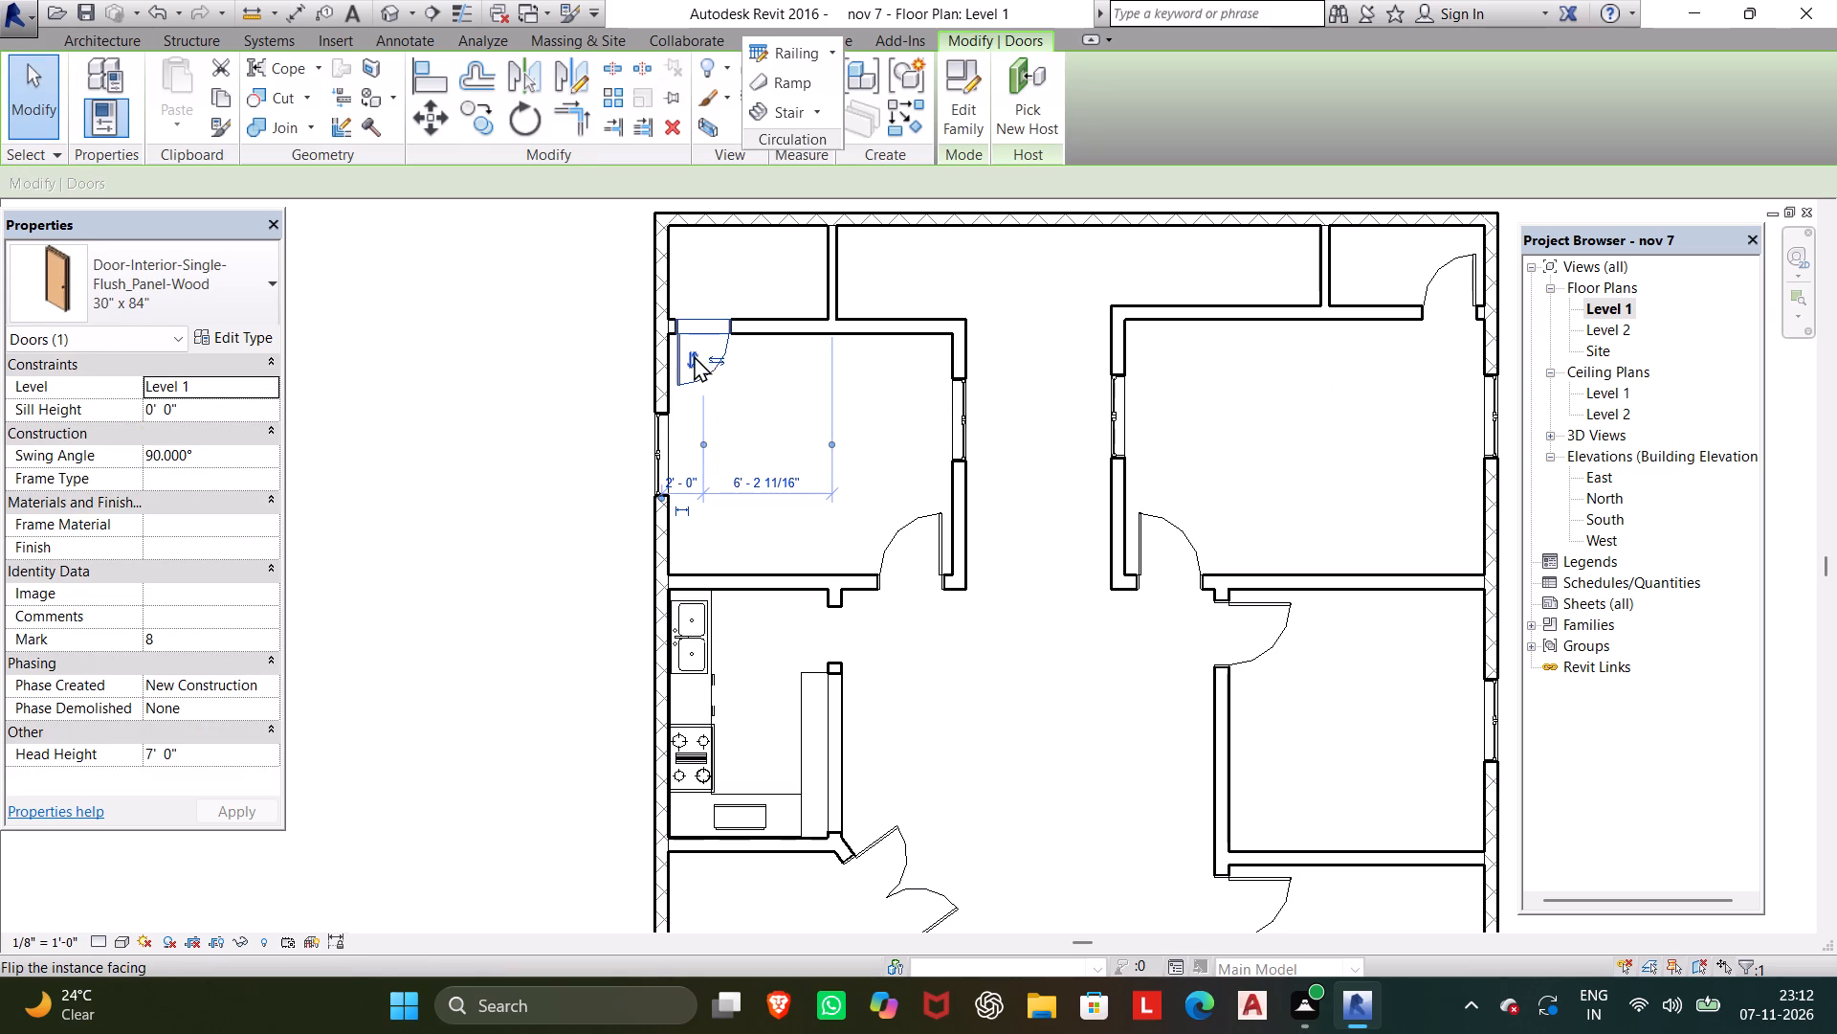
{"action": "left_click", "coordinate": [694, 355]}
{"action": "key", "text": "Escape"}
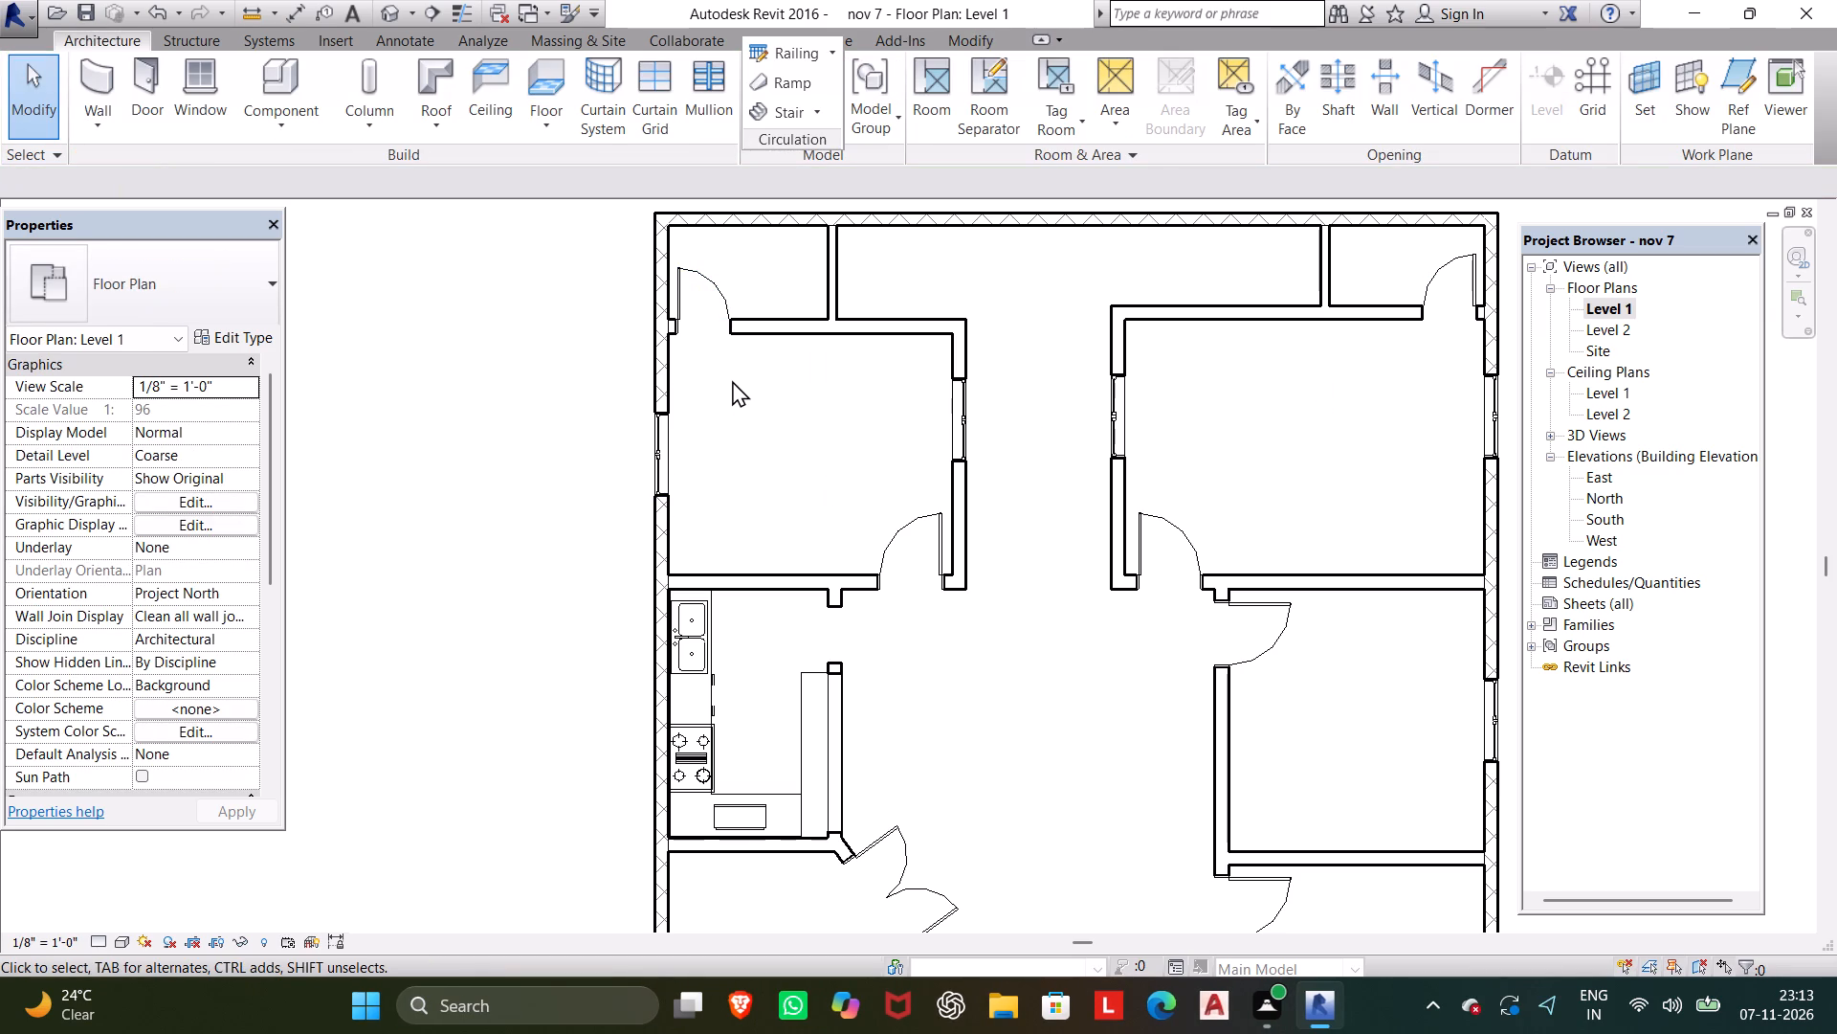
Delete the casement window in the partition above the small southeast corner room.
{"action": "scroll", "coordinate": [735, 396], "scroll_direction": "down", "scroll_amount": 2}
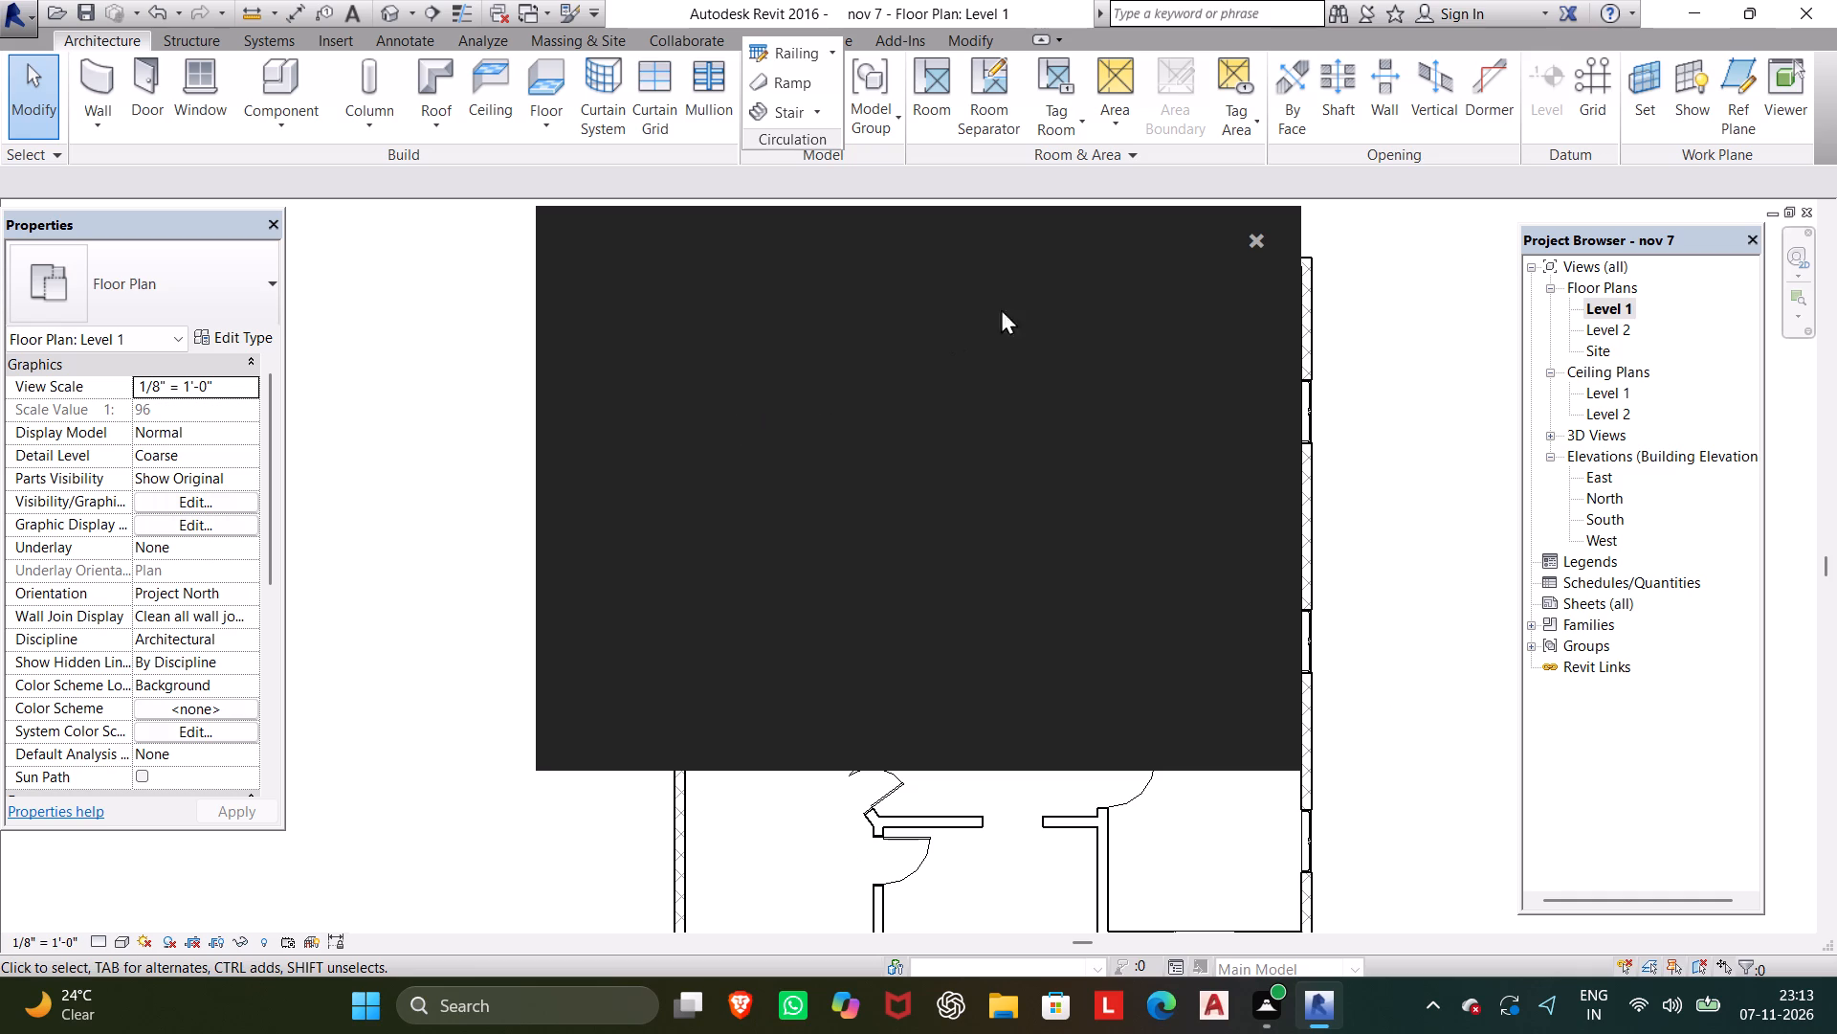
{"action": "left_click", "coordinate": [1252, 242]}
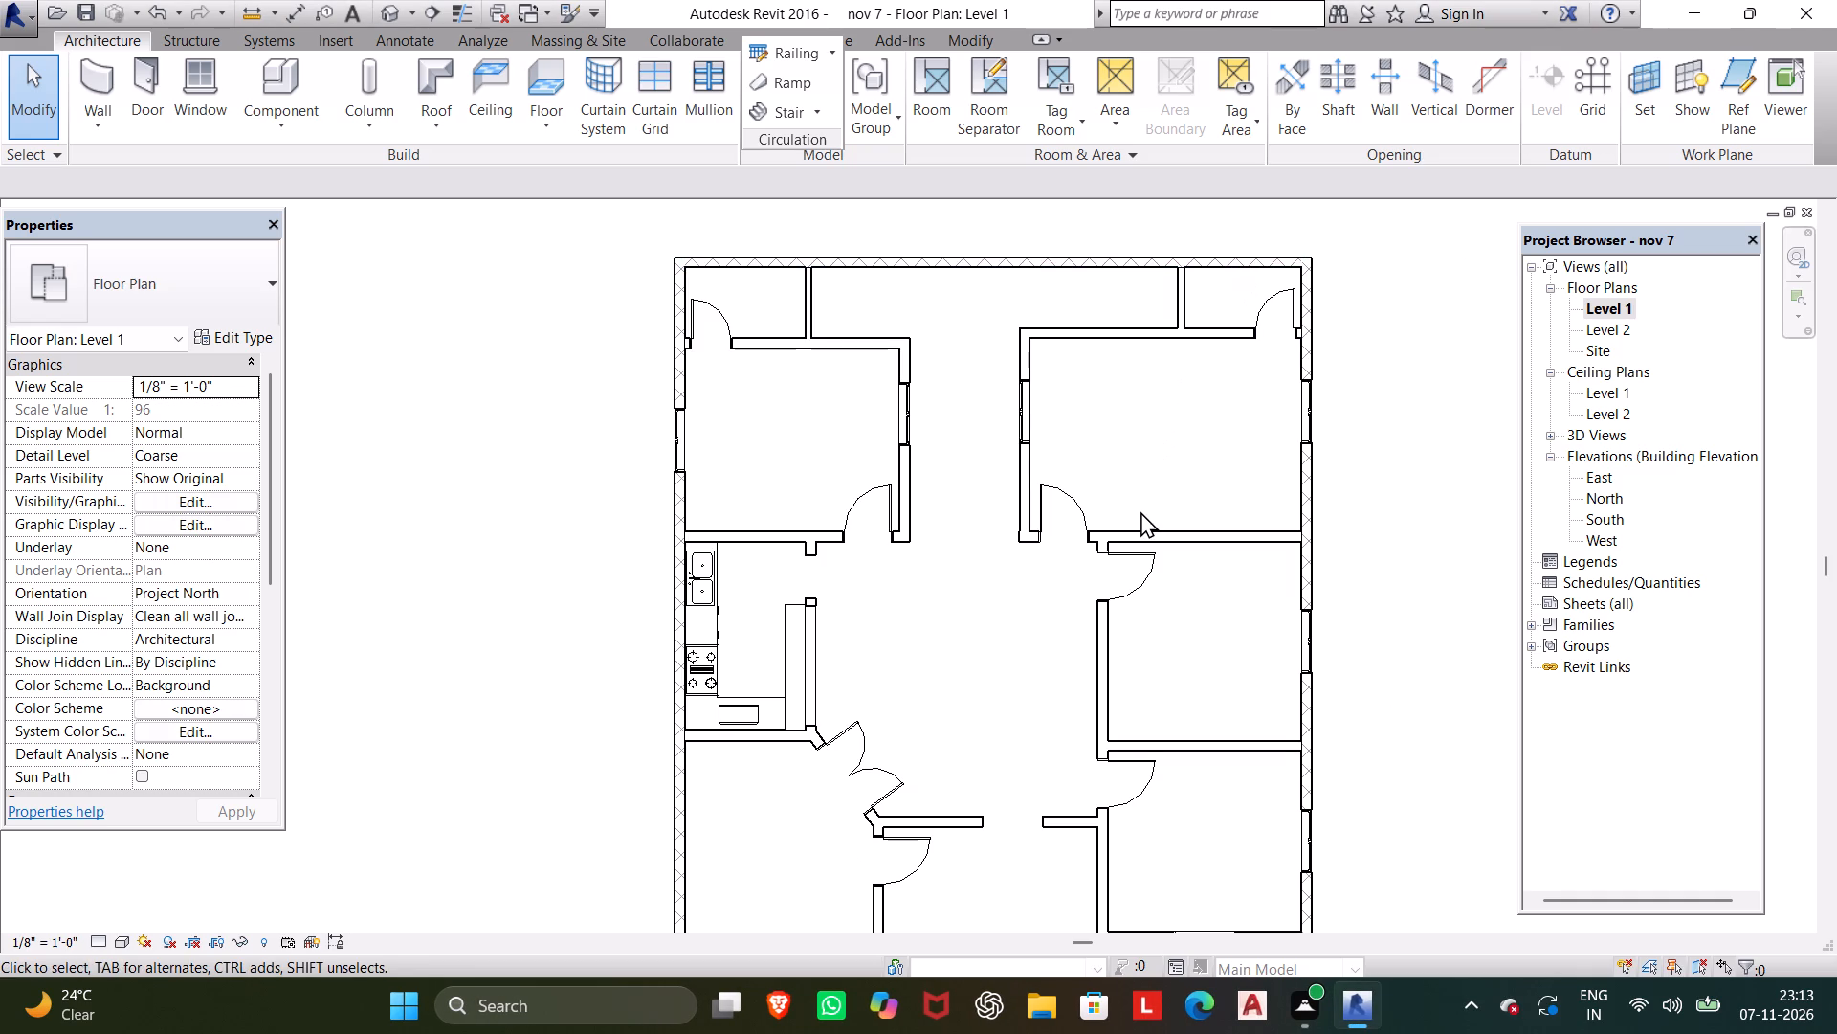
{"action": "scroll", "coordinate": [1140, 511], "scroll_direction": "down", "scroll_amount": 2}
{"action": "middle_click_drag", "start_coordinate": [1140, 511], "coordinate": [1101, 444]}
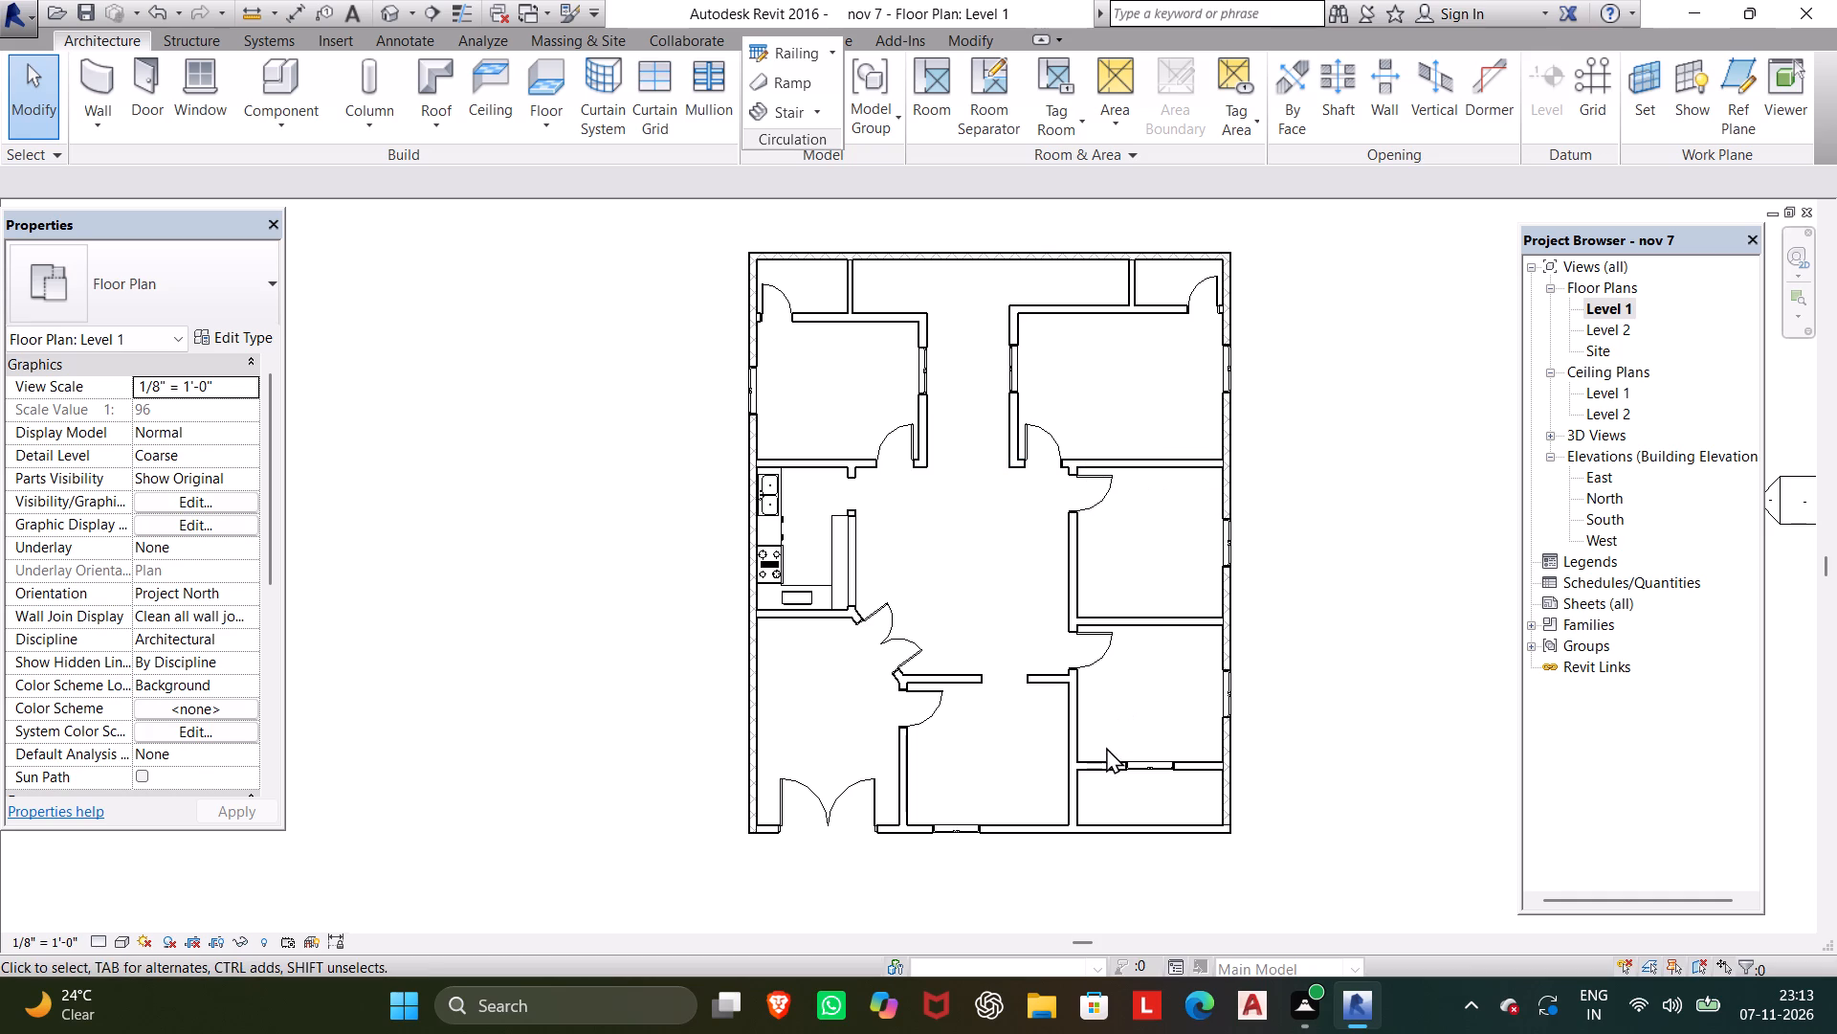
{"action": "scroll", "coordinate": [1180, 779], "scroll_direction": "up", "scroll_amount": 5}
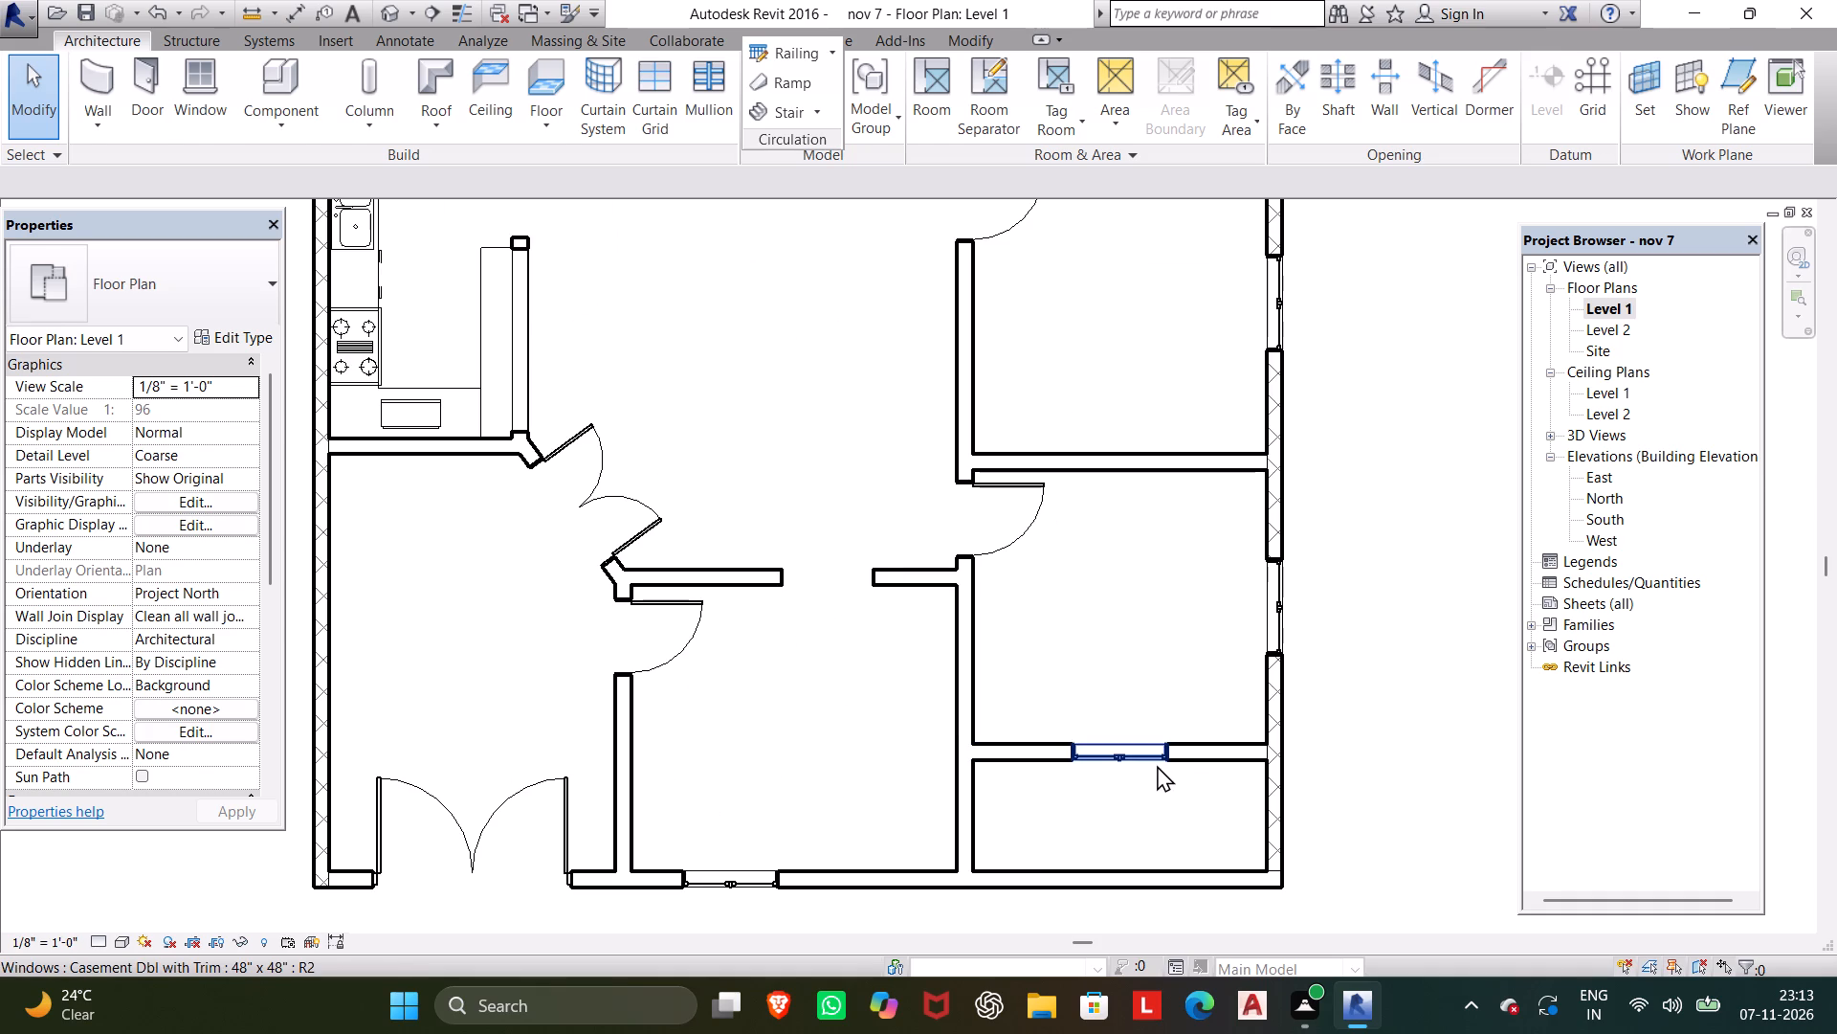
{"action": "left_click", "coordinate": [1157, 765]}
{"action": "key", "text": "Delete"}
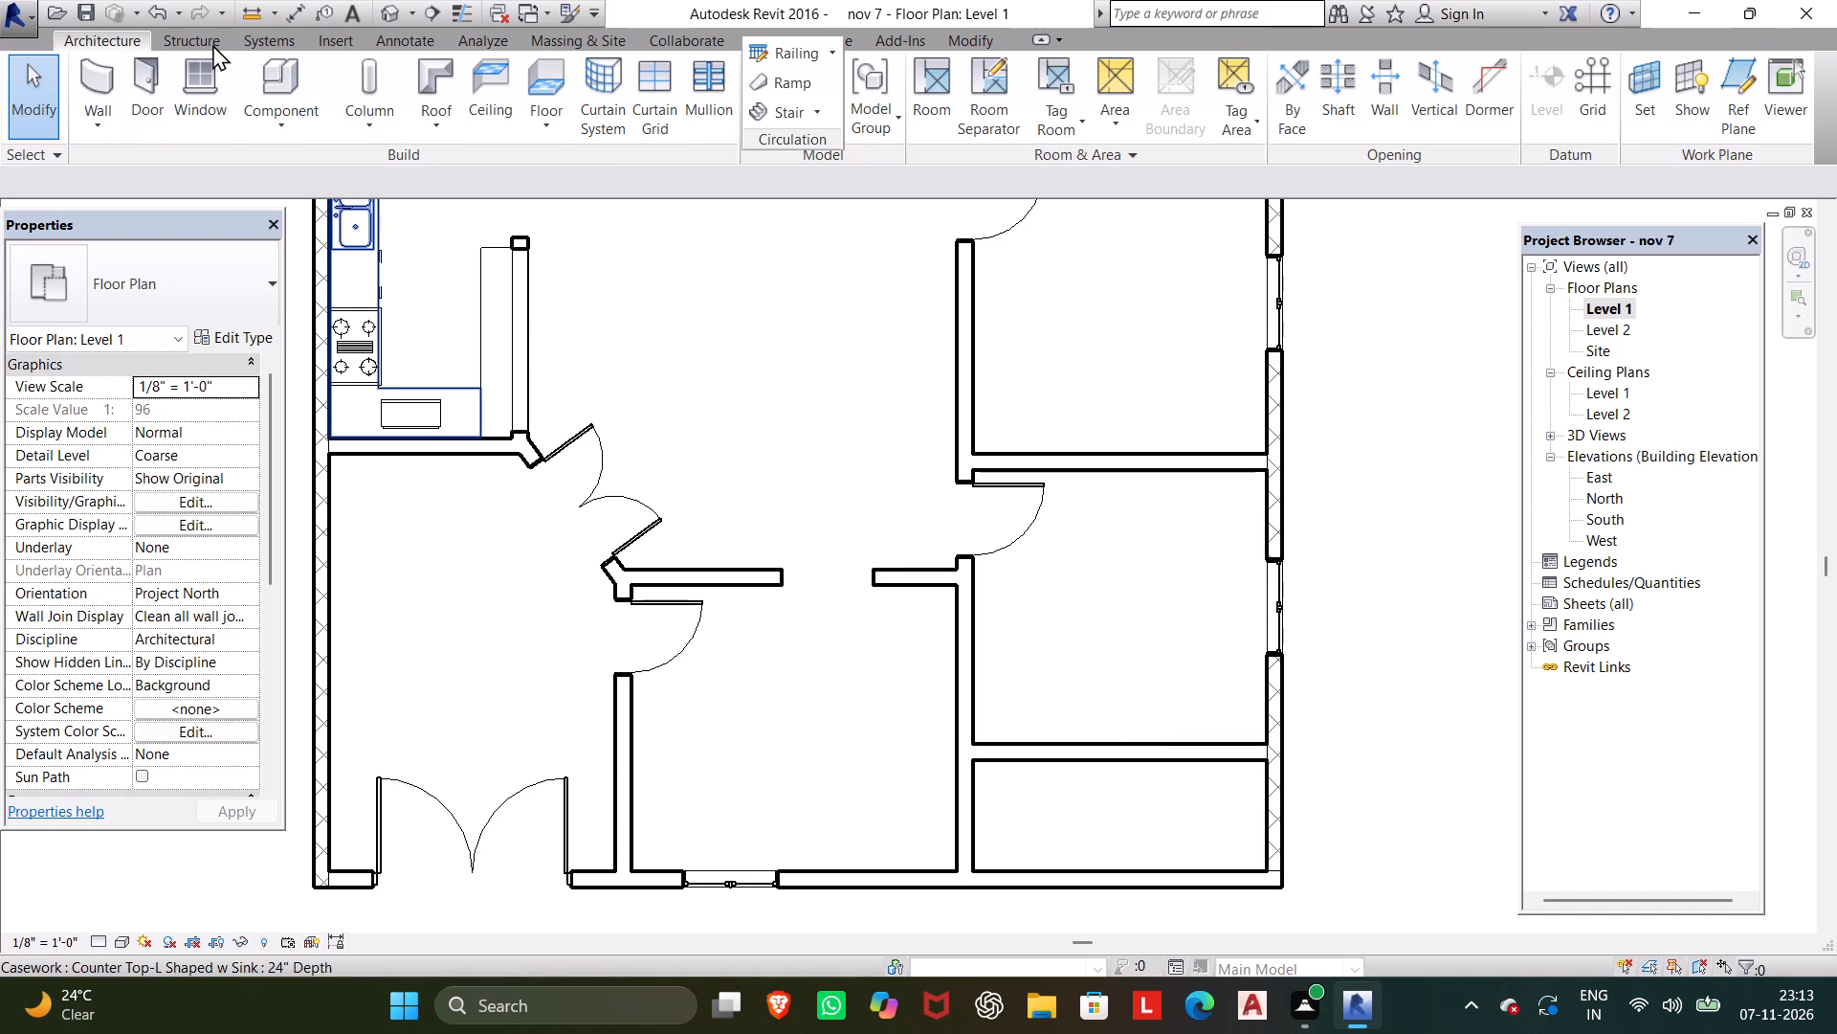
Draw a 10'-0" high Storefront curtain wall across the small southeast room, from the north partition's midpoint to the south wall.
{"action": "left_click", "coordinate": [90, 62]}
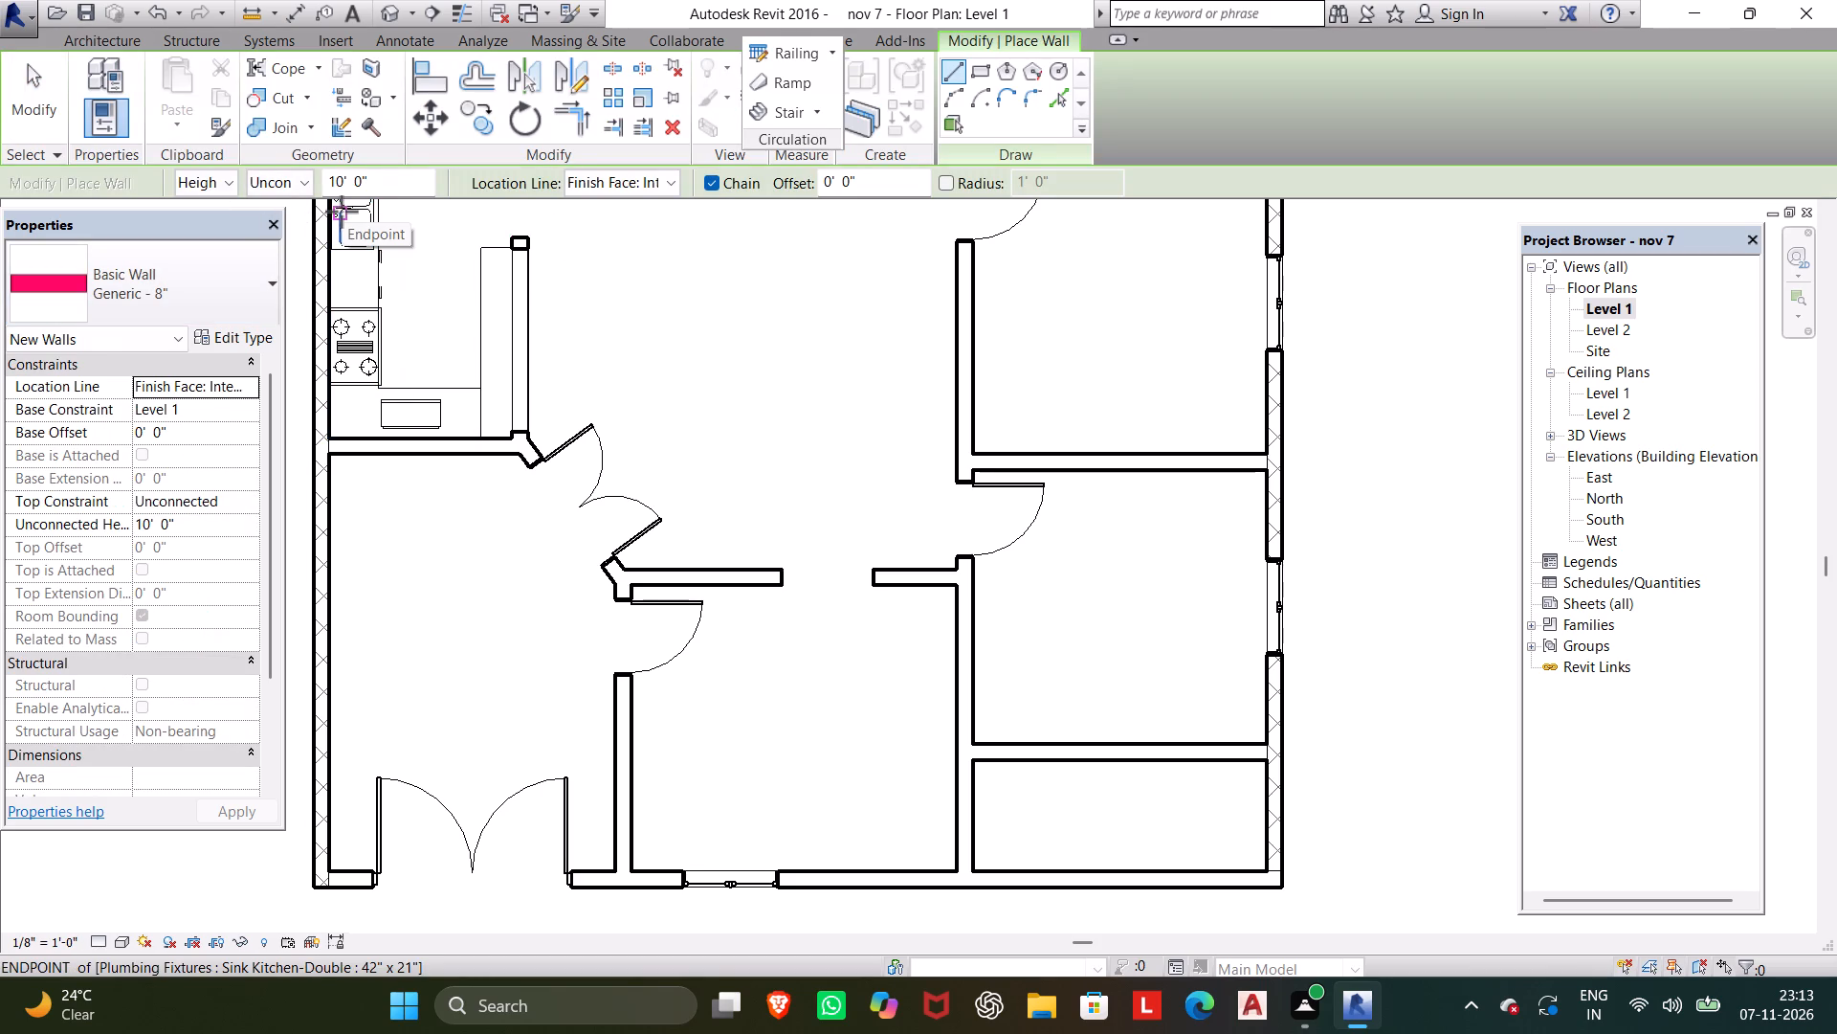
{"action": "left_click", "coordinate": [219, 281]}
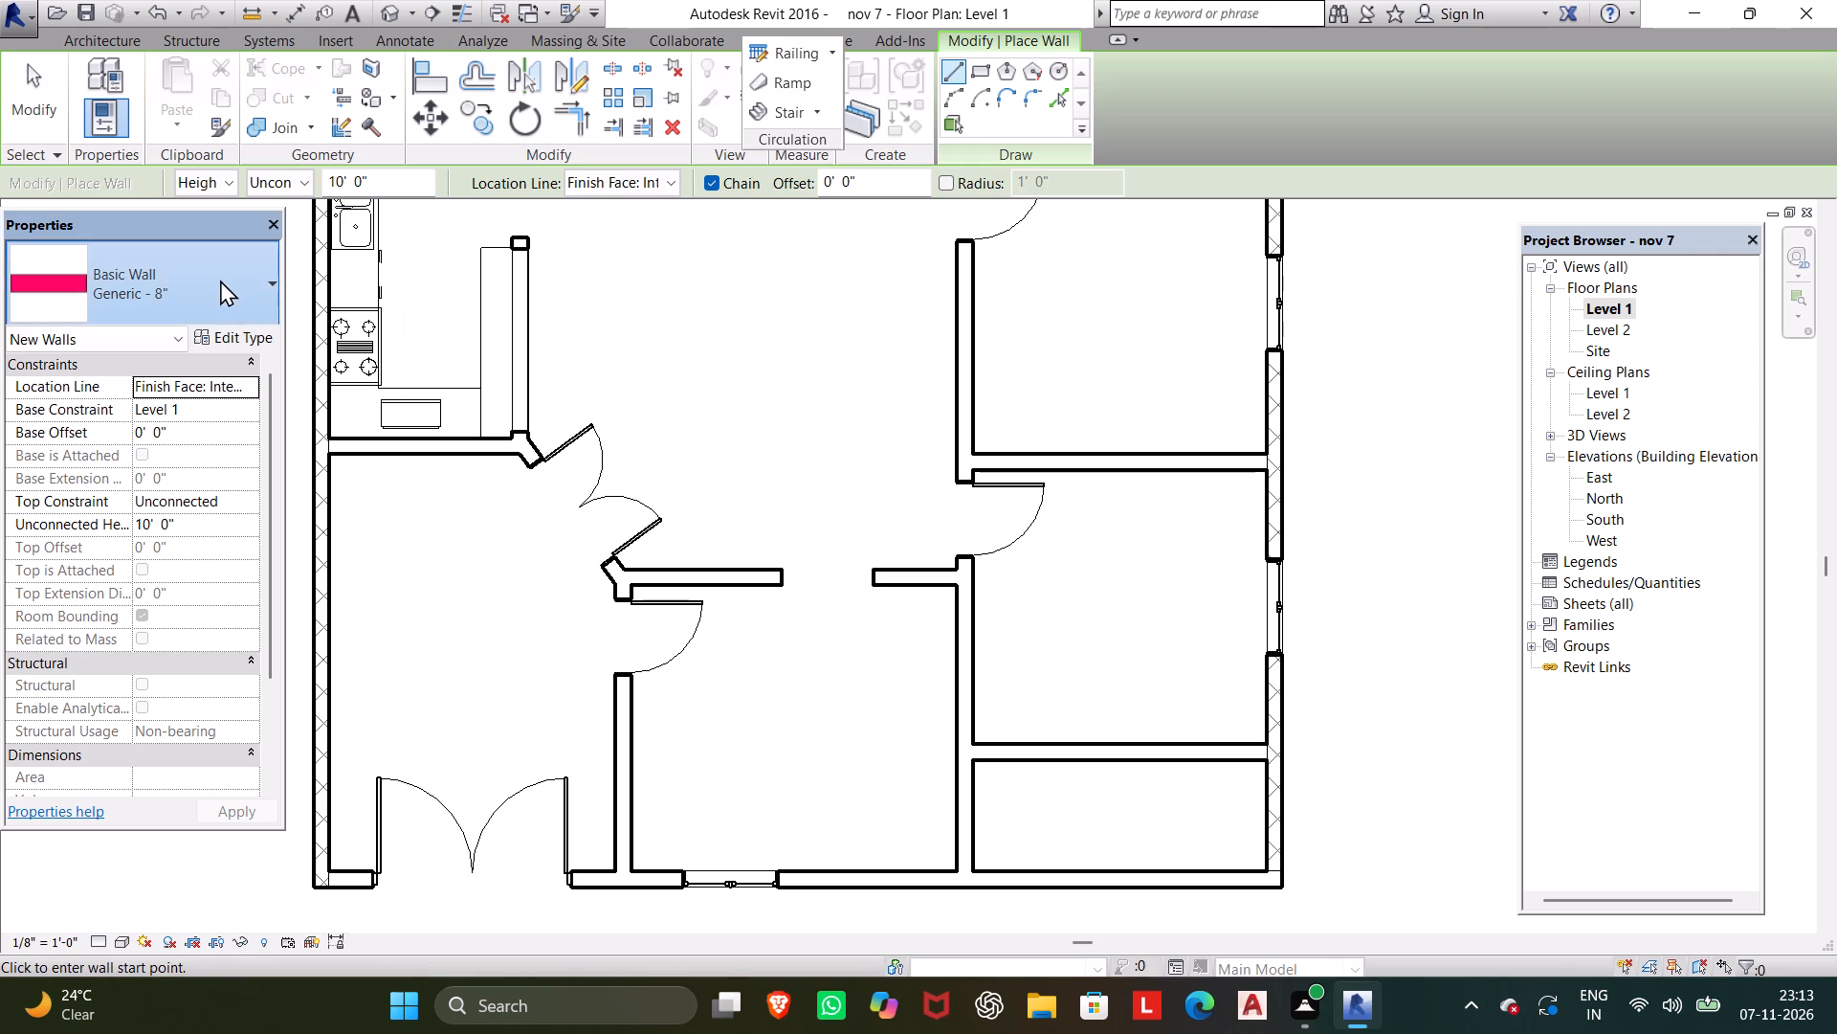
{"action": "scroll", "coordinate": [24, 669], "scroll_direction": "down", "scroll_amount": 17}
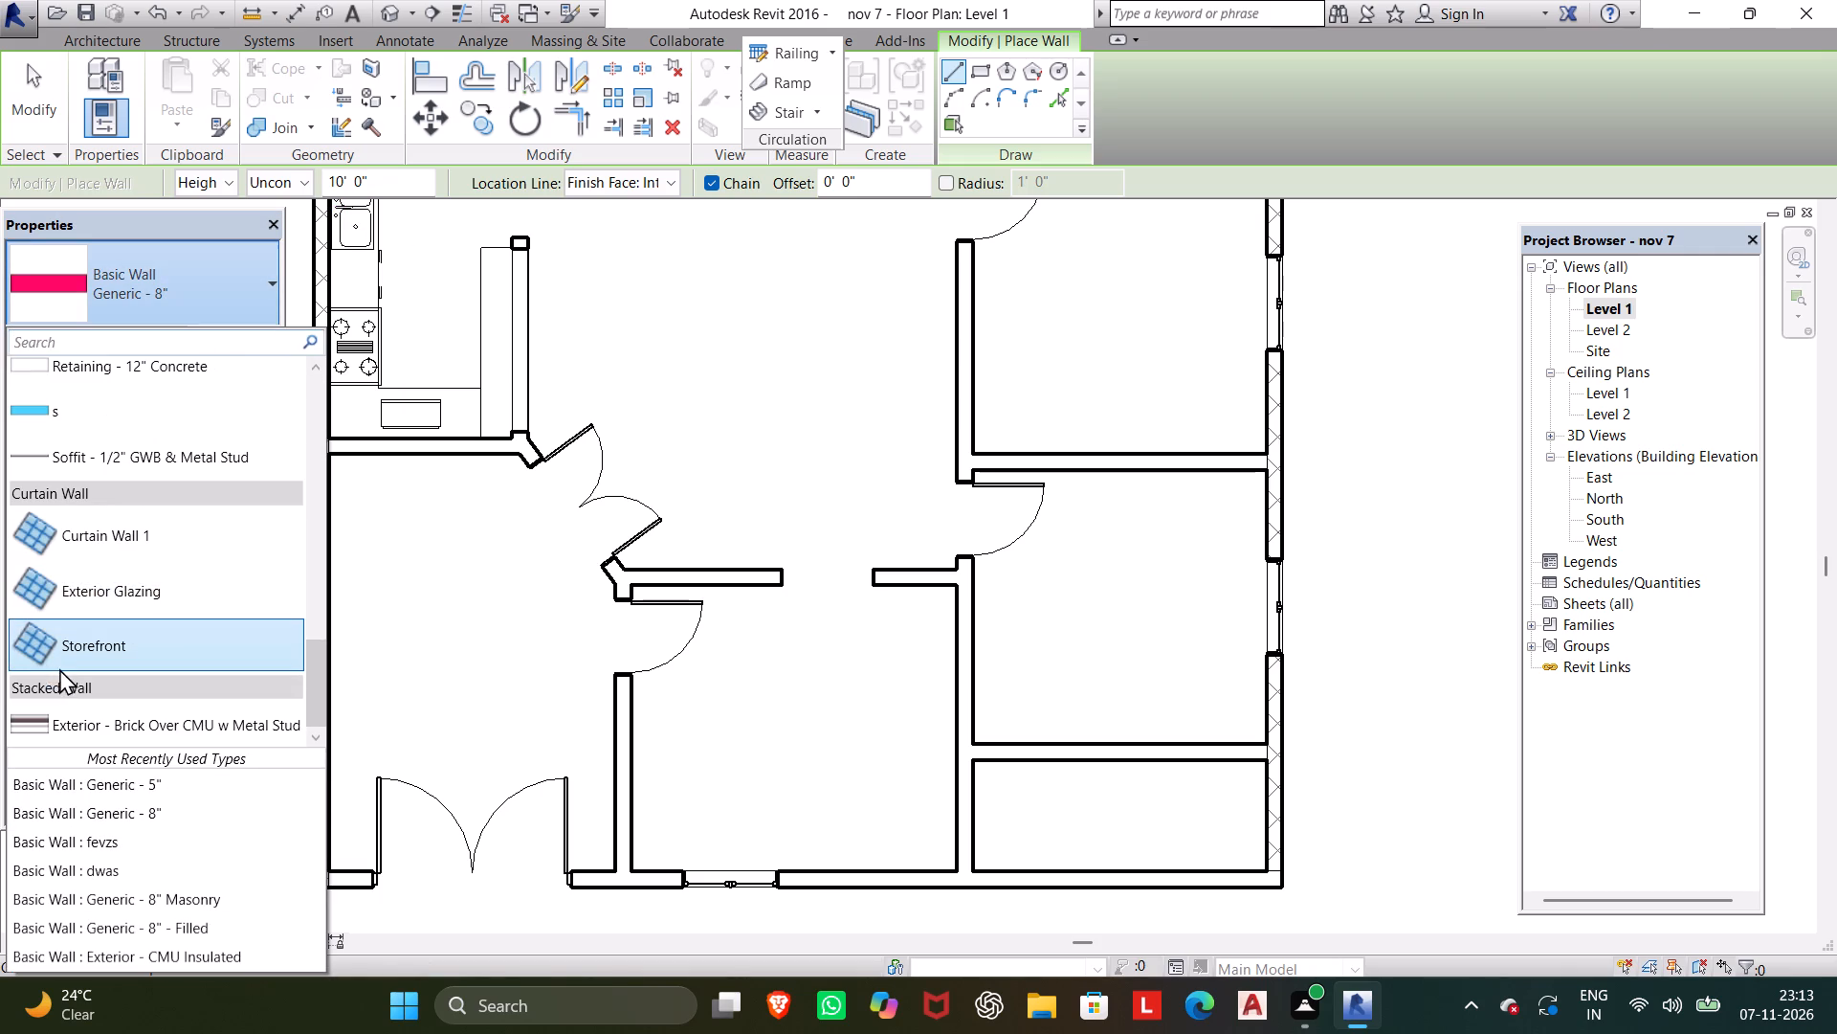
{"action": "left_click", "coordinate": [99, 635]}
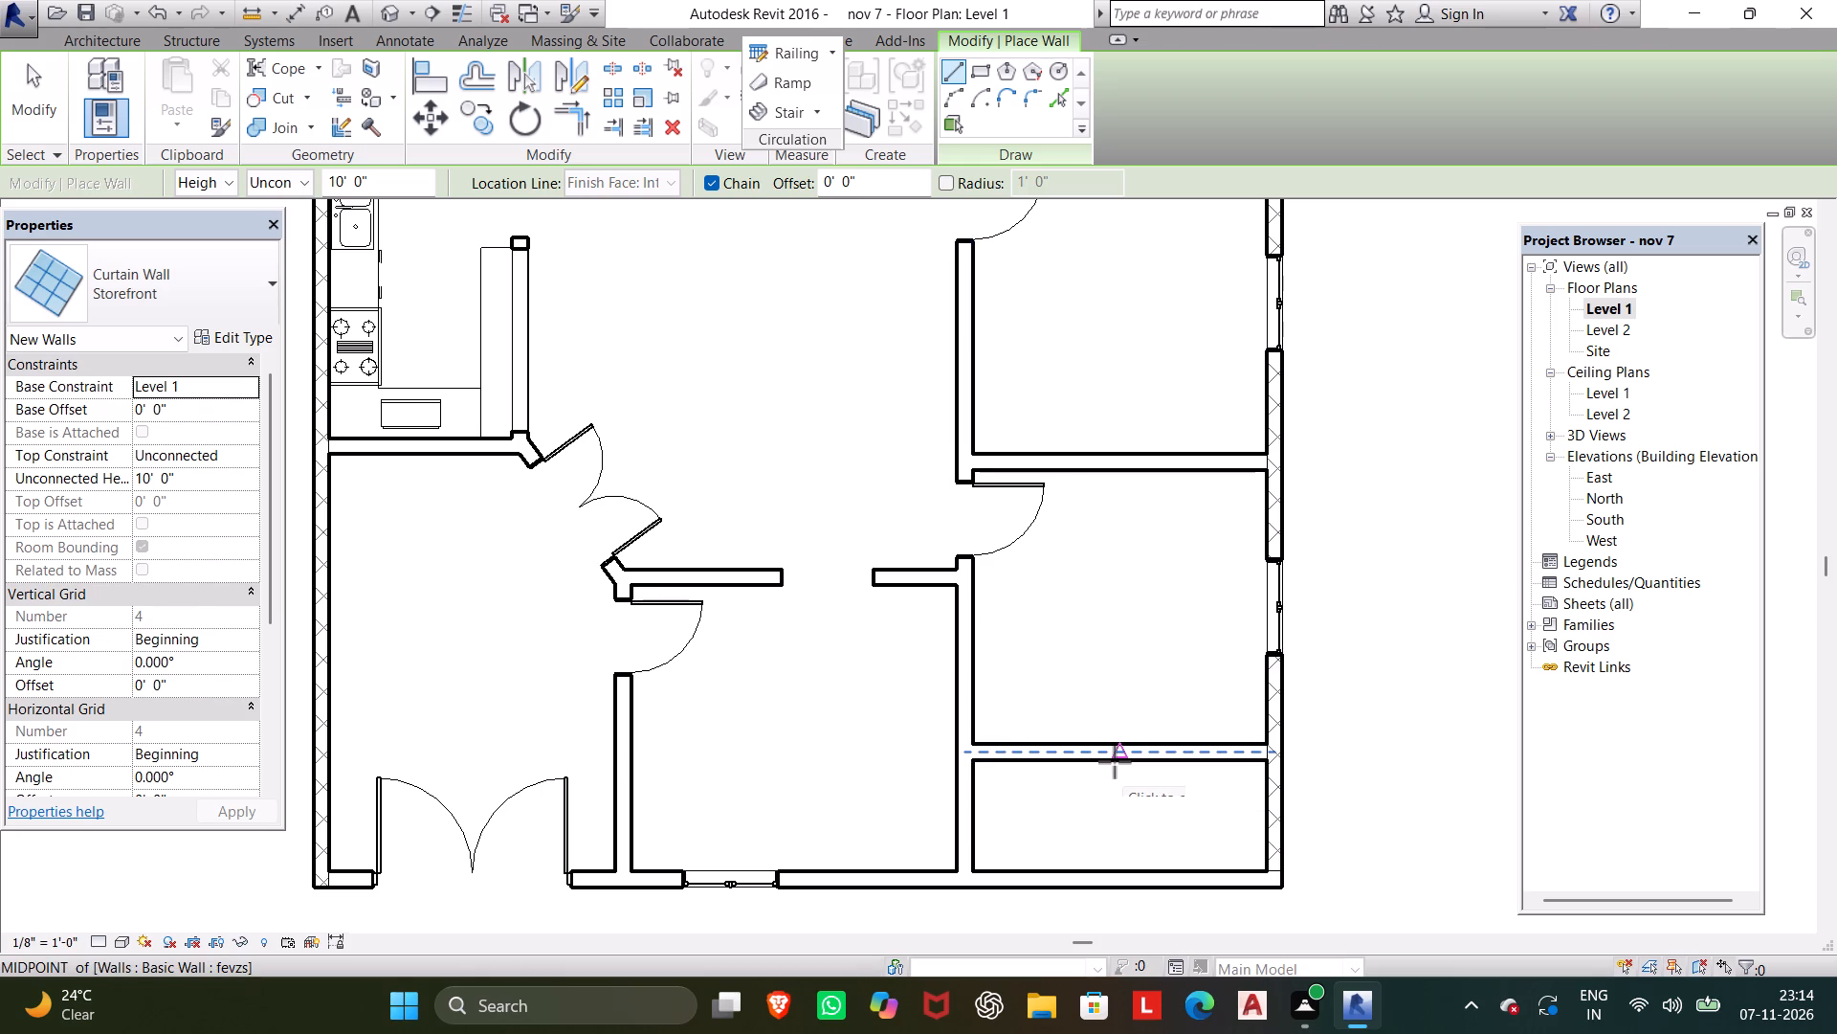
{"action": "left_click", "coordinate": [1118, 759]}
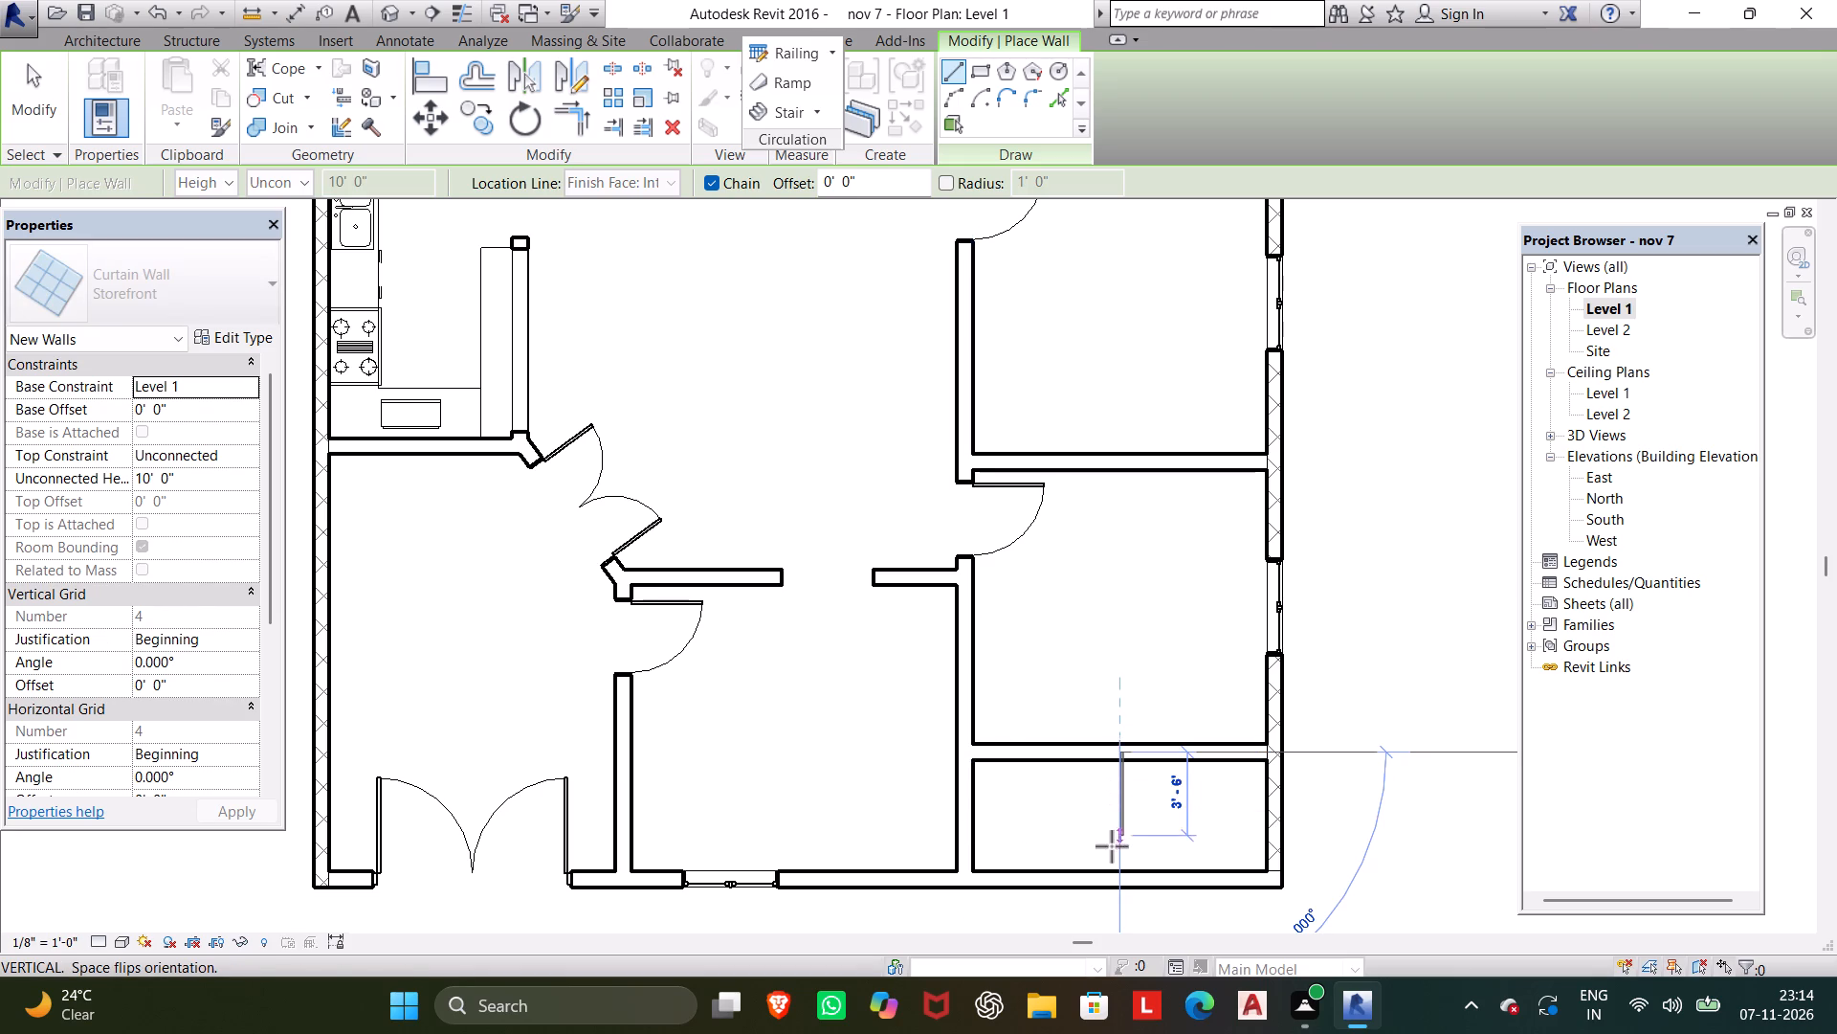
{"action": "left_click", "coordinate": [1119, 872]}
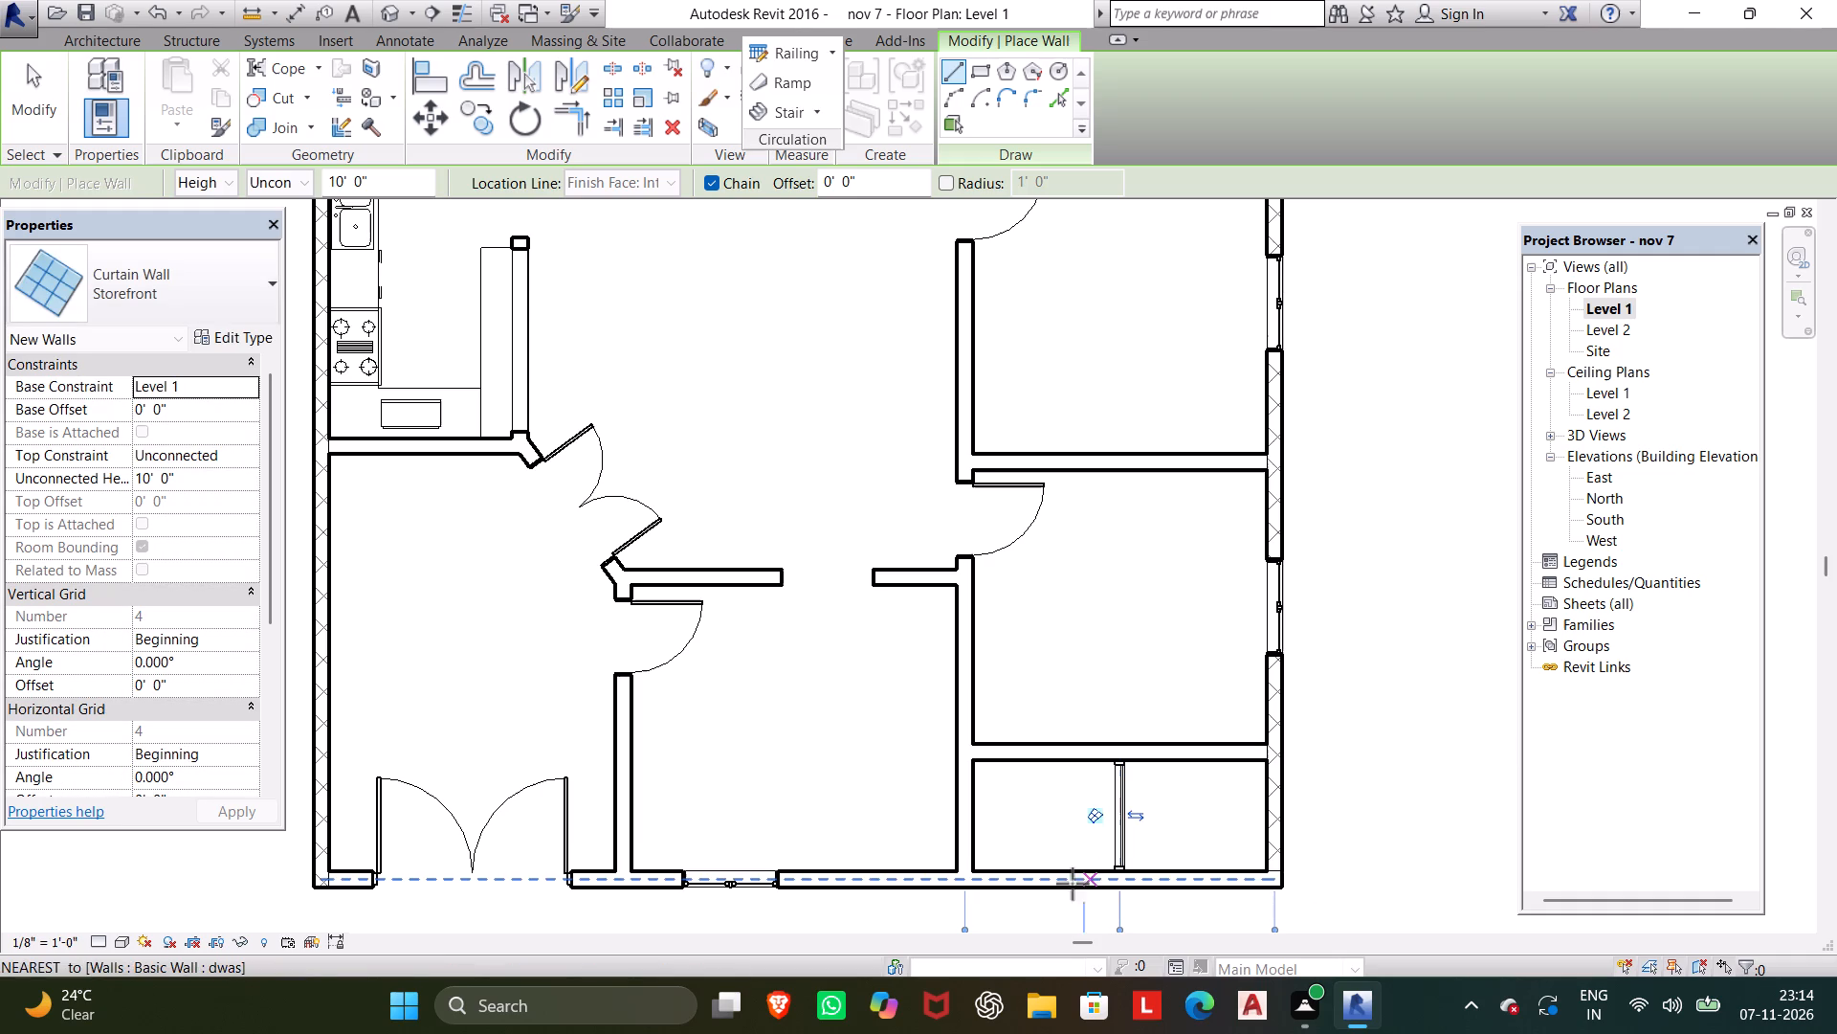
{"action": "key", "text": "Escape"}
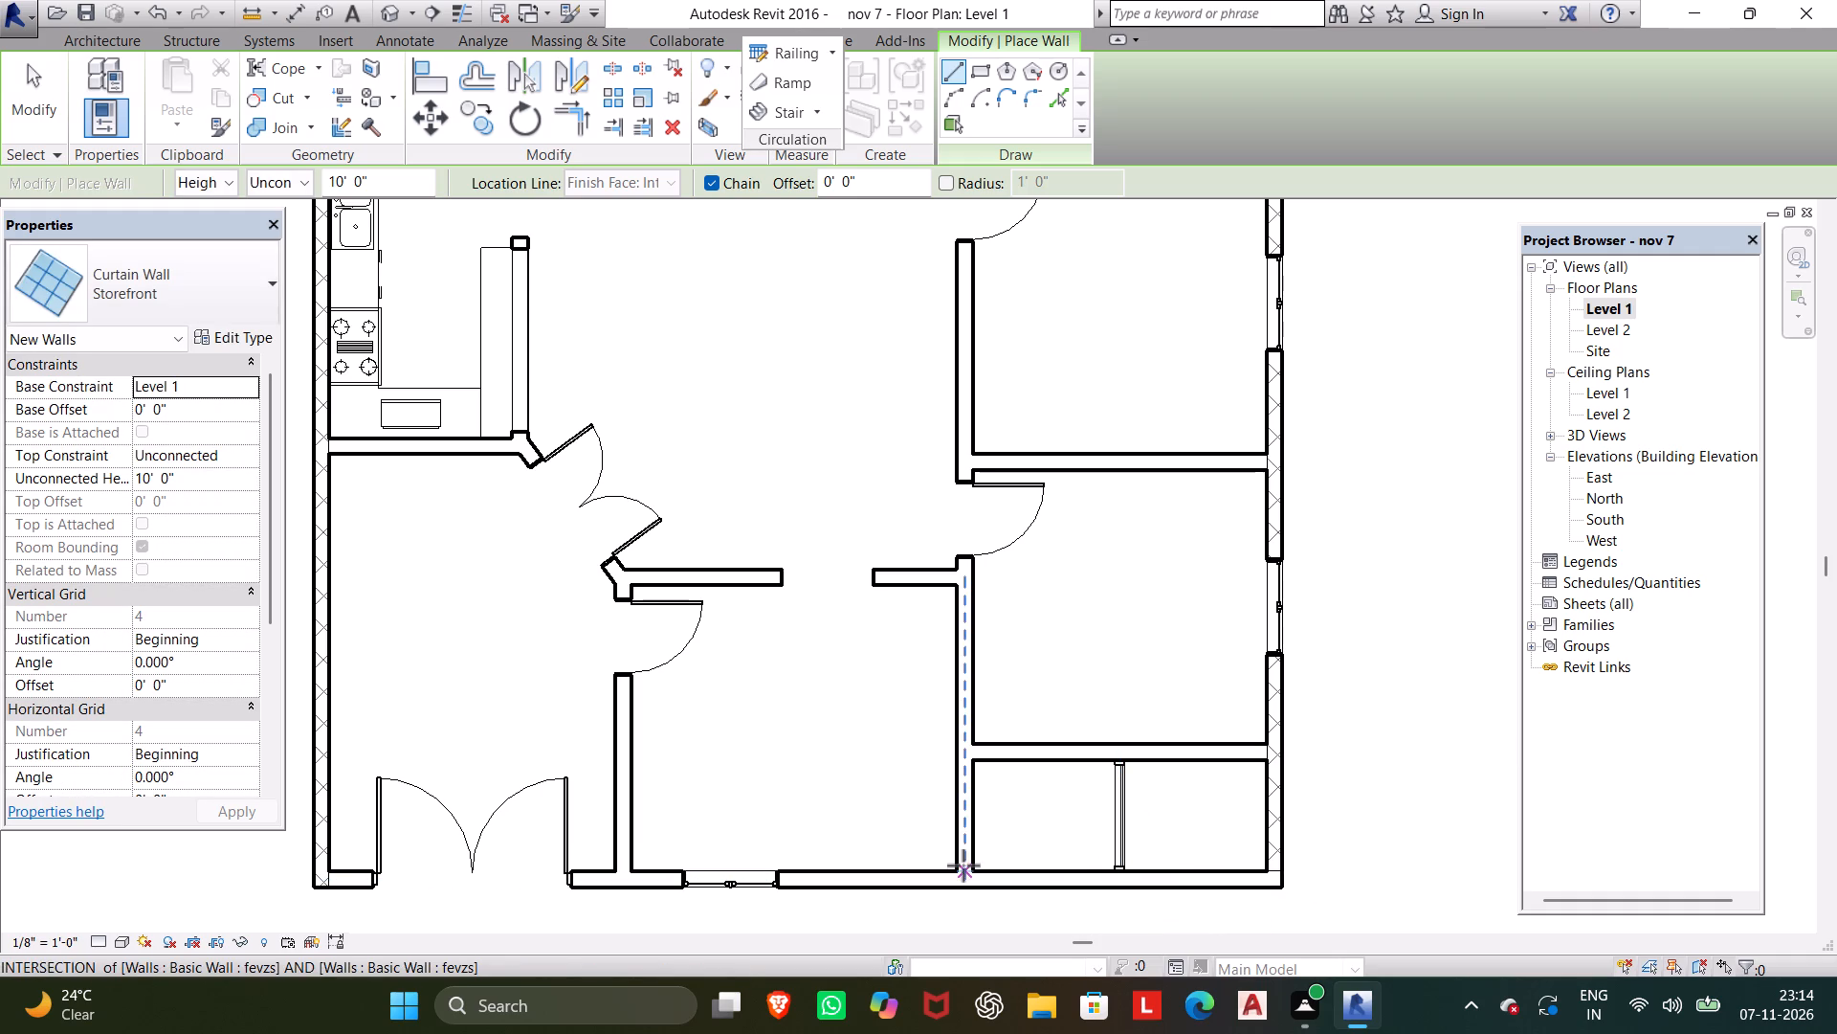
Examine the Storefront curtain wall in the small southeast room and the surrounding rooms in 3D.
{"action": "scroll", "coordinate": [976, 860], "scroll_direction": "down", "scroll_amount": 1}
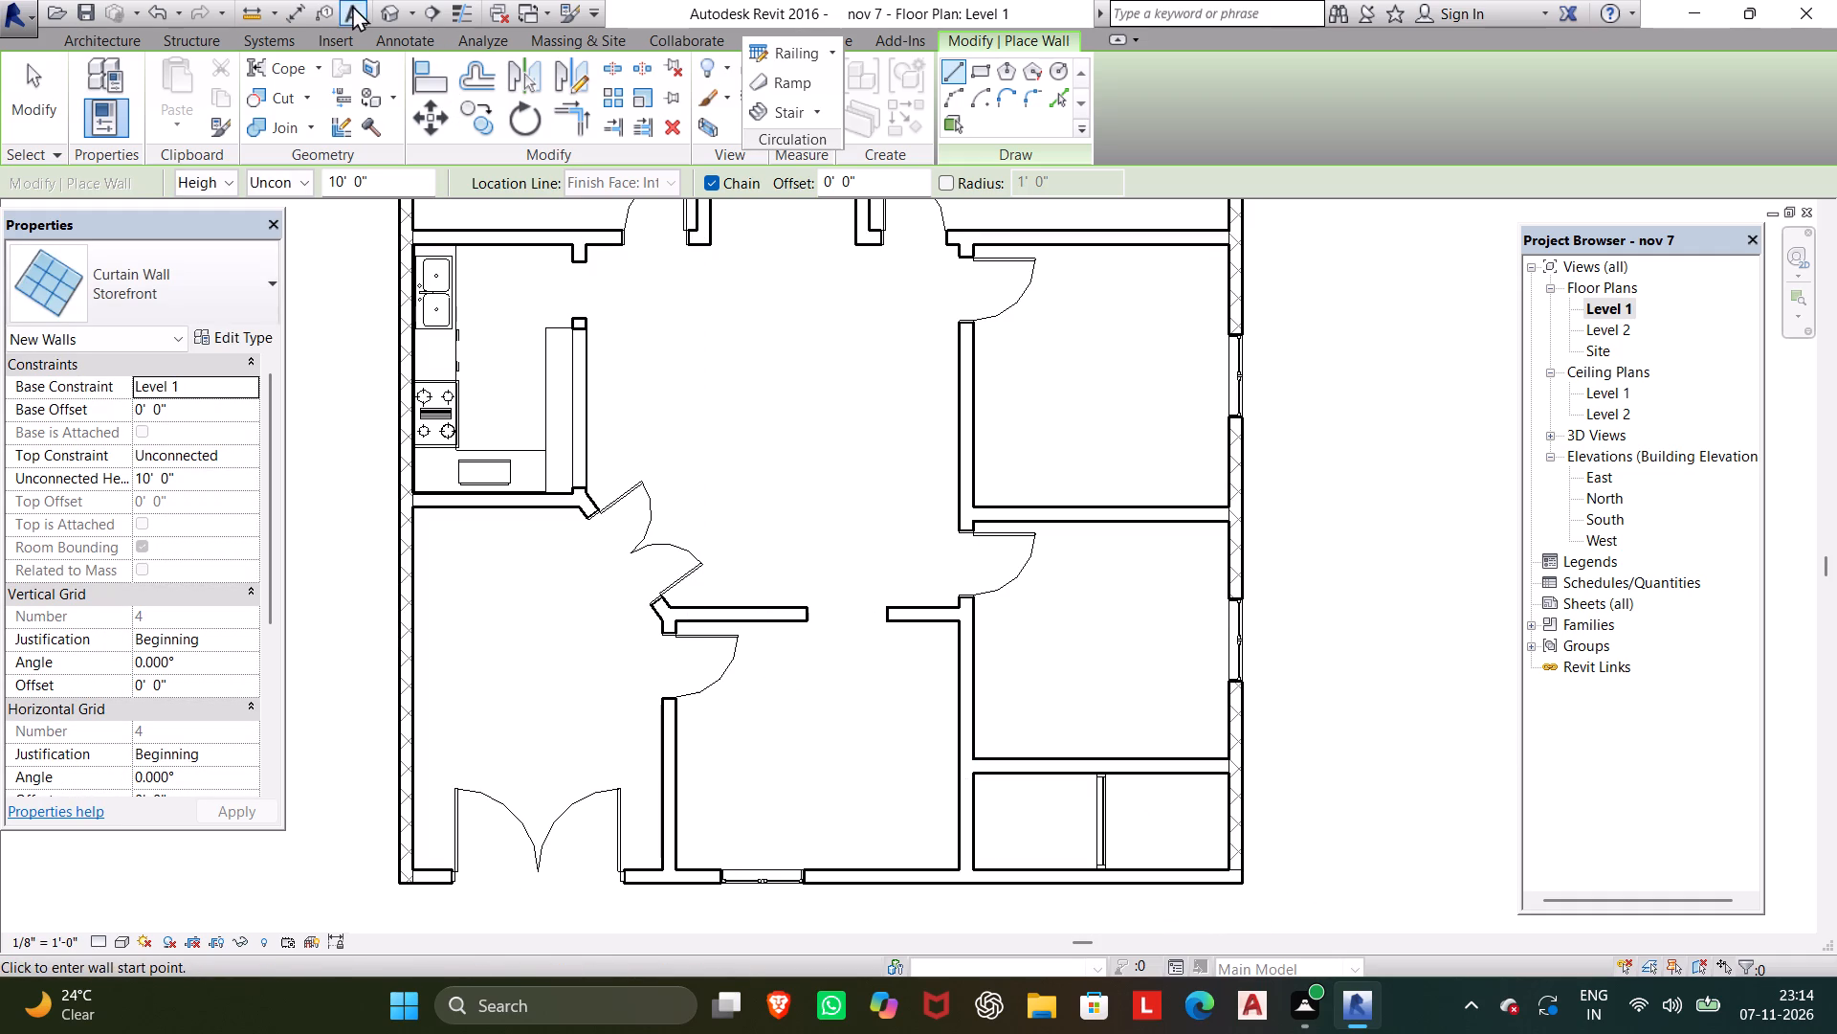
{"action": "left_click", "coordinate": [384, 18]}
{"action": "middle_click_drag", "start_coordinate": [877, 592], "coordinate": [392, 856]}
{"action": "scroll", "coordinate": [877, 592], "scroll_direction": "down", "scroll_amount": 1}
{"action": "scroll", "coordinate": [1133, 741], "scroll_direction": "down", "scroll_amount": 1}
{"action": "middle_click_drag", "start_coordinate": [1133, 741], "coordinate": [1020, 1028]}
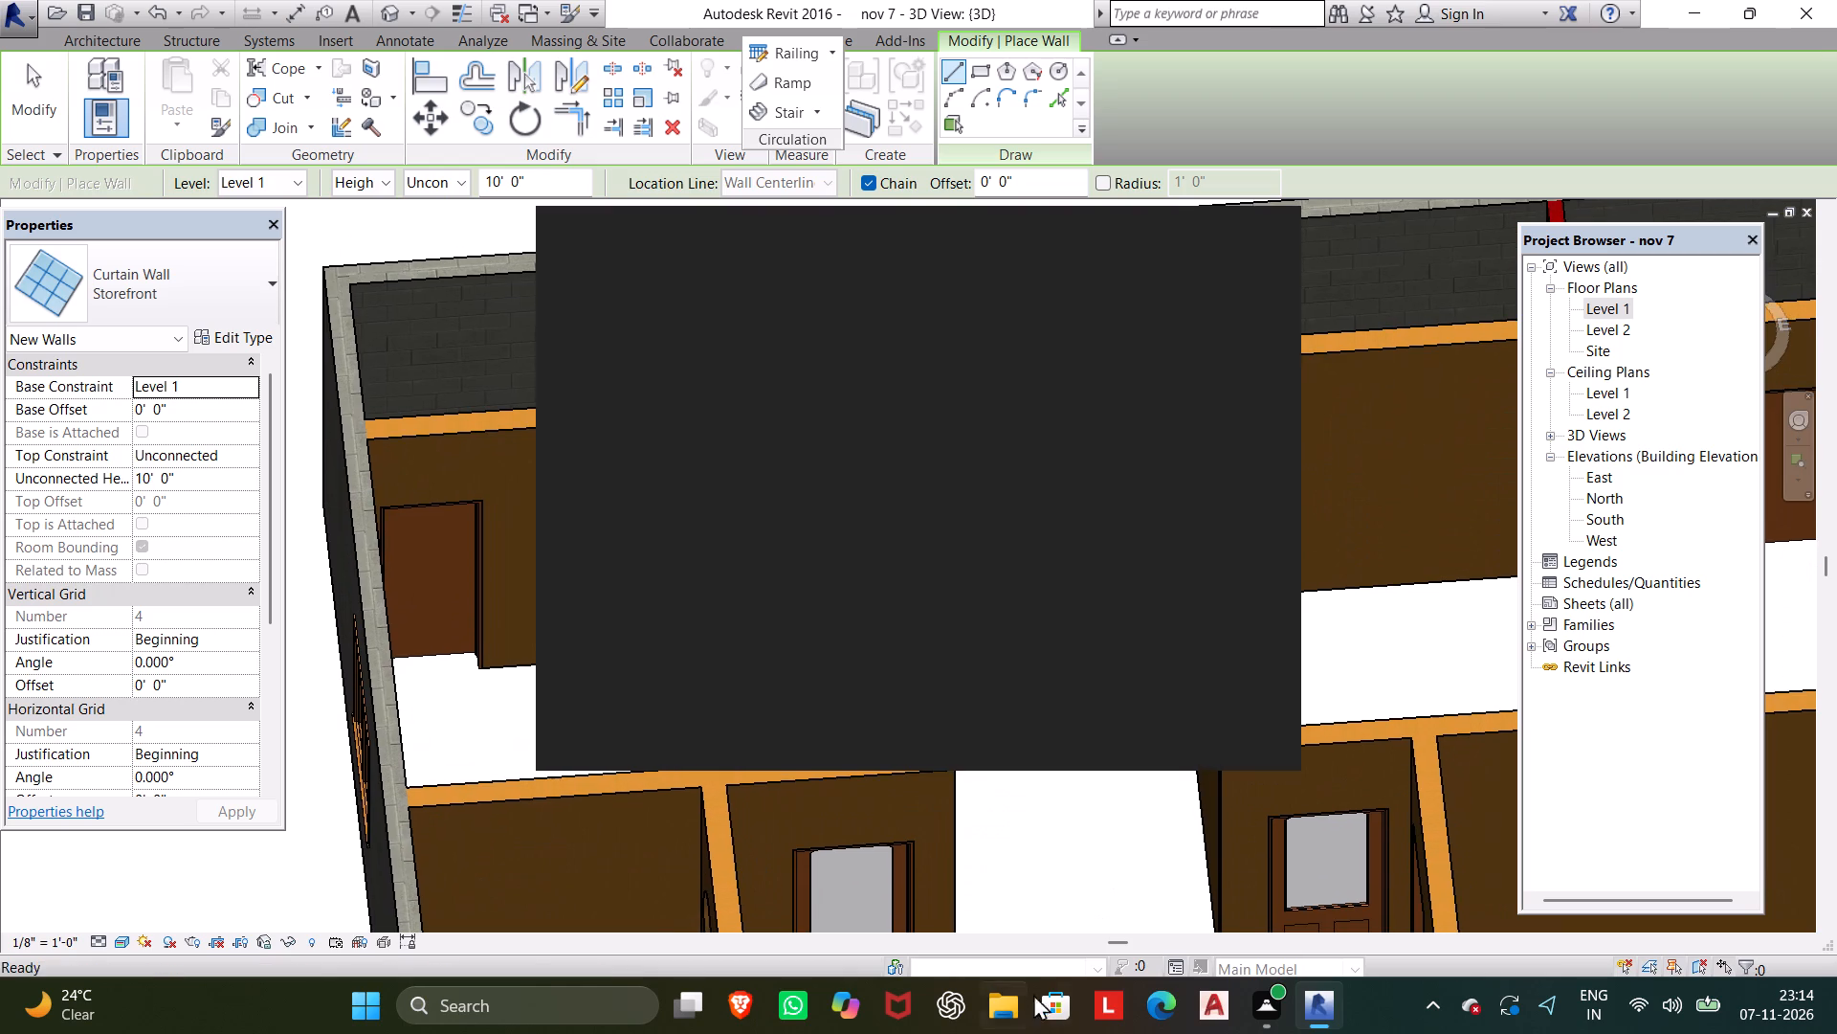
{"action": "middle_click_drag", "start_coordinate": [1011, 863], "coordinate": [946, 946]}
{"action": "scroll", "coordinate": [986, 894], "scroll_direction": "down", "scroll_amount": 1}
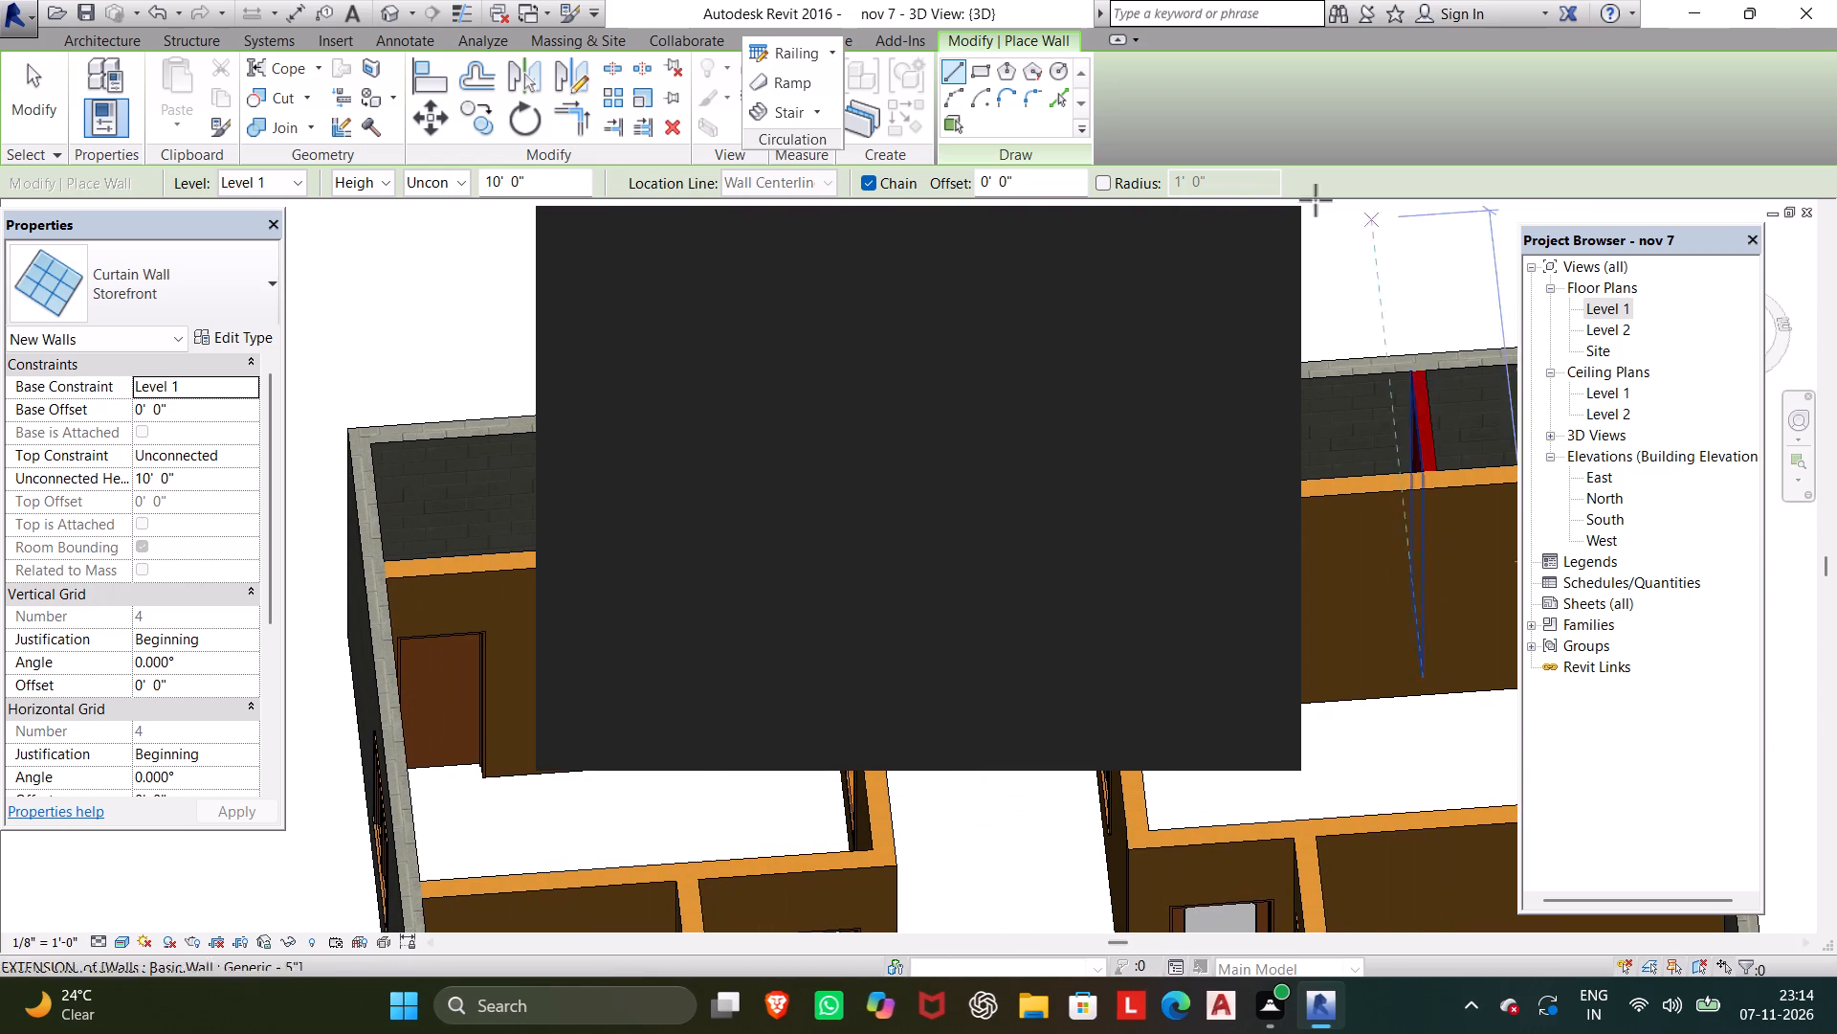
{"action": "left_click", "coordinate": [1256, 234]}
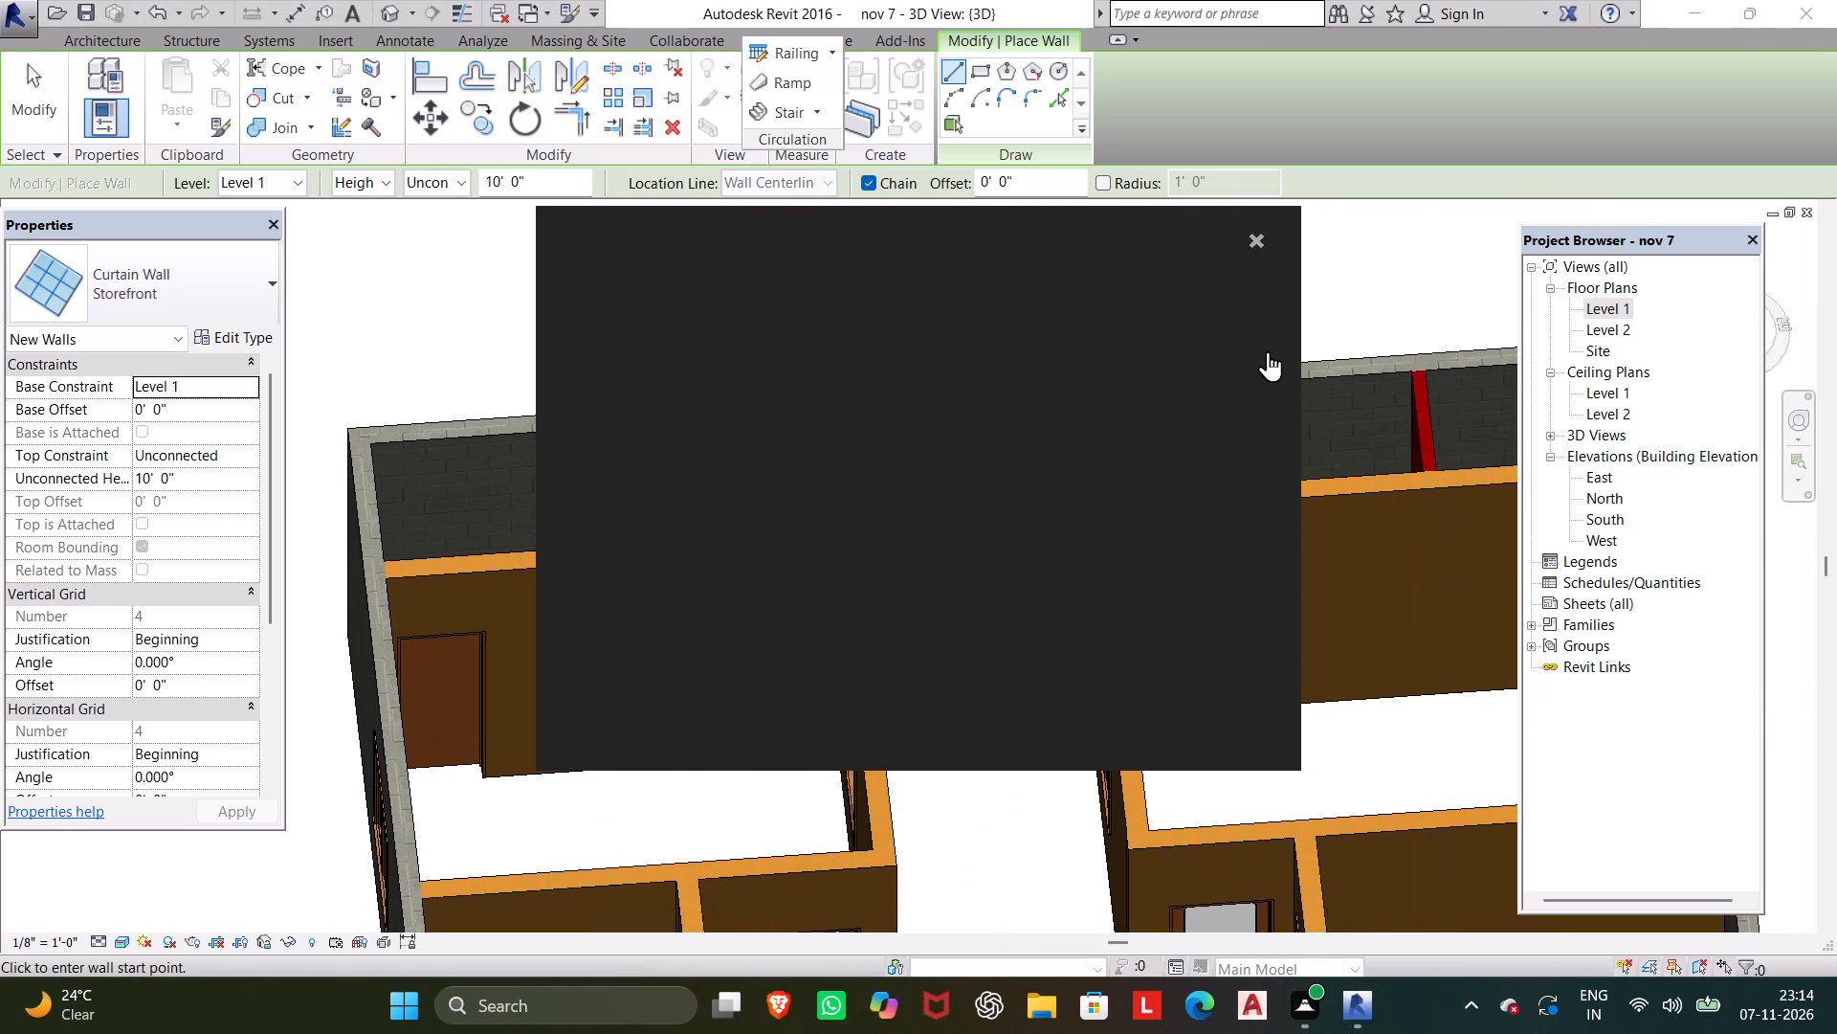
{"action": "scroll", "coordinate": [1261, 368], "scroll_direction": "down", "scroll_amount": 5}
{"action": "middle_click_drag", "start_coordinate": [1244, 433], "coordinate": [1026, 192]}
{"action": "middle_click_drag", "start_coordinate": [1136, 509], "coordinate": [1103, 357]}
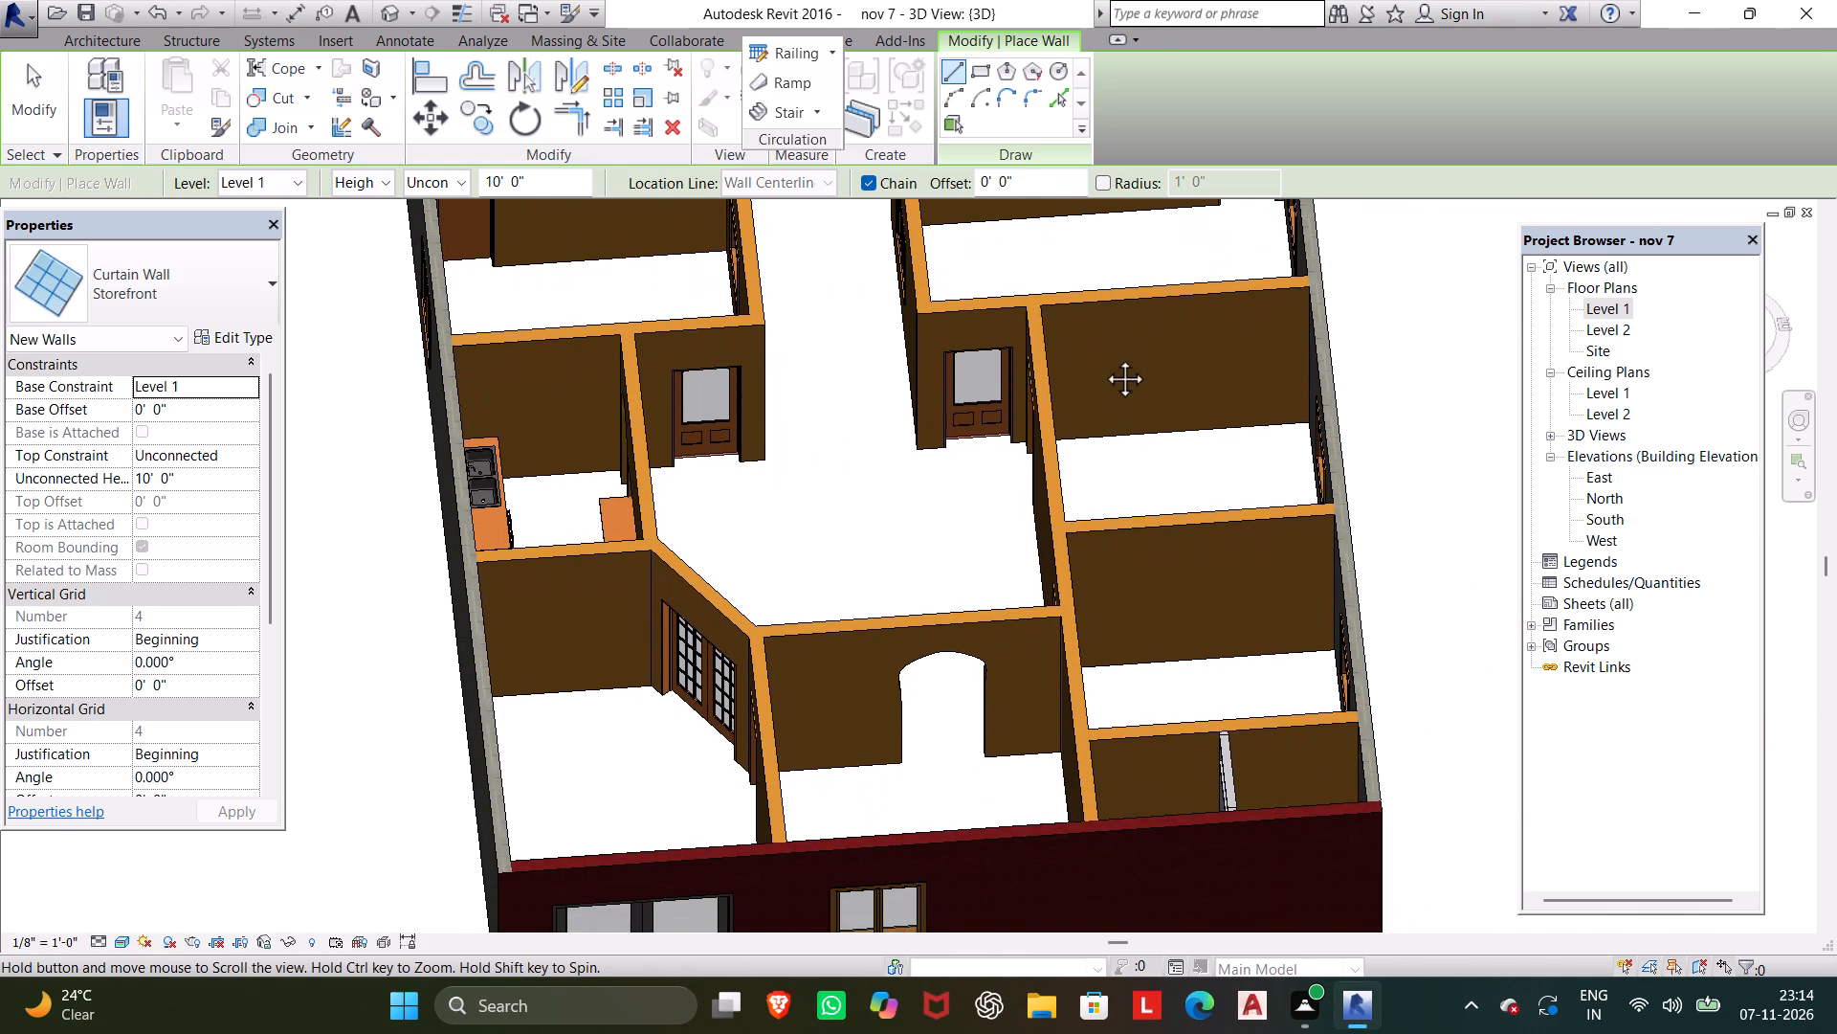
{"action": "middle_click_drag", "start_coordinate": [1103, 357], "coordinate": [909, 364]}
{"action": "middle_click_drag", "start_coordinate": [858, 431], "coordinate": [1192, 72]}
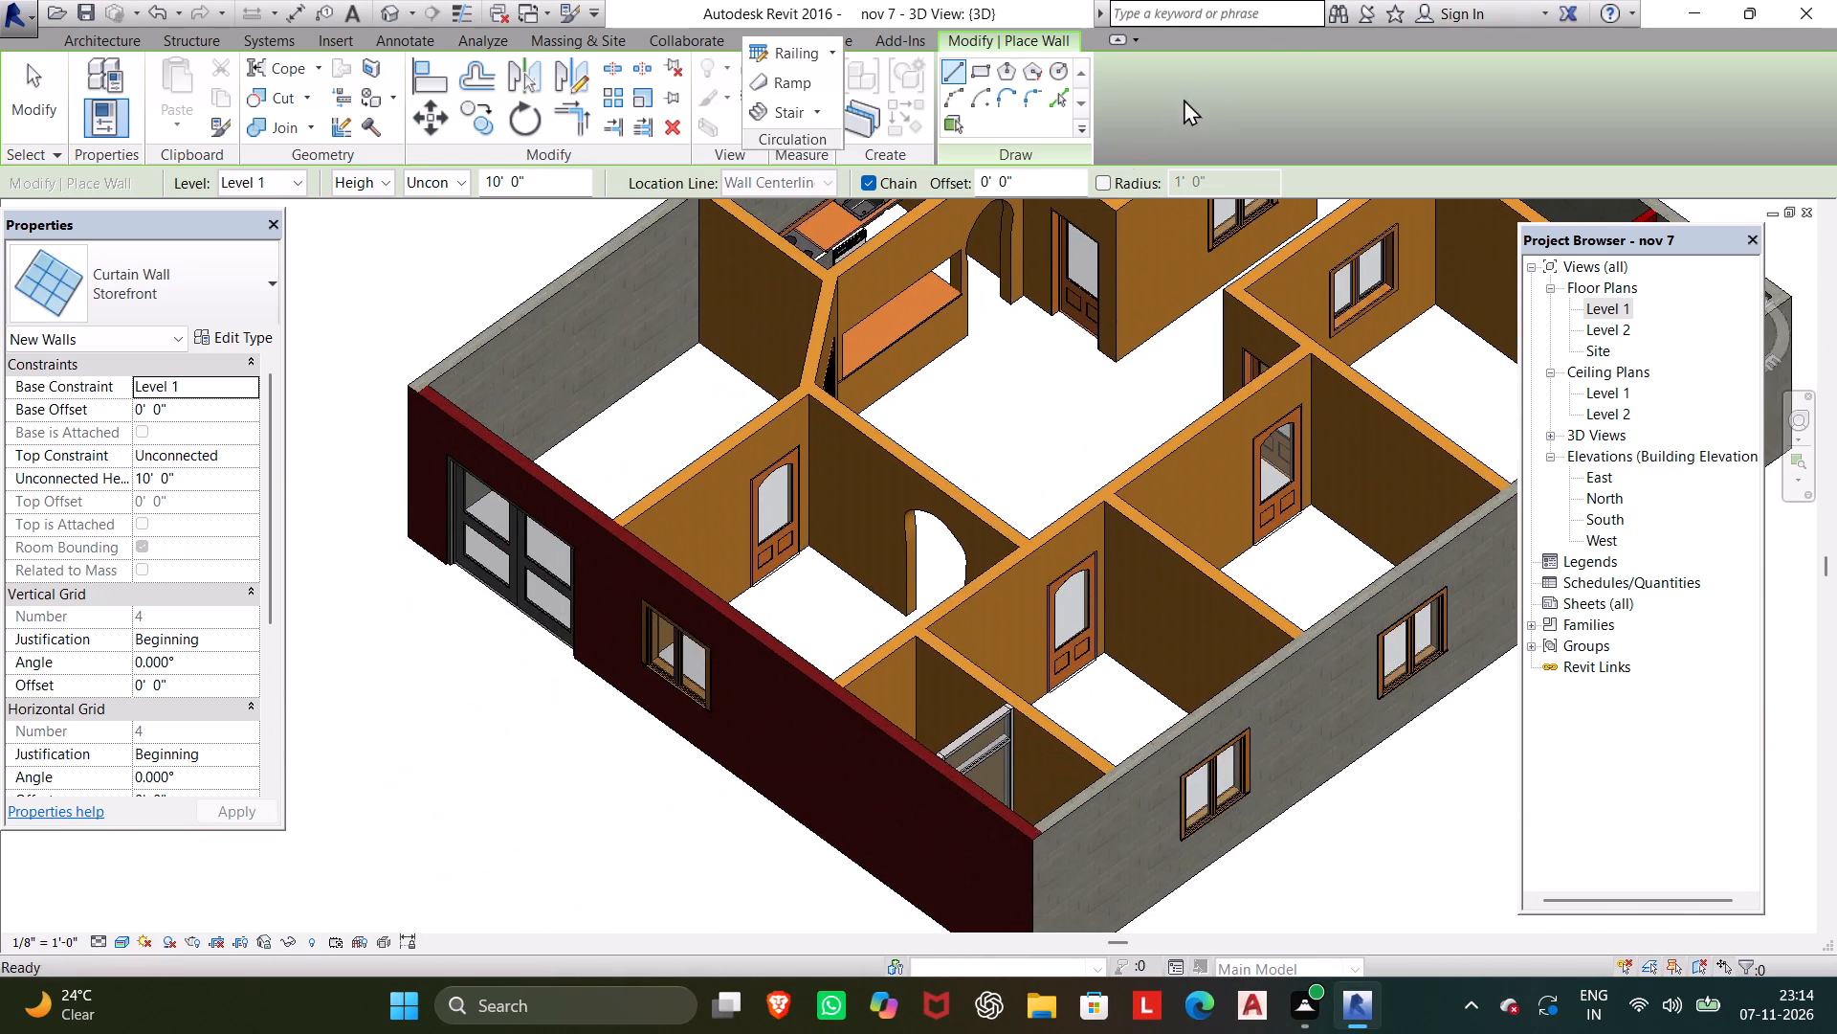
{"action": "middle_click_drag", "start_coordinate": [1067, 502], "coordinate": [1071, 655], "text": "shift"}
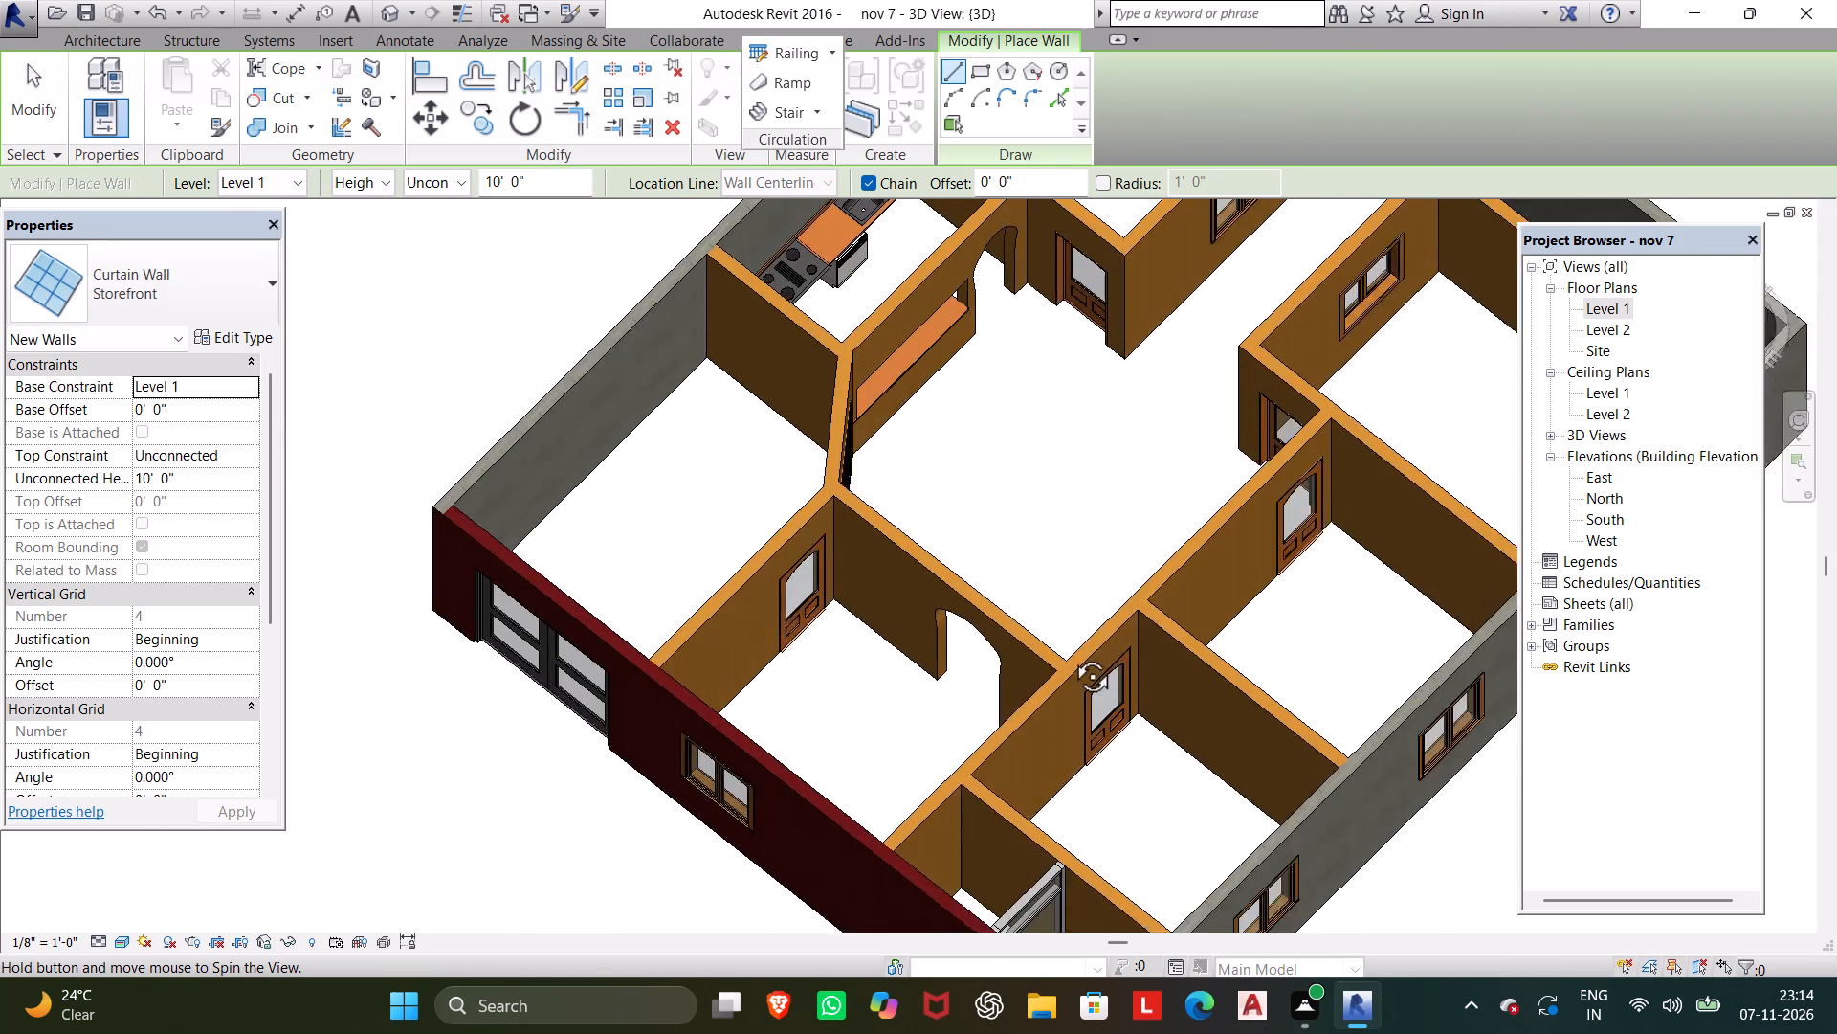
{"action": "middle_click_drag", "start_coordinate": [1071, 655], "coordinate": [1066, 653], "text": "shift"}
{"action": "middle_click_drag", "start_coordinate": [1026, 699], "coordinate": [930, 403]}
{"action": "middle_click_drag", "start_coordinate": [586, 417], "coordinate": [858, 492]}
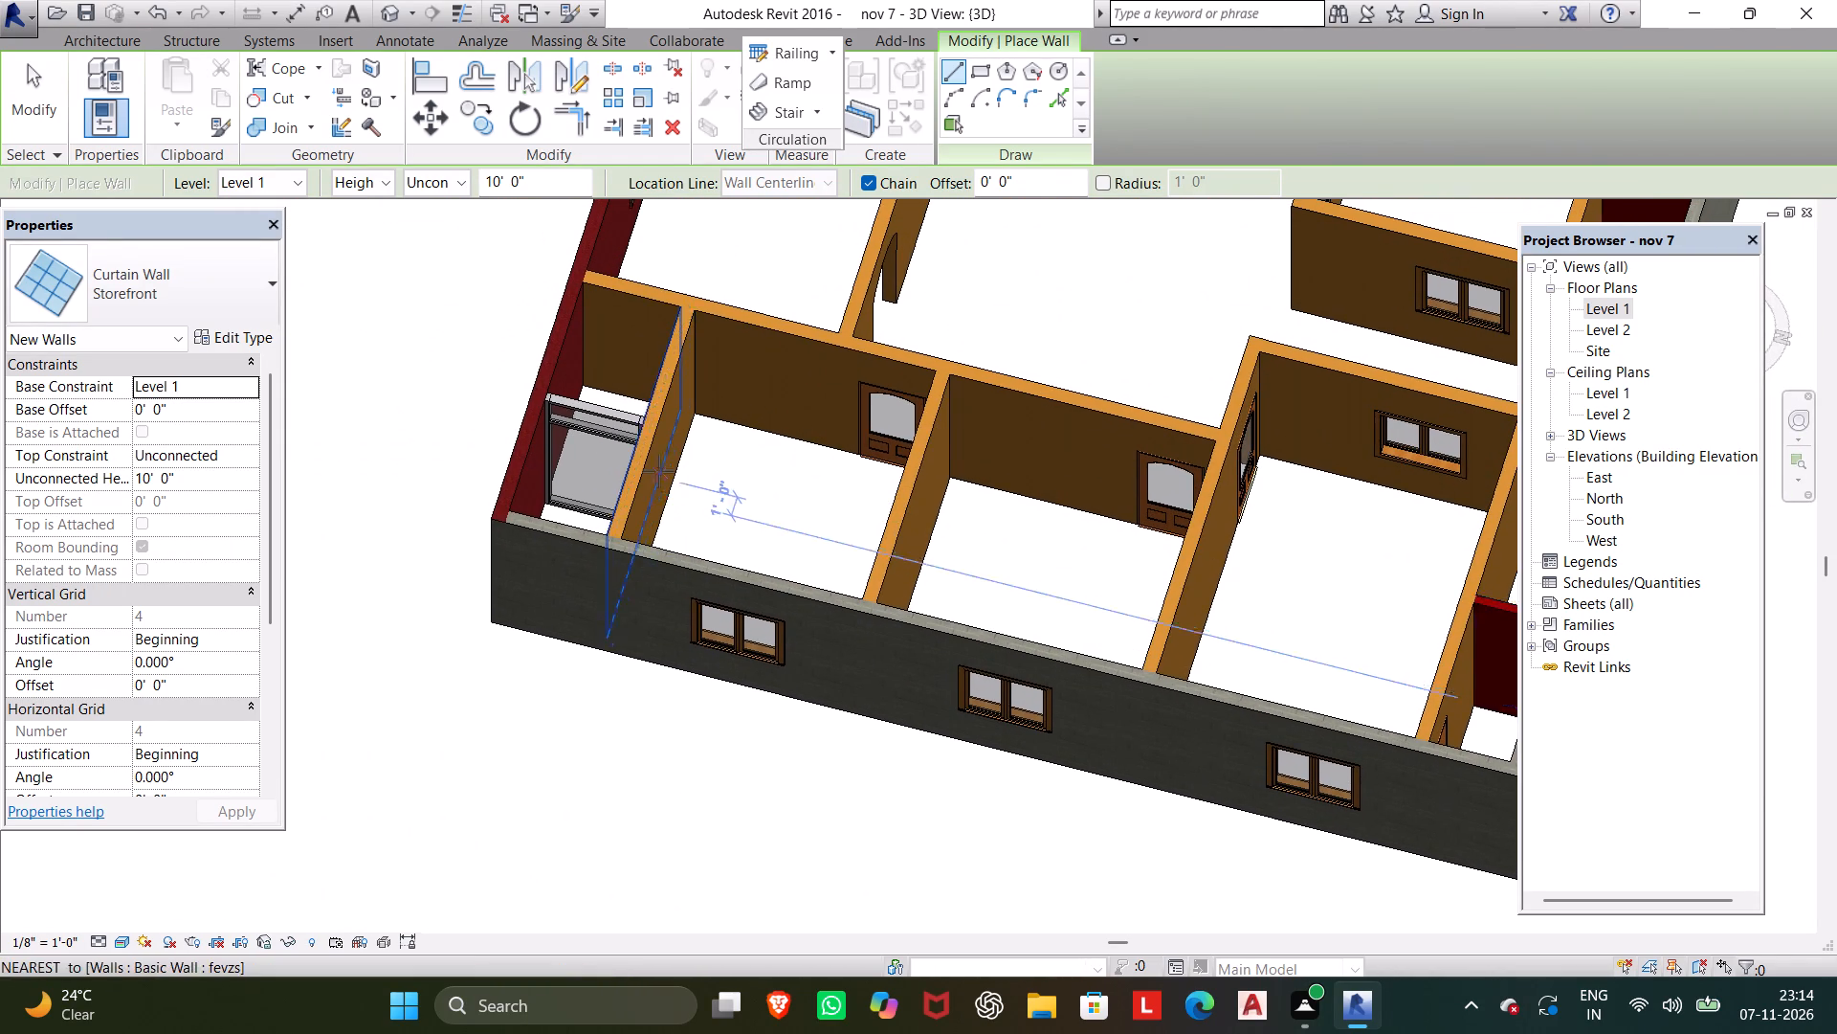
{"action": "scroll", "coordinate": [658, 471], "scroll_direction": "up", "scroll_amount": 5}
{"action": "scroll", "coordinate": [551, 461], "scroll_direction": "up", "scroll_amount": 3}
{"action": "middle_click_drag", "start_coordinate": [551, 461], "coordinate": [643, 483]}
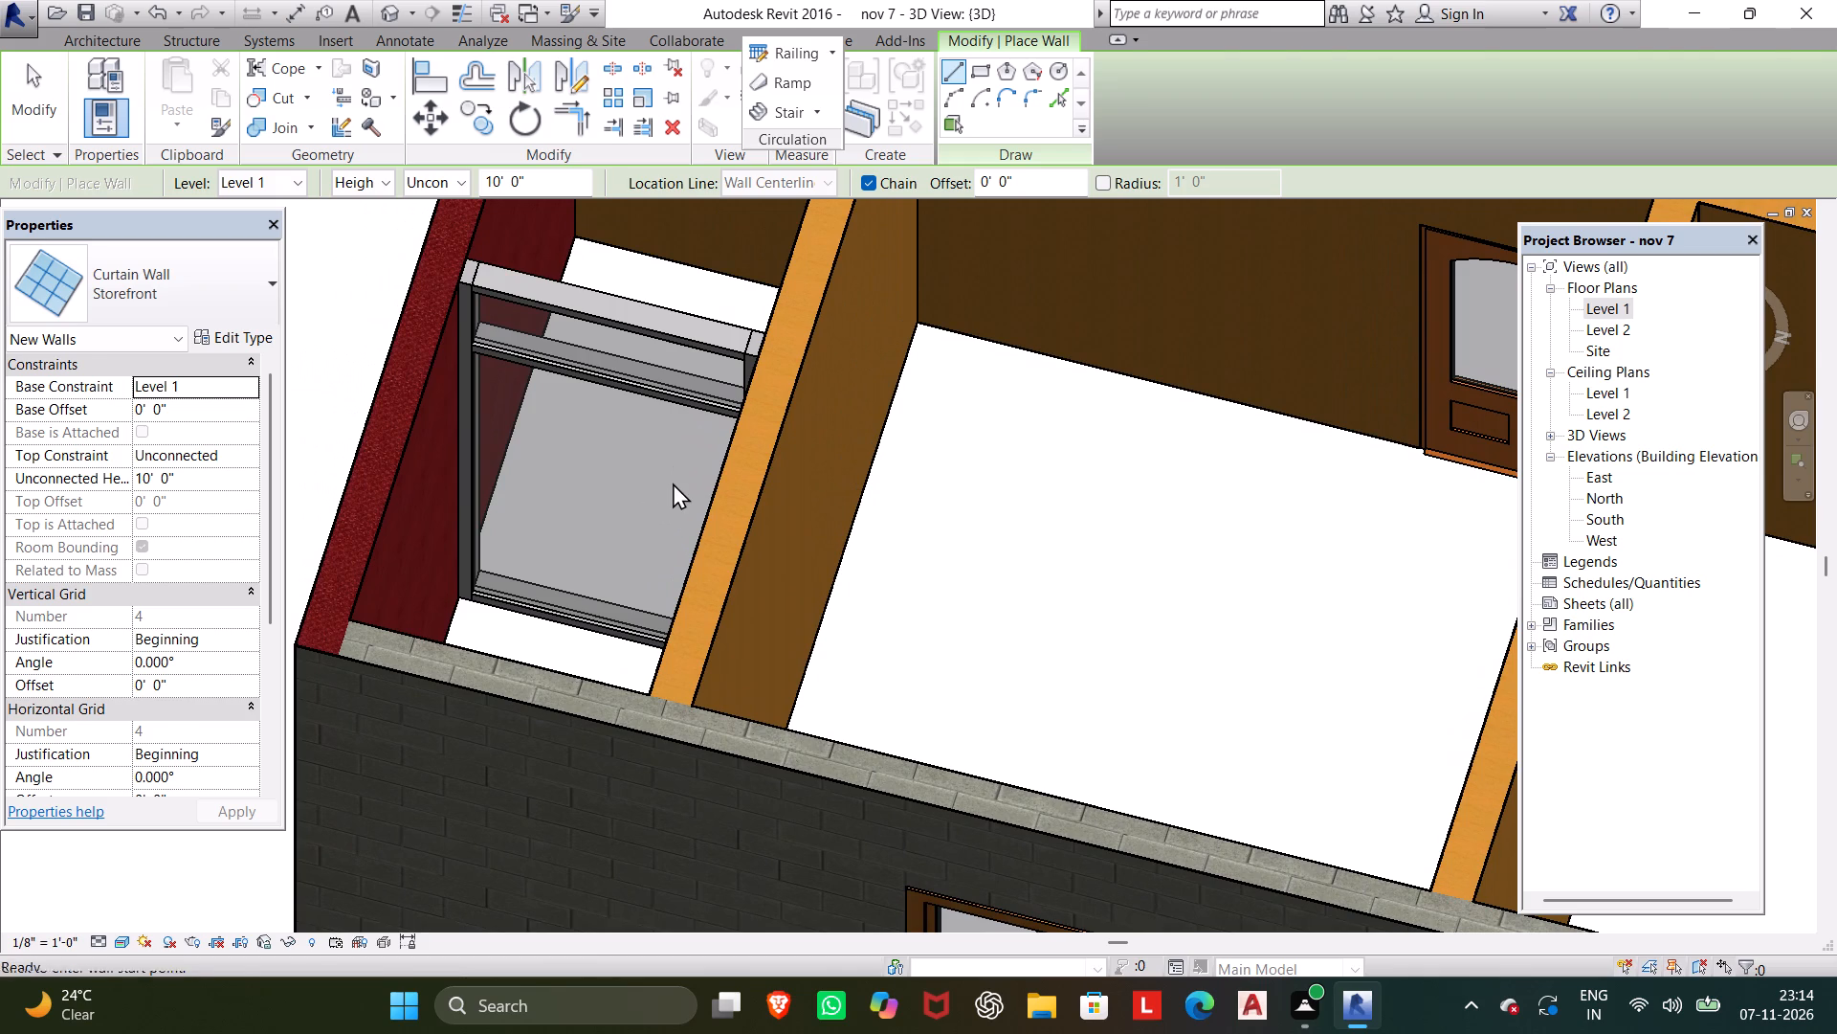
{"action": "key", "text": "Escape"}
{"action": "key", "text": "Escape"}
Edit the Storefront wall's profile and sketch a door-opening rectangle about 2'-6" wide from the bottom line beside the south mullion.
{"action": "left_click", "coordinate": [744, 336]}
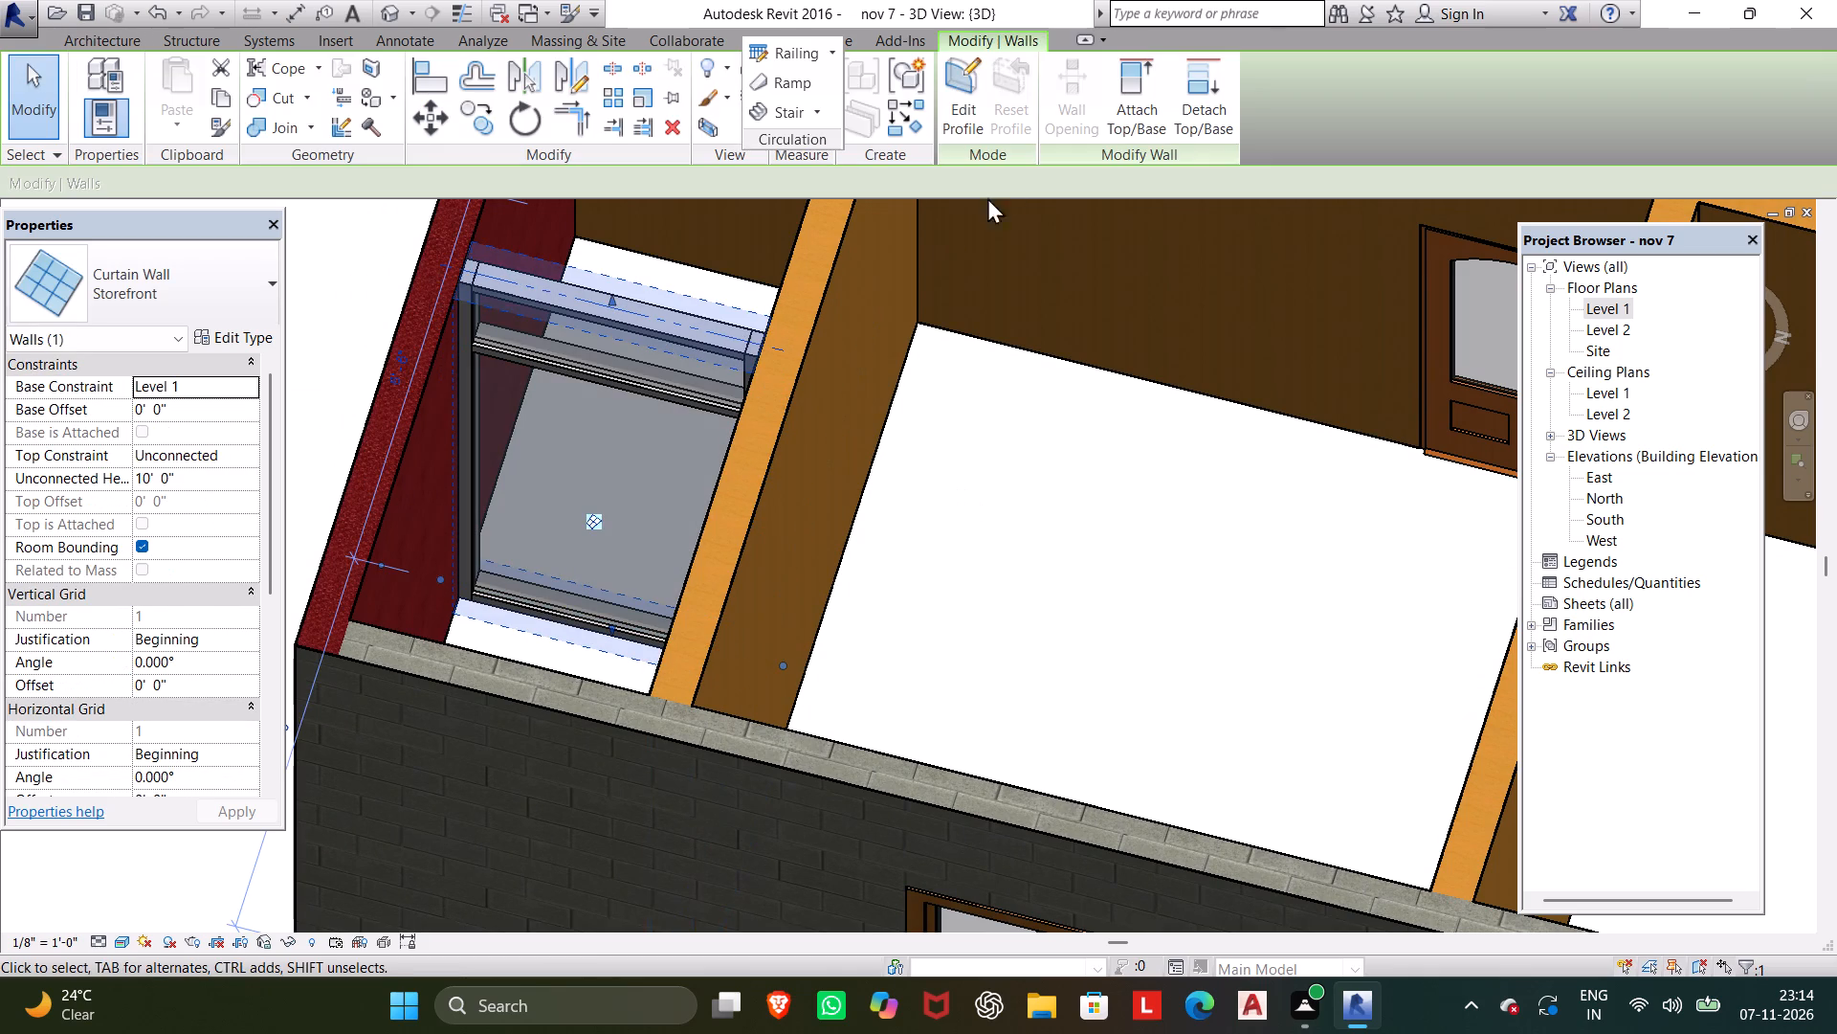
{"action": "left_click", "coordinate": [945, 65]}
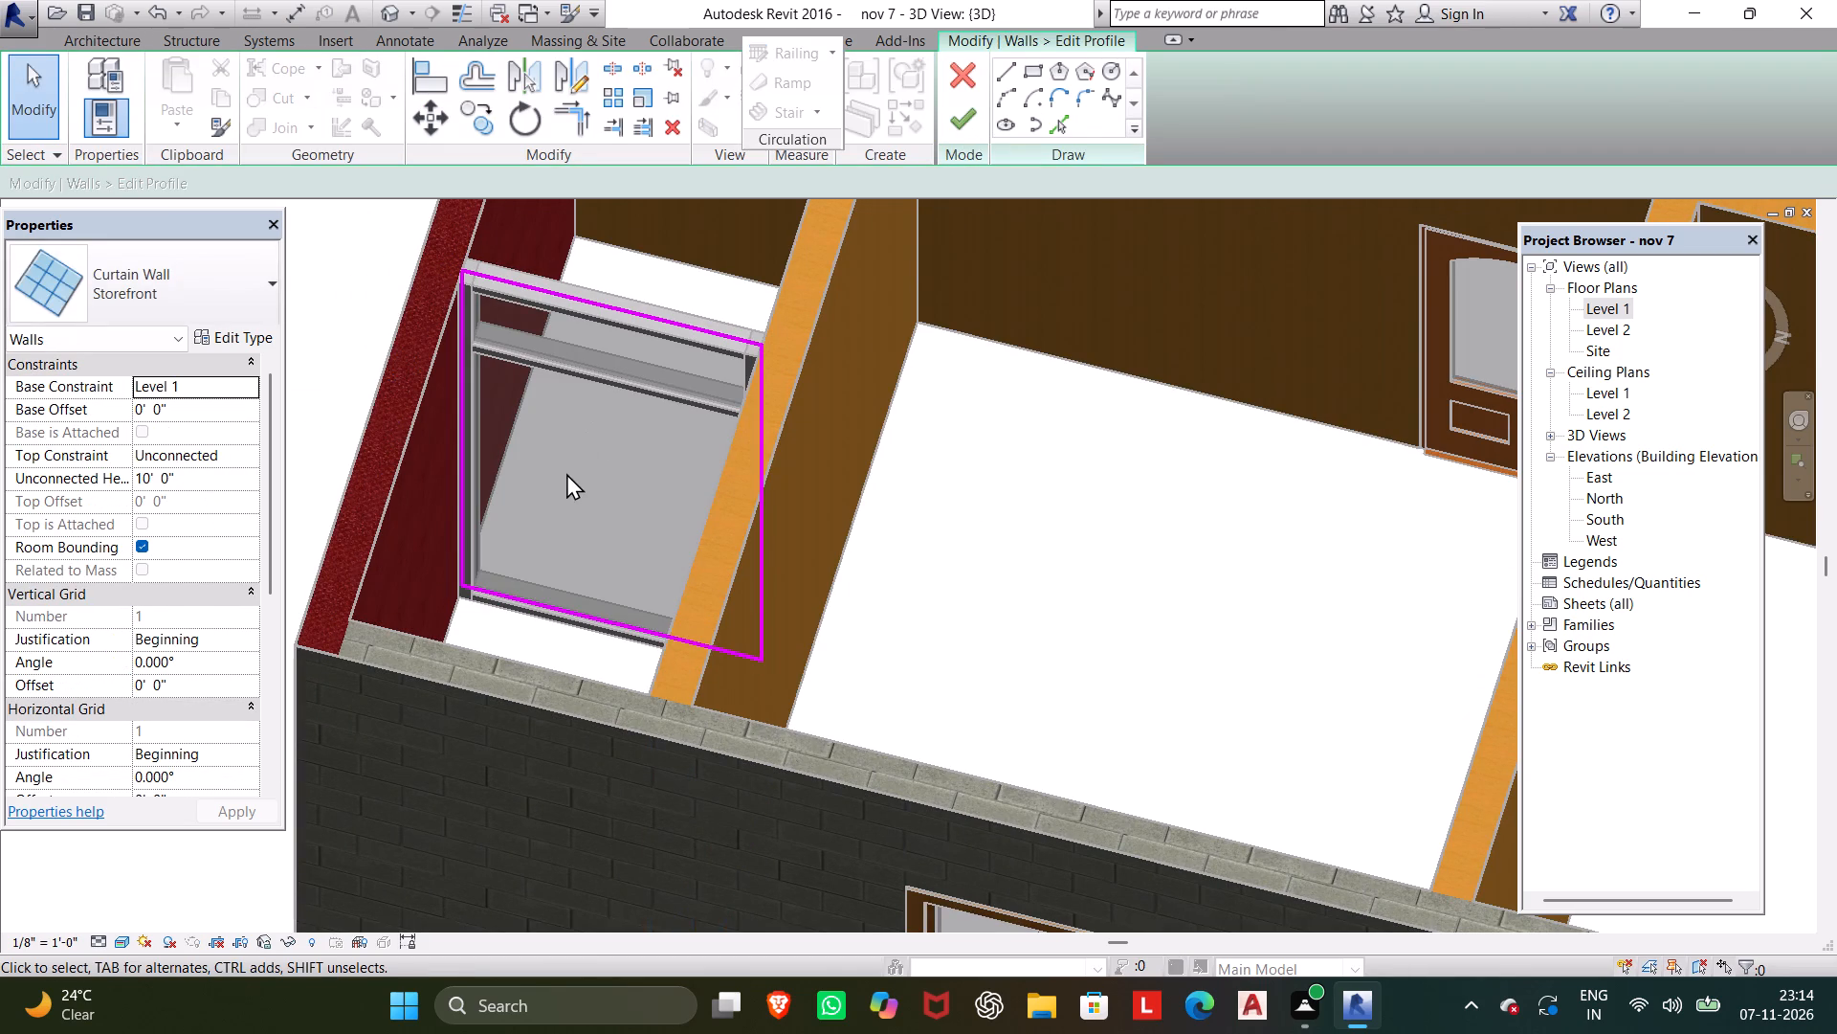
{"action": "left_click", "coordinate": [1041, 70]}
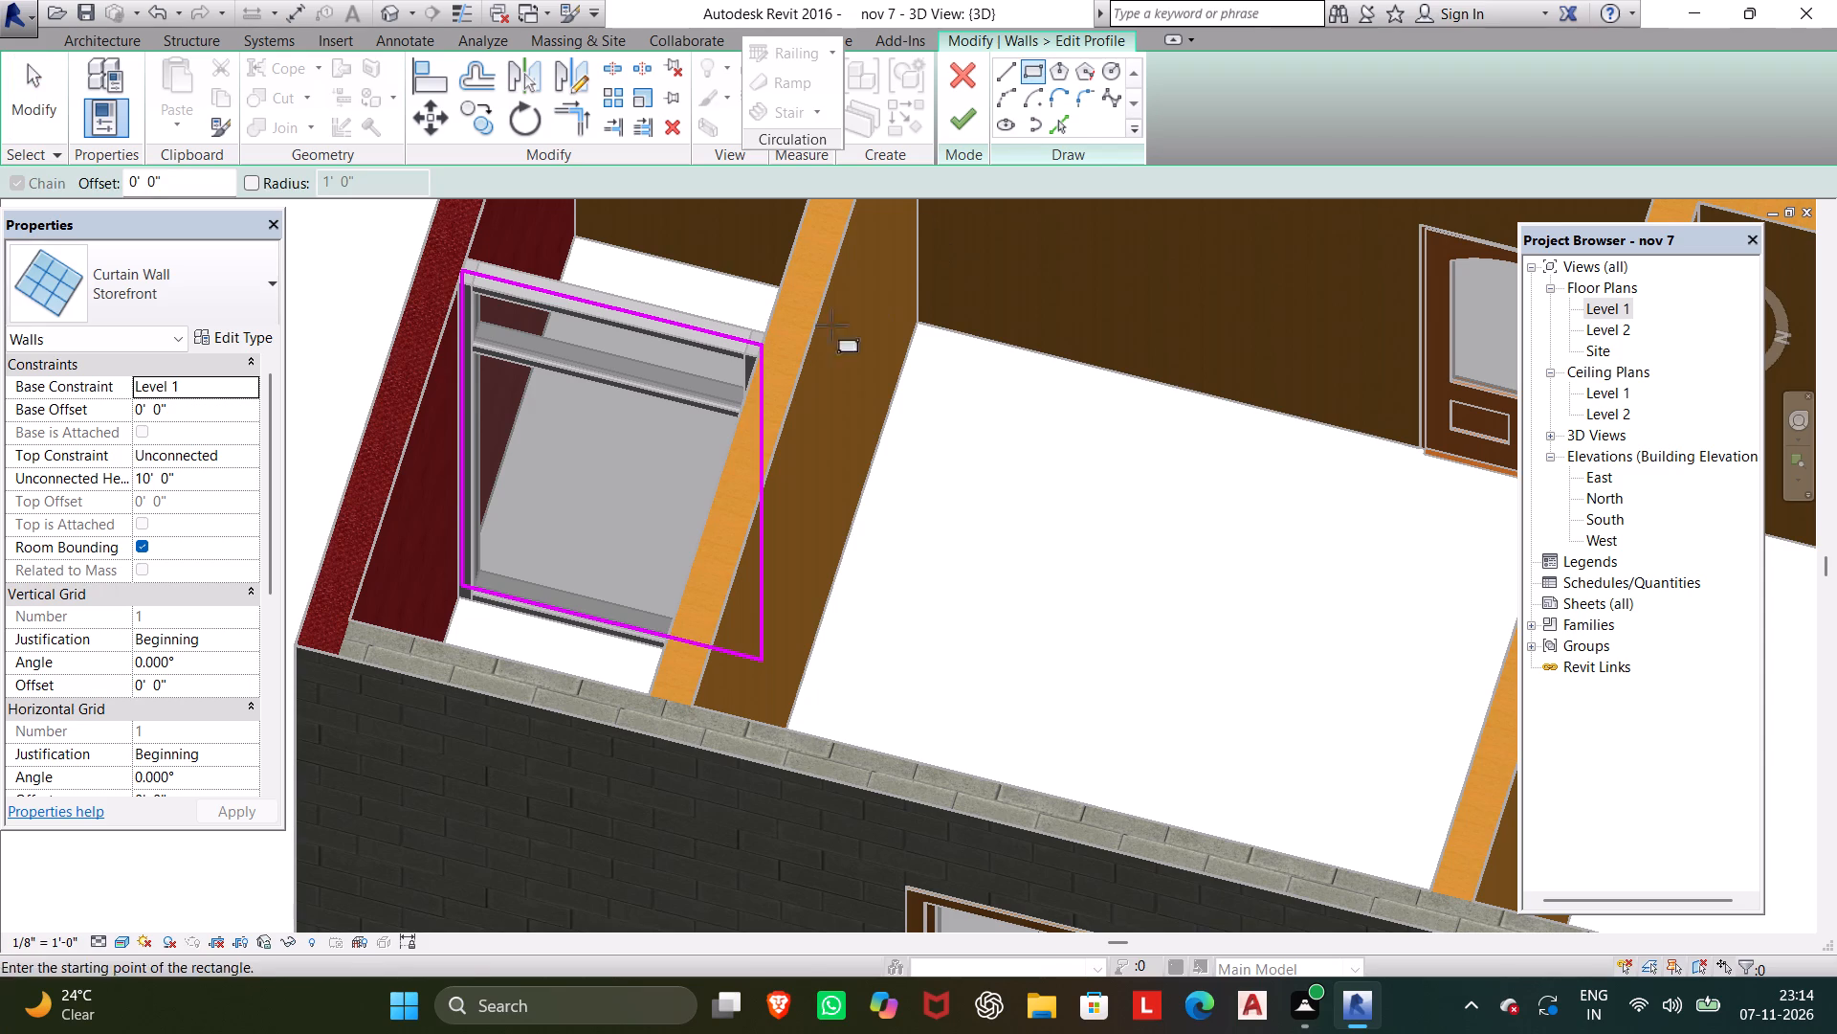
{"action": "scroll", "coordinate": [483, 594], "scroll_direction": "up", "scroll_amount": 6}
{"action": "middle_click_drag", "start_coordinate": [492, 592], "coordinate": [493, 592]}
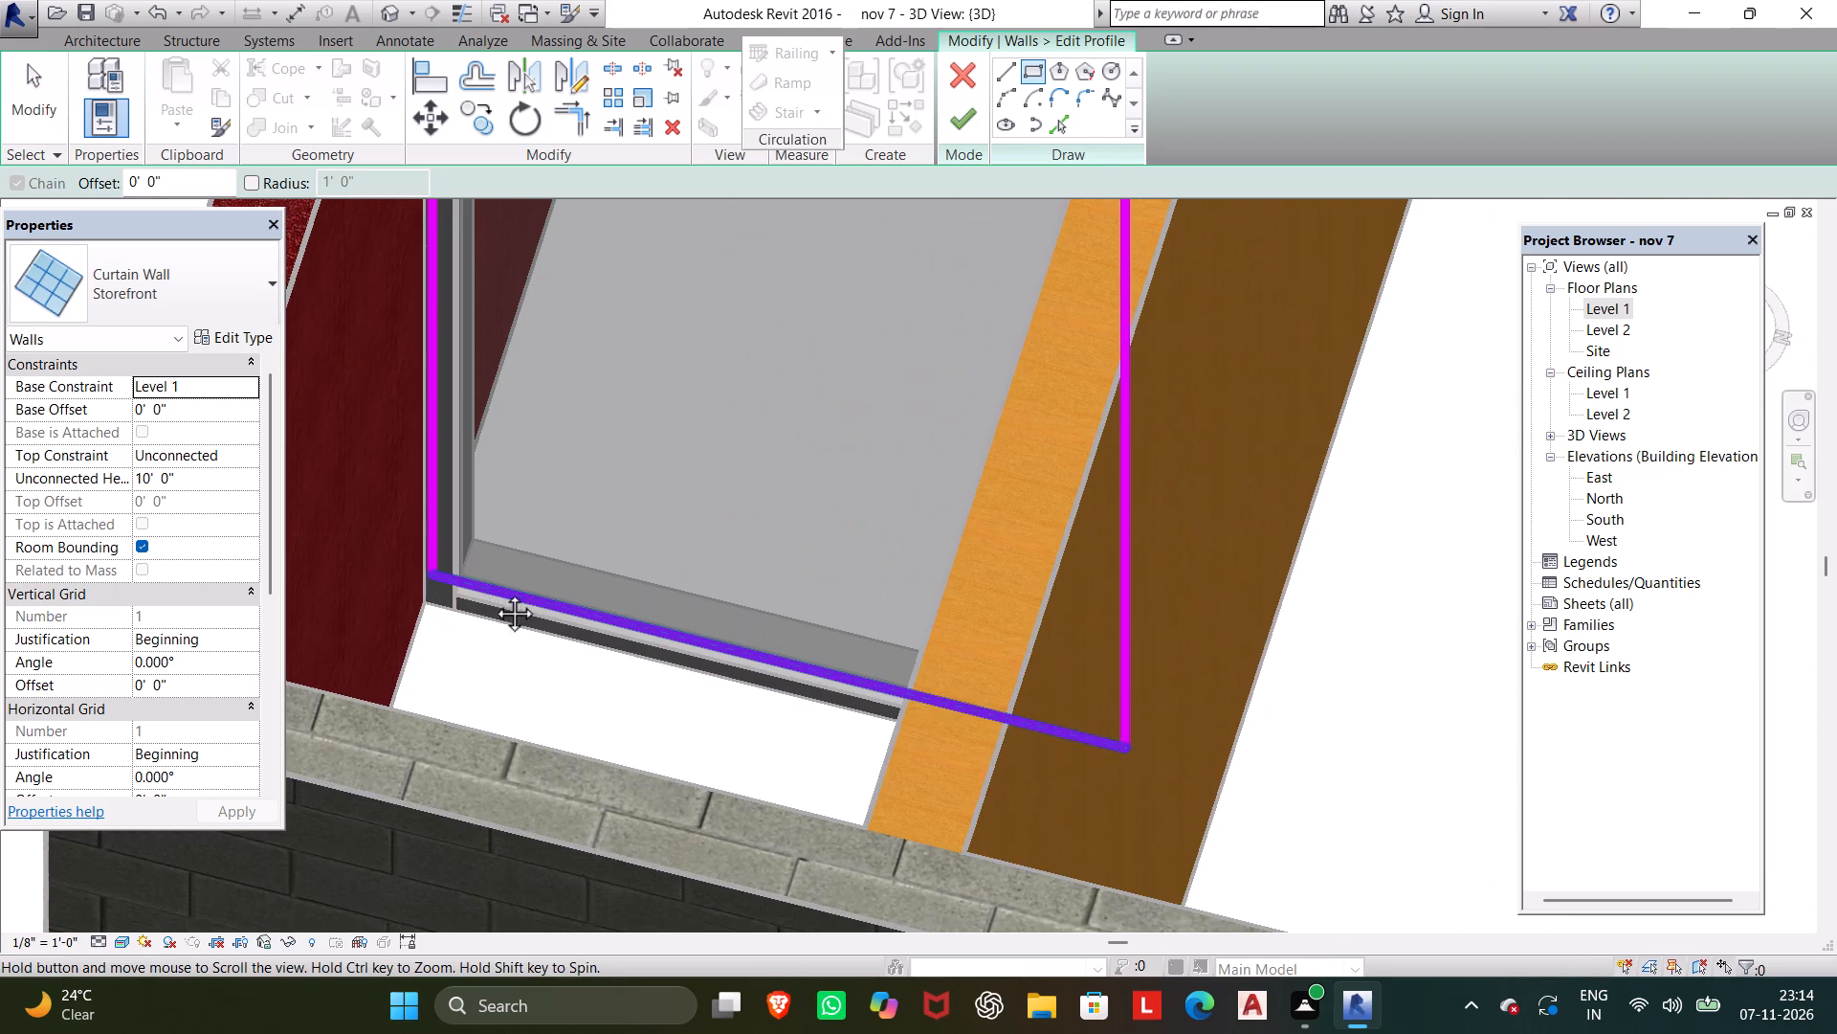
{"action": "middle_click_drag", "start_coordinate": [493, 592], "coordinate": [586, 729]}
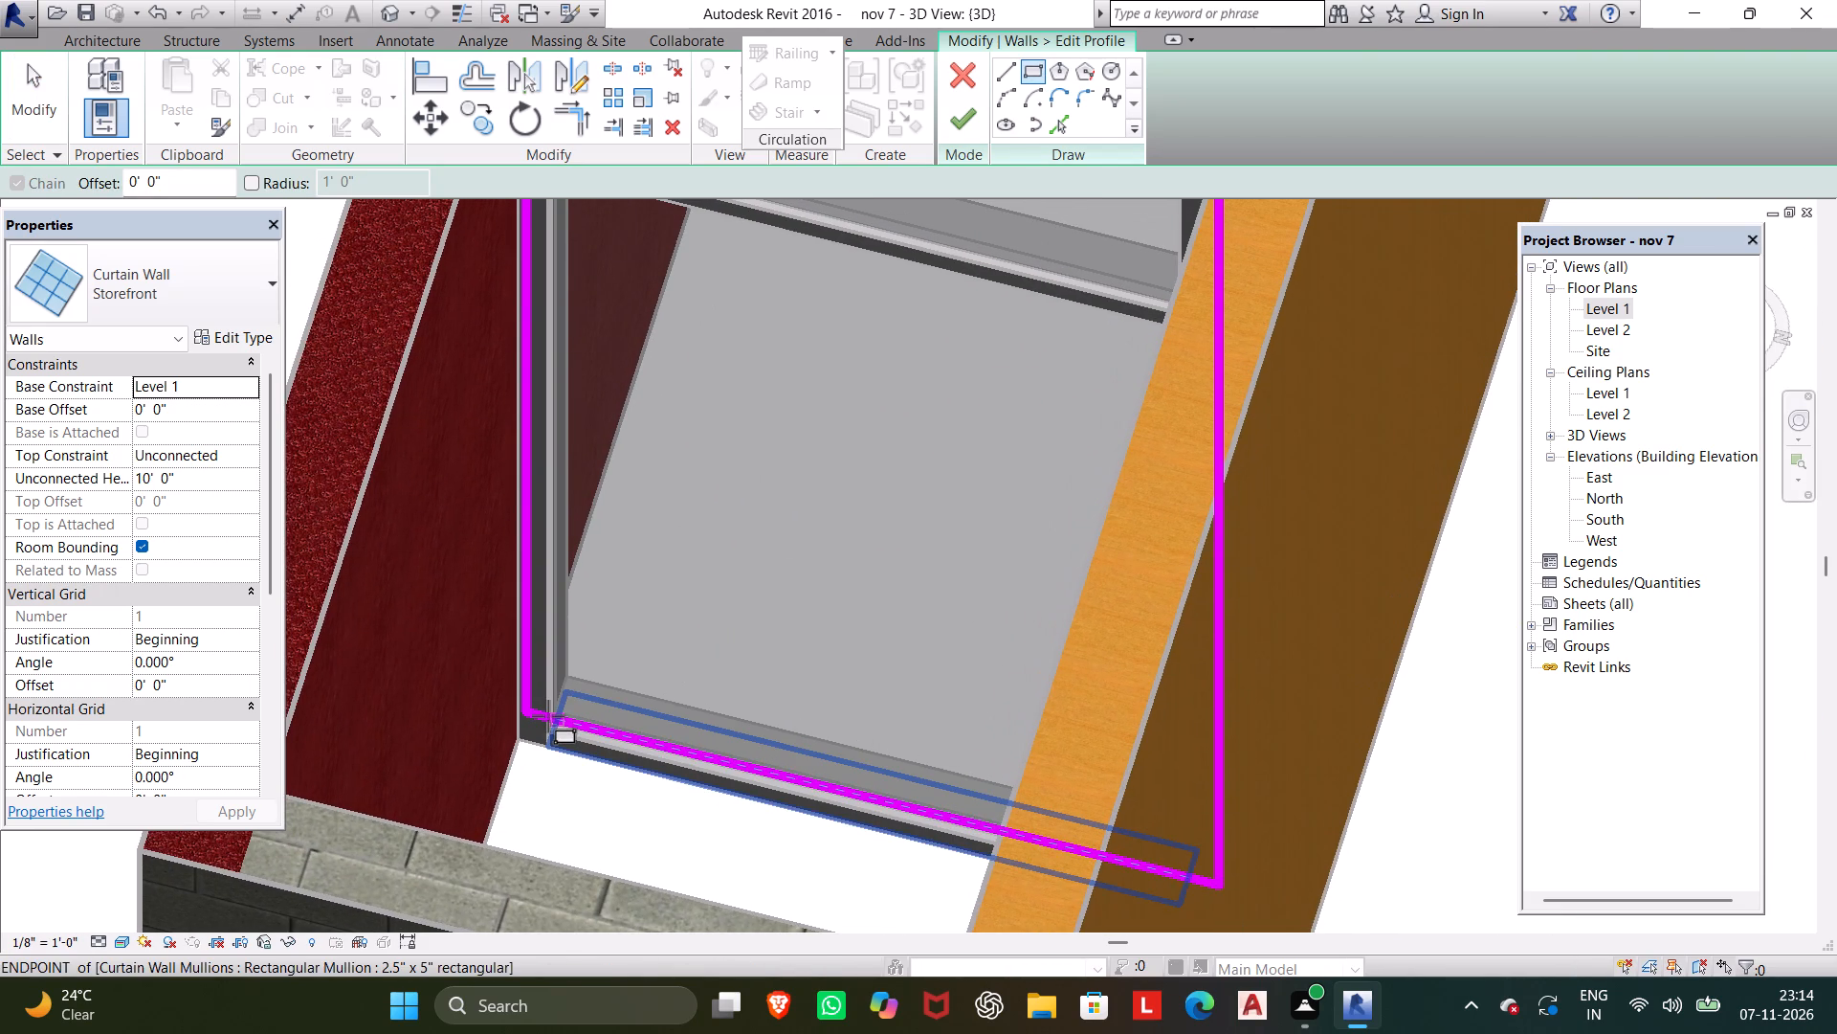
{"action": "left_click", "coordinate": [548, 716]}
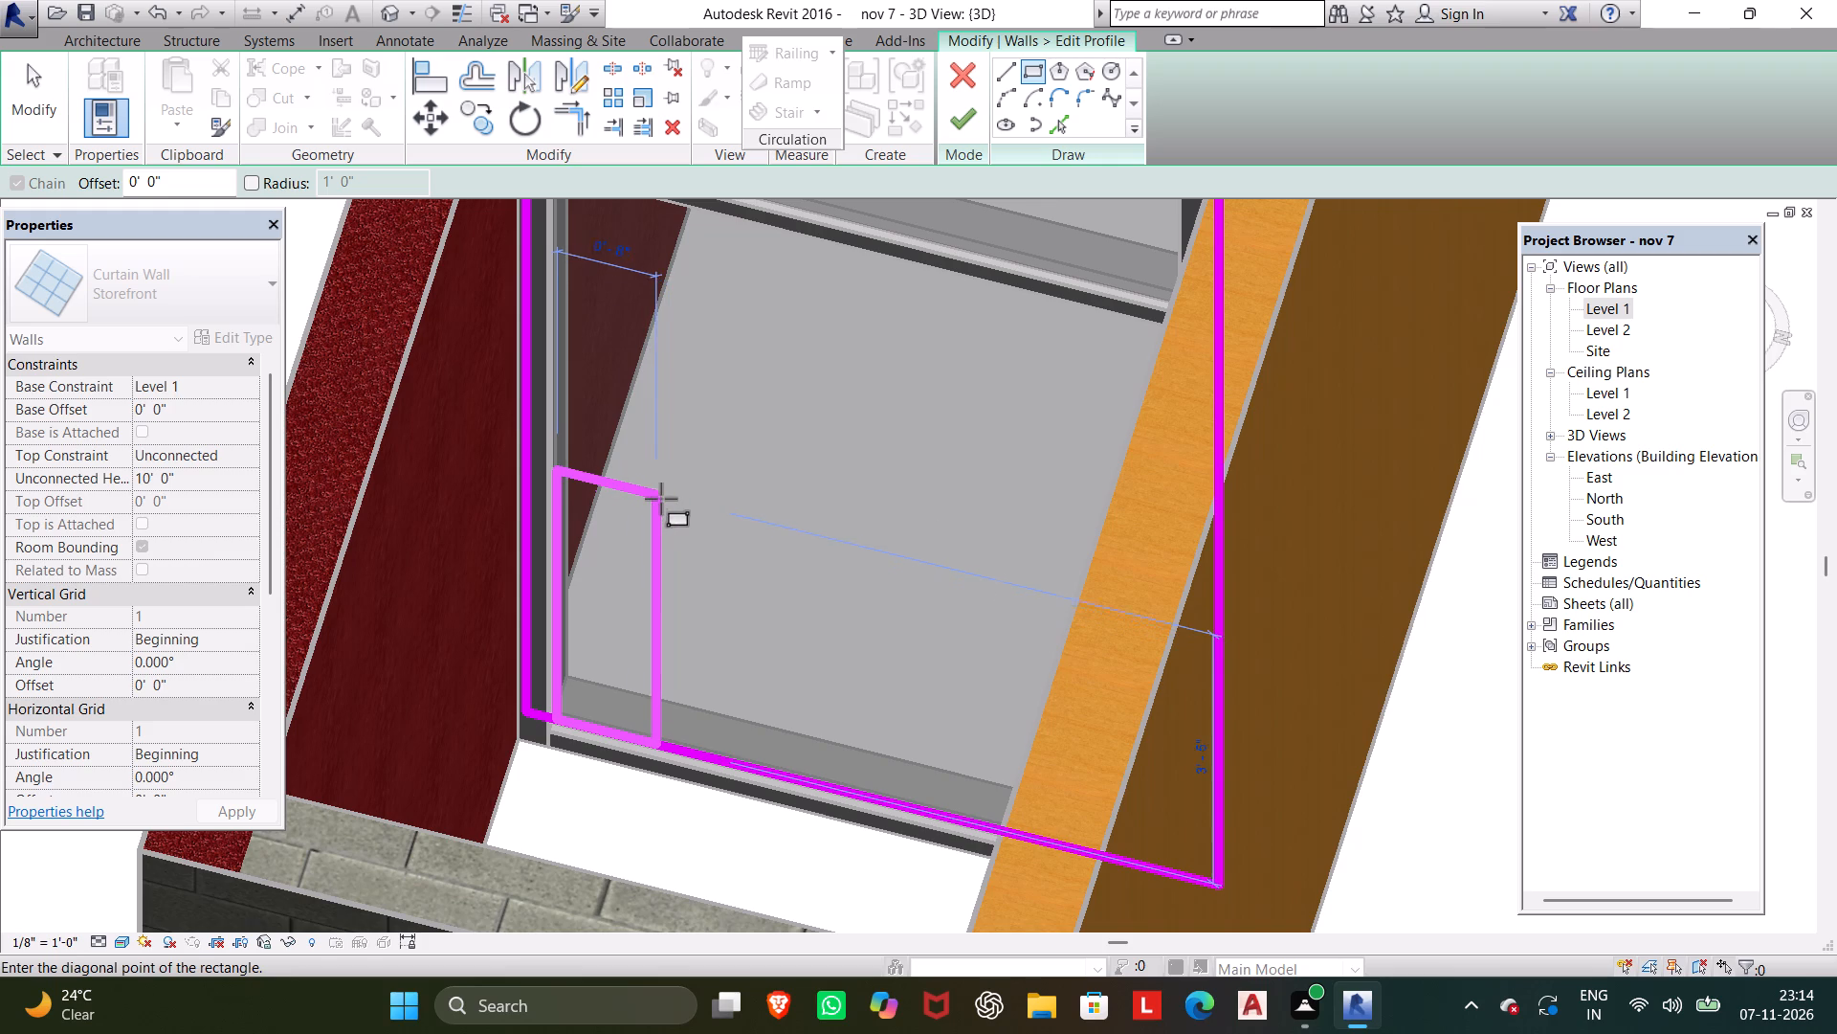
{"action": "scroll", "coordinate": [661, 499], "scroll_direction": "down", "scroll_amount": 1}
{"action": "middle_click_drag", "start_coordinate": [661, 499], "coordinate": [684, 596]}
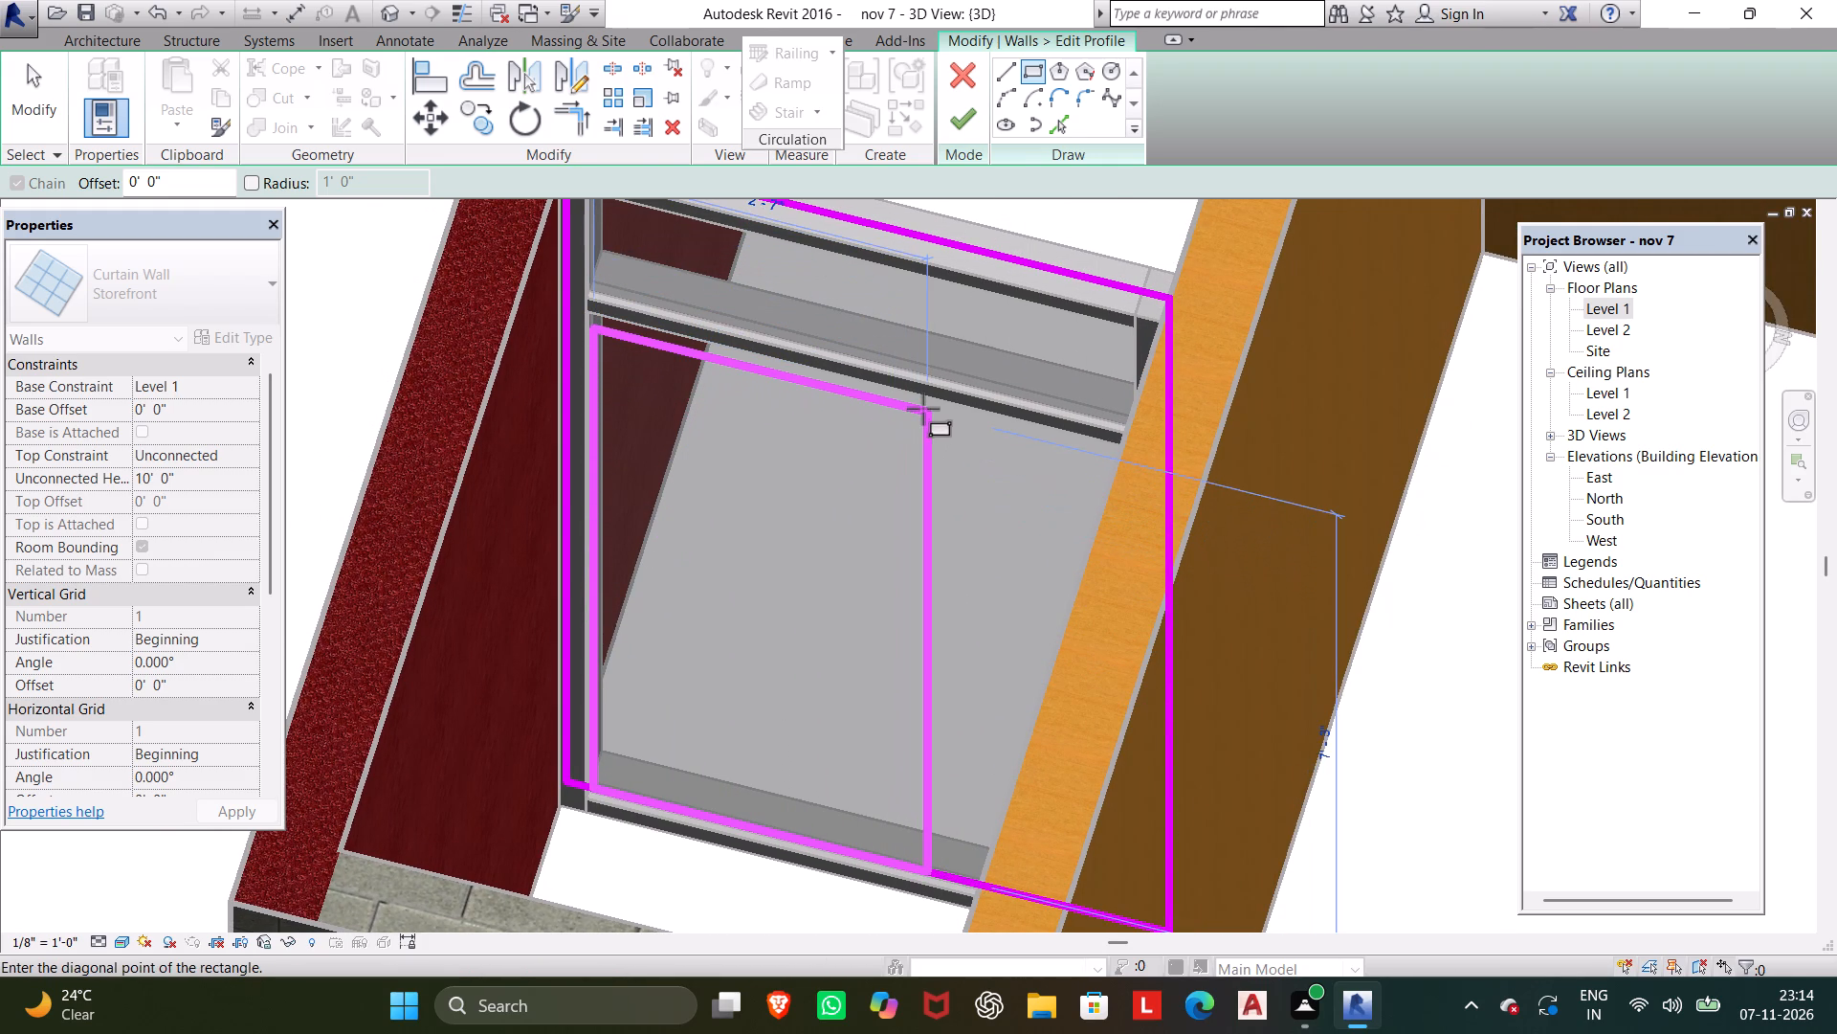
{"action": "left_click", "coordinate": [912, 394]}
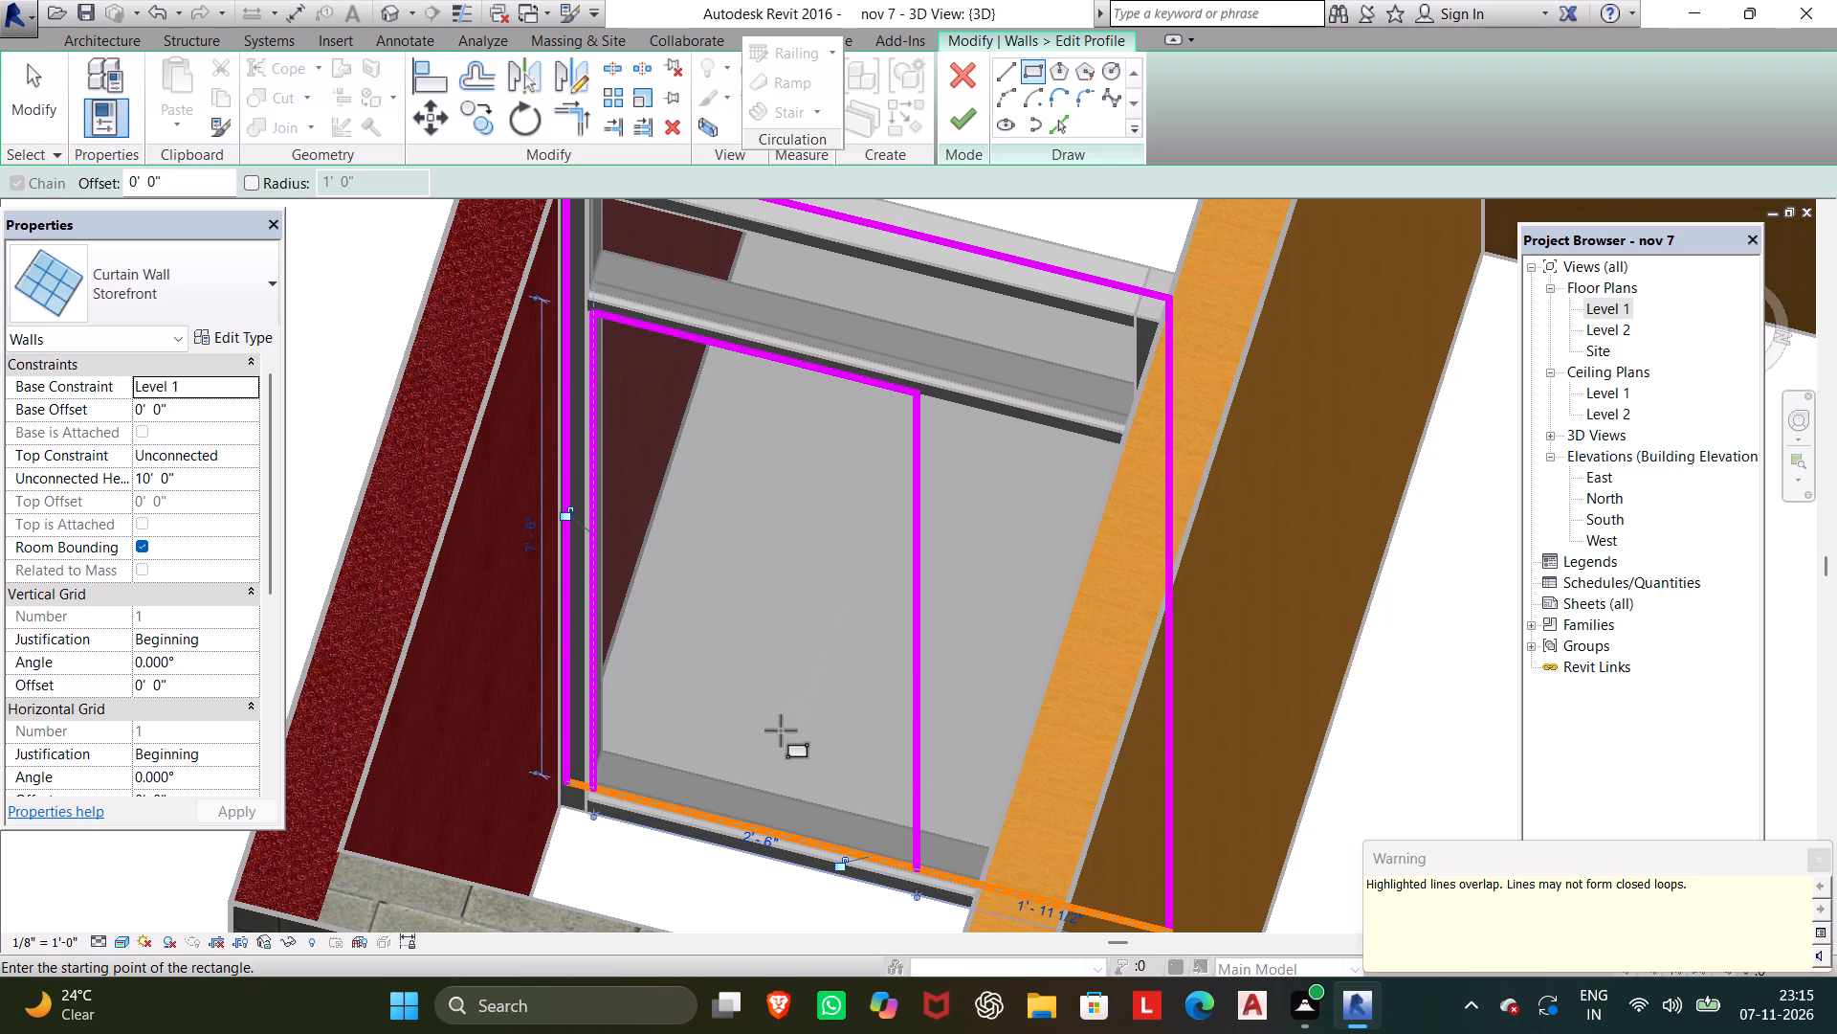
{"action": "key", "text": "Escape"}
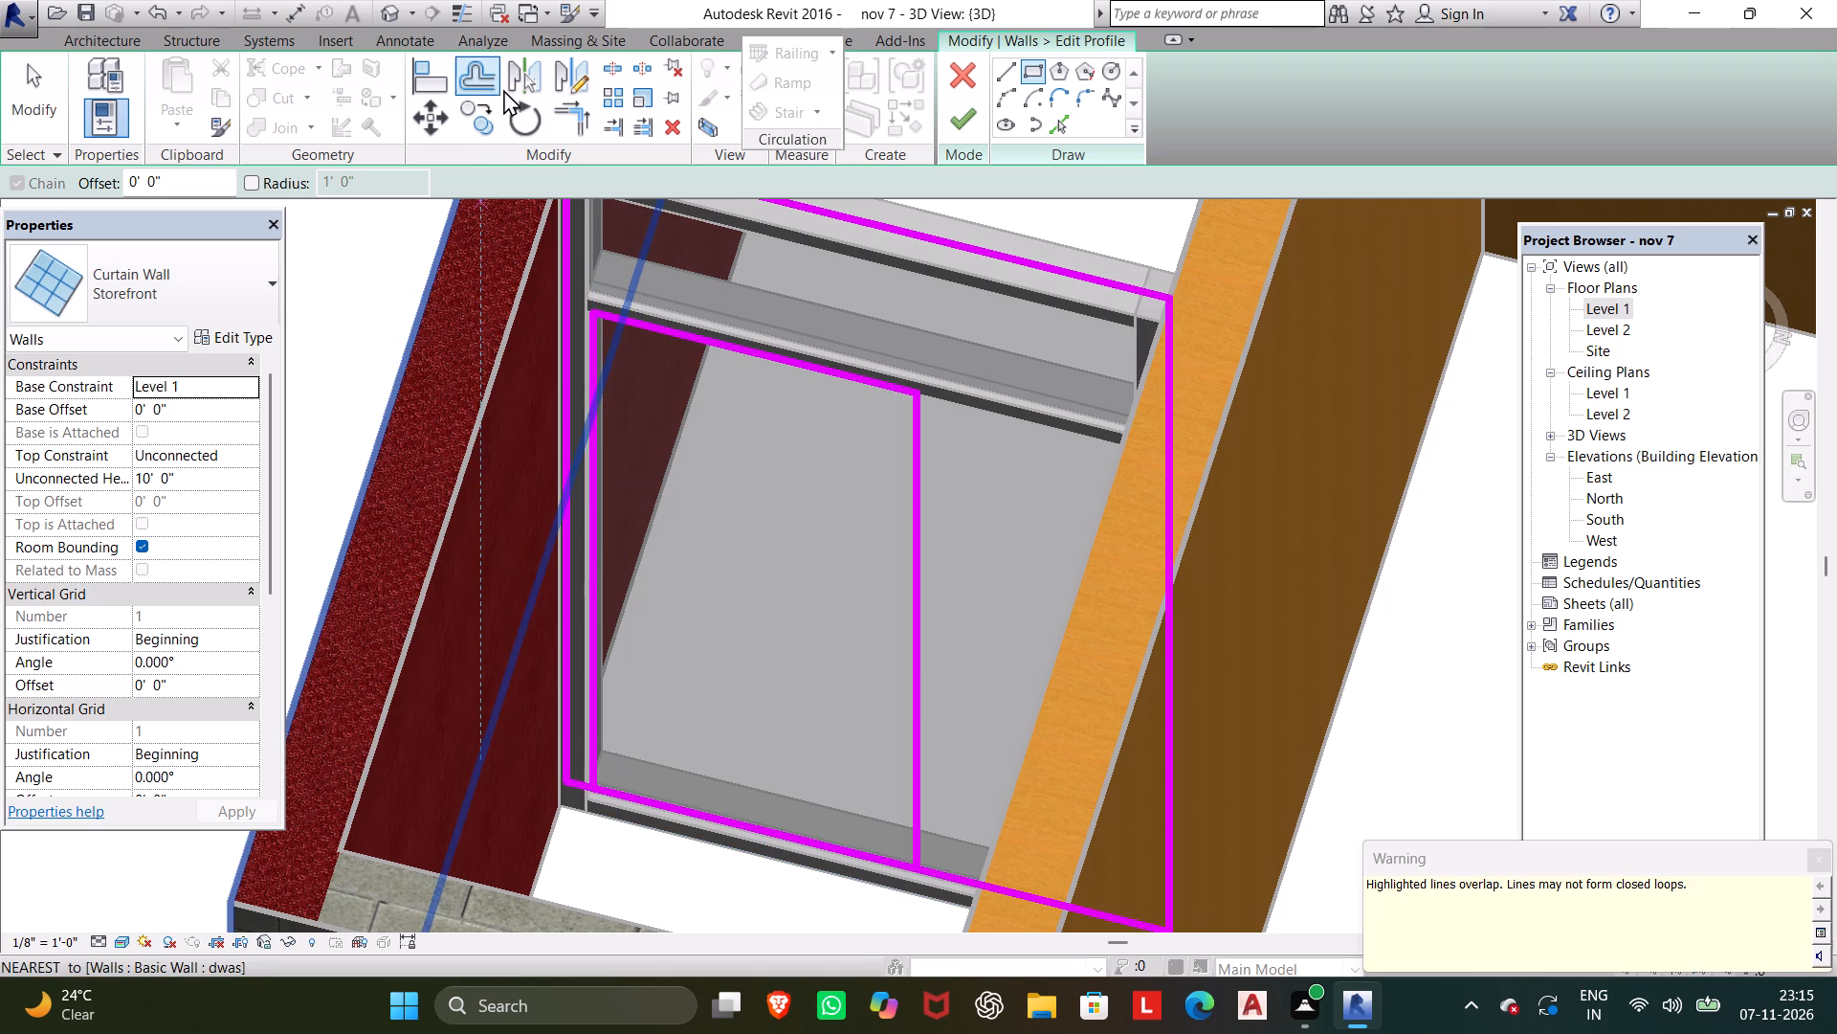
Split the profile's bottom line at both sides of the rectangle and delete the overlapping segments between them.
{"action": "left_click", "coordinate": [607, 66]}
{"action": "scroll", "coordinate": [585, 886], "scroll_direction": "up", "scroll_amount": 4}
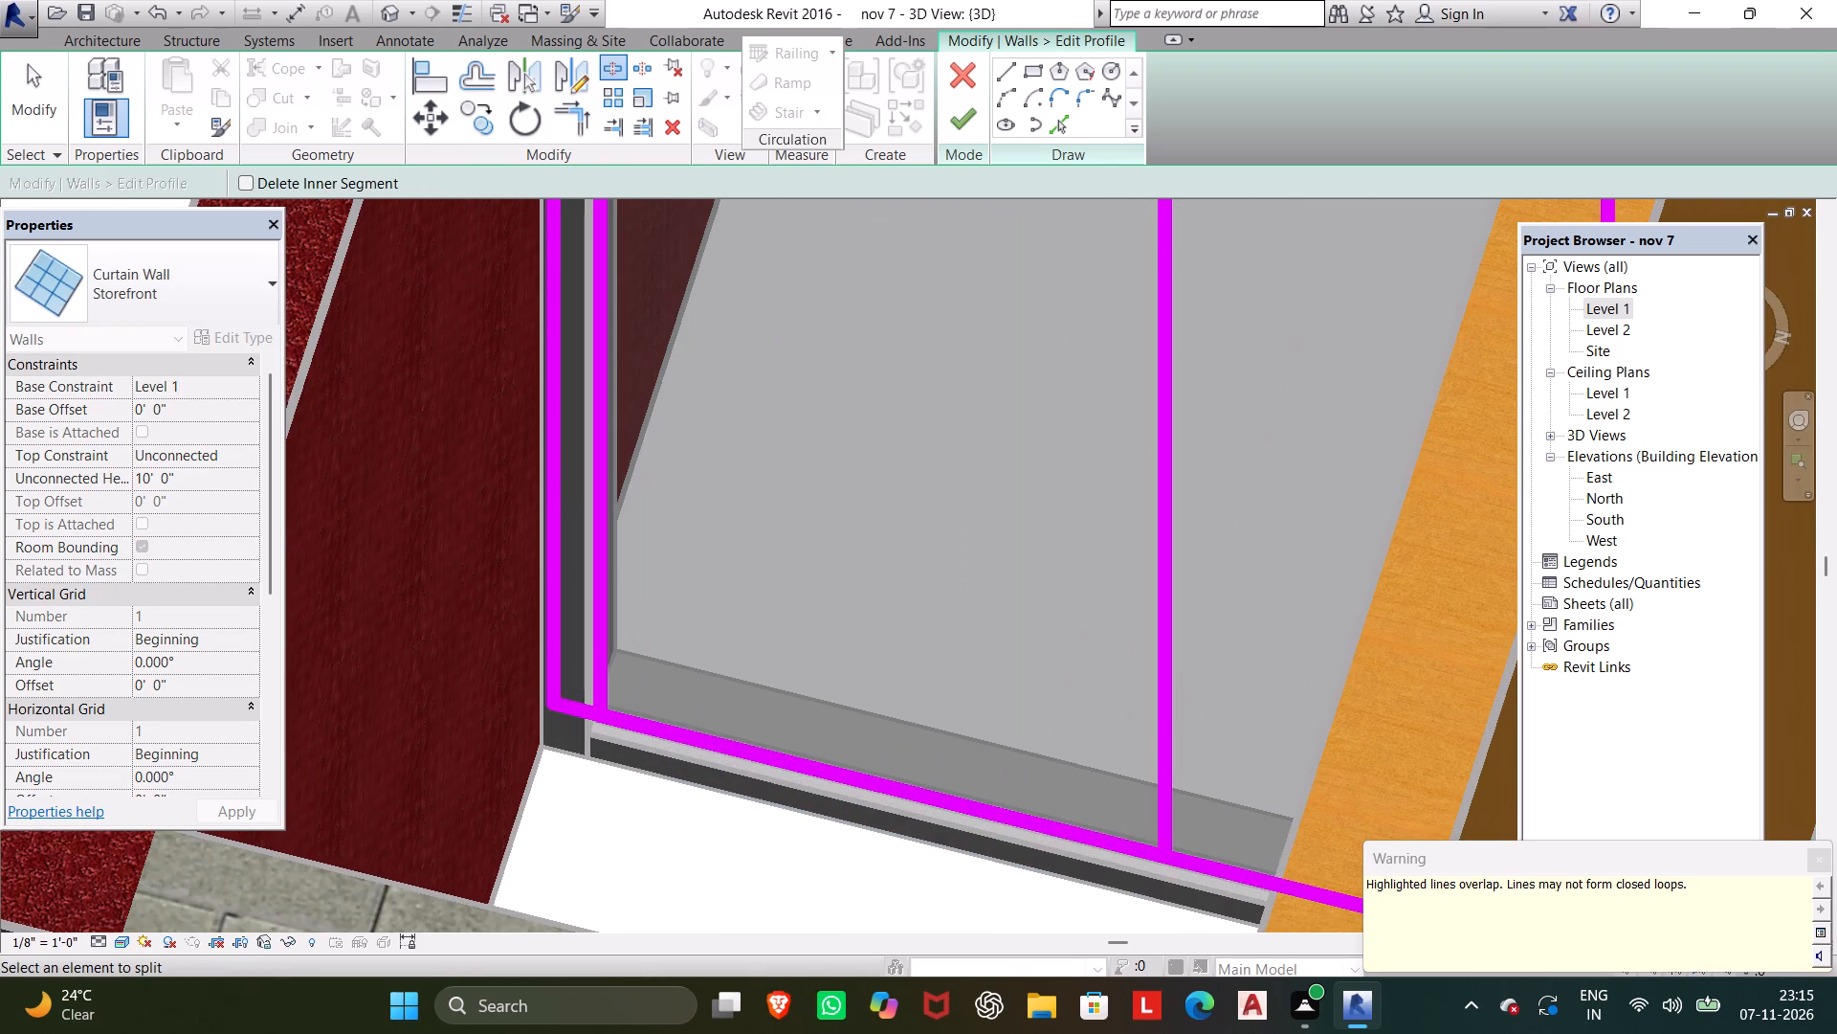
{"action": "left_click", "coordinate": [601, 720]}
{"action": "left_click", "coordinate": [1161, 854]}
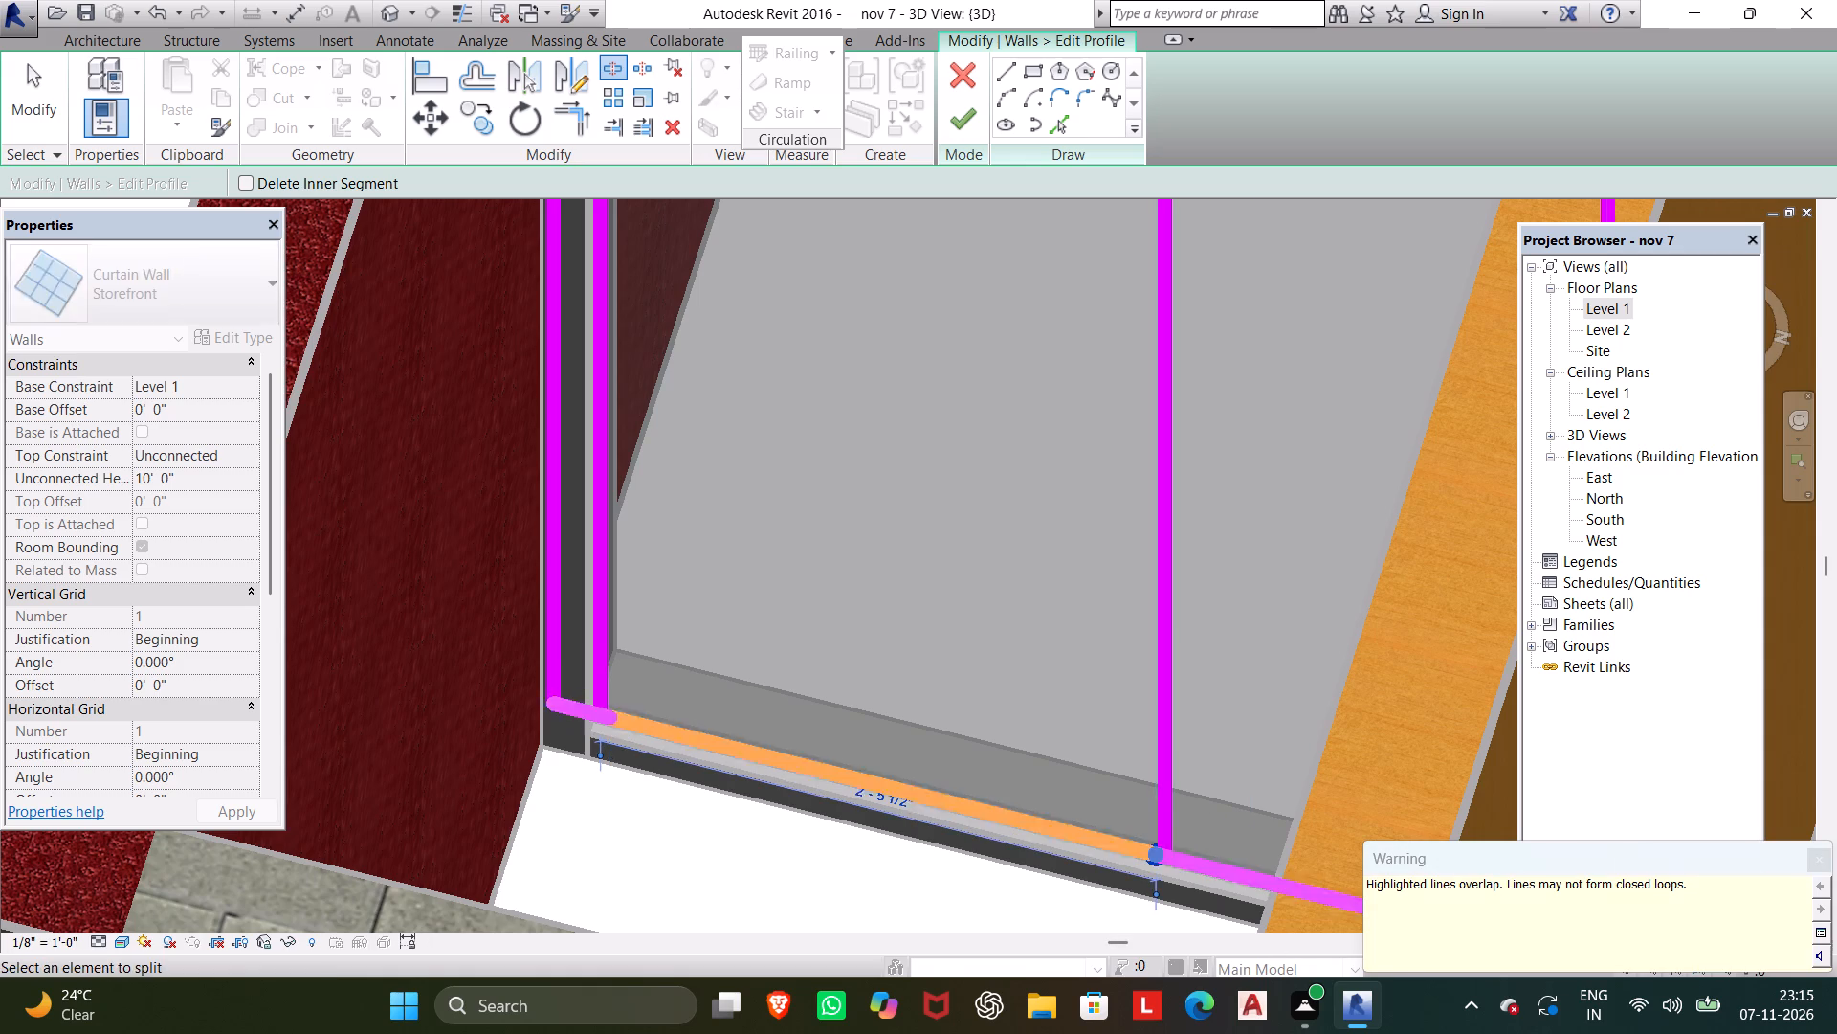
{"action": "key", "text": "Escape"}
{"action": "key", "text": "Escape"}
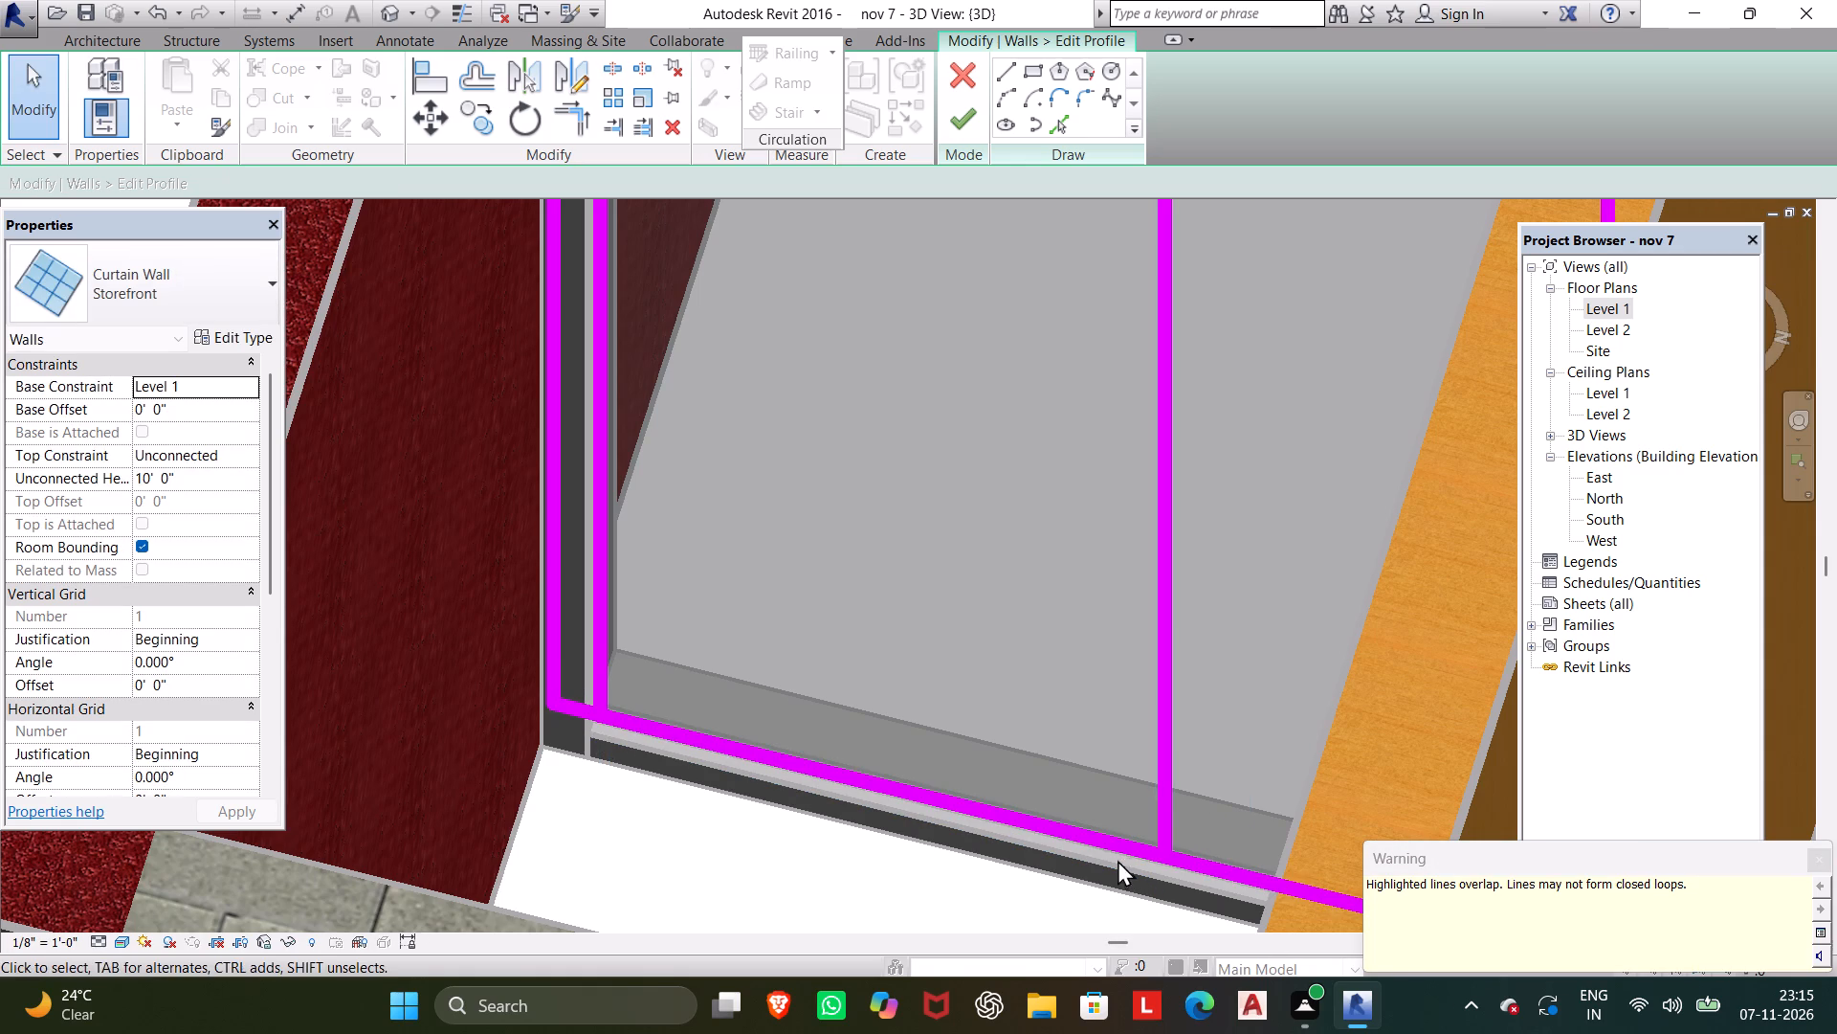
{"action": "left_click", "coordinate": [1118, 843]}
{"action": "key", "text": "Delete"}
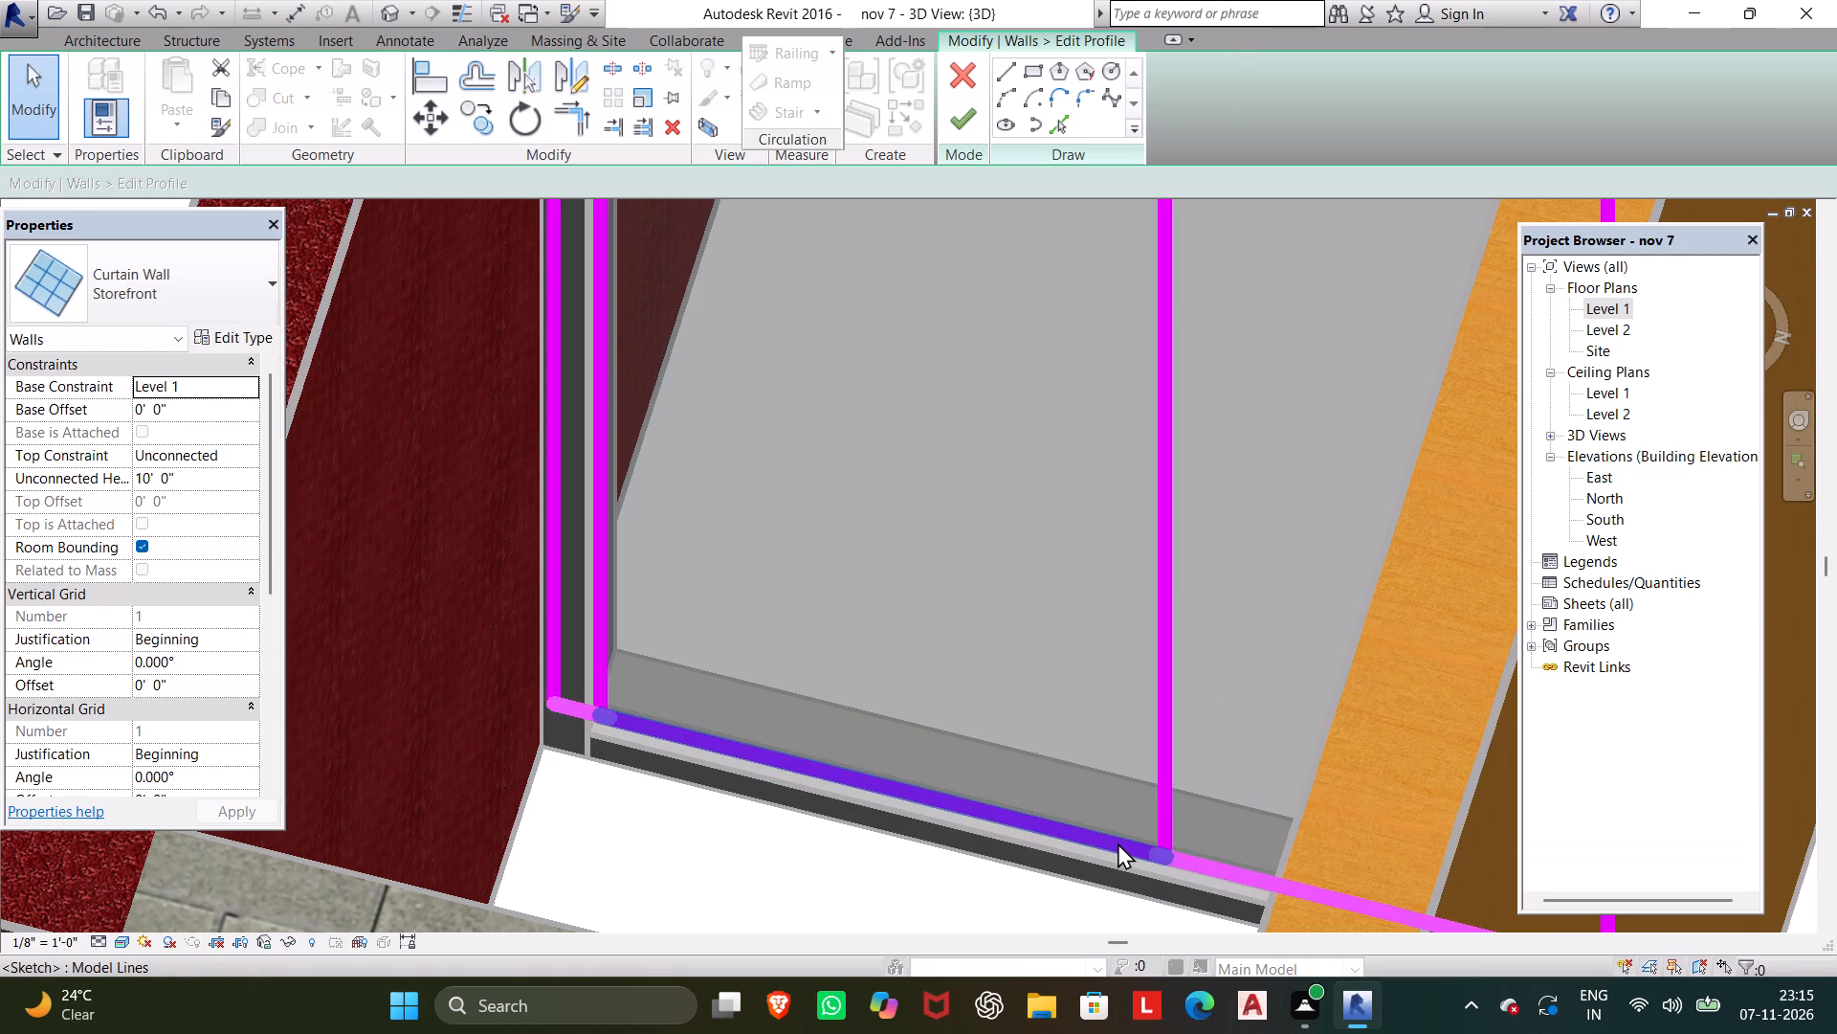
{"action": "key", "text": "Delete"}
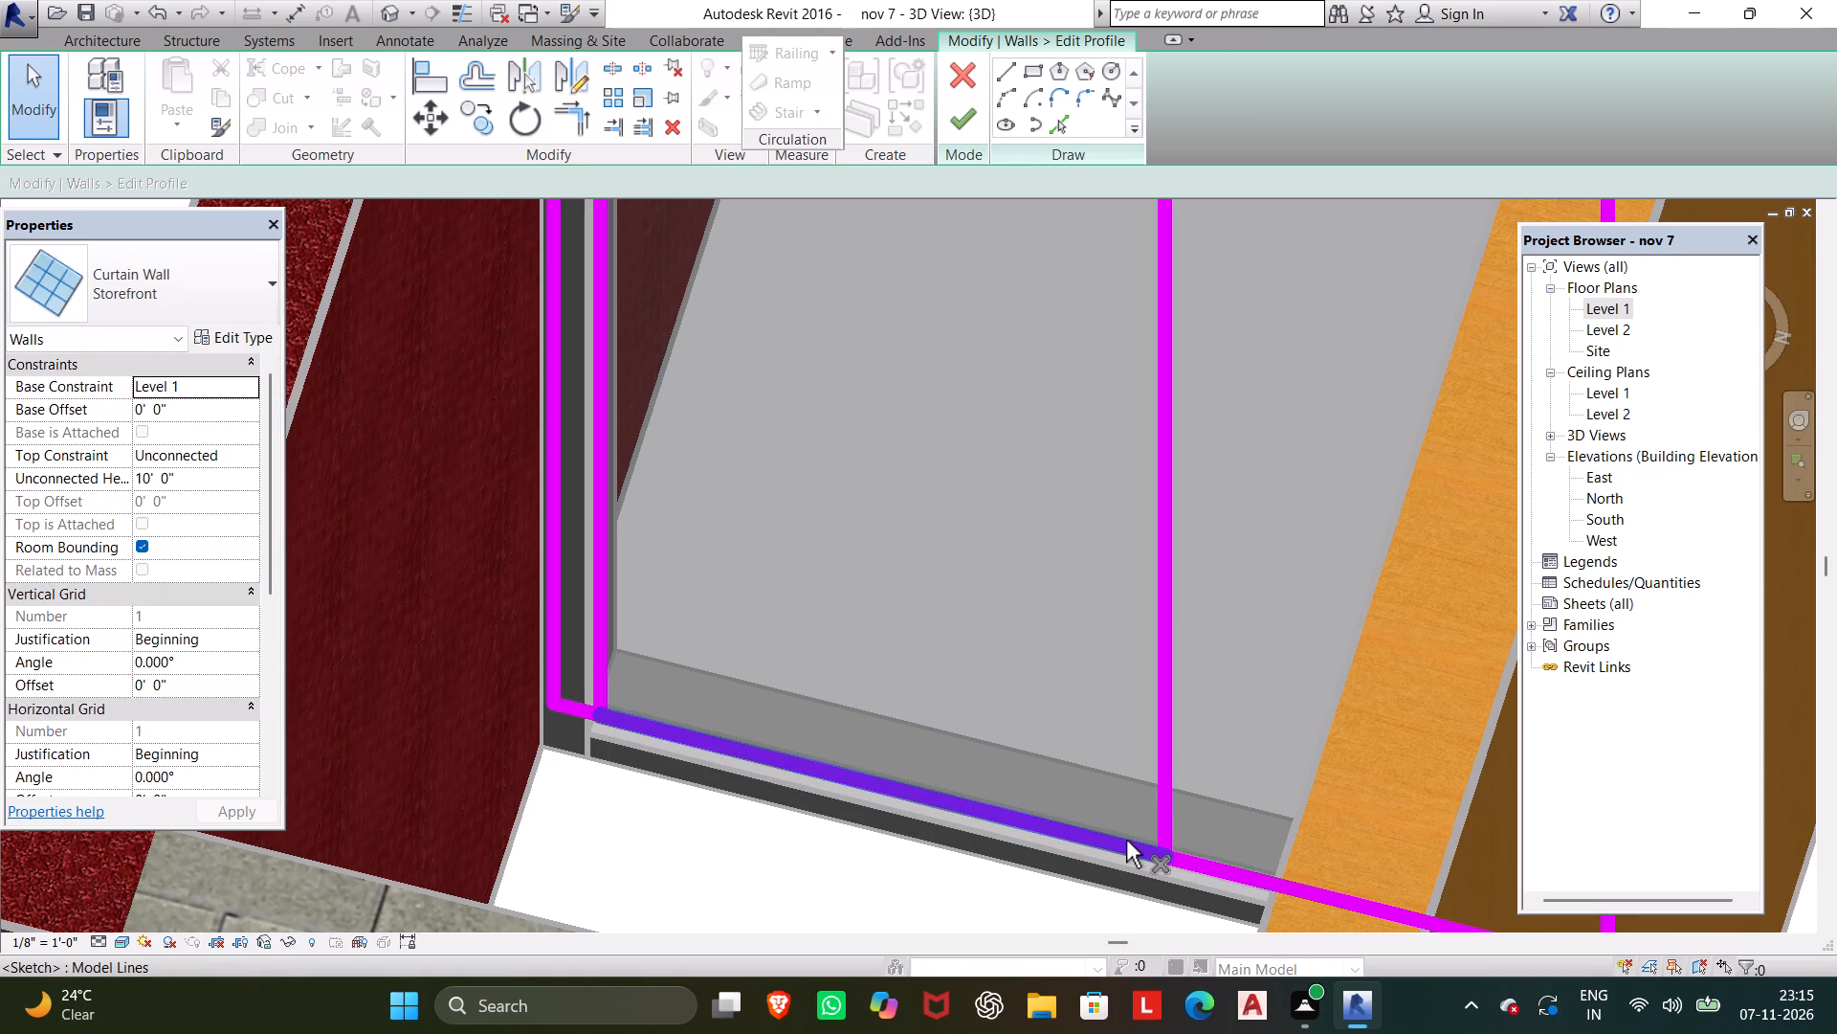
{"action": "left_click", "coordinate": [1126, 841]}
{"action": "key", "text": "Delete"}
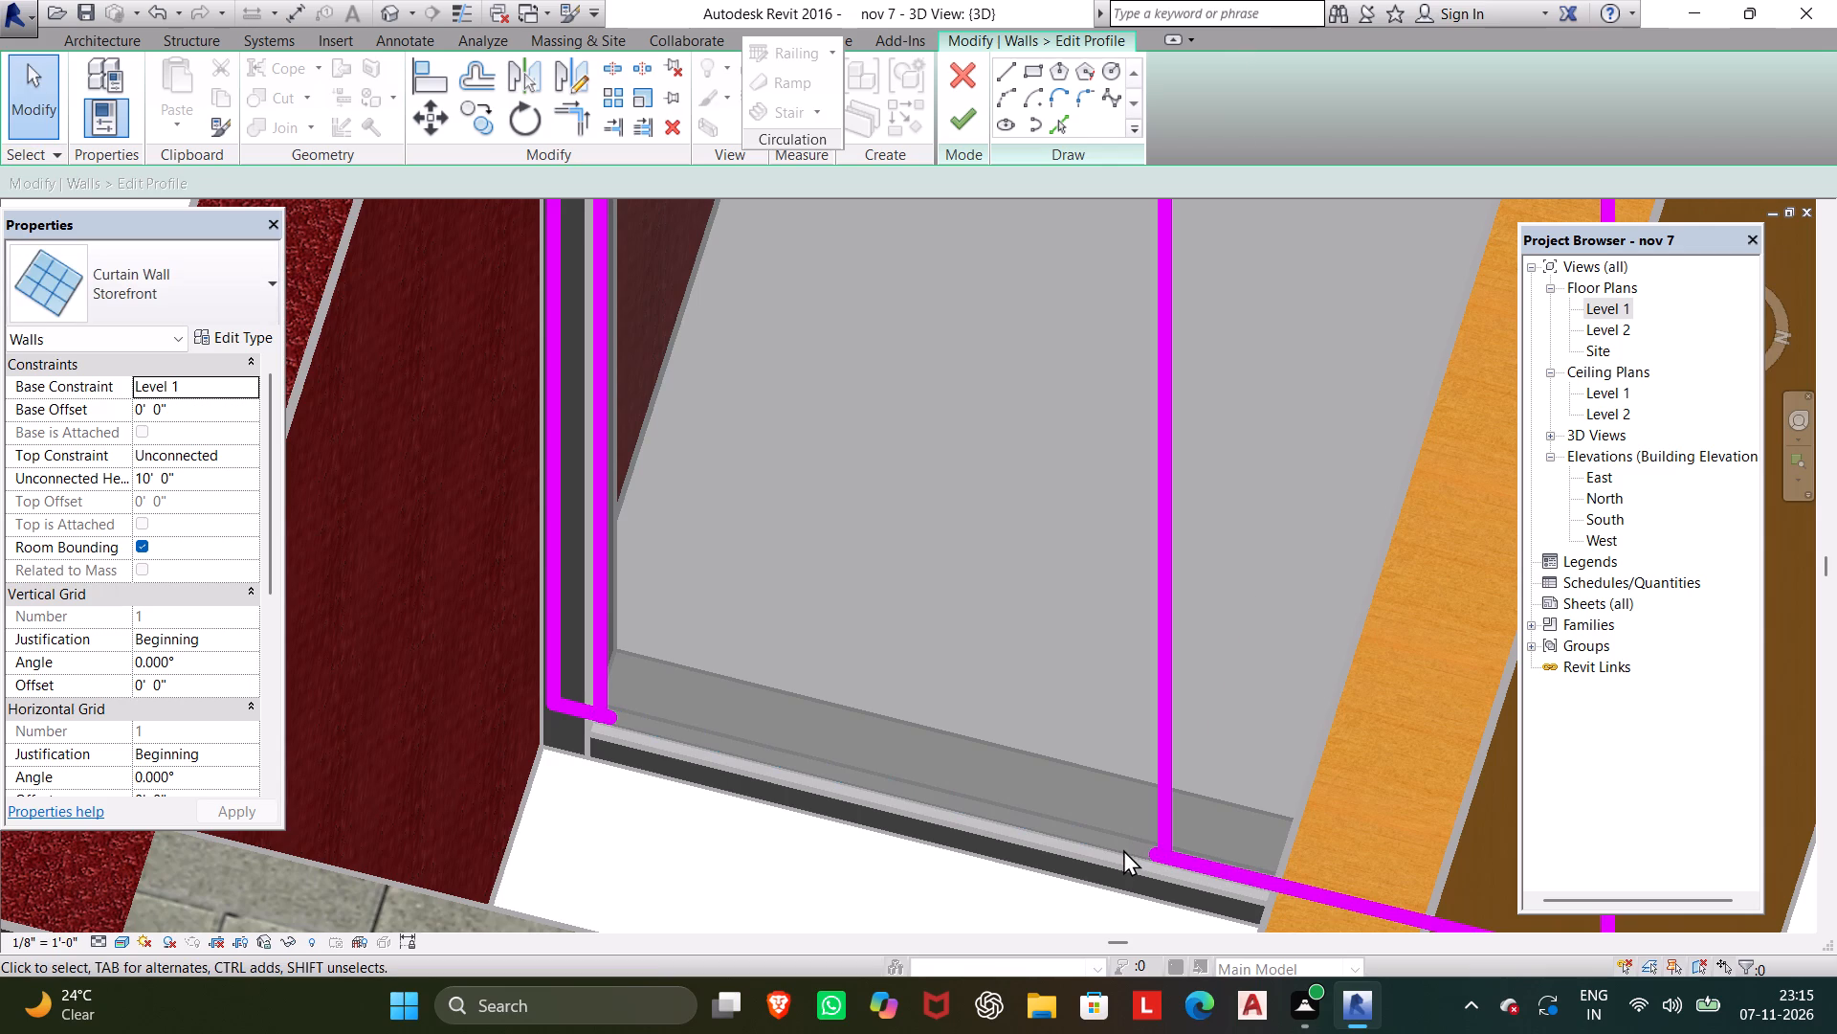
Pull the northern bottom line's end onto the opening's north vertical line, removing the constraints that block it.
{"action": "scroll", "coordinate": [1132, 865], "scroll_direction": "up", "scroll_amount": 8}
{"action": "left_click", "coordinate": [1181, 847]}
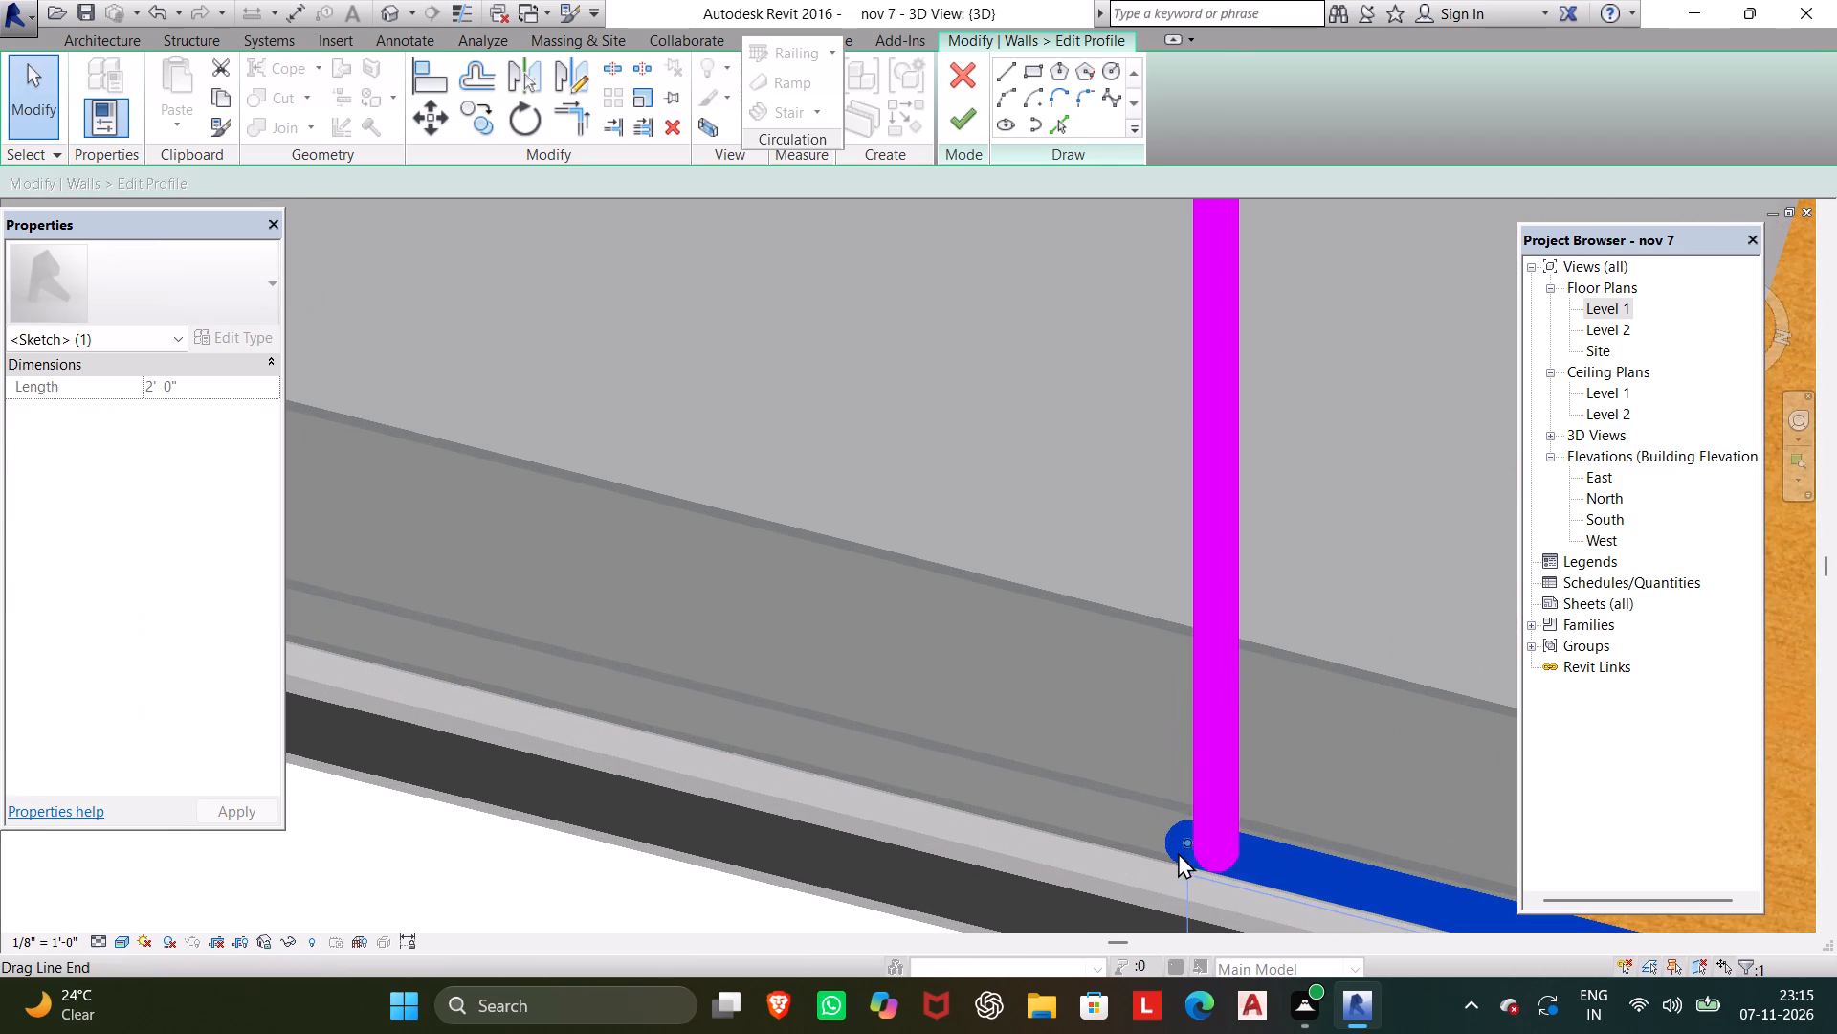
{"action": "left_click_drag", "start_coordinate": [1219, 853], "coordinate": [1183, 837]}
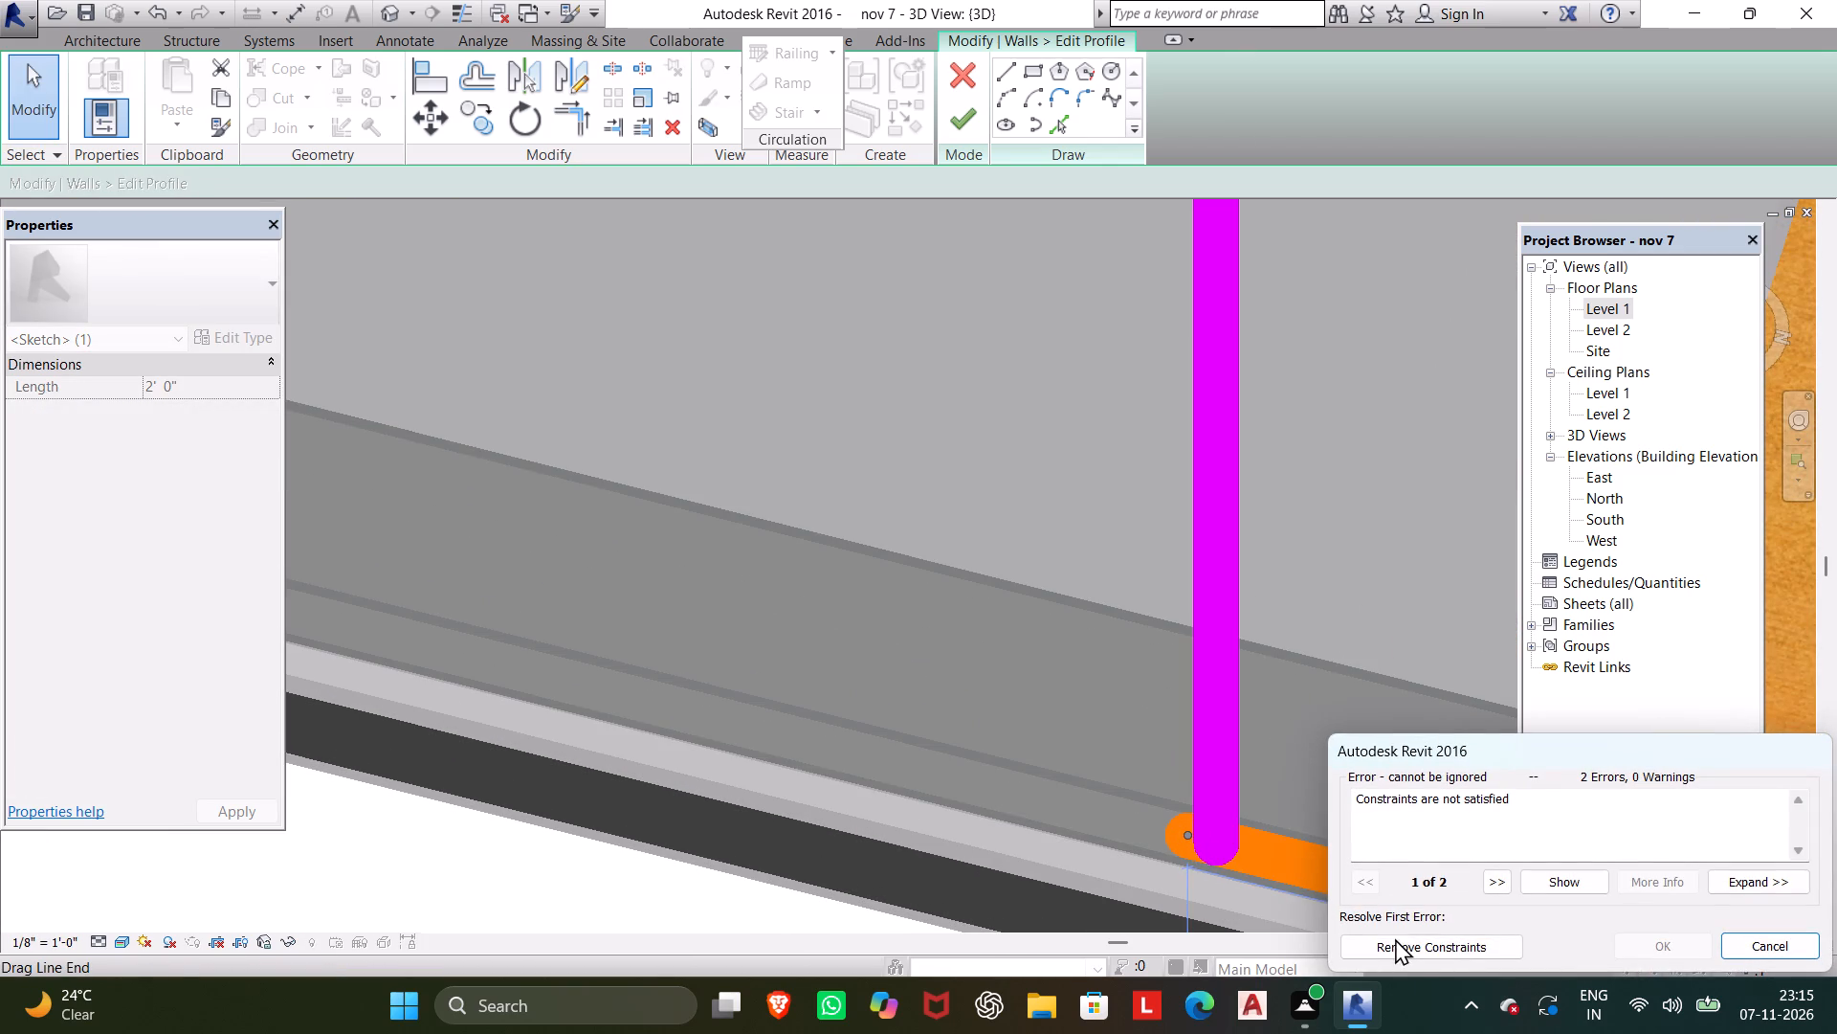
{"action": "left_click", "coordinate": [1409, 955]}
{"action": "left_click_drag", "start_coordinate": [1208, 843], "coordinate": [1187, 826]}
{"action": "left_click_drag", "start_coordinate": [1186, 837], "coordinate": [1226, 843]}
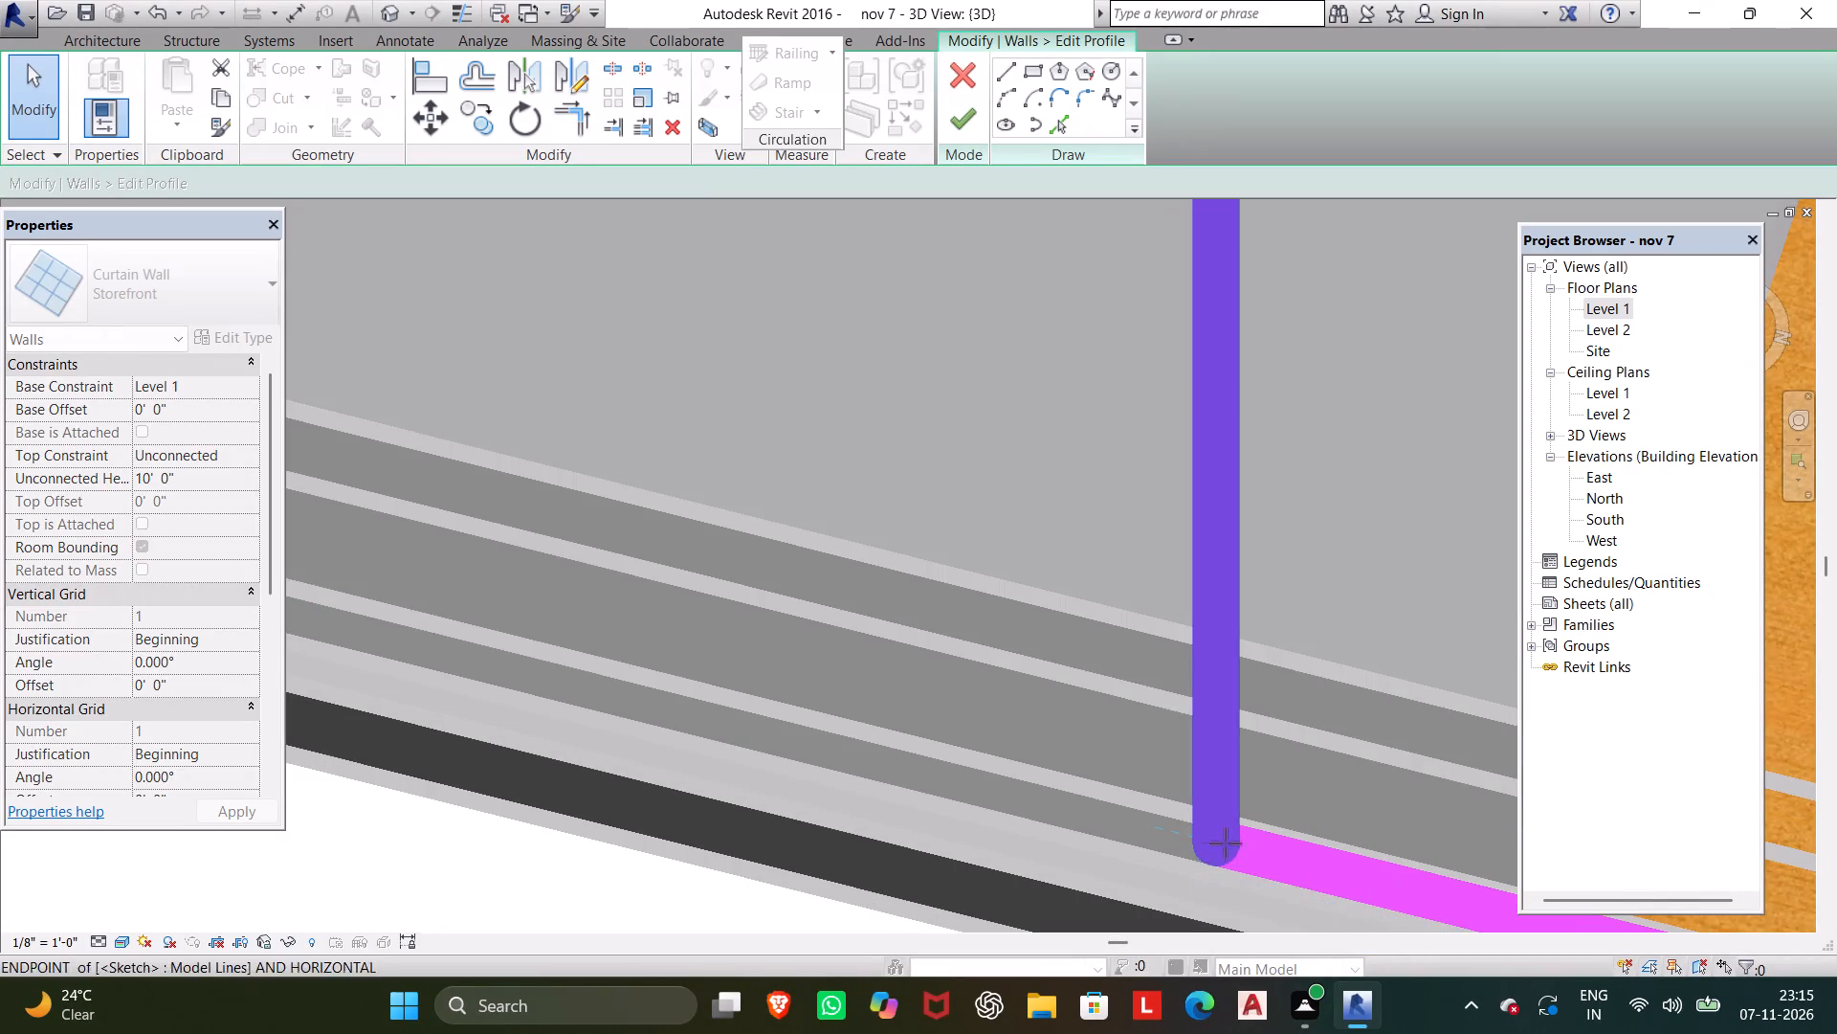
{"action": "left_click_drag", "start_coordinate": [1226, 843], "coordinate": [1228, 843]}
Shorten the southern bottom line to end at the opening's south vertical line, and finish the Storefront profile edit.
{"action": "scroll", "coordinate": [1199, 852], "scroll_direction": "down", "scroll_amount": 2}
{"action": "middle_click_drag", "start_coordinate": [1199, 852], "coordinate": [1335, 911]}
{"action": "scroll", "coordinate": [1210, 815], "scroll_direction": "down", "scroll_amount": 4}
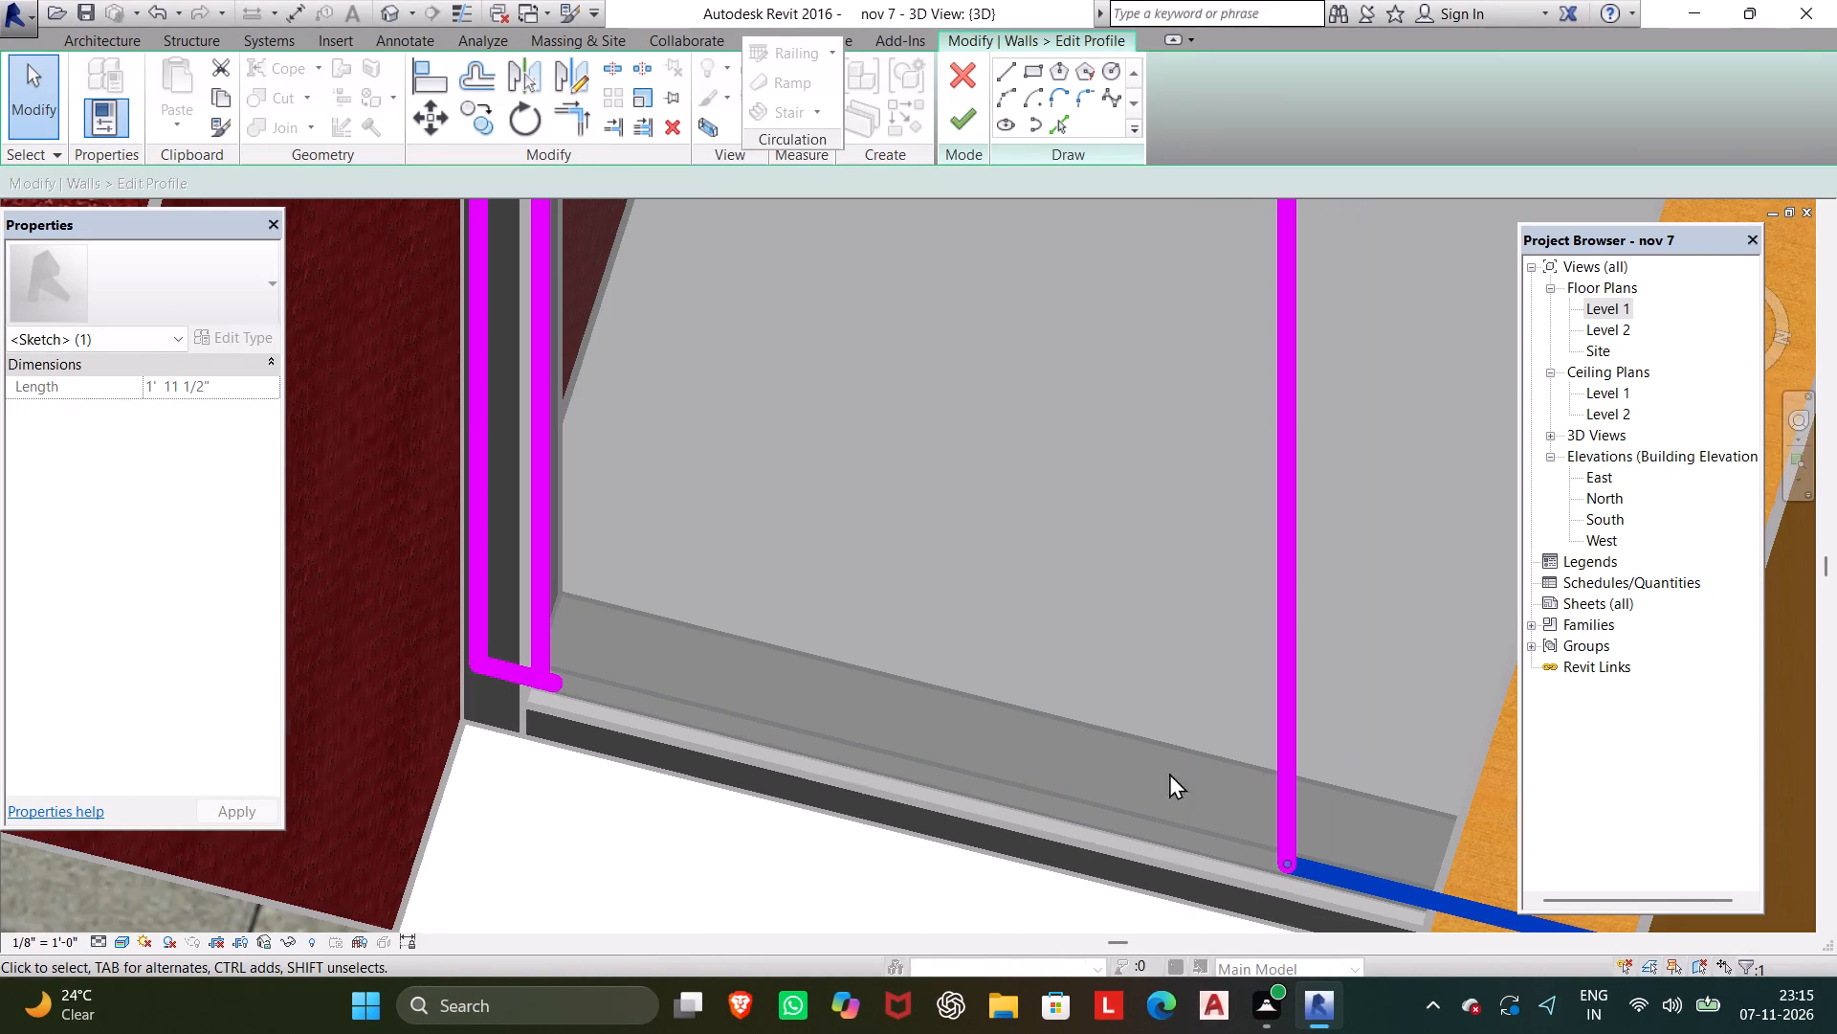
{"action": "middle_click_drag", "start_coordinate": [1052, 740], "coordinate": [1162, 787]}
{"action": "scroll", "coordinate": [650, 720], "scroll_direction": "up", "scroll_amount": 4}
{"action": "scroll", "coordinate": [1232, 520], "scroll_direction": "up", "scroll_amount": 1}
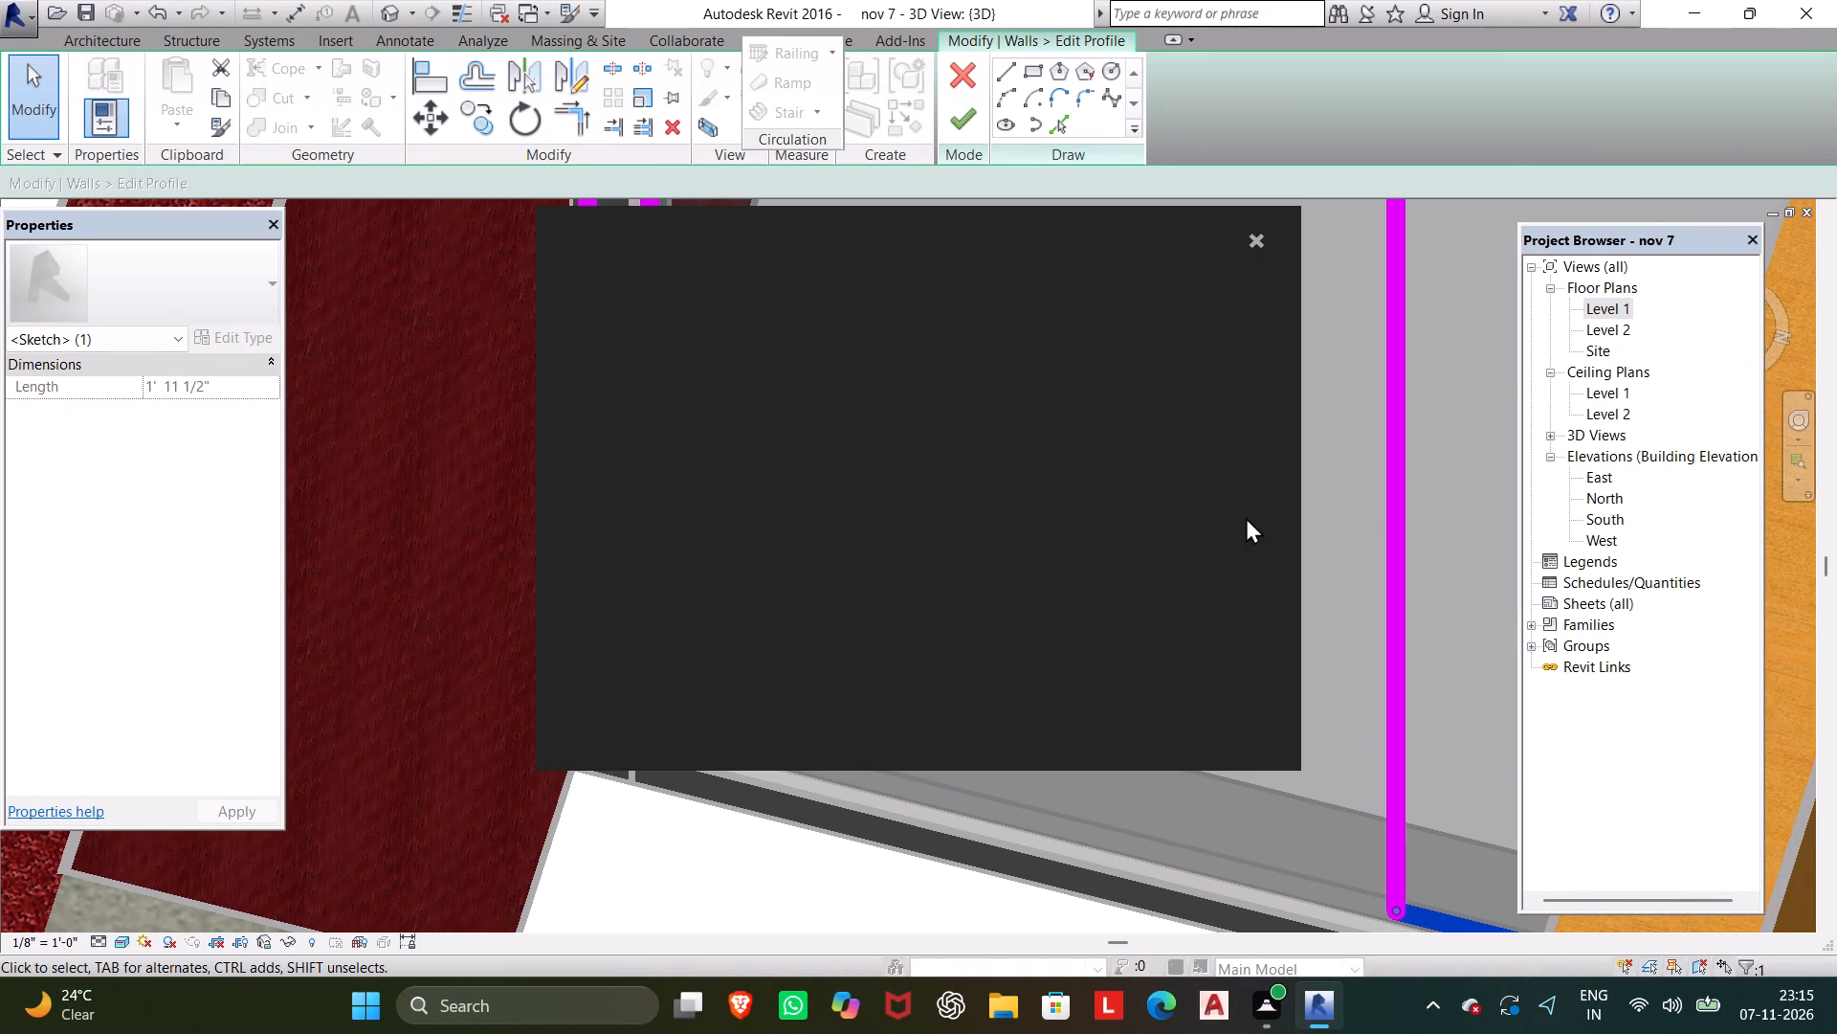
{"action": "left_click", "coordinate": [1260, 241]}
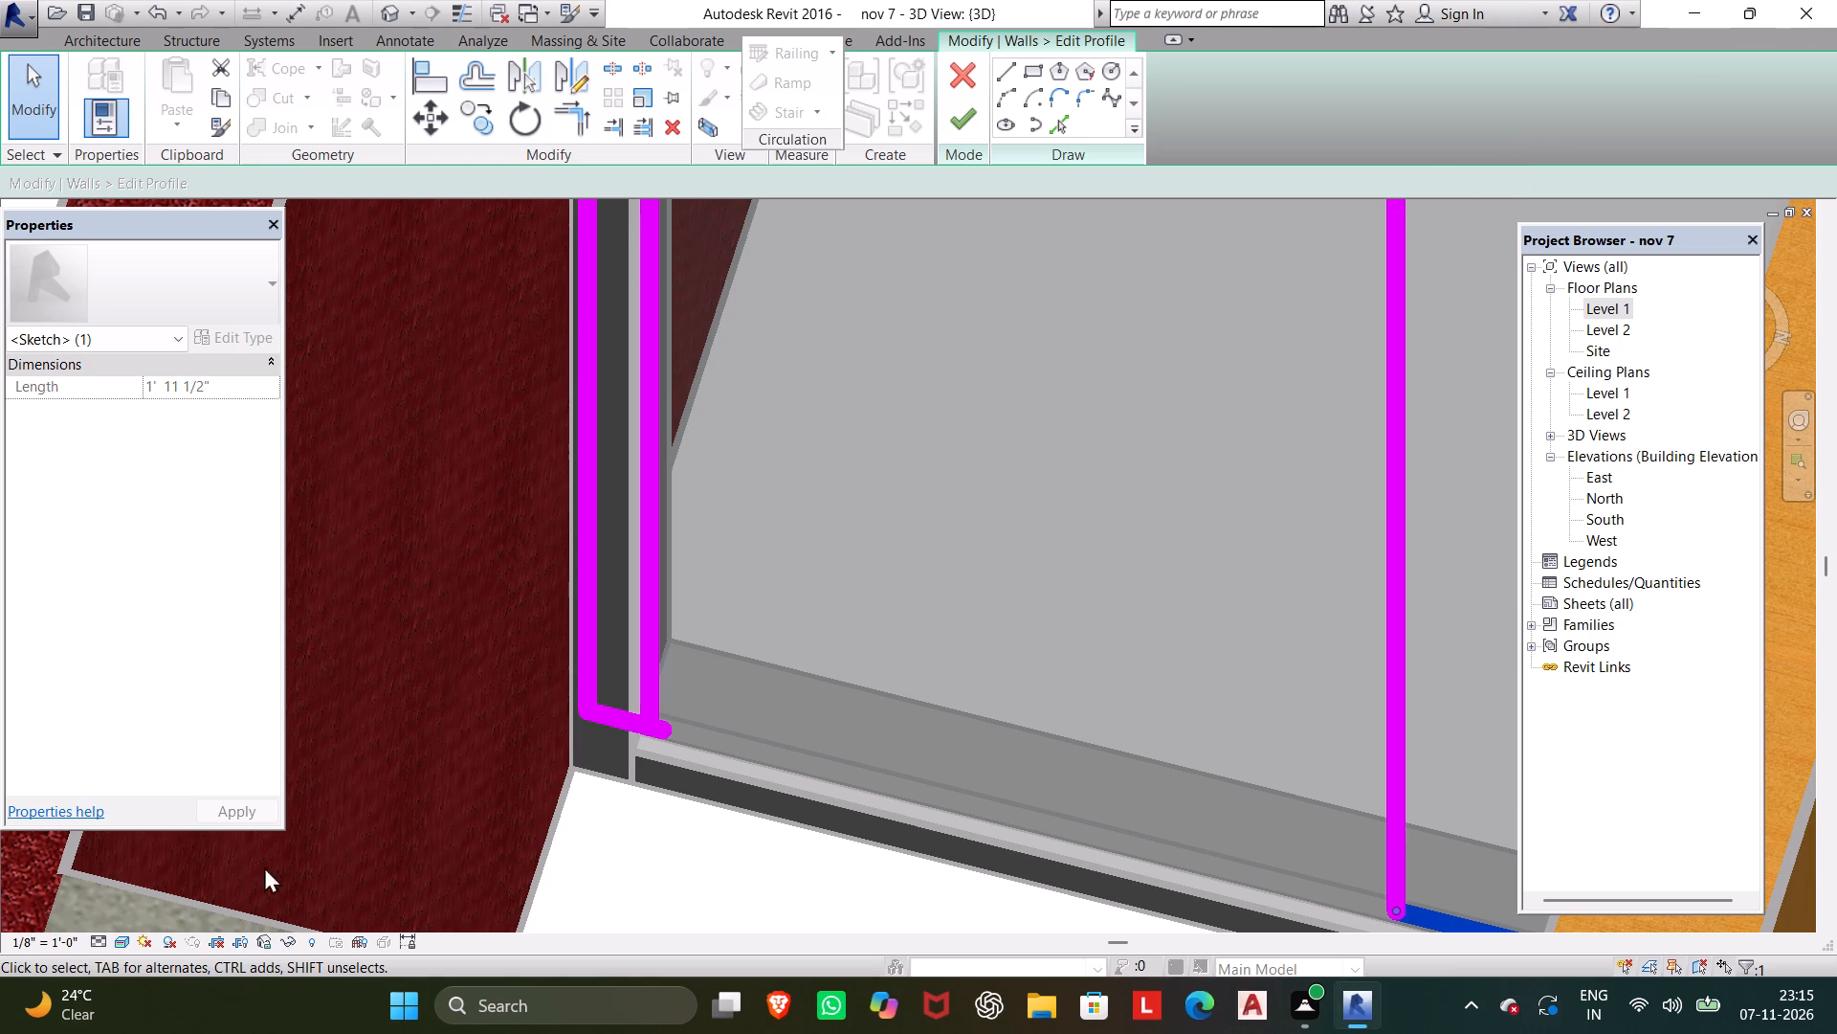
{"action": "scroll", "coordinate": [699, 775], "scroll_direction": "up", "scroll_amount": 4}
{"action": "scroll", "coordinate": [600, 678], "scroll_direction": "up", "scroll_amount": 5}
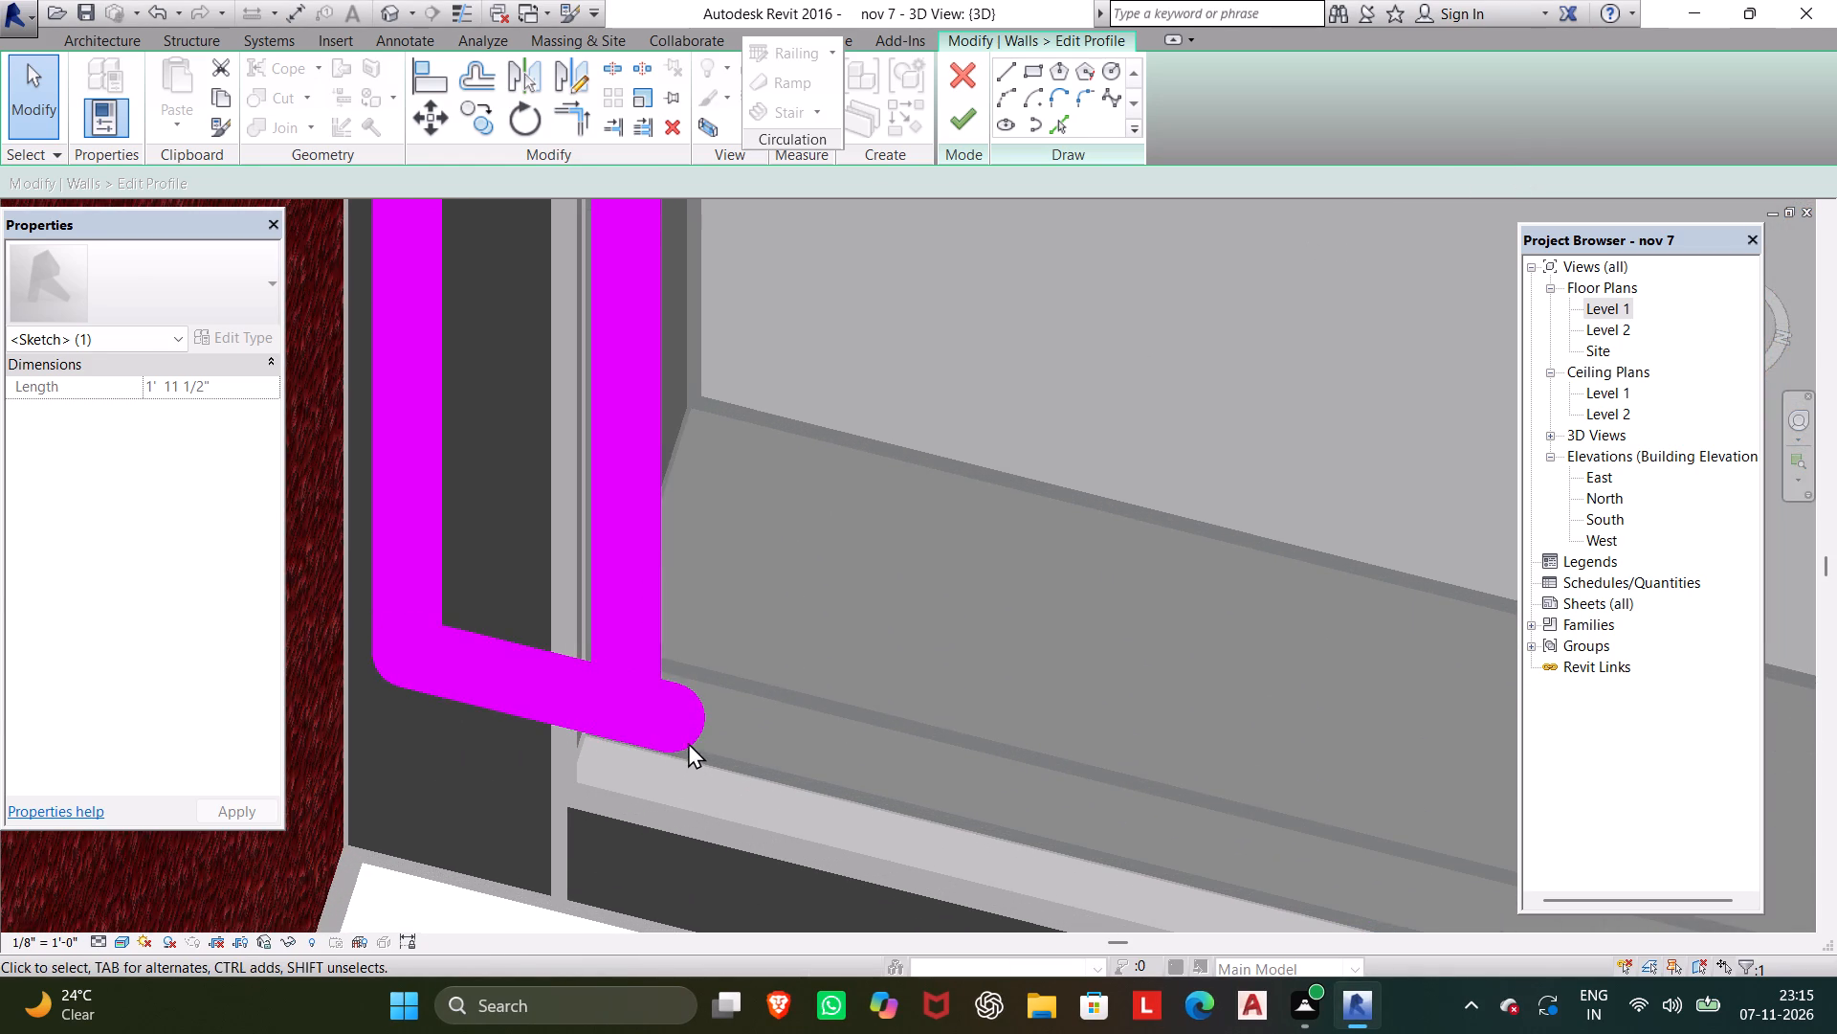
{"action": "left_click", "coordinate": [684, 731]}
{"action": "left_click", "coordinate": [647, 706]}
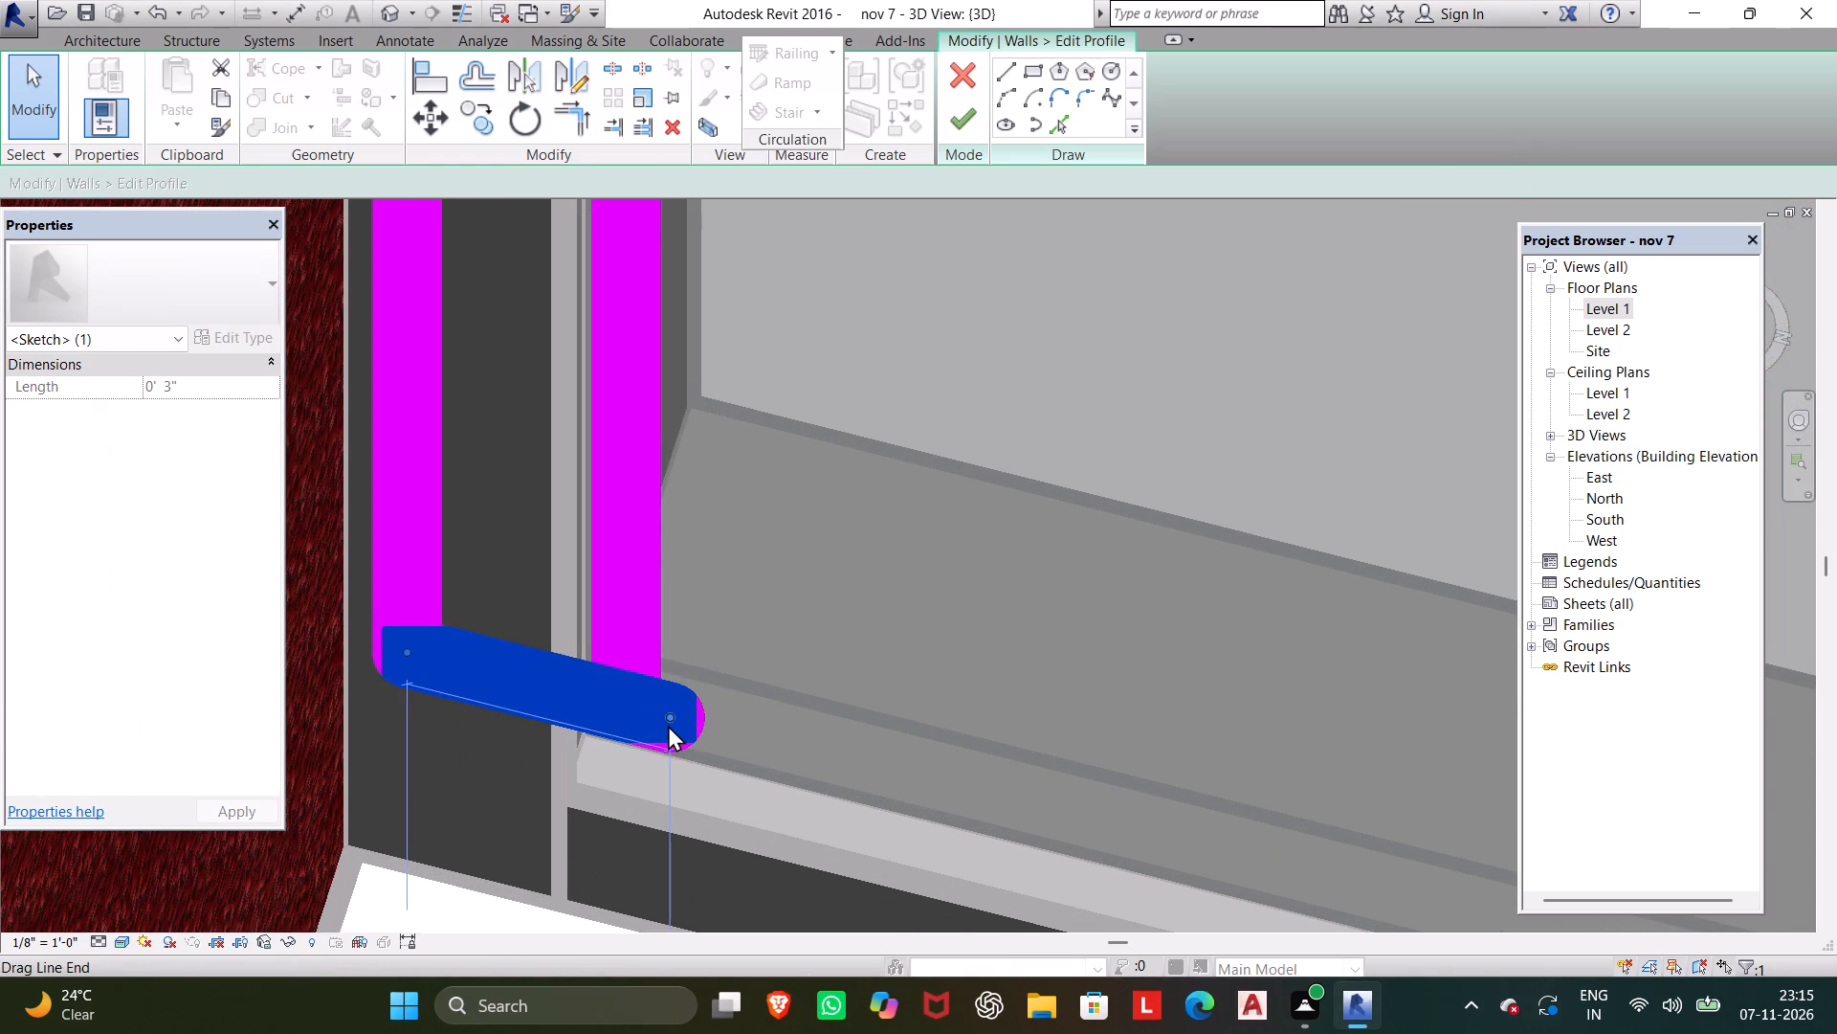
{"action": "left_click_drag", "start_coordinate": [673, 715], "coordinate": [631, 711]}
{"action": "left_click", "coordinate": [708, 749]}
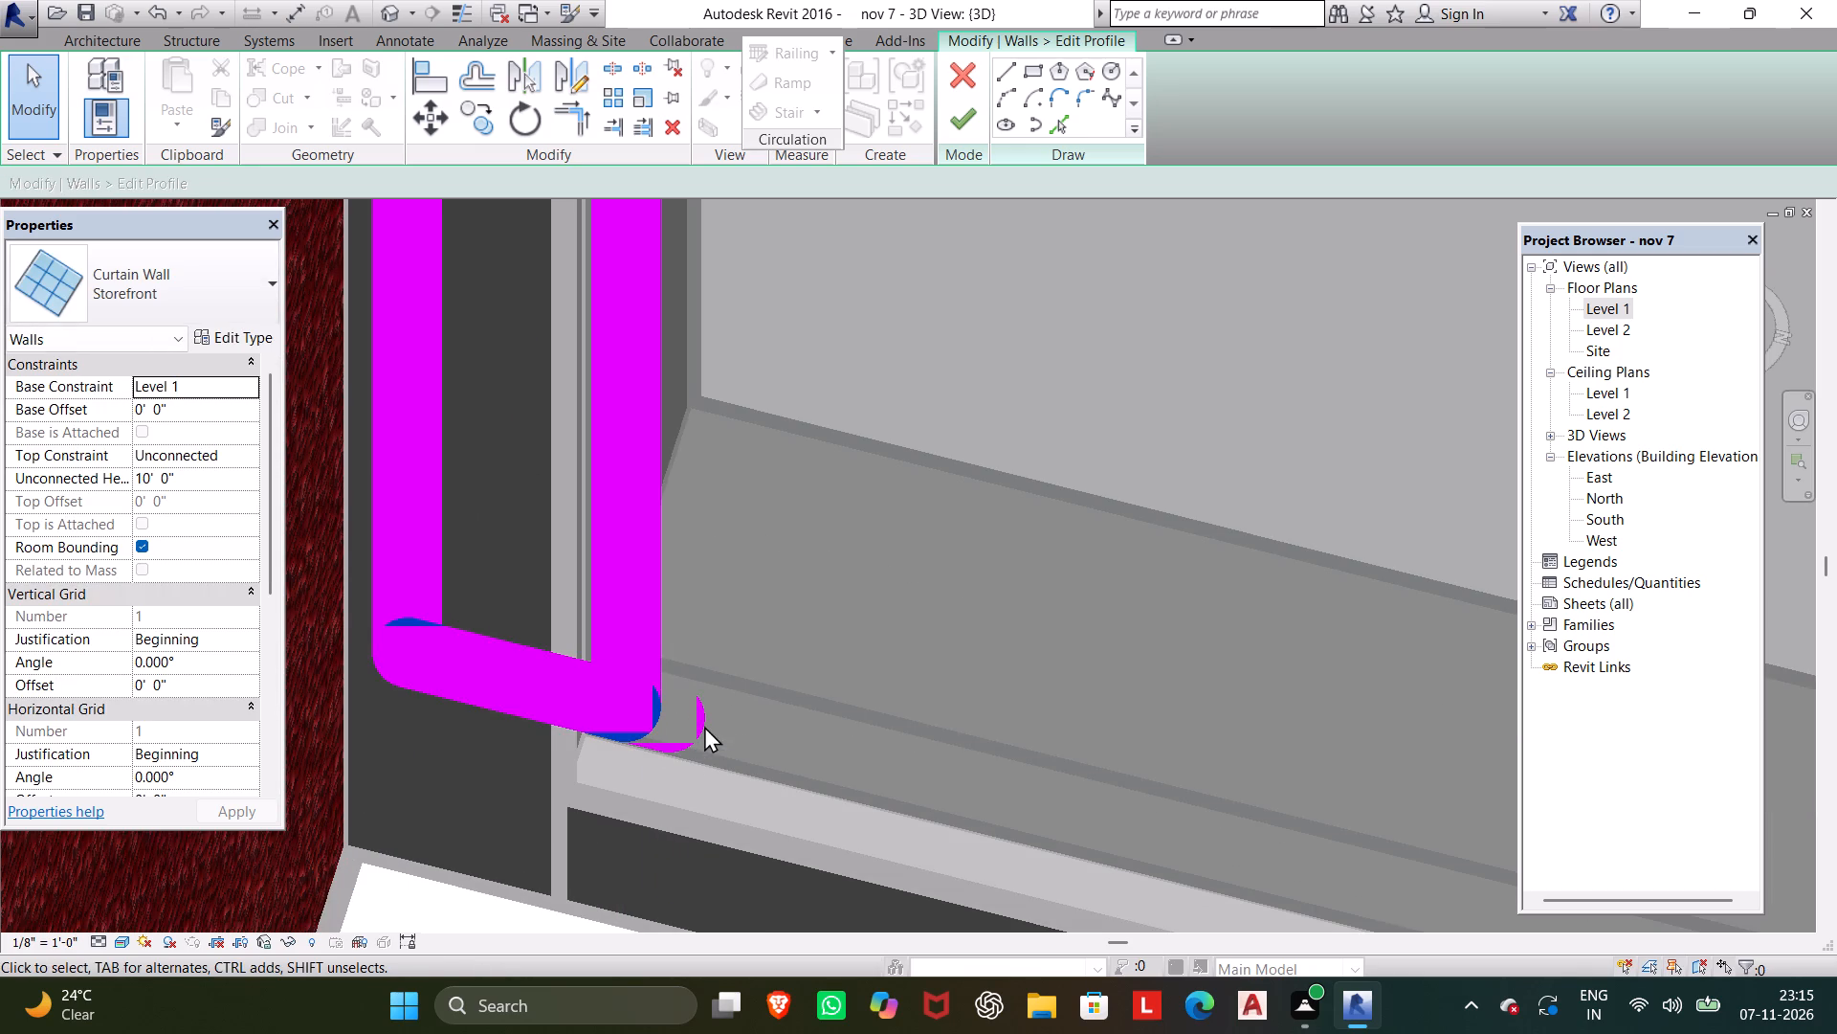
{"action": "left_click", "coordinate": [701, 719]}
{"action": "scroll", "coordinate": [678, 754], "scroll_direction": "down", "scroll_amount": 1}
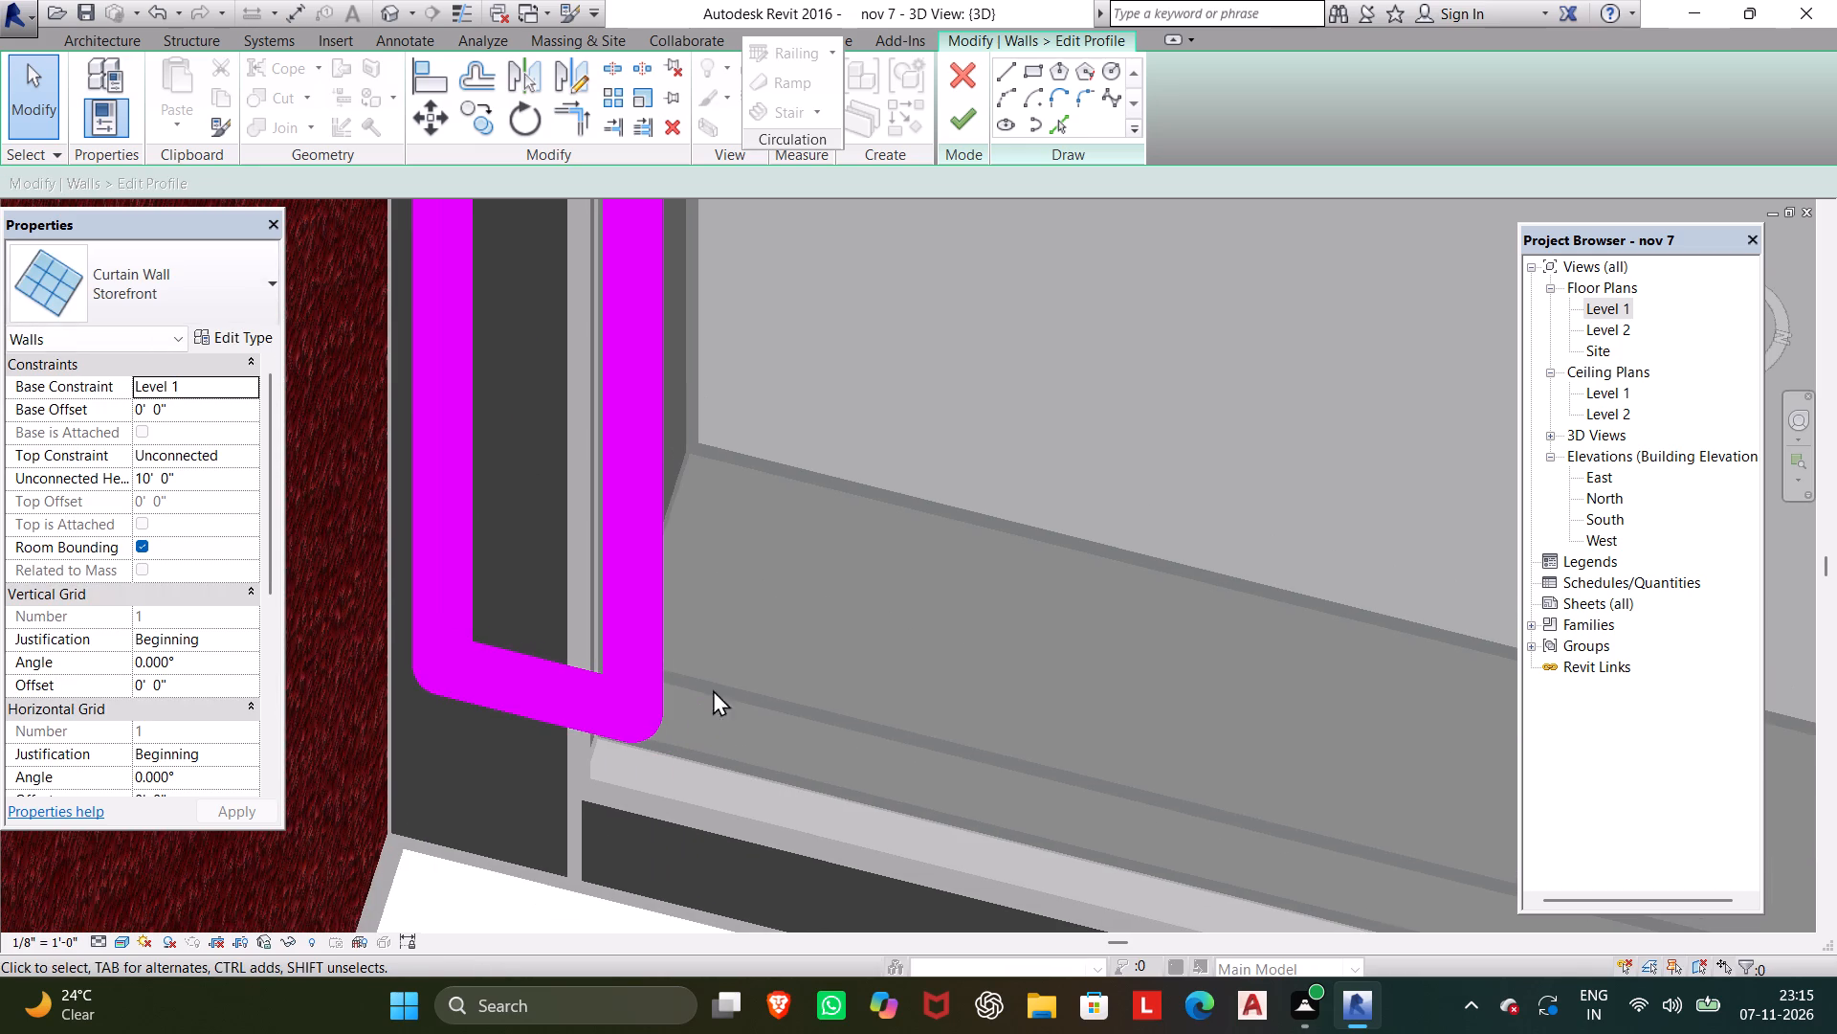
{"action": "left_click", "coordinate": [958, 133]}
{"action": "scroll", "coordinate": [989, 588], "scroll_direction": "down", "scroll_amount": 2}
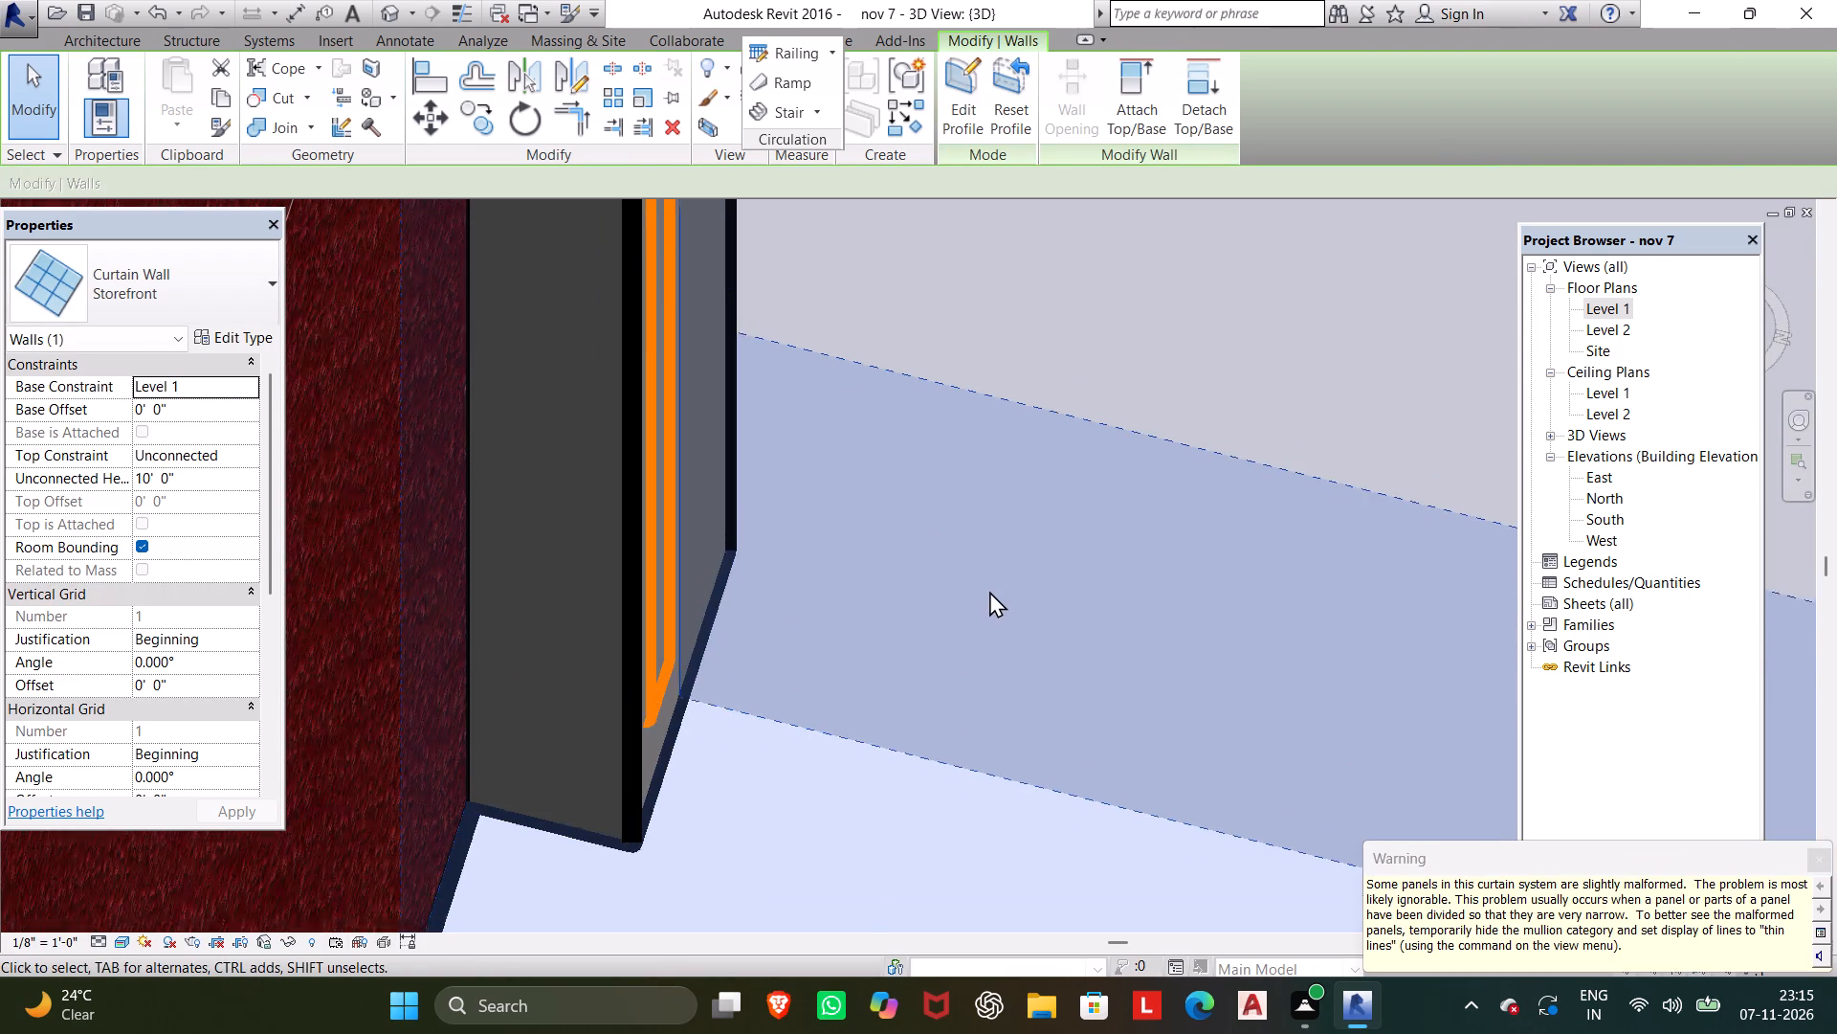
Examine the cut door opening in the Storefront divider and its surrounding mullions in 3D.
{"action": "scroll", "coordinate": [989, 591], "scroll_direction": "down", "scroll_amount": 16}
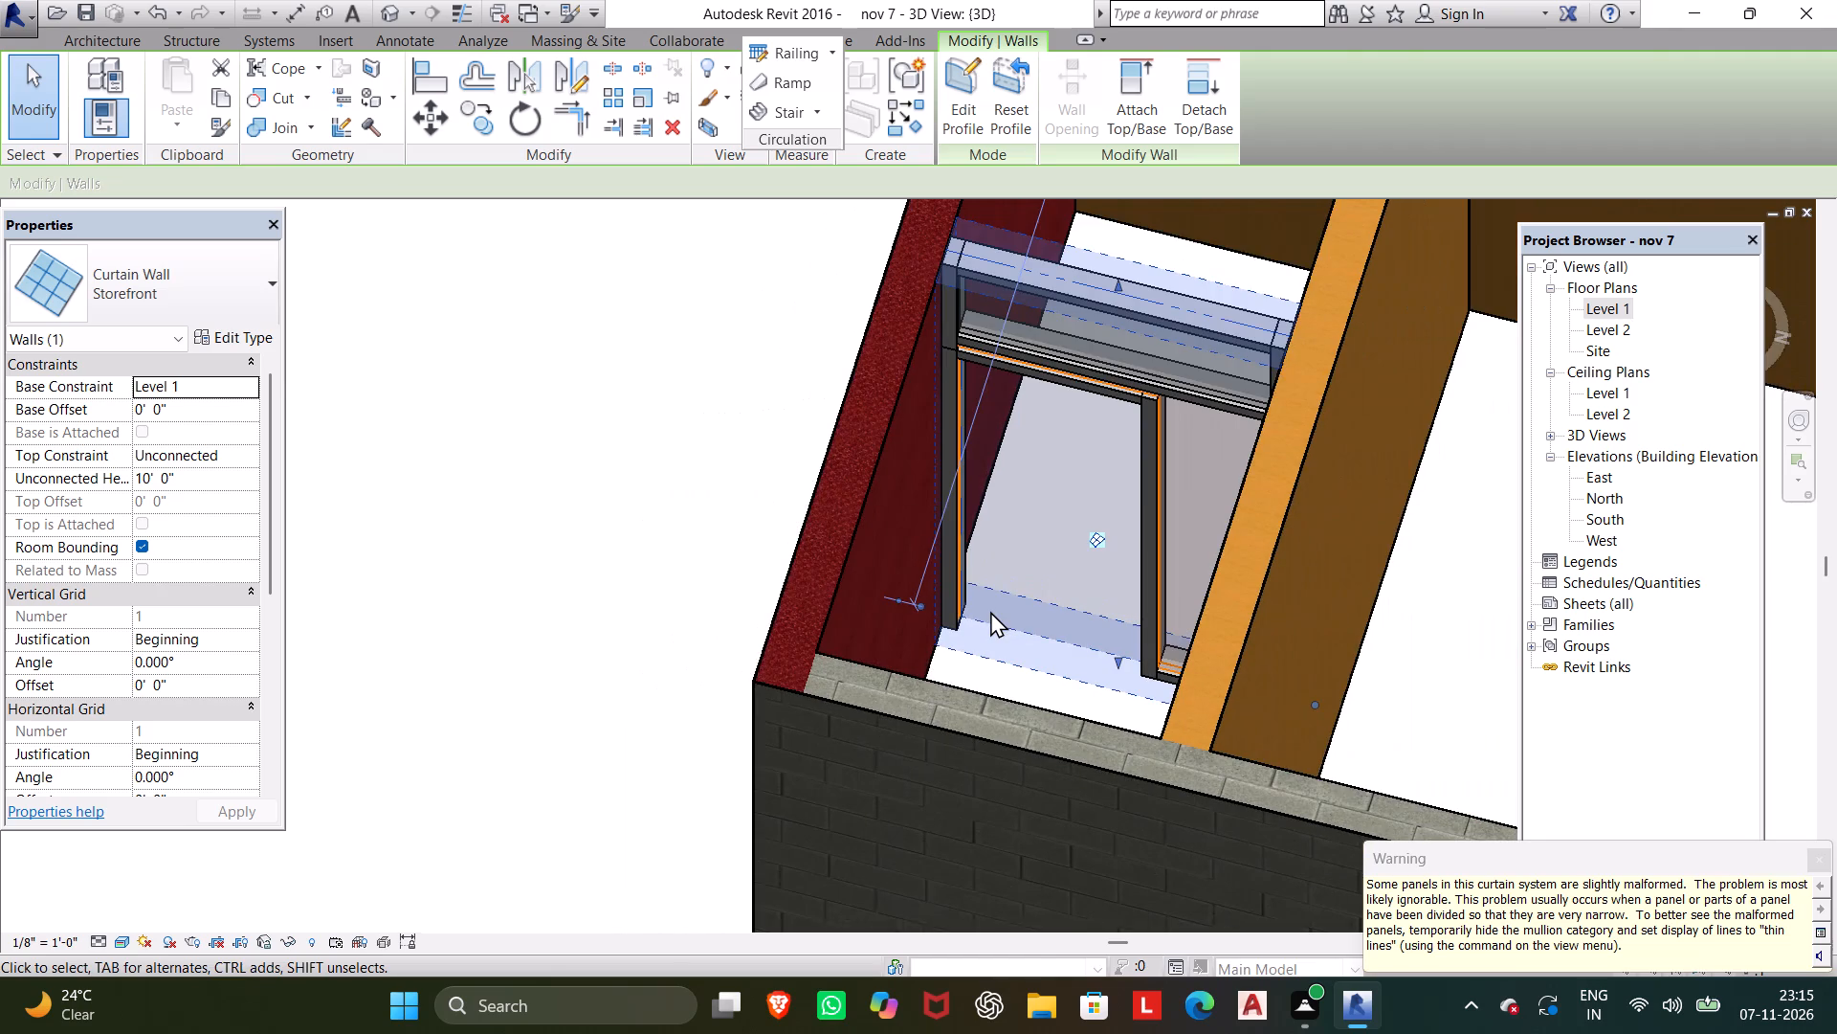
{"action": "key", "text": "Escape"}
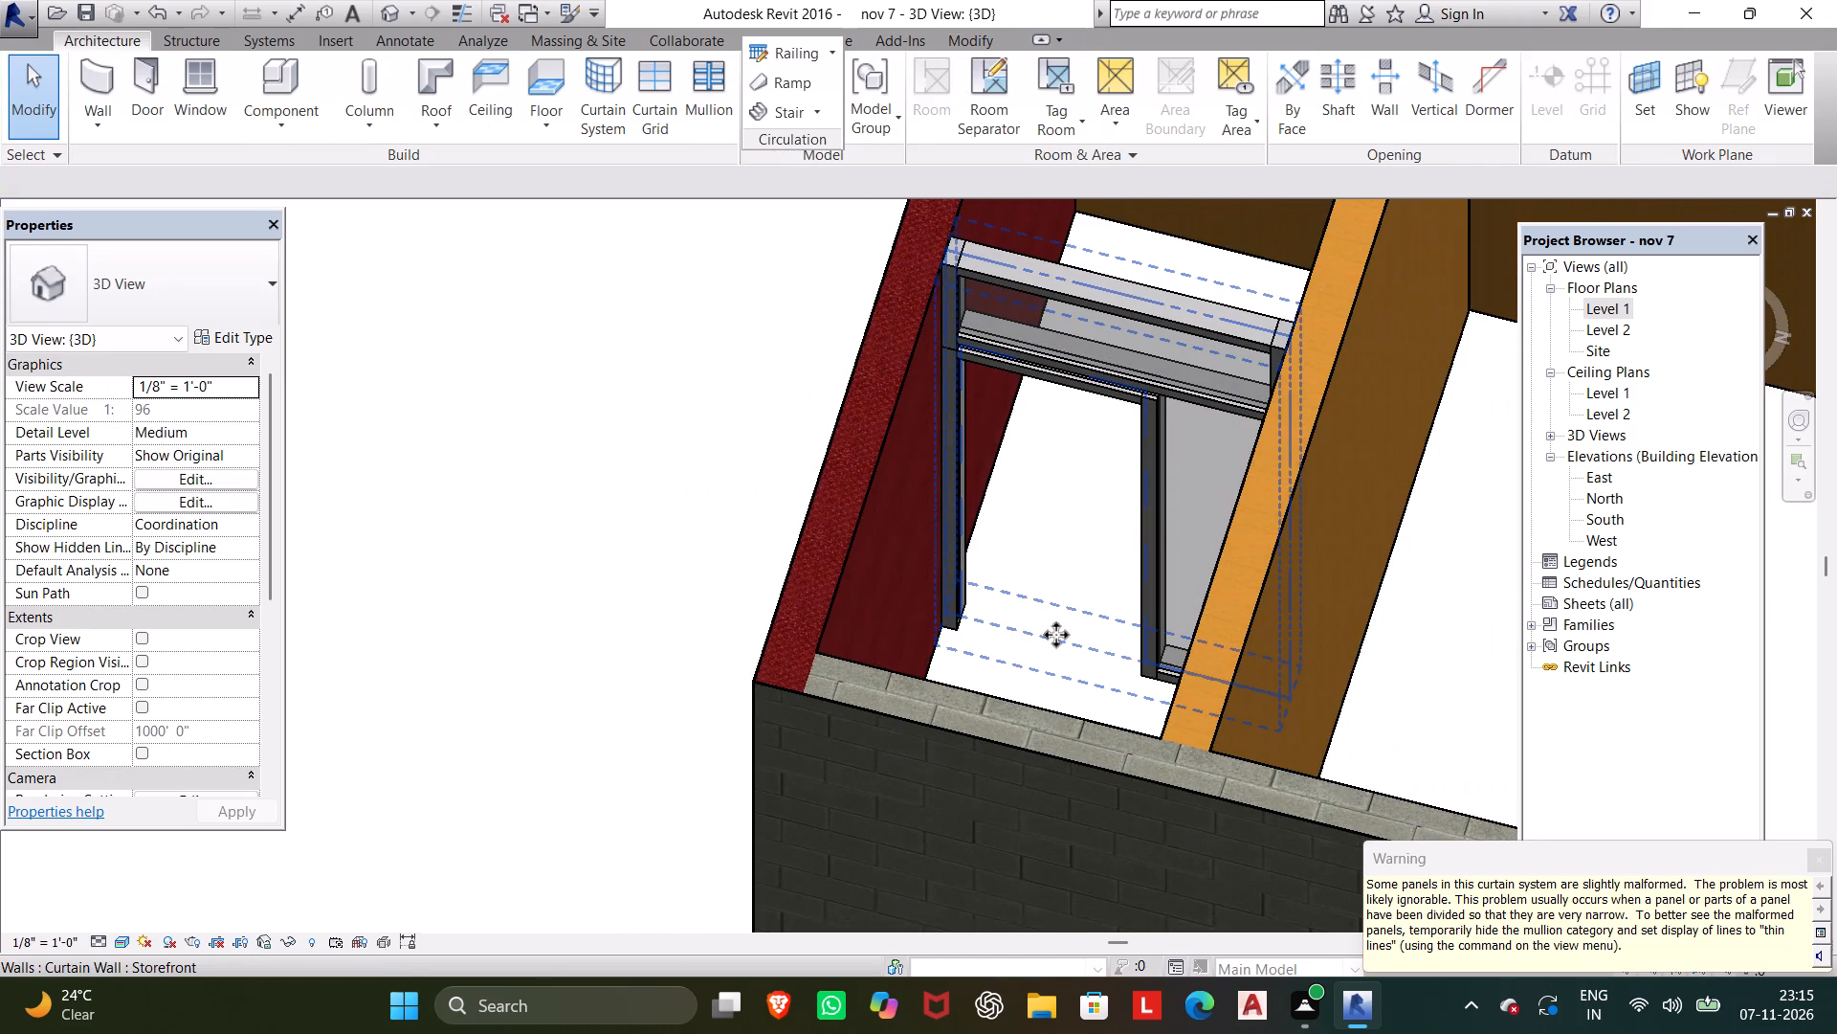
{"action": "scroll", "coordinate": [965, 550], "scroll_direction": "up", "scroll_amount": 9}
{"action": "scroll", "coordinate": [974, 597], "scroll_direction": "down", "scroll_amount": 2}
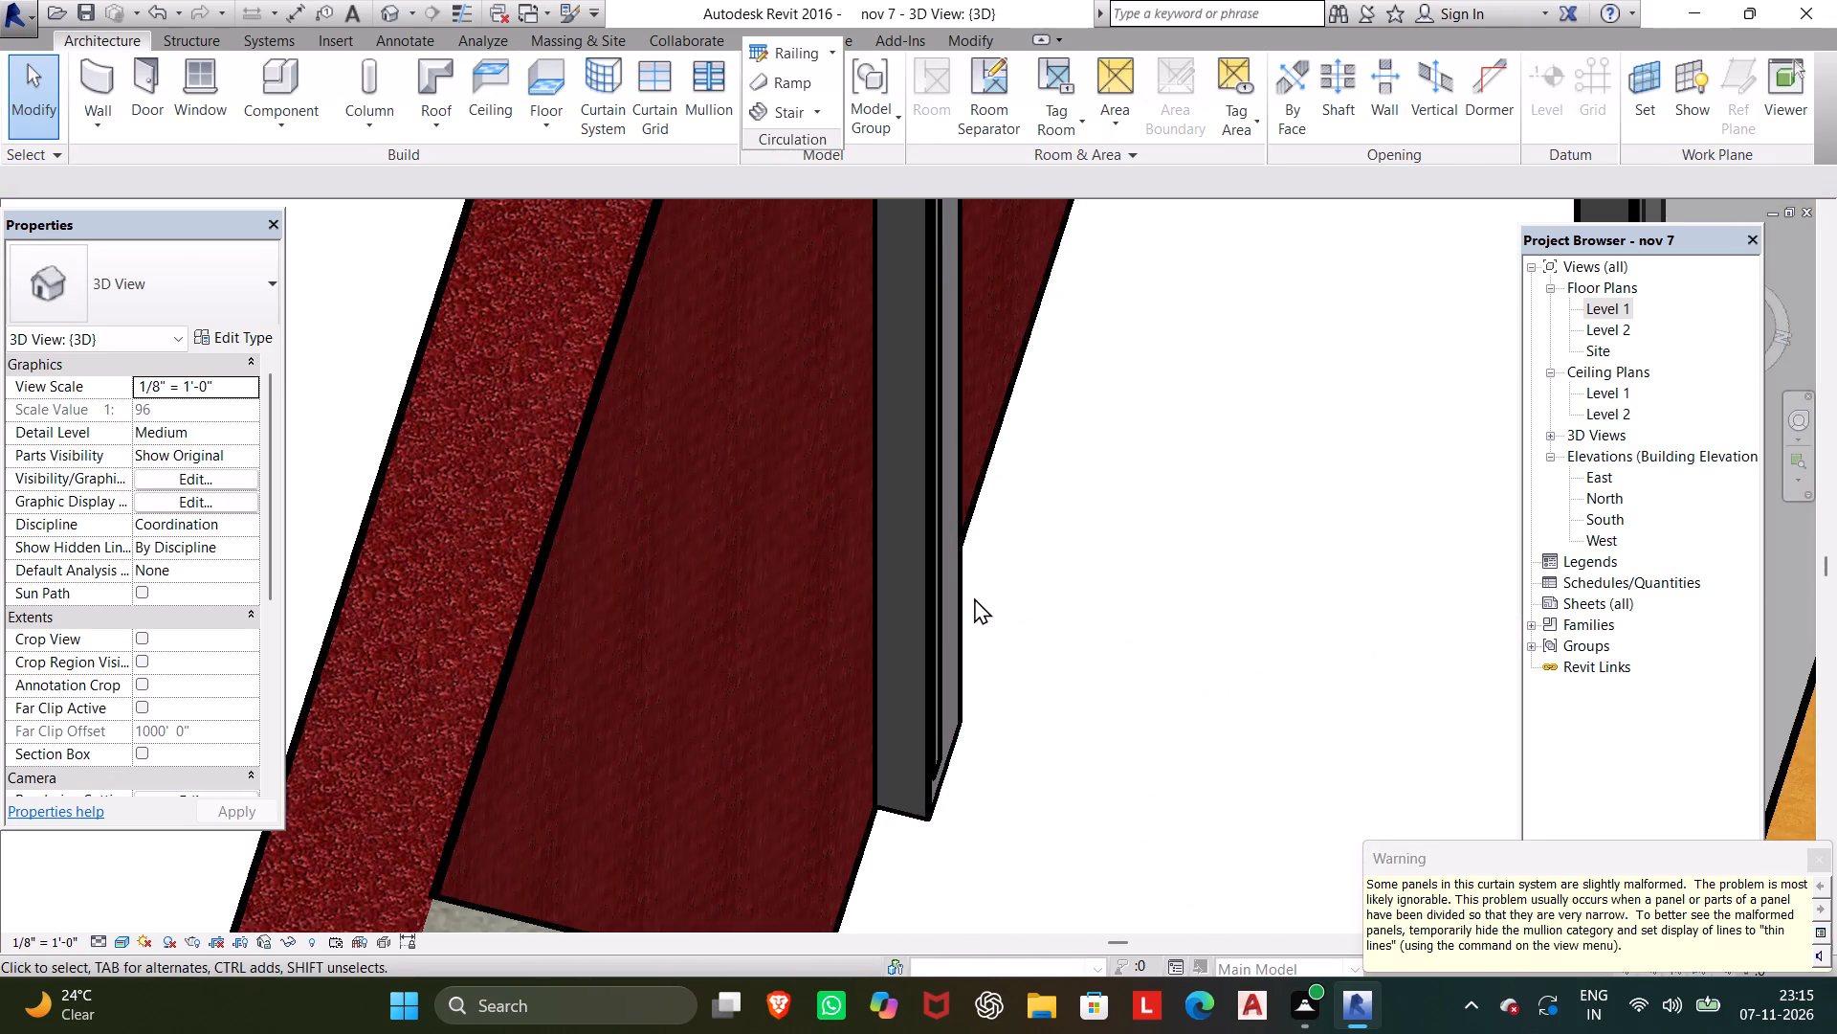
{"action": "scroll", "coordinate": [974, 597], "scroll_direction": "down", "scroll_amount": 5}
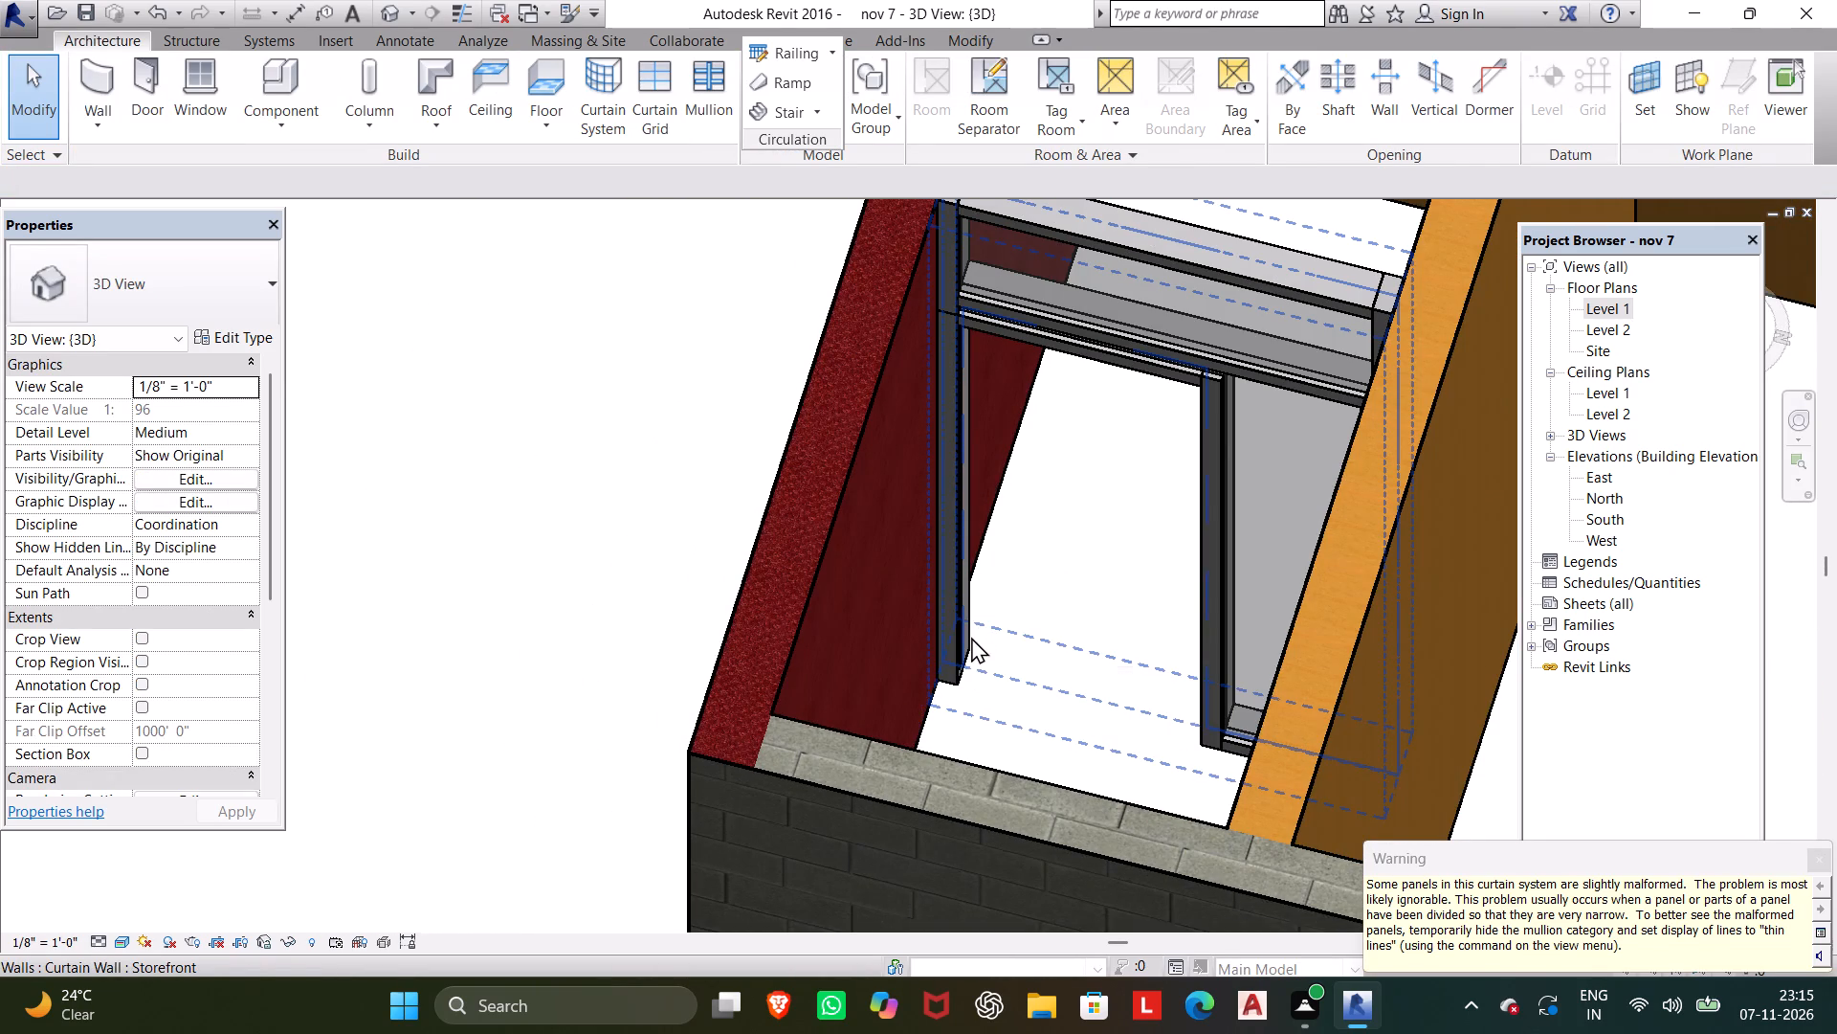
{"action": "middle_click_drag", "start_coordinate": [971, 639], "coordinate": [980, 614], "text": "shift"}
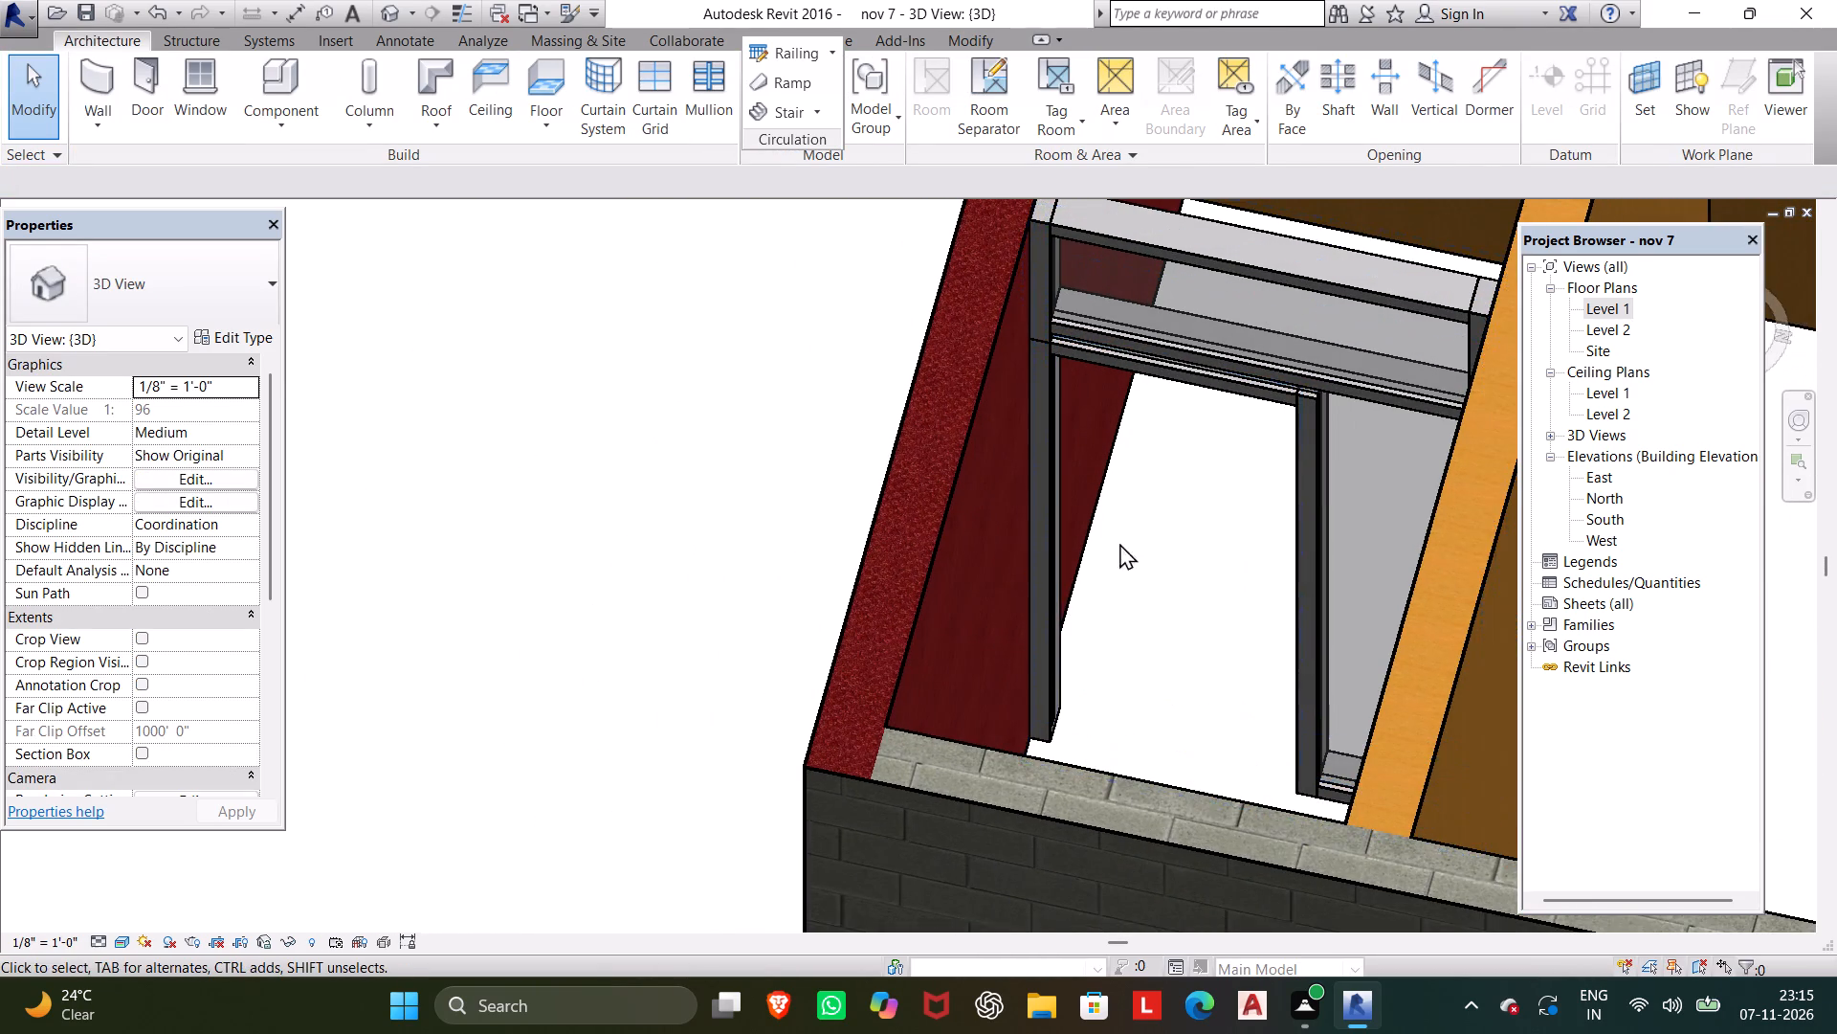
Unpin and delete the 2.5" x 5" rectangular mullion across the head of the Storefront door opening.
{"action": "scroll", "coordinate": [1169, 420], "scroll_direction": "up", "scroll_amount": 5}
{"action": "left_click", "coordinate": [1165, 332]}
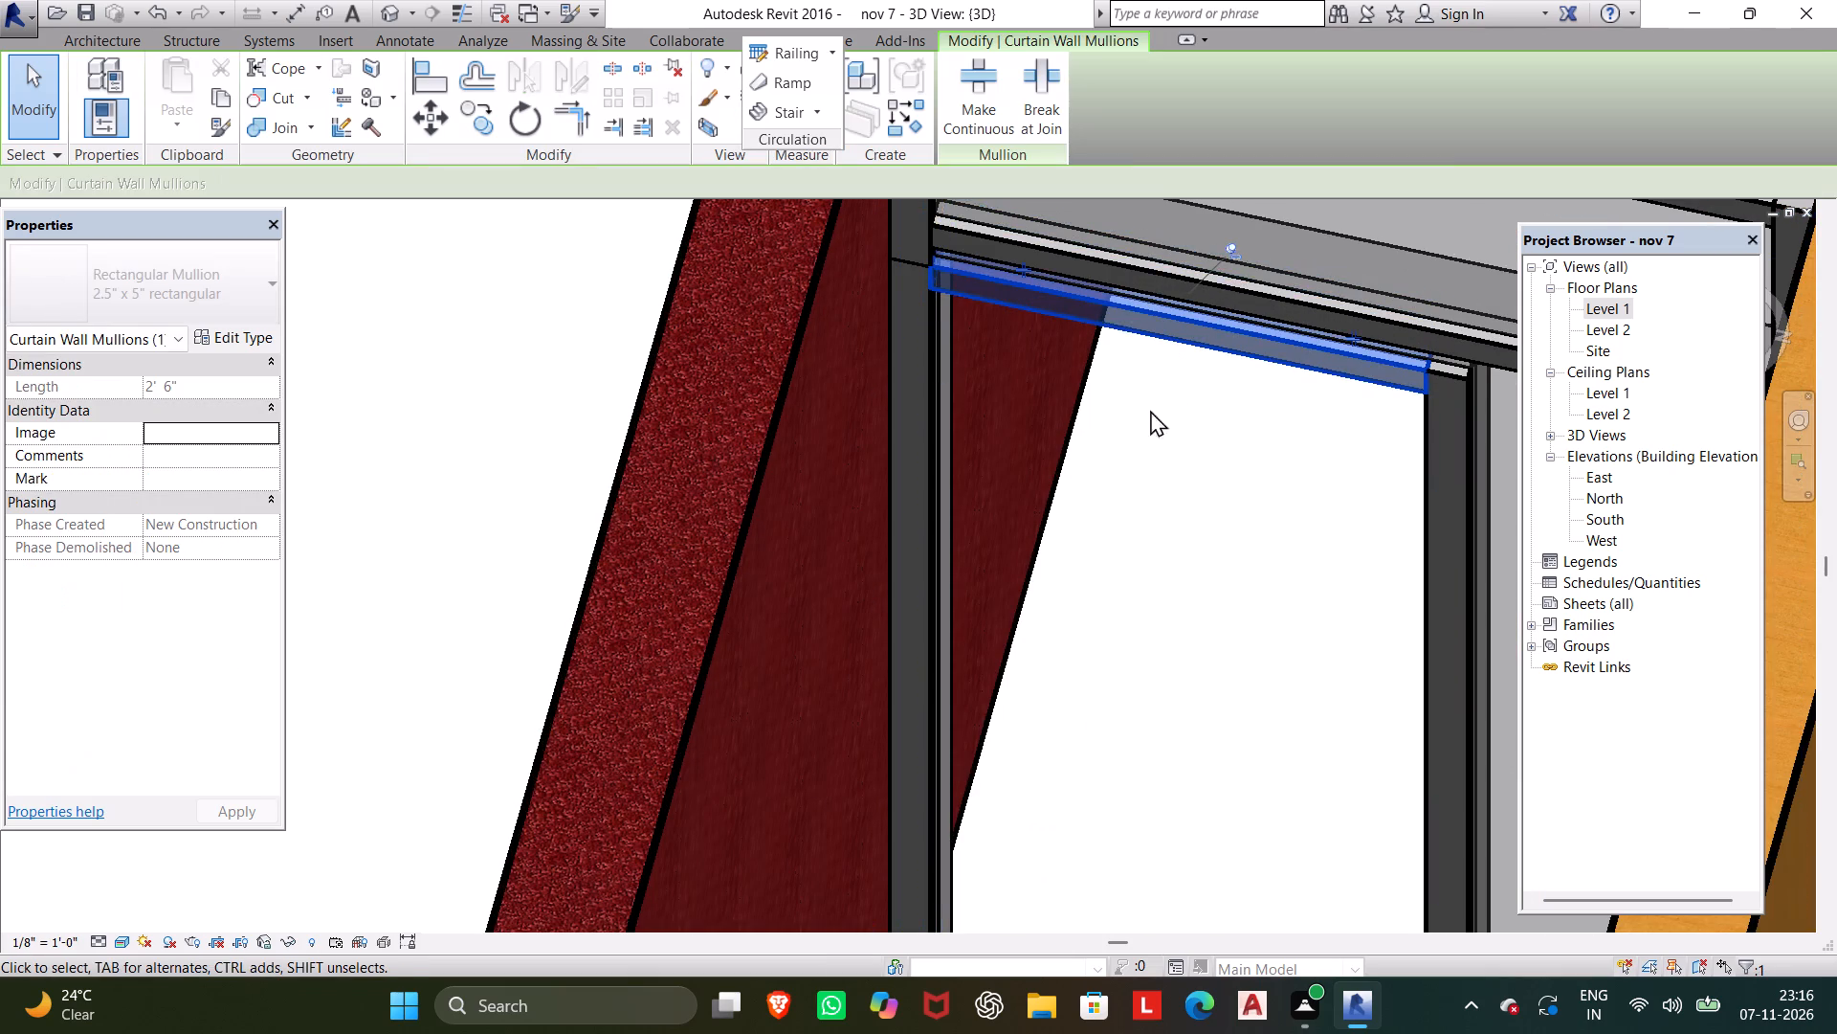
{"action": "scroll", "coordinate": [1137, 473], "scroll_direction": "down", "scroll_amount": 2}
{"action": "key", "text": "Delete"}
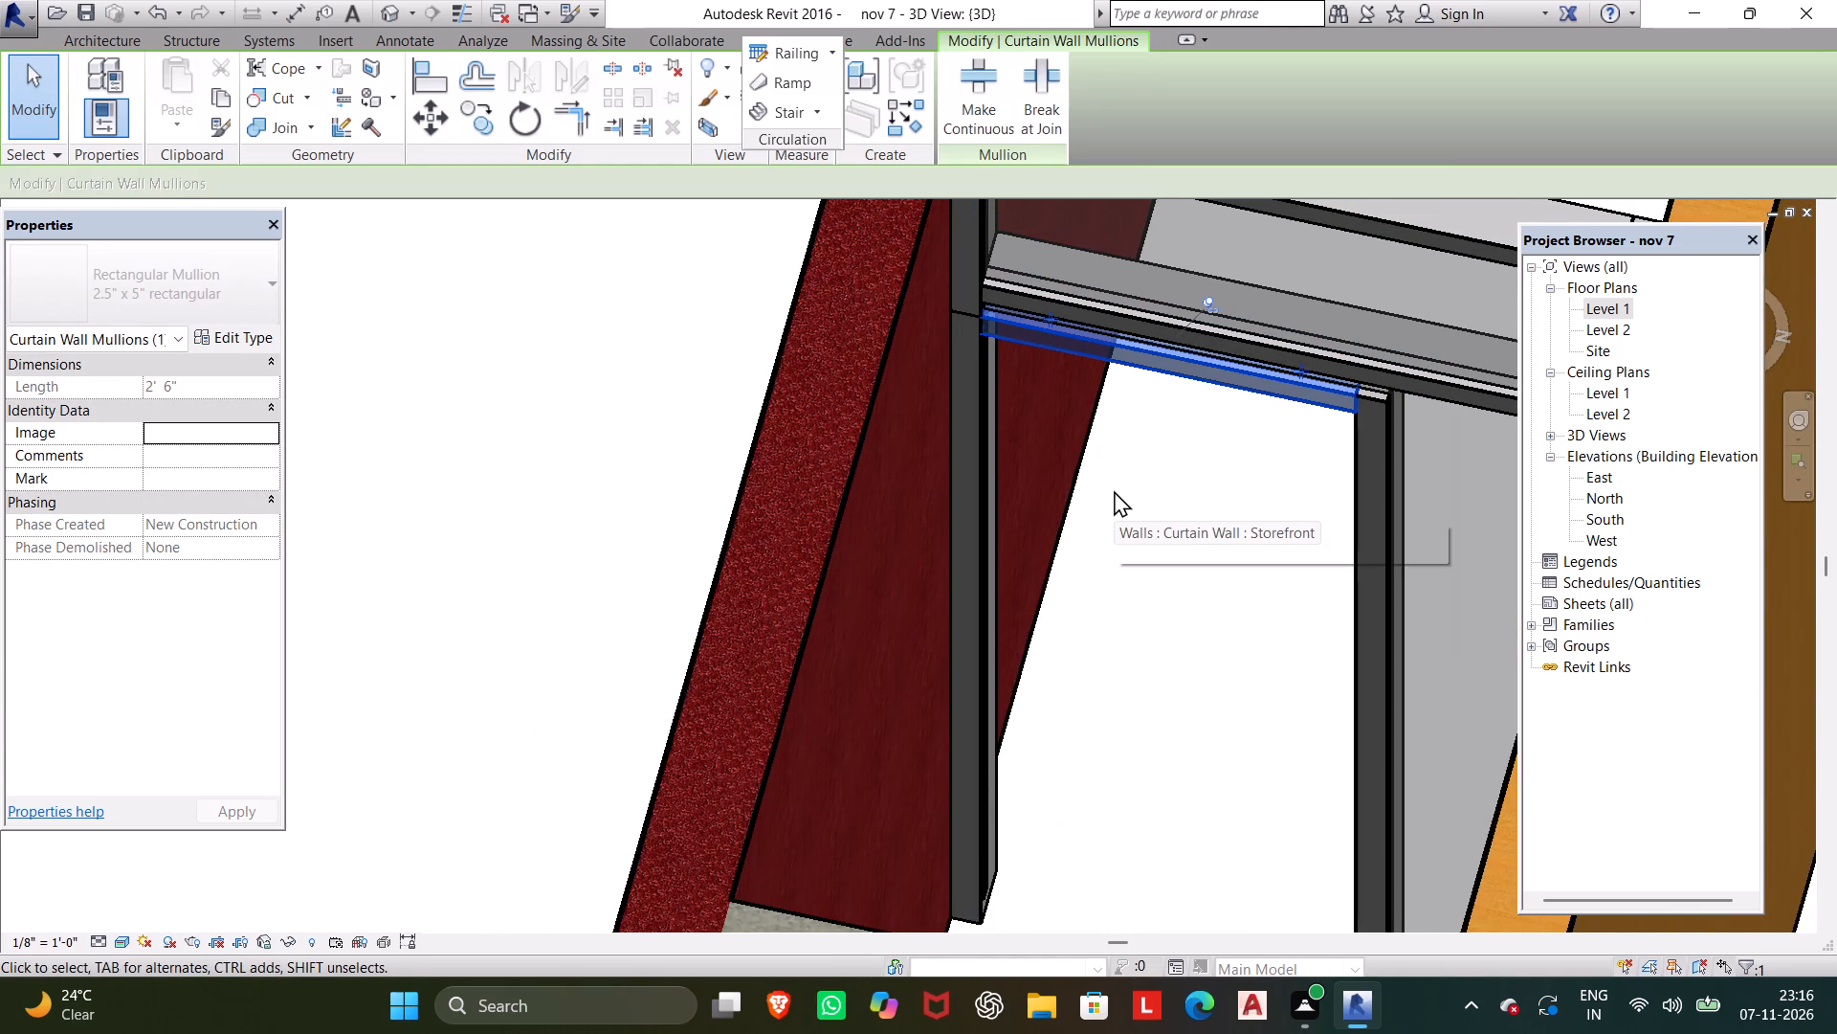
{"action": "key", "text": "Delete"}
{"action": "key", "text": "Delete"}
{"action": "key", "text": "Delete"}
{"action": "key", "text": "Delete"}
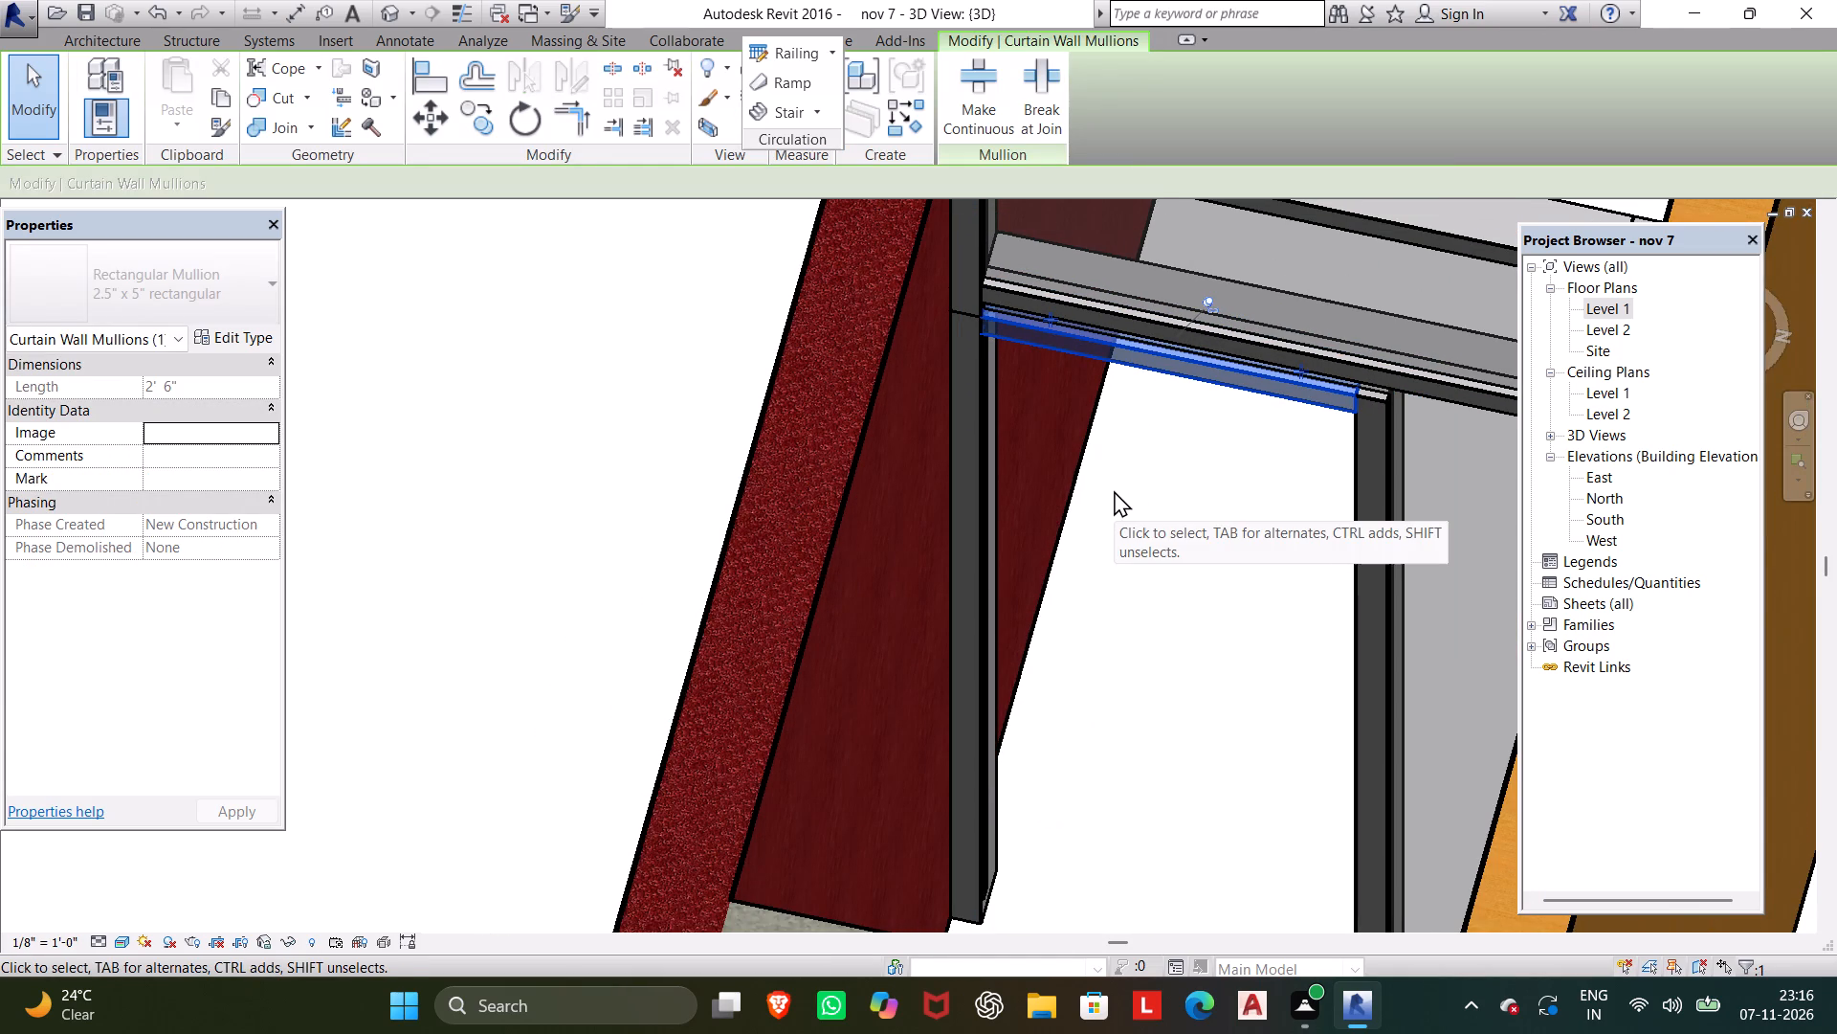
{"action": "key", "text": "Delete"}
{"action": "key", "text": "Delete"}
{"action": "key", "text": "Delete"}
{"action": "key", "text": "Delete"}
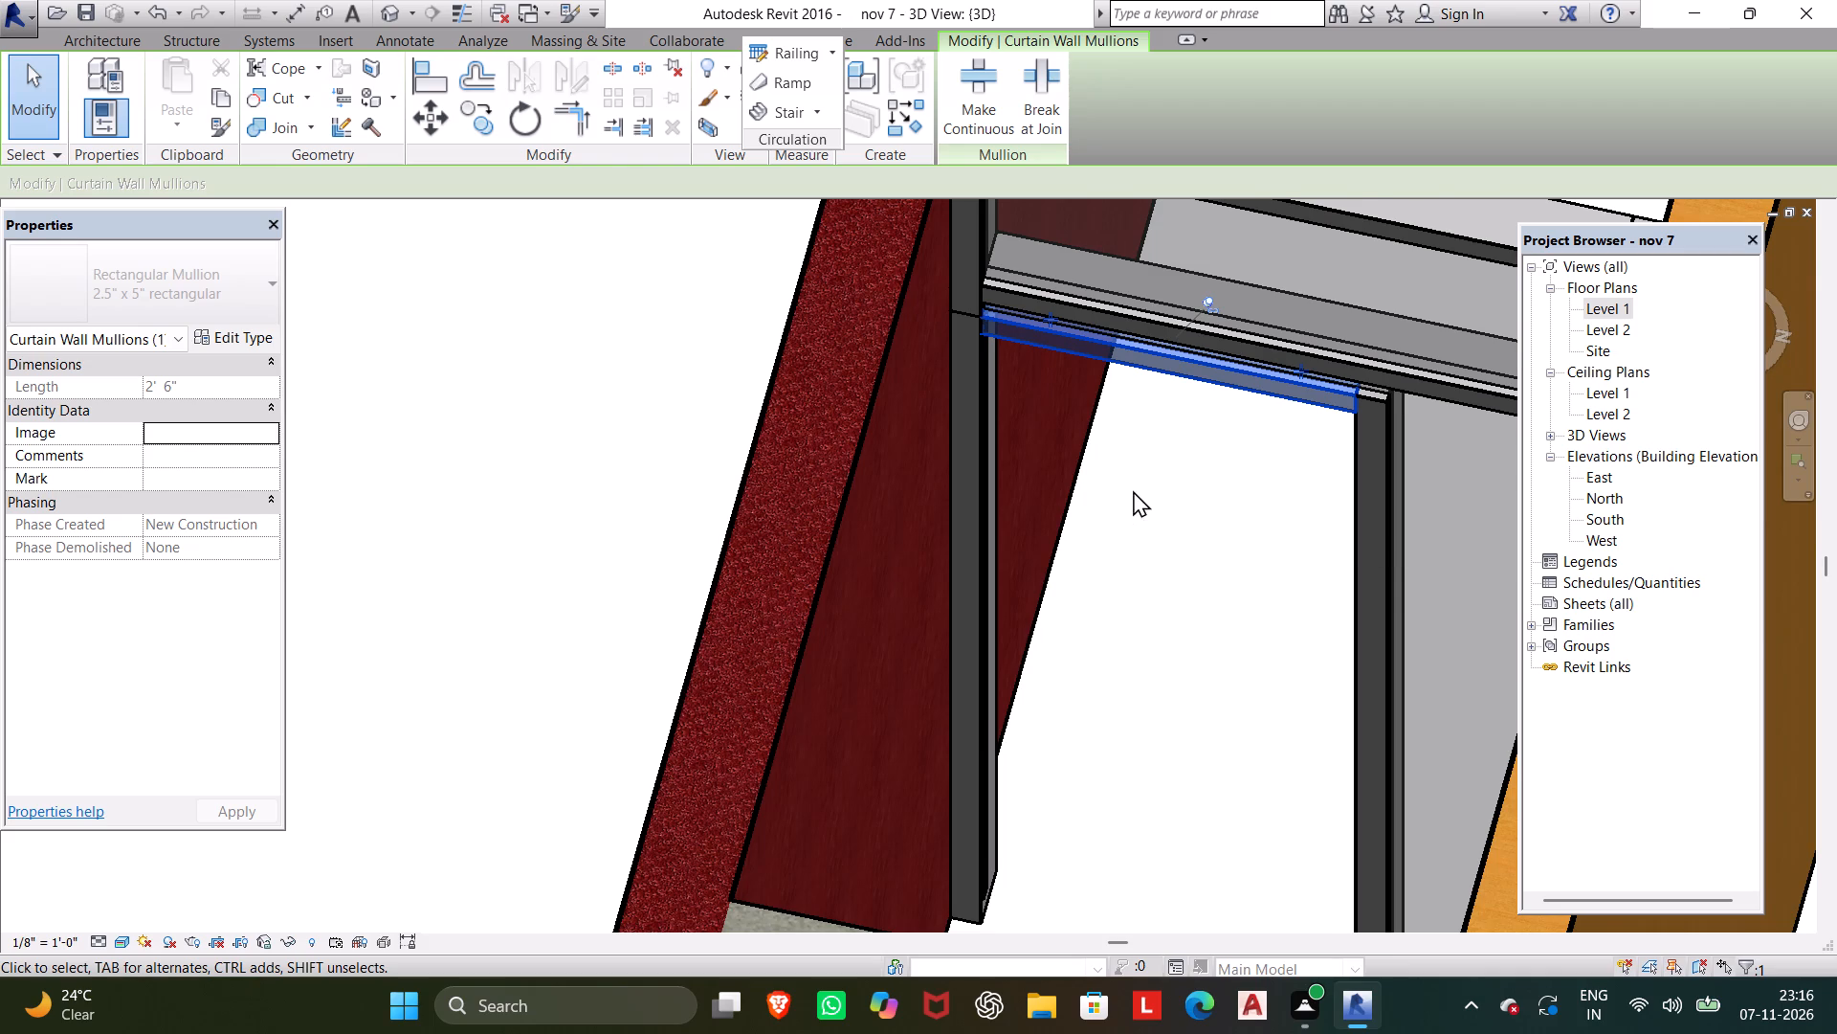
{"action": "scroll", "coordinate": [1137, 490], "scroll_direction": "down", "scroll_amount": 1}
{"action": "scroll", "coordinate": [1189, 353], "scroll_direction": "up", "scroll_amount": 5}
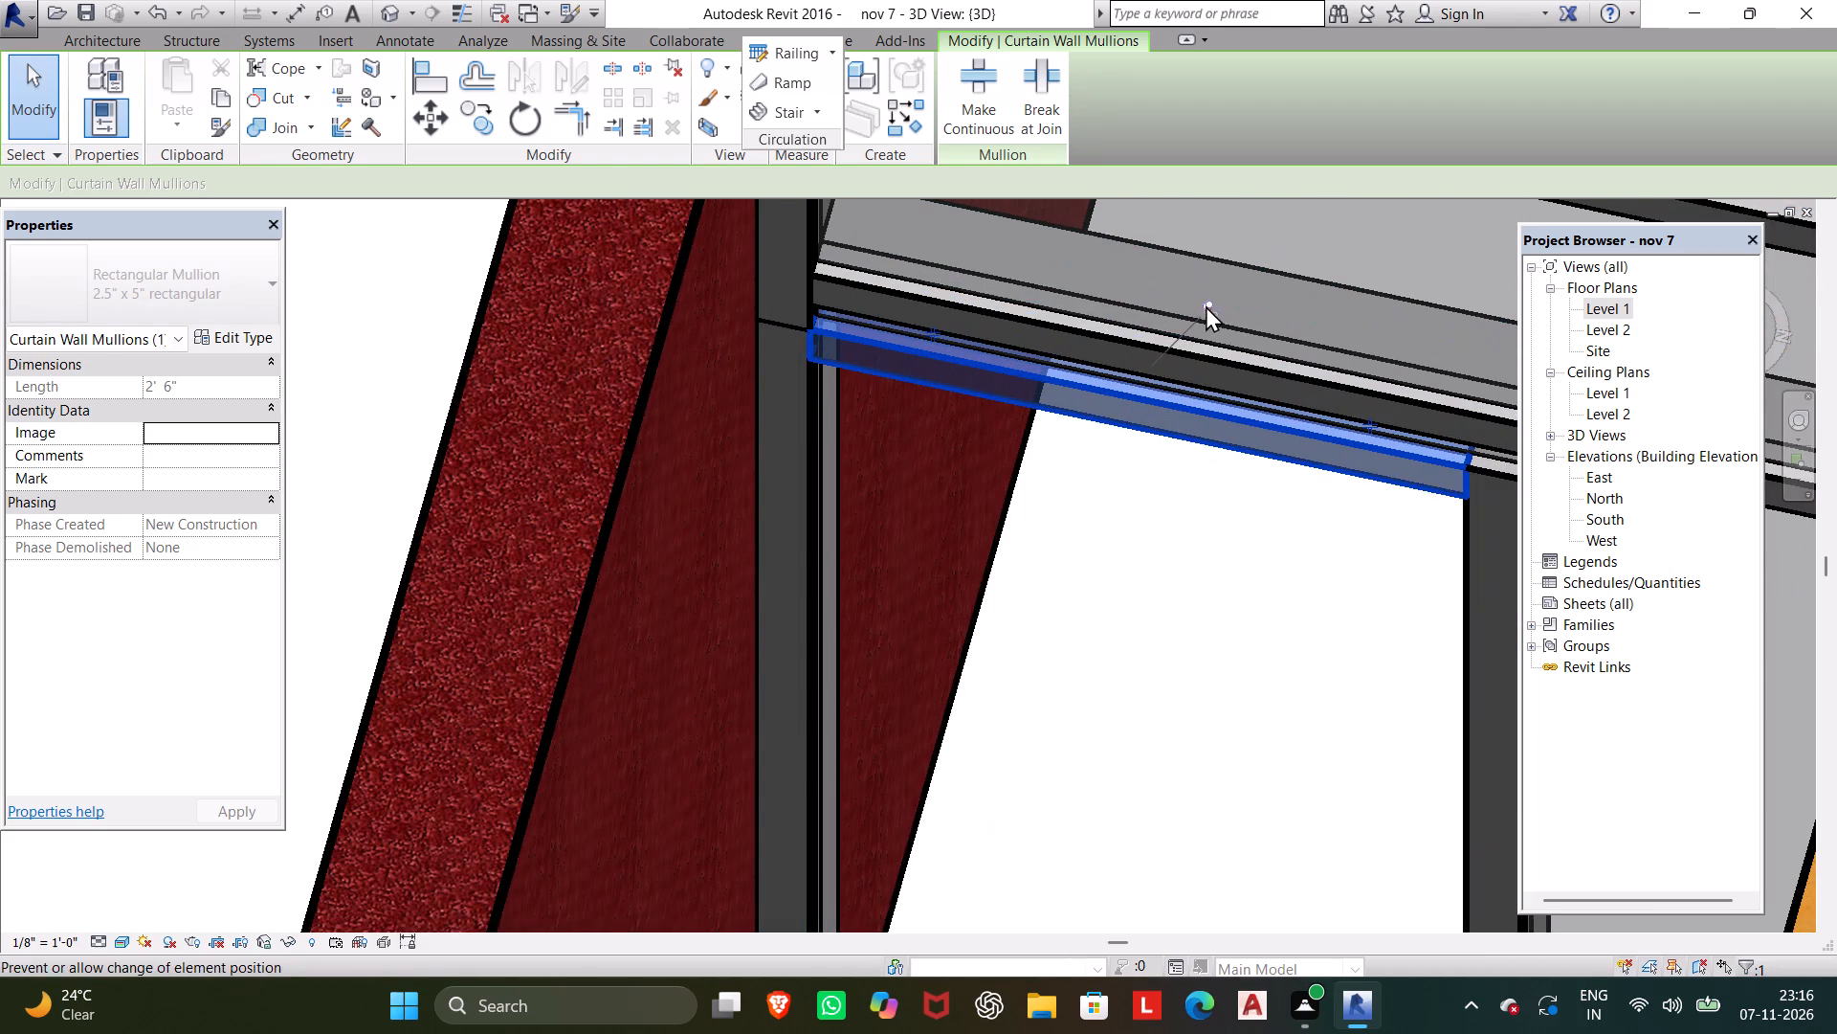
{"action": "left_click", "coordinate": [1206, 305]}
{"action": "key", "text": "Delete"}
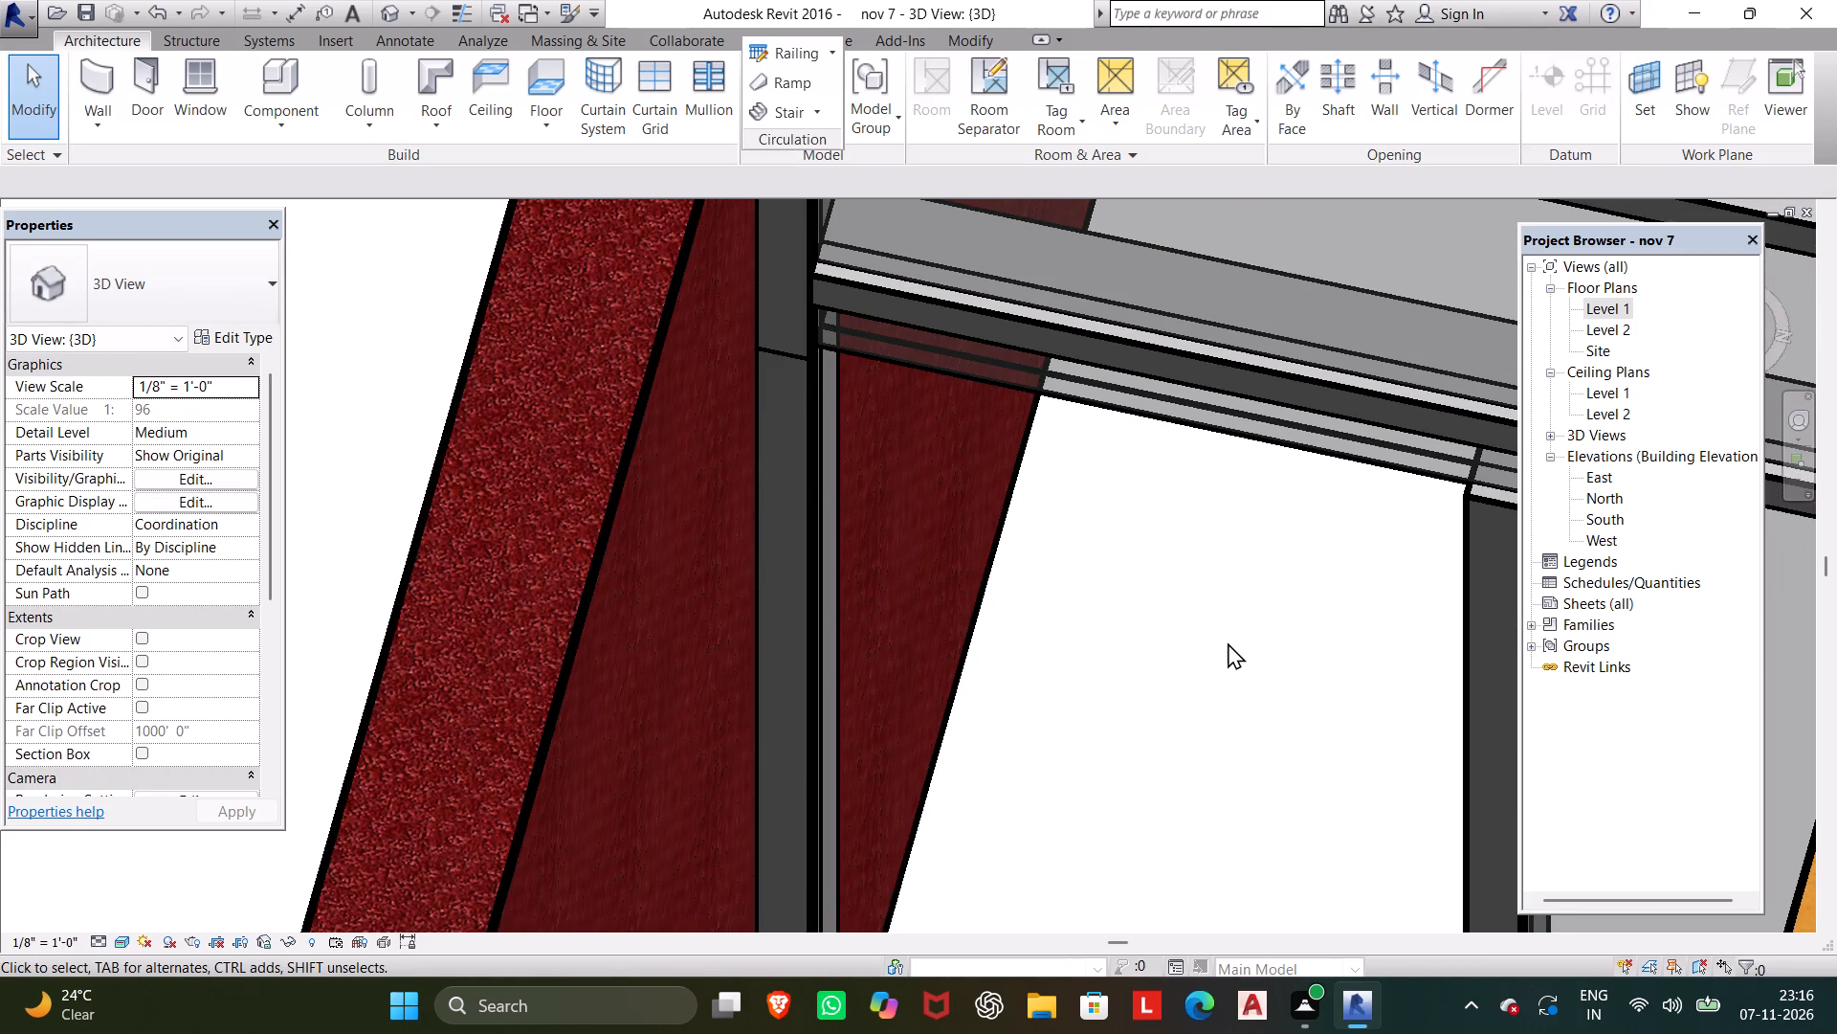
{"action": "key", "text": "Escape"}
{"action": "left_click", "coordinate": [1340, 448]}
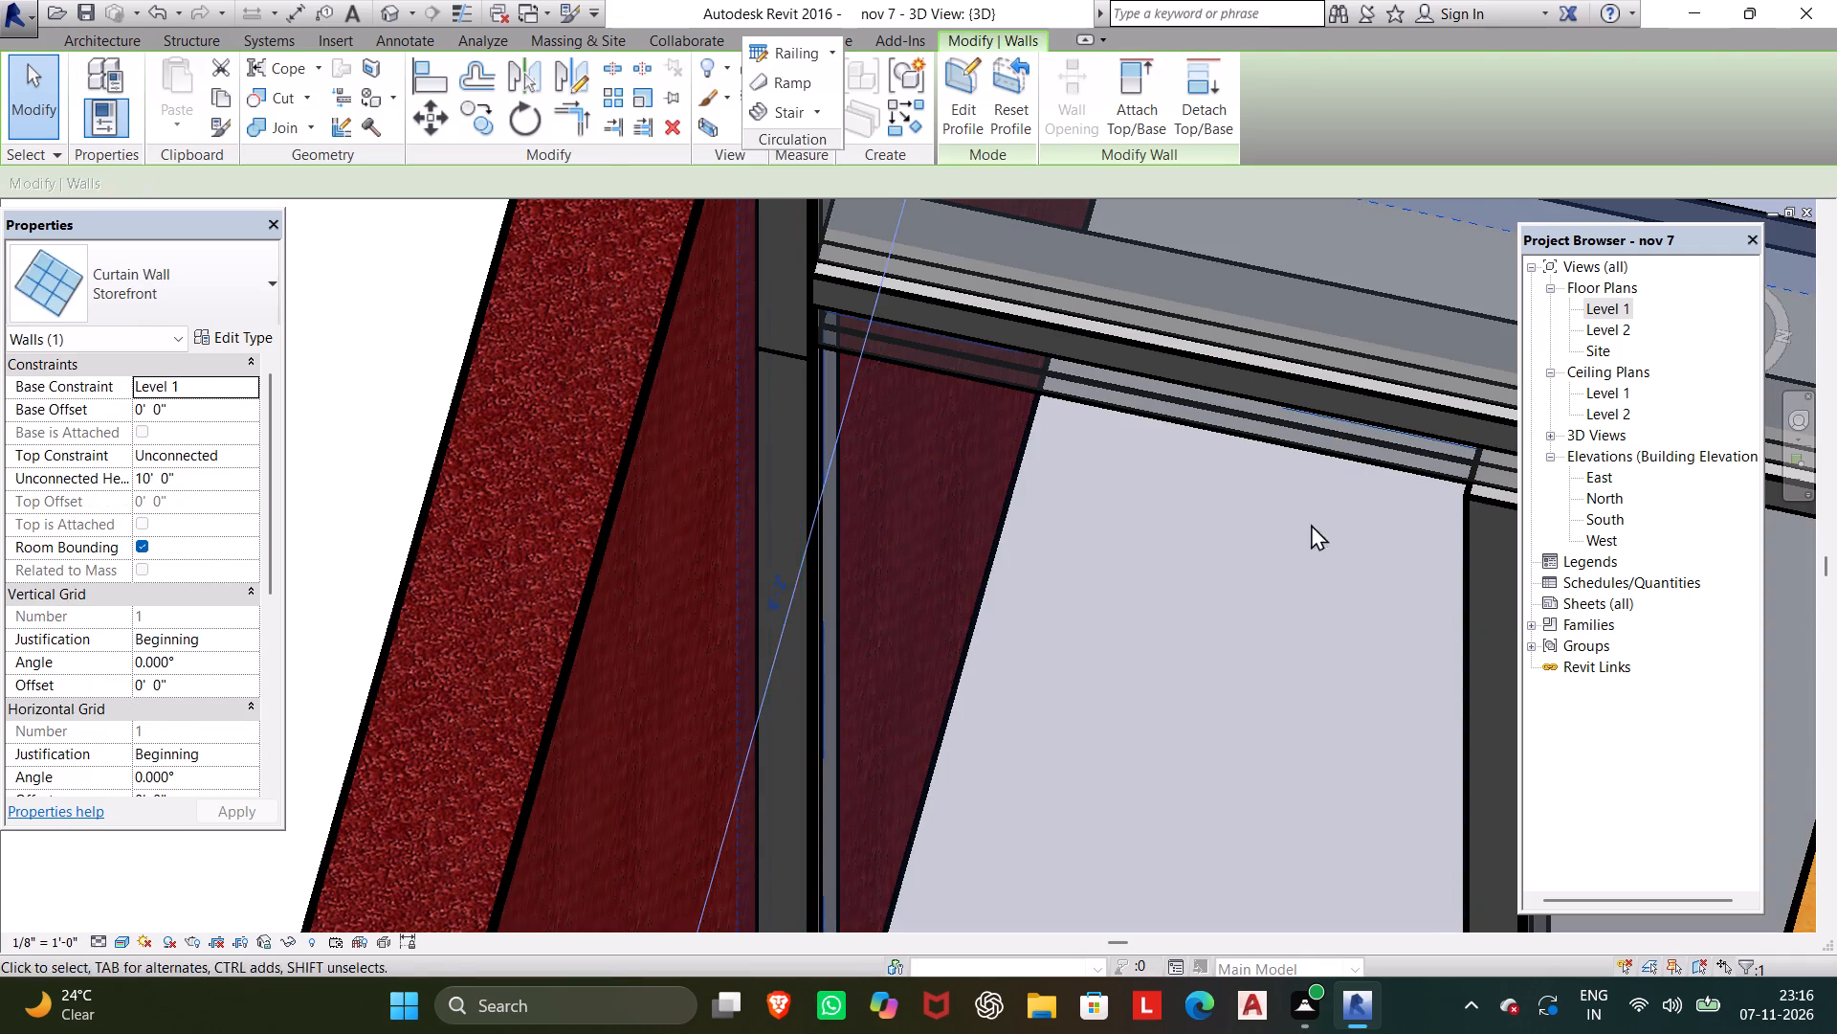
{"action": "key", "text": "Escape"}
Inspect the Storefront divider and its door opening in 3D together with the adjoining walls and rooms.
{"action": "middle_click_drag", "start_coordinate": [1263, 613], "coordinate": [941, 642]}
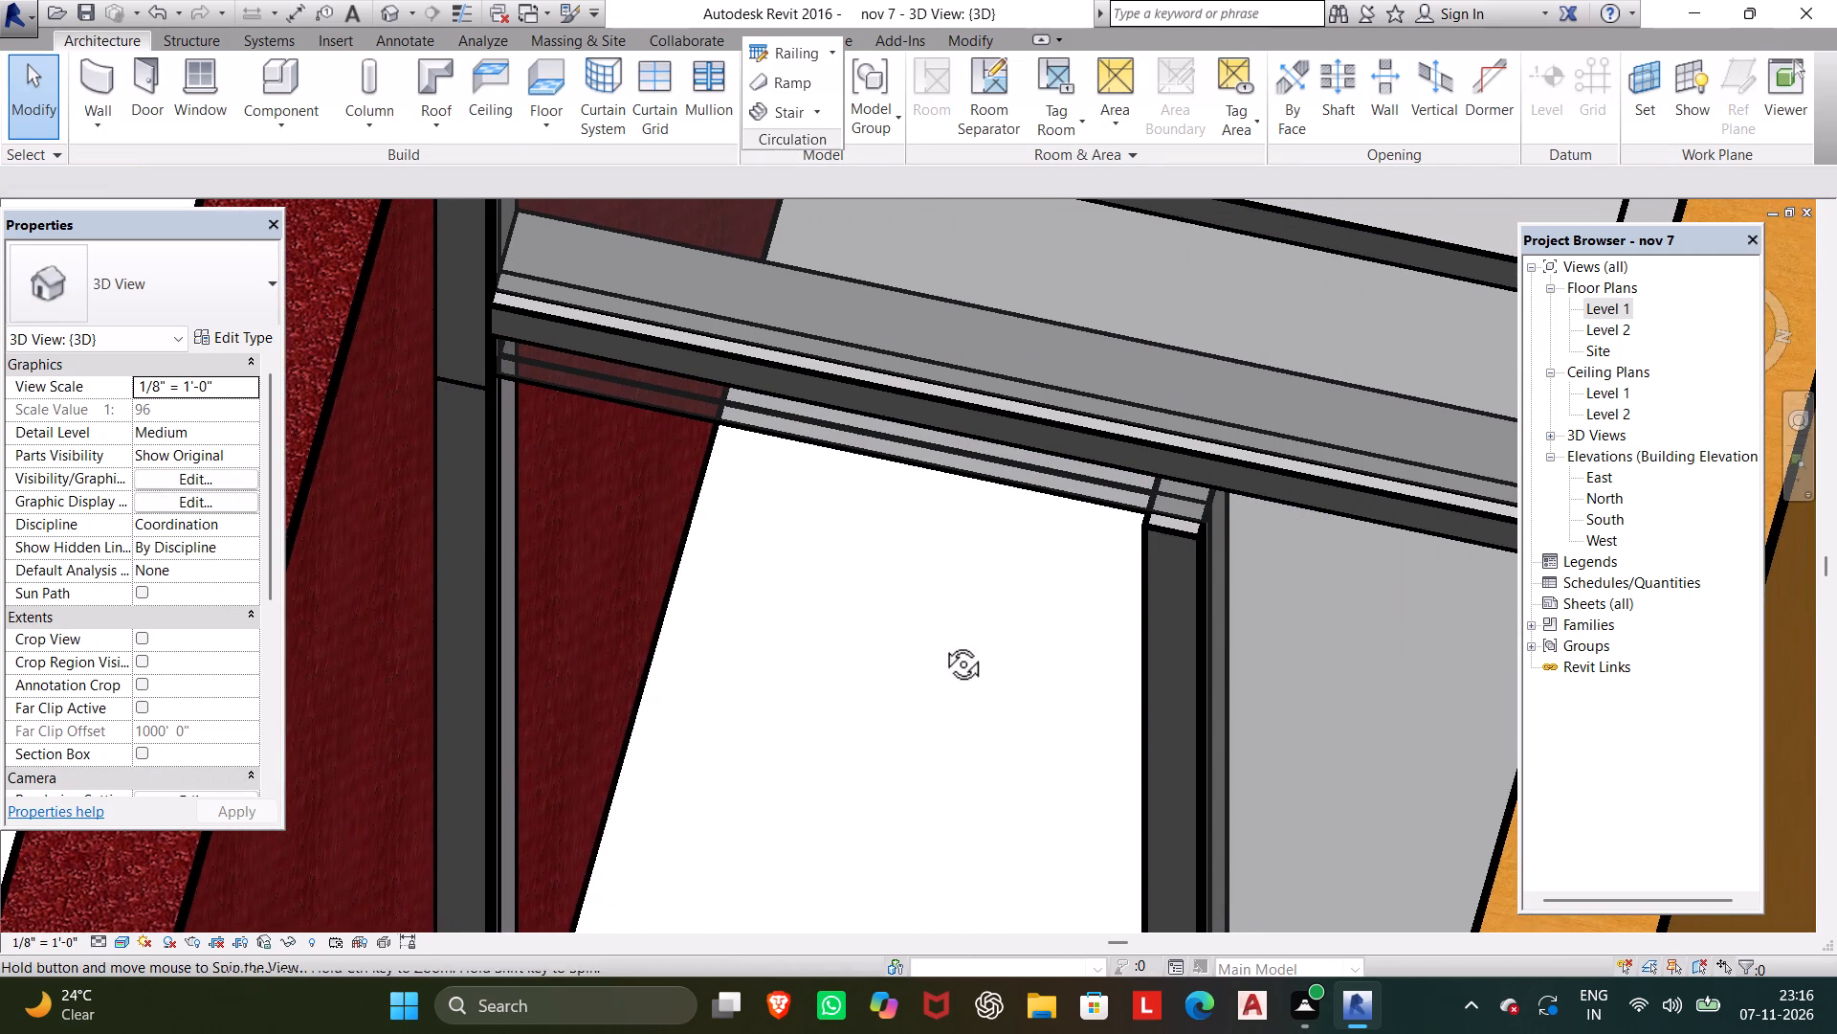
{"action": "middle_click_drag", "start_coordinate": [941, 642], "coordinate": [941, 617]}
{"action": "scroll", "coordinate": [947, 626], "scroll_direction": "down", "scroll_amount": 4}
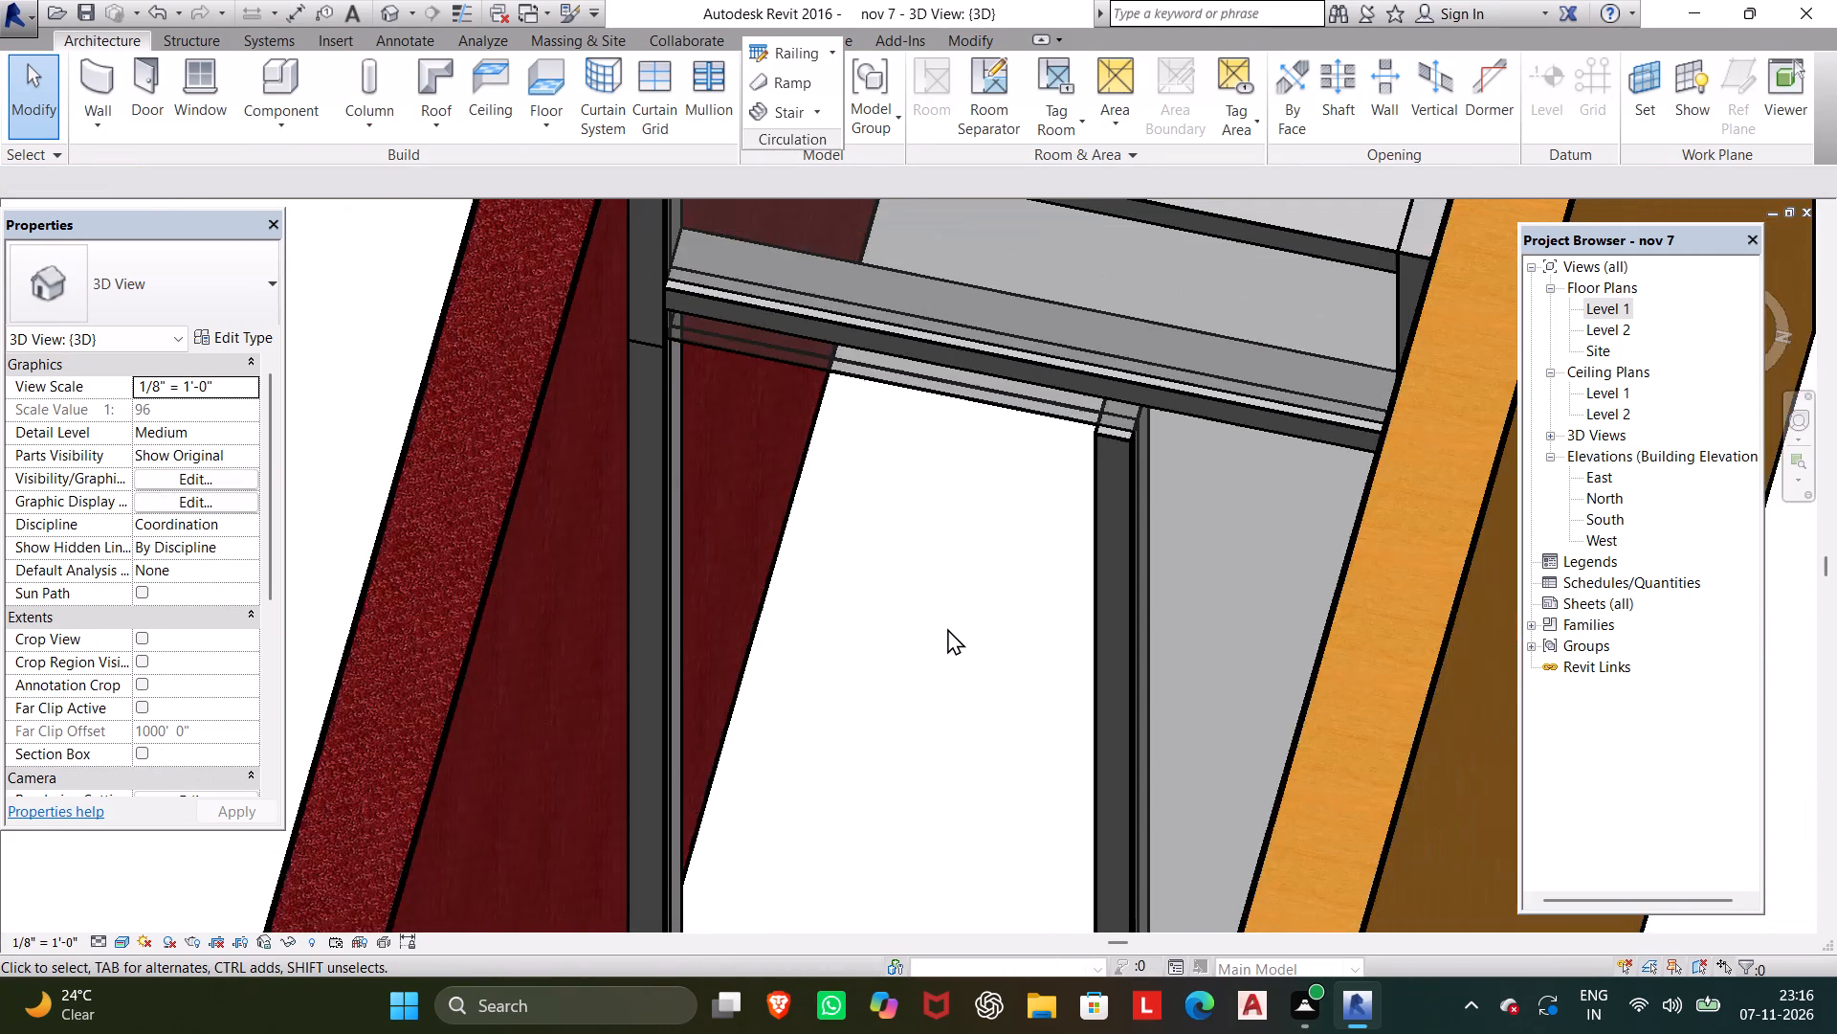
{"action": "scroll", "coordinate": [947, 628], "scroll_direction": "down", "scroll_amount": 3}
{"action": "middle_click_drag", "start_coordinate": [945, 630], "coordinate": [927, 630], "text": "shift"}
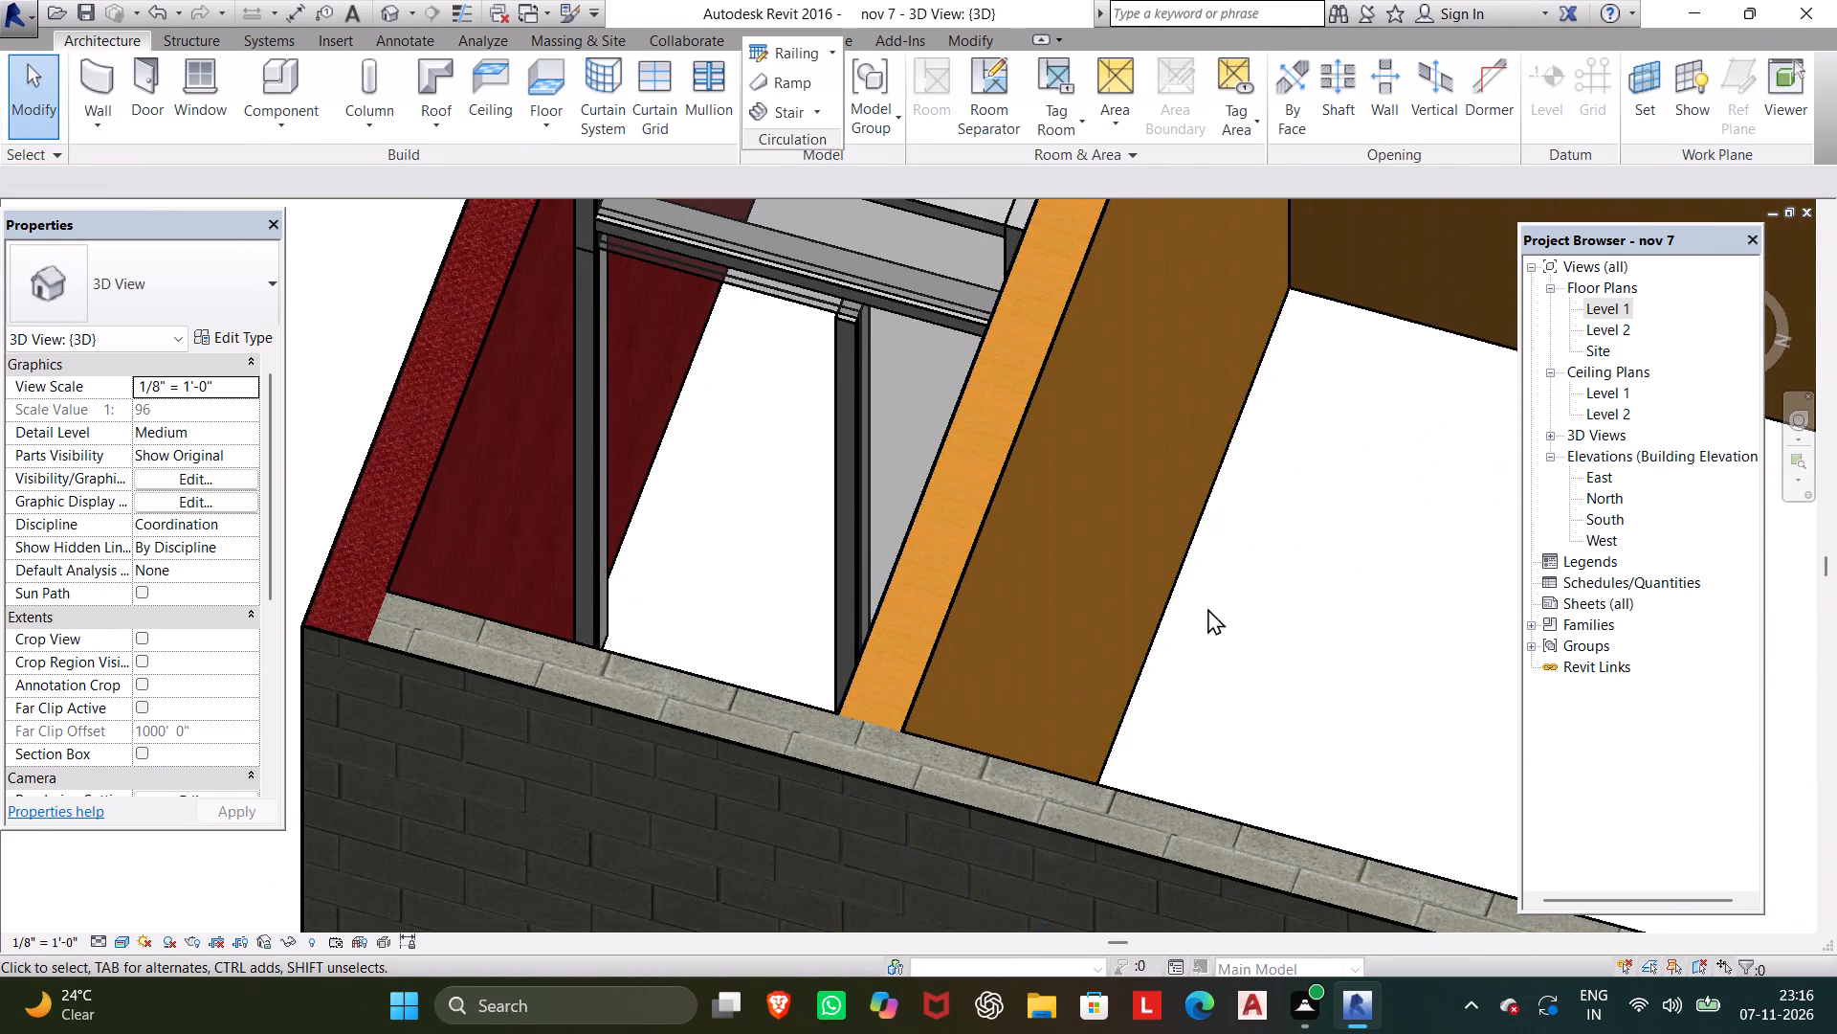
{"action": "scroll", "coordinate": [1225, 592], "scroll_direction": "down", "scroll_amount": 1}
{"action": "middle_click_drag", "start_coordinate": [1226, 589], "coordinate": [1201, 713]}
{"action": "scroll", "coordinate": [1222, 619], "scroll_direction": "down", "scroll_amount": 1}
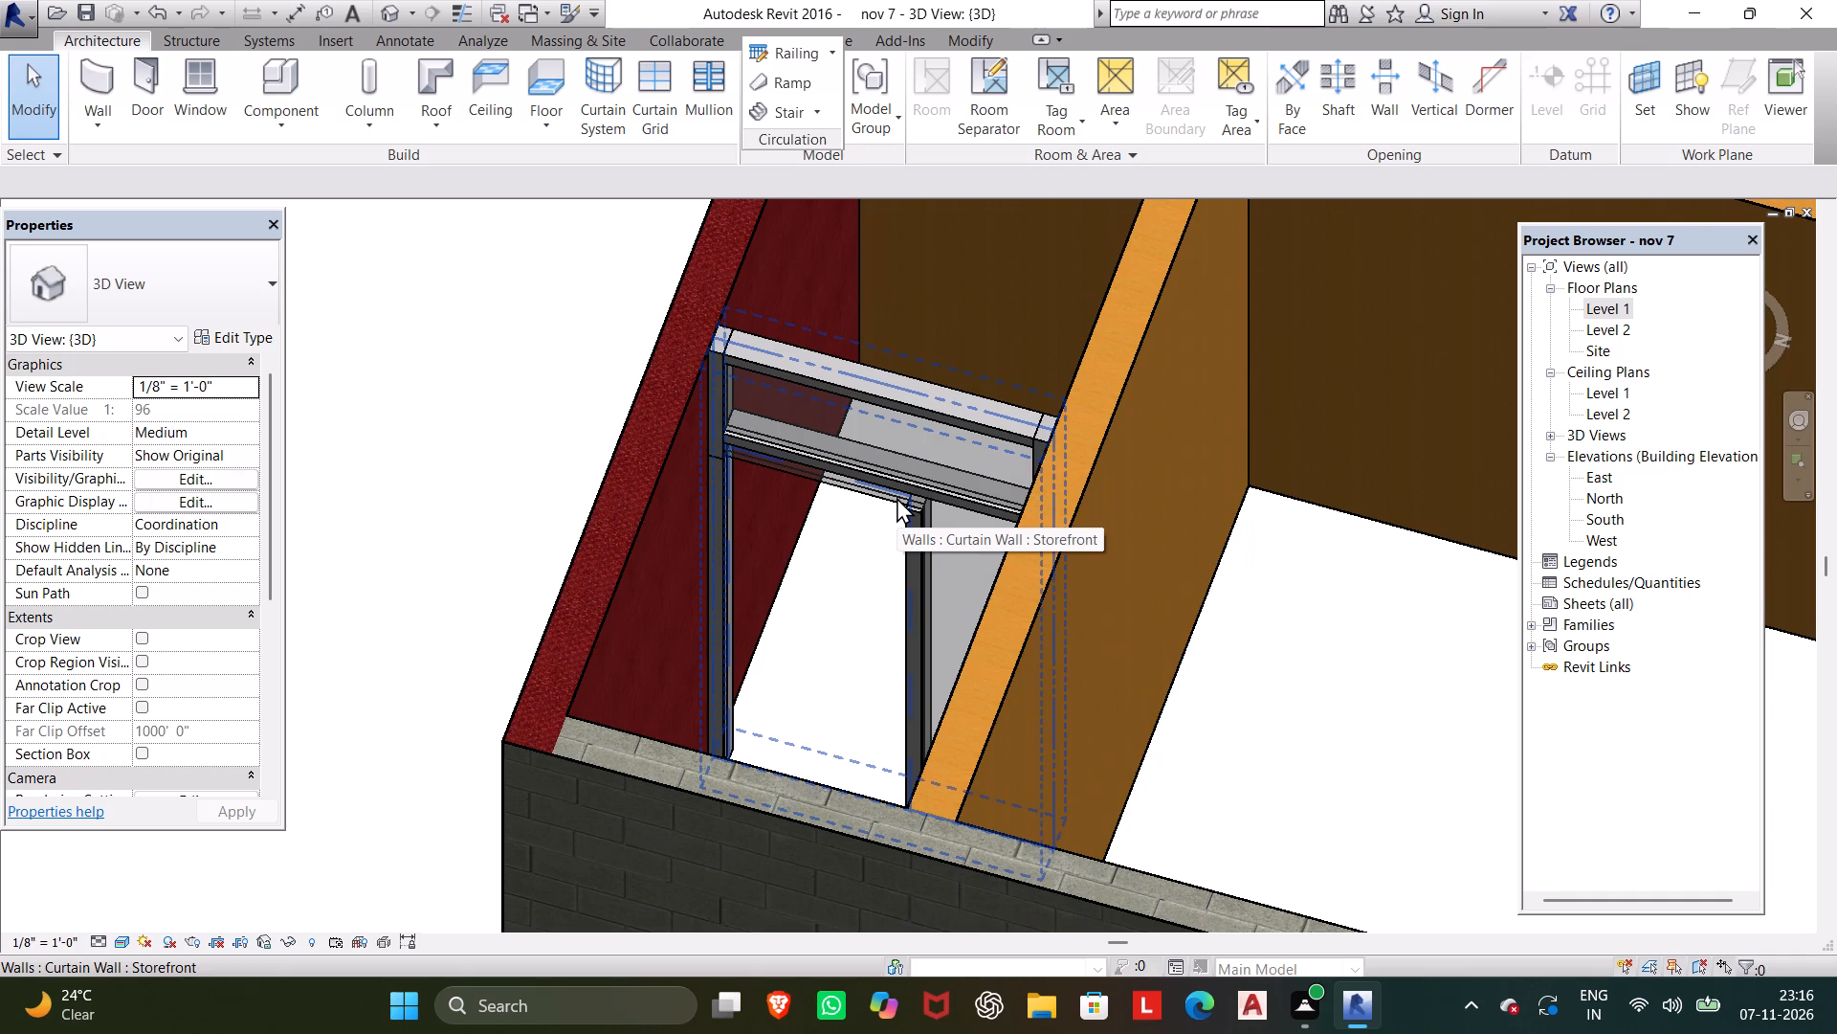
{"action": "scroll", "coordinate": [896, 497], "scroll_direction": "down", "scroll_amount": 4}
{"action": "middle_click_drag", "start_coordinate": [903, 506], "coordinate": [839, 506]}
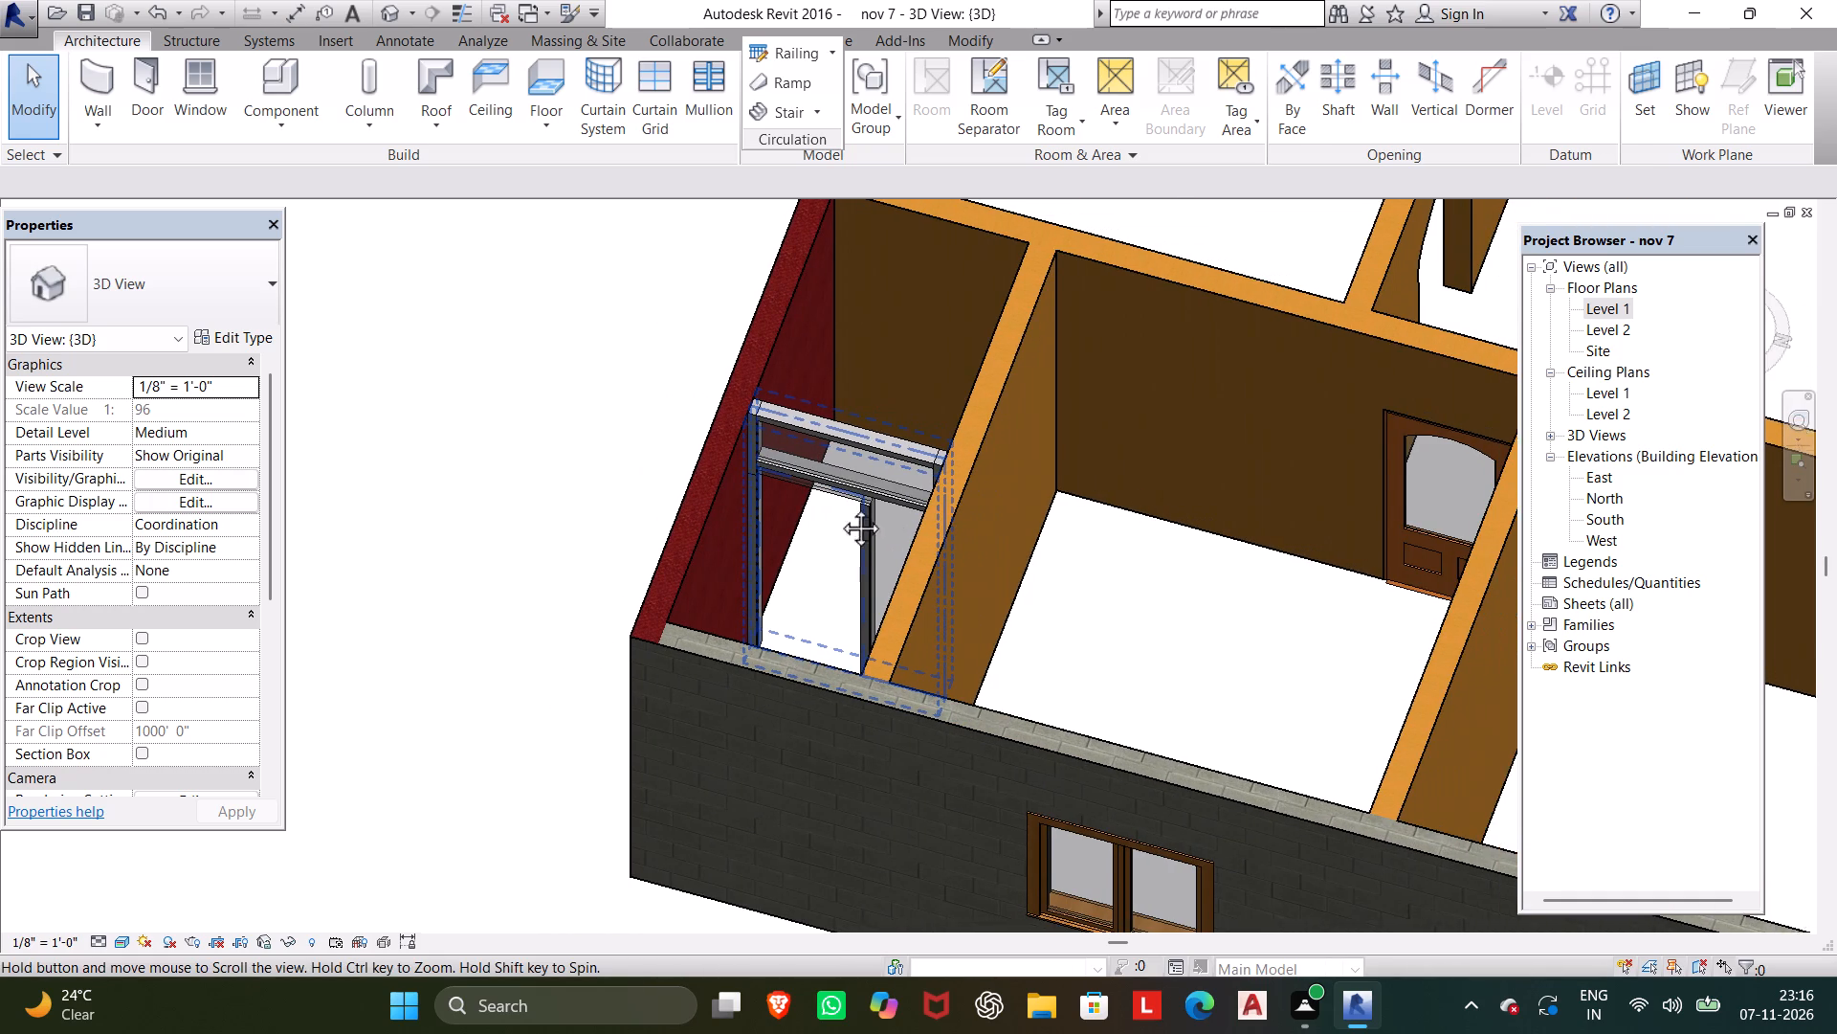
{"action": "middle_click_drag", "start_coordinate": [839, 506], "coordinate": [833, 508]}
{"action": "scroll", "coordinate": [833, 508], "scroll_direction": "down", "scroll_amount": 1}
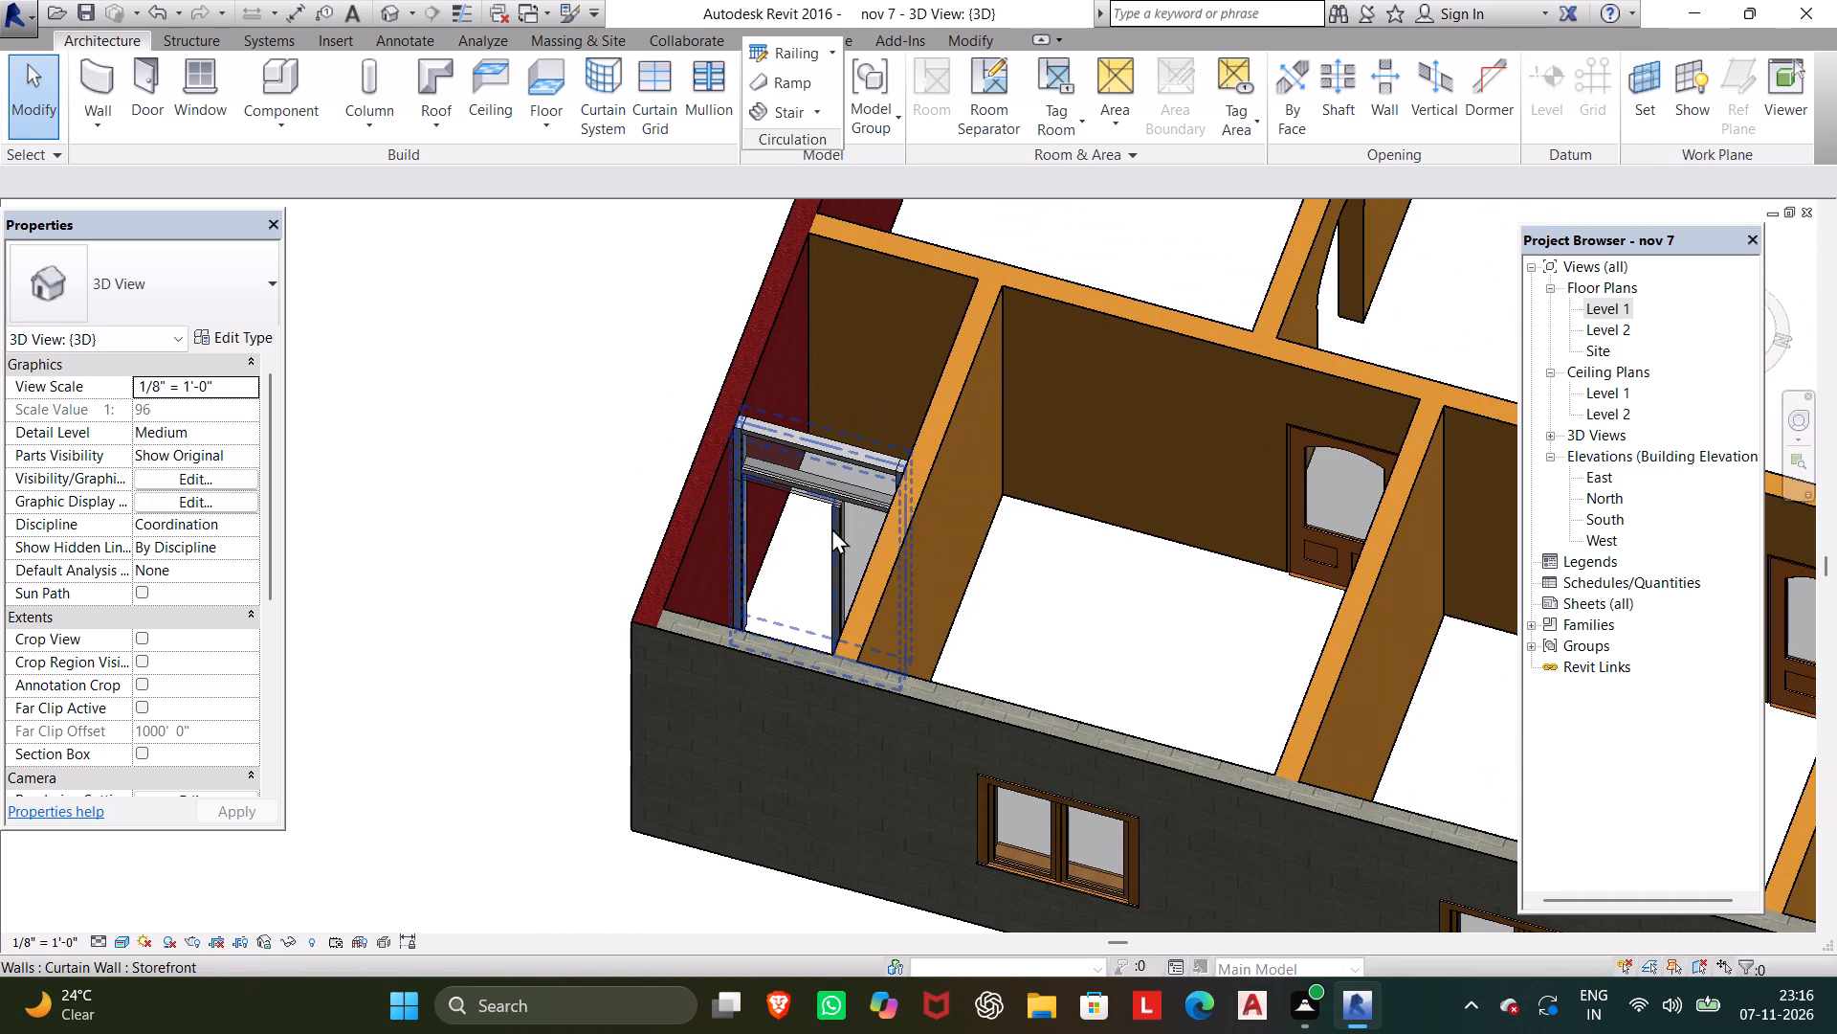
Orbit around the whole Level 1 model to review its rooms, doors, windows, archway and kitchen in 3D.
{"action": "middle_click_drag", "start_coordinate": [985, 578], "coordinate": [900, 580]}
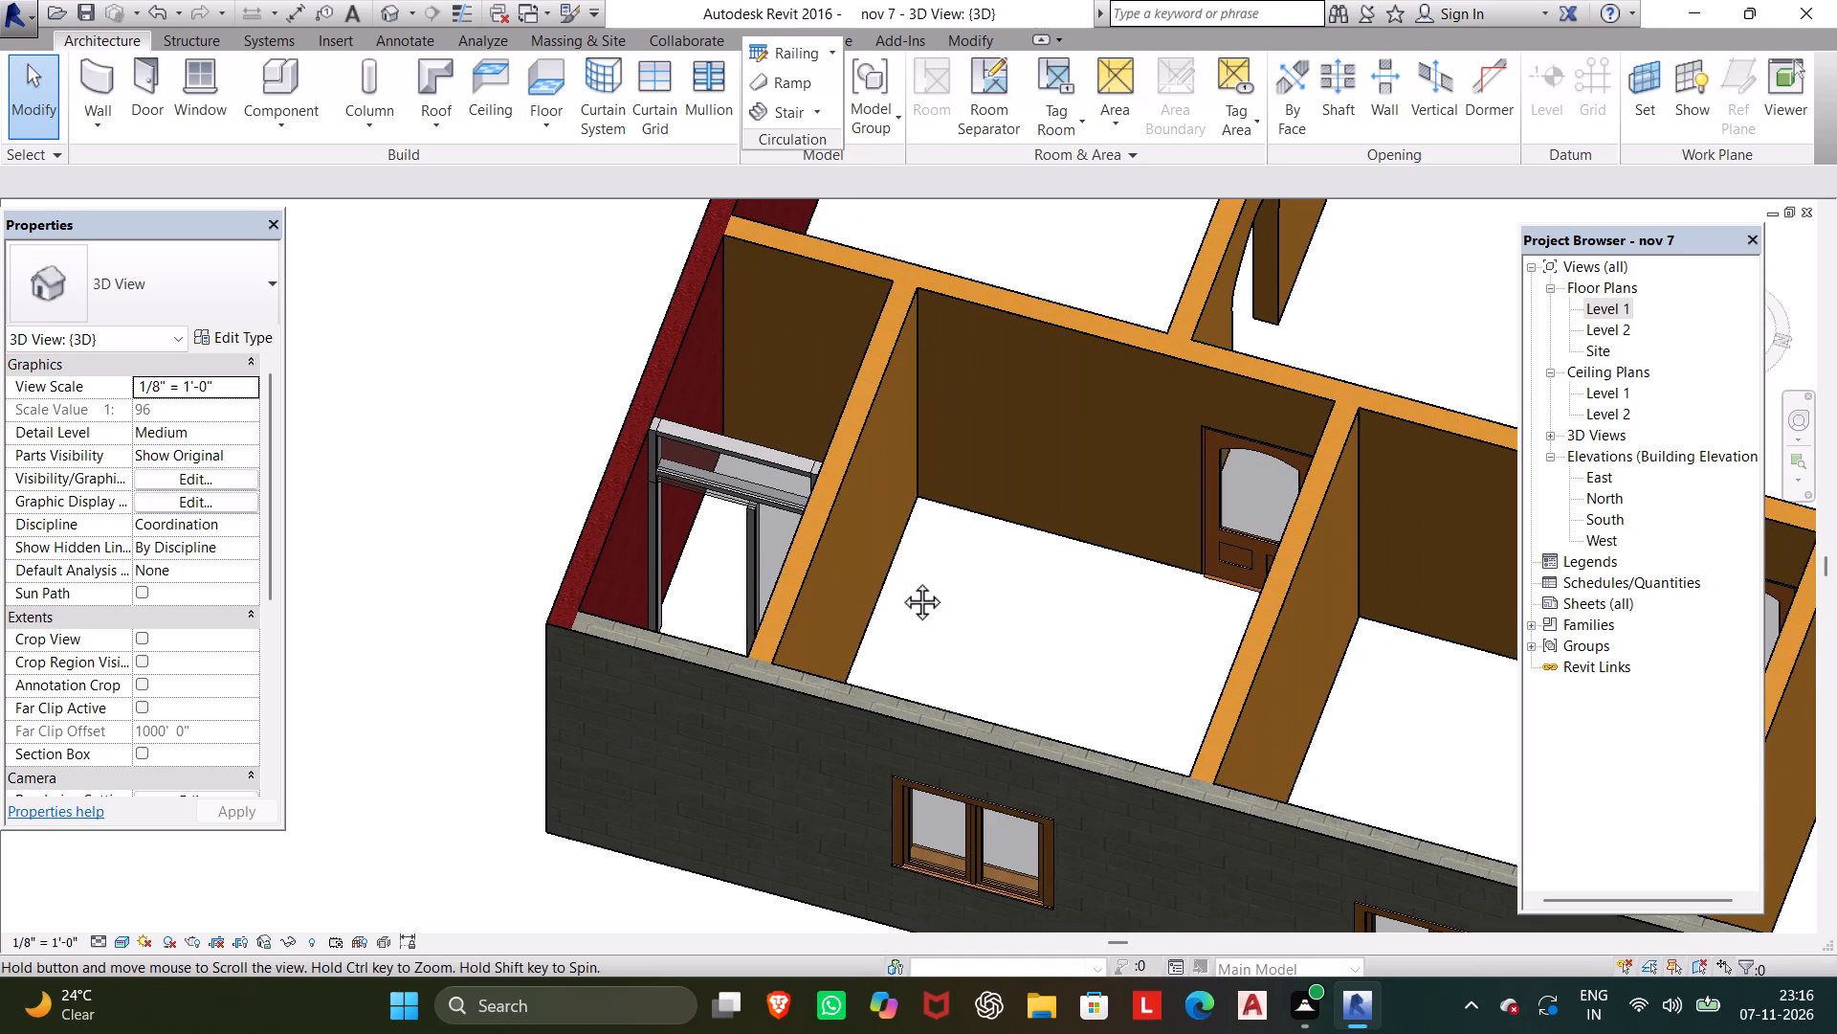
{"action": "middle_click_drag", "start_coordinate": [900, 580], "coordinate": [794, 609]}
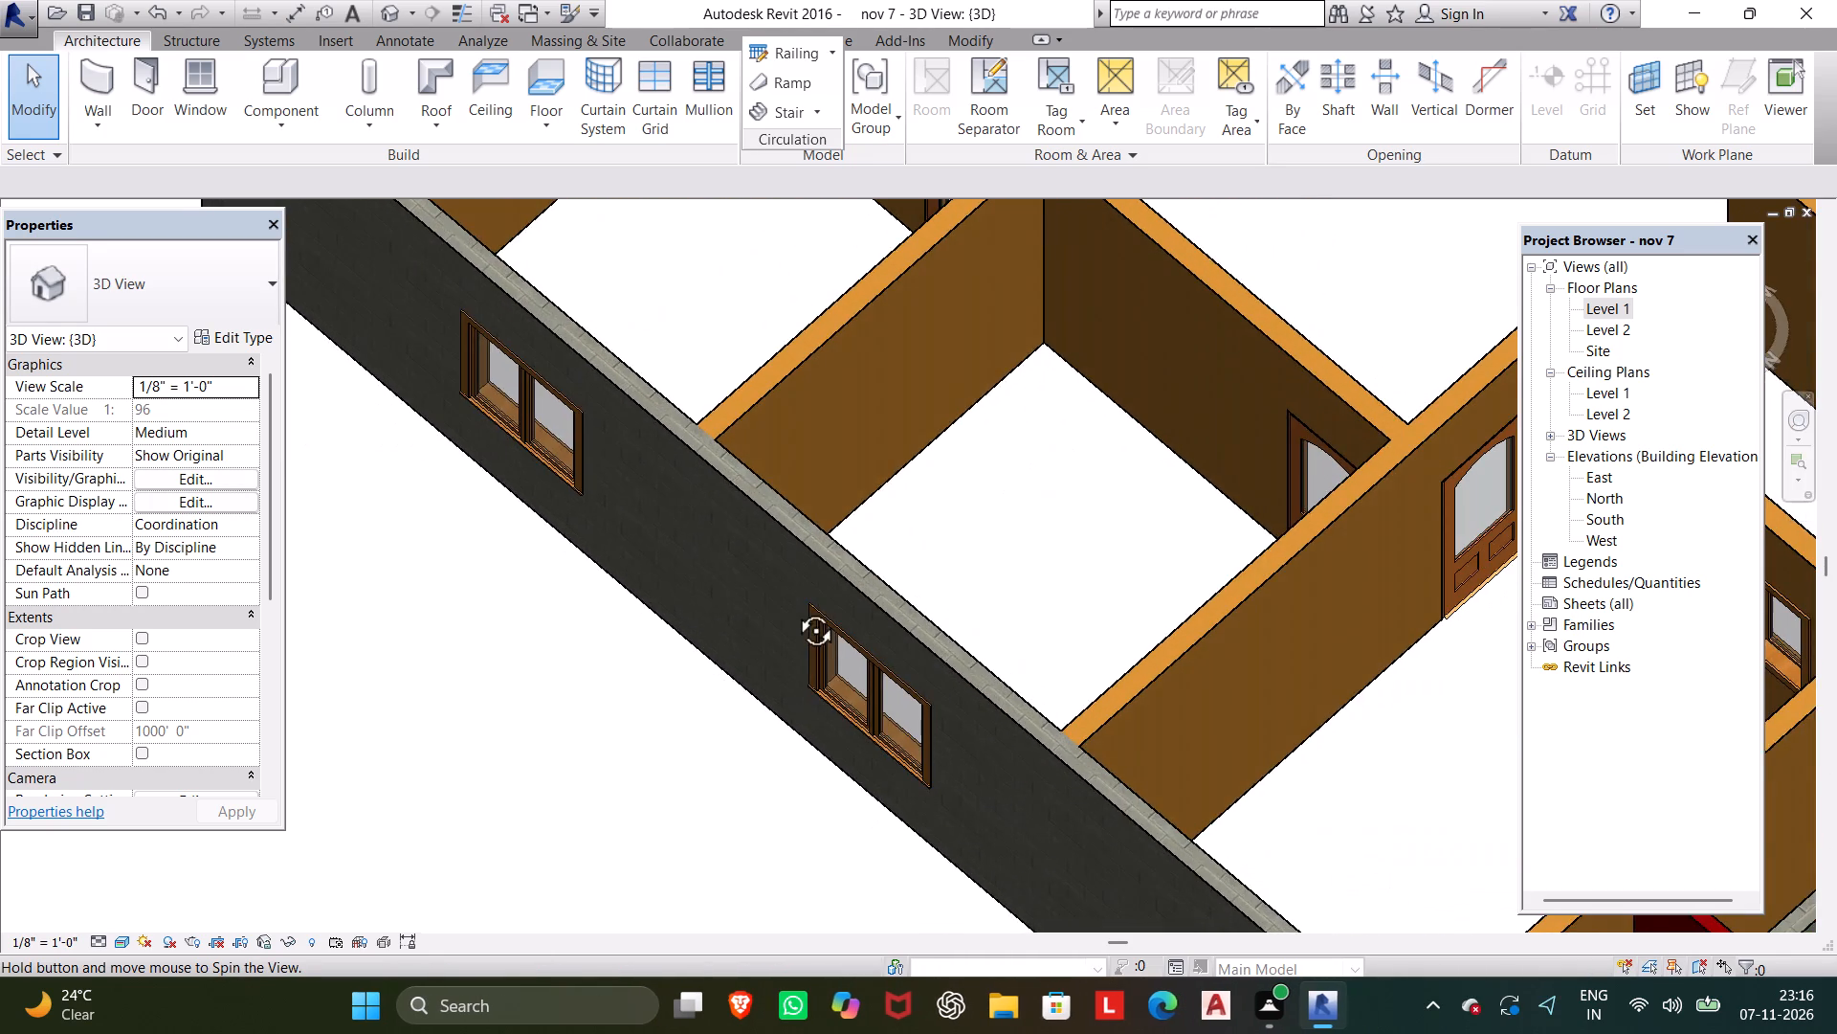
{"action": "middle_click_drag", "start_coordinate": [794, 609], "coordinate": [797, 609]}
{"action": "middle_click_drag", "start_coordinate": [786, 372], "coordinate": [946, 778]}
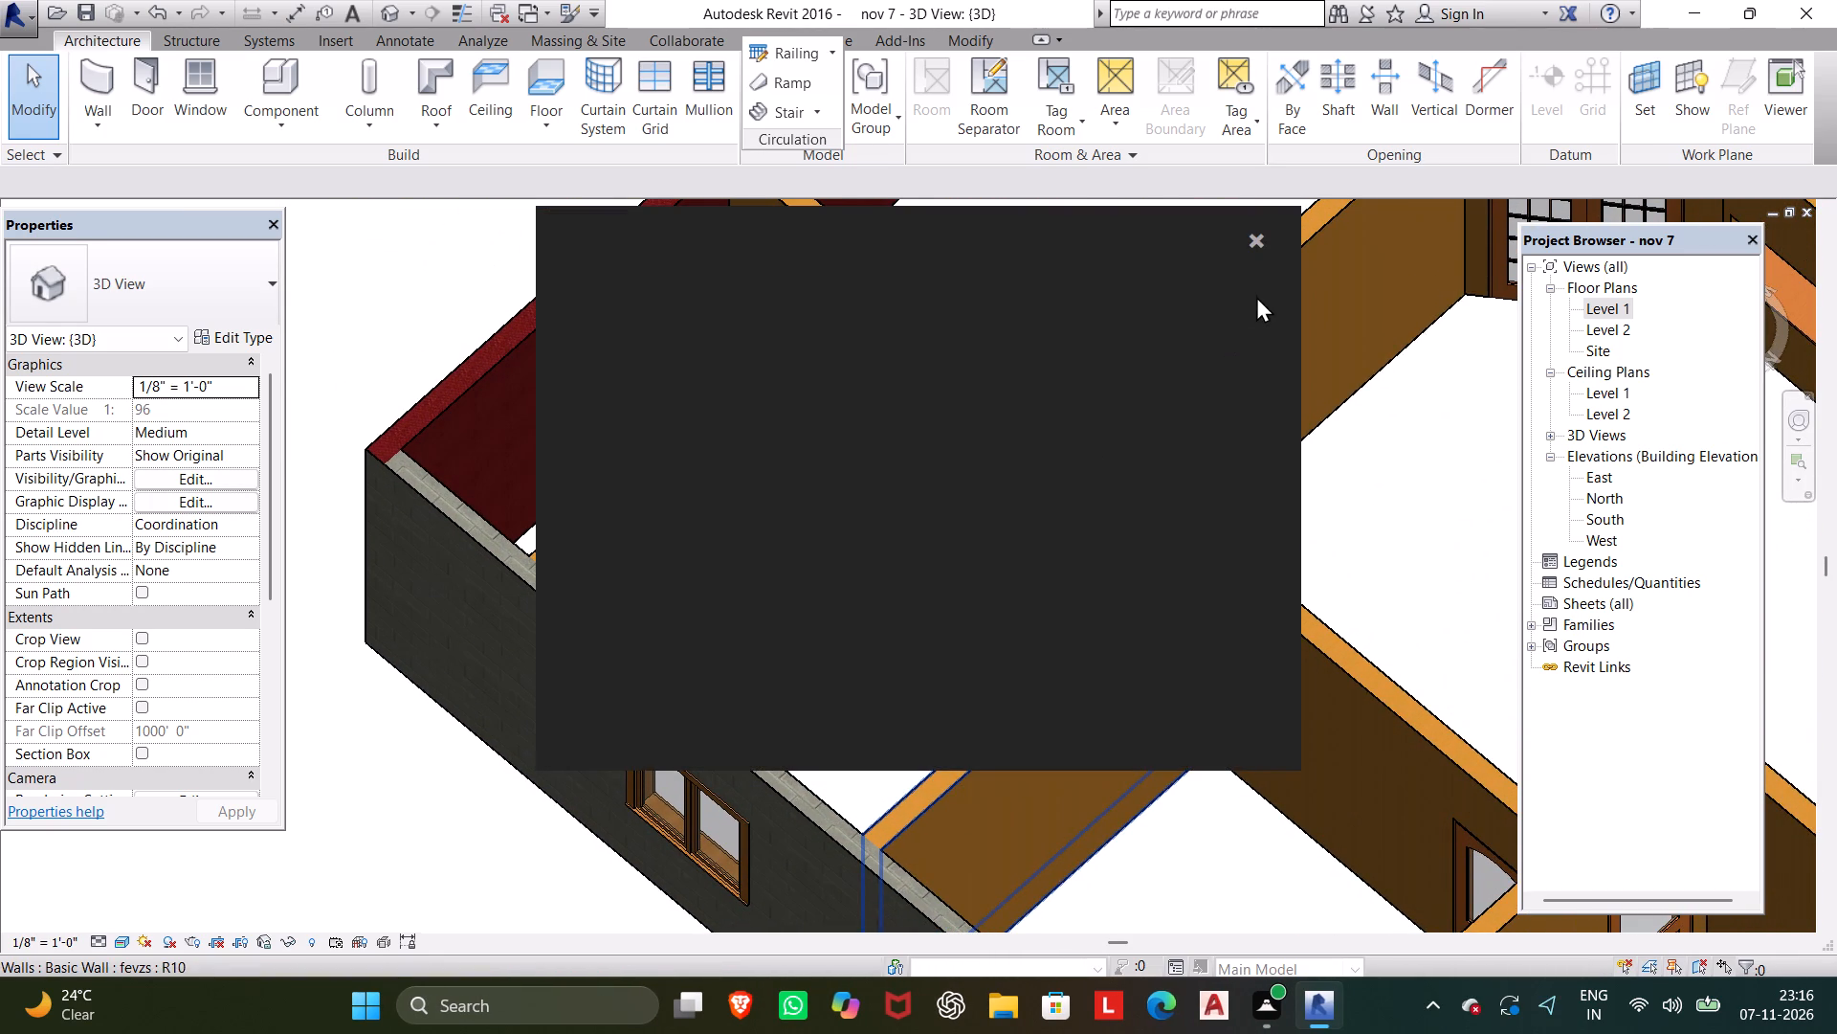
{"action": "left_click", "coordinate": [1254, 242]}
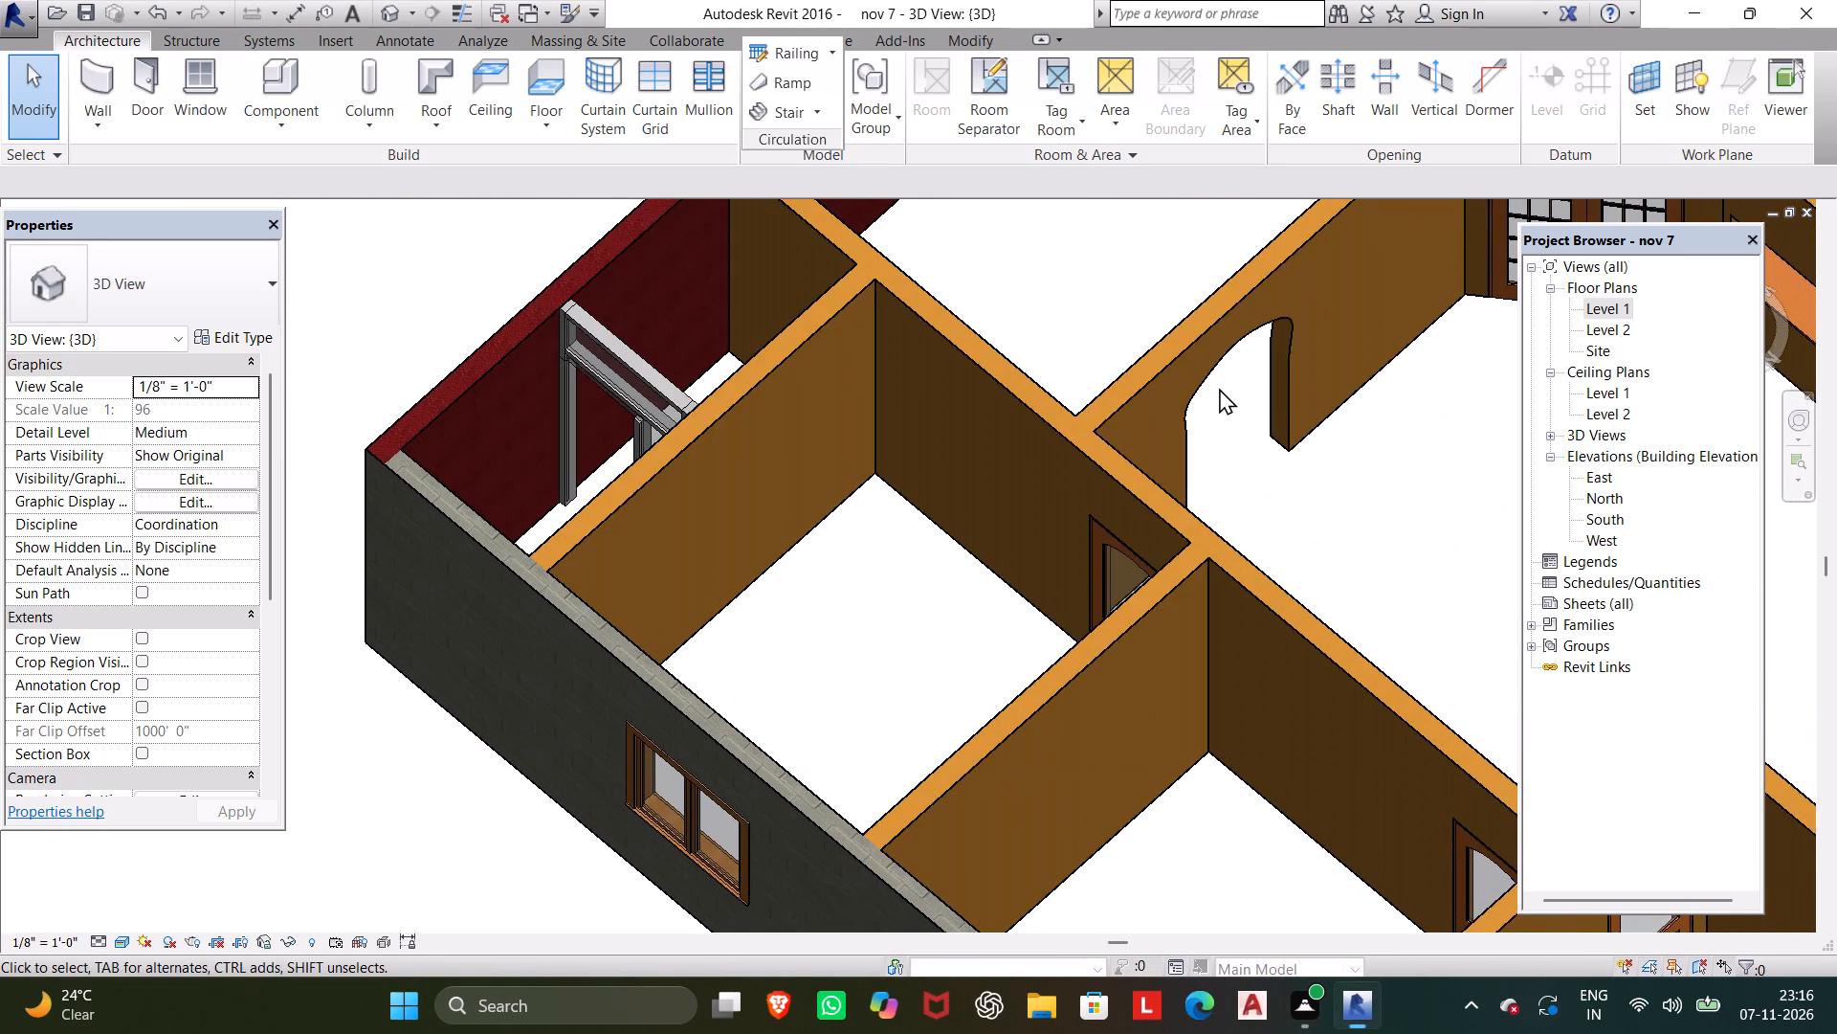
{"action": "scroll", "coordinate": [1172, 443], "scroll_direction": "down", "scroll_amount": 1}
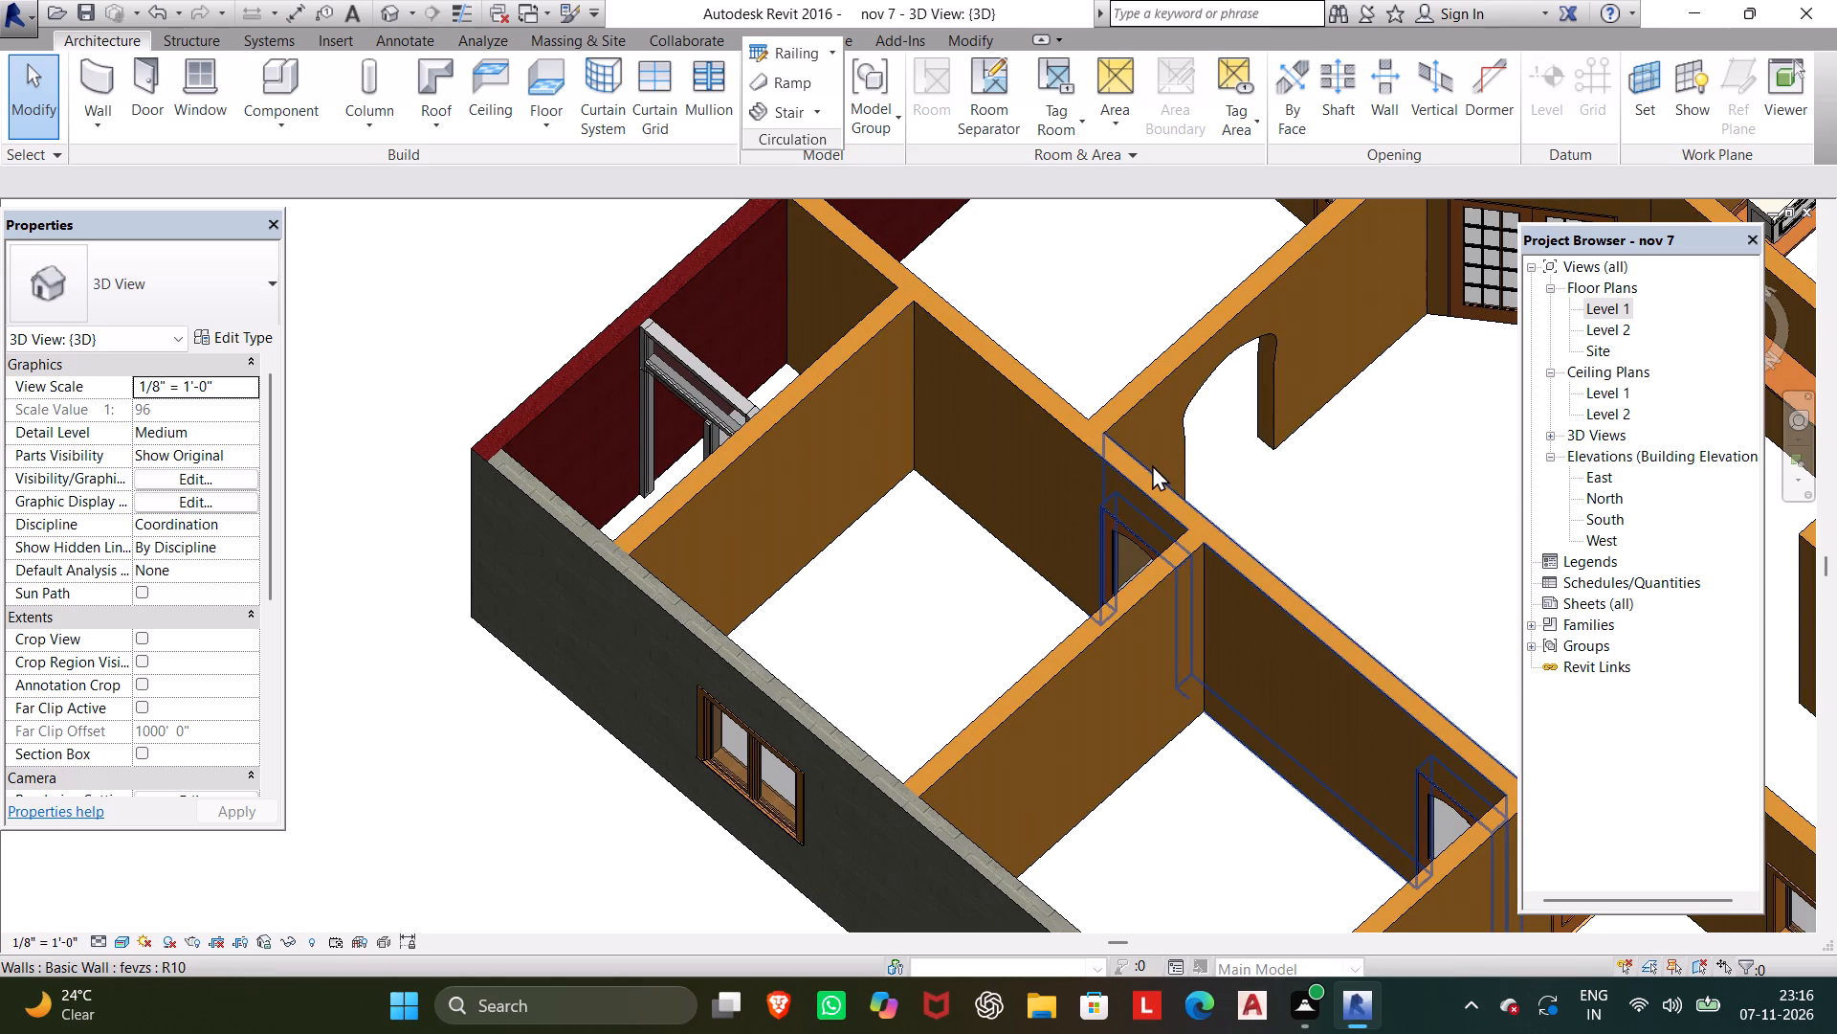
{"action": "middle_click_drag", "start_coordinate": [1149, 483], "coordinate": [1051, 524], "text": "shift"}
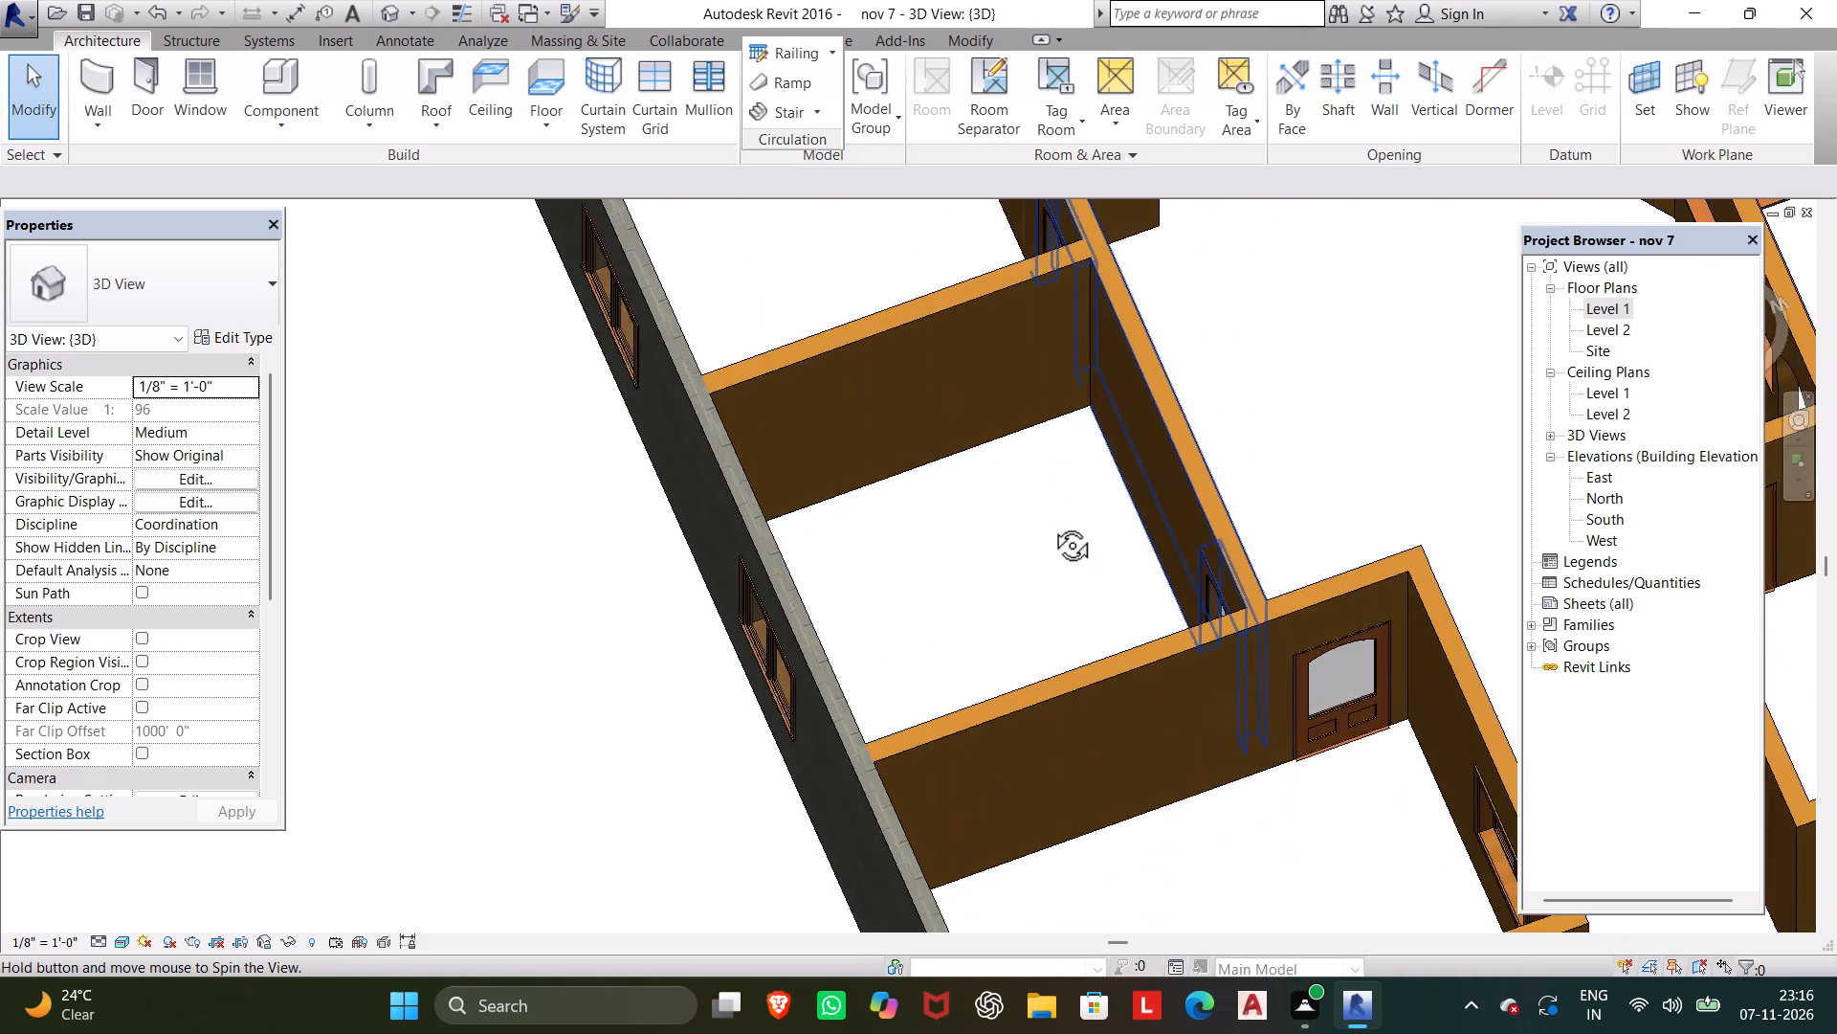
{"action": "middle_click_drag", "start_coordinate": [1051, 524], "coordinate": [1050, 587], "text": "shift"}
{"action": "scroll", "coordinate": [1048, 586], "scroll_direction": "down", "scroll_amount": 3}
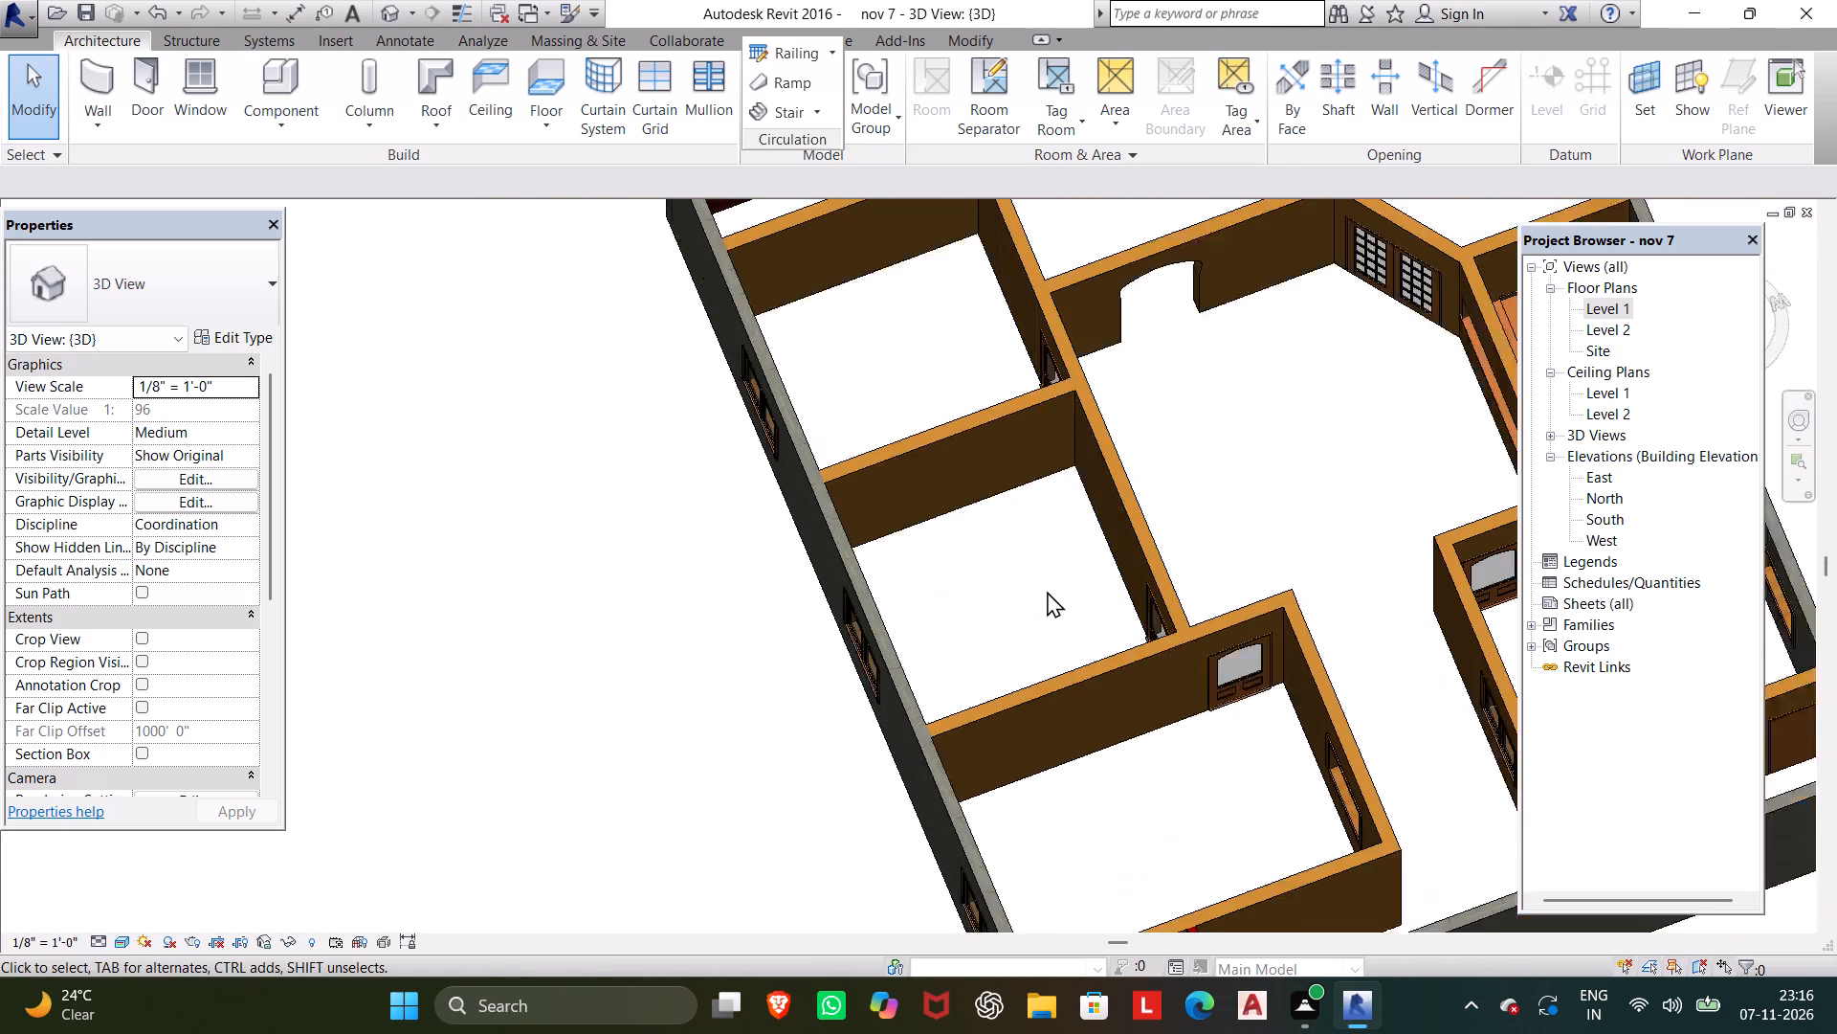
{"action": "scroll", "coordinate": [1047, 591], "scroll_direction": "down", "scroll_amount": 2}
{"action": "middle_click_drag", "start_coordinate": [1044, 589], "coordinate": [795, 731]}
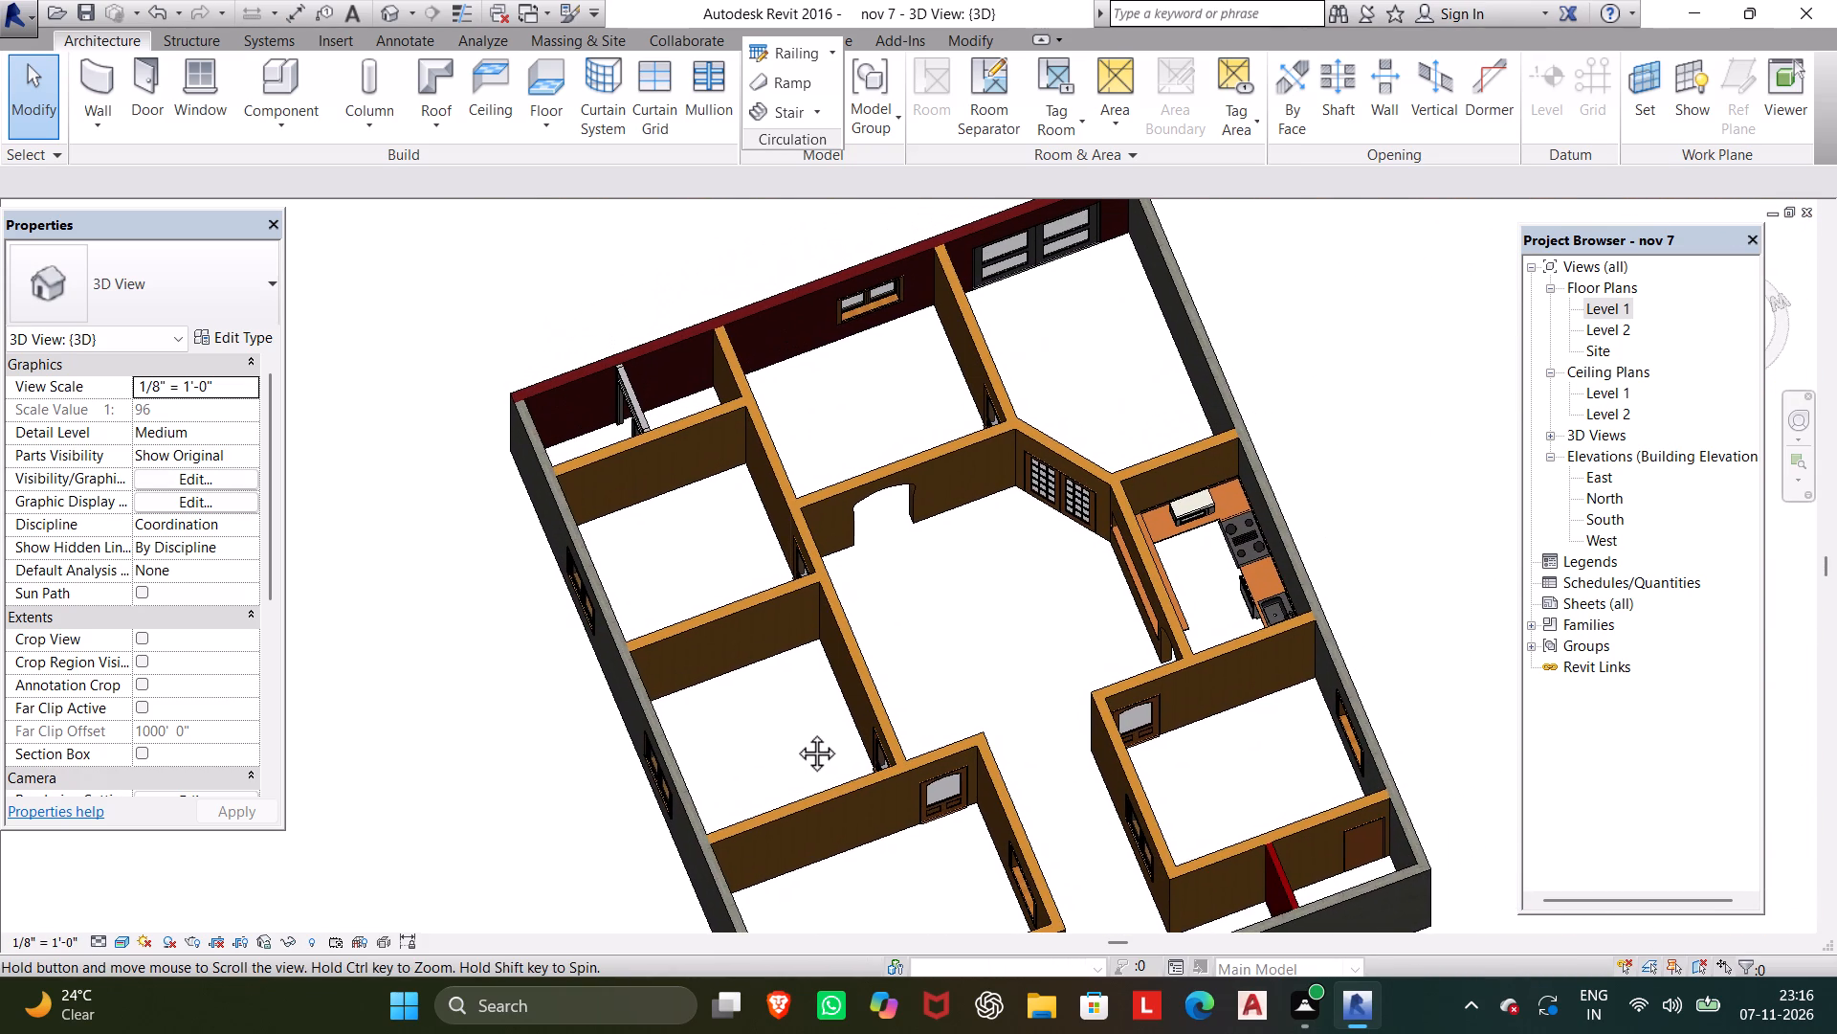
{"action": "middle_click_drag", "start_coordinate": [795, 731], "coordinate": [803, 611]}
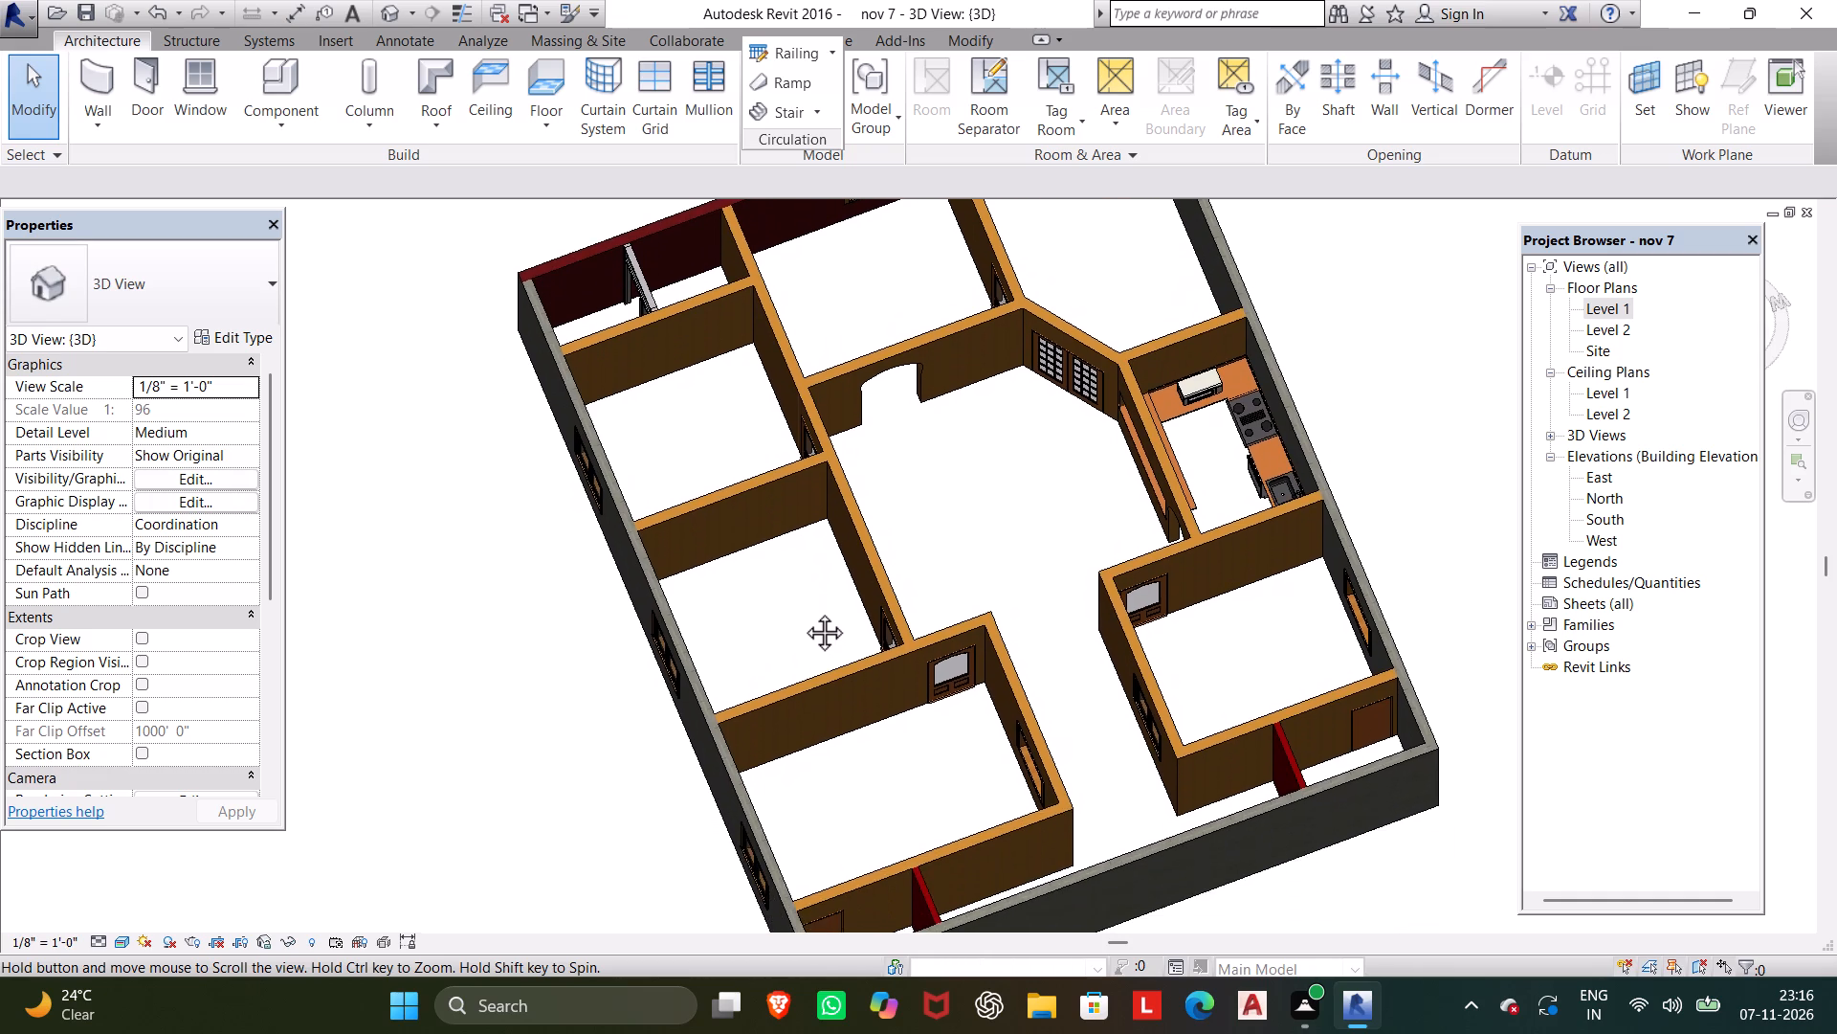
{"action": "middle_click_drag", "start_coordinate": [803, 611], "coordinate": [857, 572]}
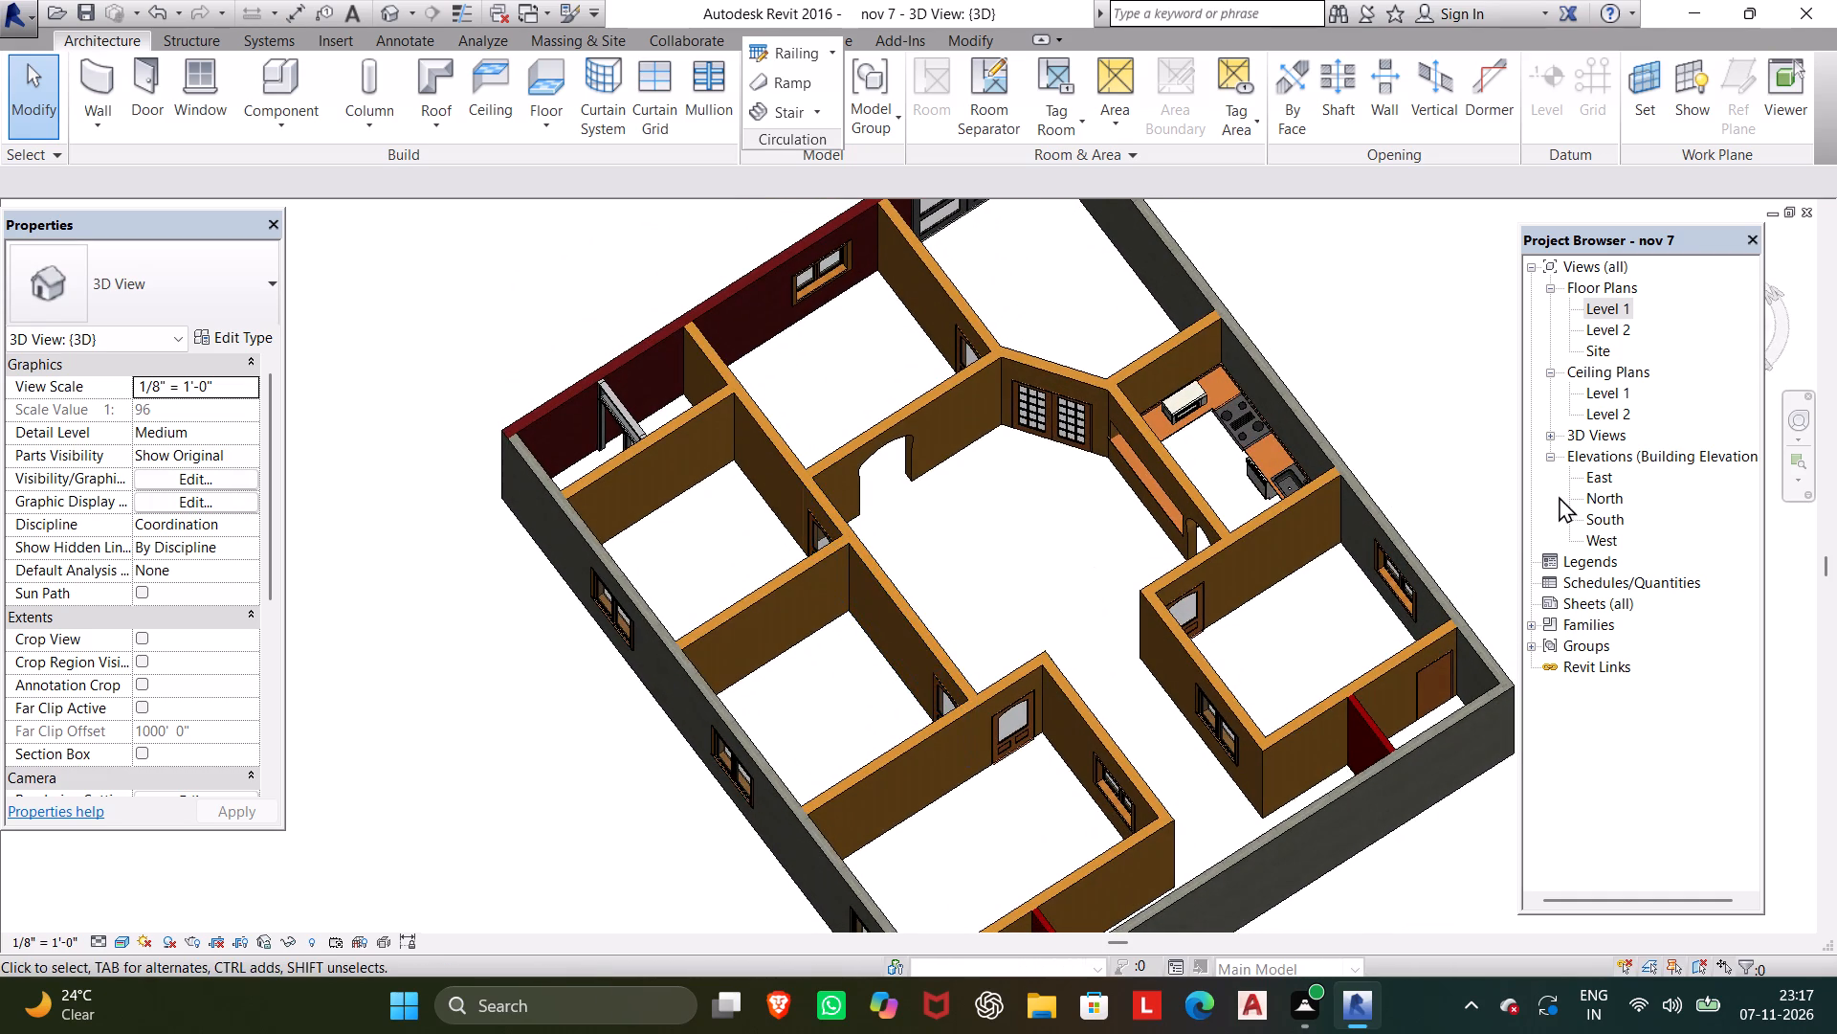
Open the Level 1 floor plan with the entire building in view.
{"action": "double_click", "coordinate": [1607, 303]}
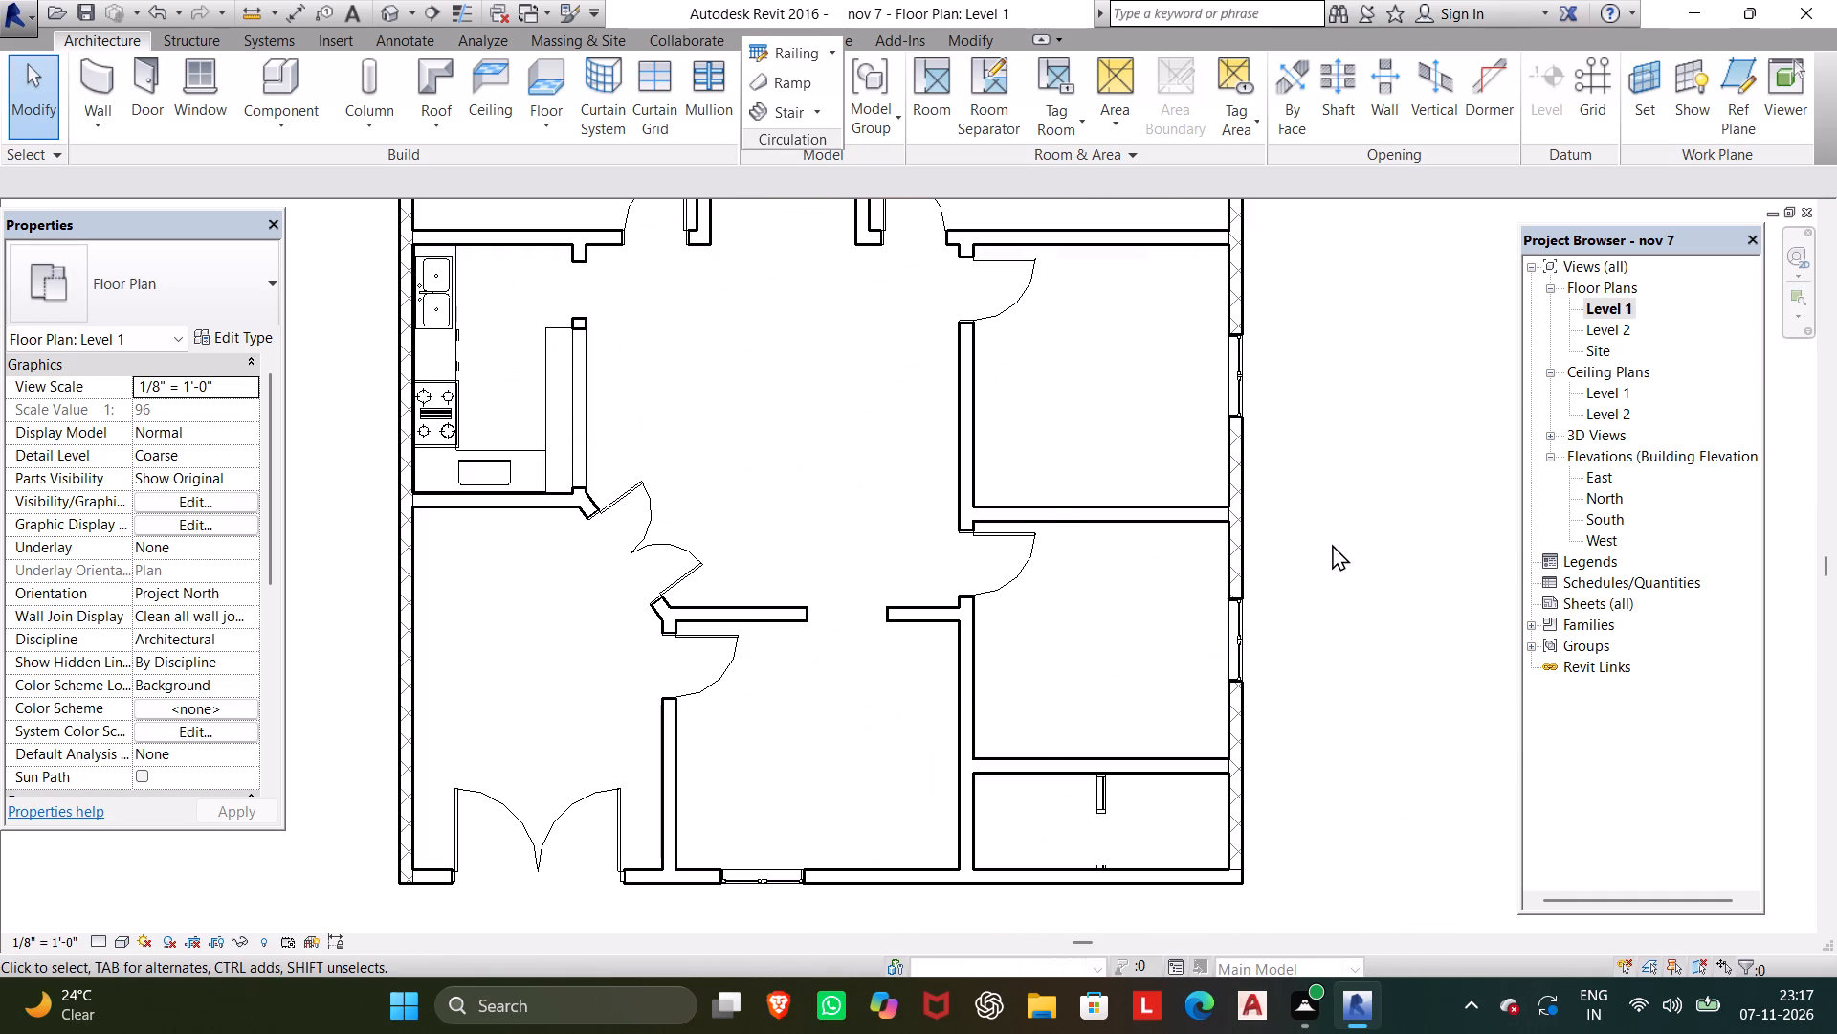
{"action": "scroll", "coordinate": [1325, 537], "scroll_direction": "down", "scroll_amount": 3}
{"action": "middle_click_drag", "start_coordinate": [1308, 543], "coordinate": [1245, 619]}
{"action": "scroll", "coordinate": [1238, 630], "scroll_direction": "down", "scroll_amount": 1}
{"action": "middle_click", "coordinate": [1238, 630]}
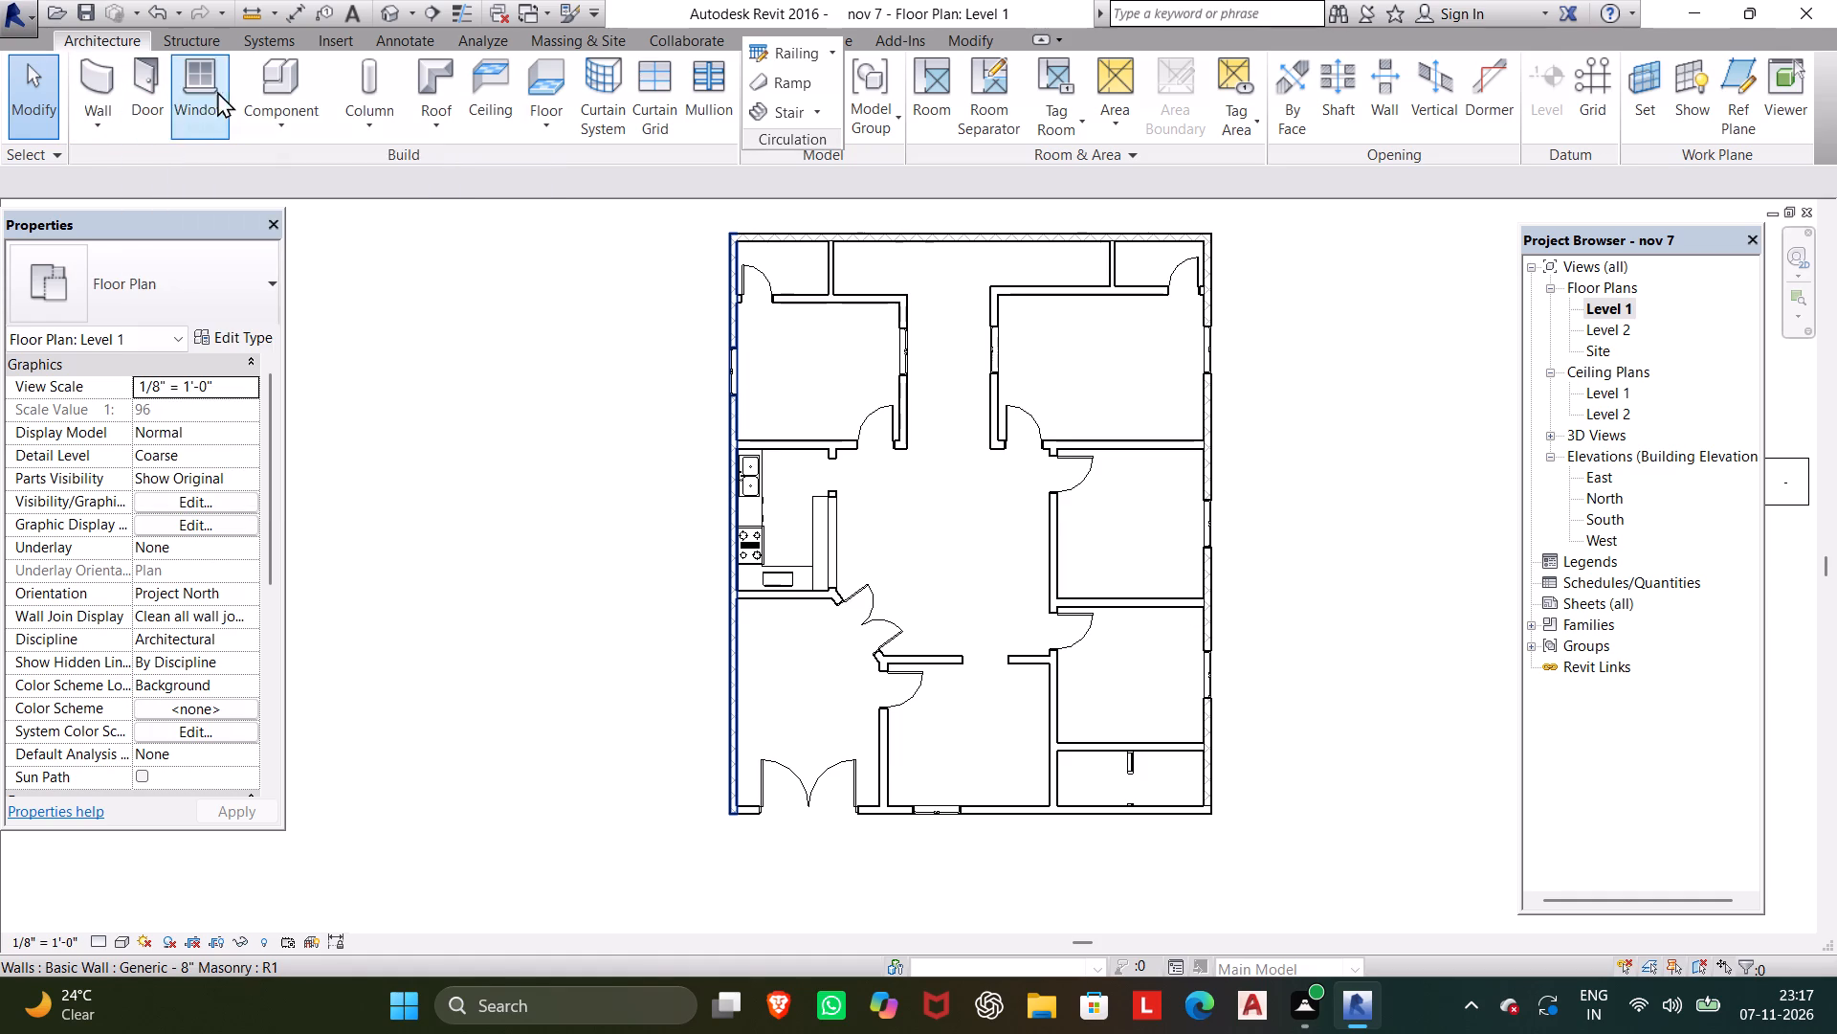
Load the Bed-Box family from the Furniture Beds folder of the US Imperial library for component placement.
{"action": "left_click", "coordinate": [296, 75]}
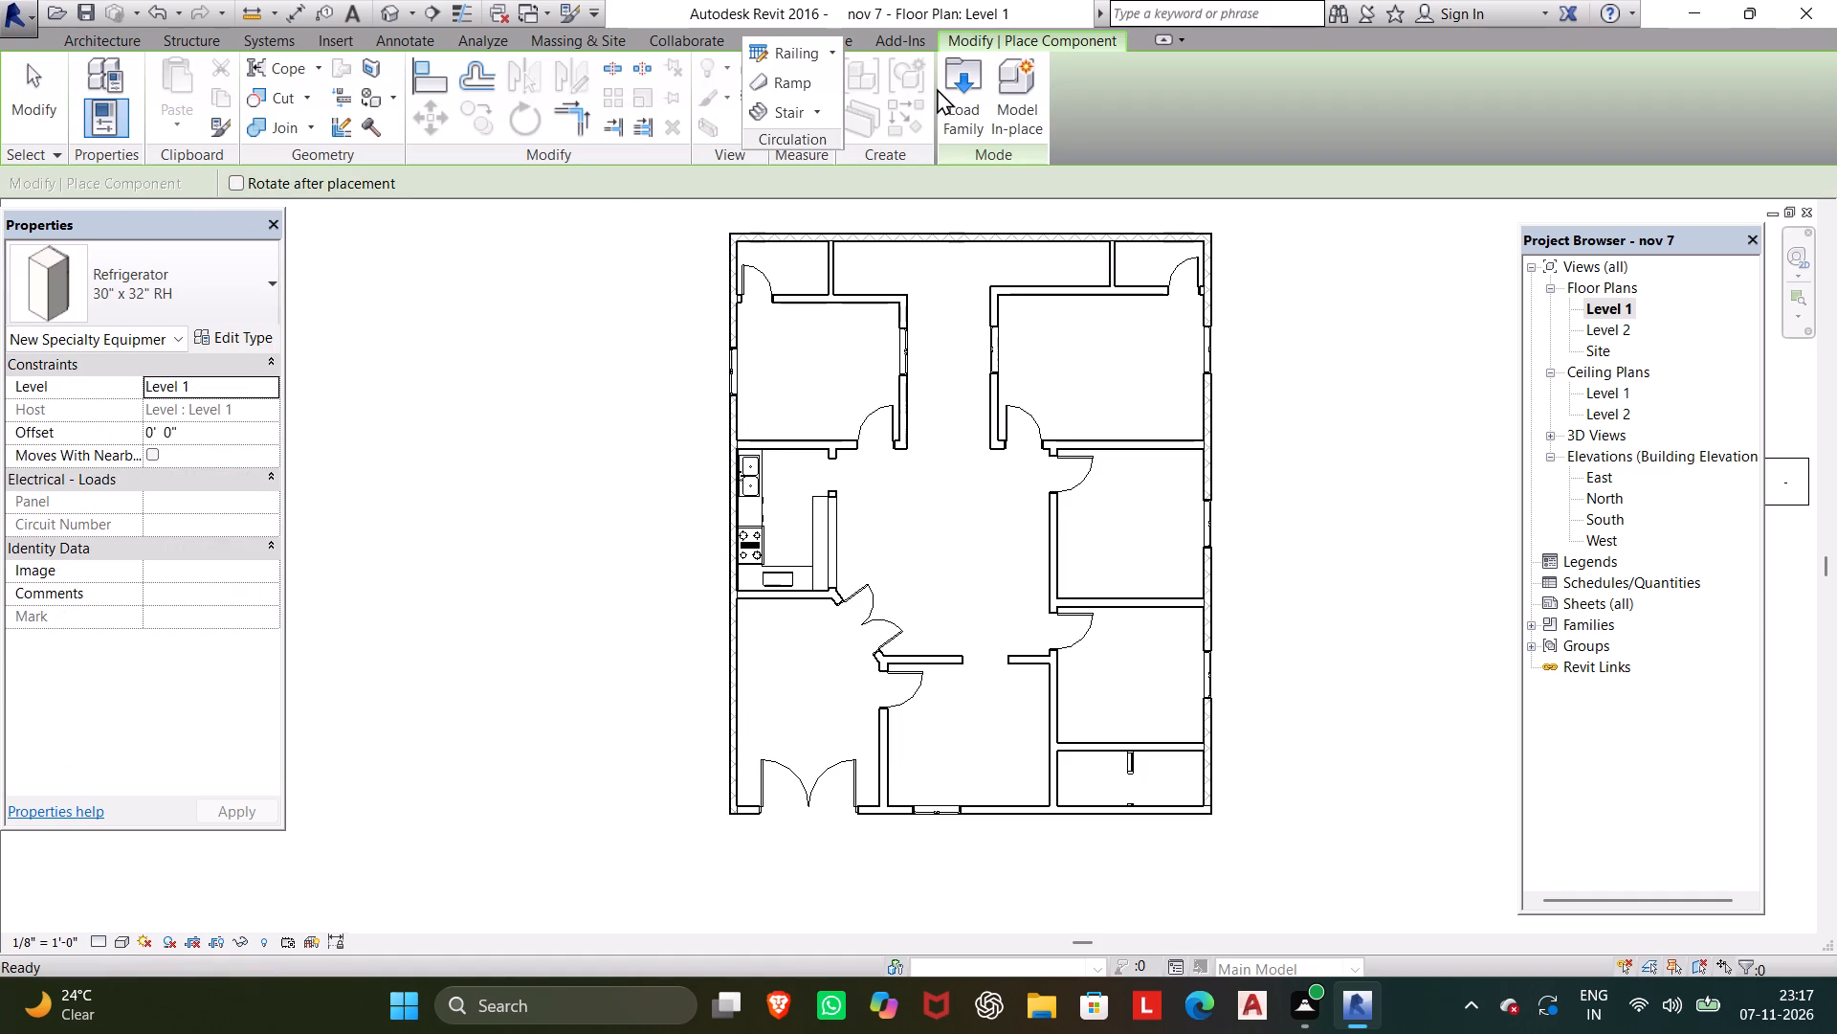
{"action": "left_click", "coordinate": [963, 78]}
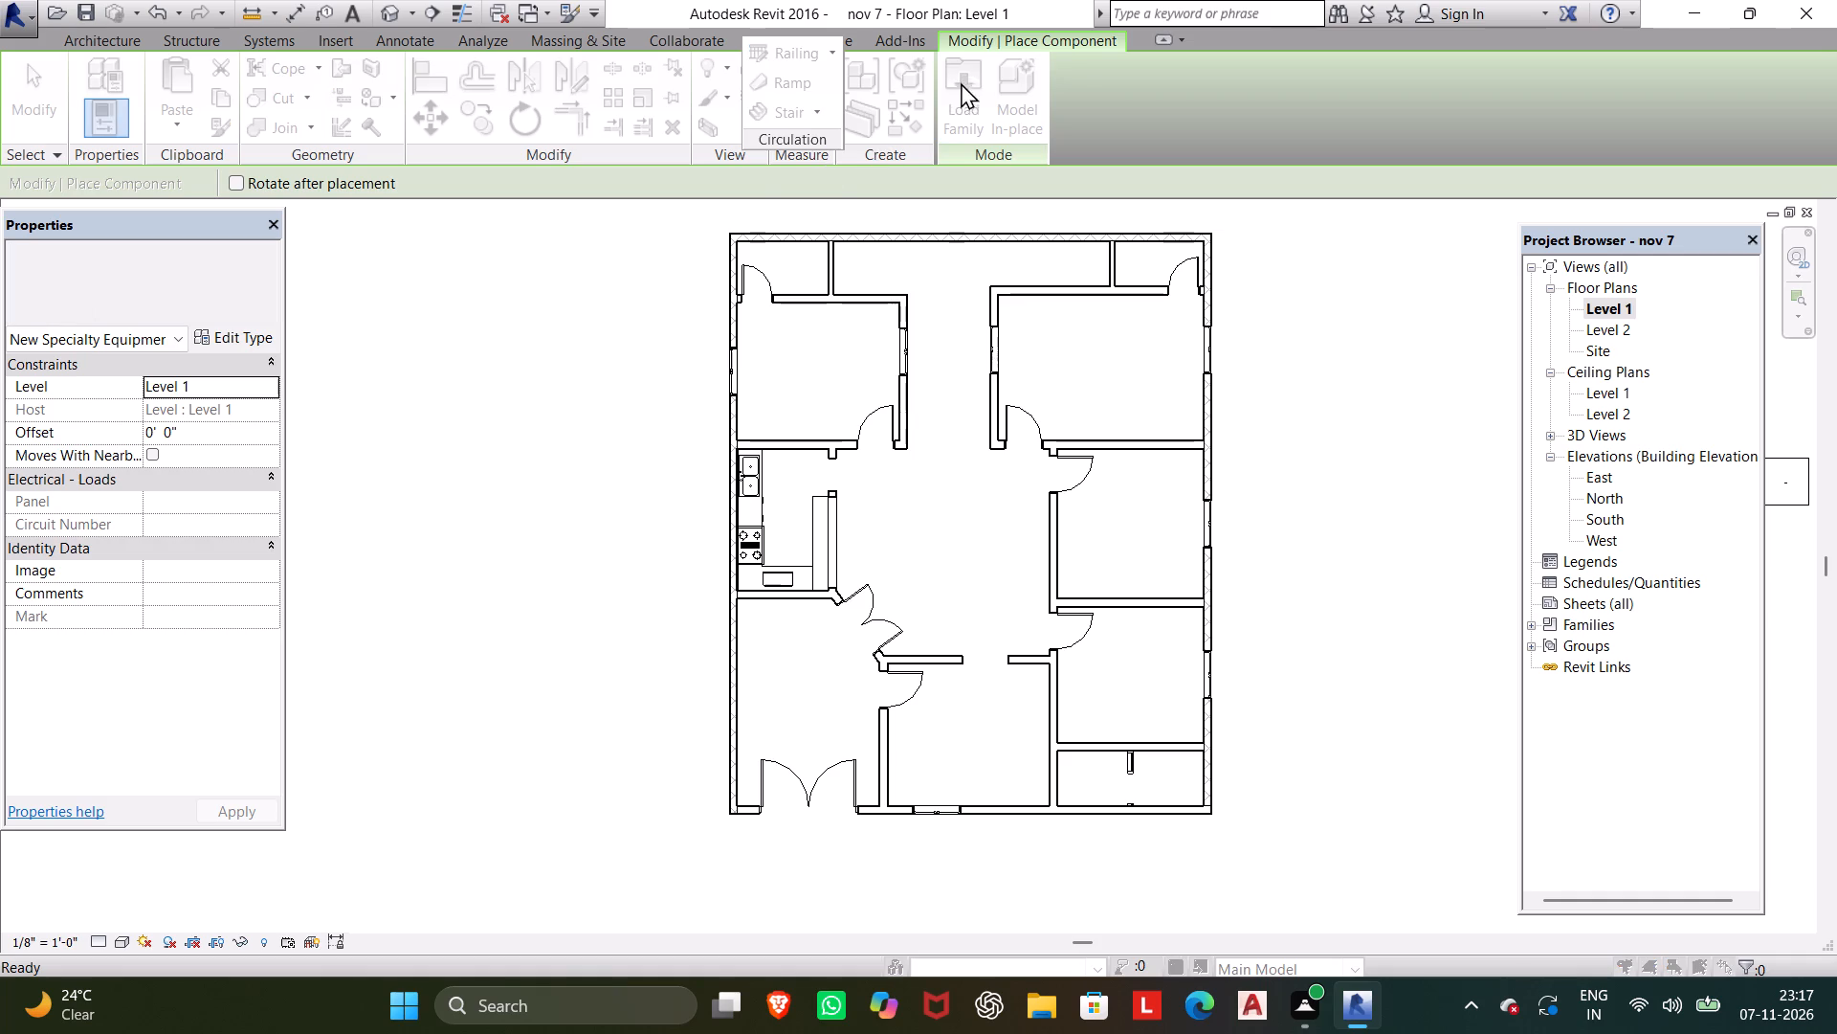
{"action": "left_click", "coordinate": [1033, 582]}
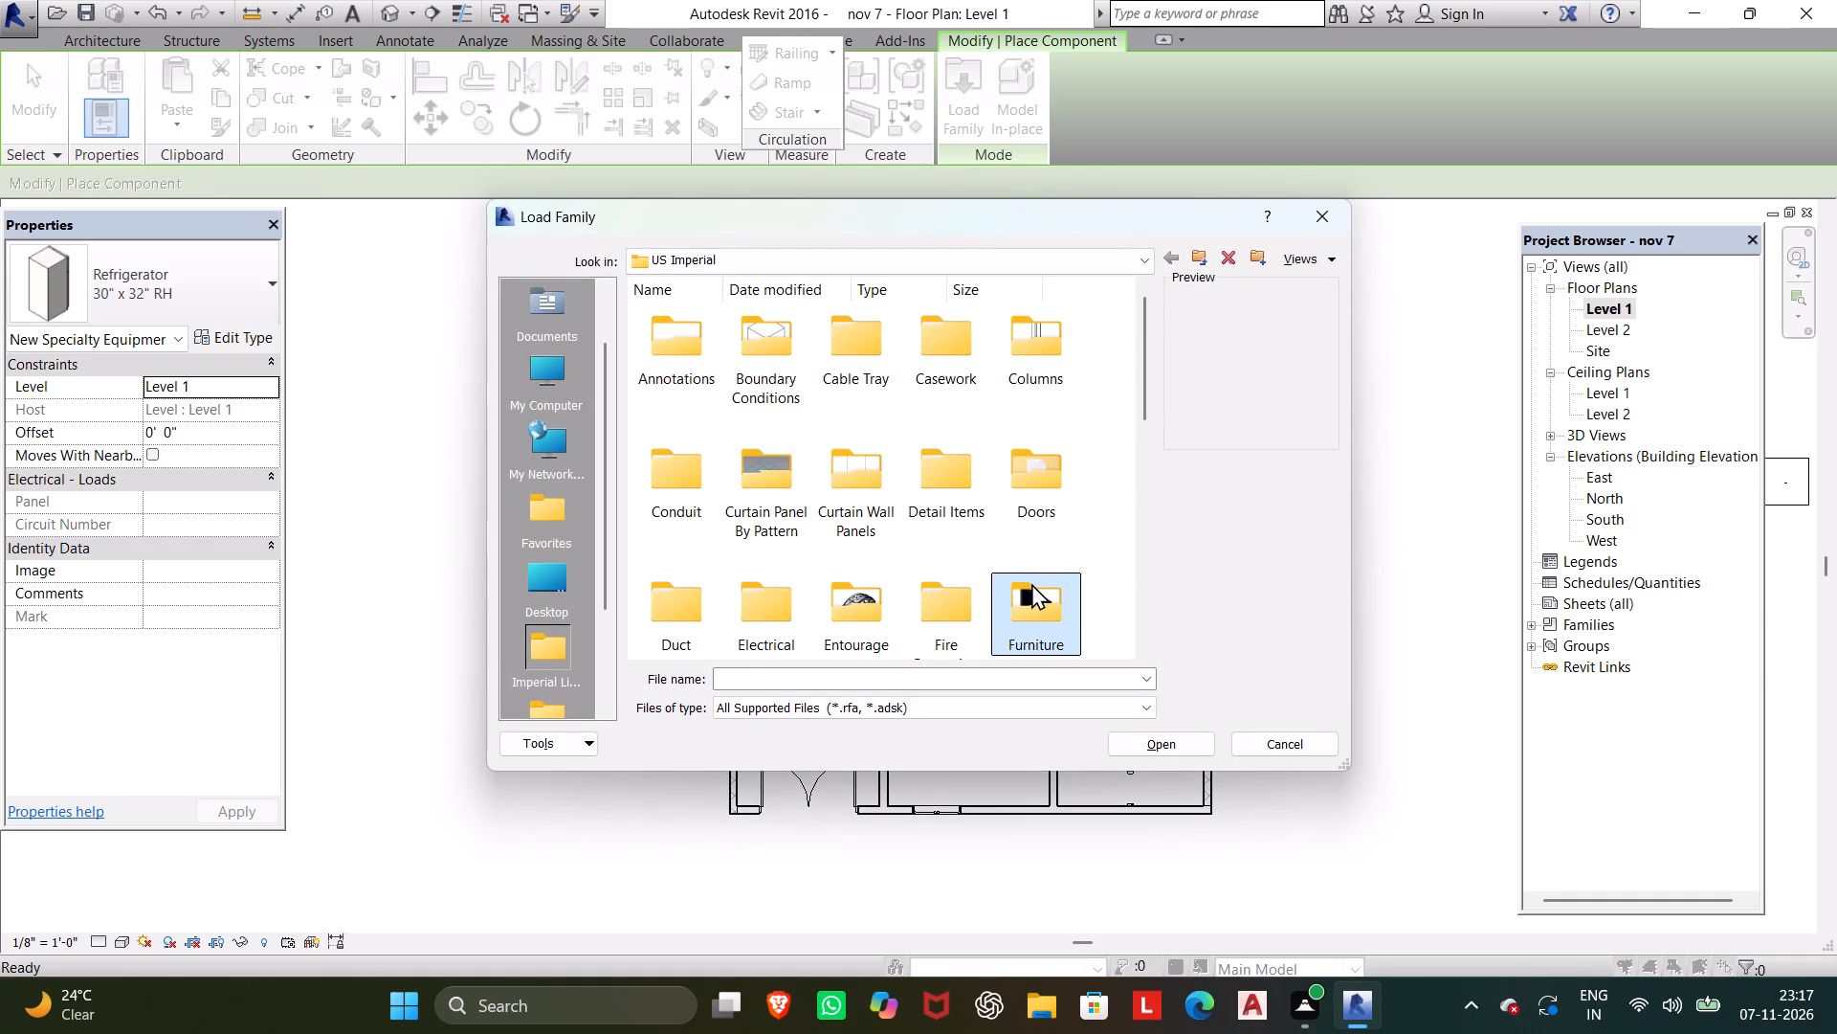
{"action": "key", "text": "Return"}
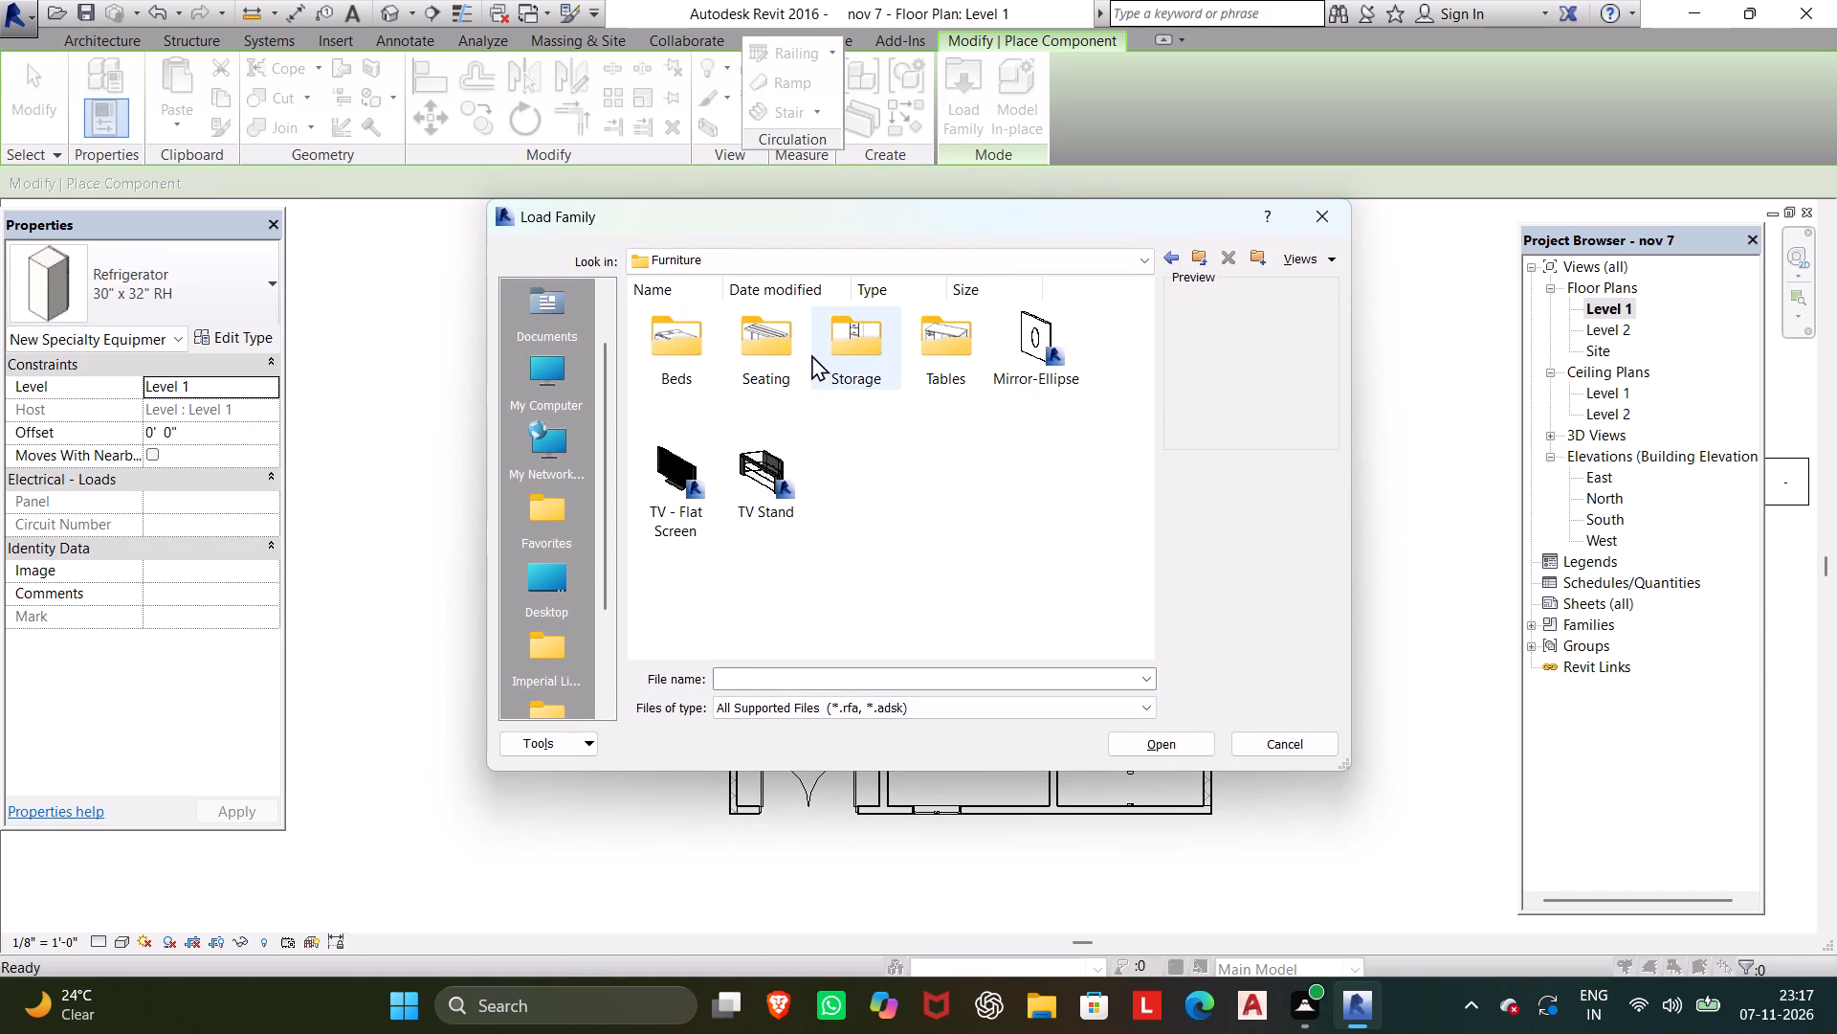
{"action": "left_click", "coordinate": [789, 351]}
{"action": "left_click", "coordinate": [702, 344]}
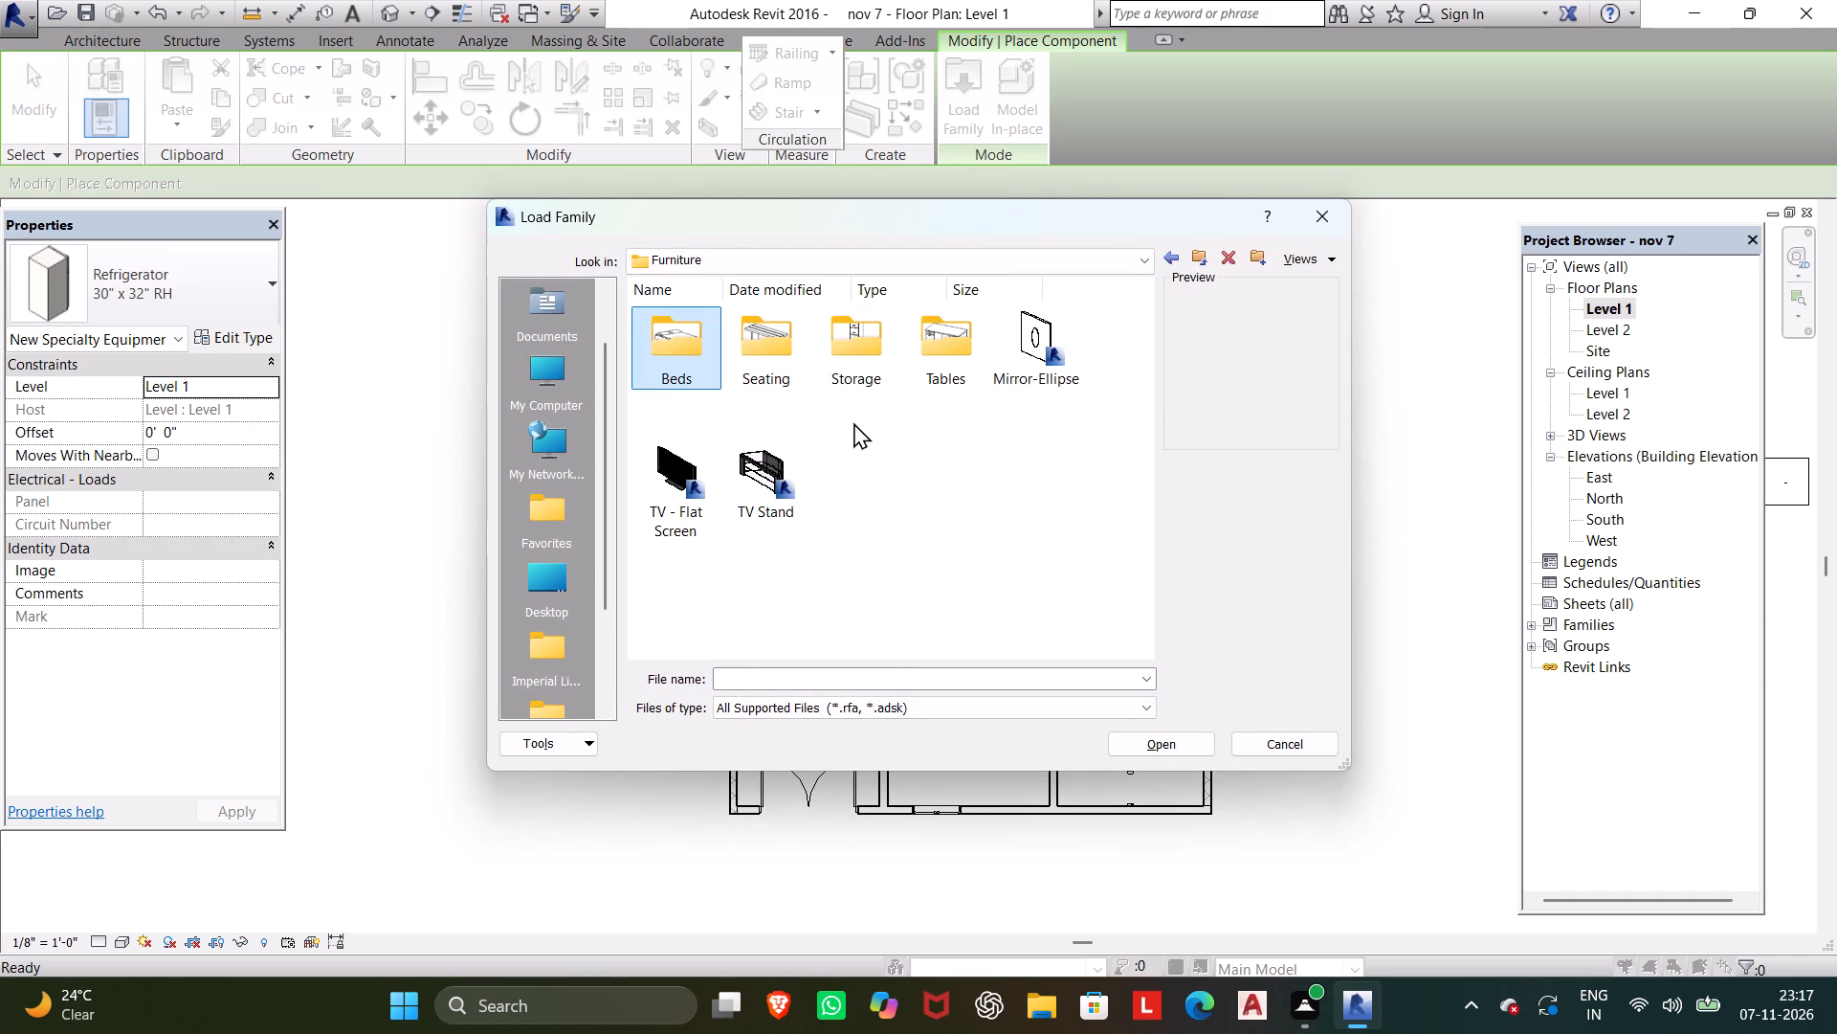
{"action": "left_click", "coordinate": [1181, 756]}
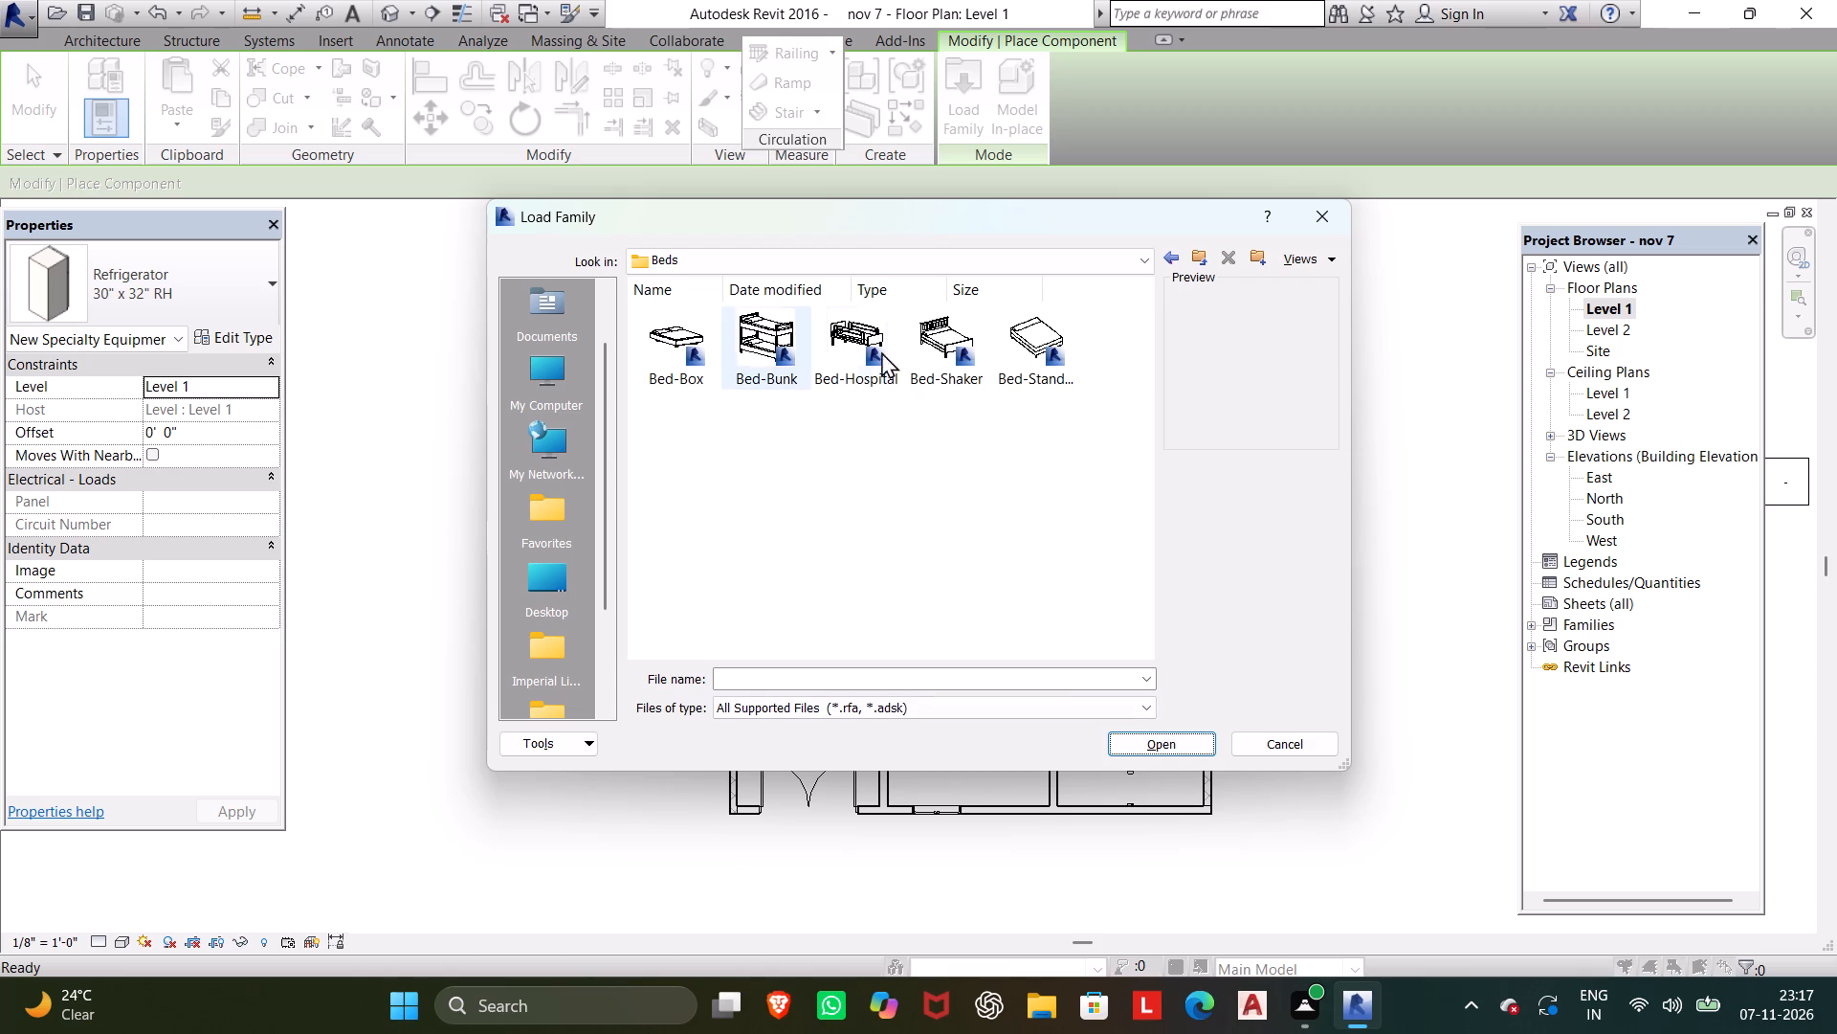
{"action": "left_click", "coordinate": [706, 359]}
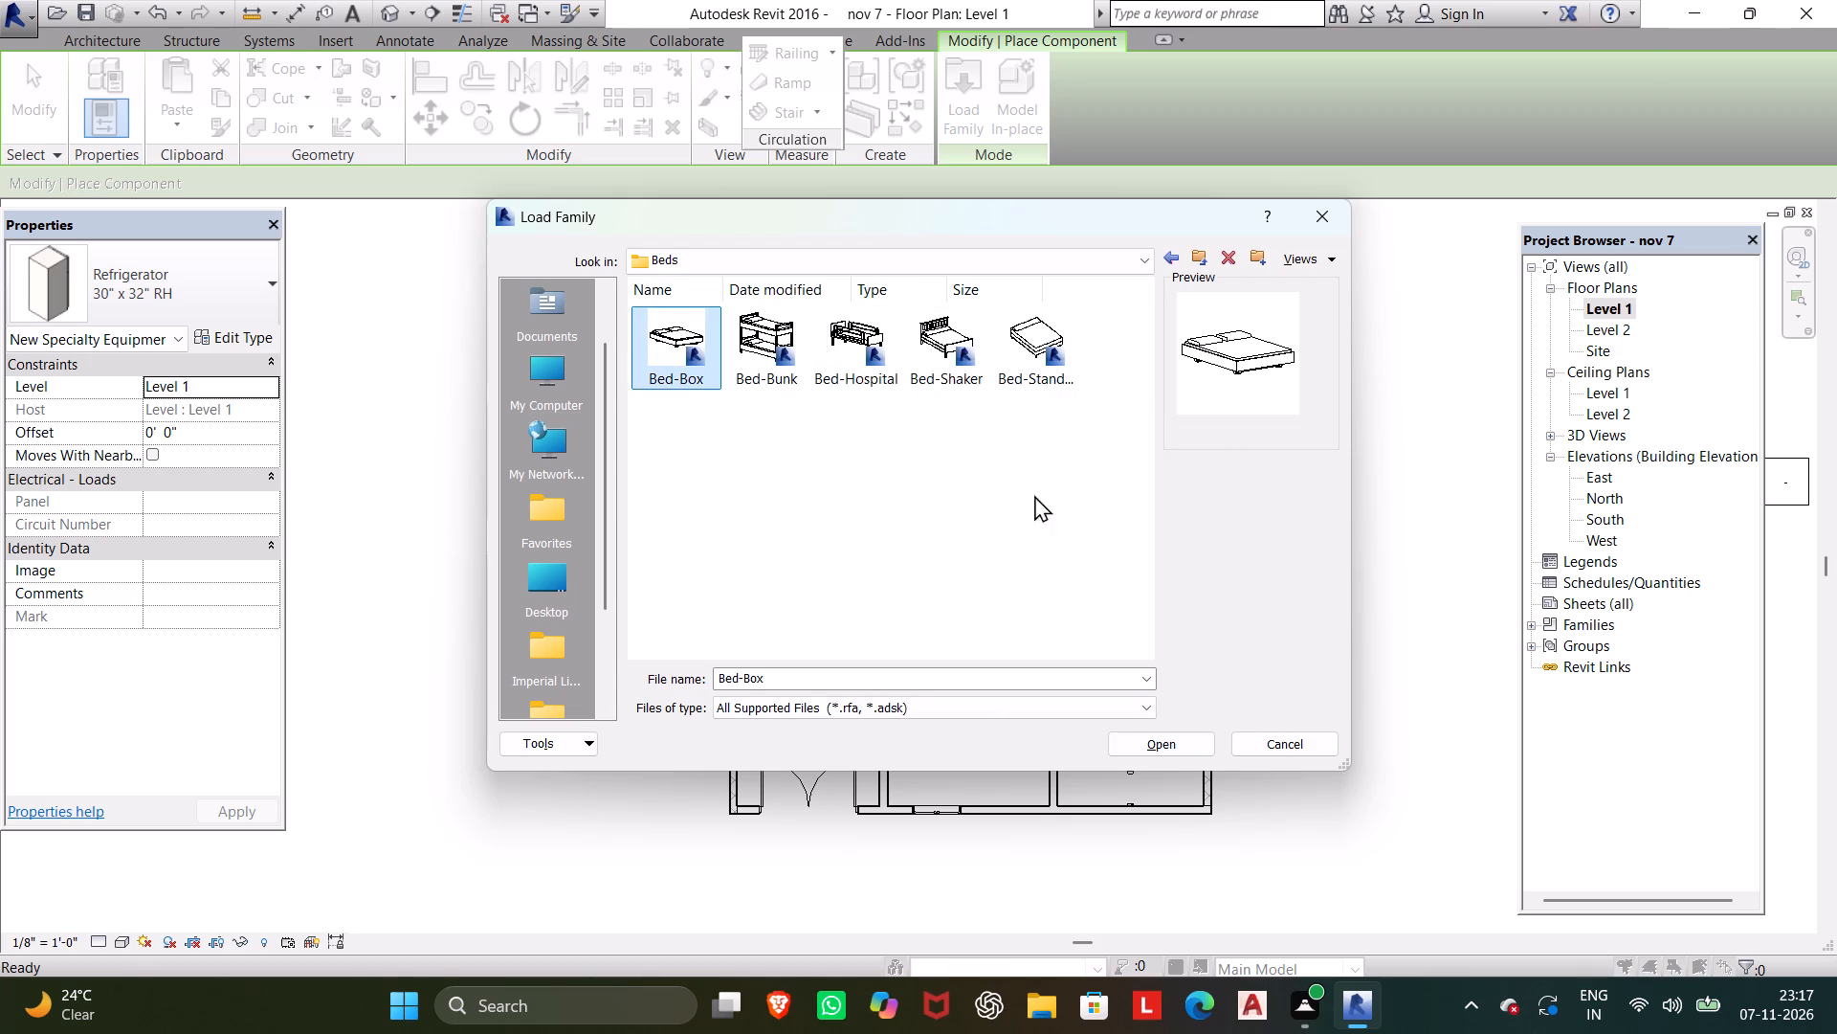
{"action": "left_click", "coordinate": [1176, 753]}
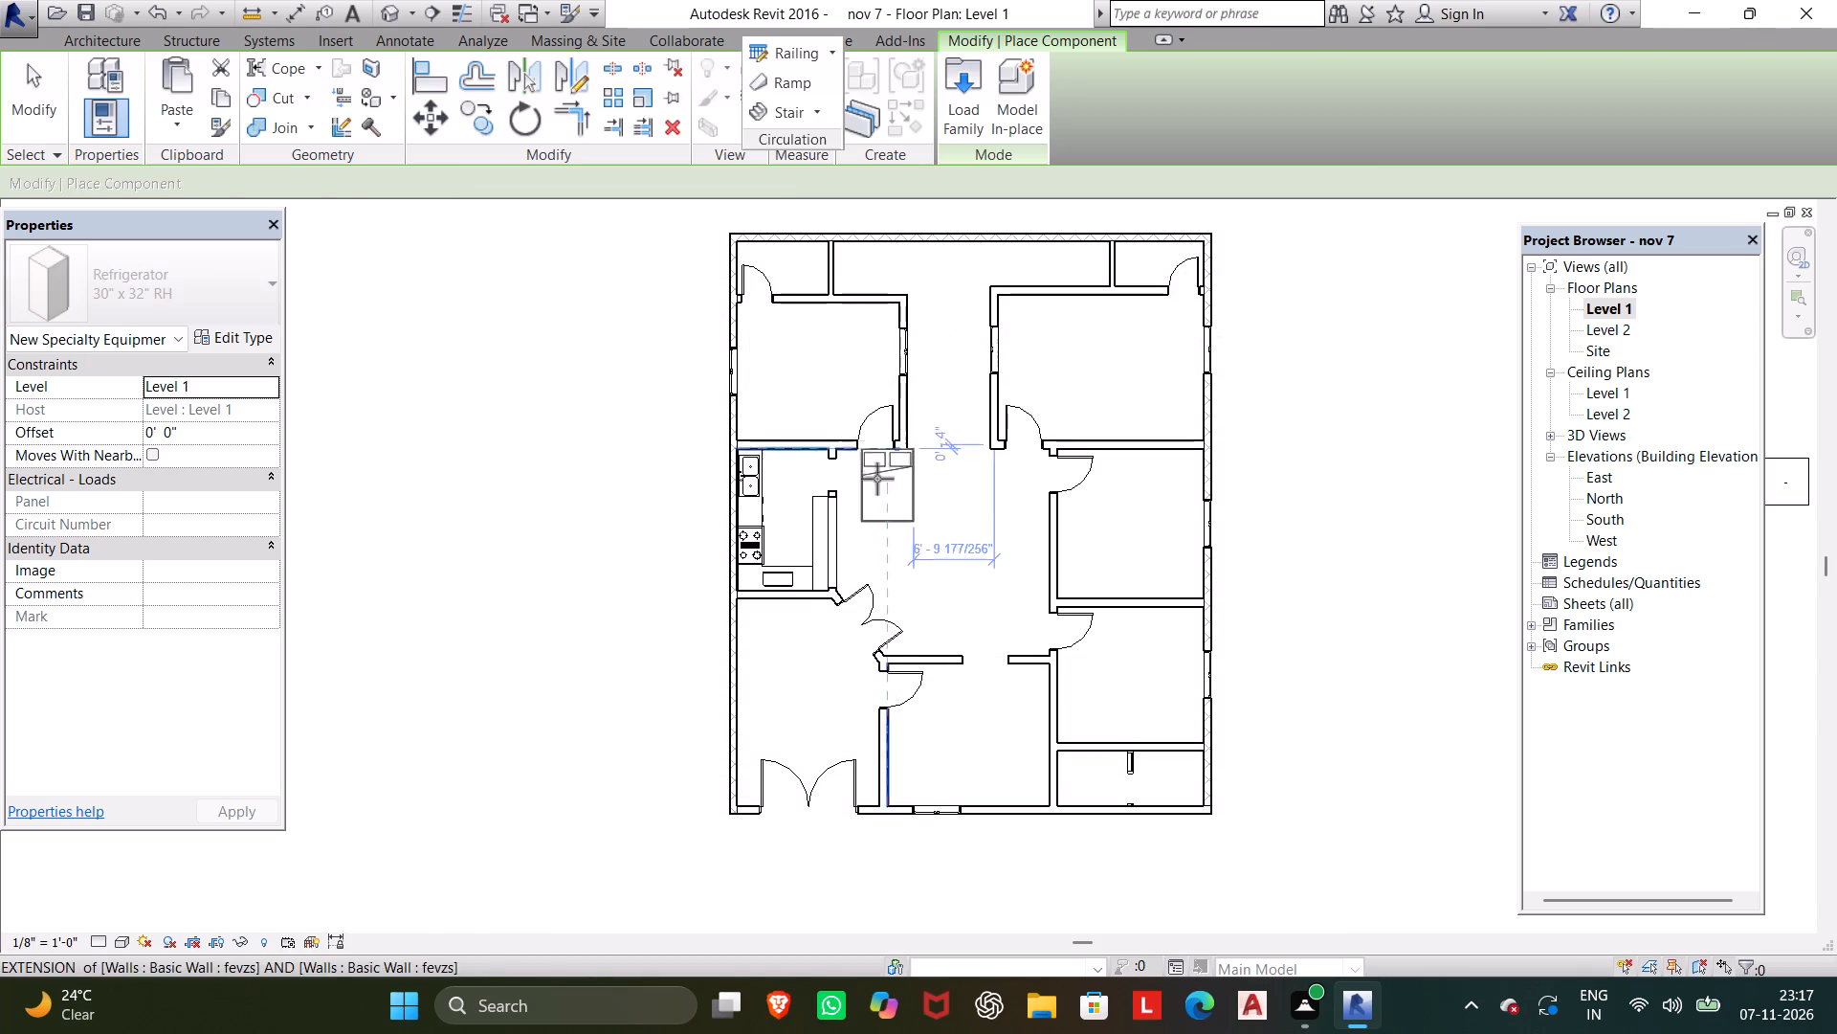
Place a Double 53" x 74" Bed-Box in the northwest bedroom, headboard against the west exterior wall, about 4'-0" from the north partition.
{"action": "middle_click_drag", "start_coordinate": [878, 479], "coordinate": [840, 604]}
{"action": "scroll", "coordinate": [808, 561], "scroll_direction": "up", "scroll_amount": 4}
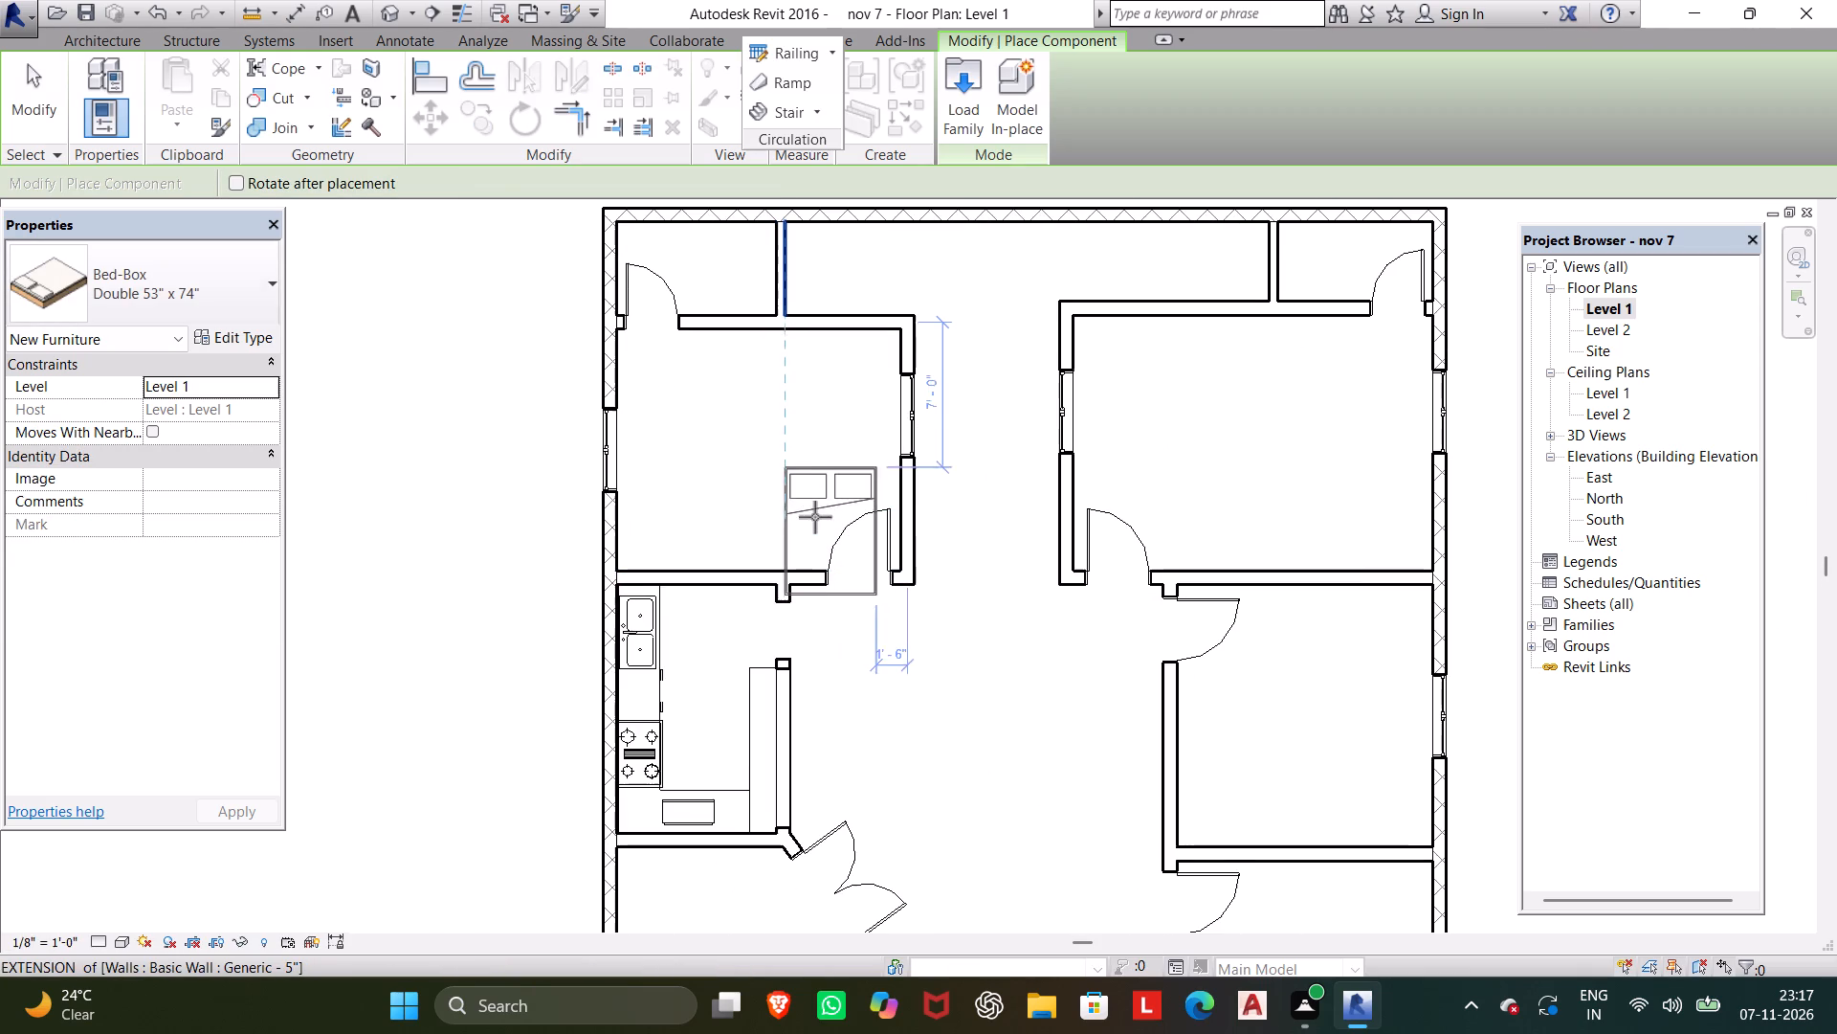
{"action": "key", "text": "space"}
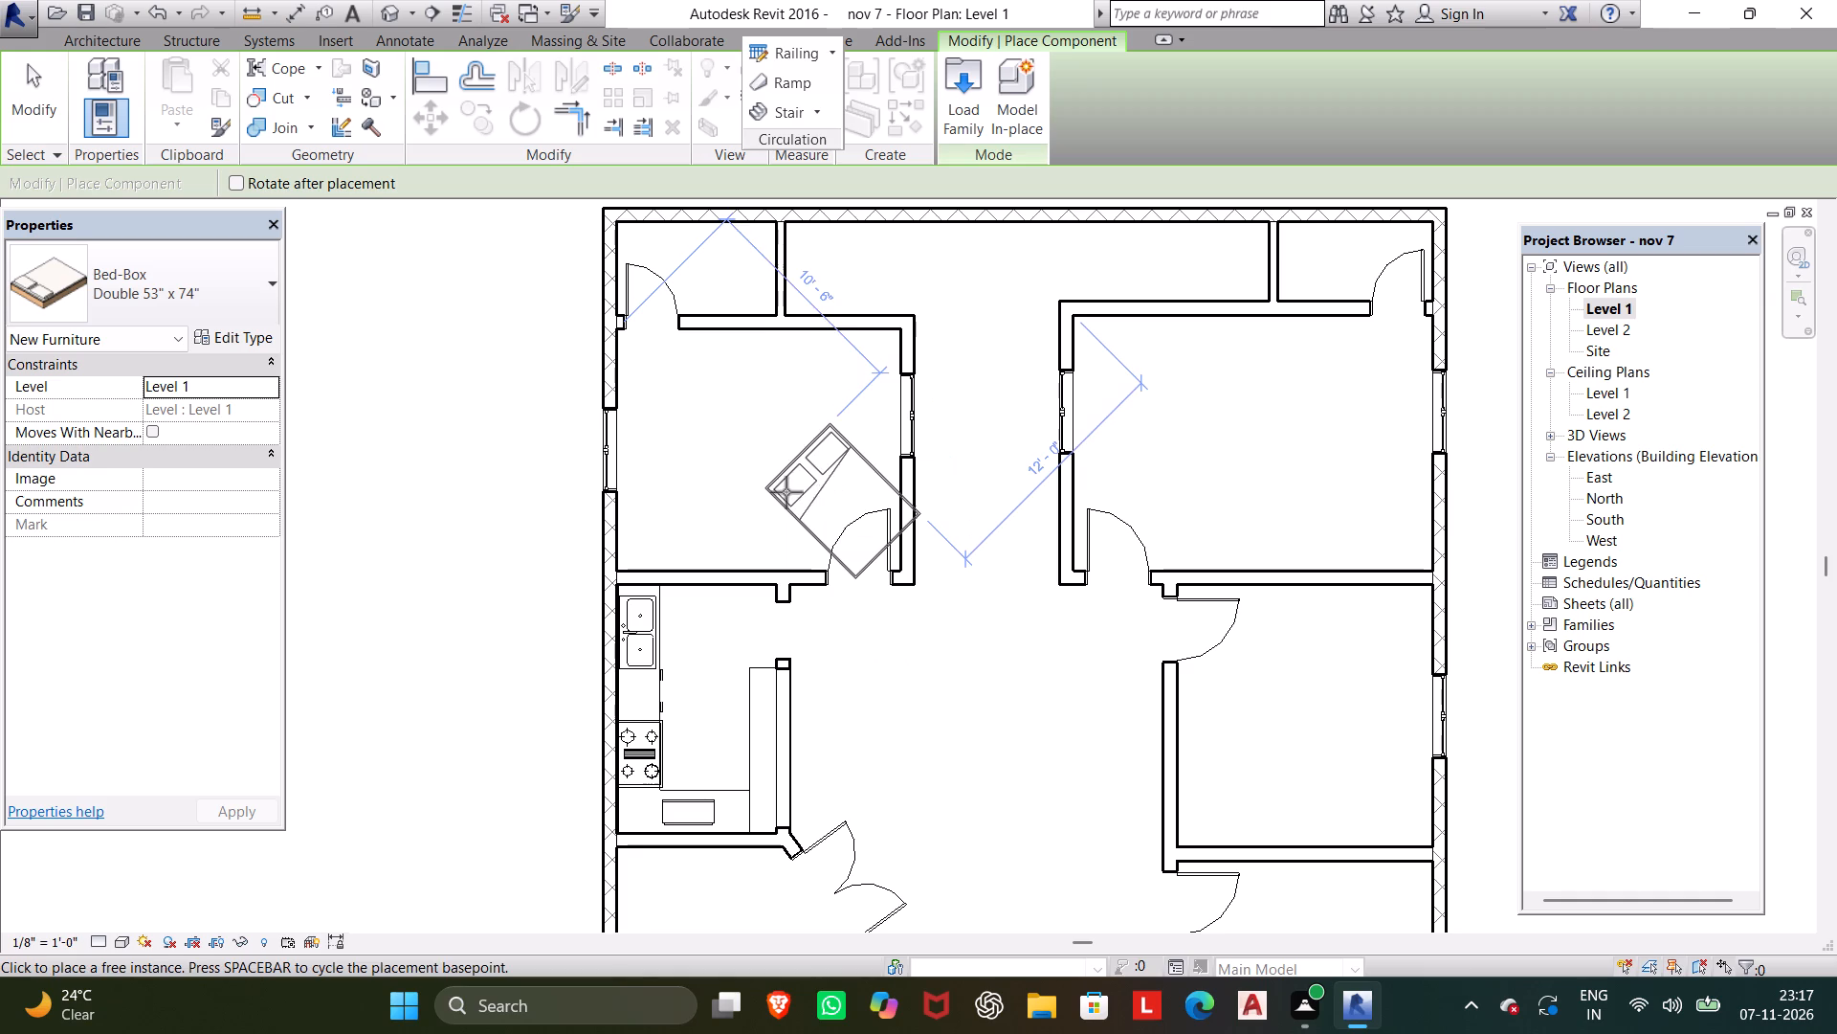
{"action": "key", "text": "space"}
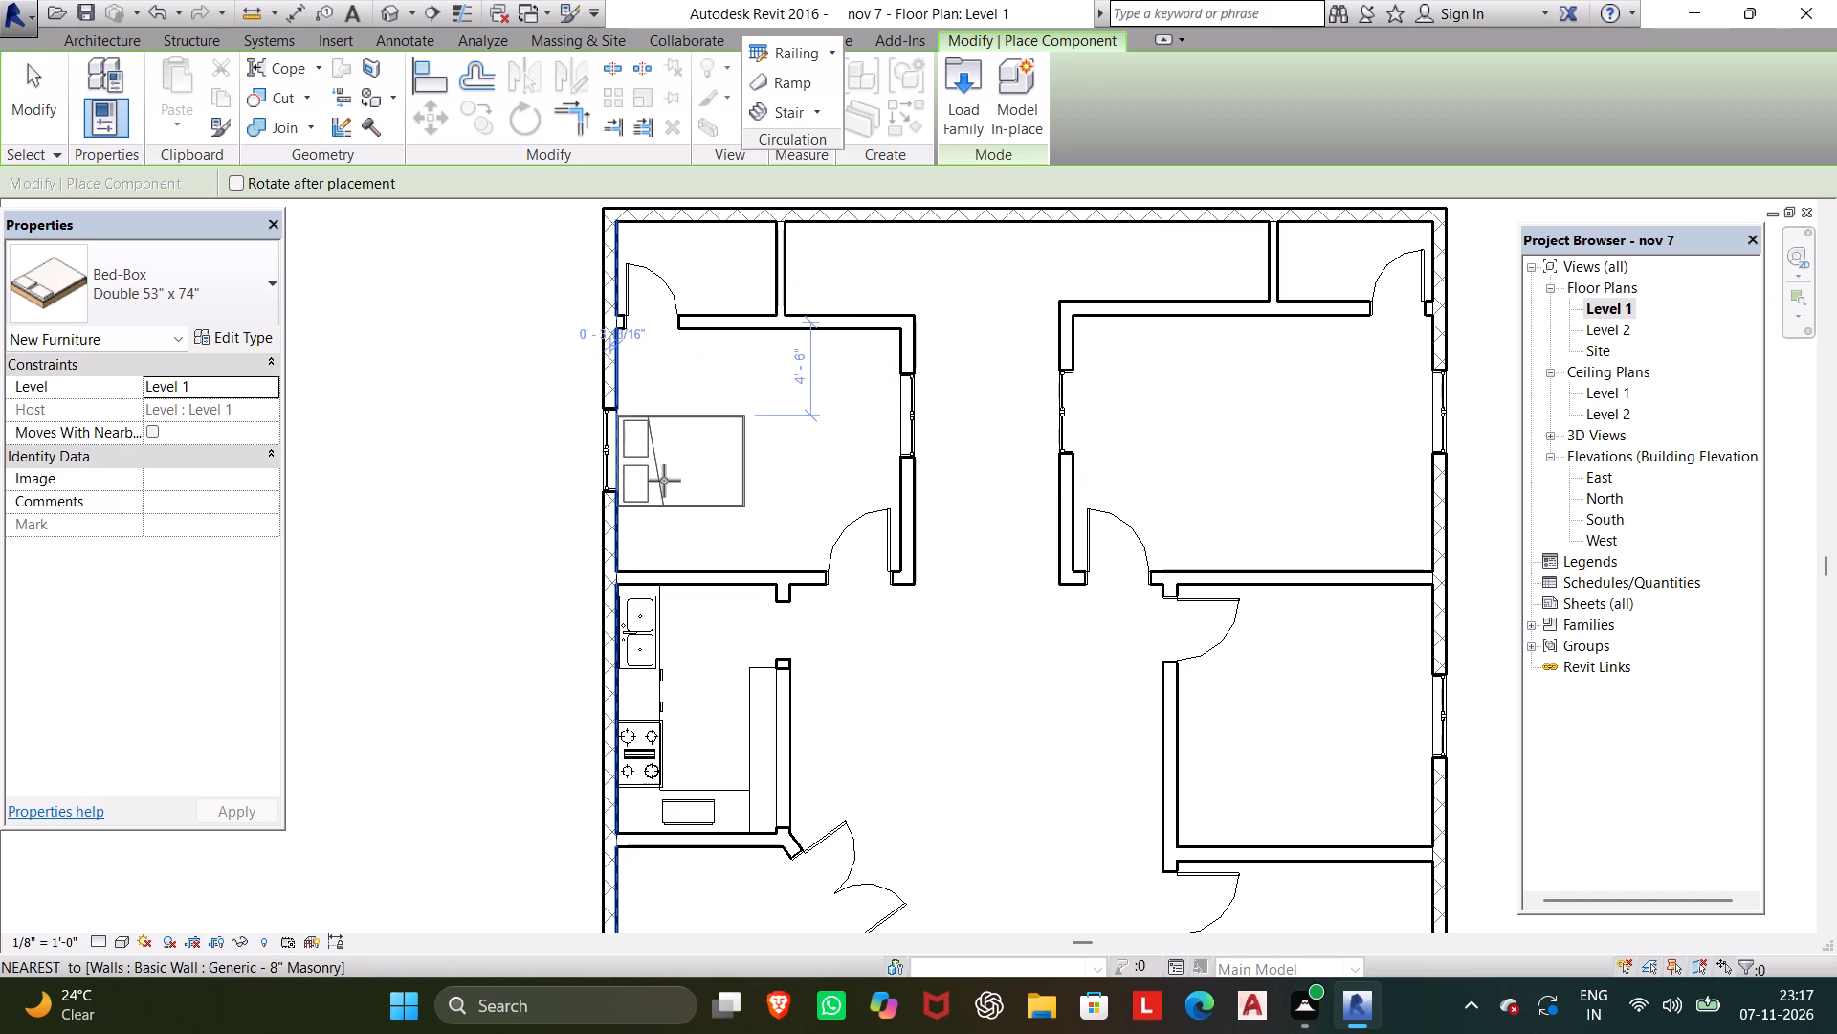
{"action": "left_click", "coordinate": [666, 472]}
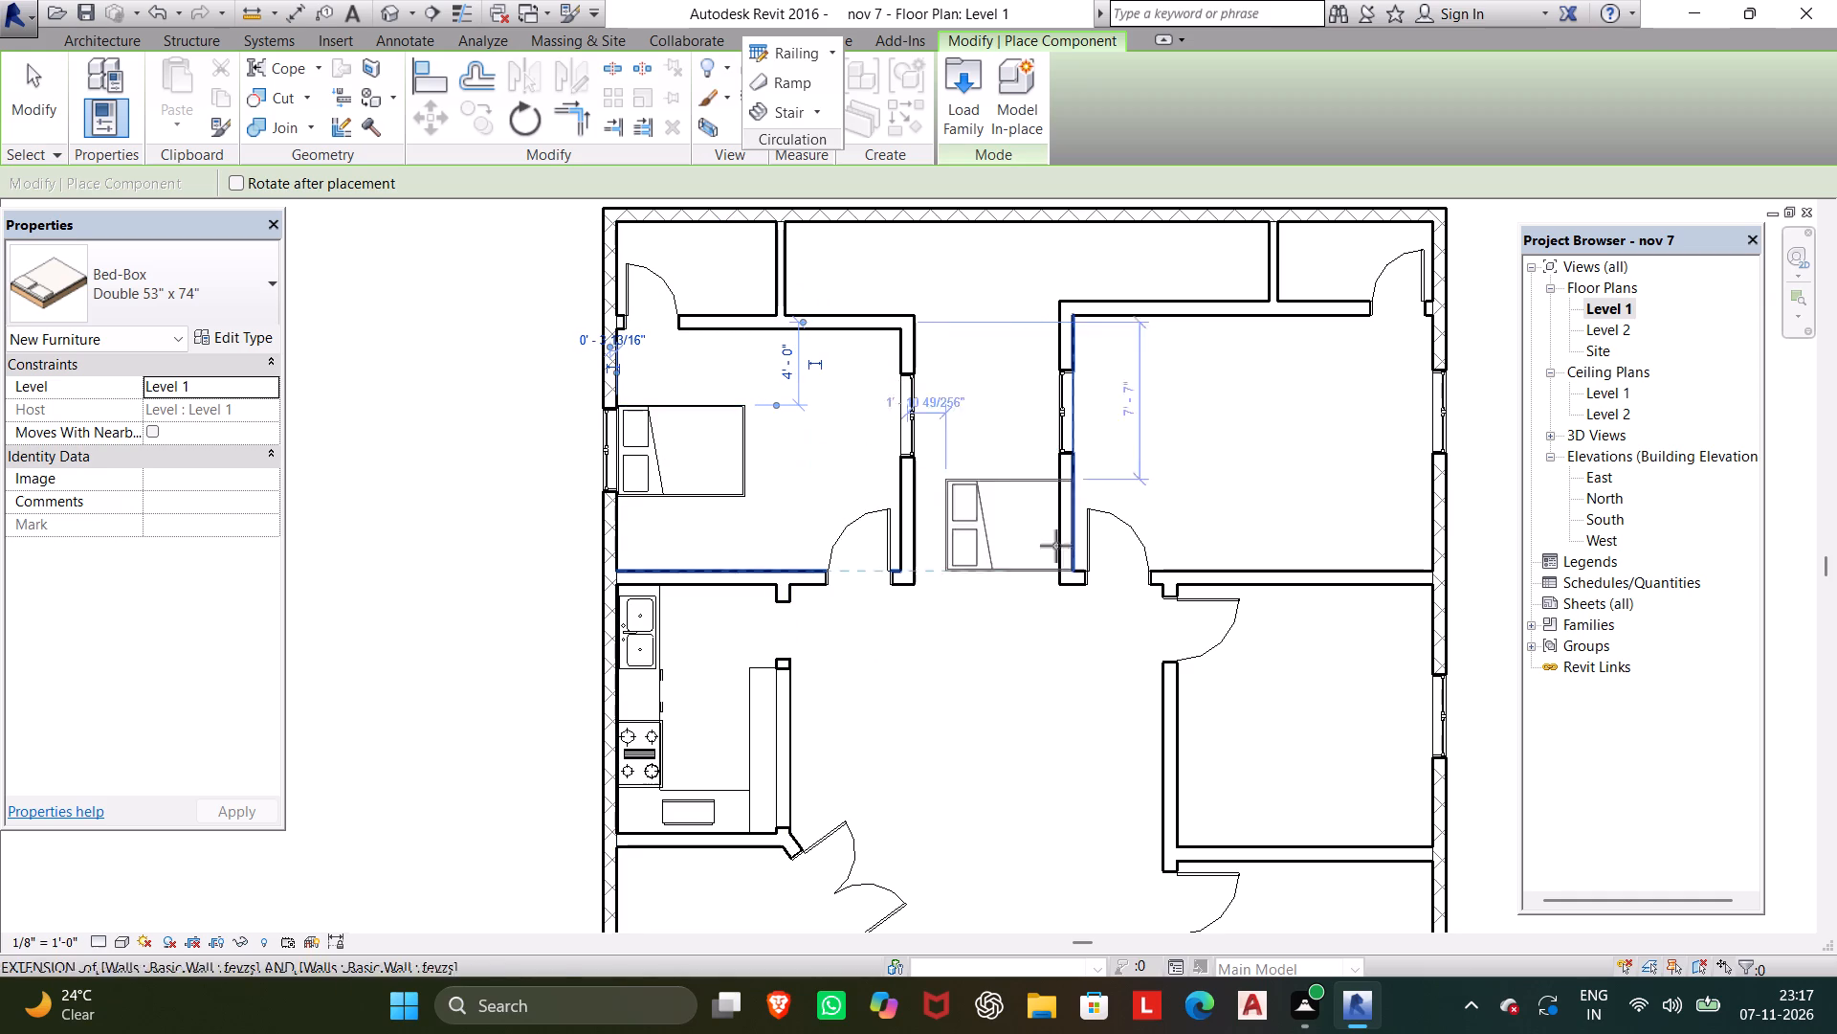
Place one Double 53" x 74" Bed-Box in each of the three east-side bedrooms, headboards against the east exterior wall, and end placement.
{"action": "middle_click_drag", "start_coordinate": [1134, 541], "coordinate": [1099, 663]}
{"action": "key", "text": "space"}
{"action": "key", "text": "space"}
{"action": "key", "text": "space"}
{"action": "key", "text": "space"}
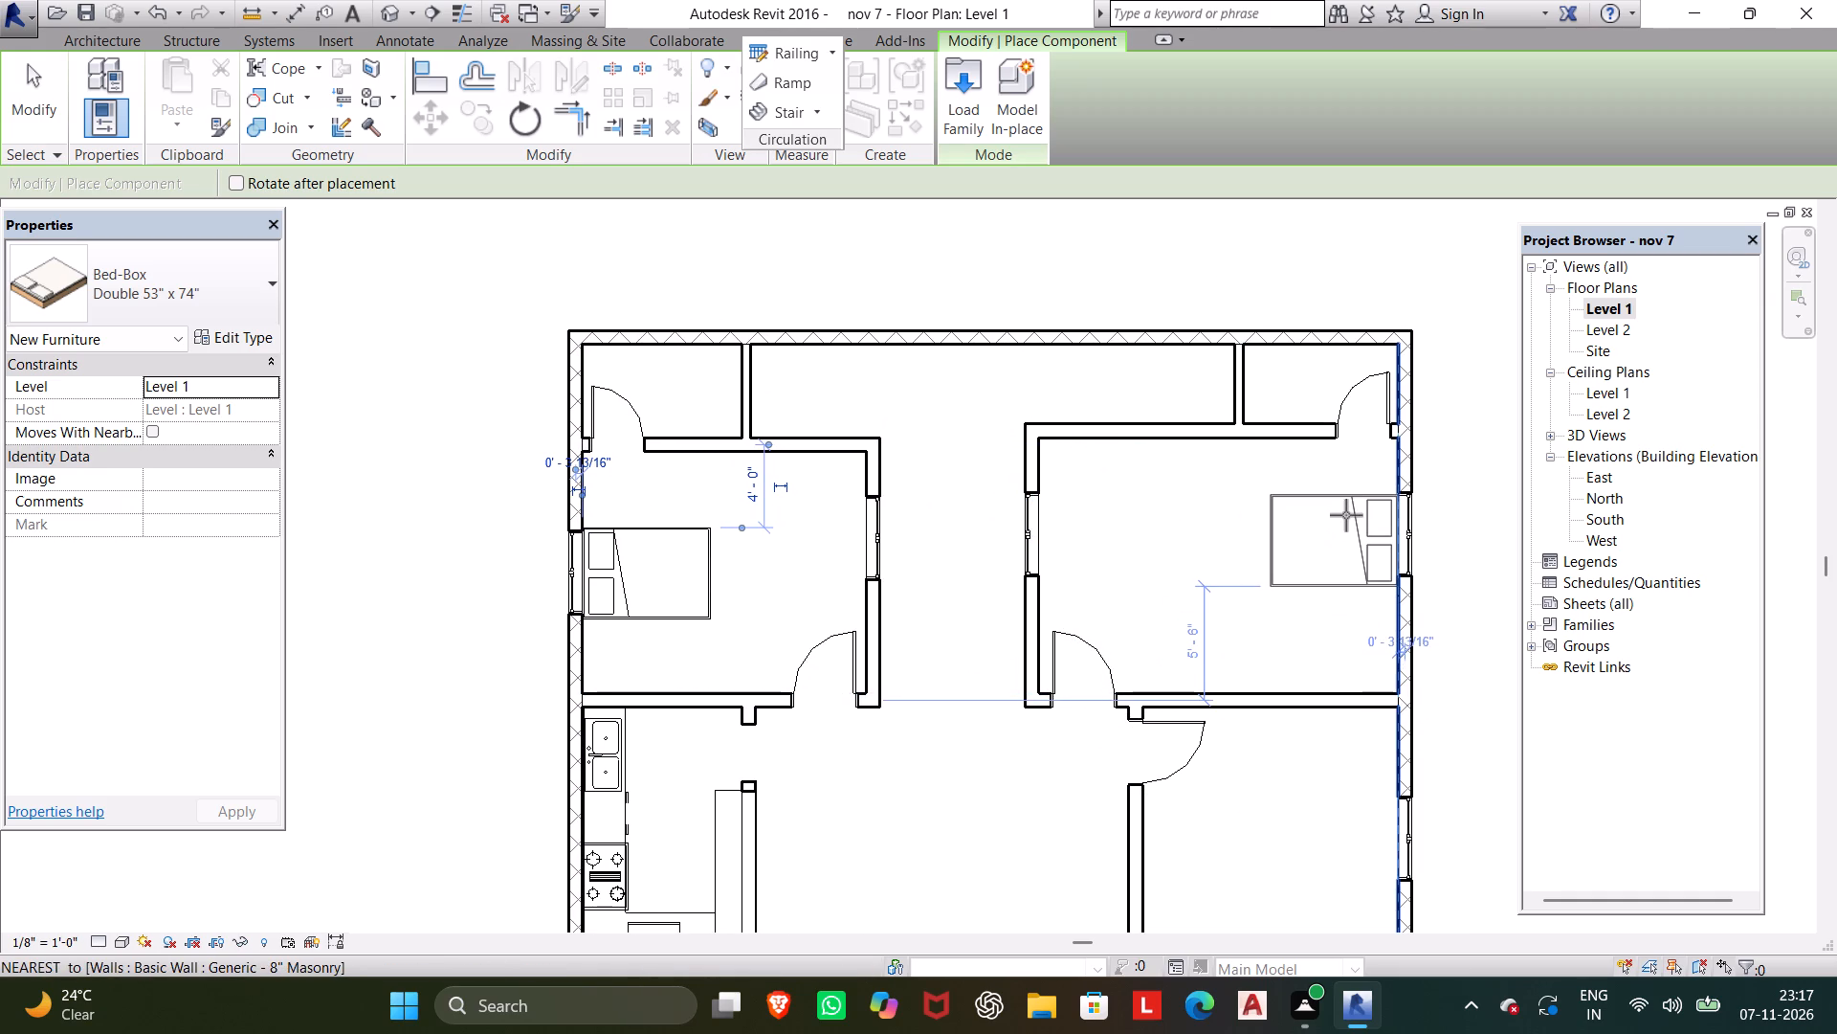
{"action": "left_click", "coordinate": [1346, 515]}
{"action": "middle_click_drag", "start_coordinate": [1307, 688], "coordinate": [1316, 463]}
{"action": "left_click", "coordinate": [1355, 601]}
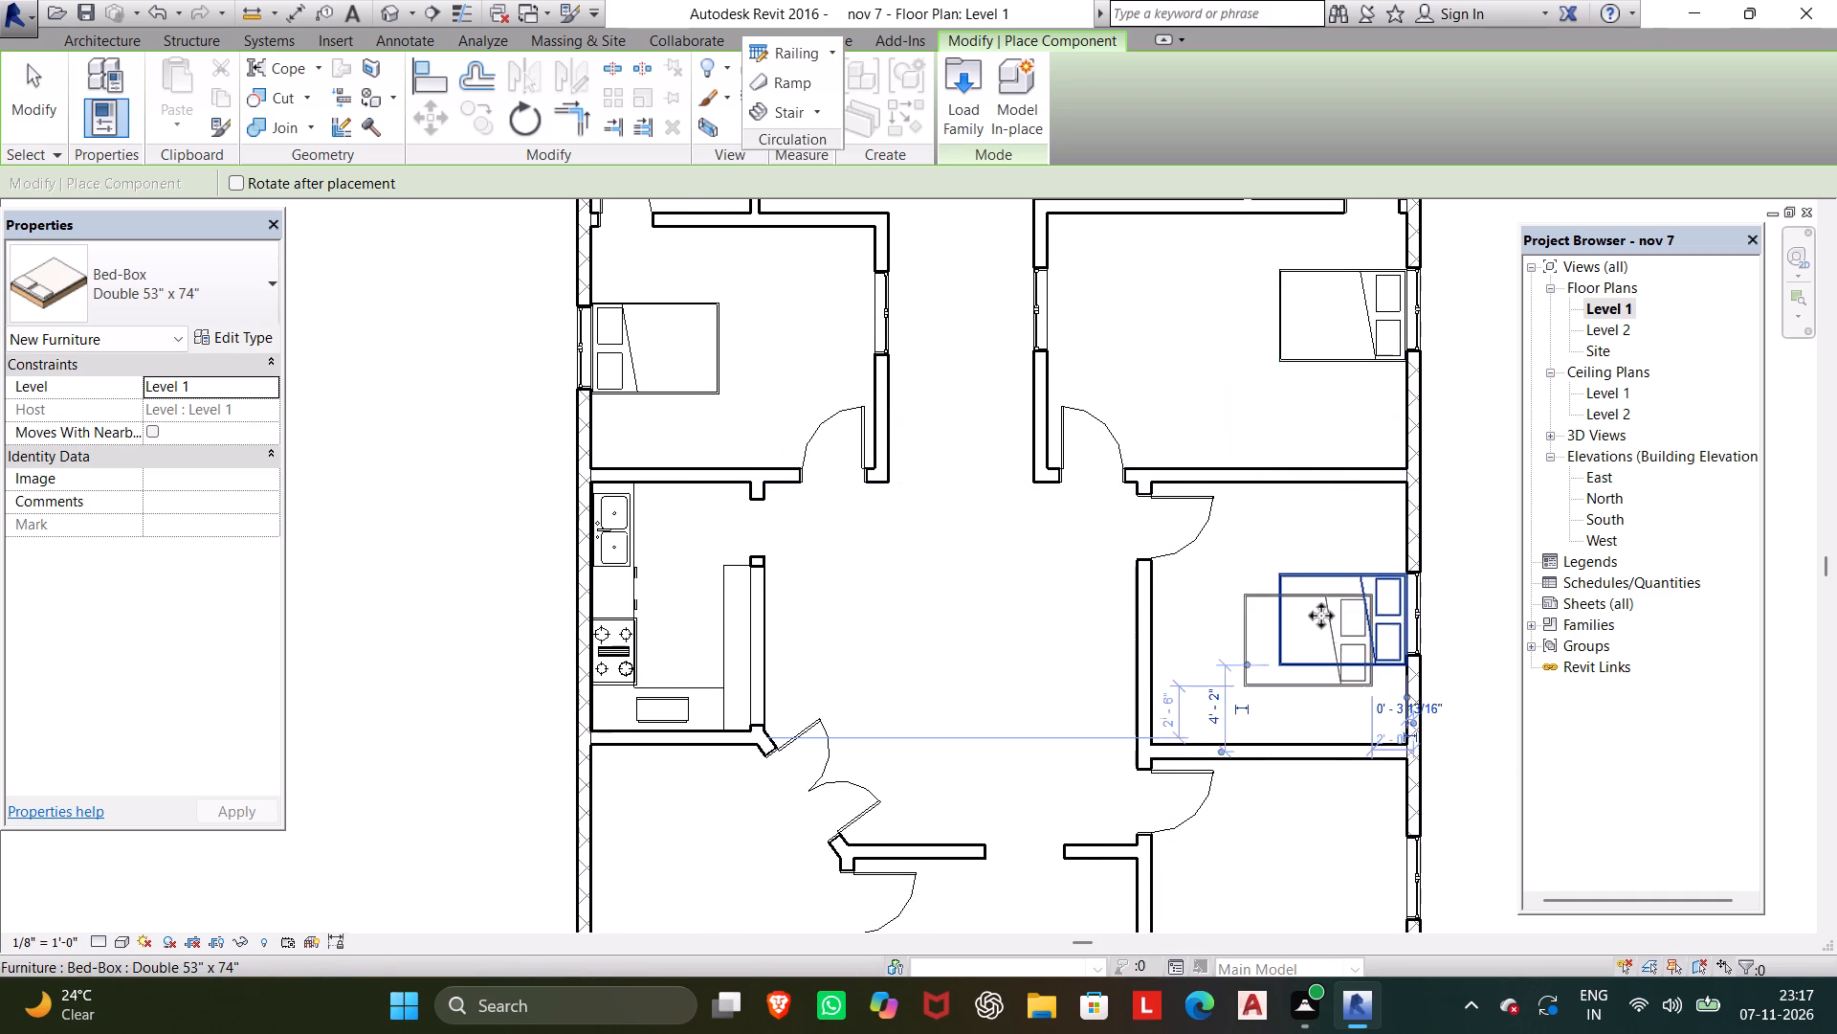
{"action": "scroll", "coordinate": [1321, 616], "scroll_direction": "down", "scroll_amount": 1}
{"action": "middle_click_drag", "start_coordinate": [1321, 616], "coordinate": [1313, 512]}
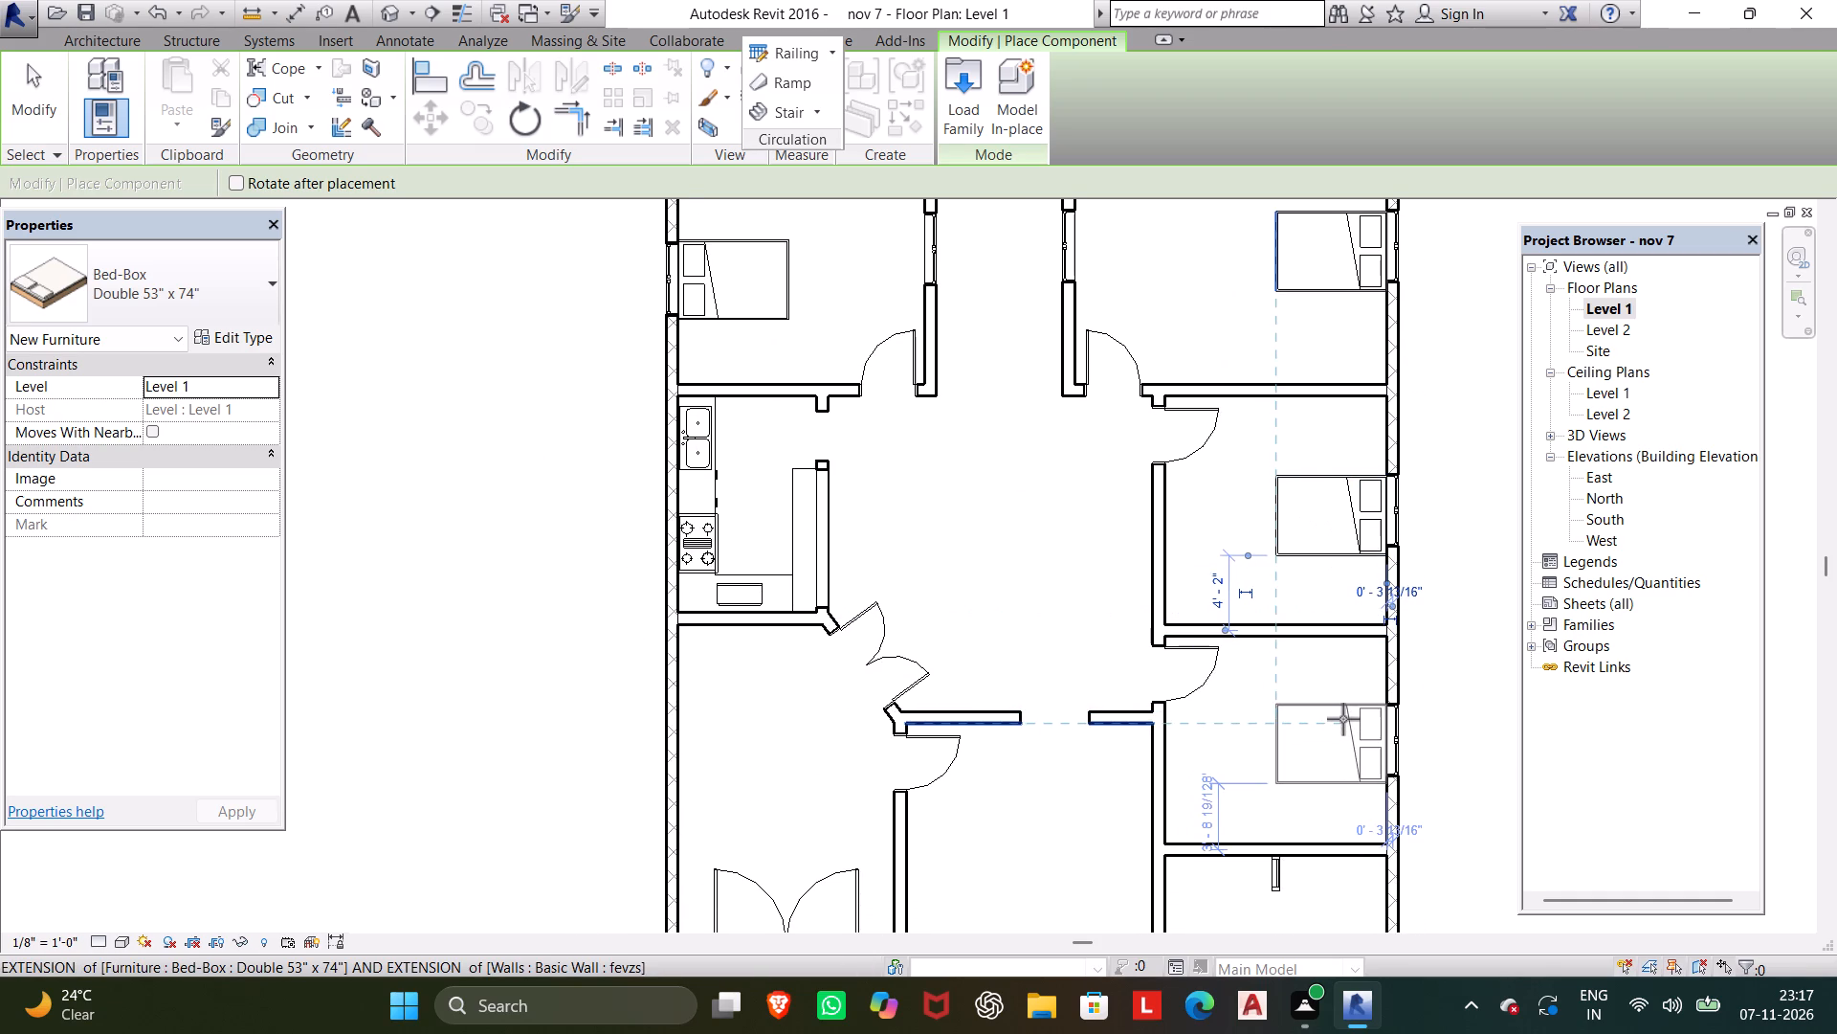
{"action": "left_click", "coordinate": [1343, 719]}
{"action": "scroll", "coordinate": [1278, 739], "scroll_direction": "down", "scroll_amount": 1}
{"action": "middle_click_drag", "start_coordinate": [1278, 739], "coordinate": [1273, 812]}
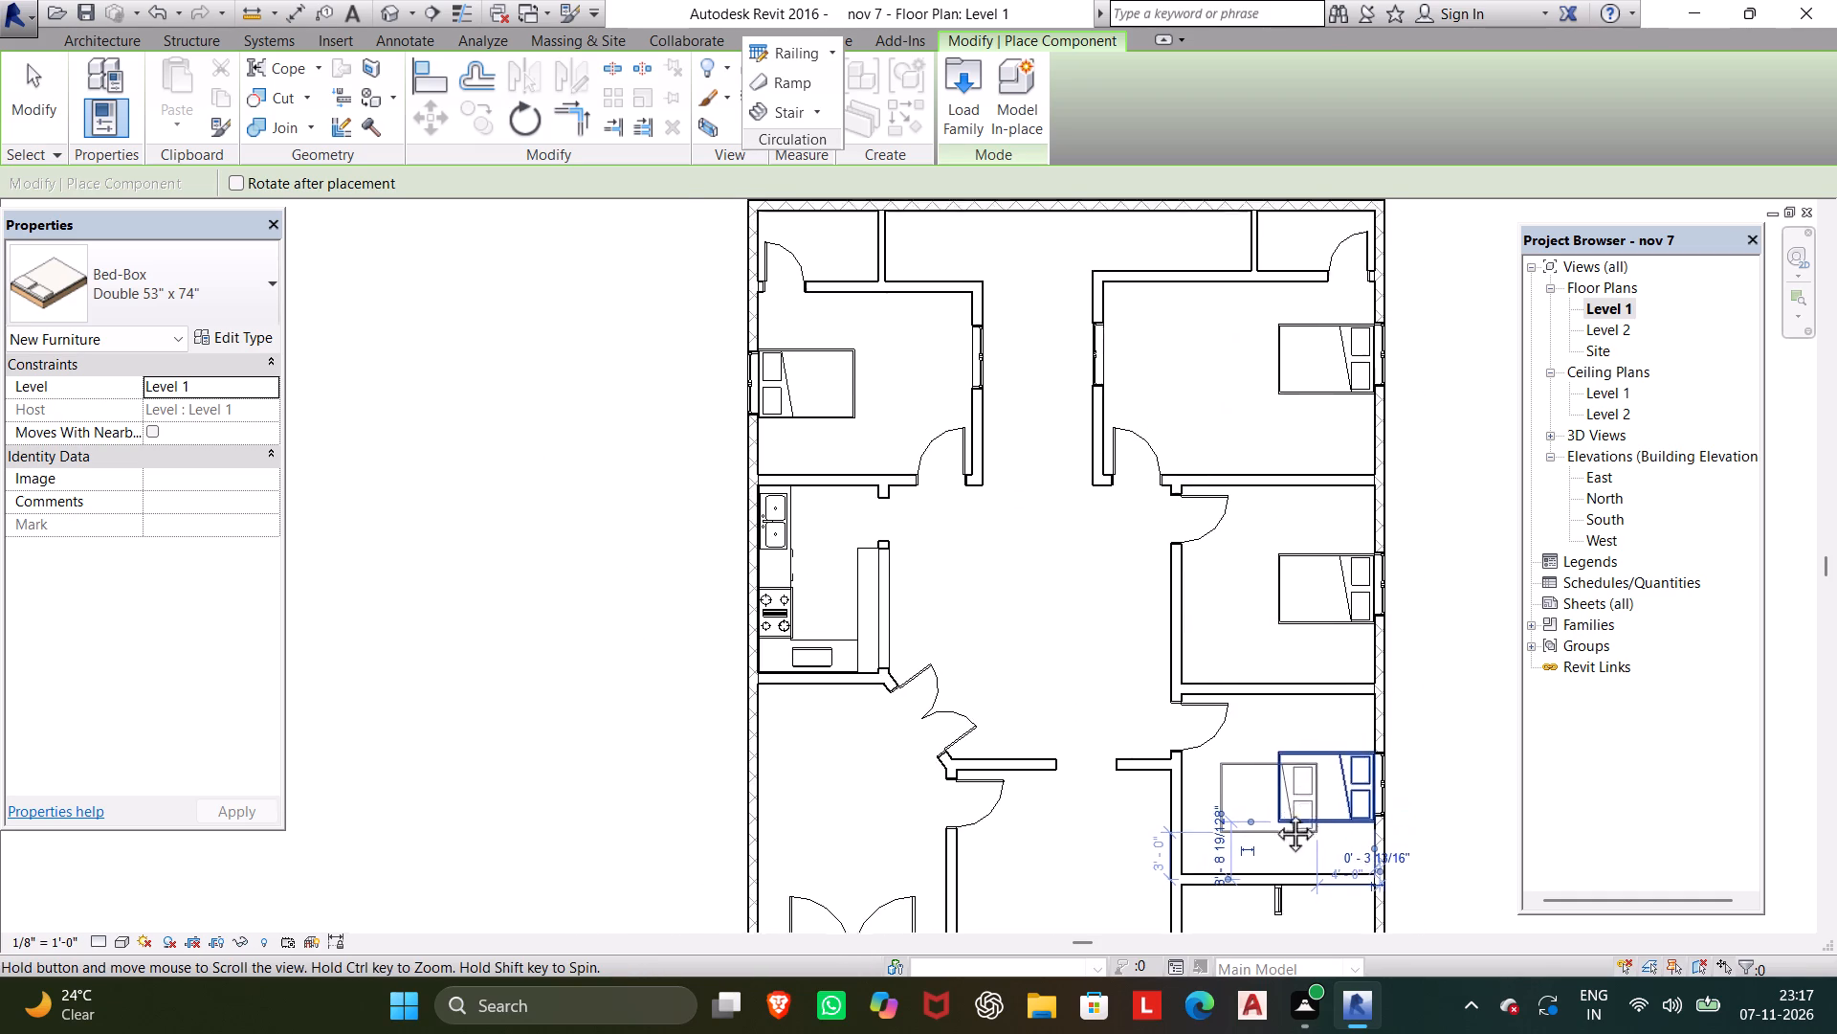
{"action": "middle_click_drag", "start_coordinate": [1273, 812], "coordinate": [1264, 865]}
{"action": "scroll", "coordinate": [1250, 861], "scroll_direction": "down", "scroll_amount": 2}
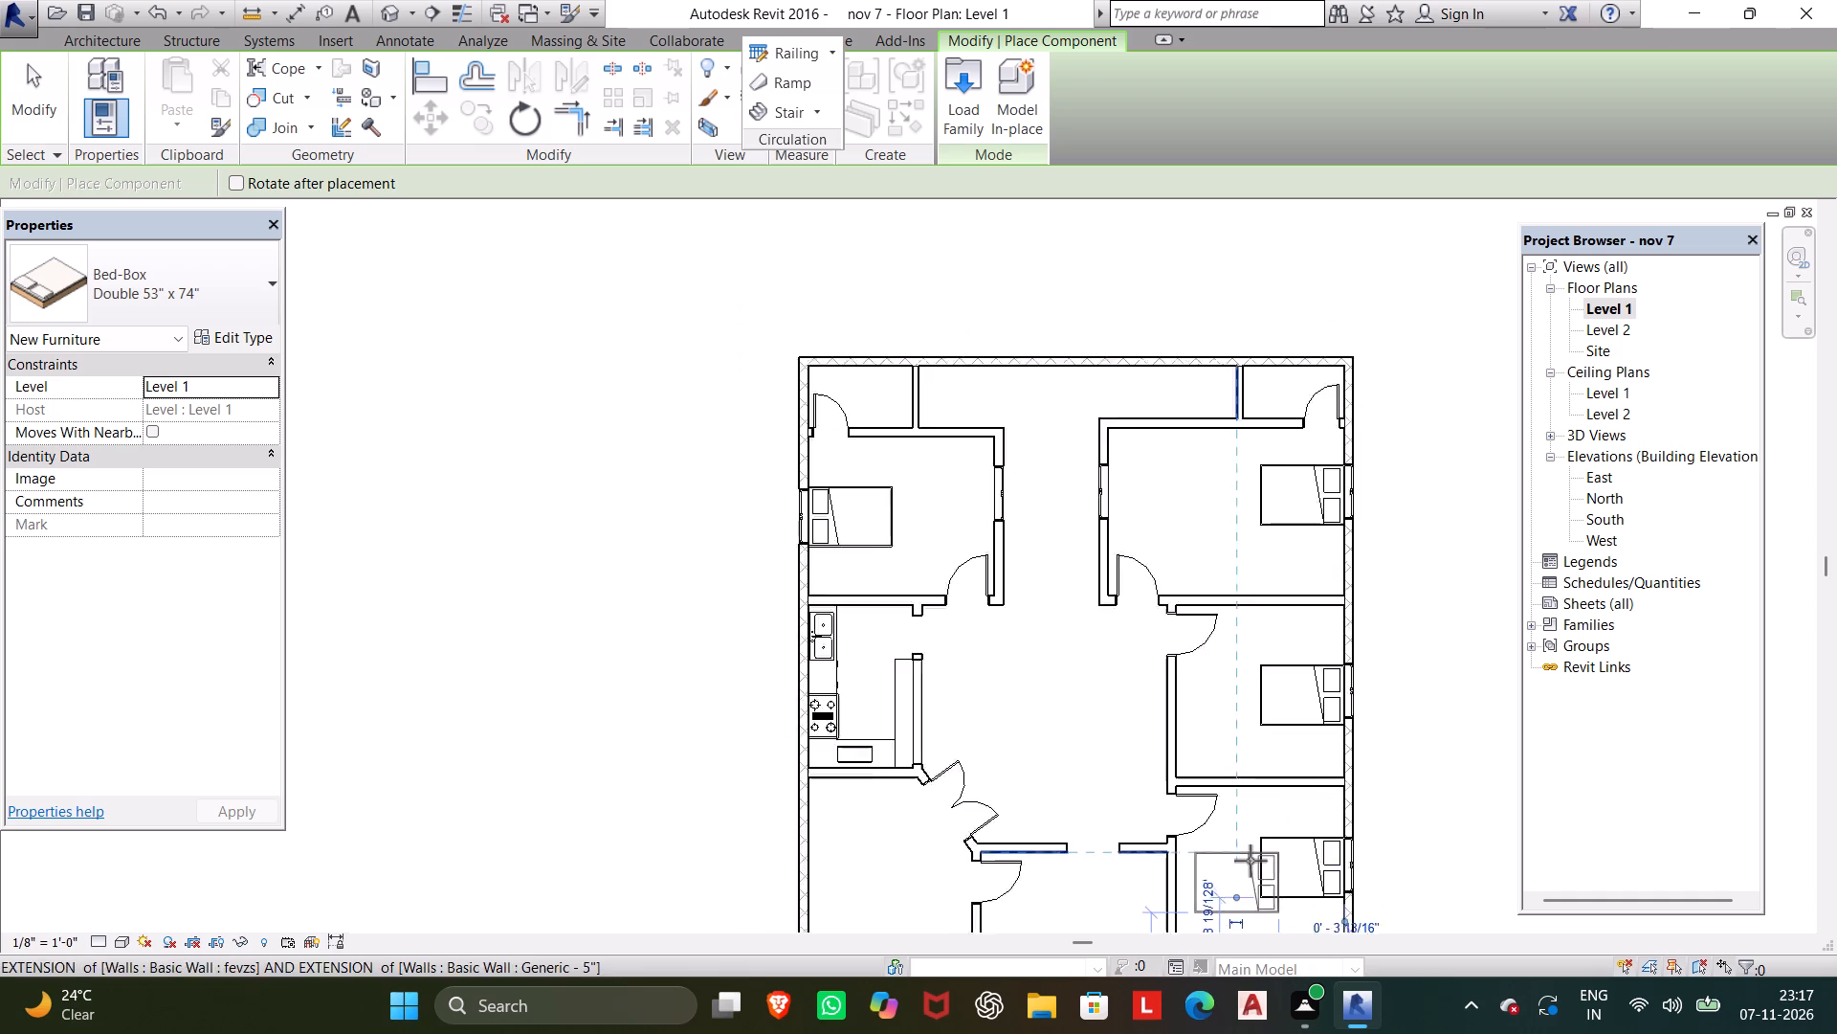
{"action": "scroll", "coordinate": [1242, 856], "scroll_direction": "down", "scroll_amount": 1}
{"action": "middle_click_drag", "start_coordinate": [1242, 856], "coordinate": [1220, 547]}
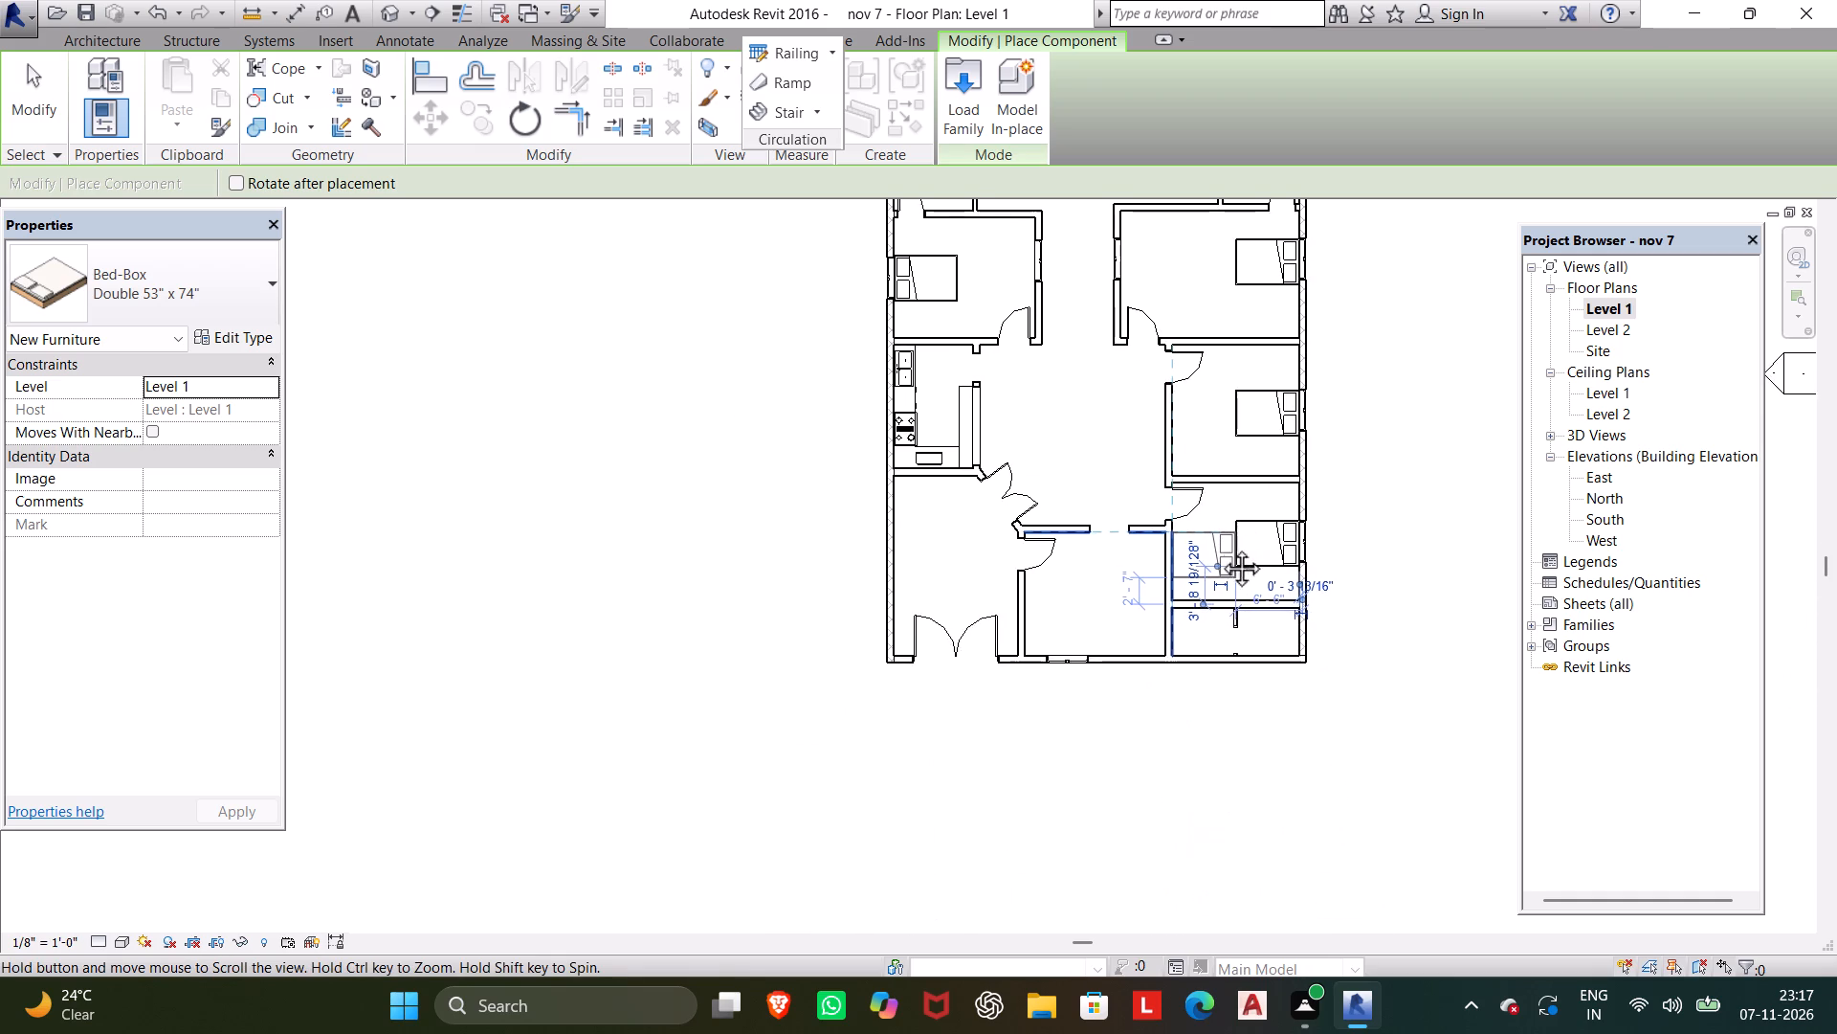
{"action": "middle_click_drag", "start_coordinate": [1220, 547], "coordinate": [1227, 600]}
{"action": "key", "text": "Escape"}
{"action": "key", "text": "Escape"}
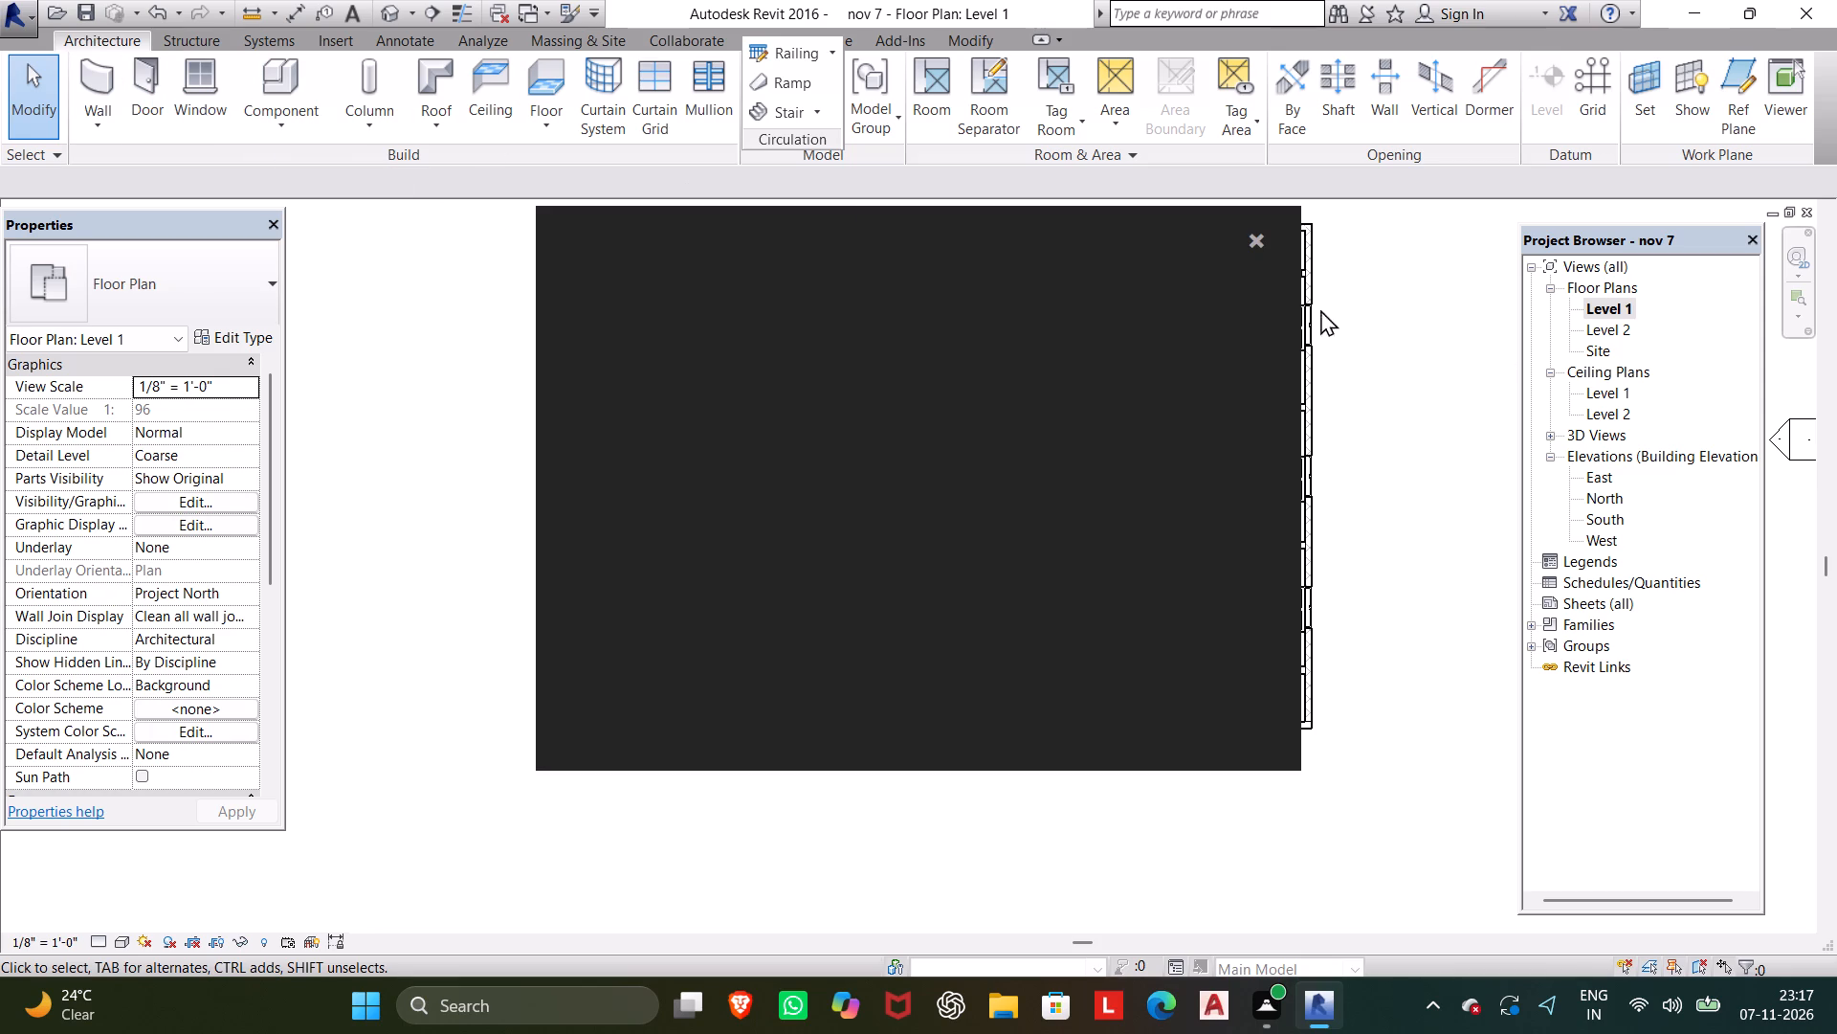
{"action": "left_click", "coordinate": [1260, 243]}
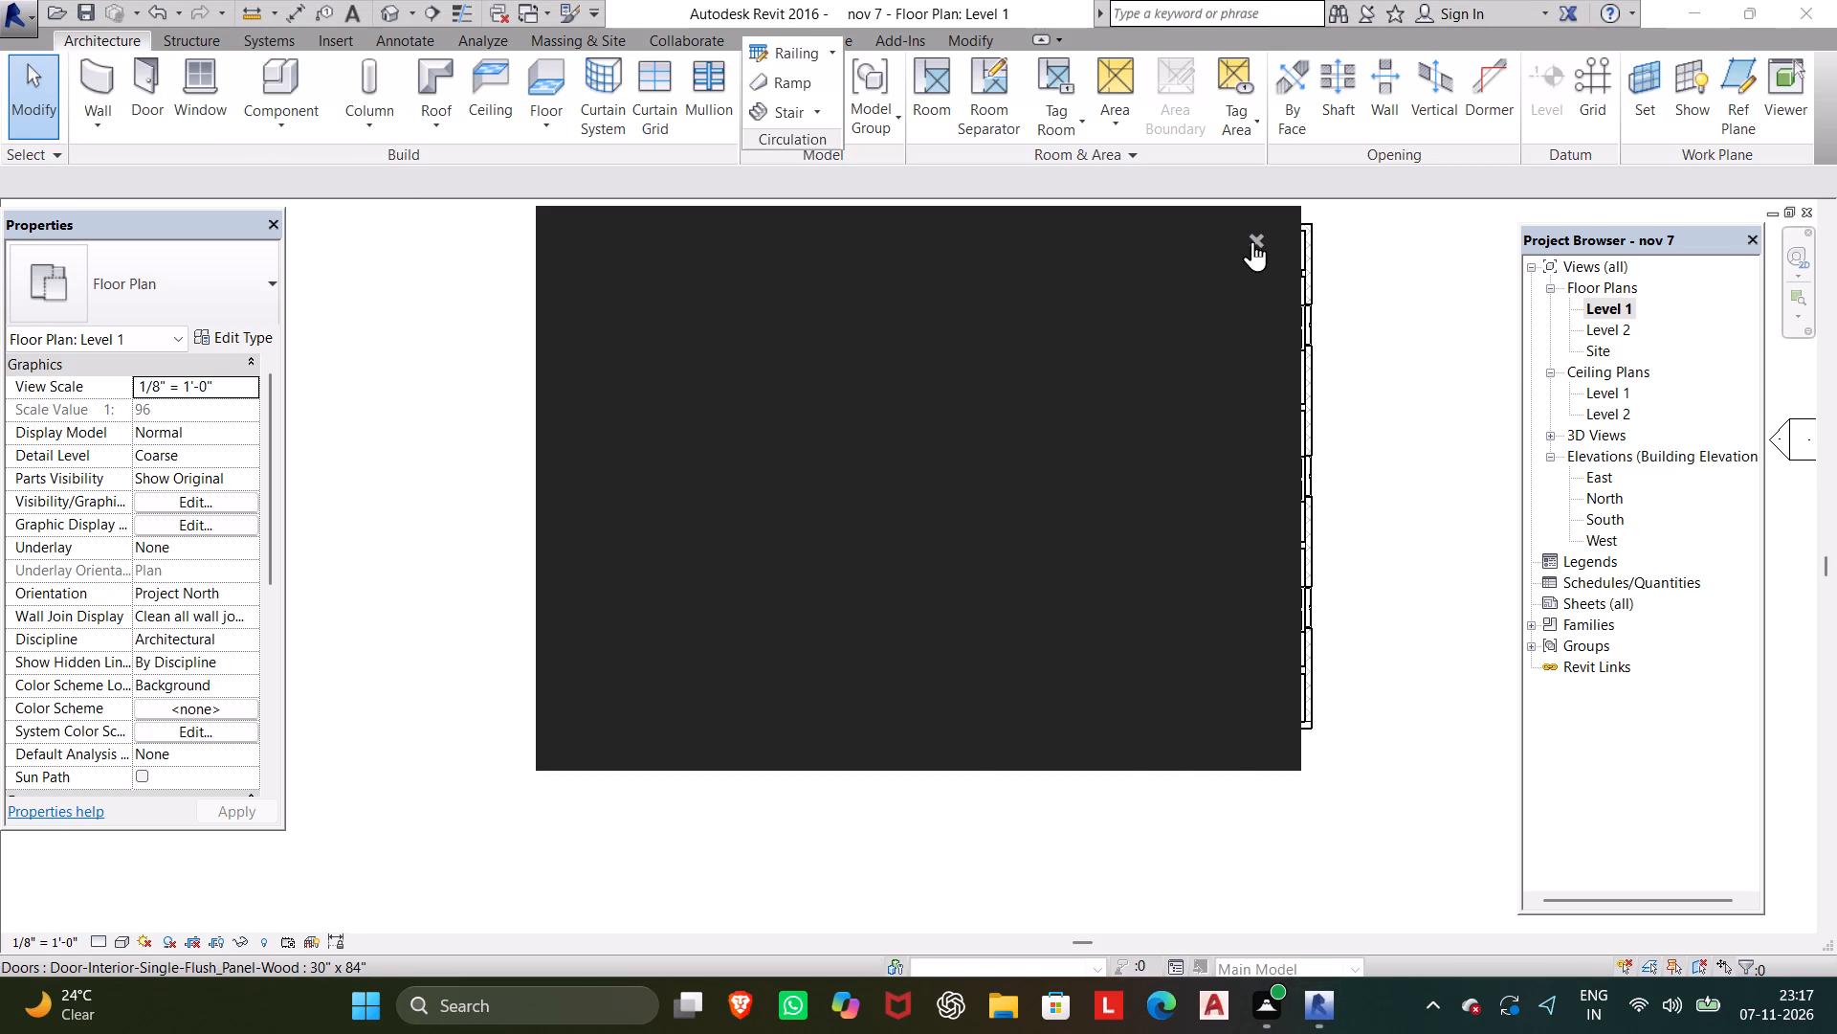
Load the Sofa-Corbu family from the Furniture Seating folder for component placement.
{"action": "left_click", "coordinate": [308, 78]}
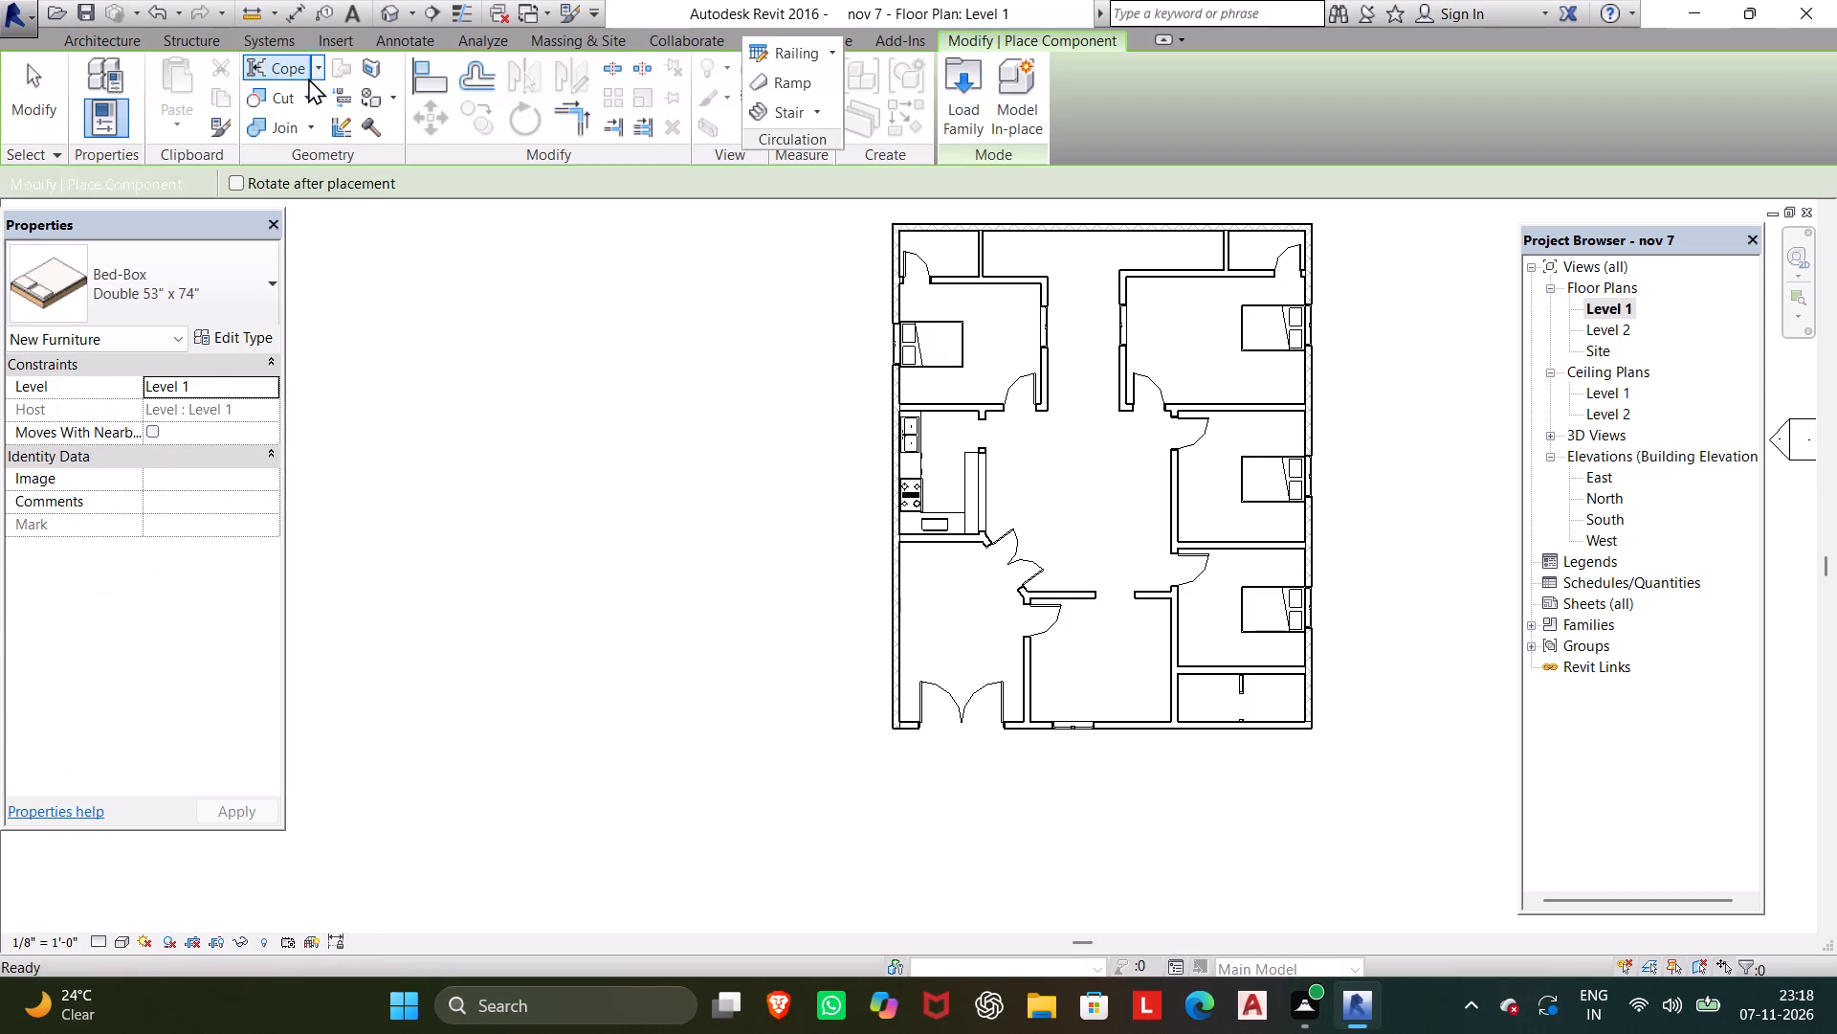
{"action": "left_click", "coordinate": [973, 101]}
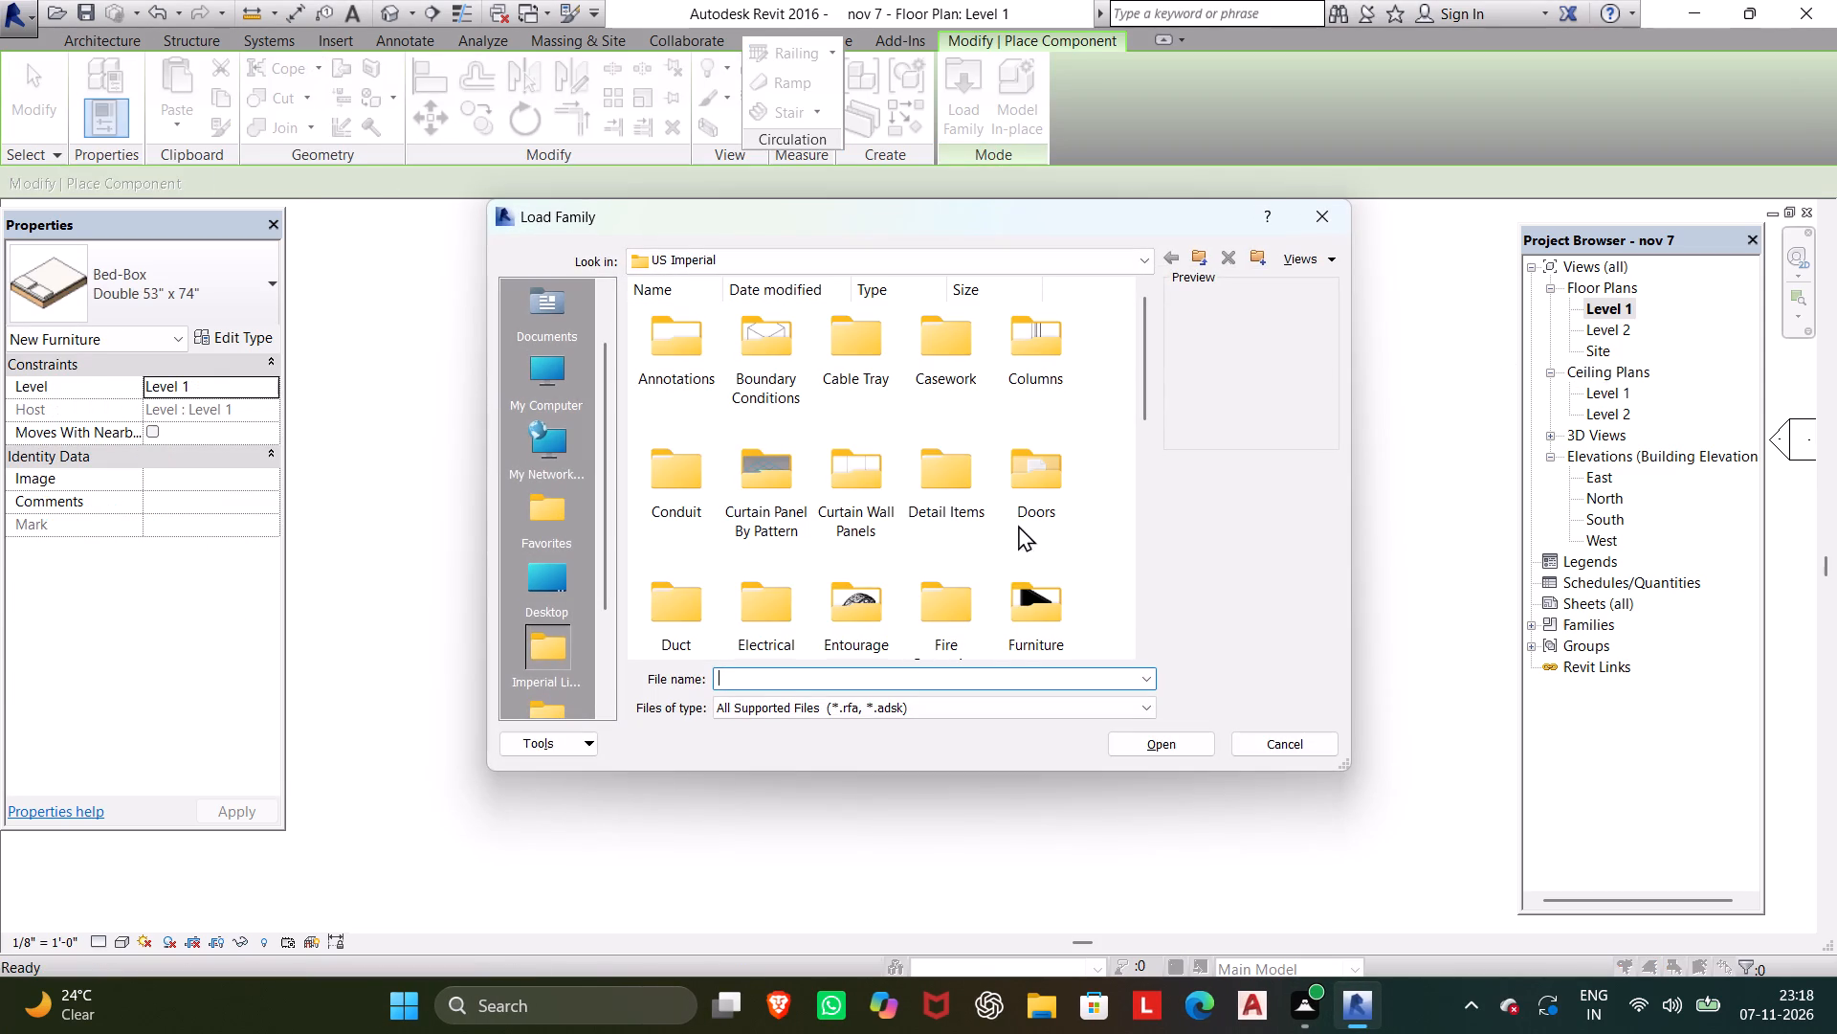
{"action": "left_click", "coordinate": [1026, 582]}
{"action": "left_click", "coordinate": [1154, 742]}
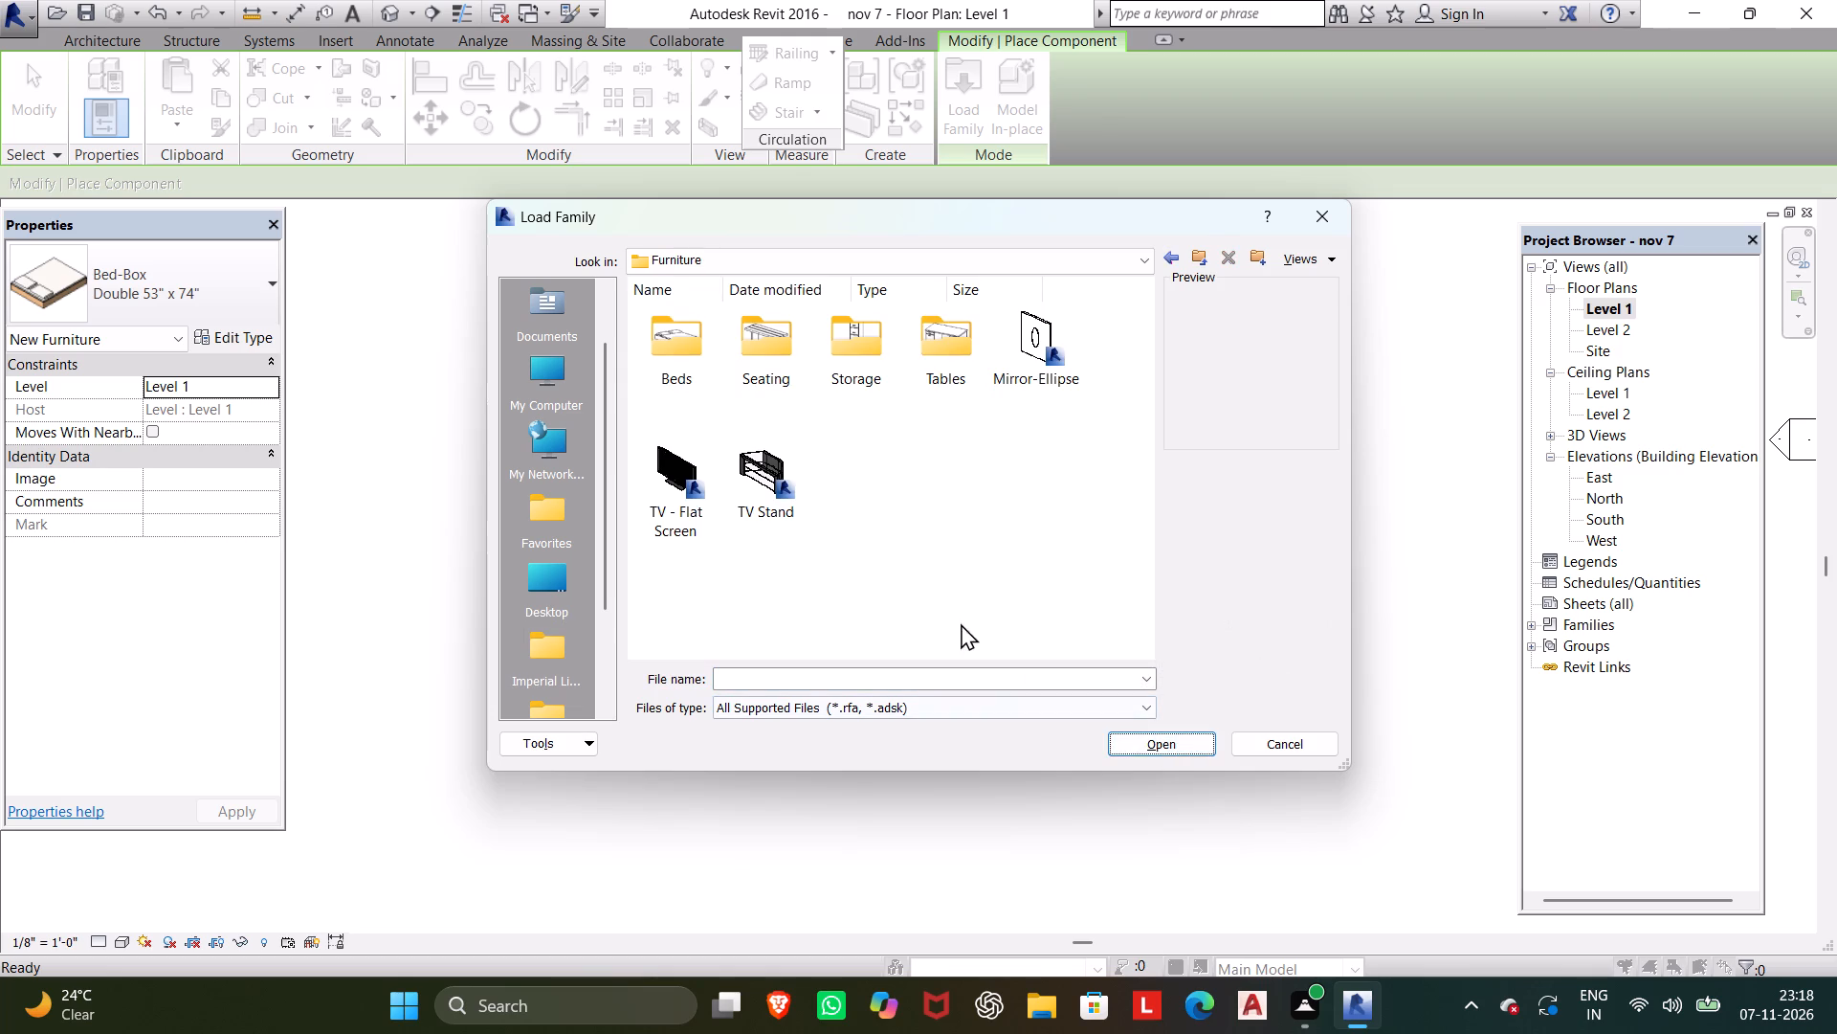
{"action": "left_click", "coordinate": [791, 350]}
{"action": "left_click", "coordinate": [1143, 725]}
{"action": "left_click", "coordinate": [1142, 747]}
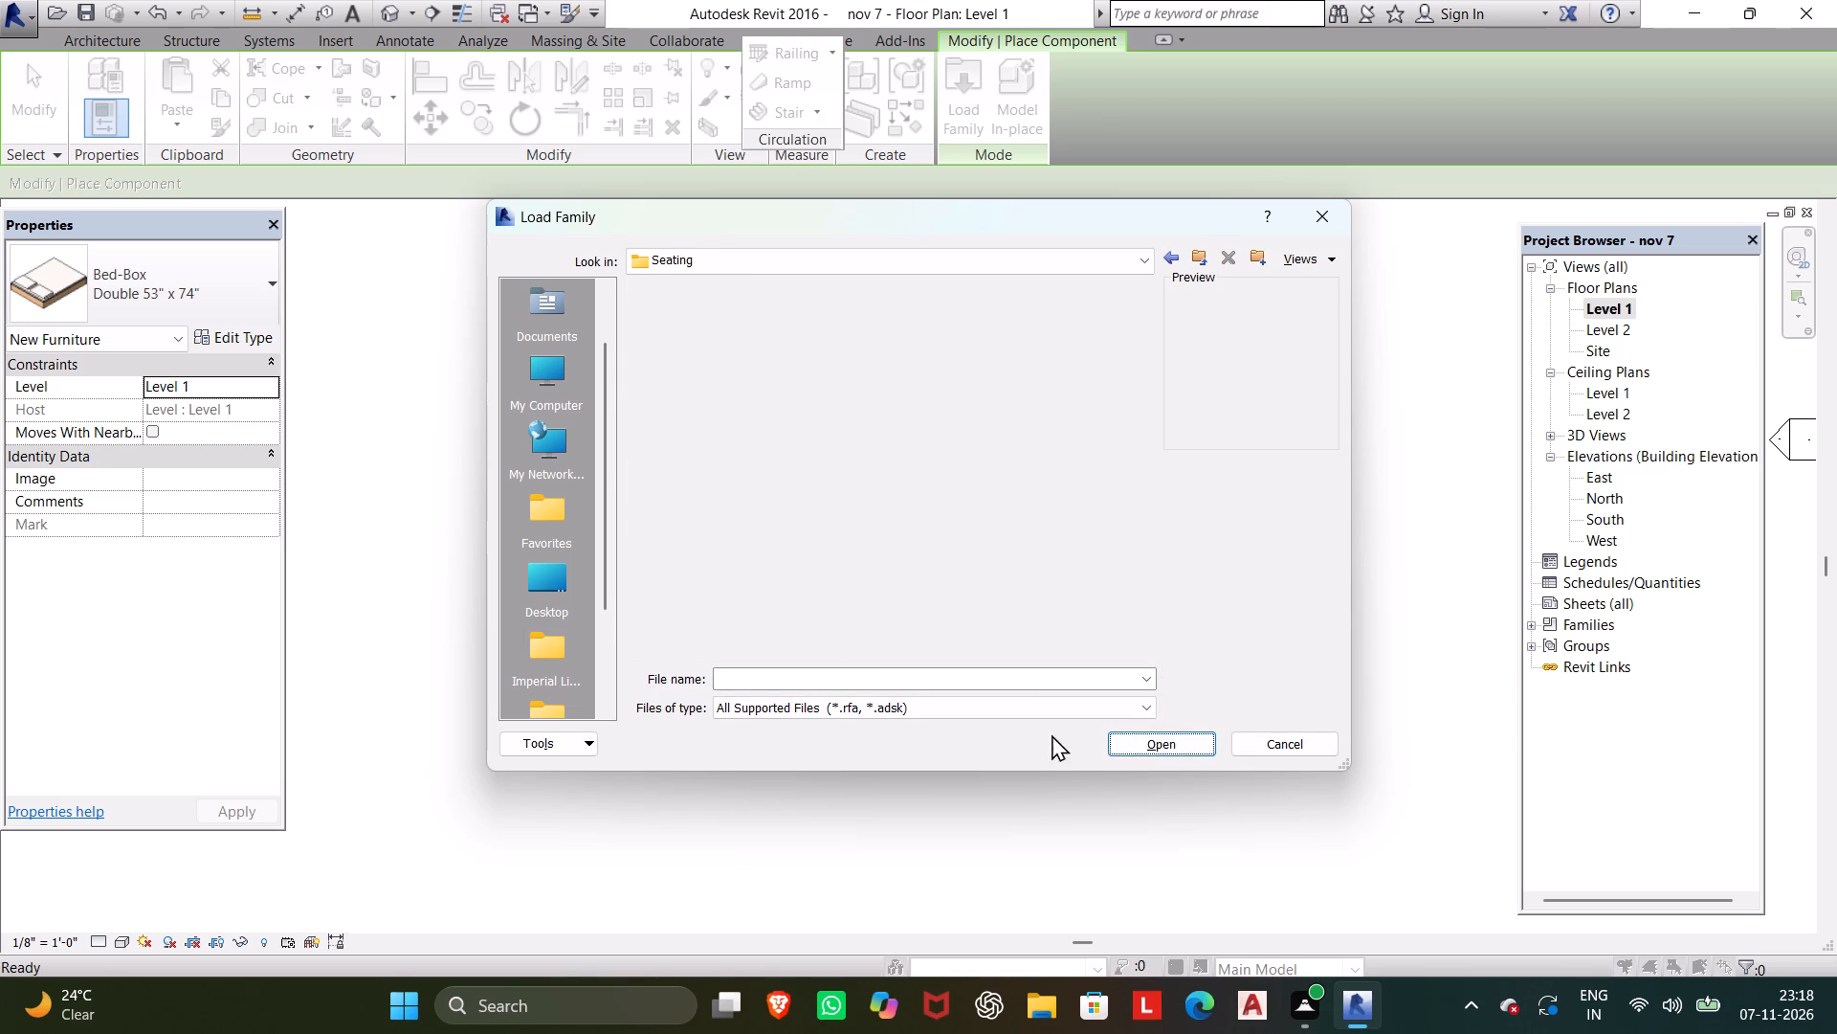
{"action": "left_click", "coordinate": [812, 587]}
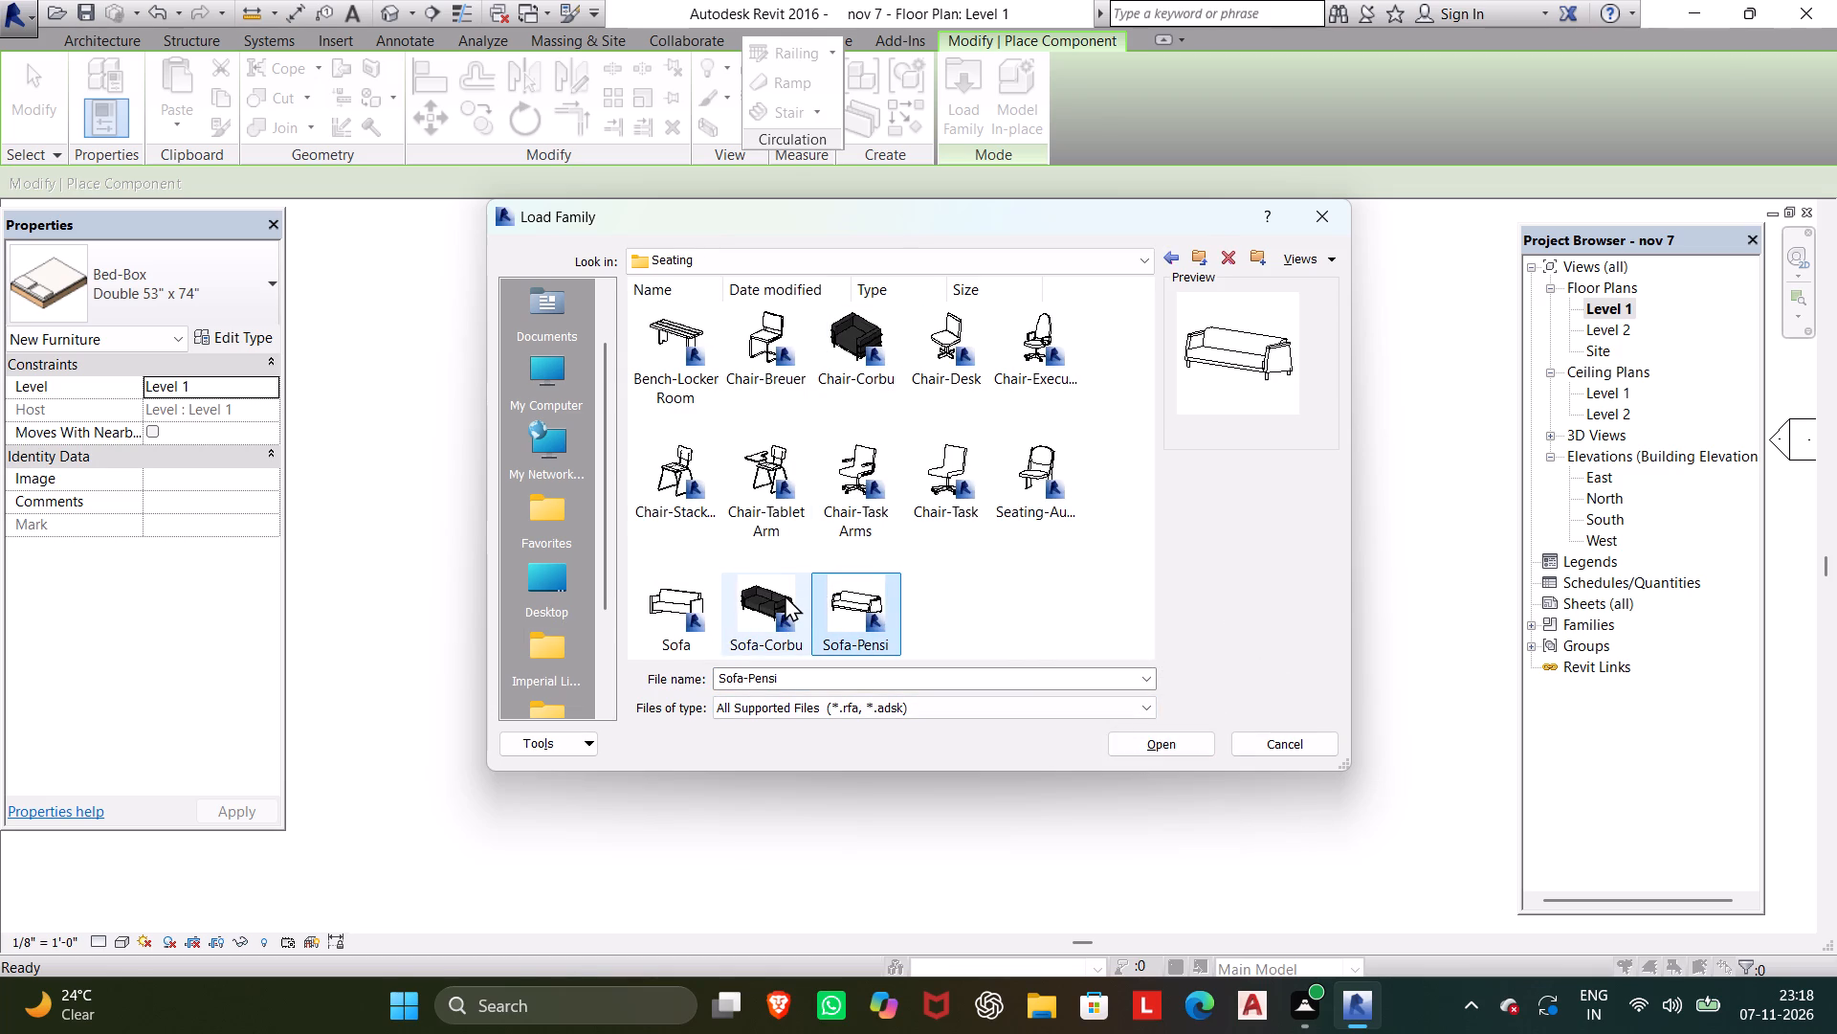
{"action": "left_click", "coordinate": [785, 595]}
{"action": "left_click", "coordinate": [1181, 747]}
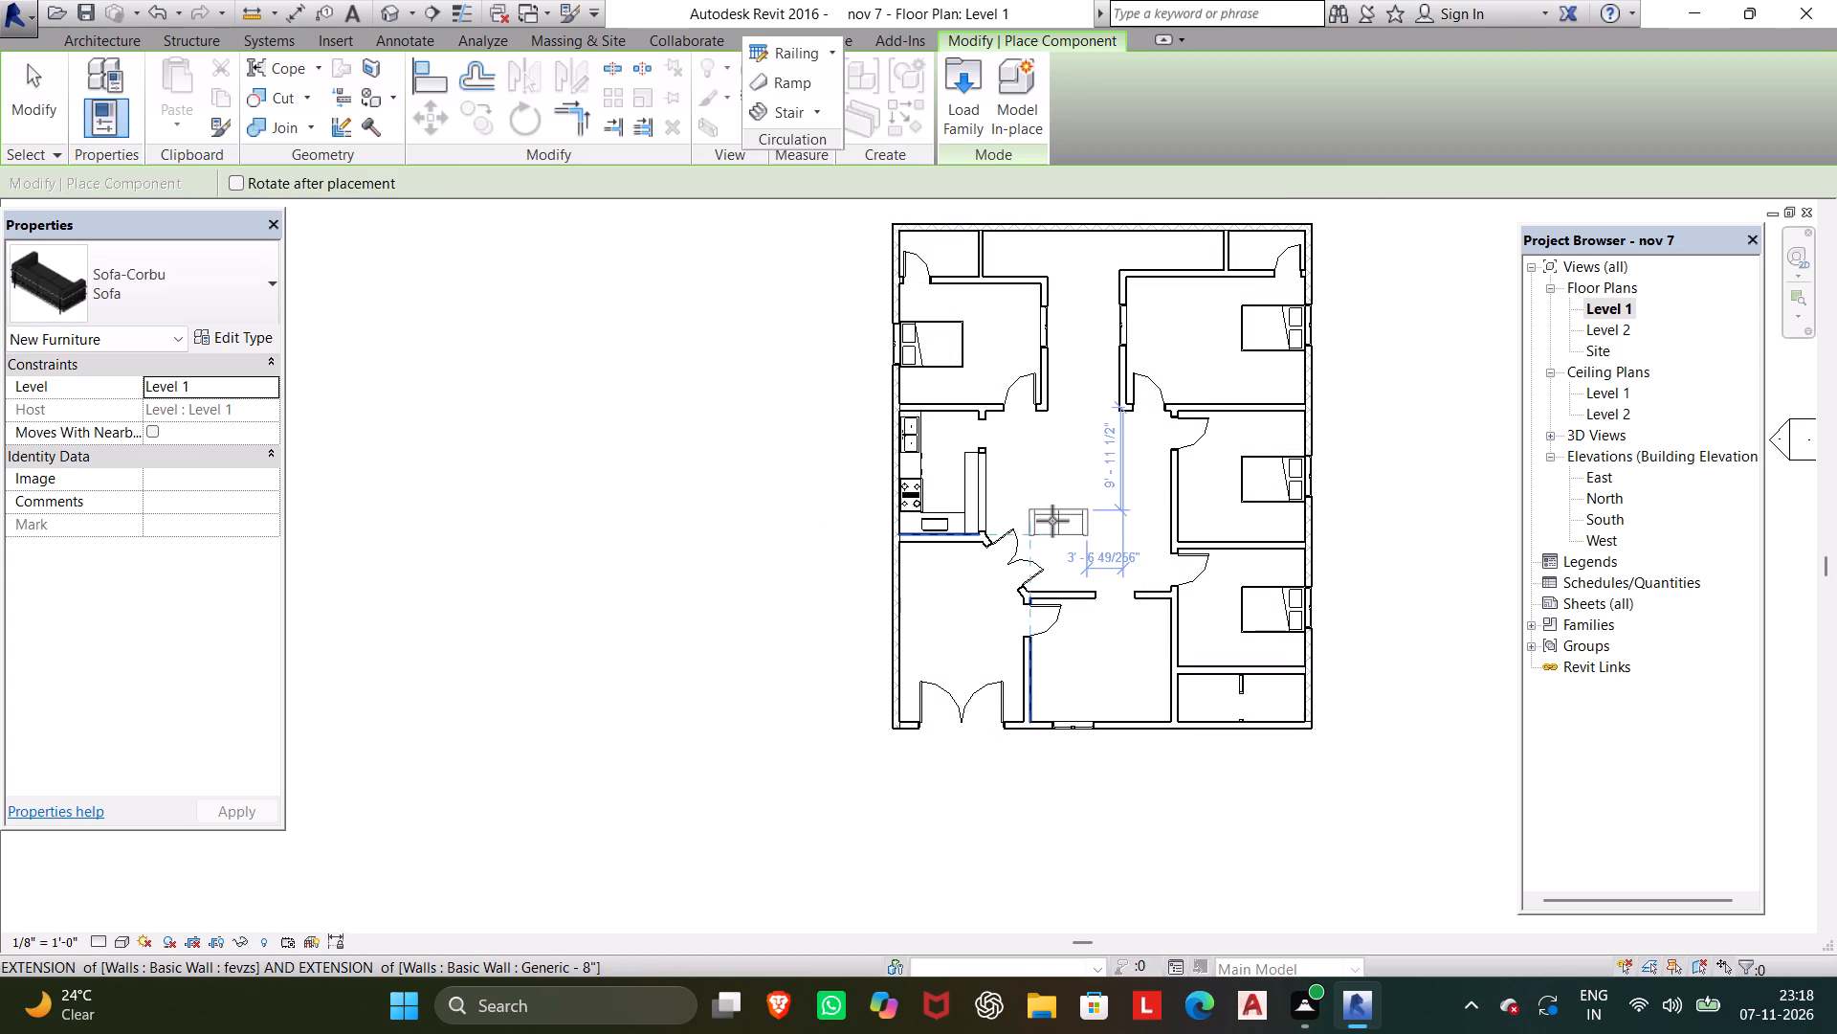
Place three Sofa-Corbu sofas around the central living area: one near the kitchen counter, one across the north side, one along the east side.
{"action": "key", "text": "space"}
{"action": "key", "text": "space"}
{"action": "scroll", "coordinate": [1052, 521], "scroll_direction": "up", "scroll_amount": 4}
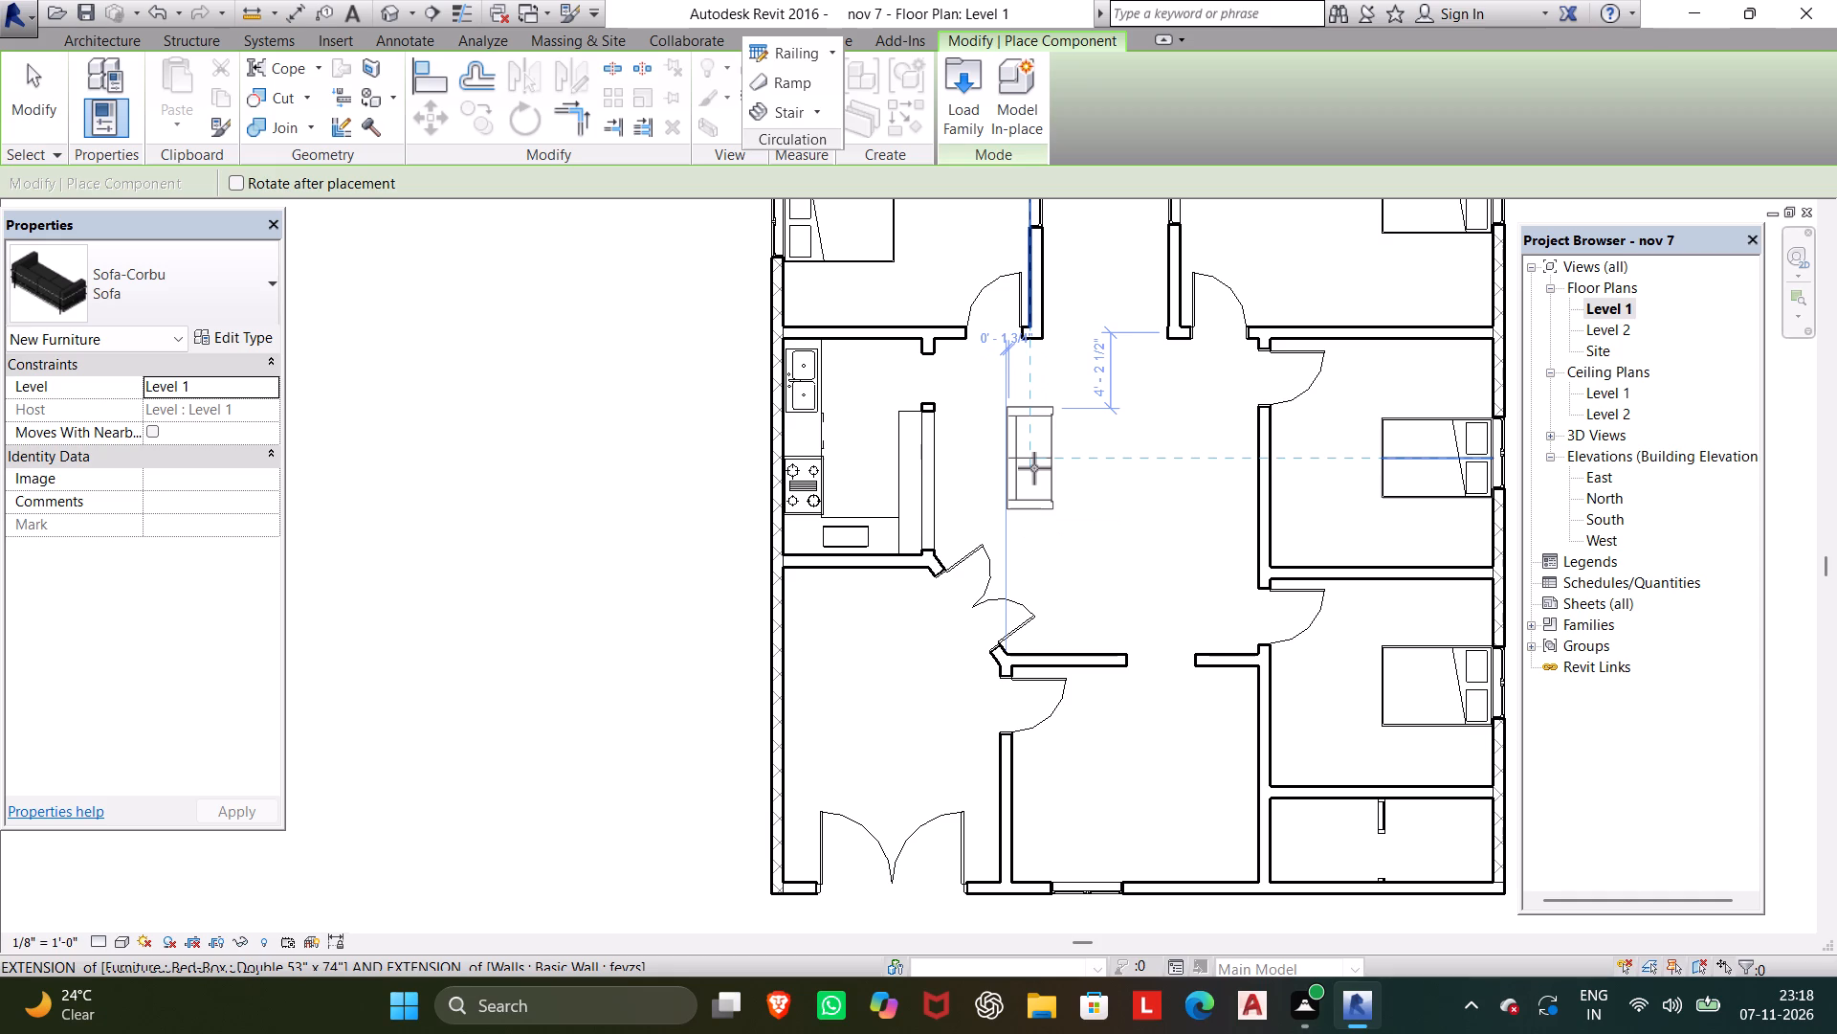
{"action": "left_click", "coordinate": [1034, 468]}
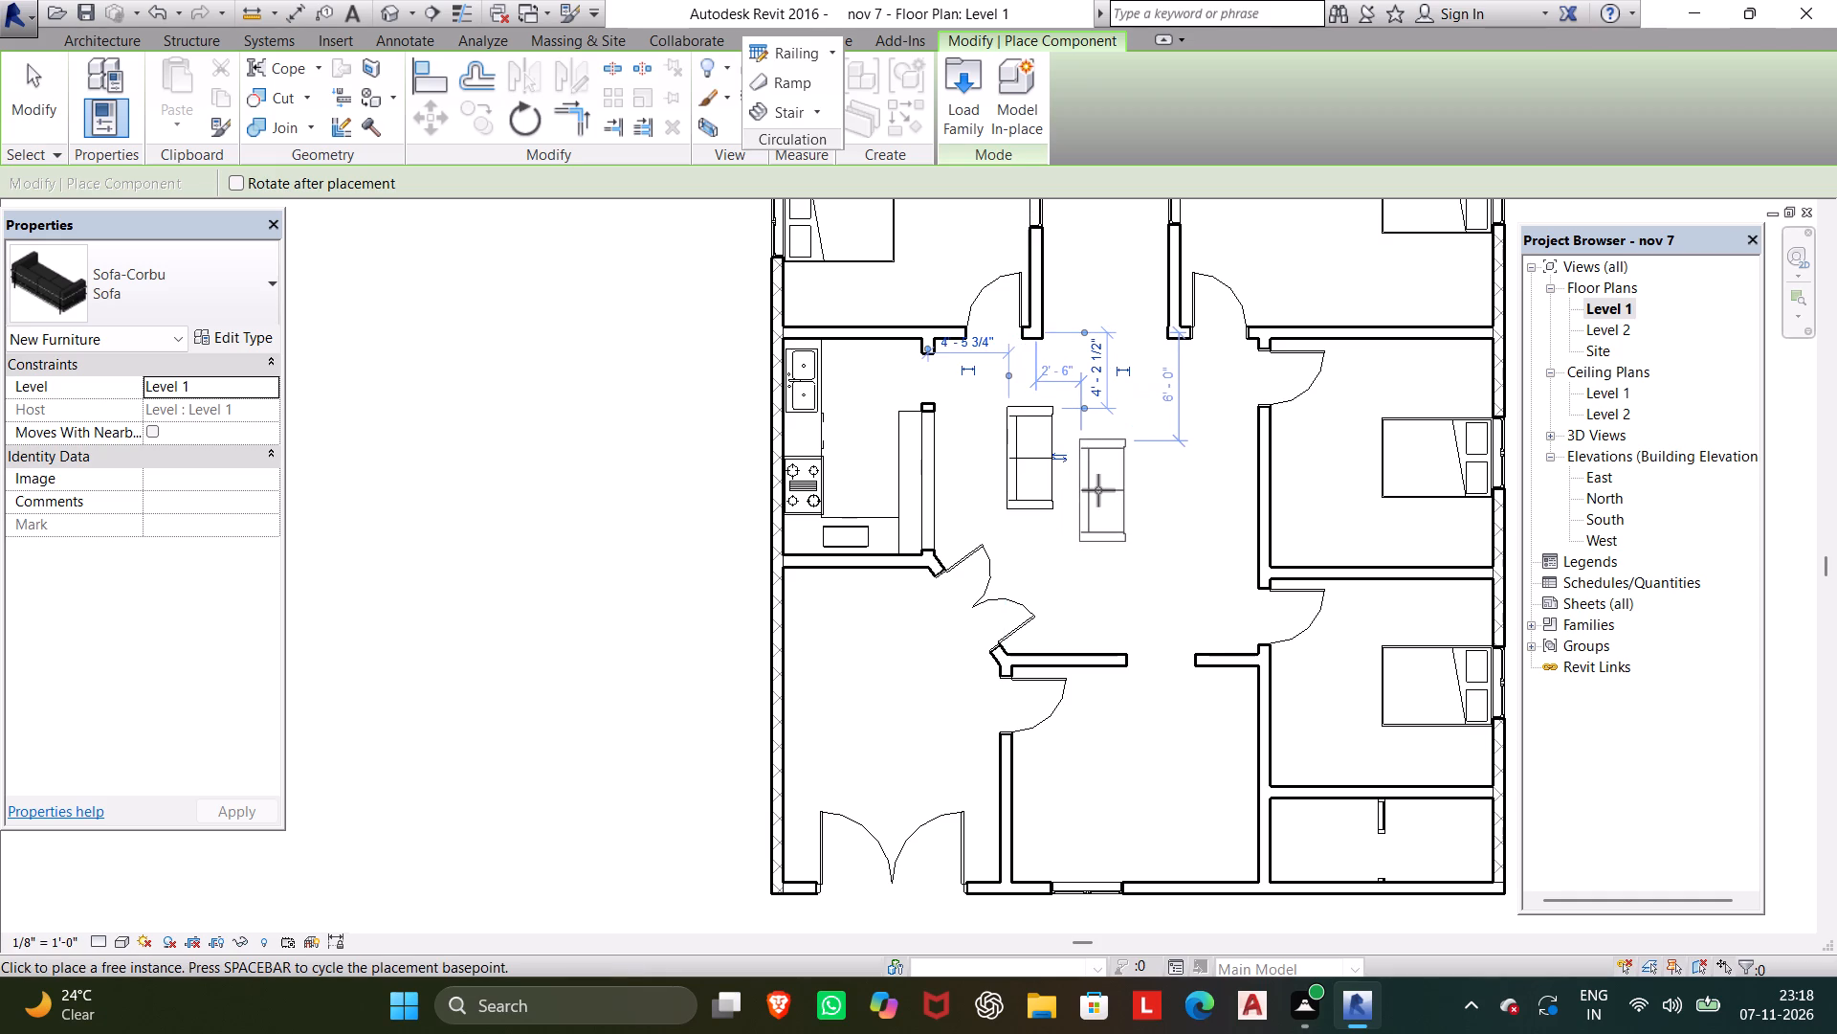
{"action": "key", "text": "space"}
{"action": "key", "text": "space"}
{"action": "key", "text": "space"}
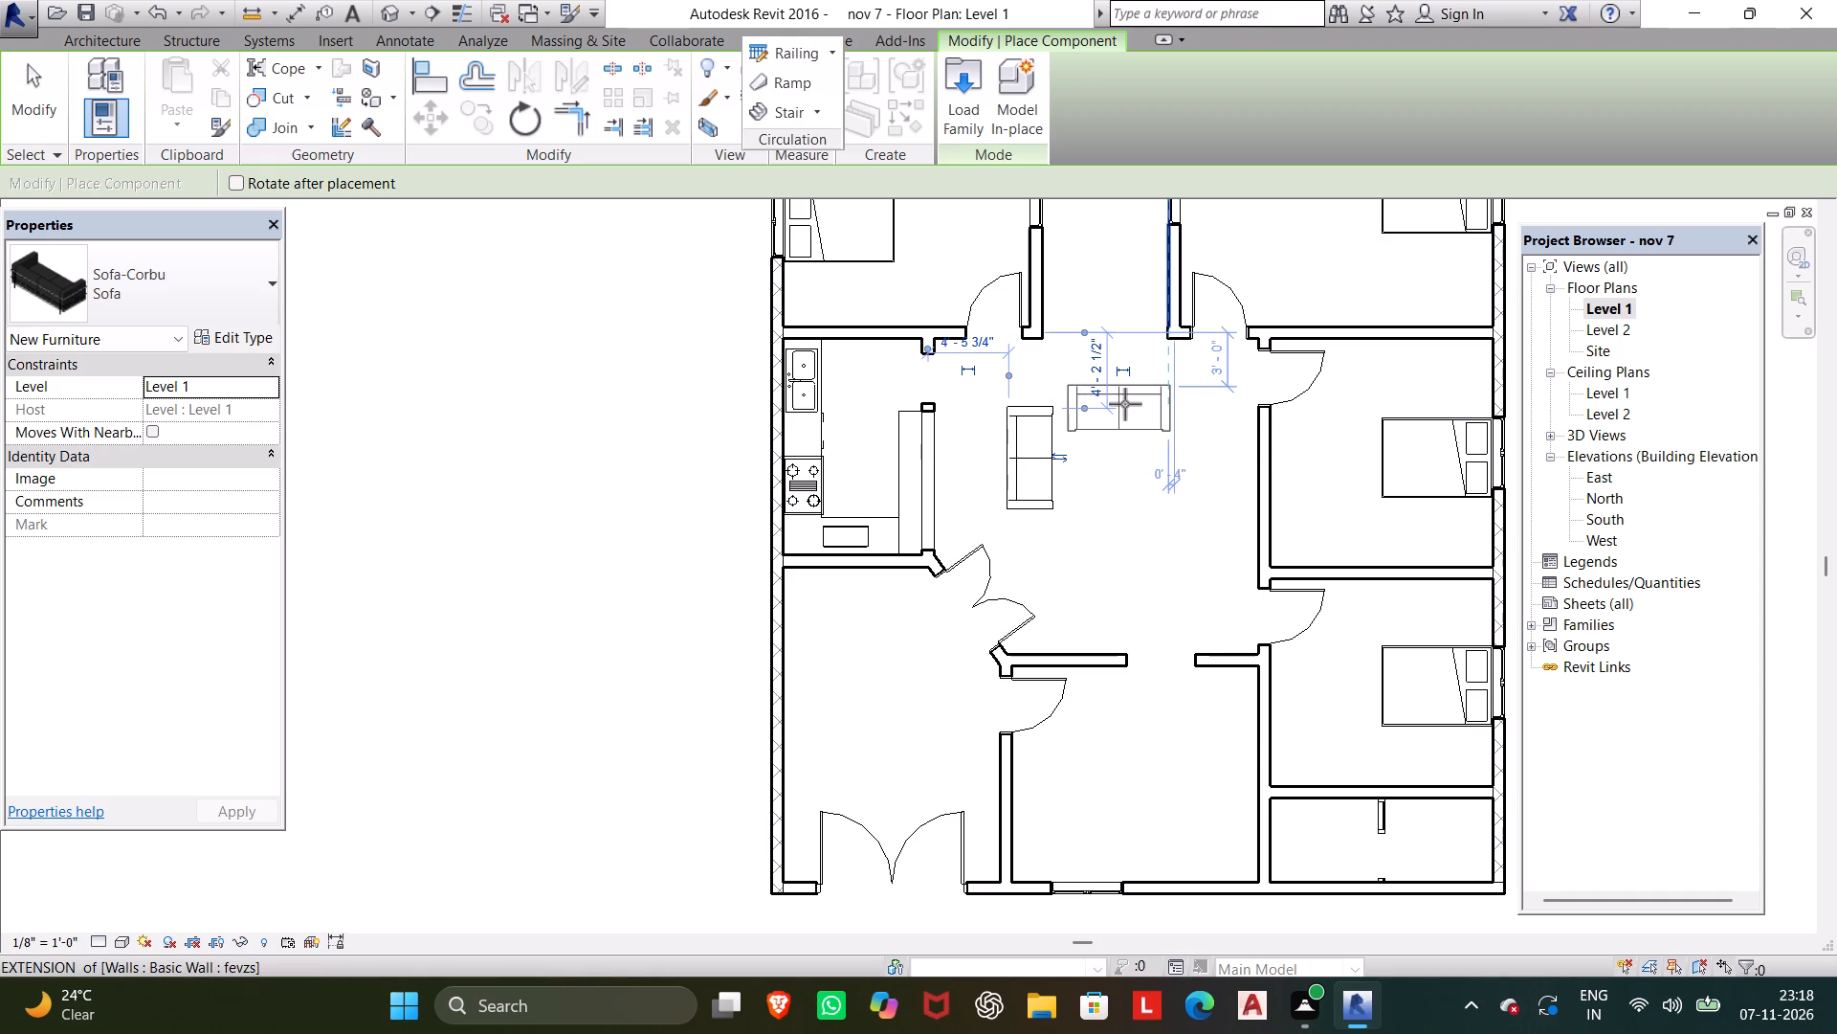
{"action": "left_click", "coordinate": [1125, 404]}
{"action": "key", "text": "space"}
{"action": "key", "text": "space"}
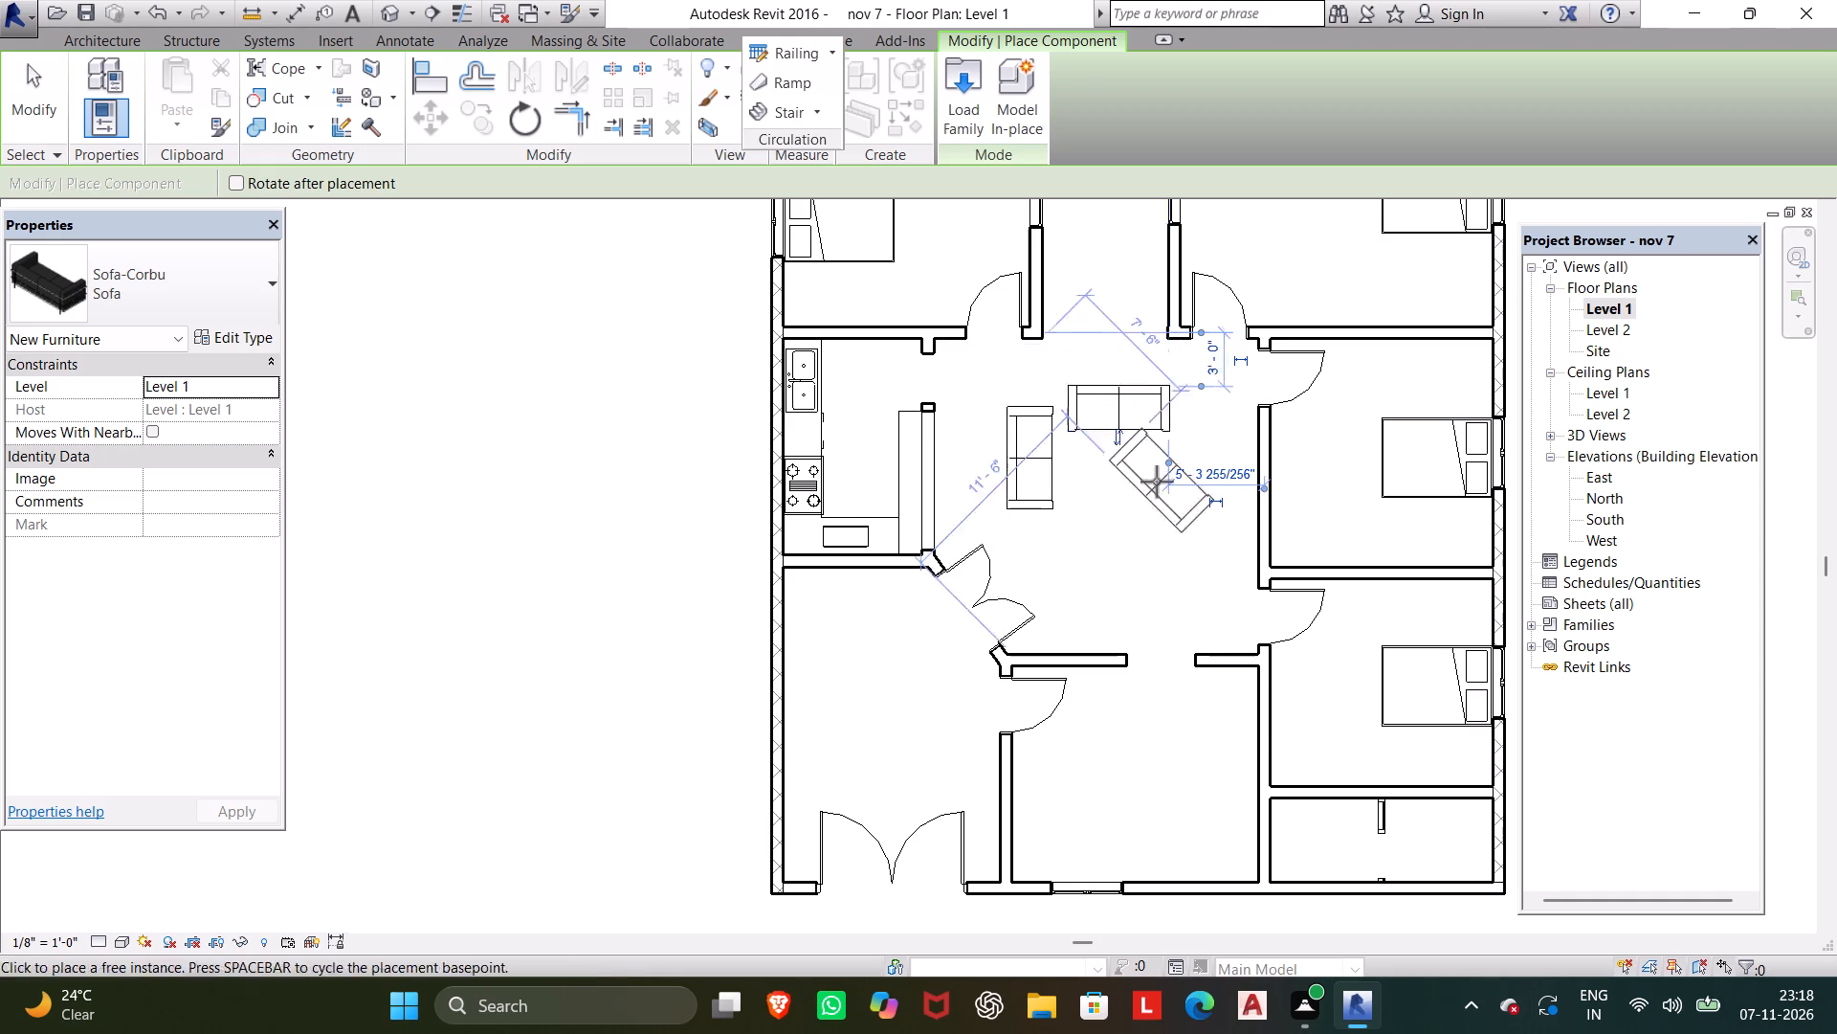
{"action": "key", "text": "space"}
{"action": "key", "text": "space"}
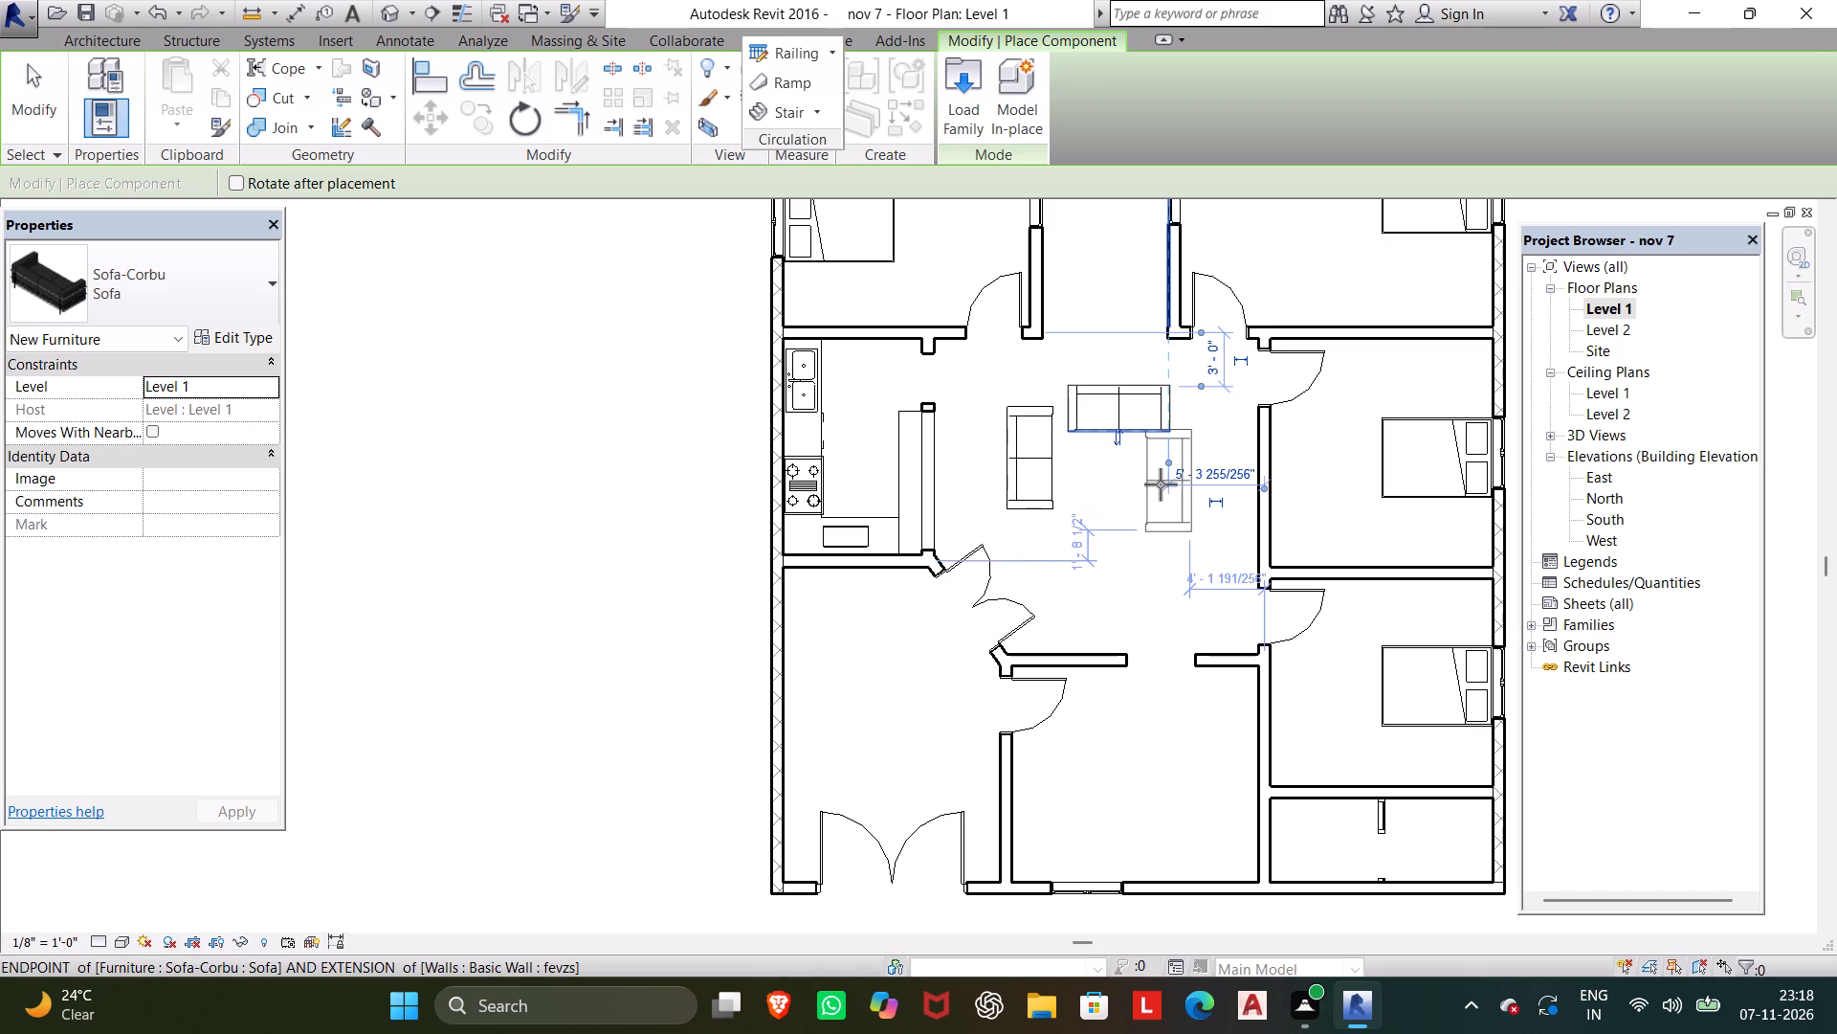
{"action": "left_click", "coordinate": [1163, 496]}
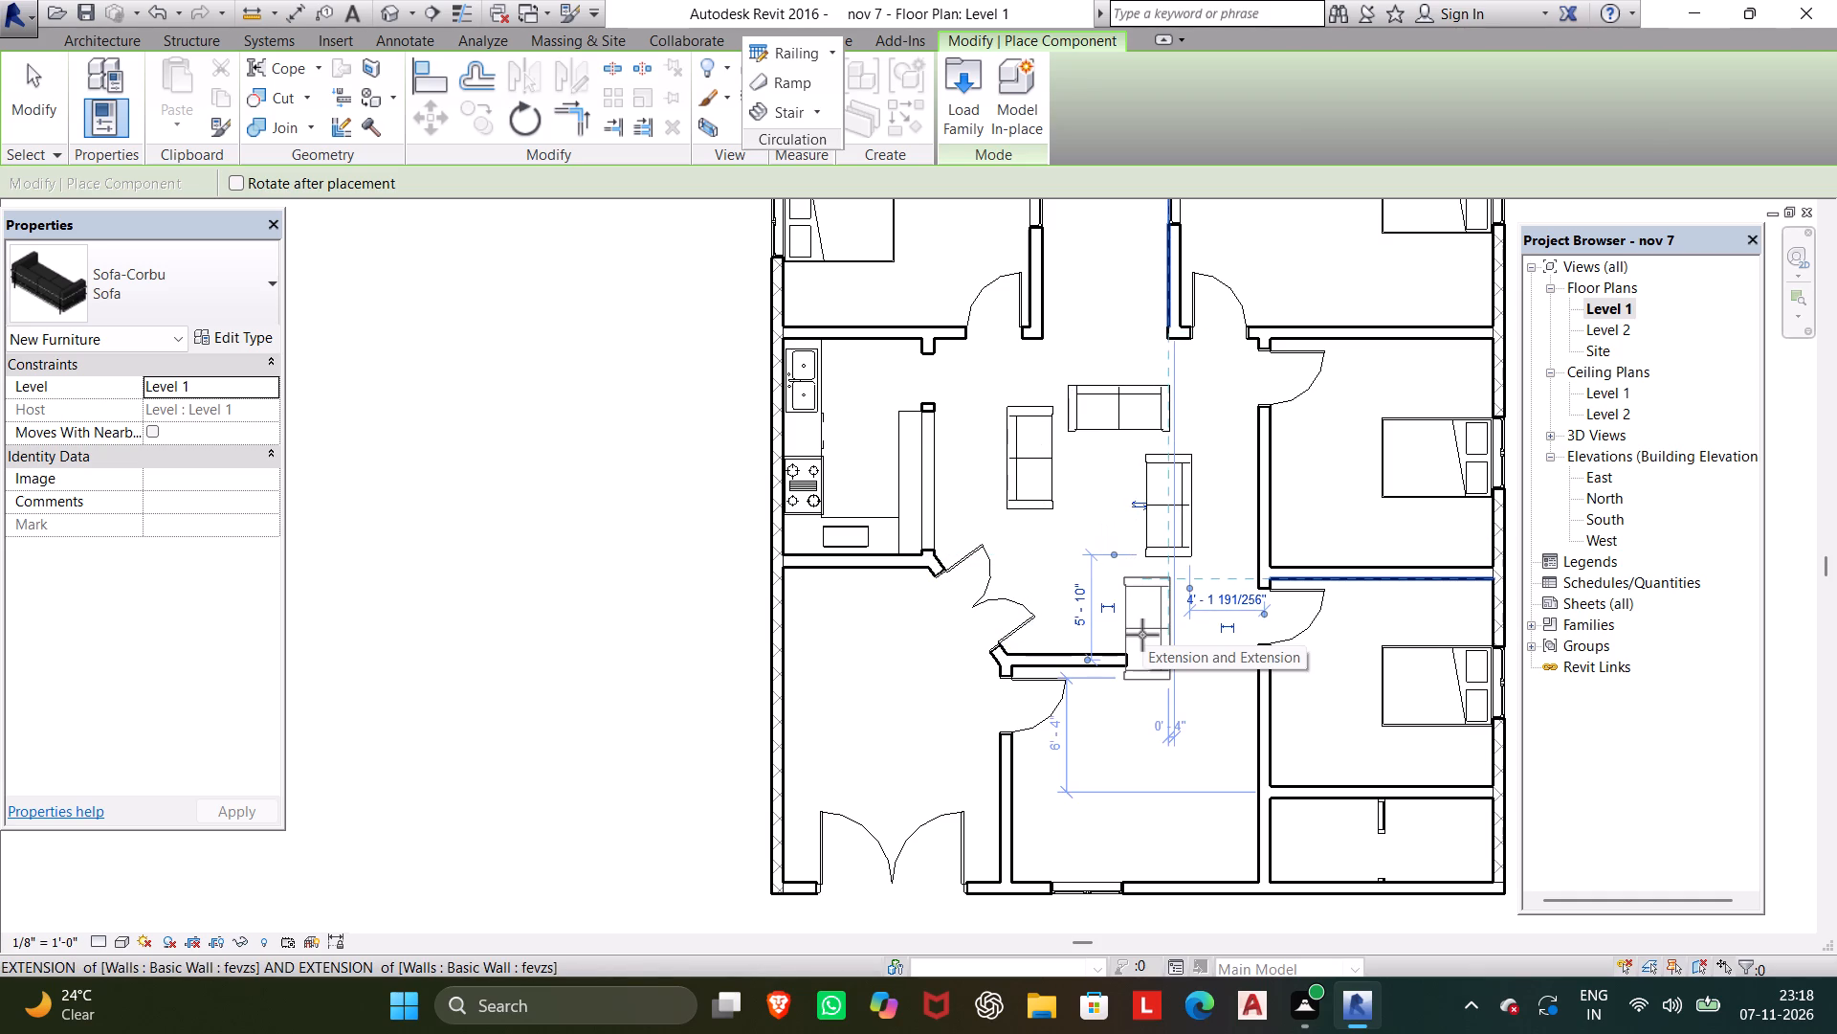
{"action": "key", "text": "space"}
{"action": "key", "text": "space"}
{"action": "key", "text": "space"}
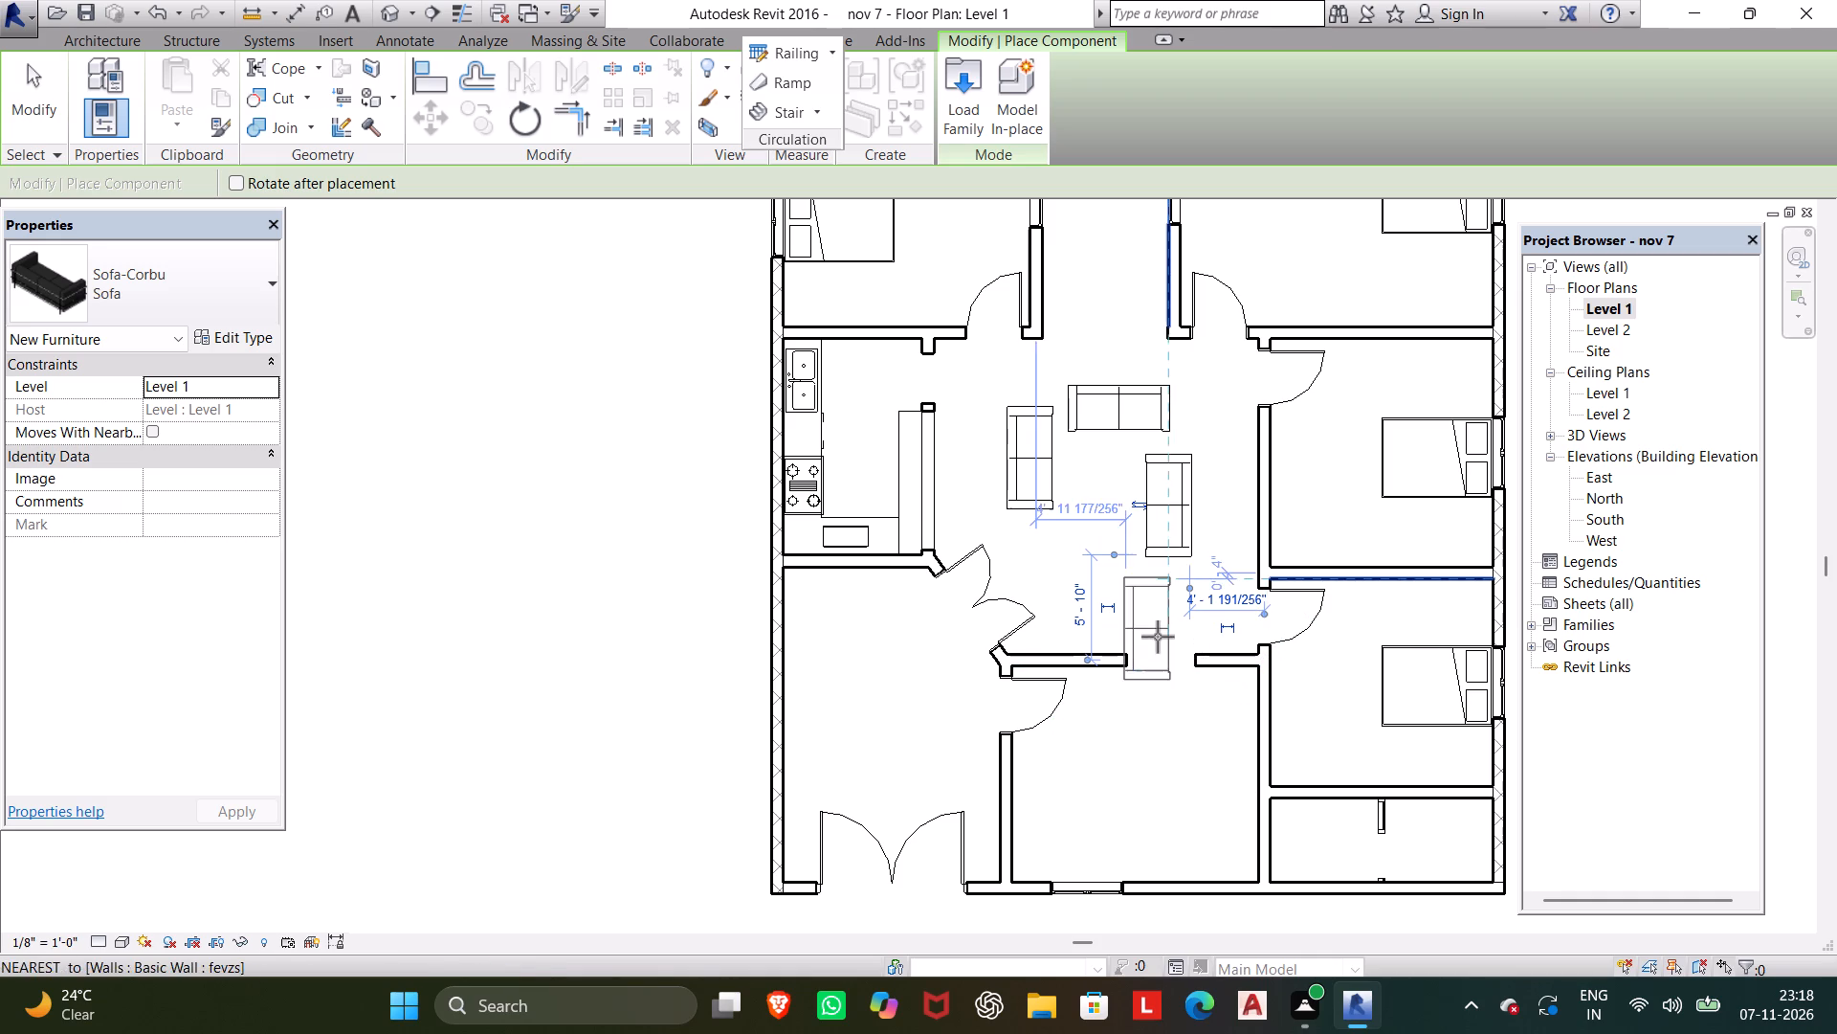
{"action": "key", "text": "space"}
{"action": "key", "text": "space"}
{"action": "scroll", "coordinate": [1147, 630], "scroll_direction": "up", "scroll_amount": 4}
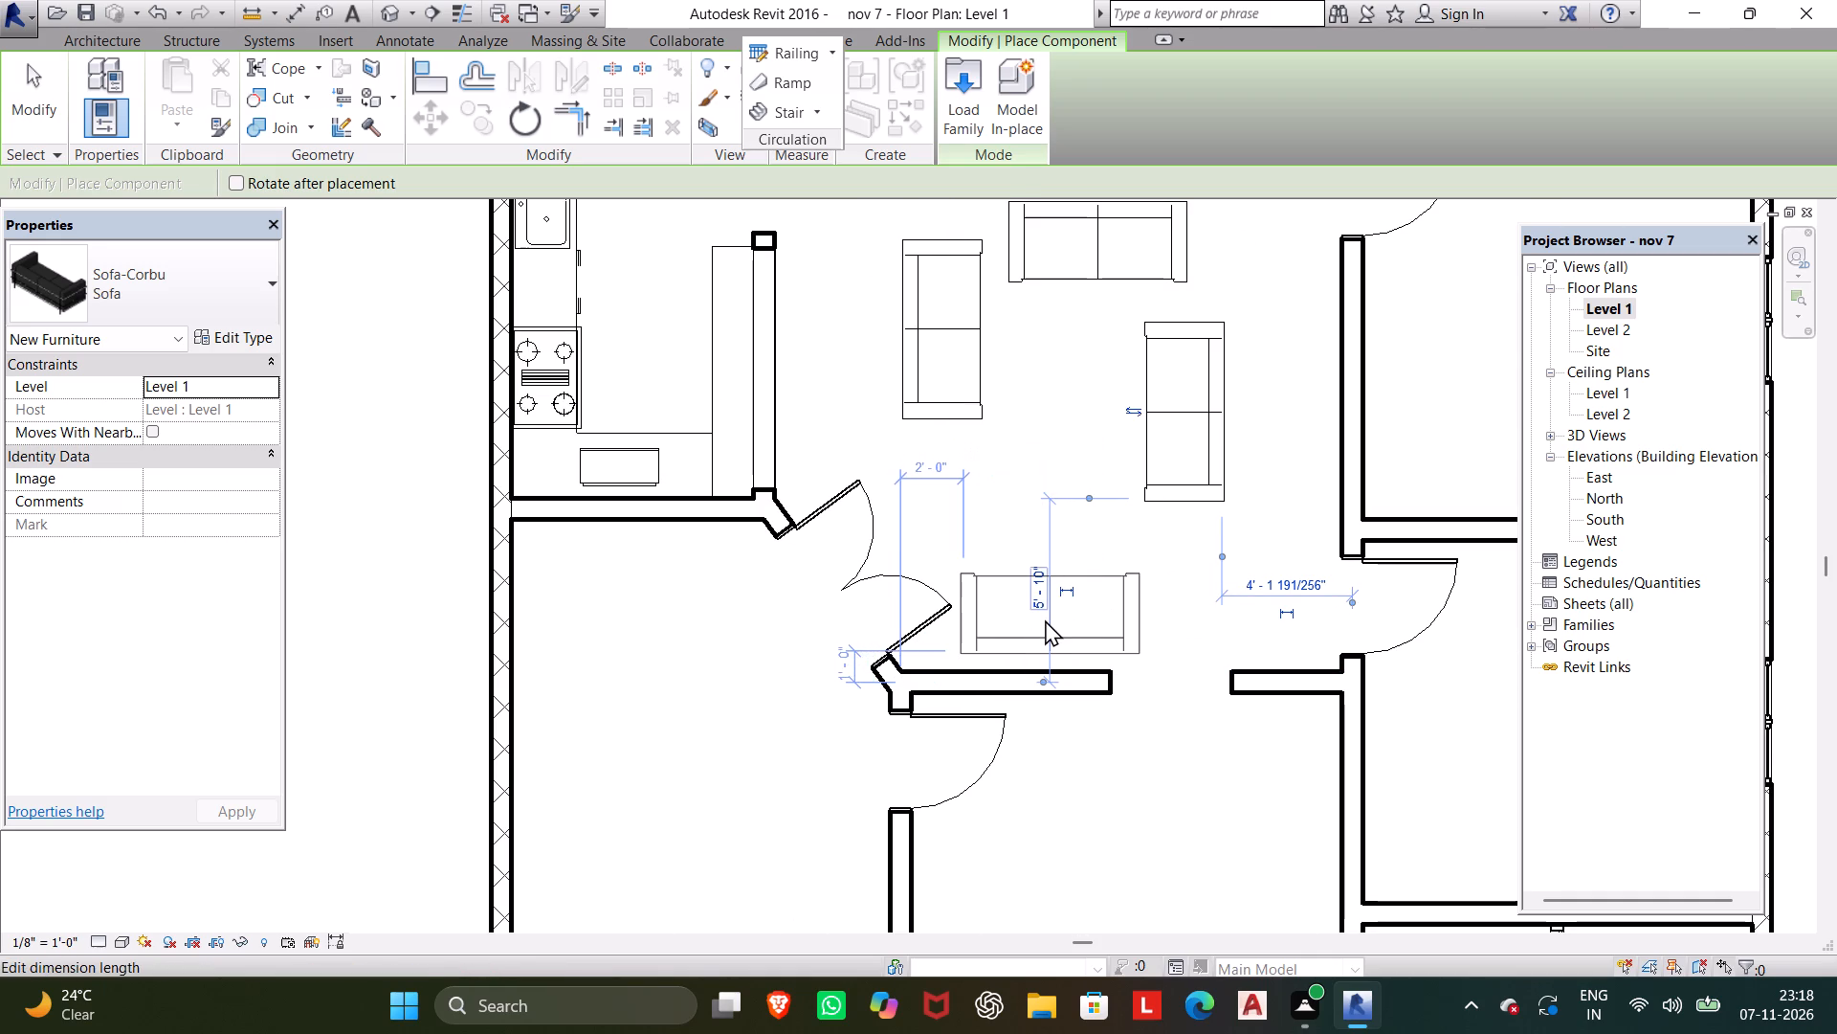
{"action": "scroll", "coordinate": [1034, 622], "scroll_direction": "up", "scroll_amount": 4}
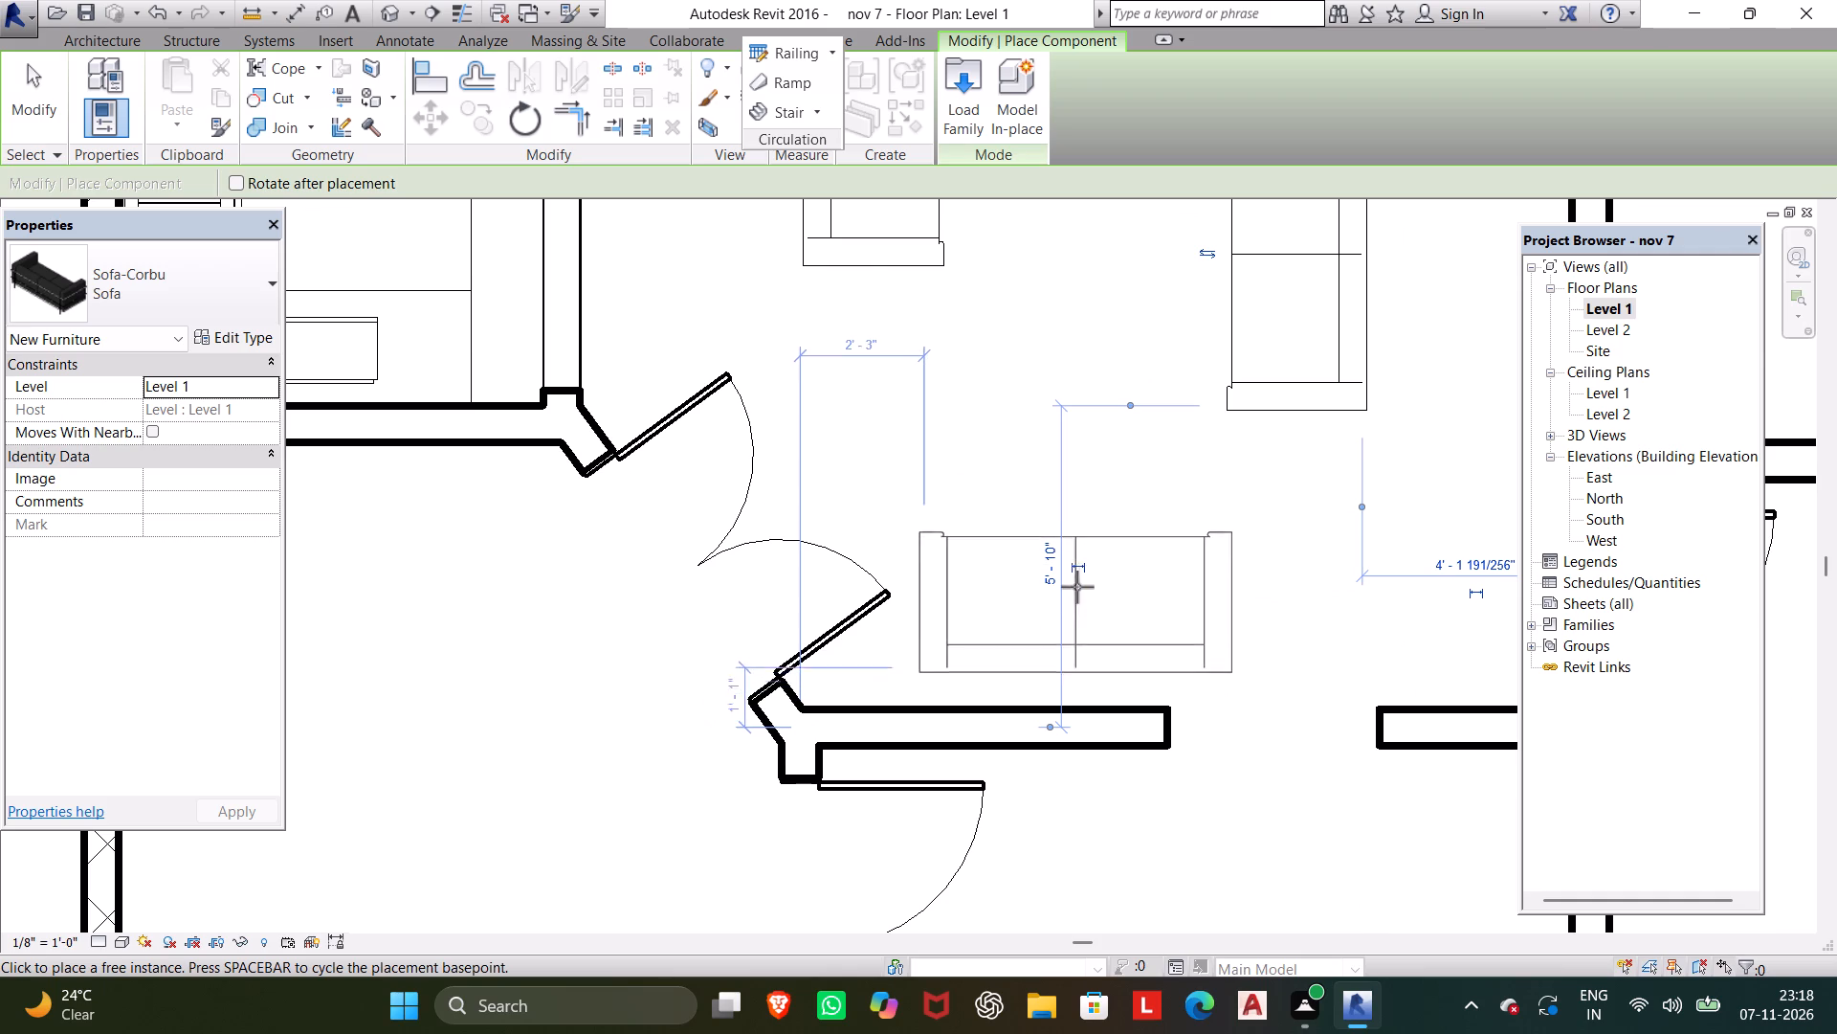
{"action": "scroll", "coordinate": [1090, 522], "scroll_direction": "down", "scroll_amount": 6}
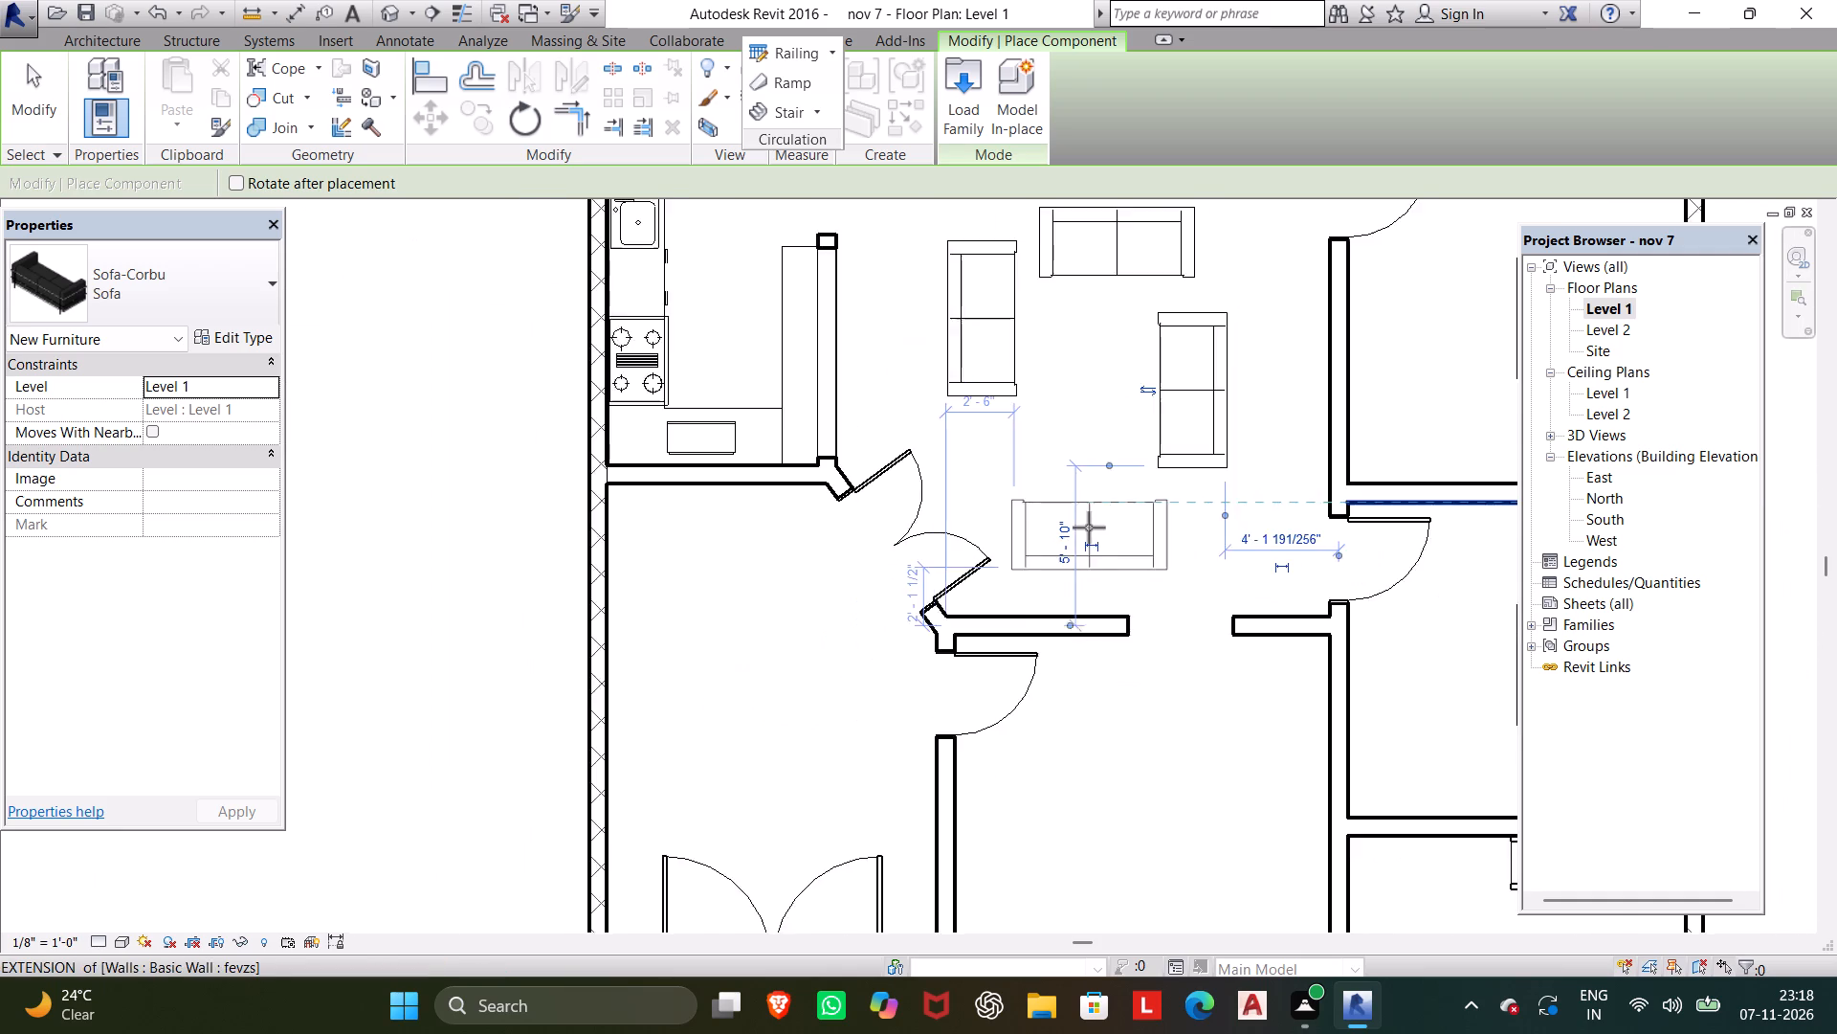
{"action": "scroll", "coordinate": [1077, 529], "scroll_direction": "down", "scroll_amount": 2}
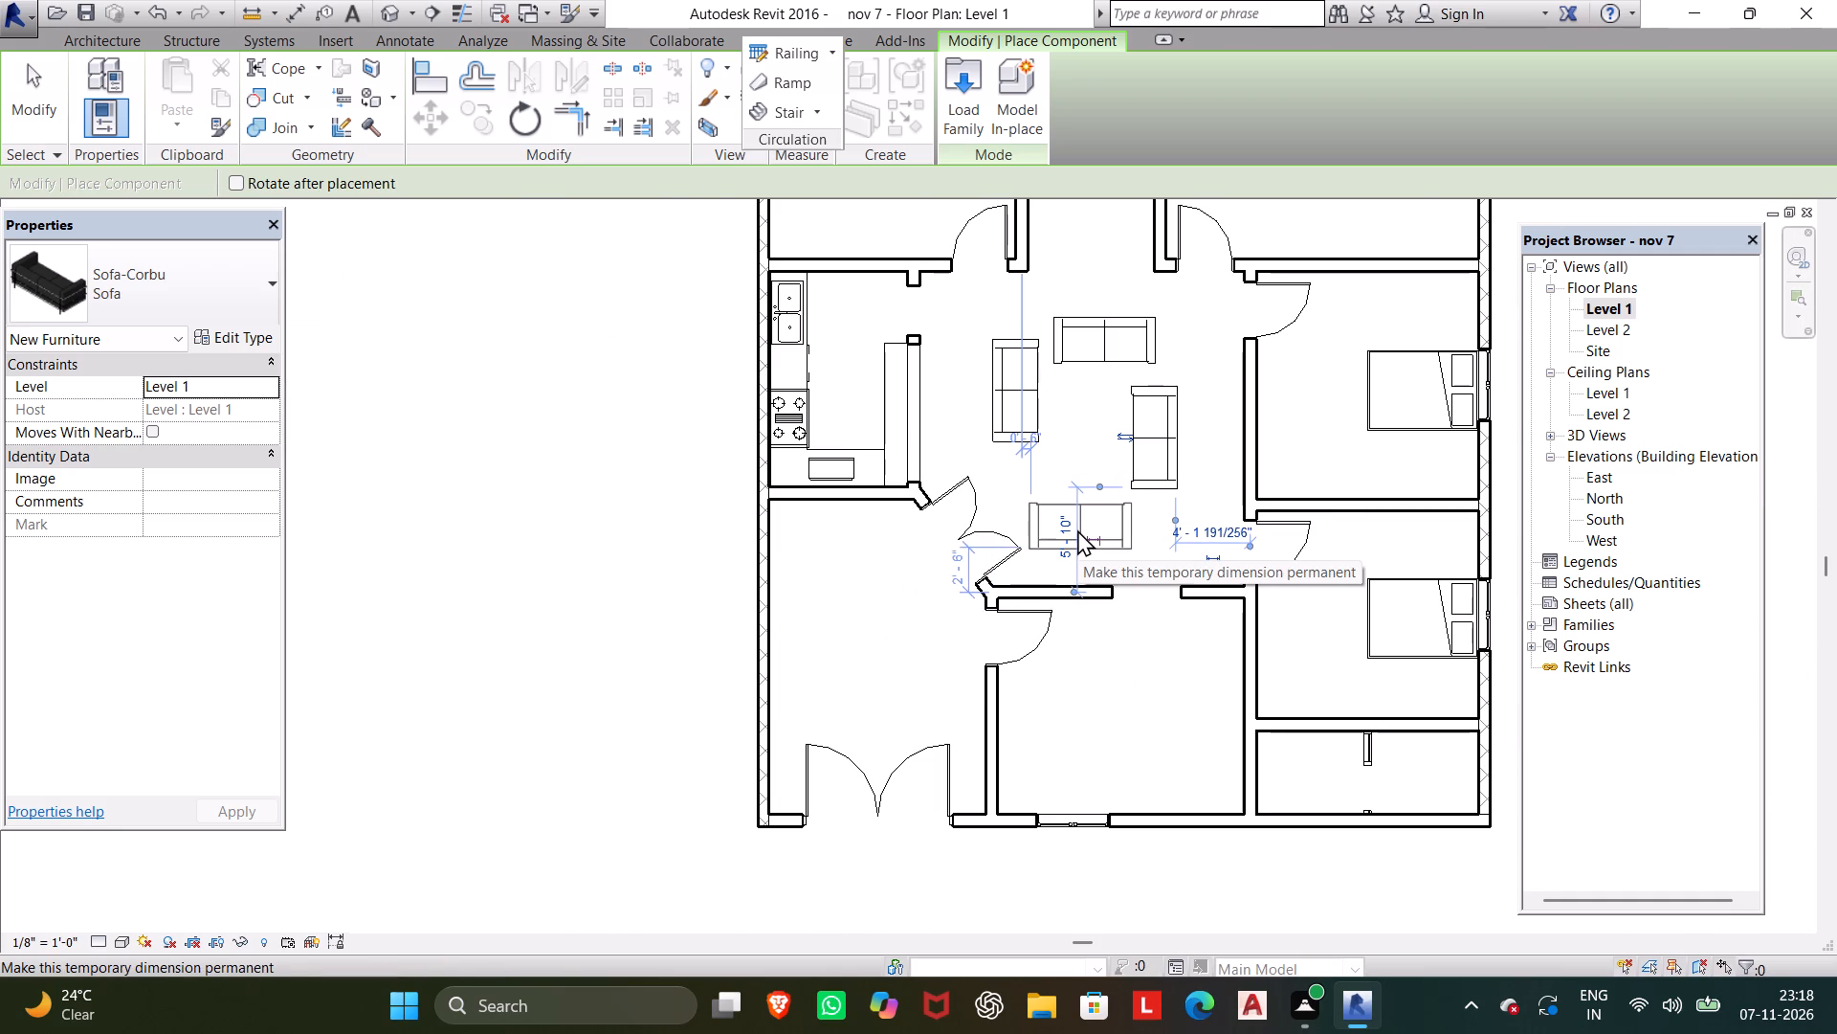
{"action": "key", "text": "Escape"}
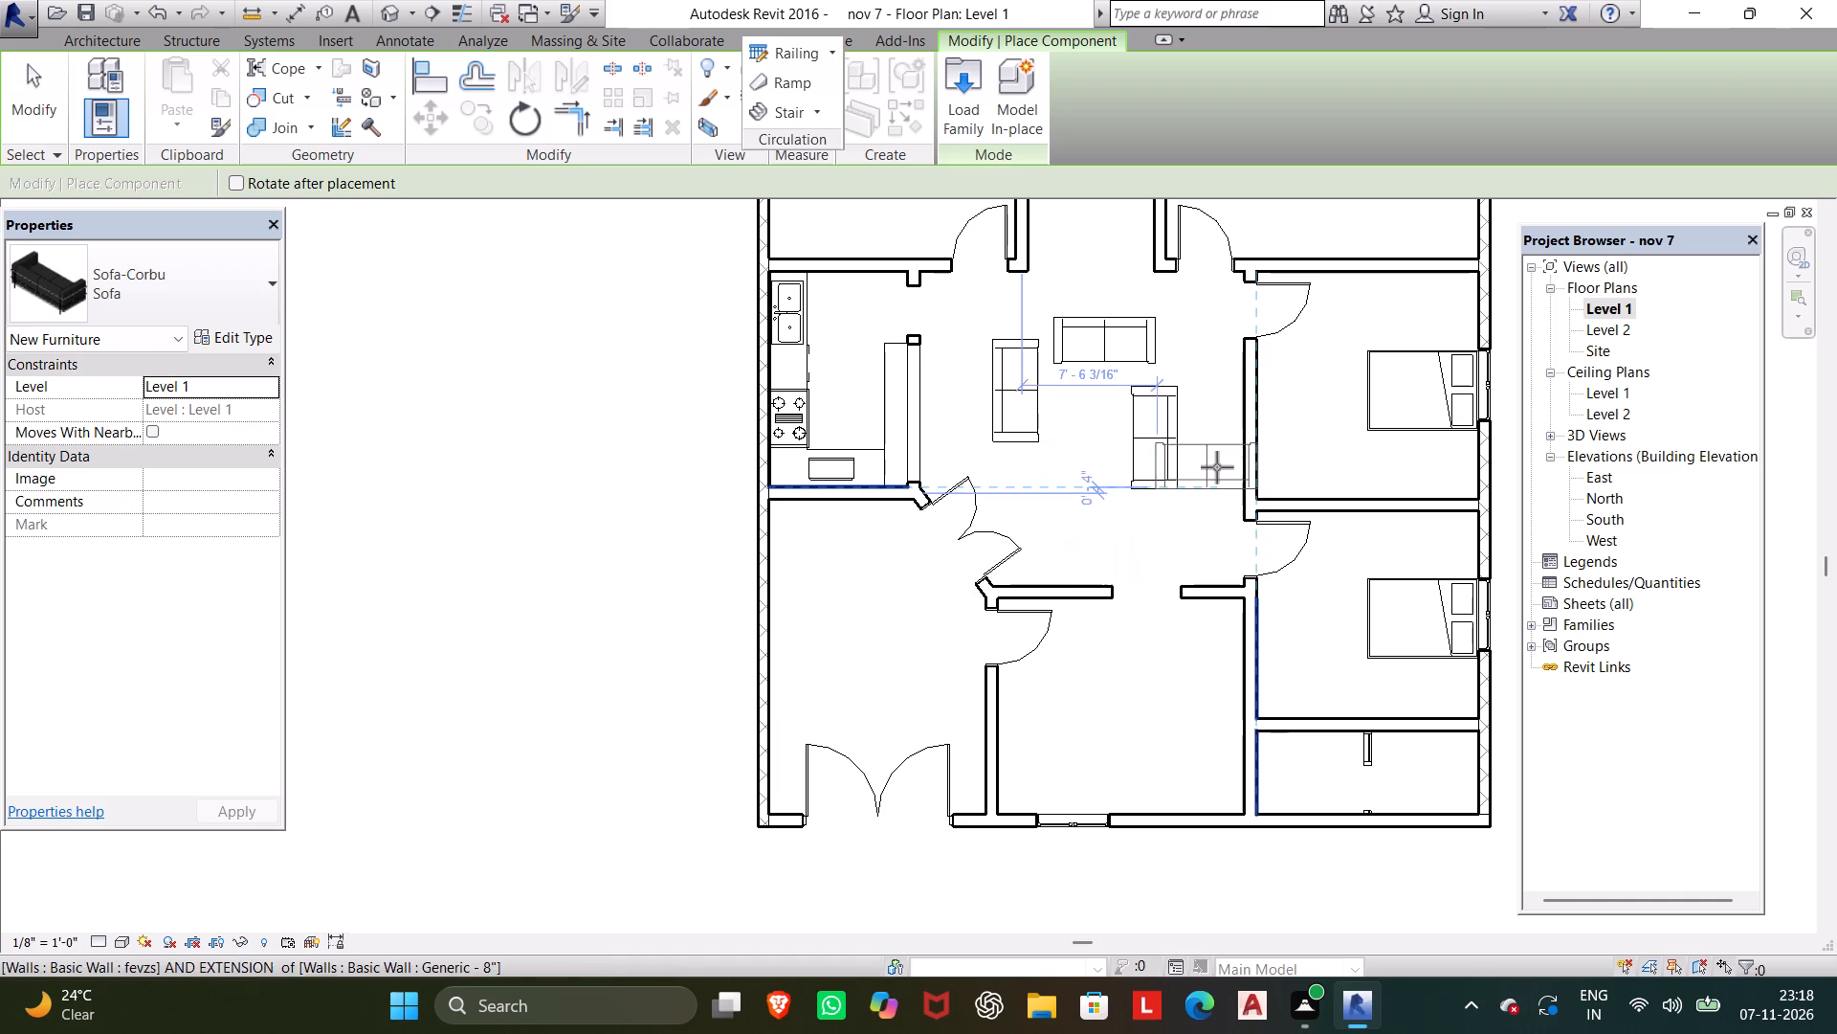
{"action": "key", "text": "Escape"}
Nudge the living area's east-side sofa to about 9 3/4" from the east partition and 4'-6" from the south partition.
{"action": "left_click", "coordinate": [1163, 446]}
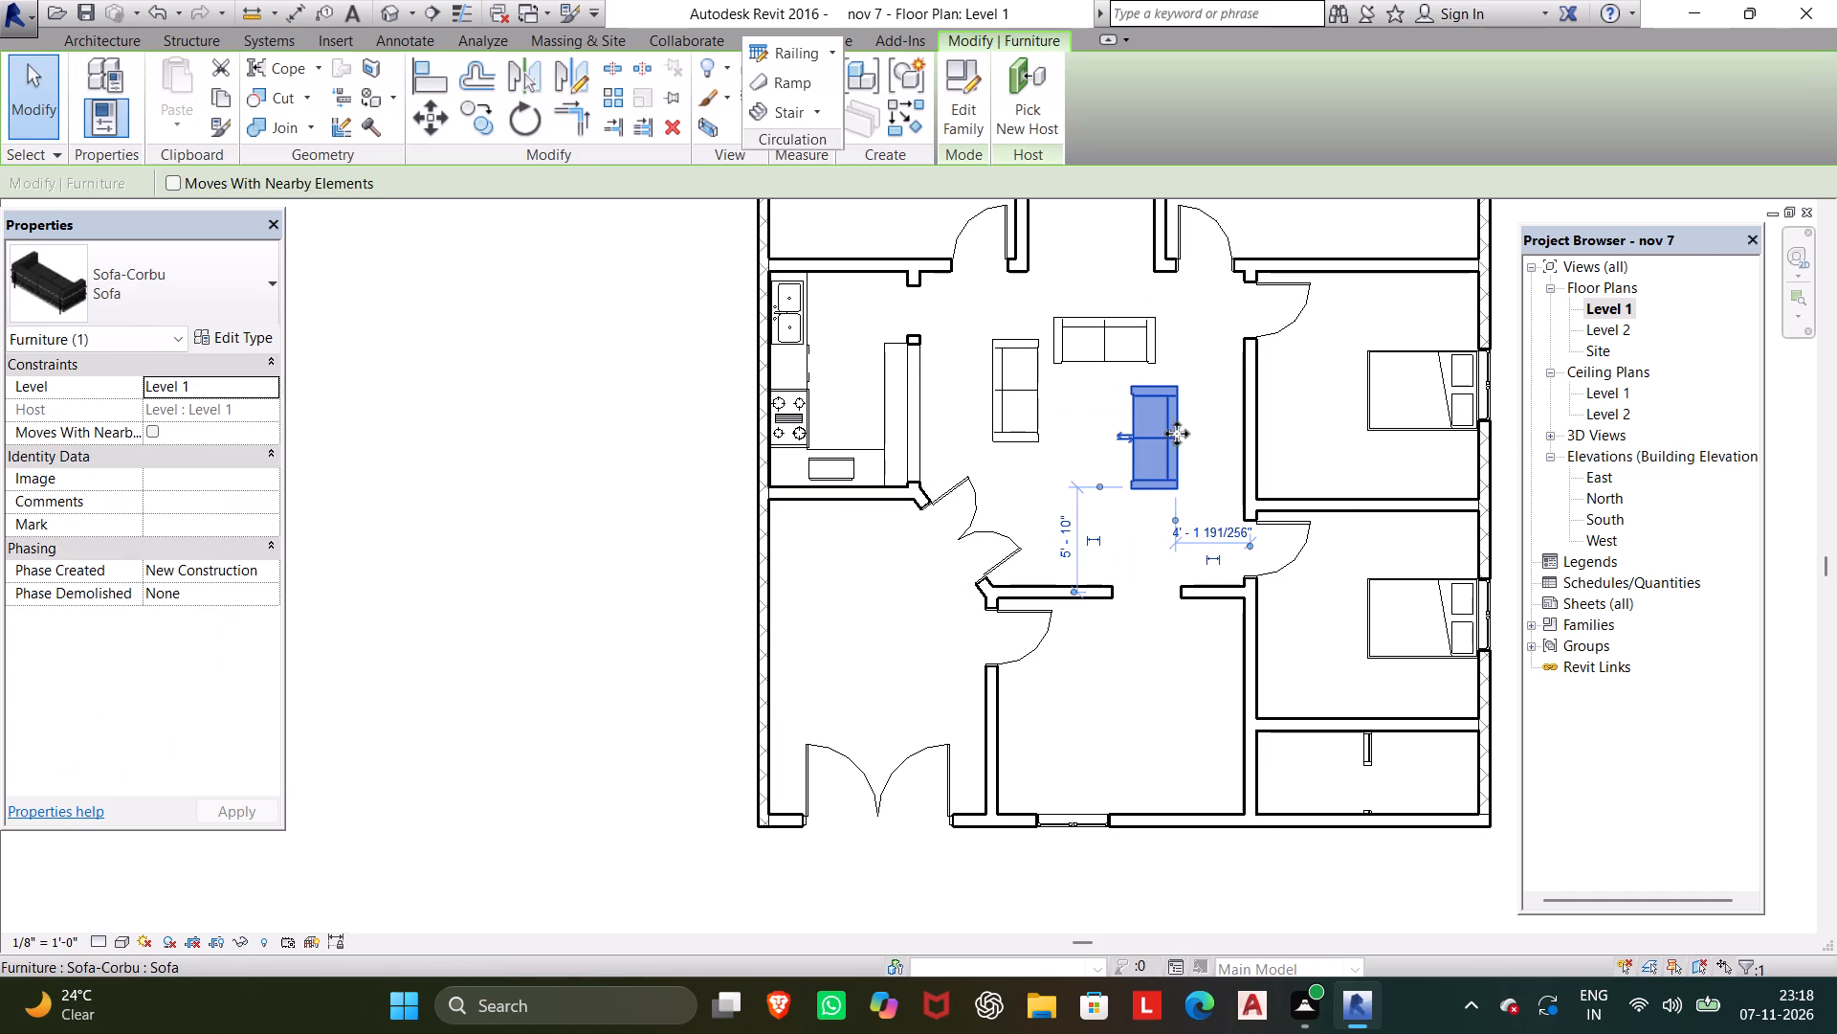
{"action": "key", "text": "Right"}
{"action": "key", "text": "Right"}
{"action": "key", "text": "Right"}
{"action": "key", "text": "Right"}
{"action": "key", "text": "Right"}
{"action": "key", "text": "Right"}
{"action": "key", "text": "Right"}
{"action": "key", "text": "Right"}
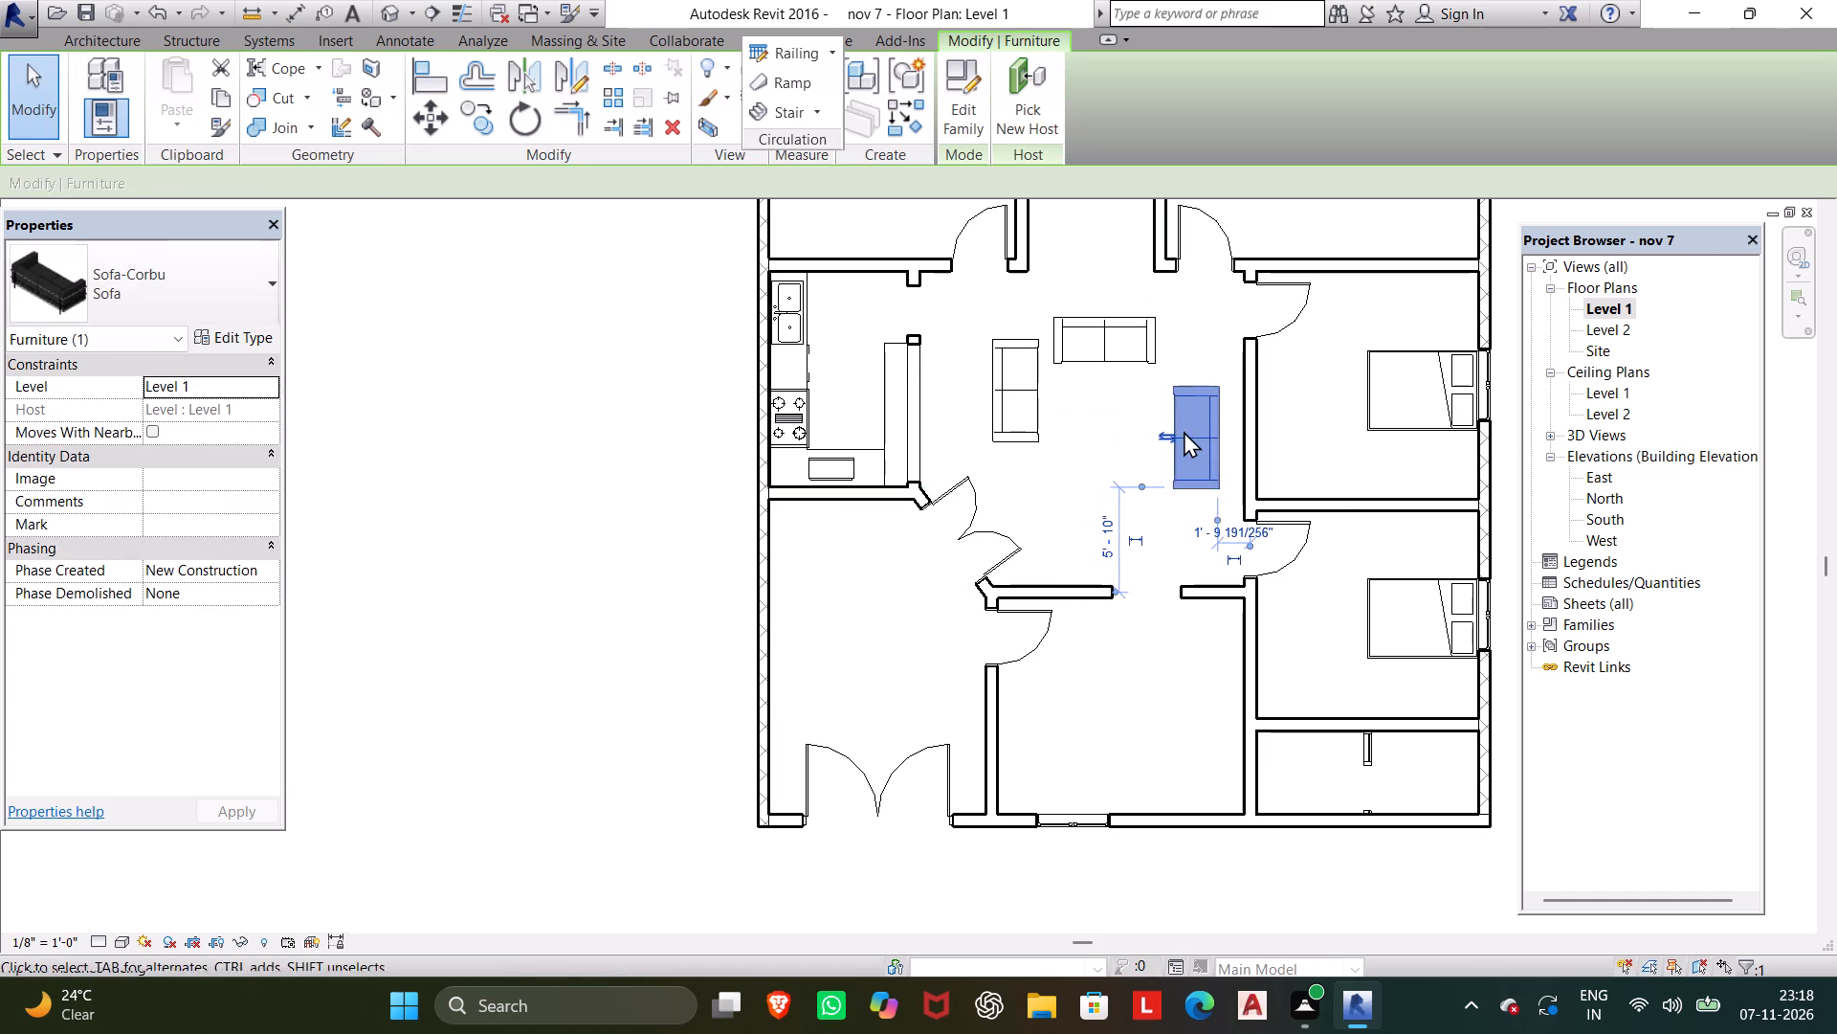
{"action": "key", "text": "Right"}
{"action": "key", "text": "Right"}
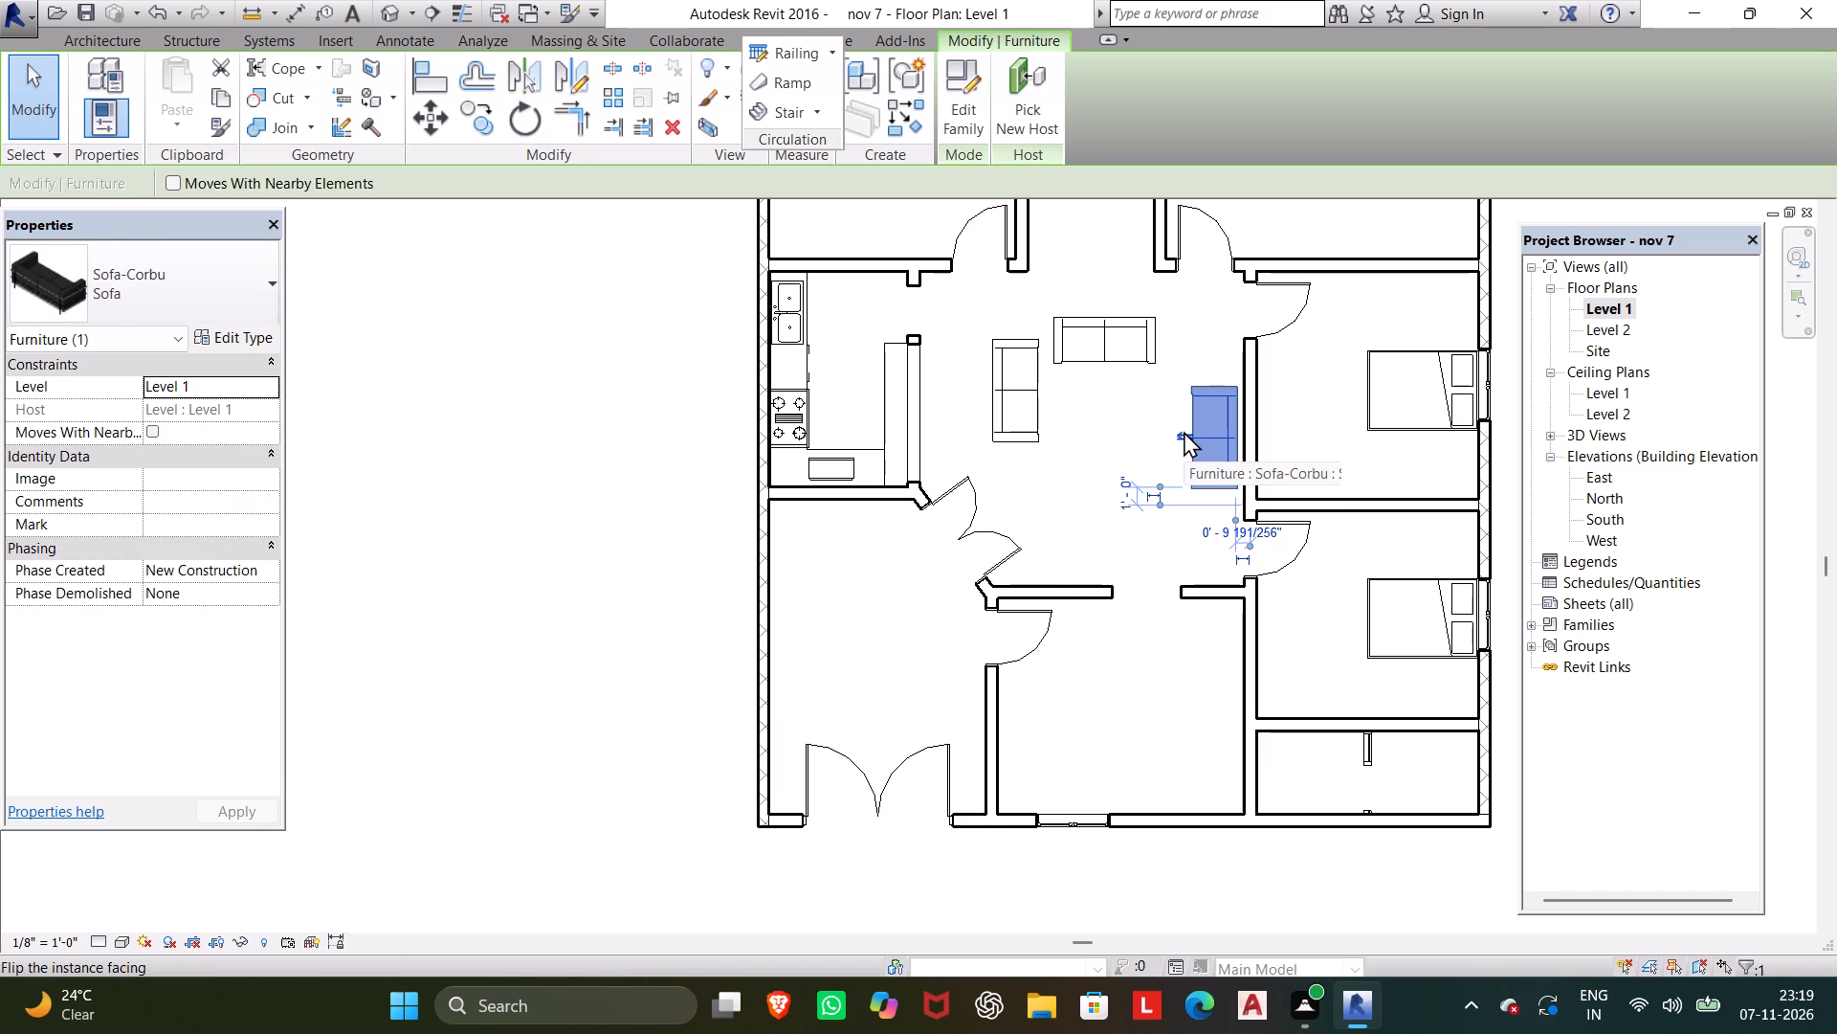
{"action": "key", "text": "Down"}
{"action": "key", "text": "Down"}
{"action": "right_click", "coordinate": [1184, 431]}
{"action": "key", "text": "Down"}
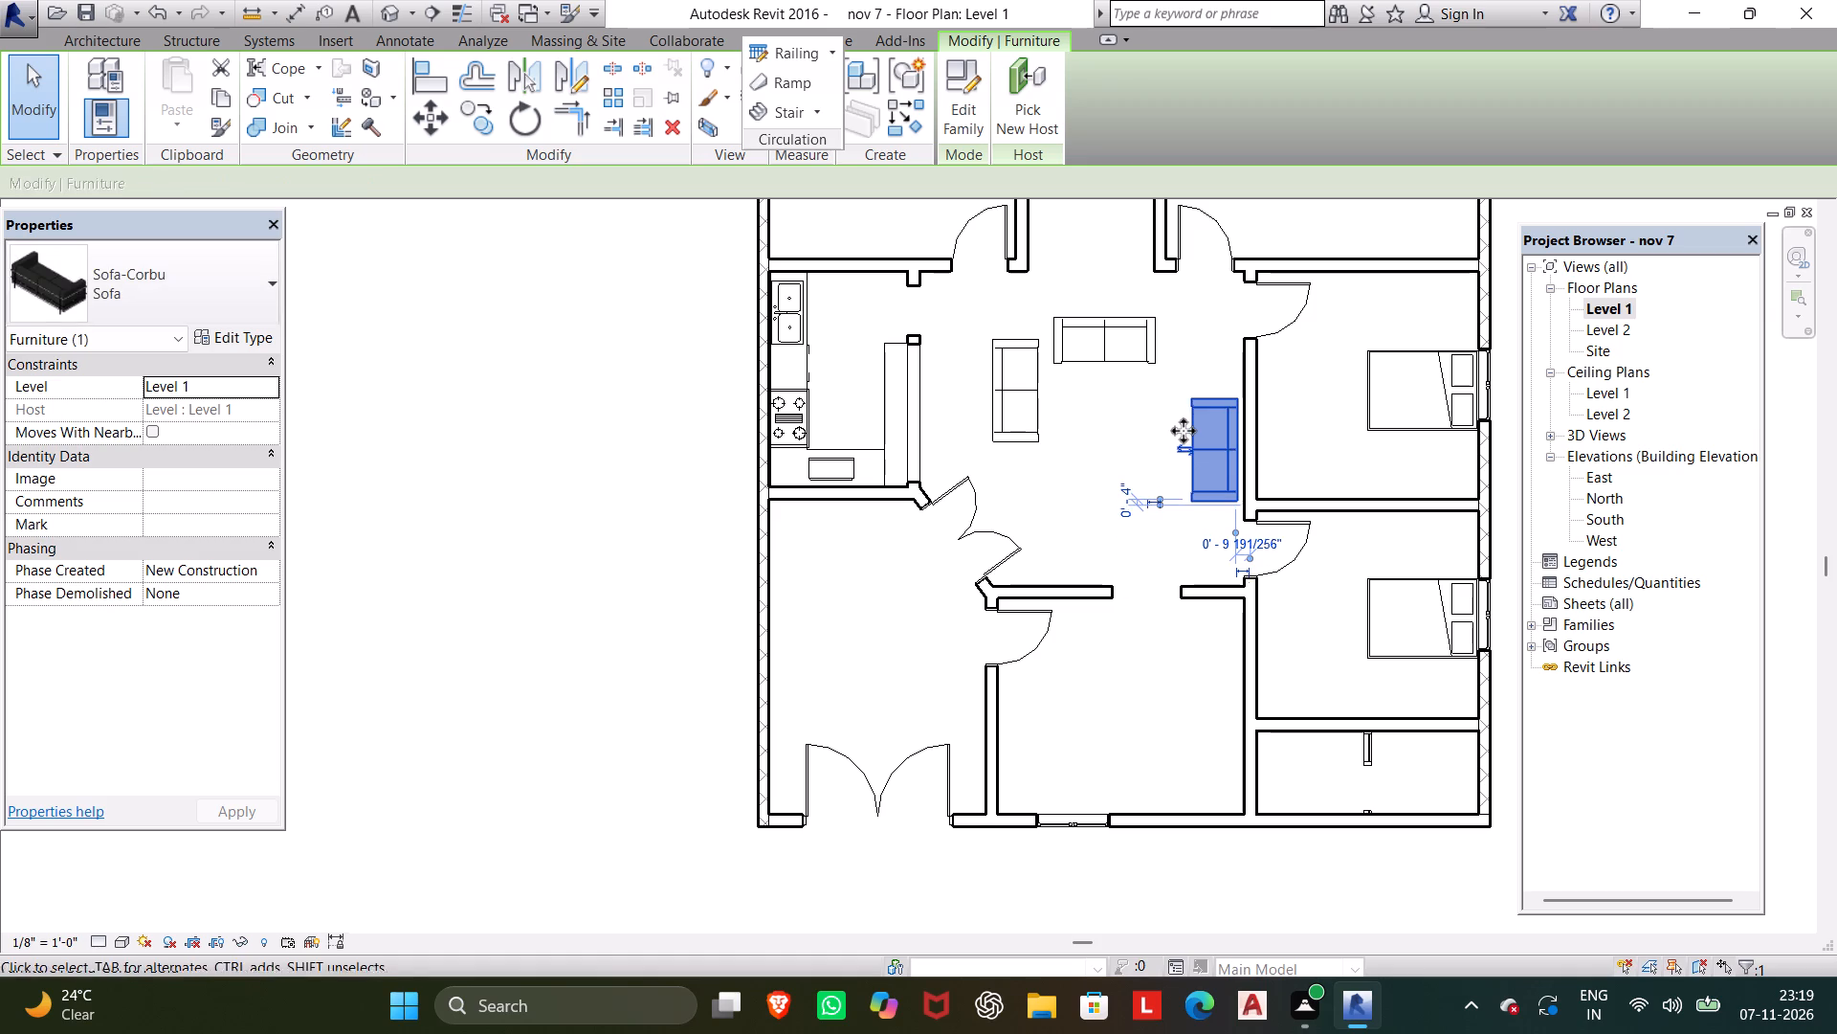
{"action": "key", "text": "Down"}
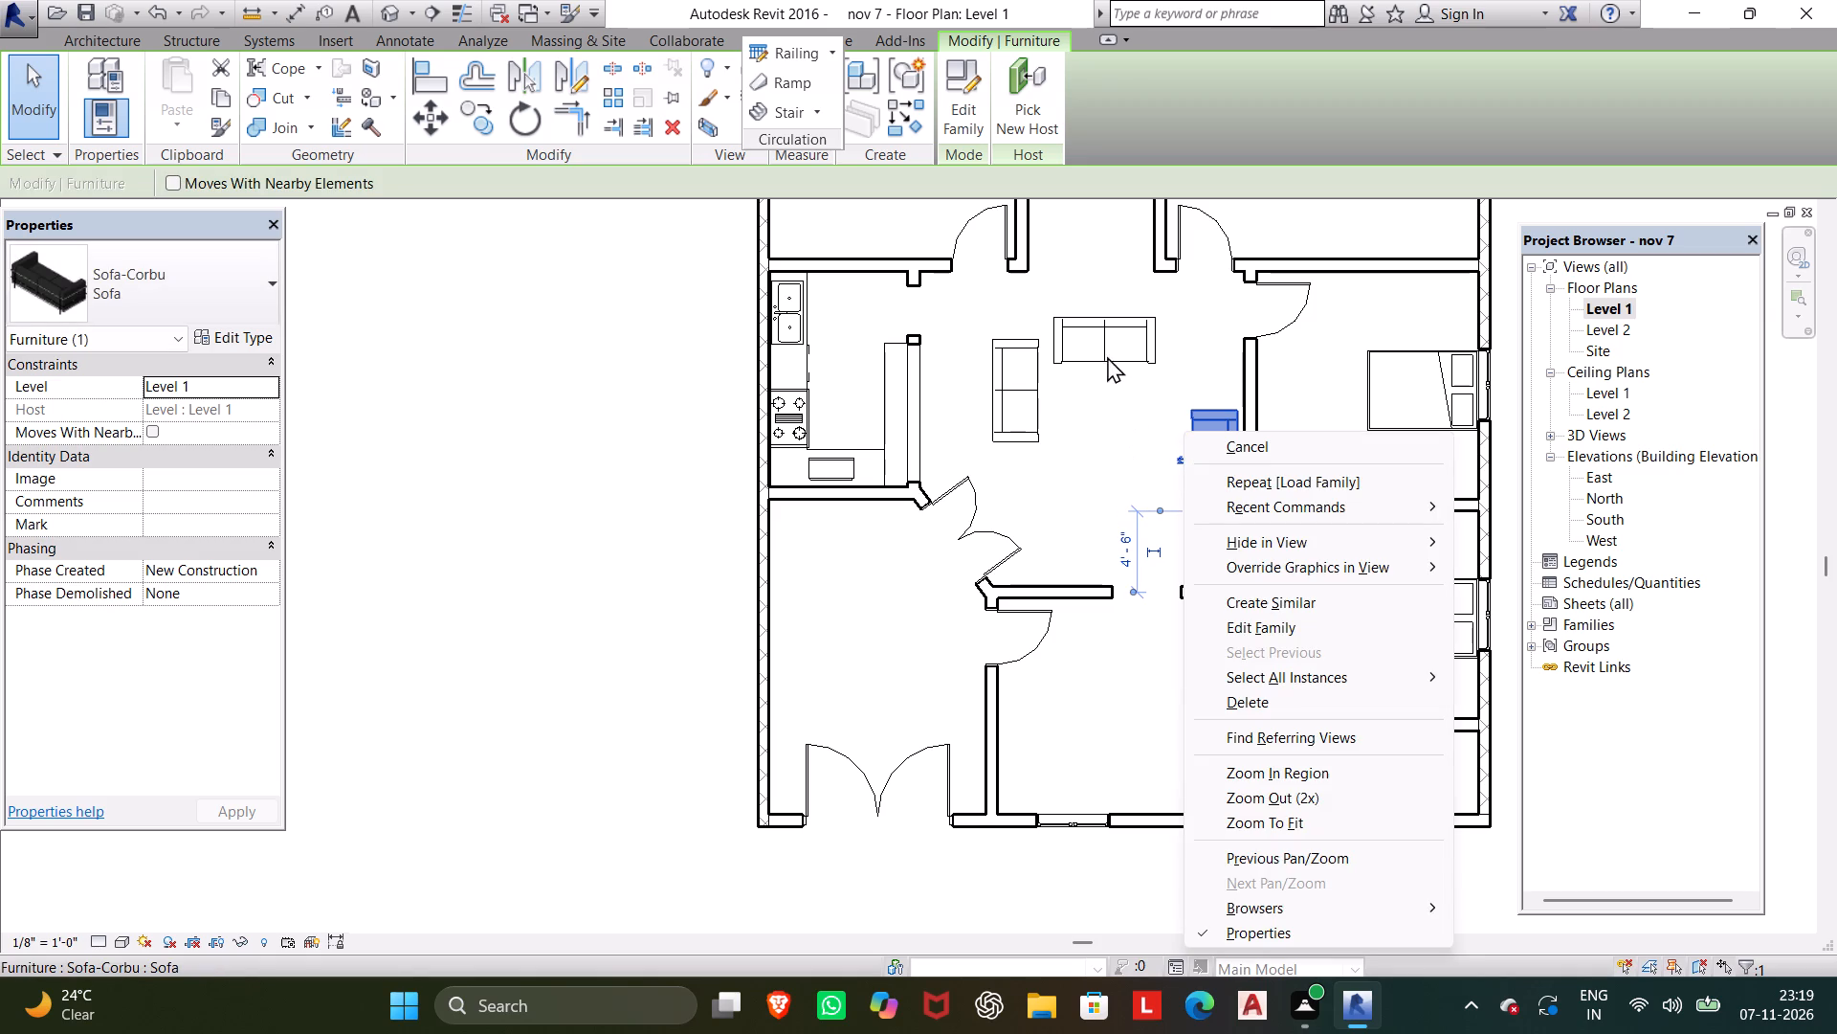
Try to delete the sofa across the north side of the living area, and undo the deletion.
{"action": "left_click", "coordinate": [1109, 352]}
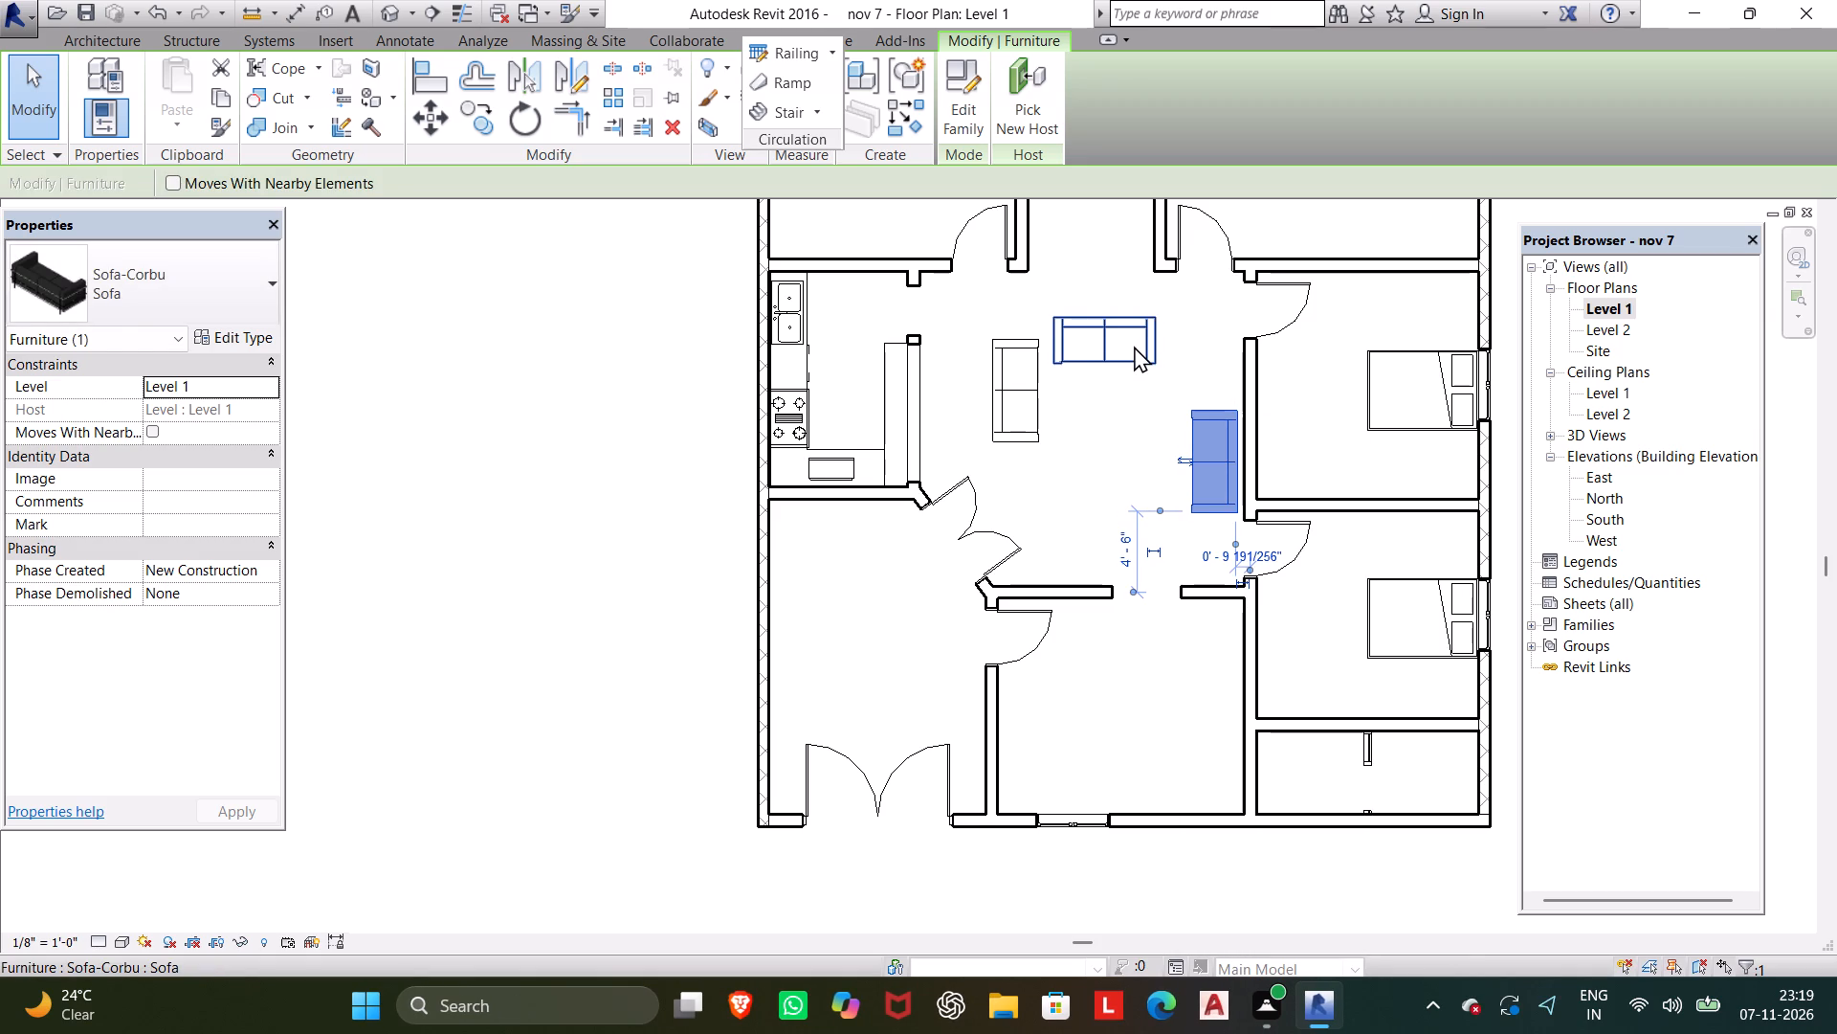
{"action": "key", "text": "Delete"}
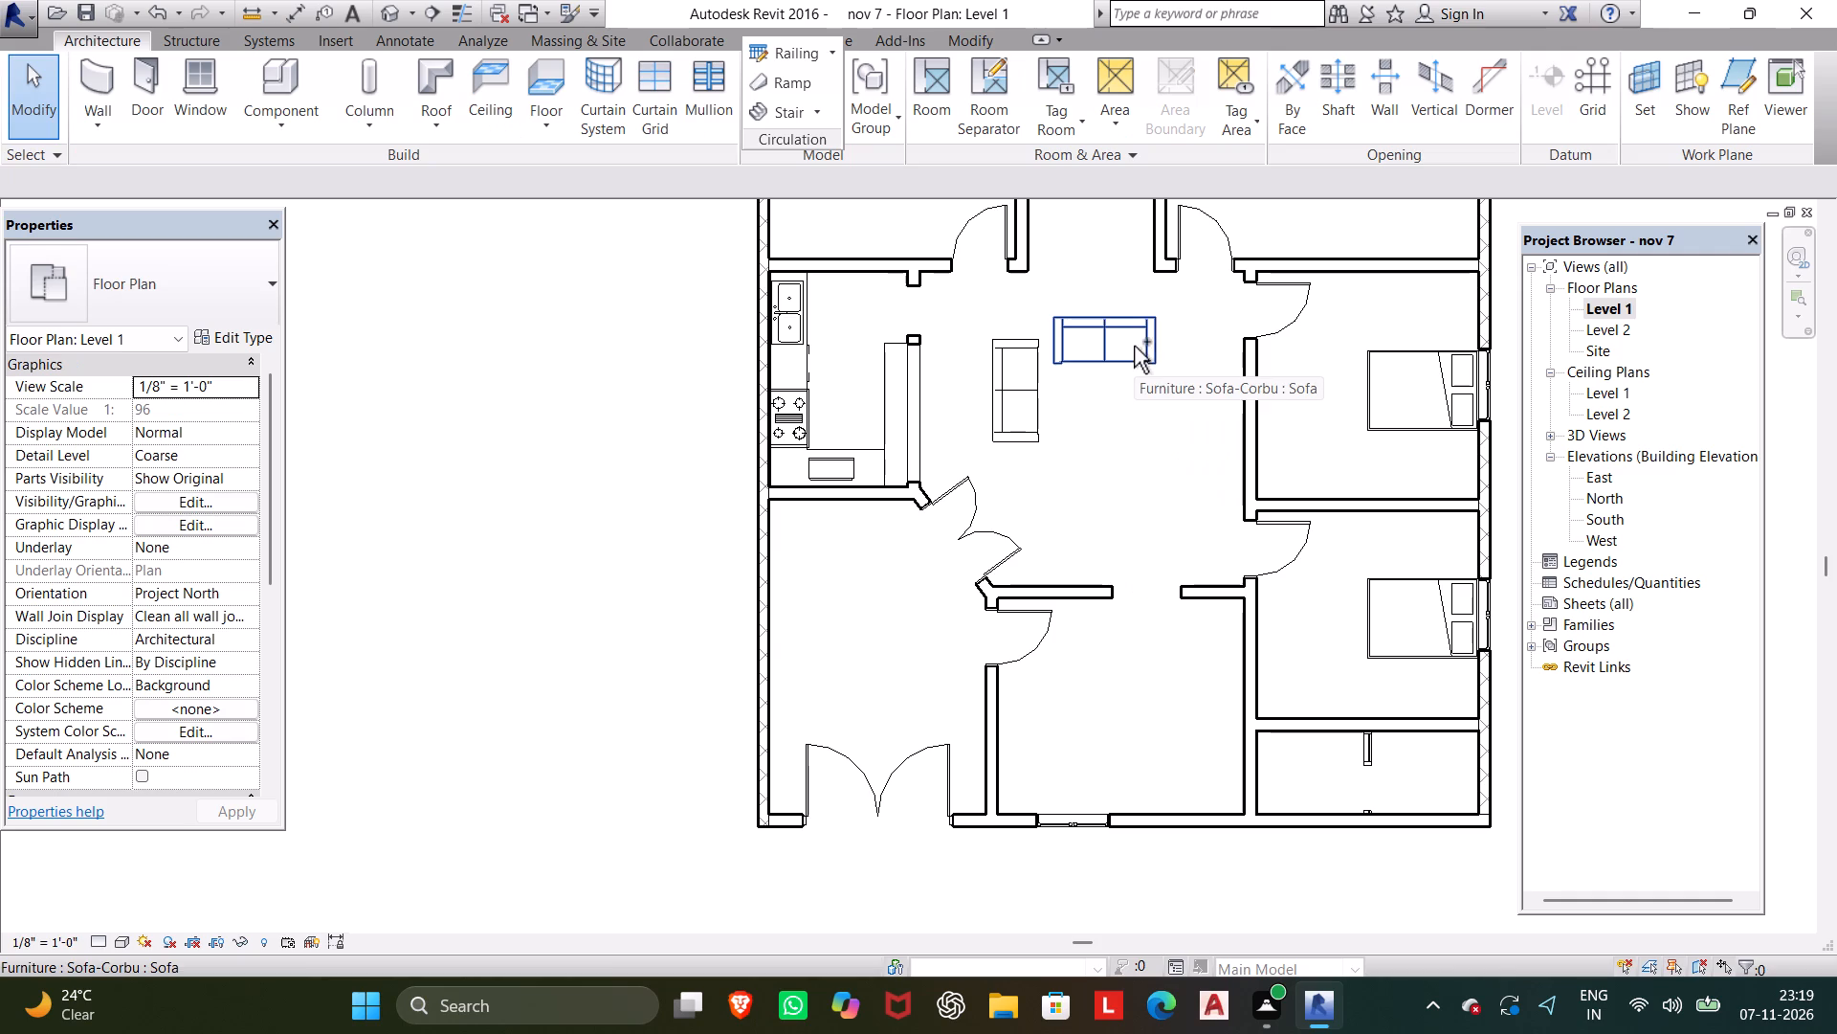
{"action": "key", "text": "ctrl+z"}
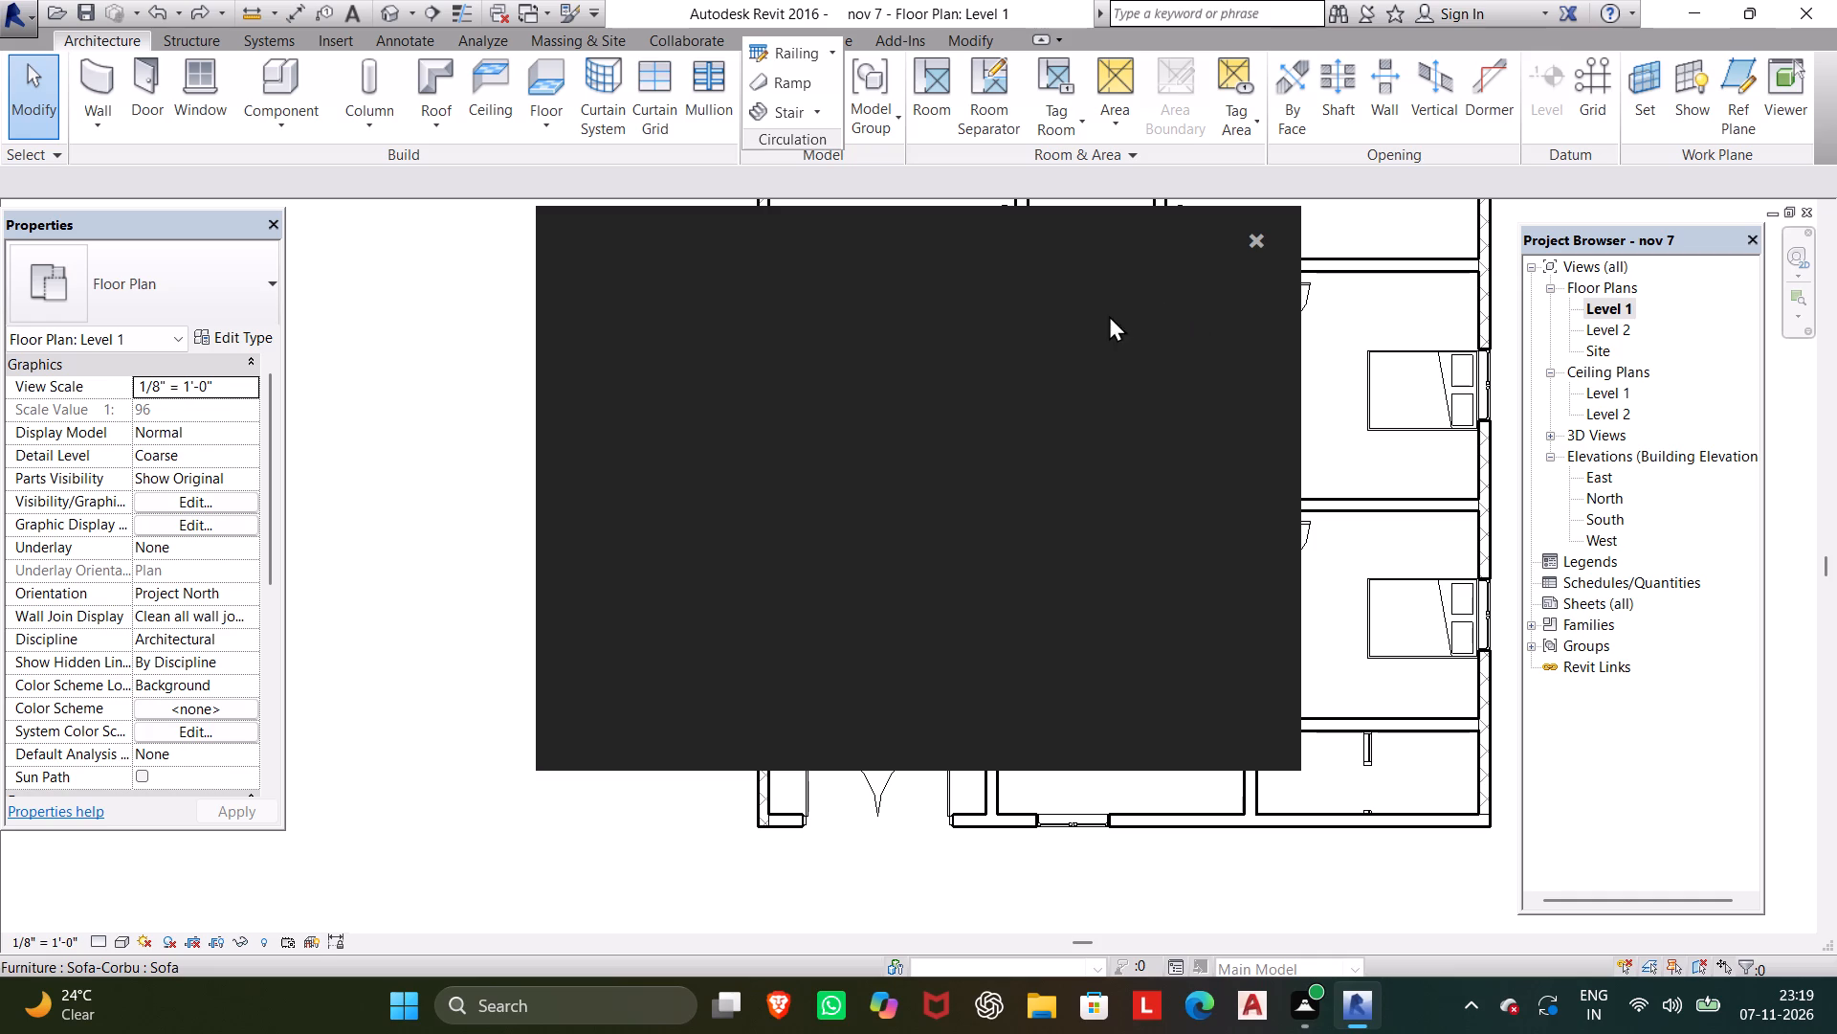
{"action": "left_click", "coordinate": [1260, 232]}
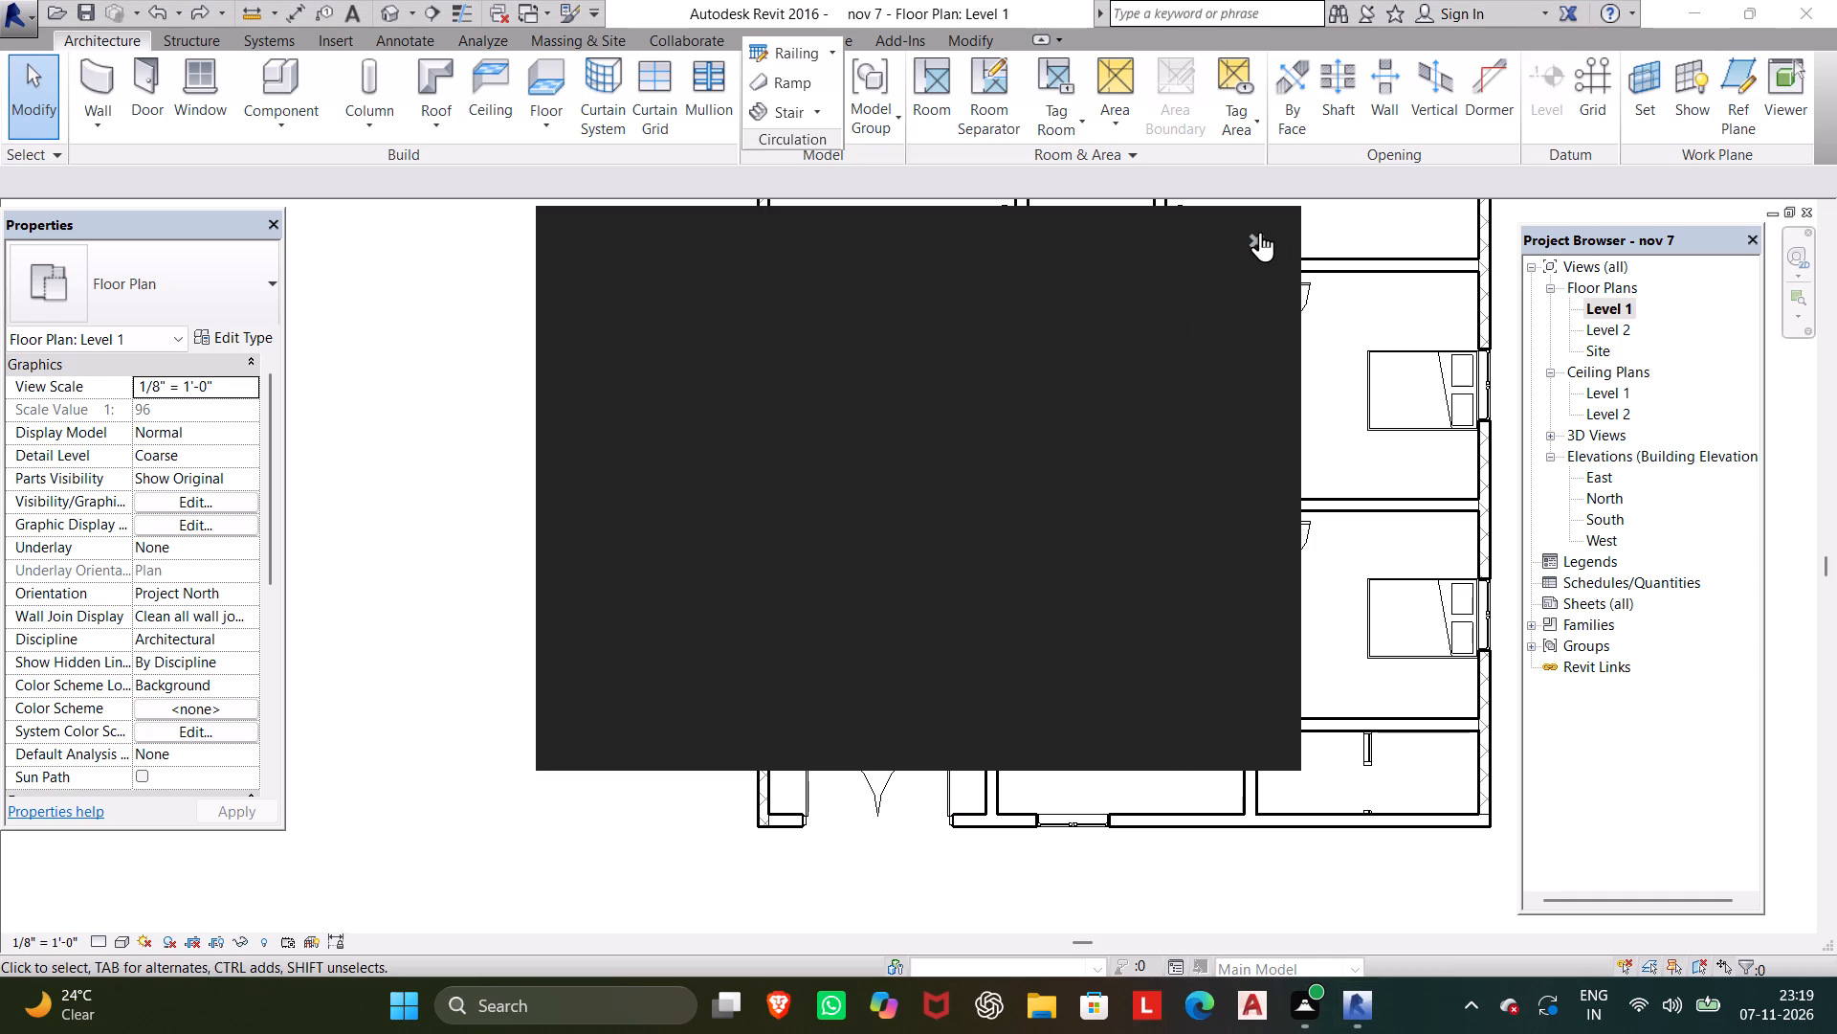
Delete the north-side sofa and the sofa near the kitchen counter from the living area.
{"action": "left_click", "coordinate": [1122, 365]}
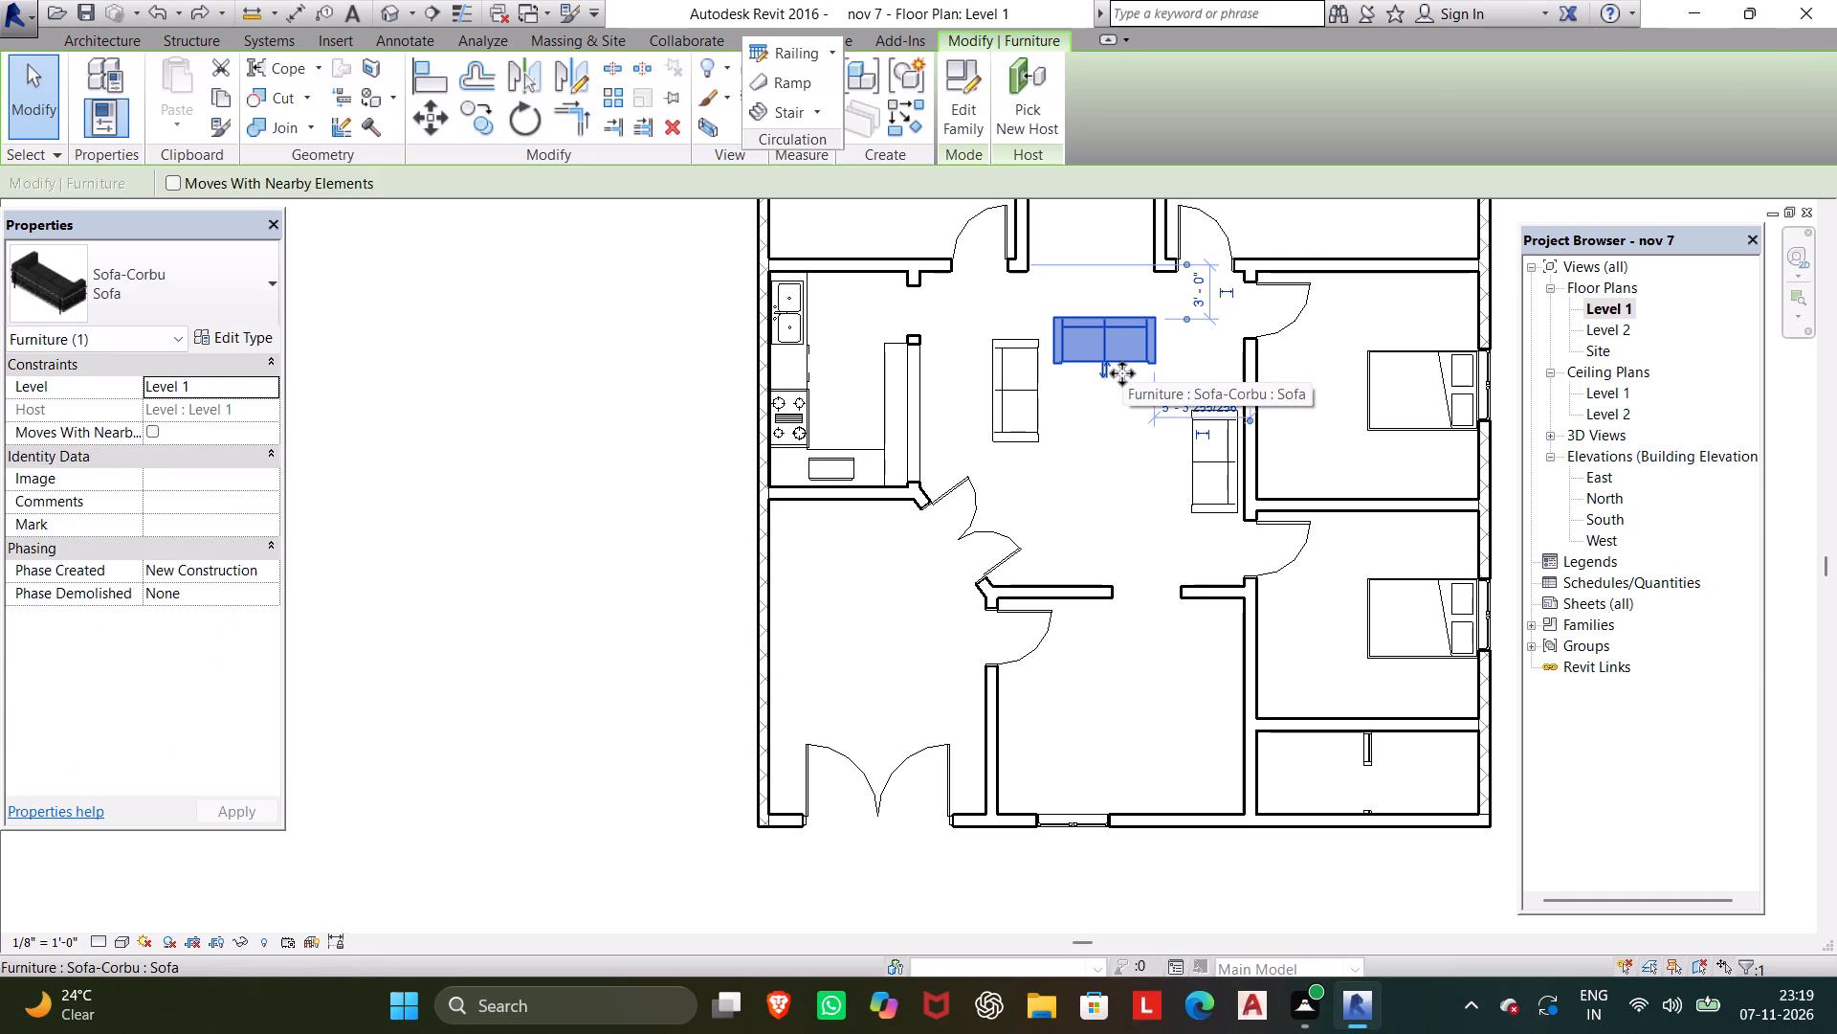
{"action": "key", "text": "Delete"}
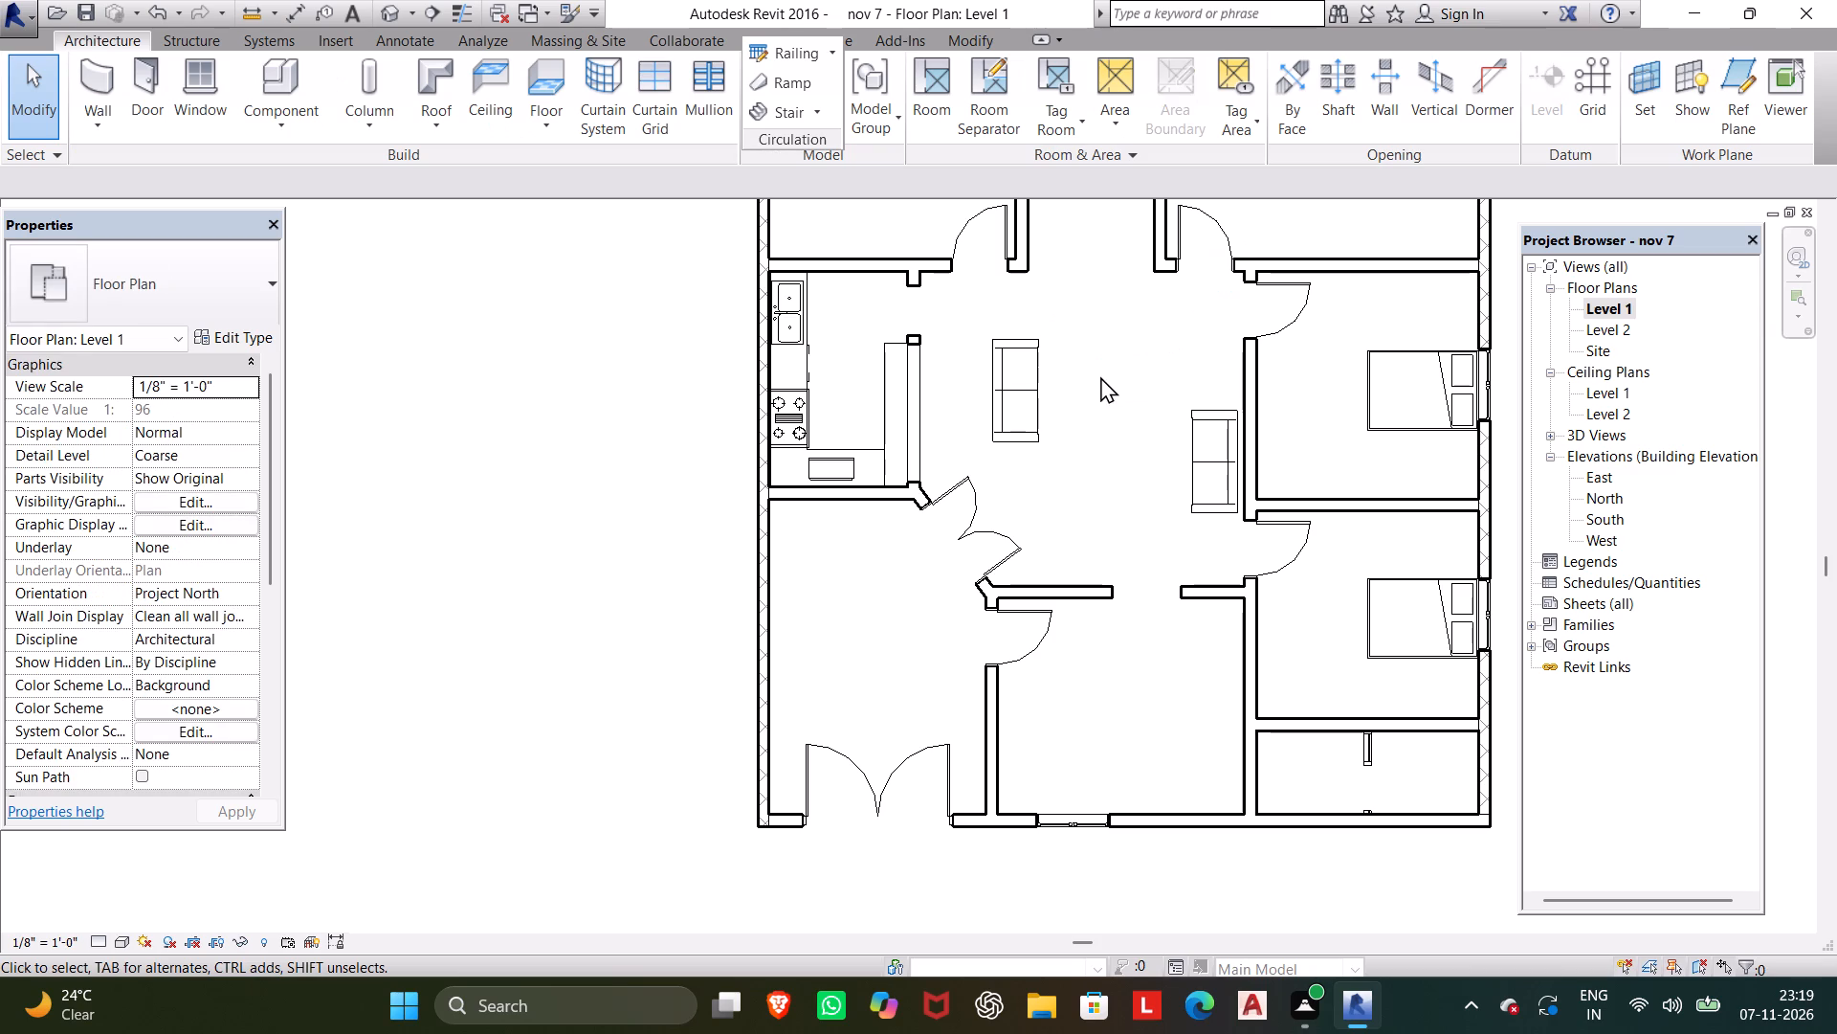
{"action": "left_click", "coordinate": [1029, 398]}
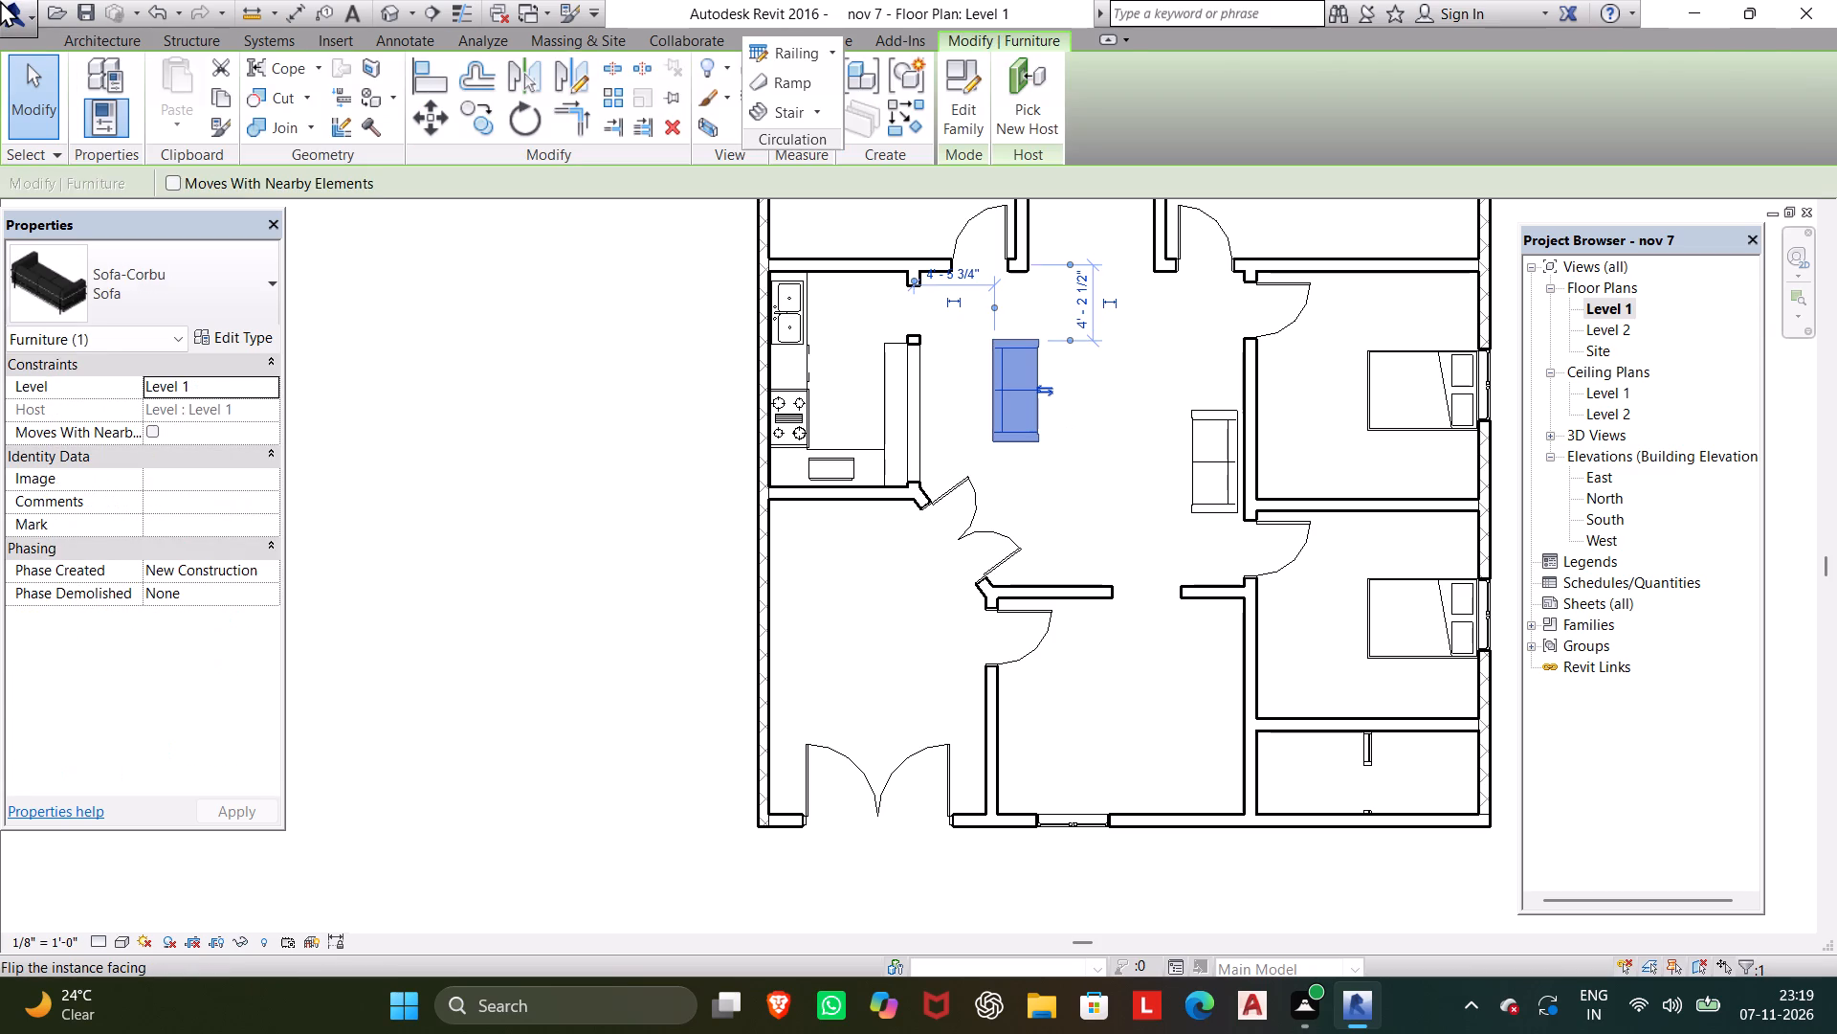
{"action": "key", "text": "Delete"}
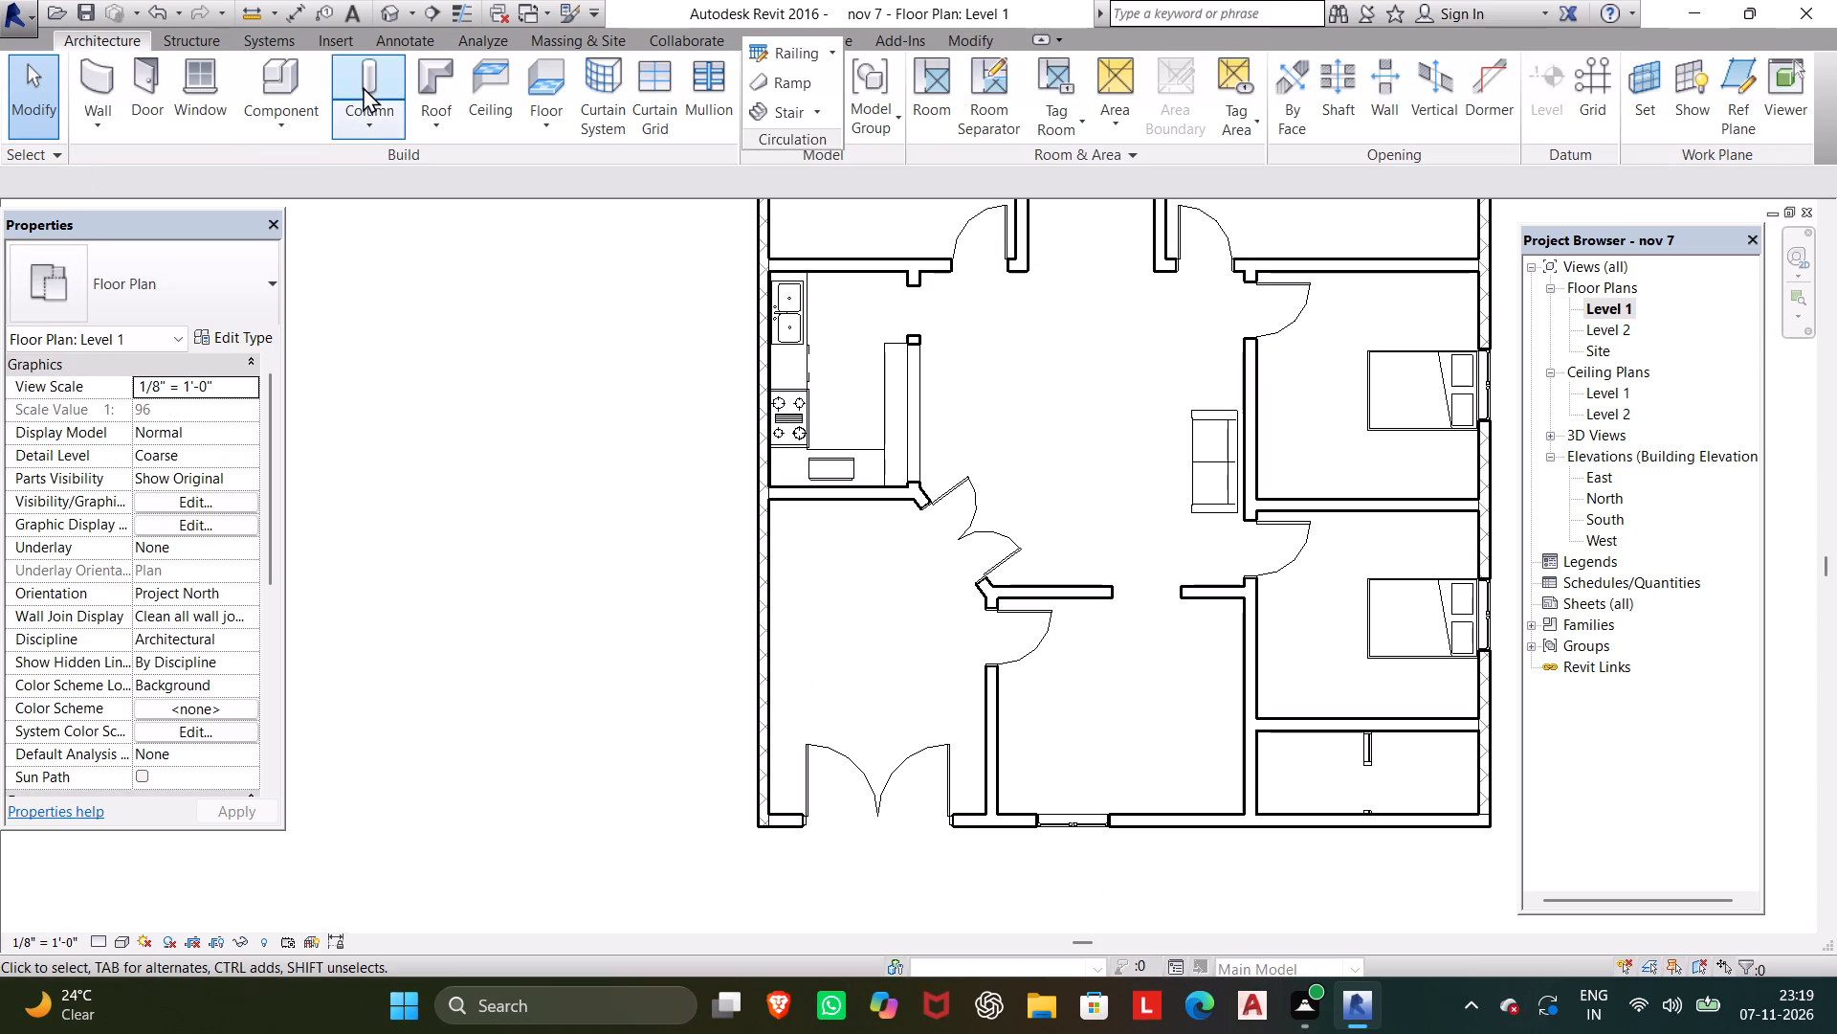
Load the Table-Dining Round family from the Furniture Tables folder for component placement.
{"action": "left_click", "coordinate": [289, 78]}
{"action": "left_click", "coordinate": [955, 102]}
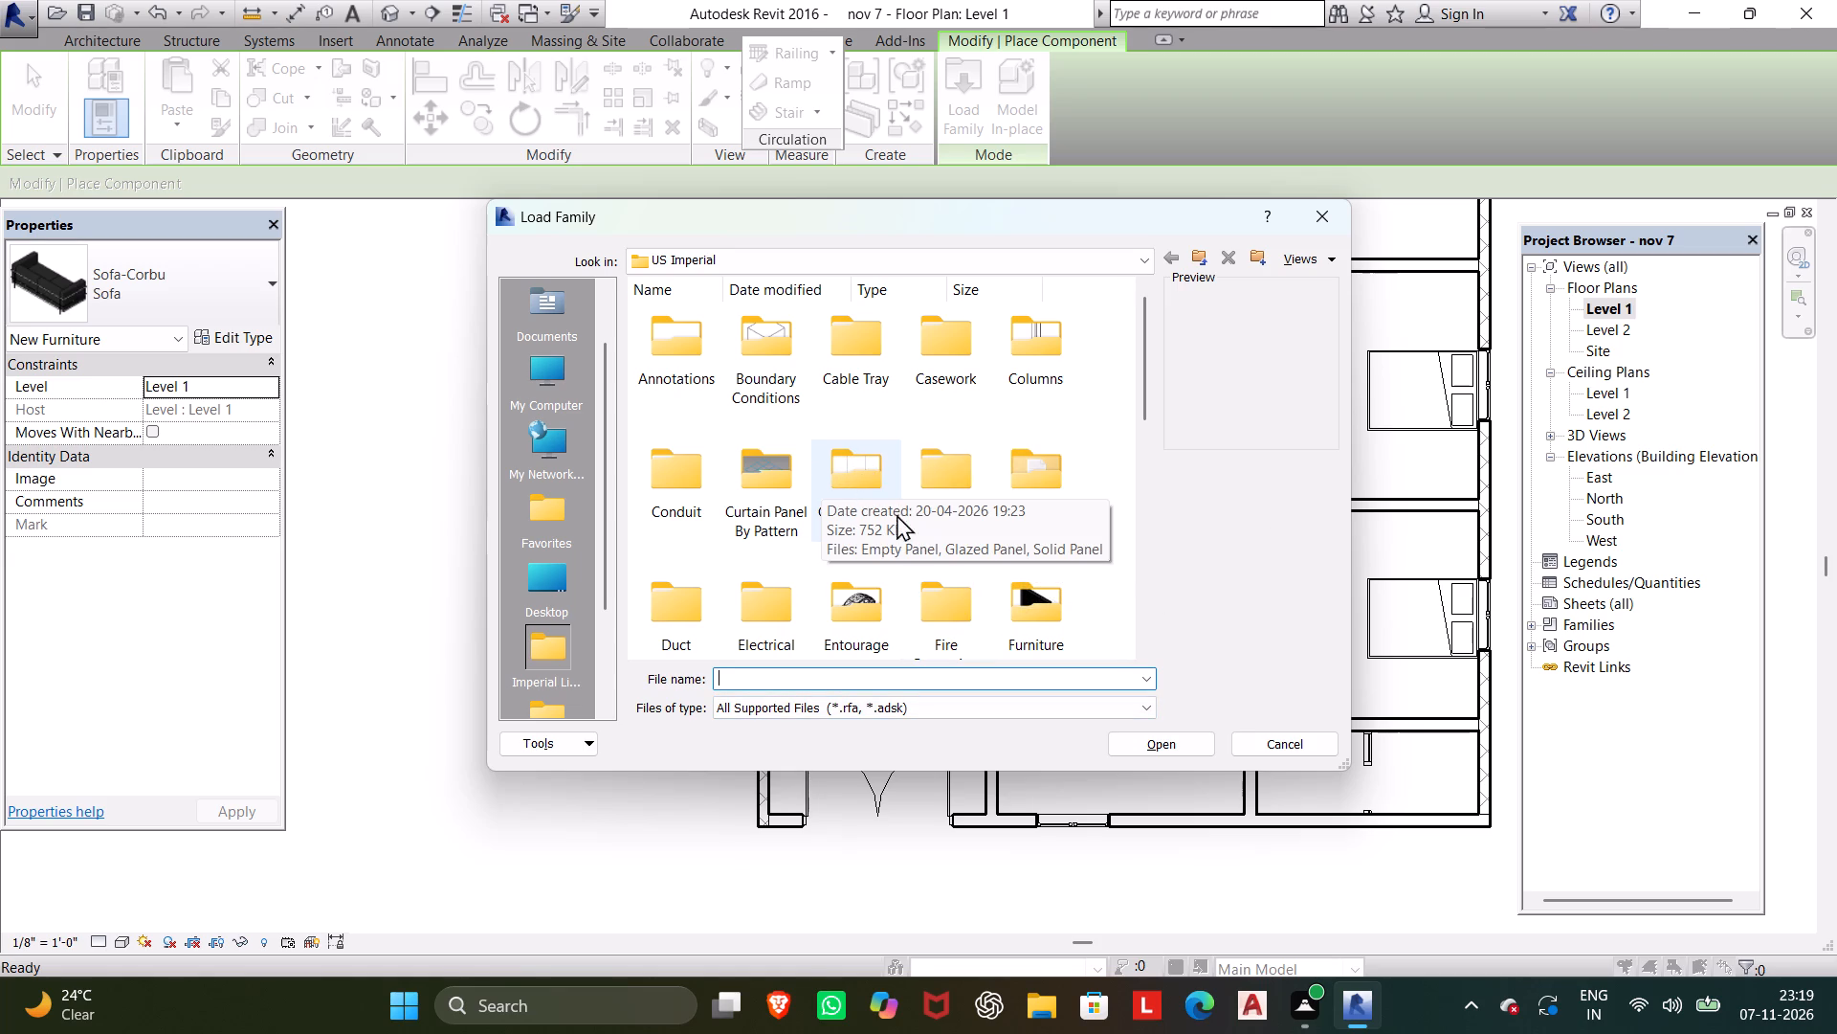
{"action": "left_click", "coordinate": [1004, 605]}
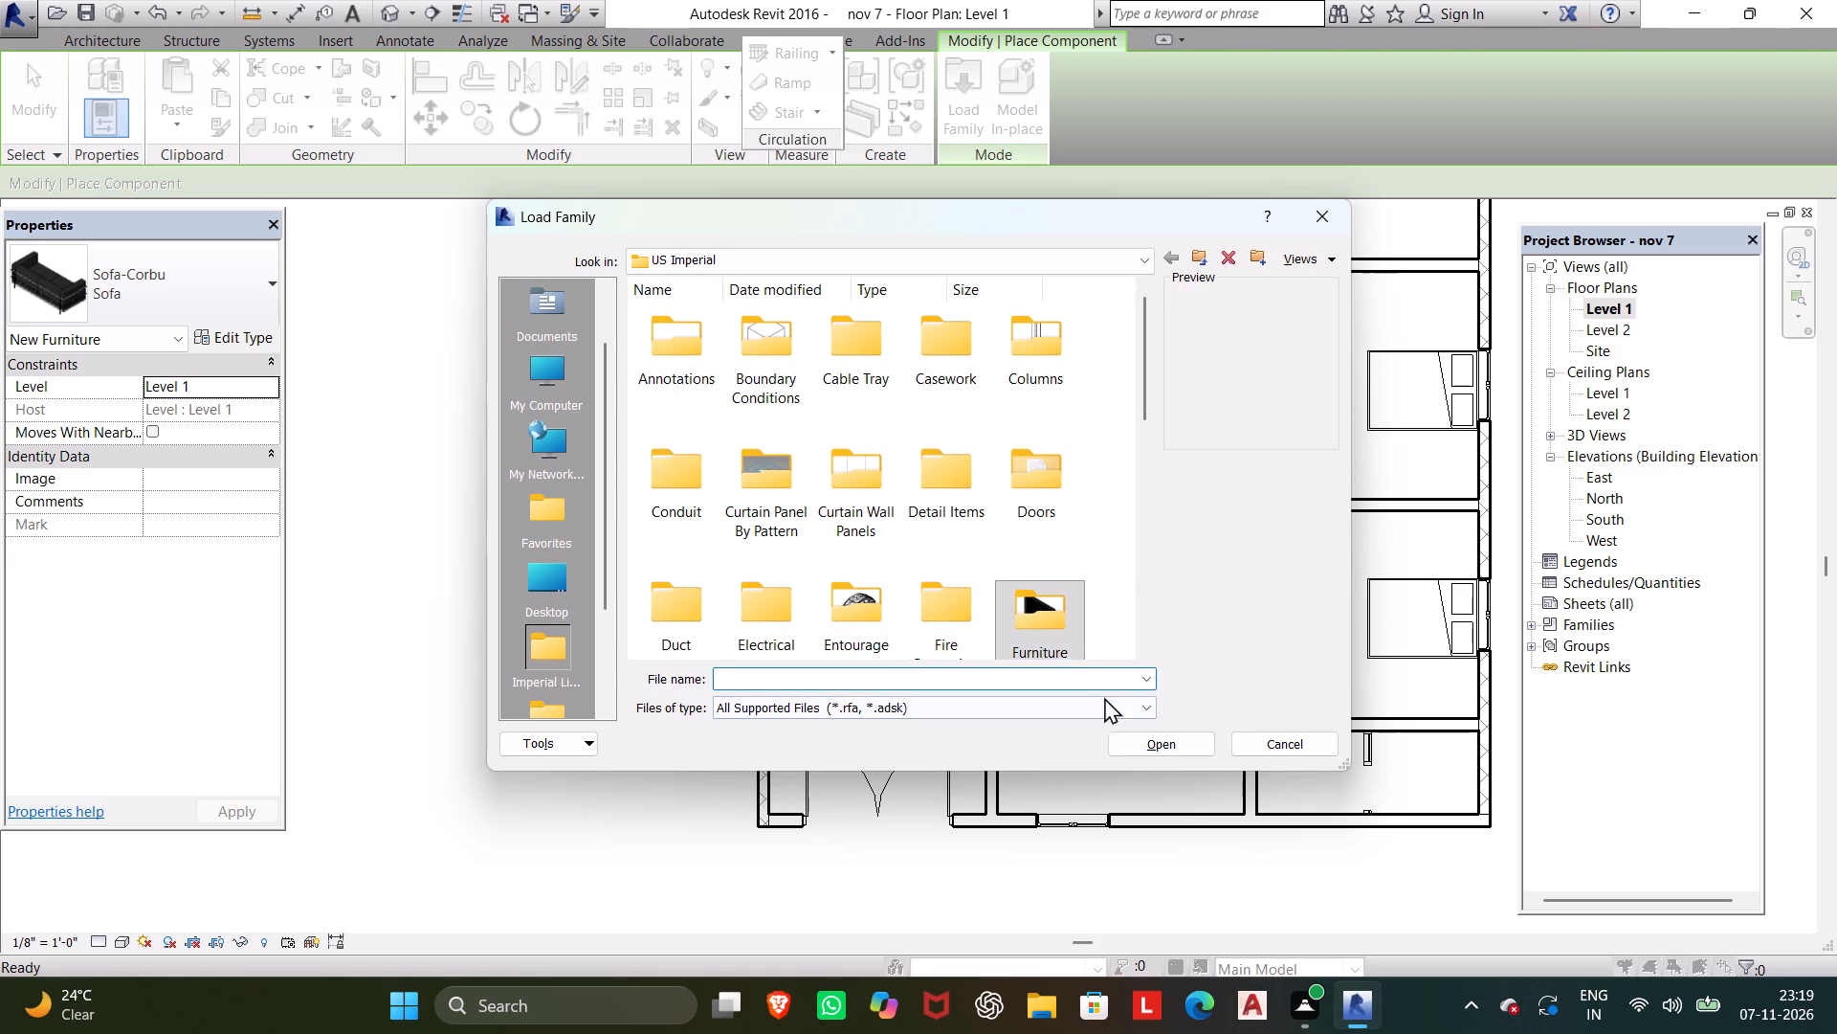
{"action": "left_click", "coordinate": [1084, 640]}
{"action": "left_click", "coordinate": [1189, 742]}
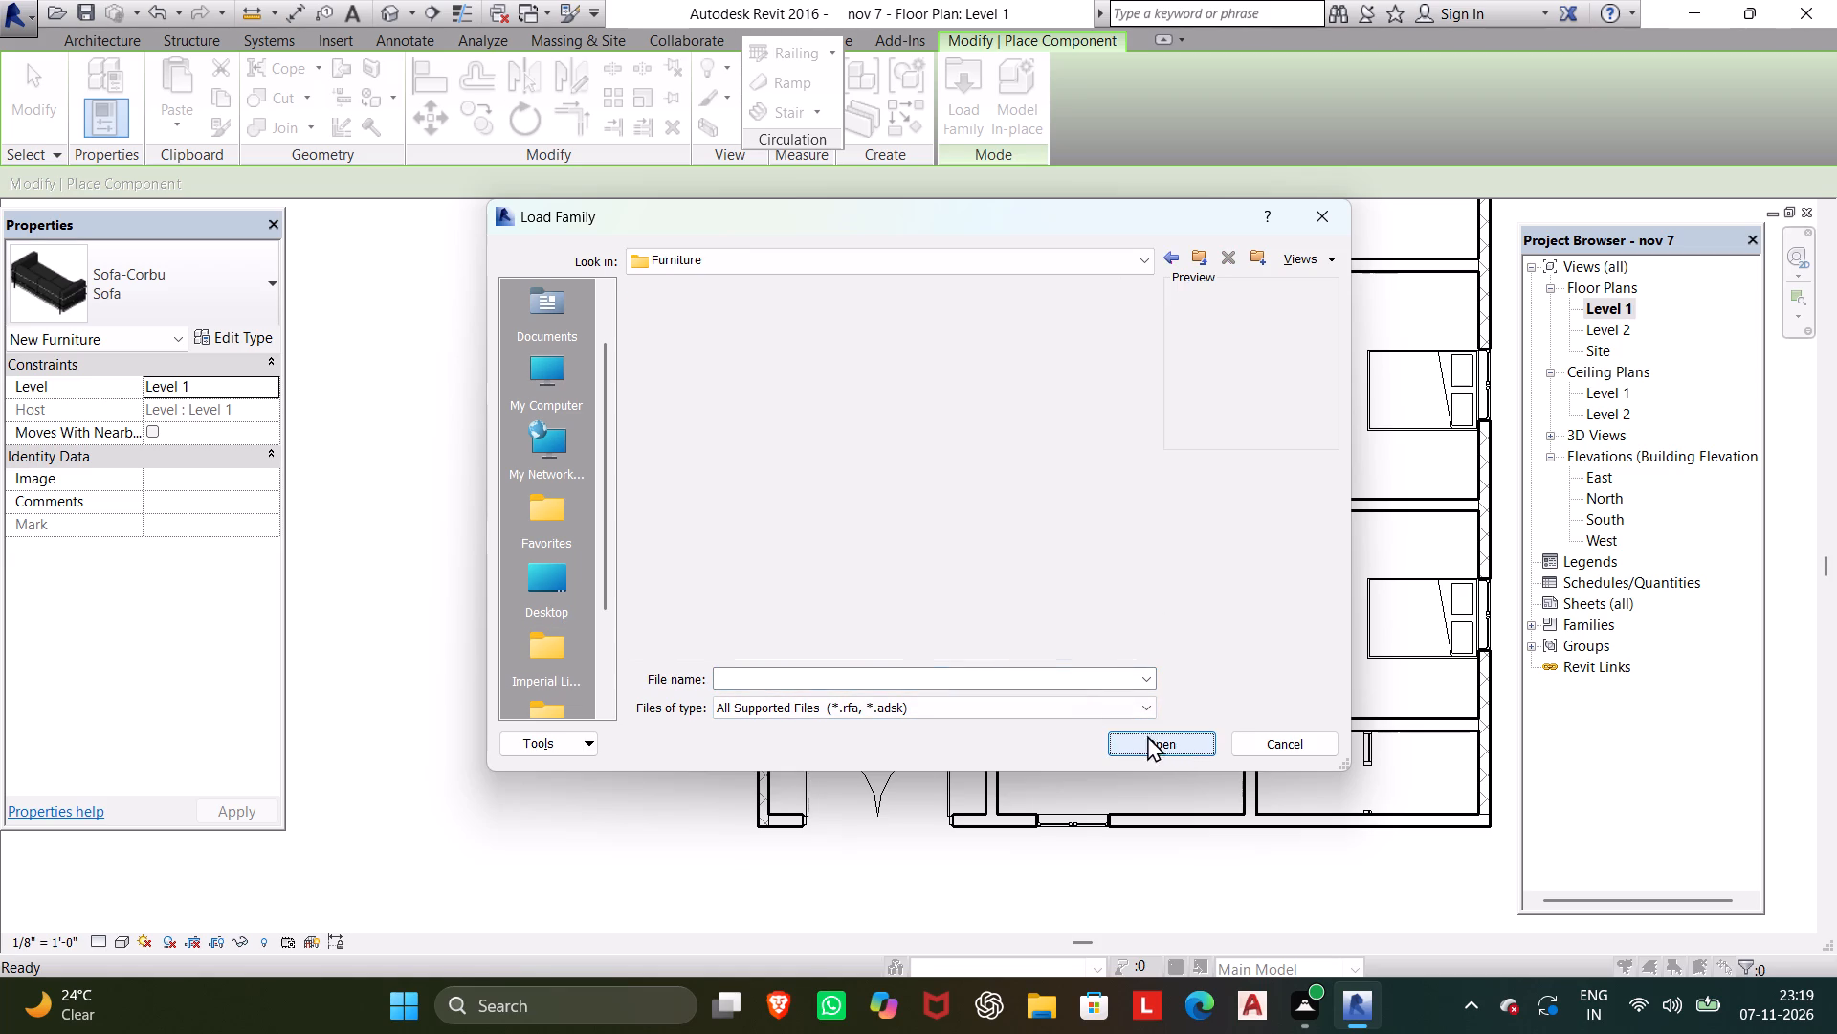
{"action": "left_click", "coordinate": [936, 355]}
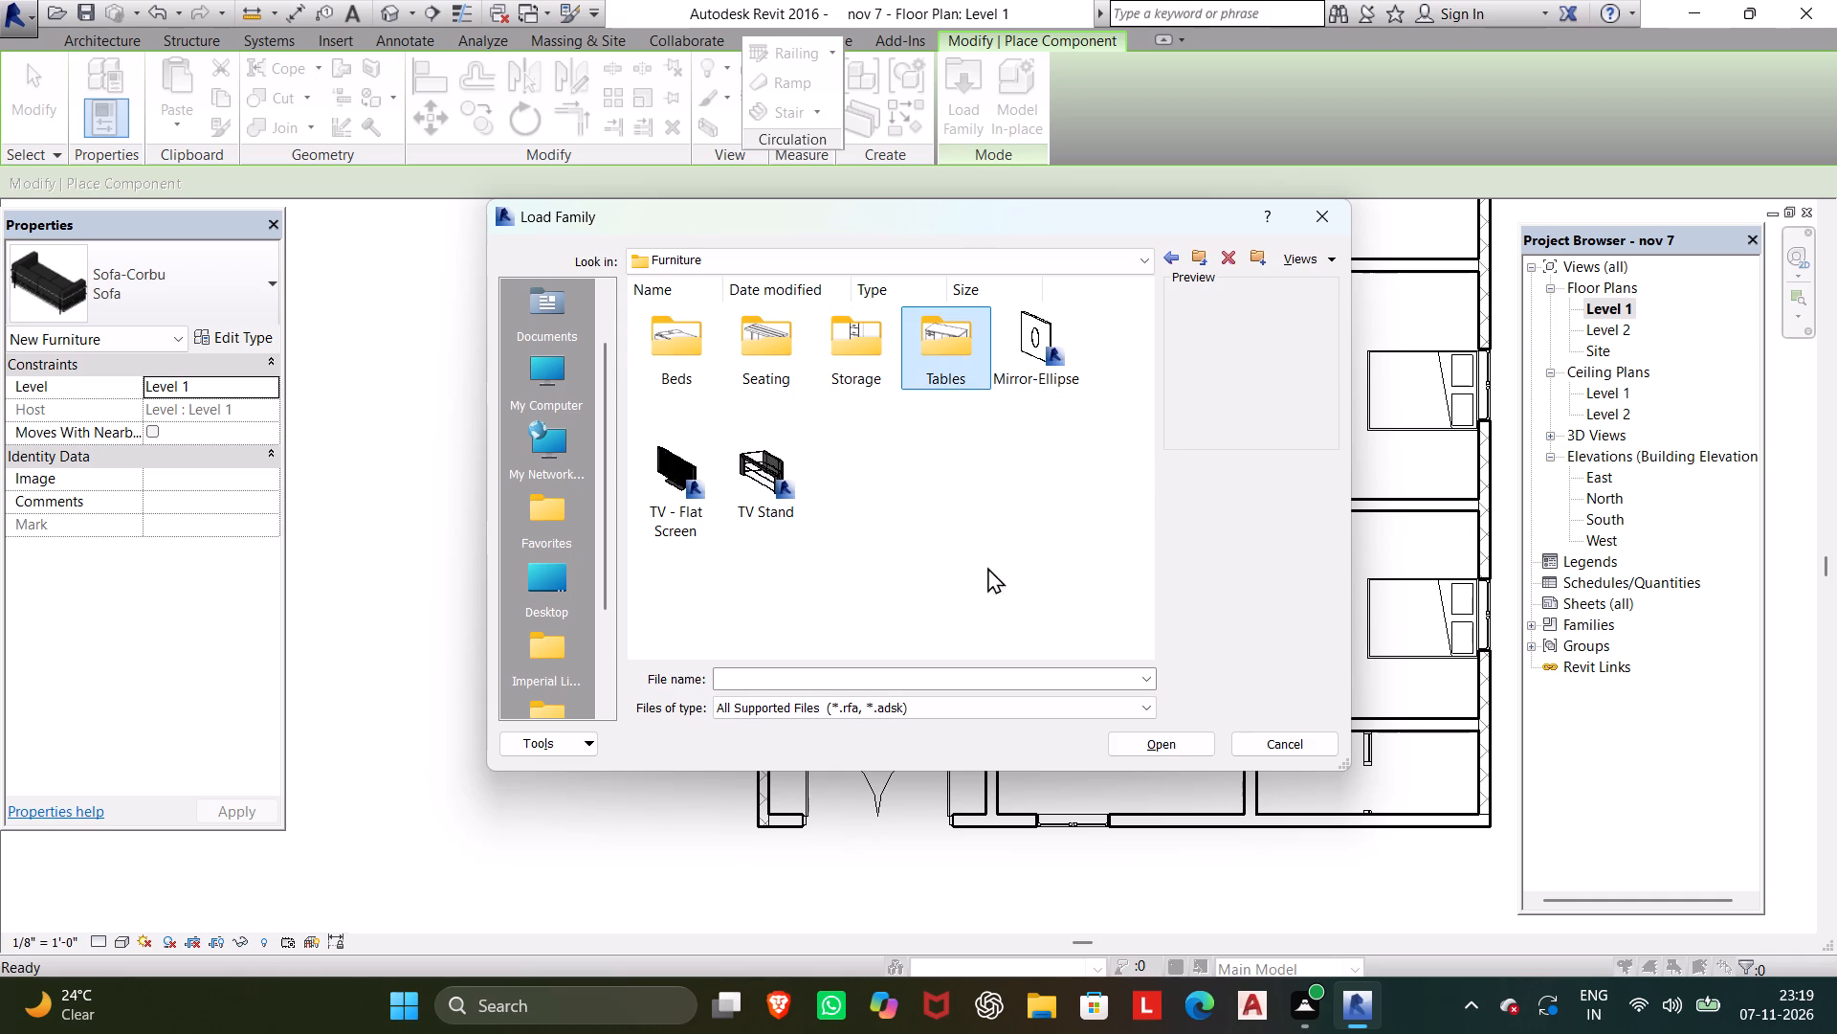
{"action": "left_click", "coordinate": [1149, 750]}
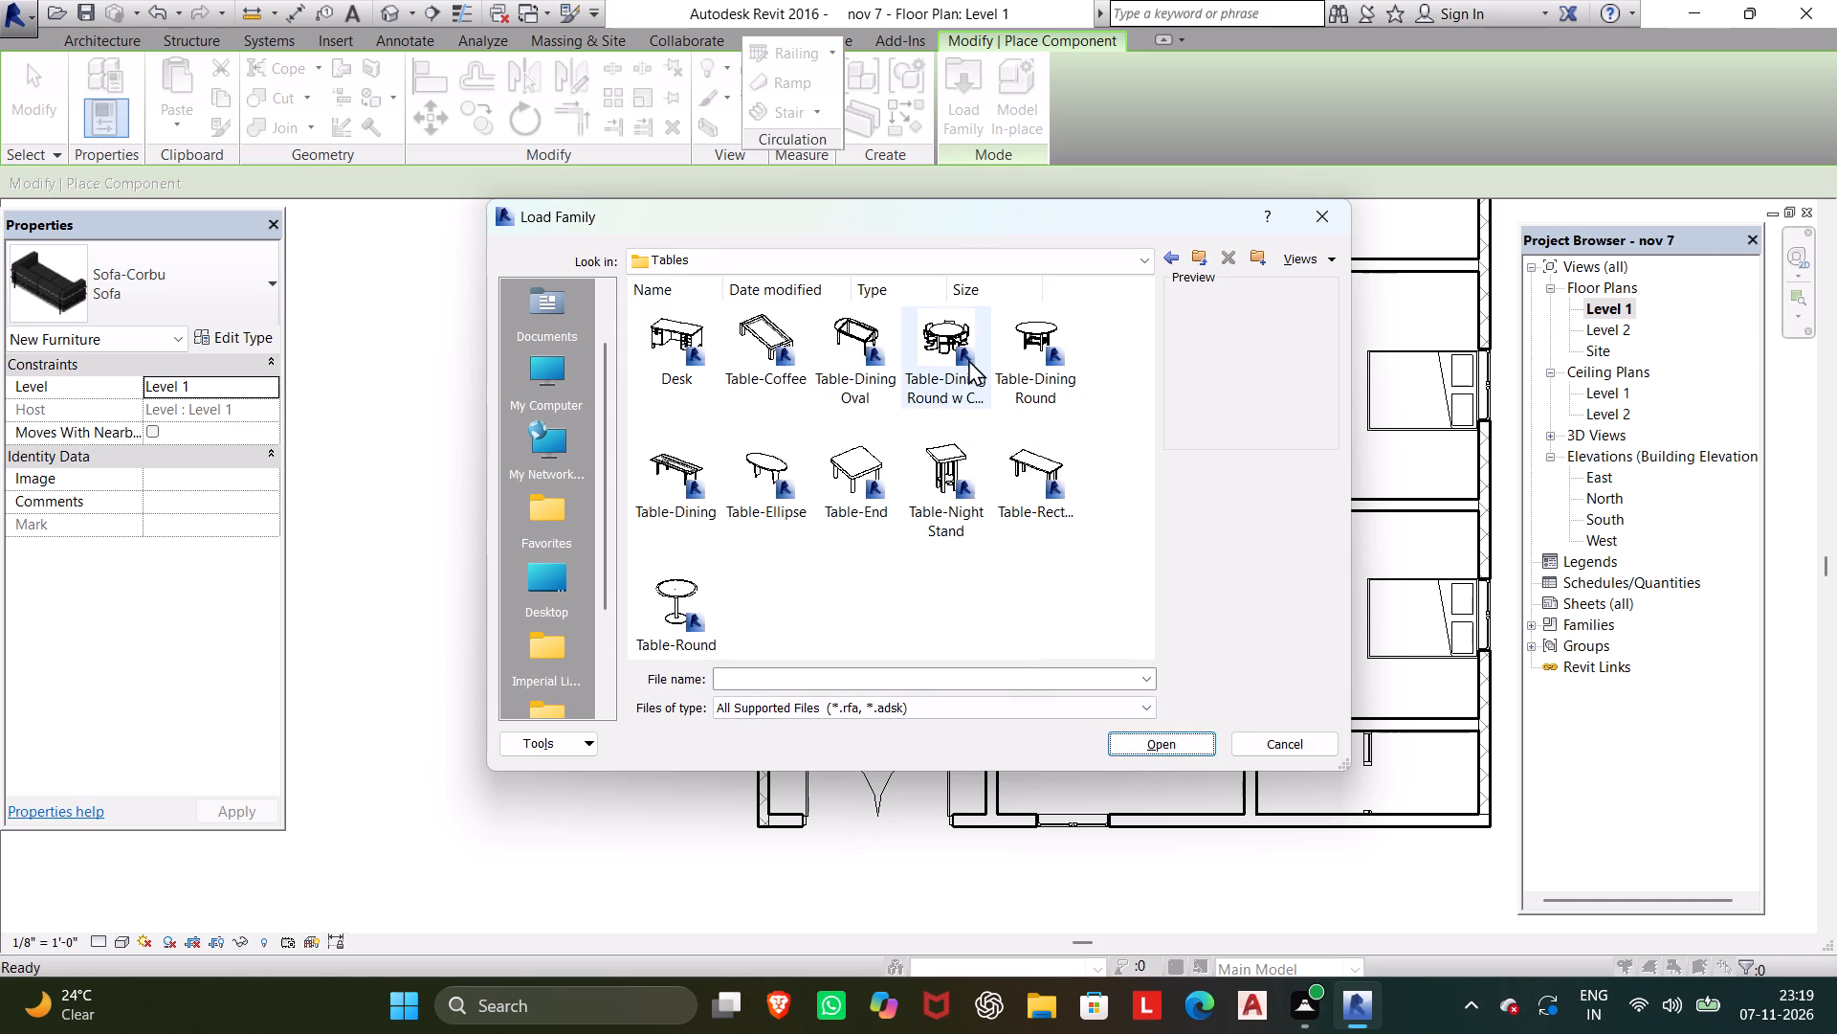
{"action": "left_click", "coordinate": [969, 357]}
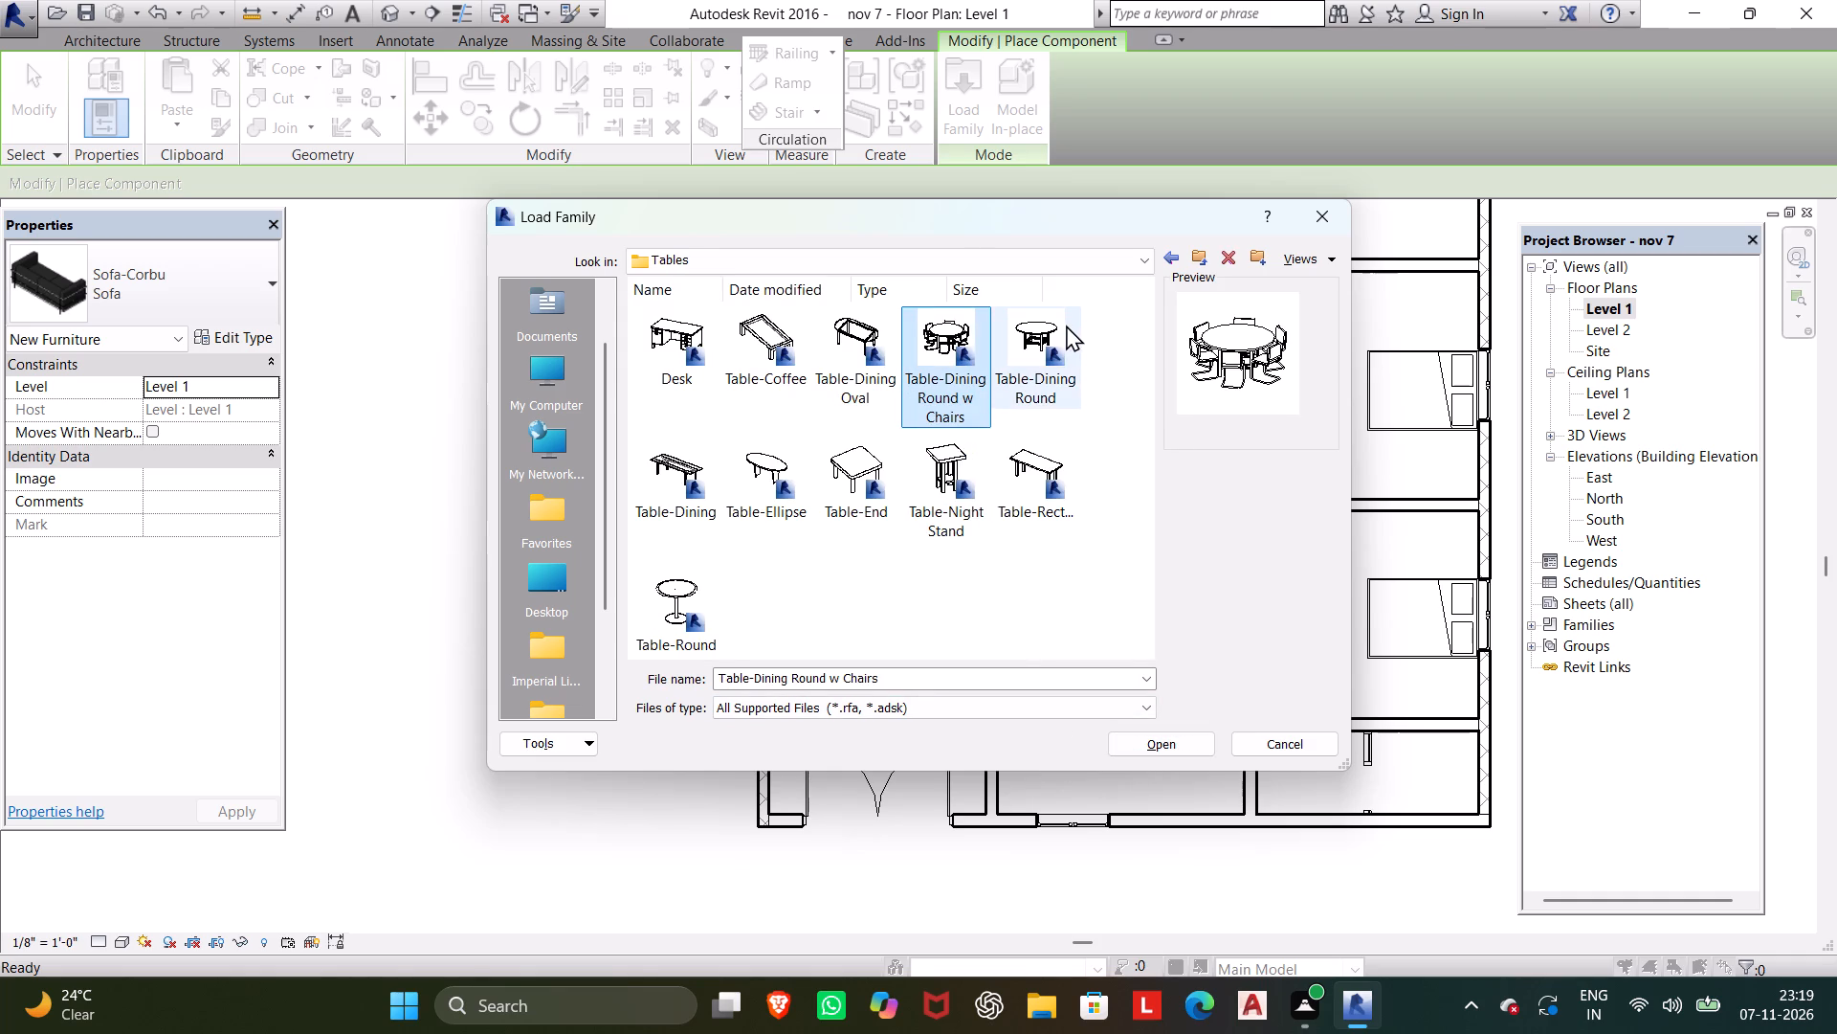
{"action": "left_click", "coordinate": [1063, 325]}
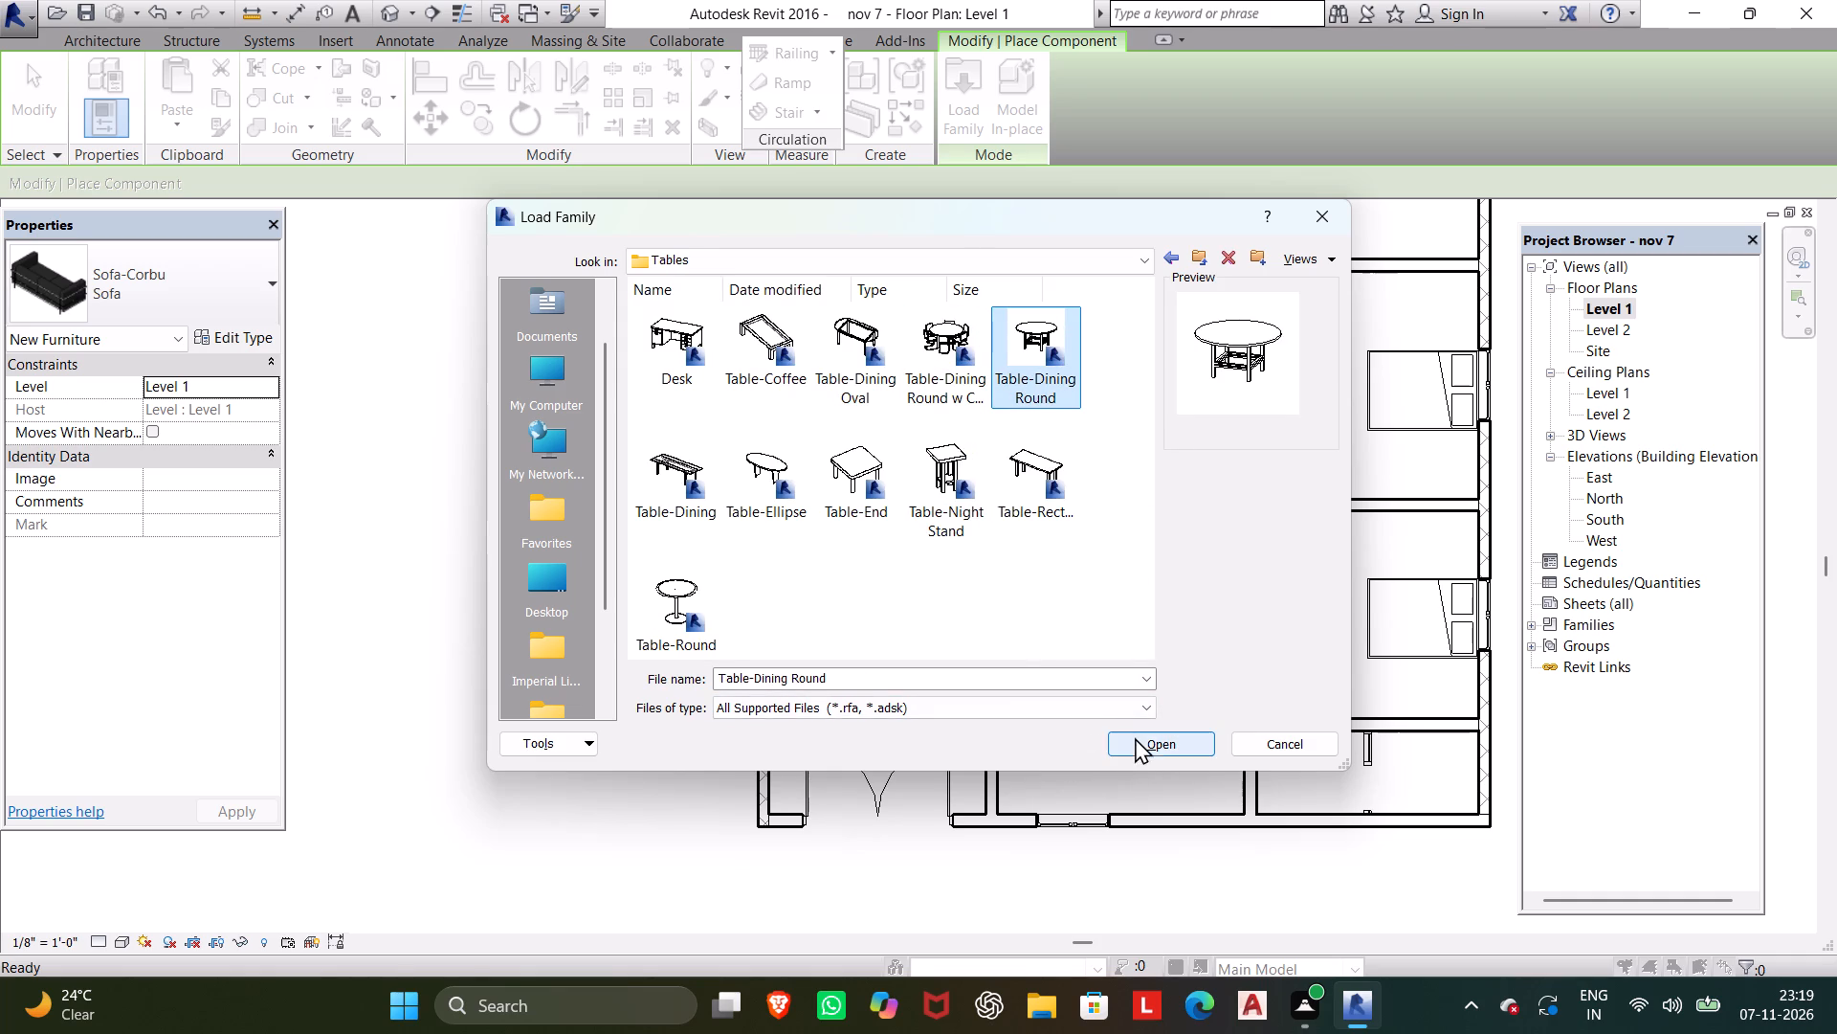
{"action": "left_click", "coordinate": [1135, 740]}
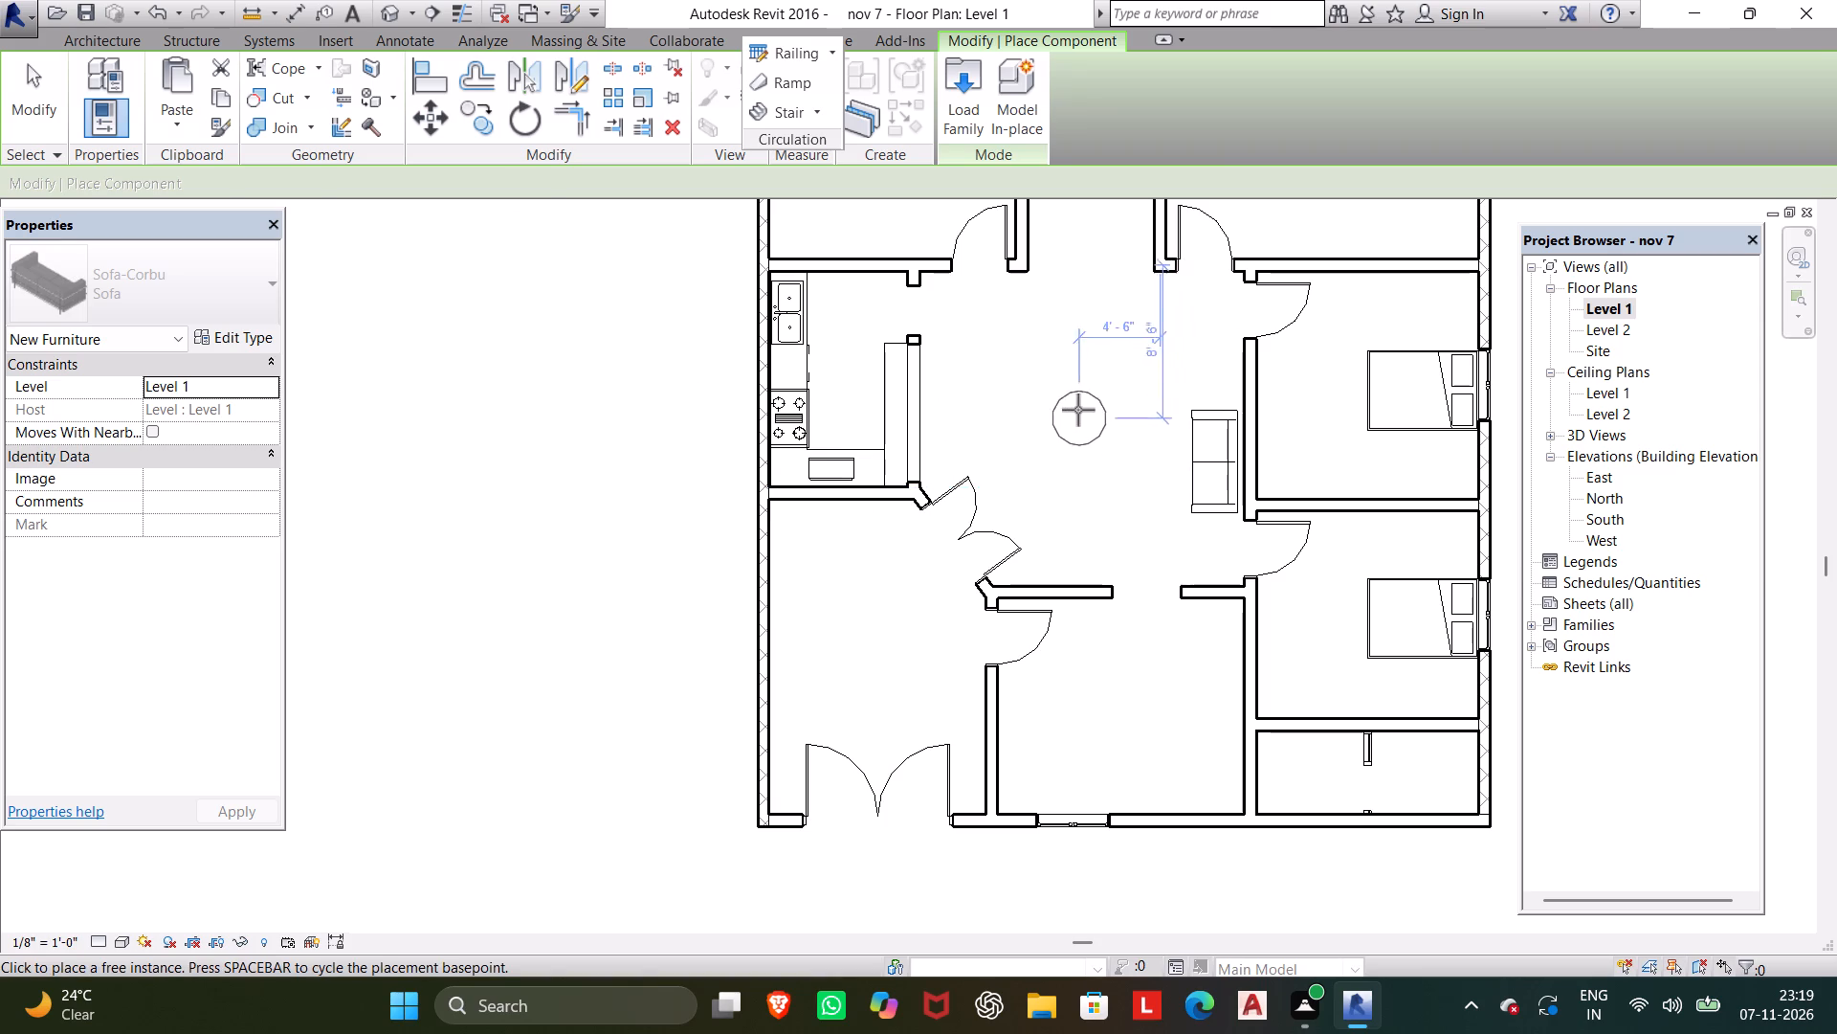
Set the Diameter type parameter of the Table-Dining Round 36" Diameter type to 5'.
{"action": "scroll", "coordinate": [1082, 392], "scroll_direction": "up", "scroll_amount": 6}
{"action": "middle_click_drag", "start_coordinate": [1056, 416], "coordinate": [1076, 490]}
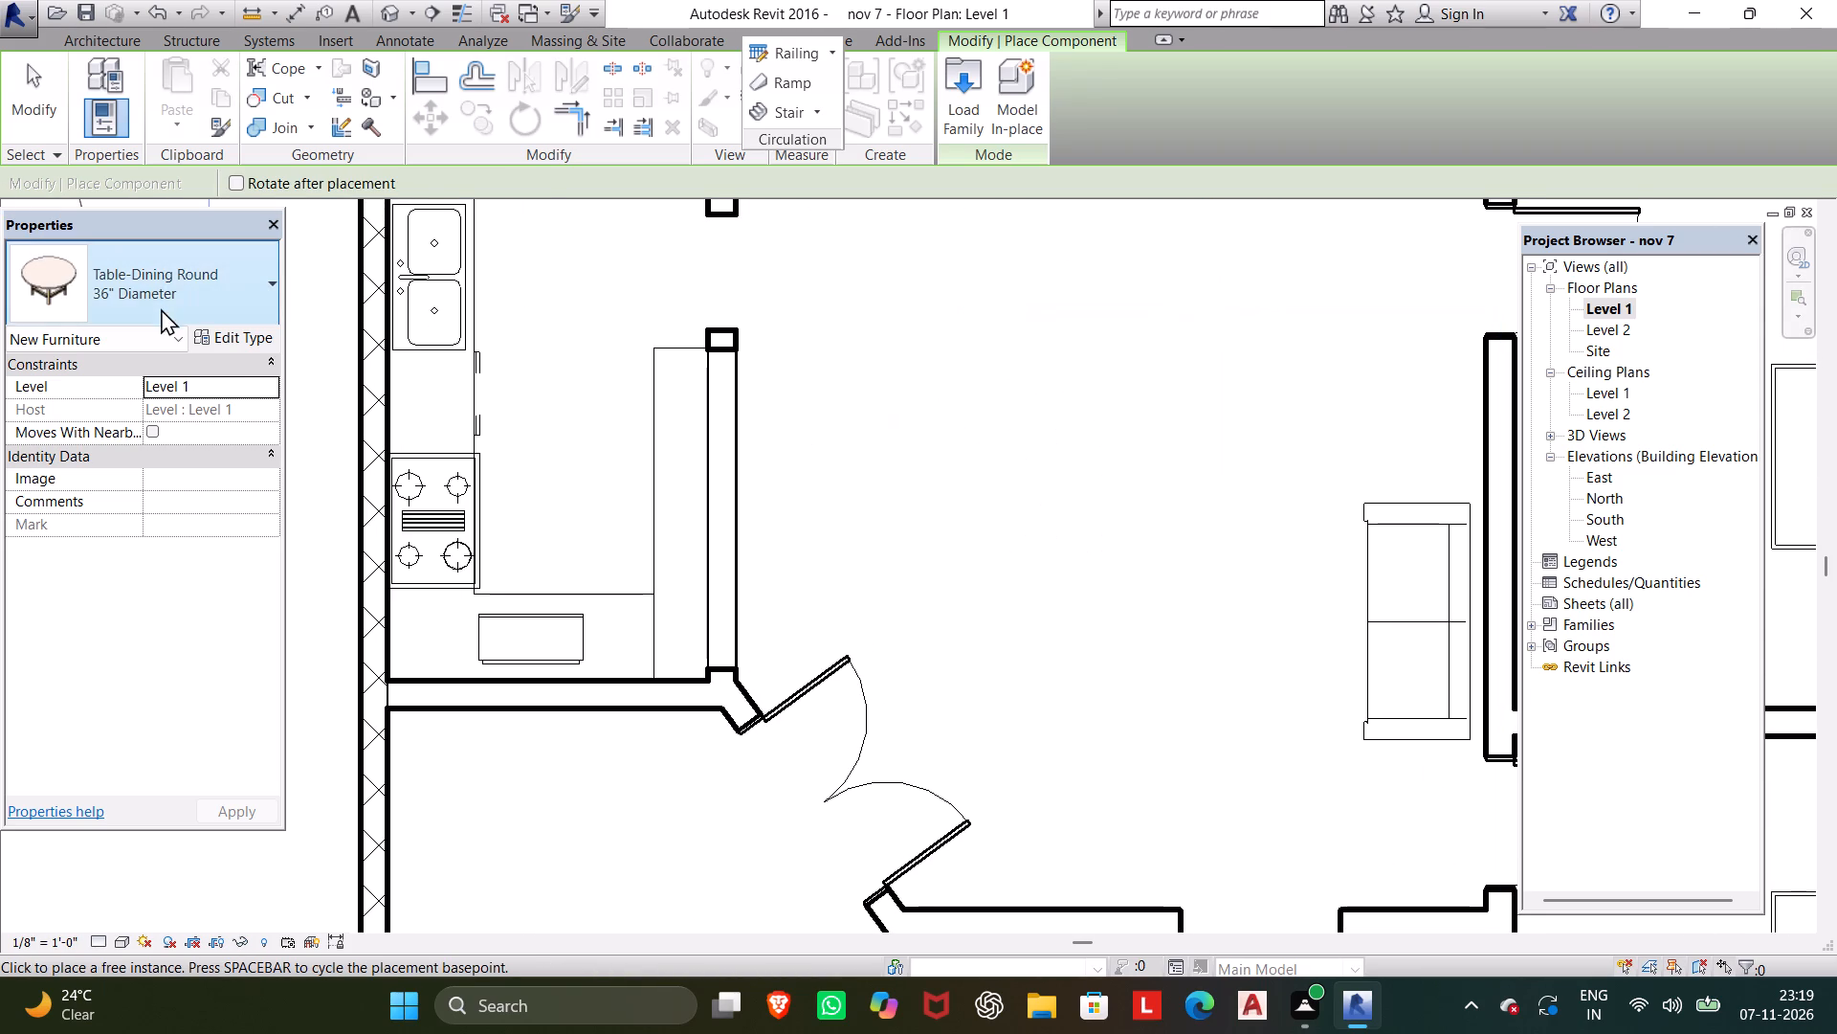
{"action": "left_click", "coordinate": [260, 343]}
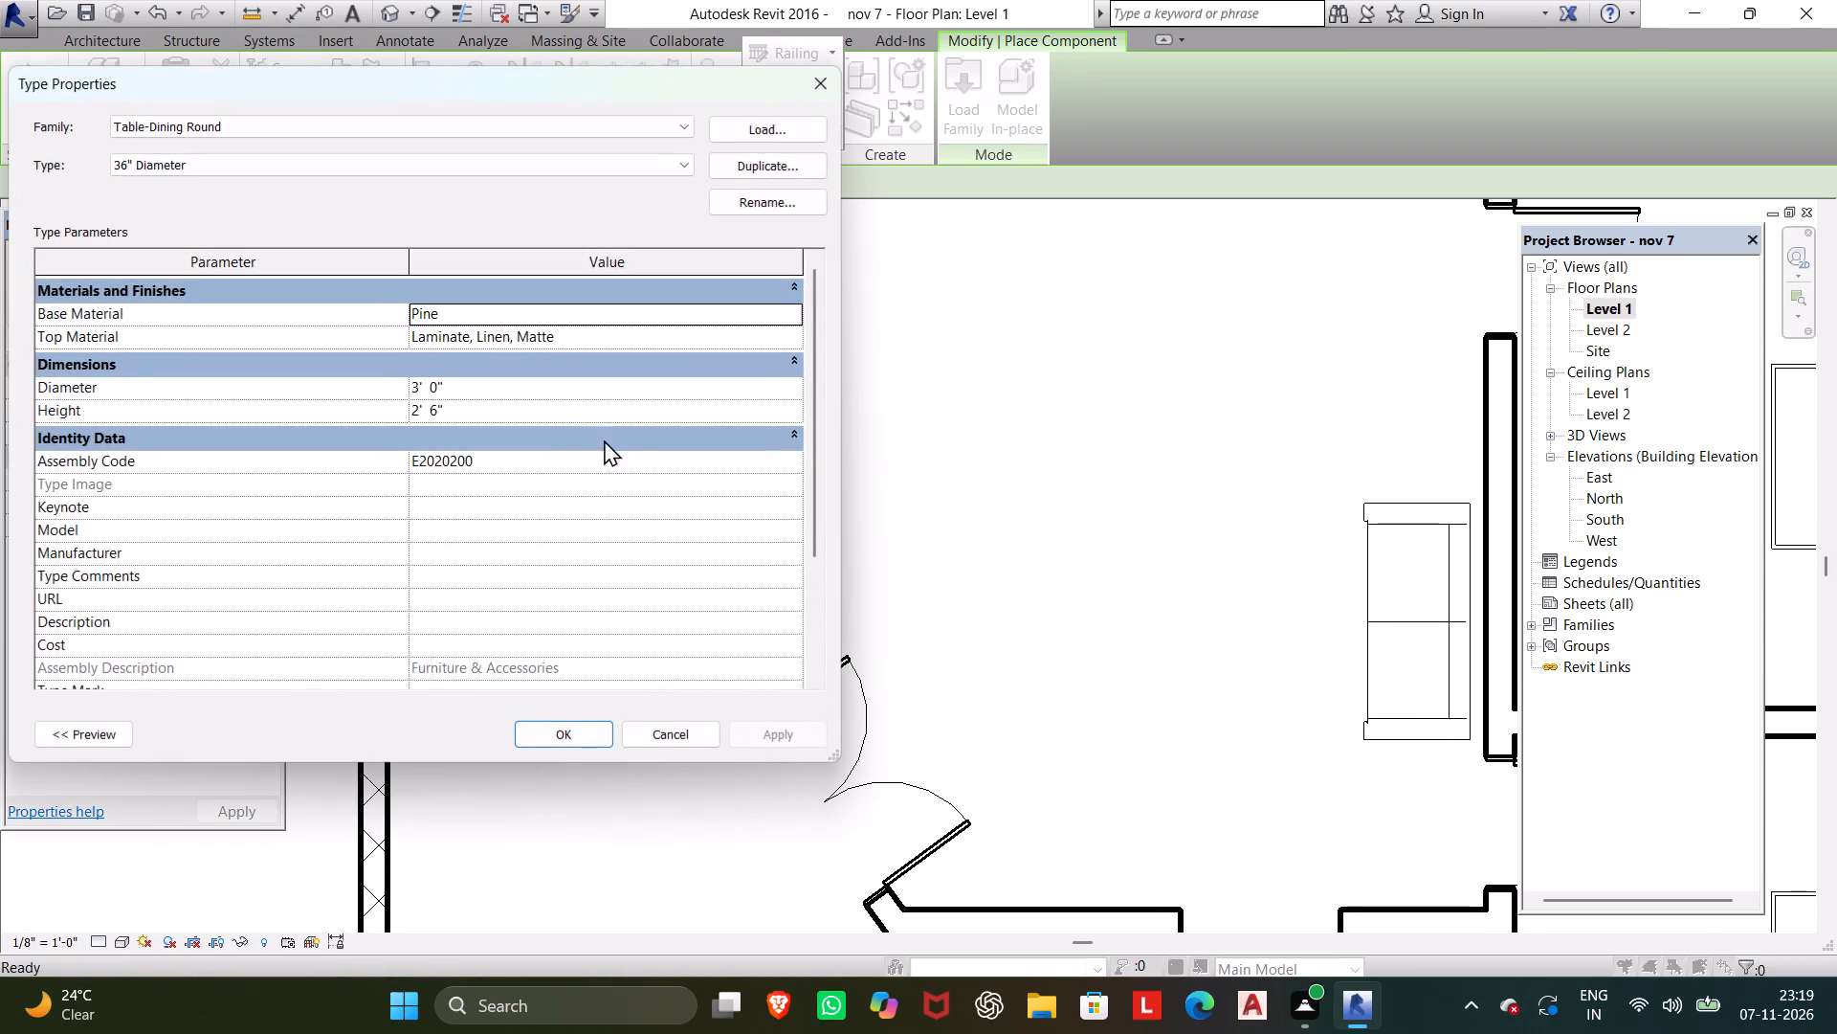
{"action": "left_click", "coordinate": [504, 384]}
{"action": "left_click_drag", "start_coordinate": [504, 384], "coordinate": [350, 371]}
{"action": "type", "text": "5'"}
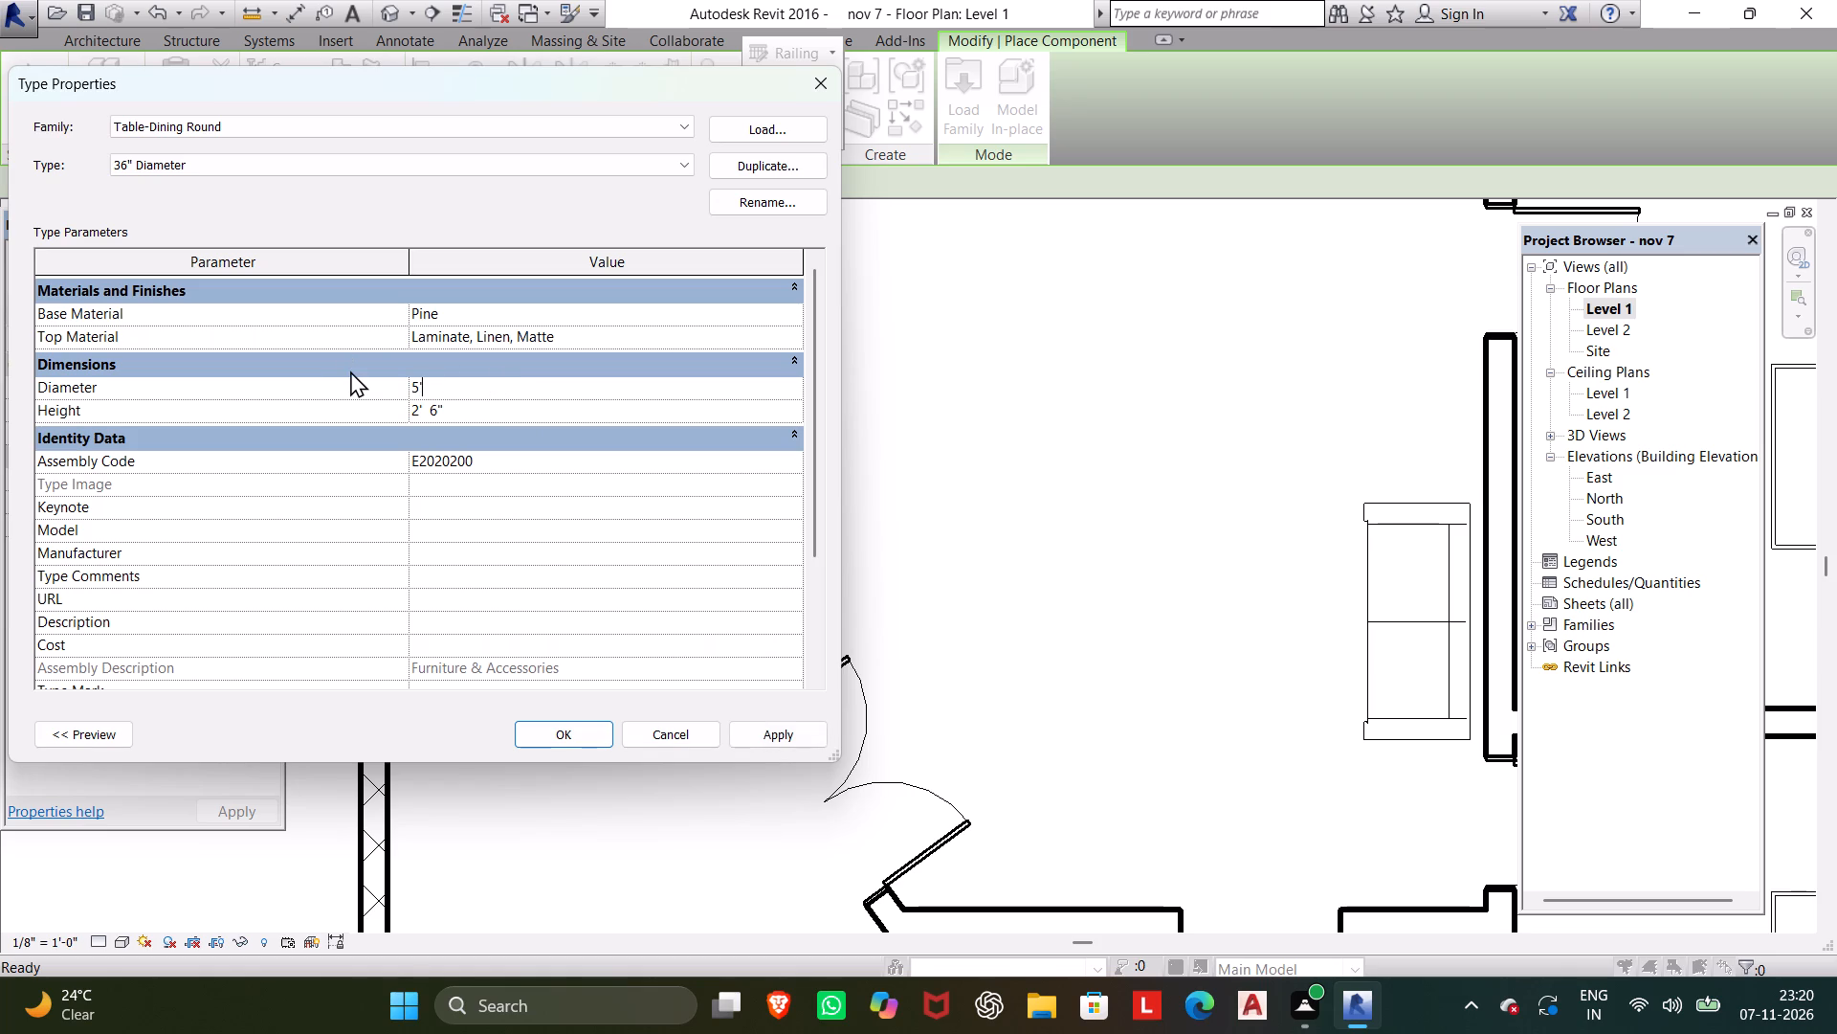
{"action": "key", "text": "Return"}
{"action": "left_click", "coordinate": [586, 729]}
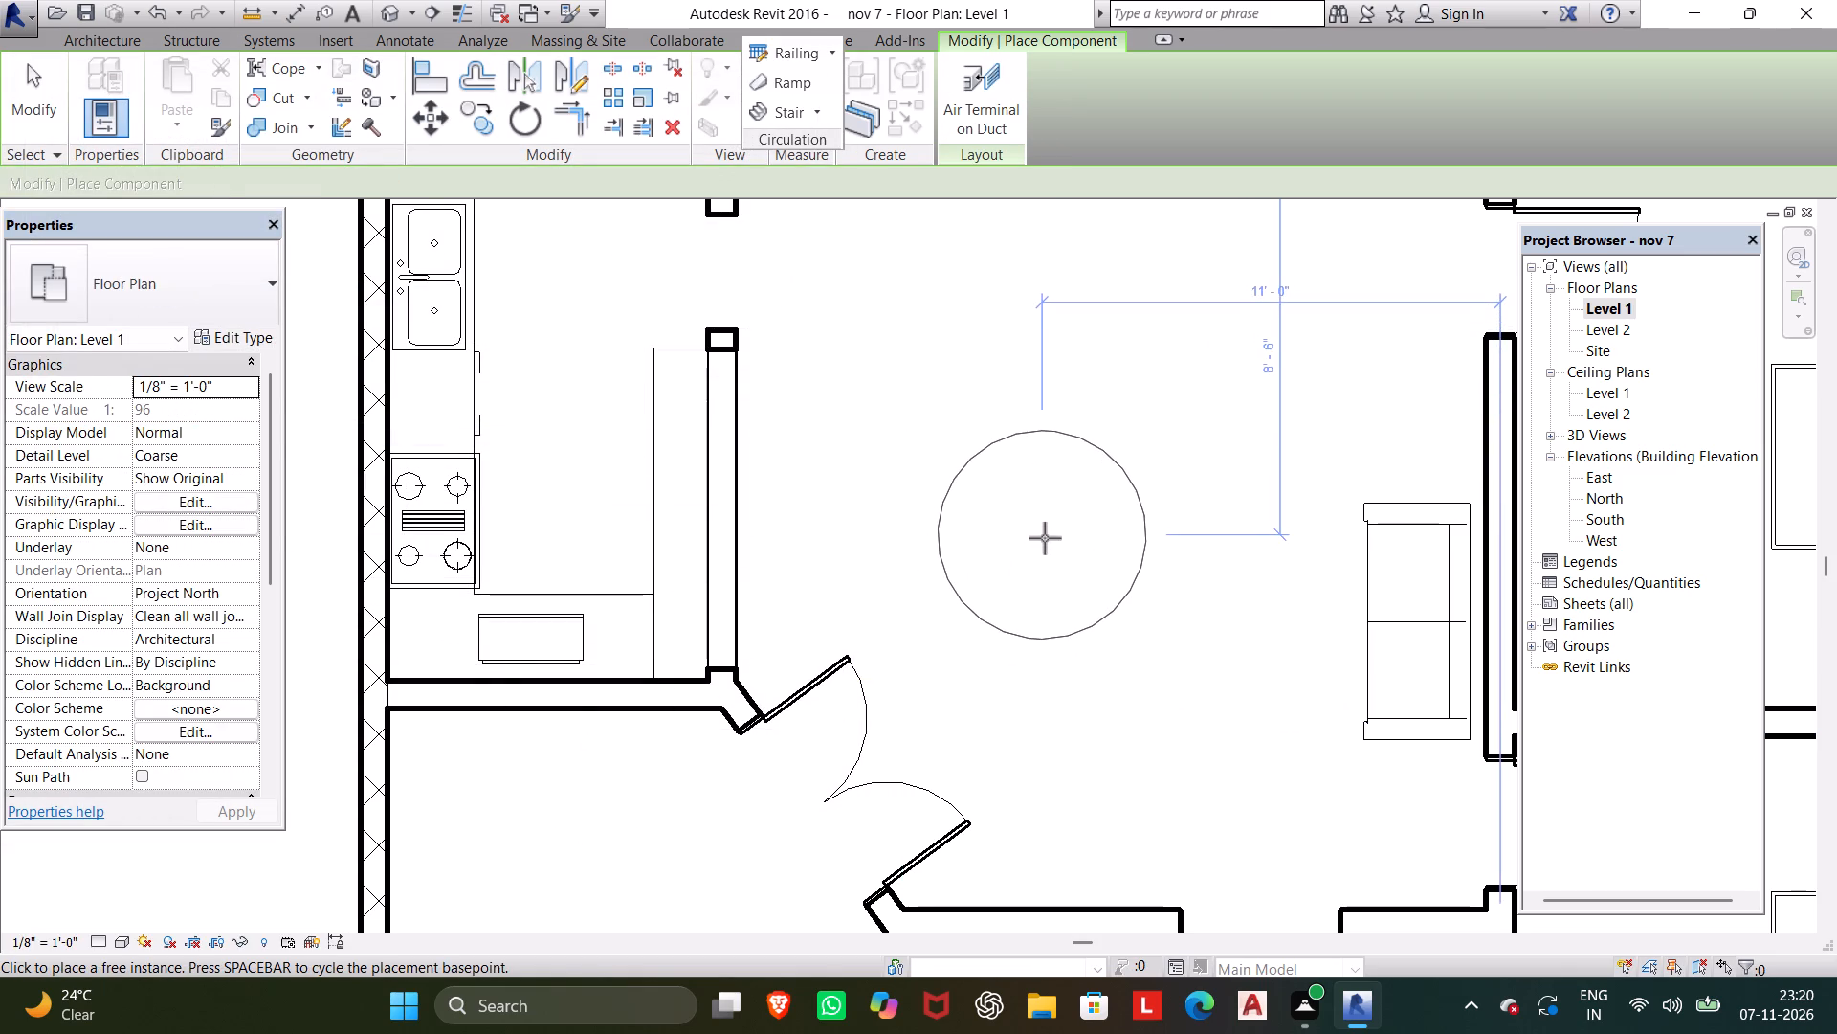
Place one round dining table in the central living area, centred about 10'-6" from the east partition and 7'-0" from the north wall, and end placement.
{"action": "scroll", "coordinate": [1059, 548], "scroll_direction": "down", "scroll_amount": 3}
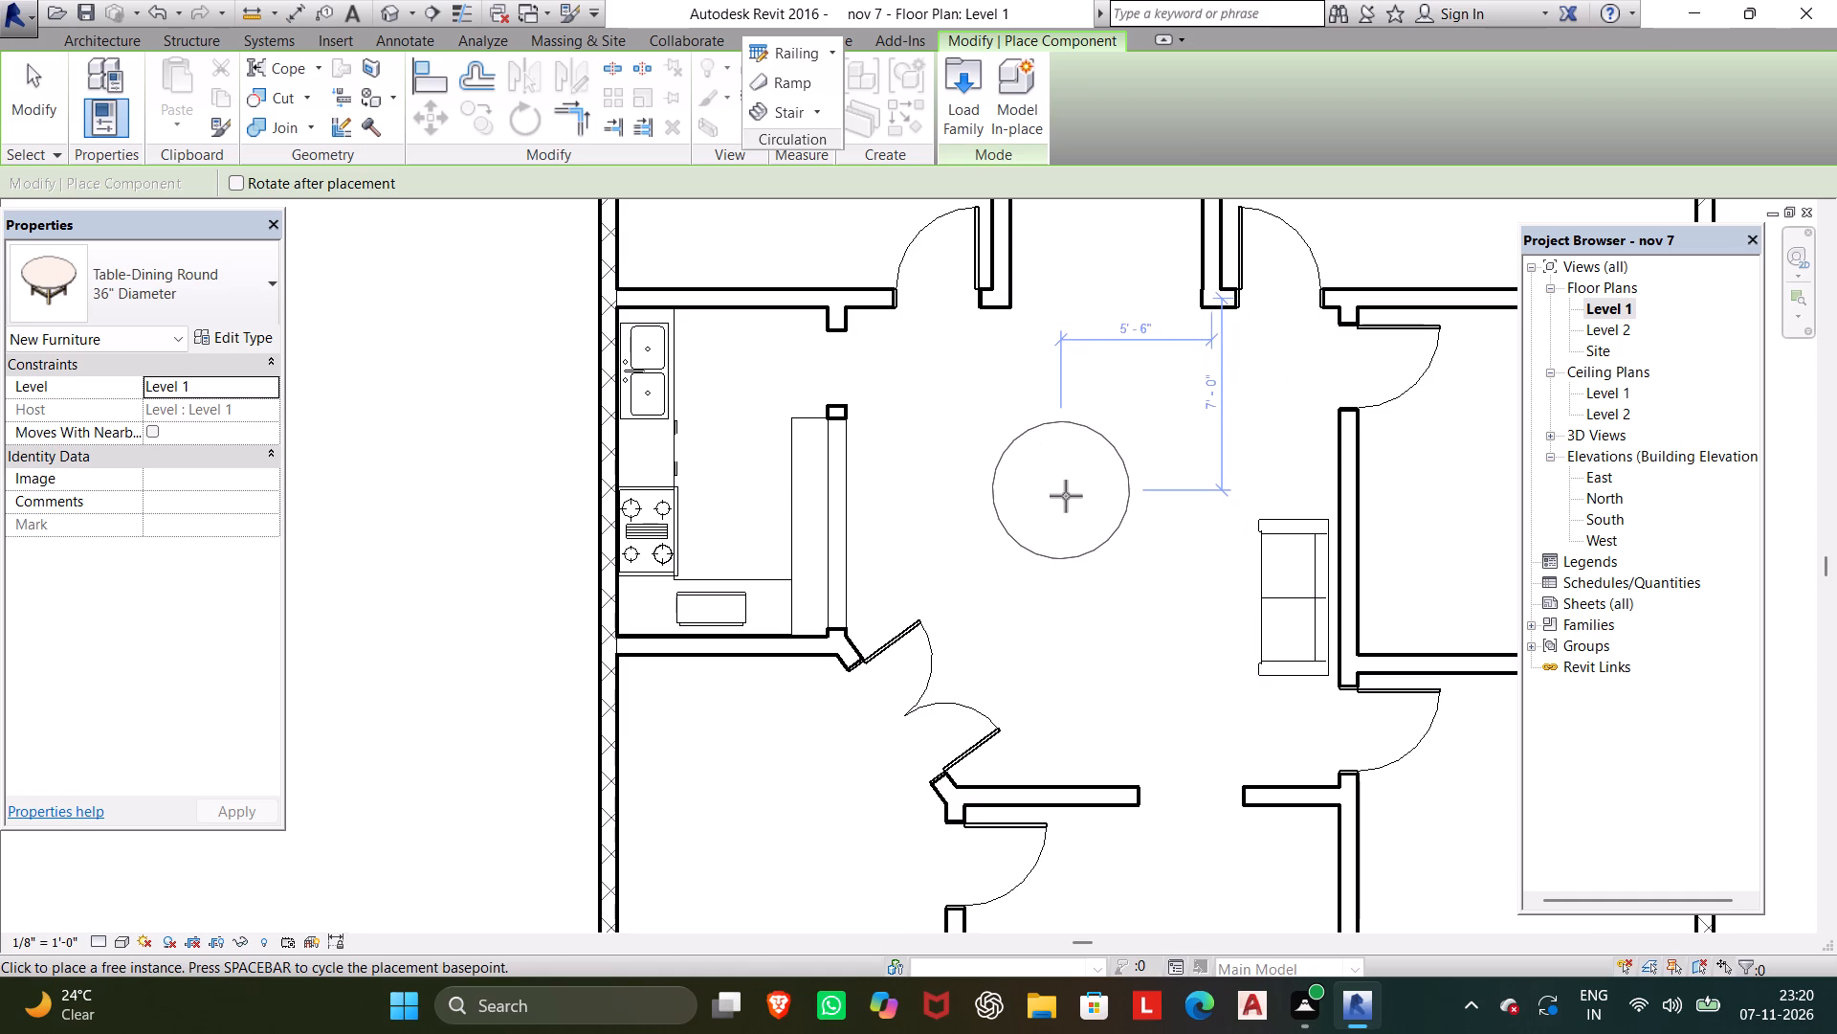
{"action": "left_click", "coordinate": [1066, 496]}
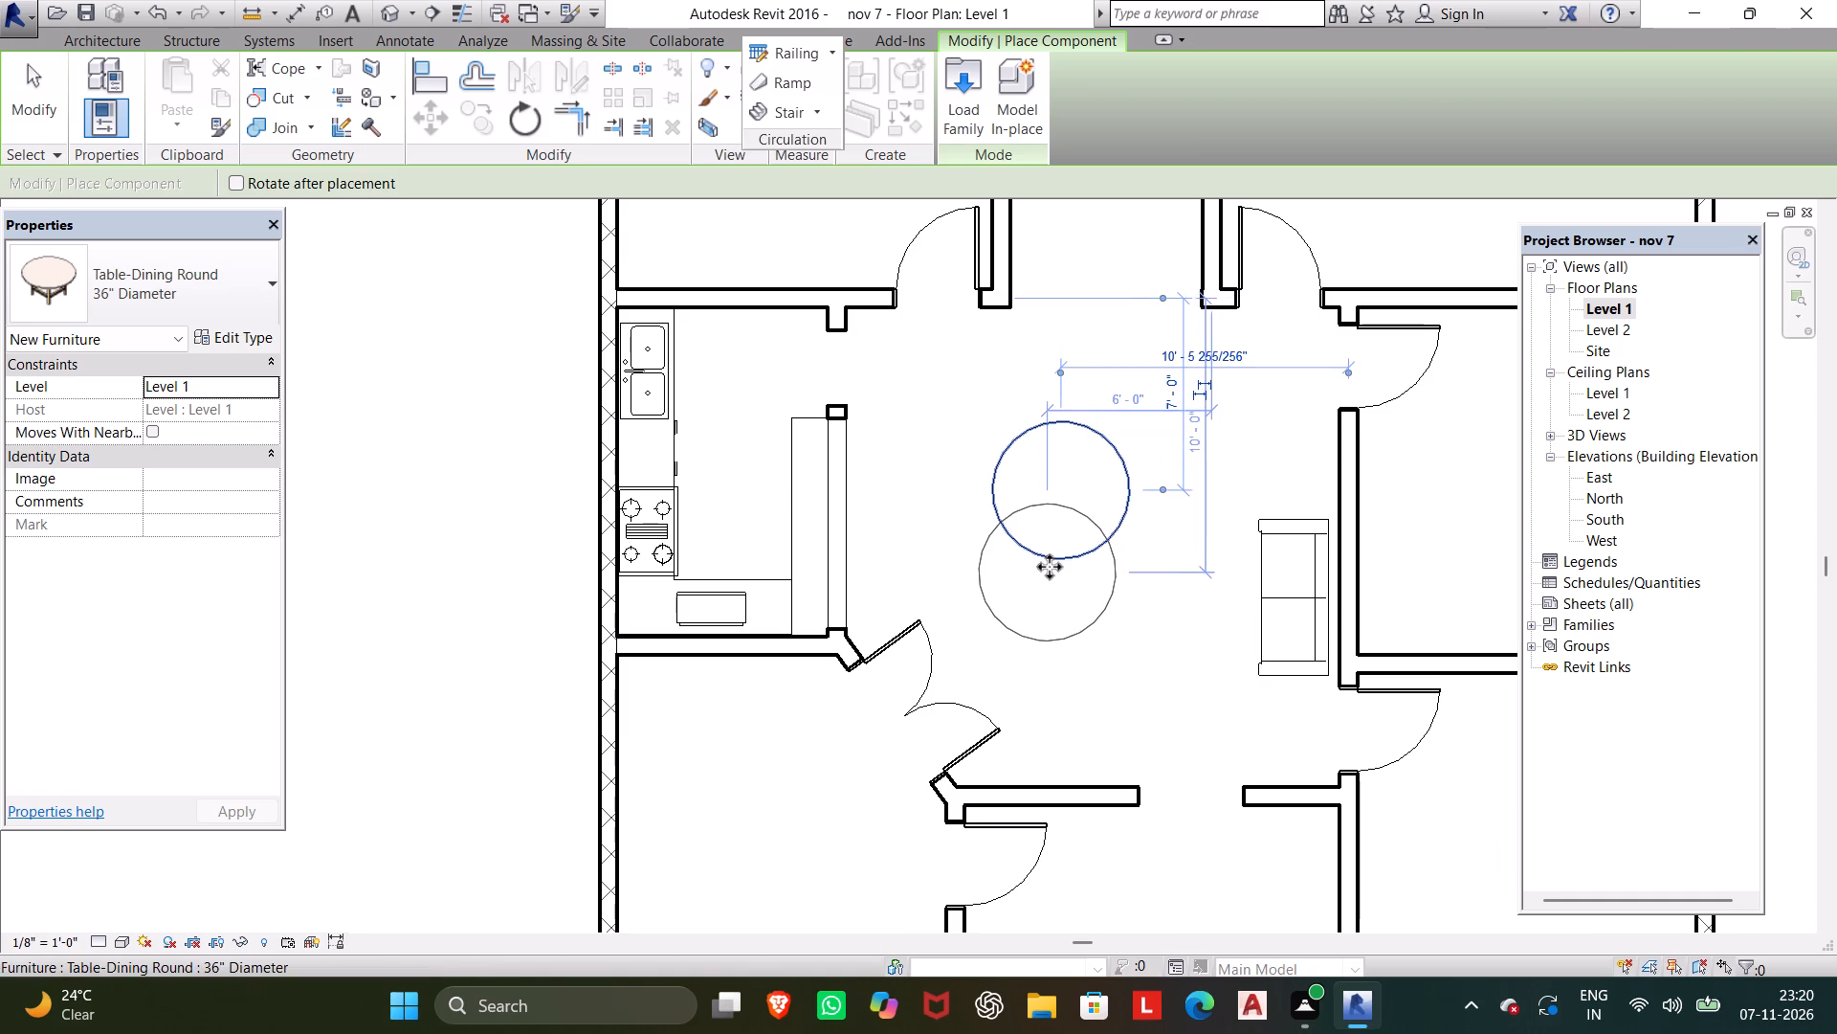
{"action": "key", "text": "Escape"}
{"action": "key", "text": "Escape"}
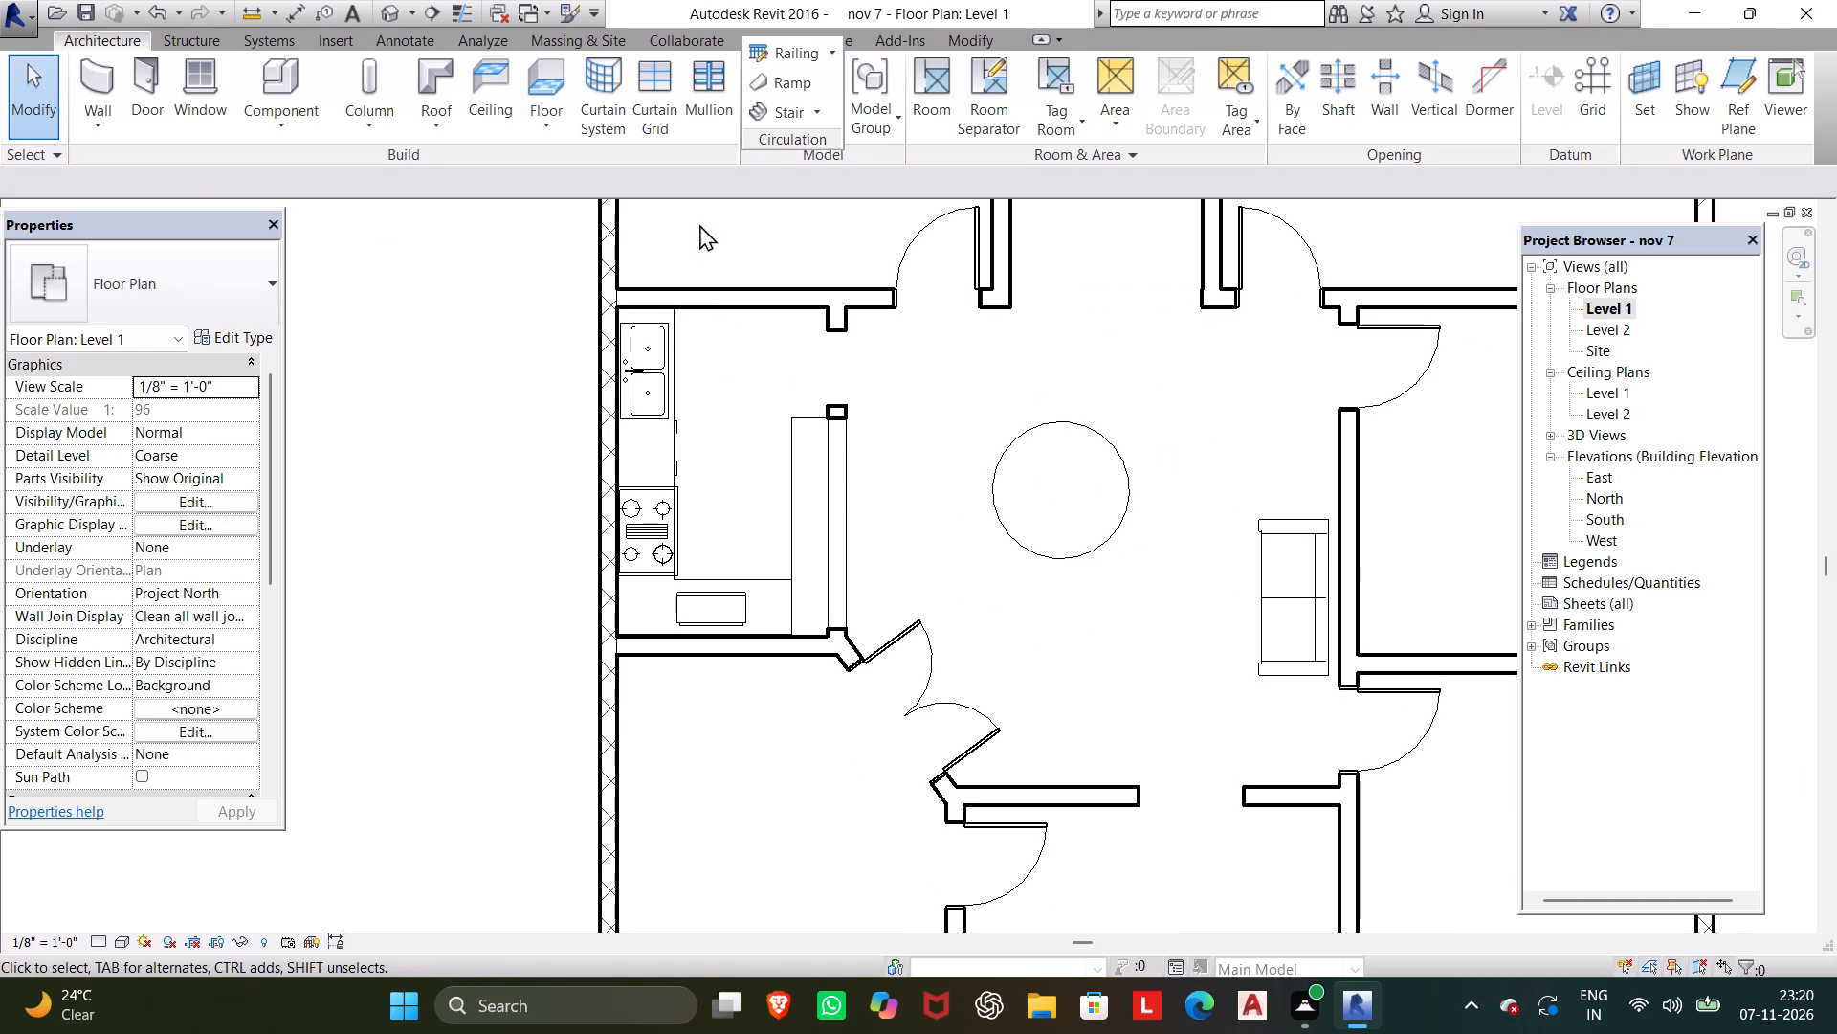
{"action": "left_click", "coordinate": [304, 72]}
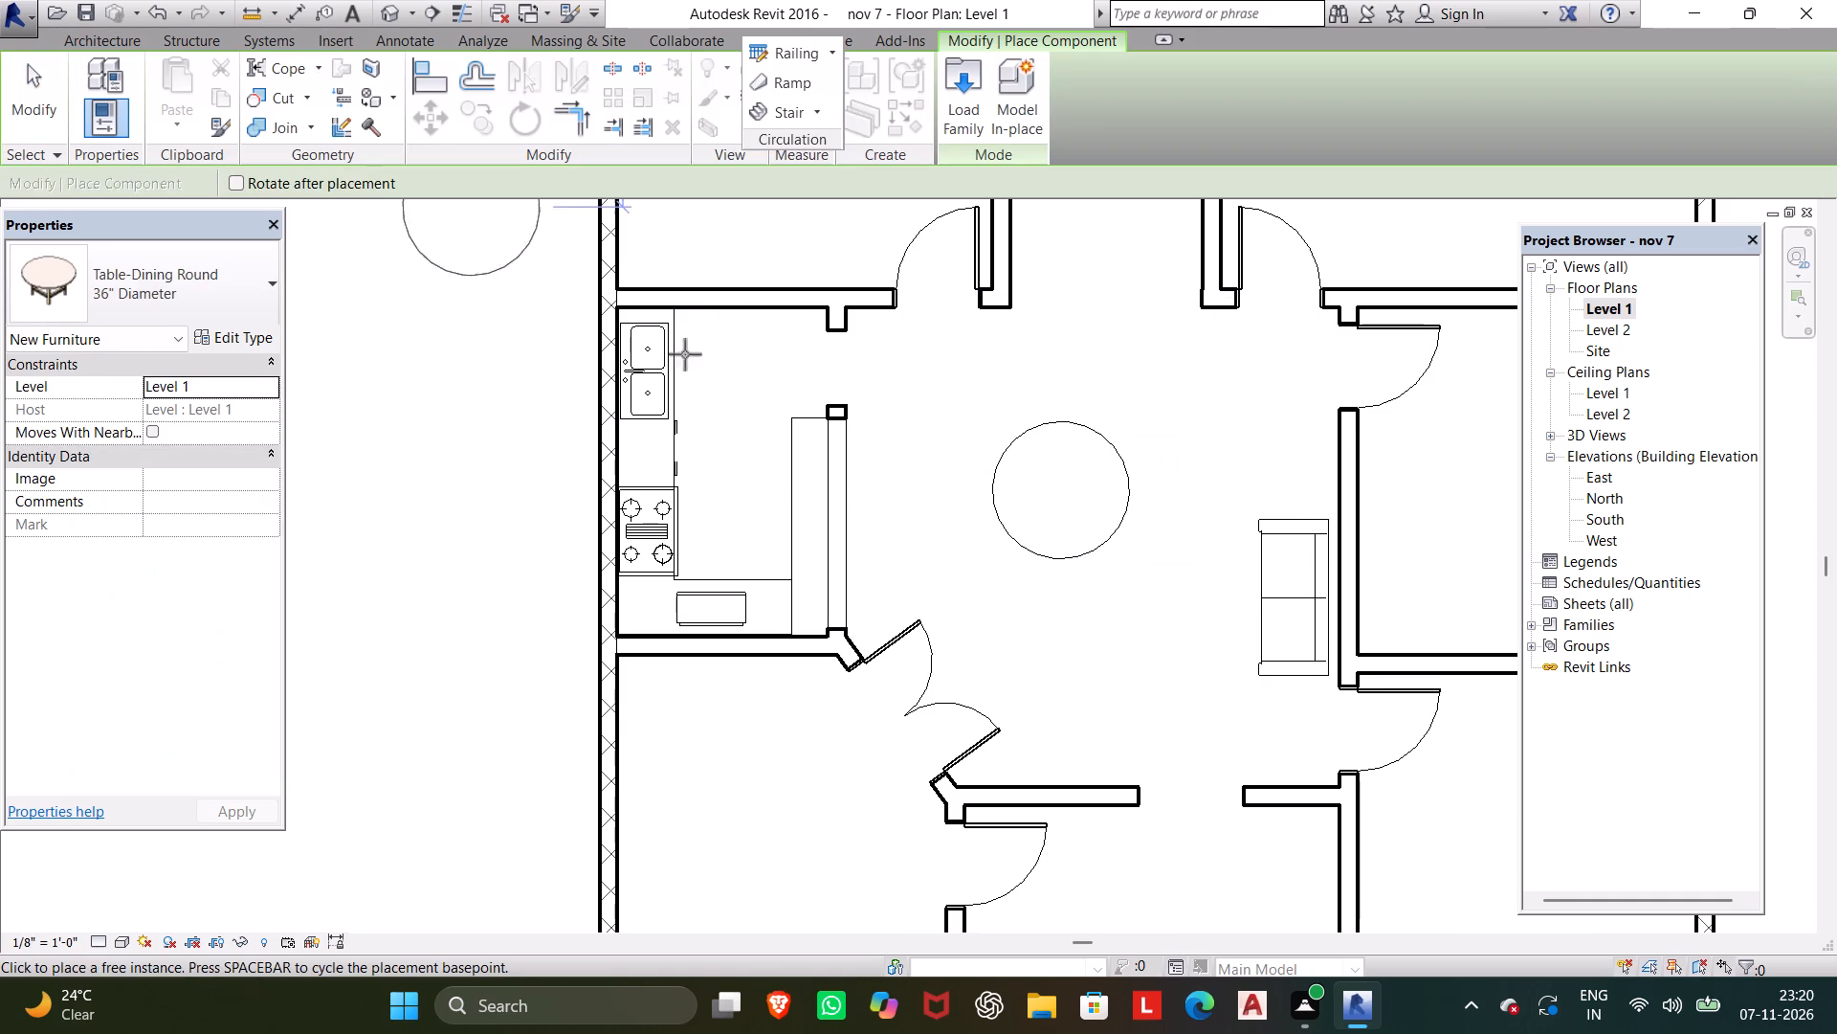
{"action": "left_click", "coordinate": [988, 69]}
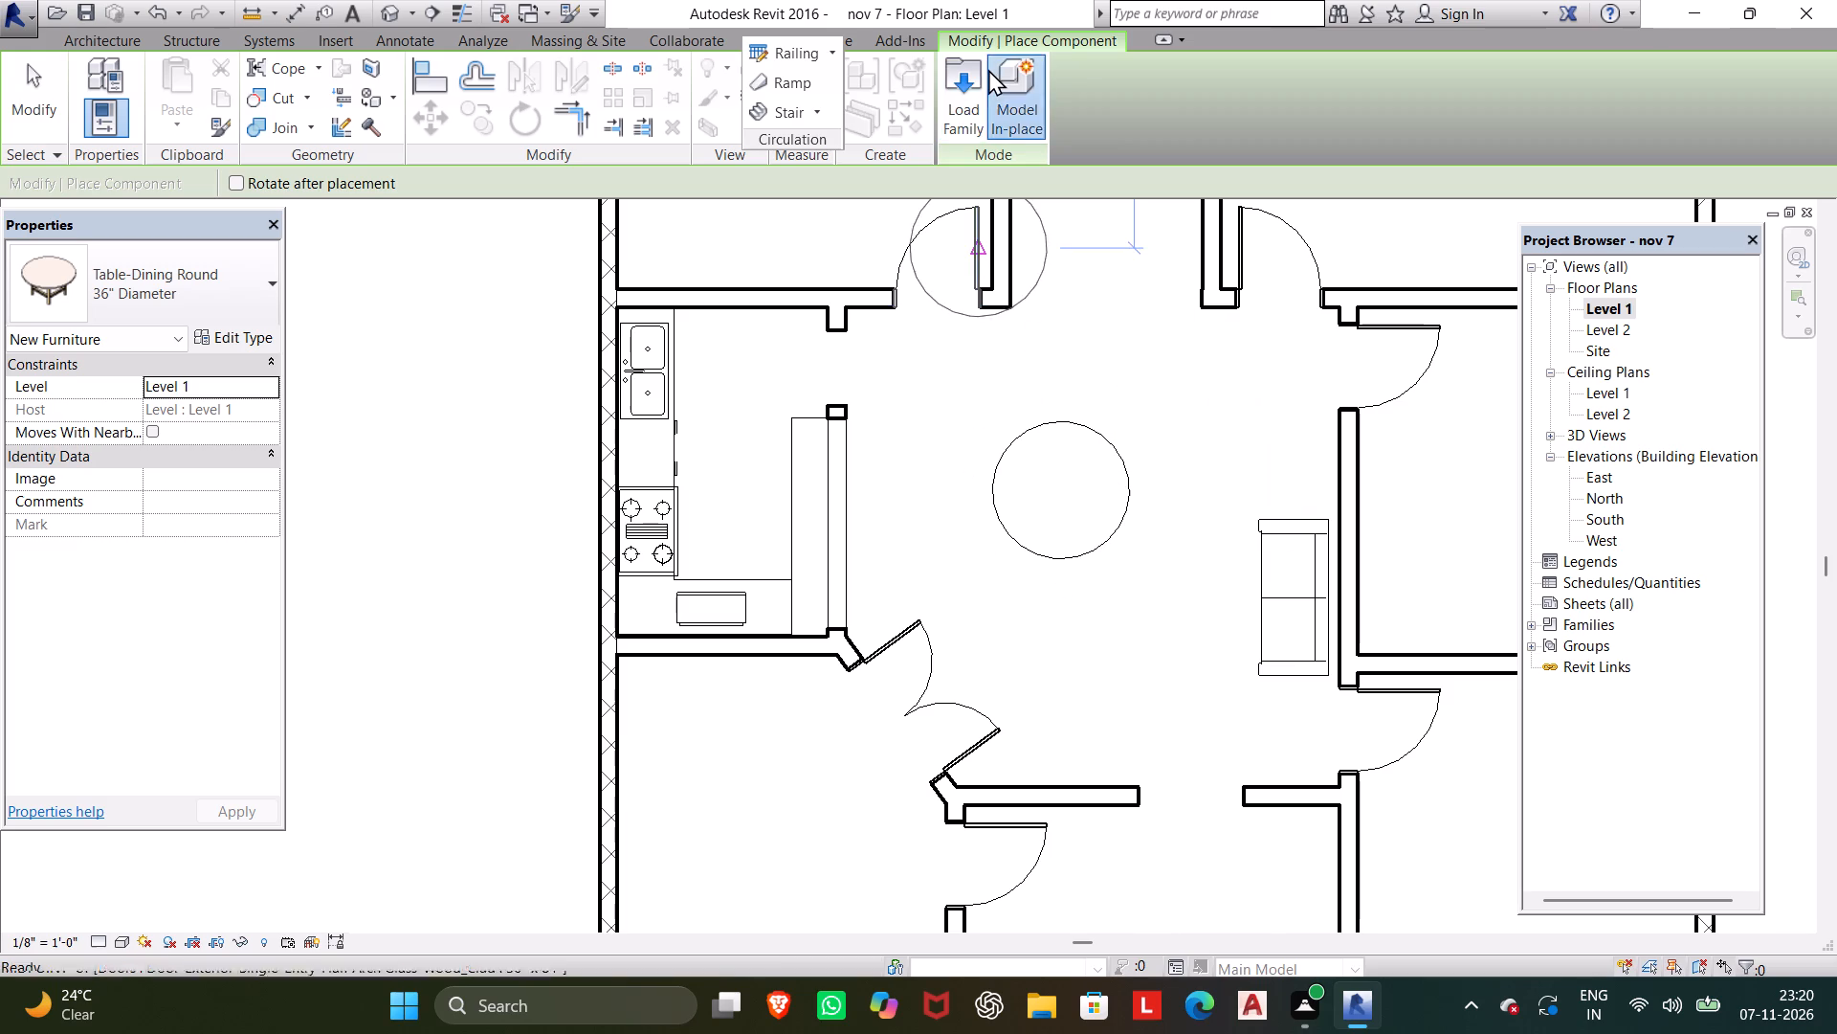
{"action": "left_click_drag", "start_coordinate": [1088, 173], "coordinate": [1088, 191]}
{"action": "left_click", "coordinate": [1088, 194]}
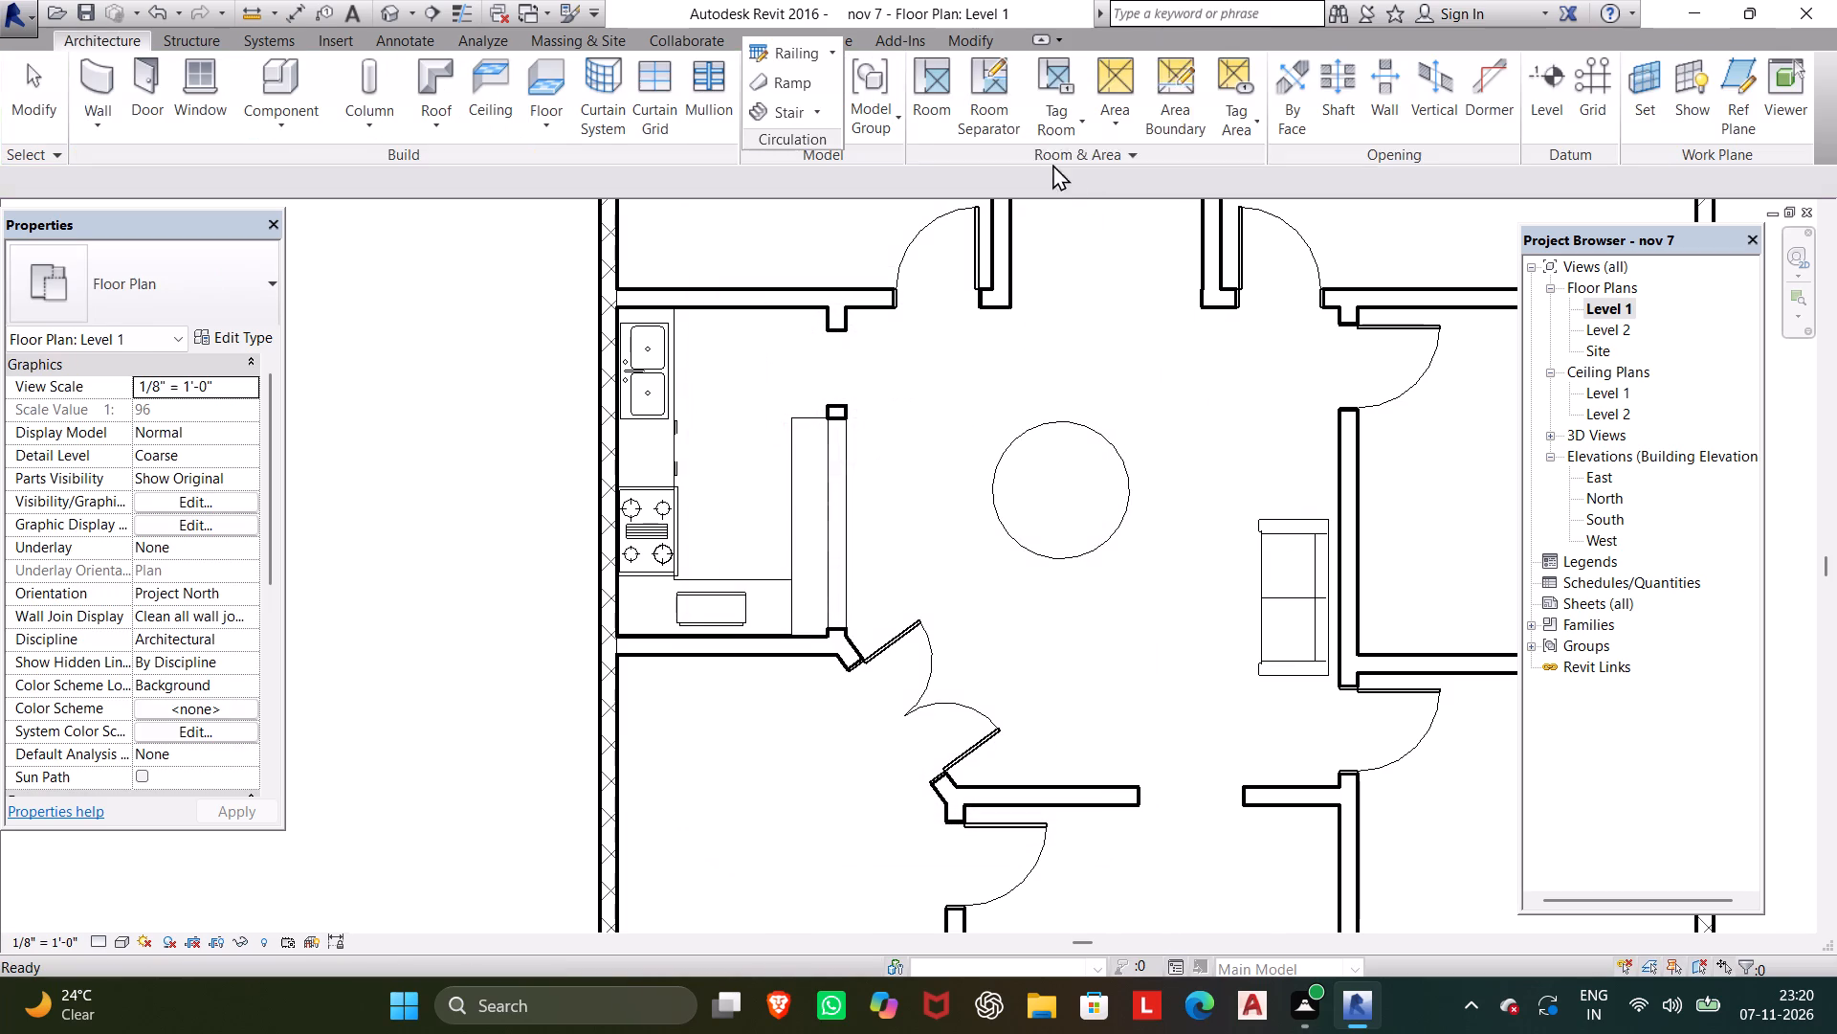
Load the Seating-Auditorium family from the Furniture Seating folder for component placement.
{"action": "left_click", "coordinate": [267, 84]}
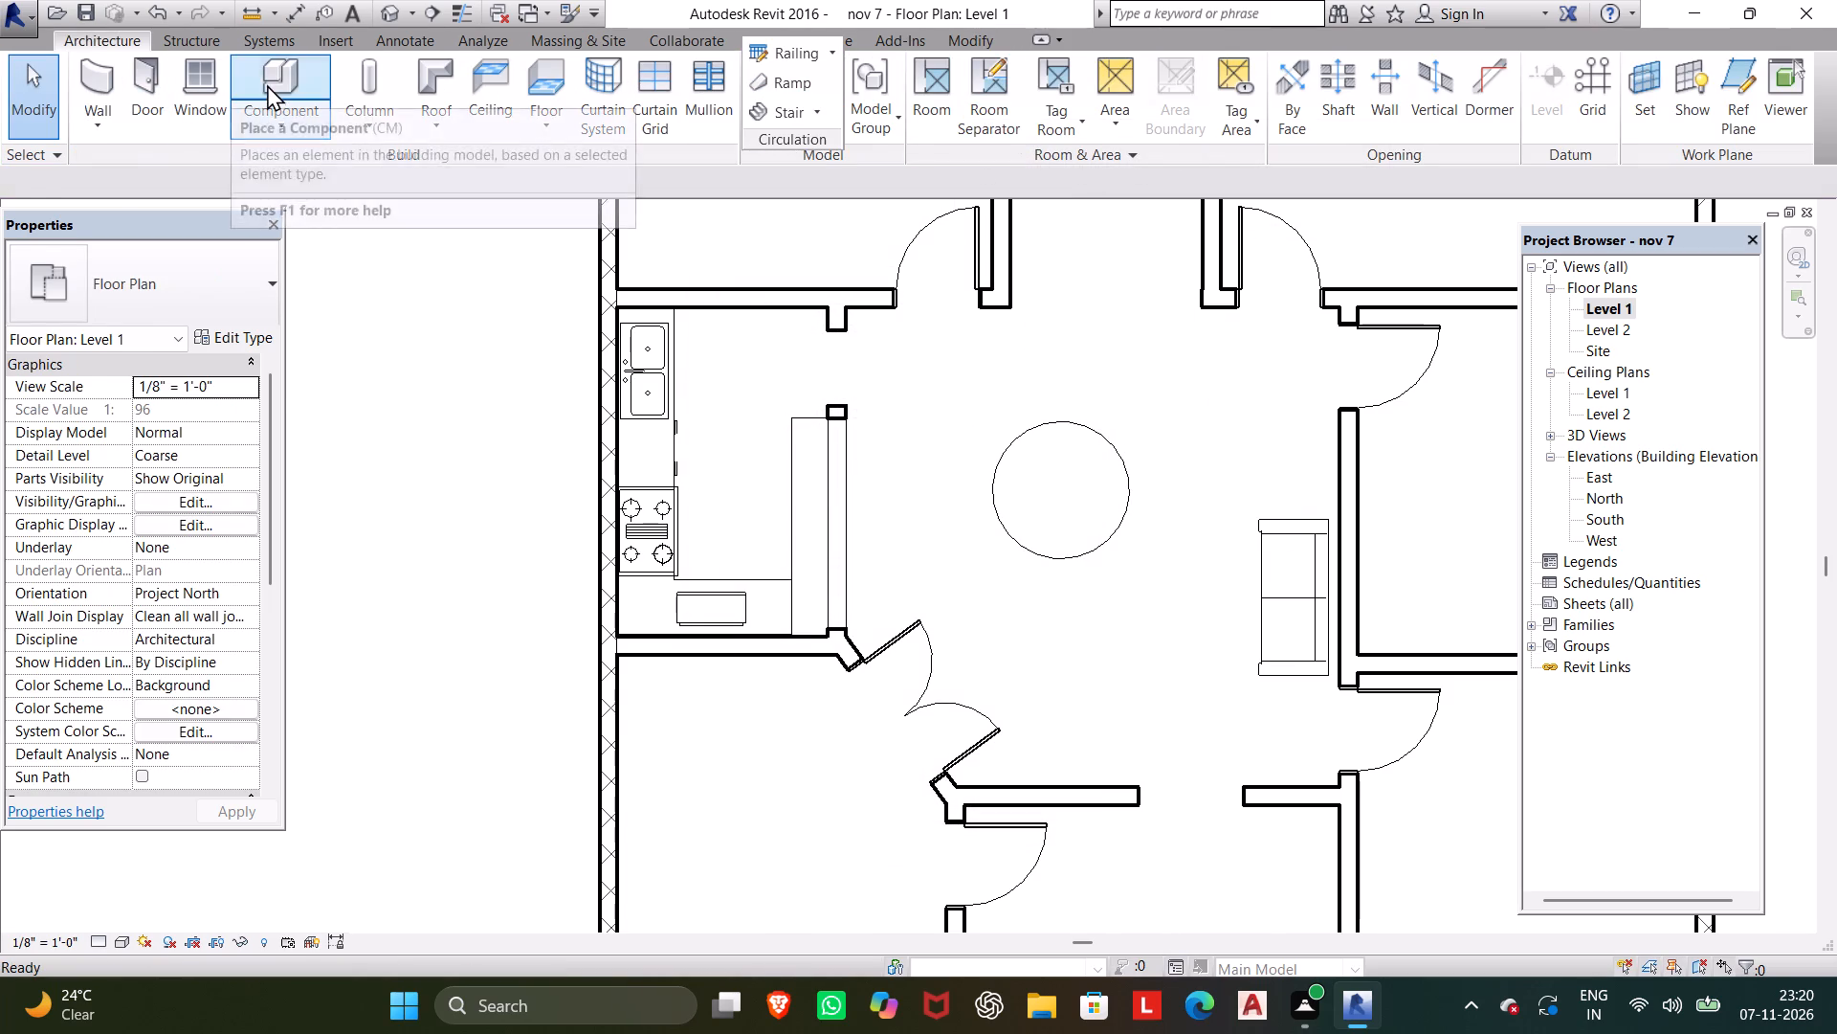
{"action": "left_click", "coordinate": [979, 90]}
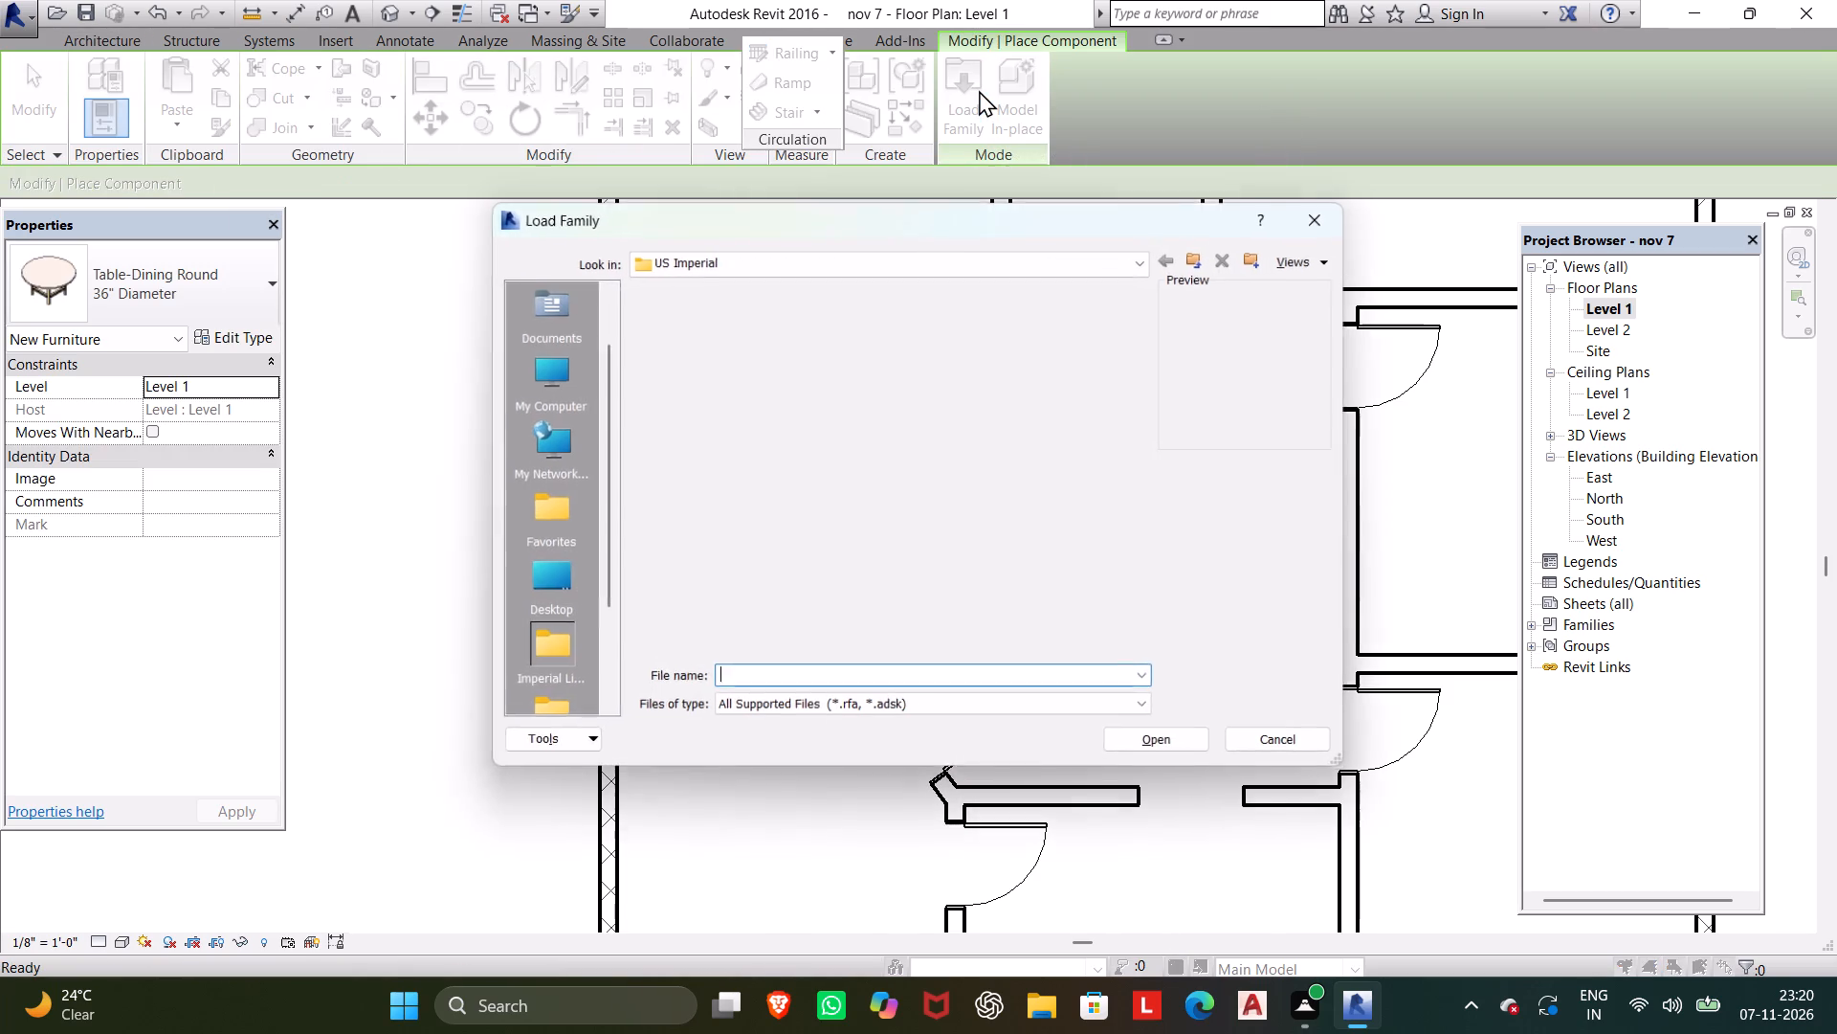
{"action": "left_click", "coordinate": [1027, 580]}
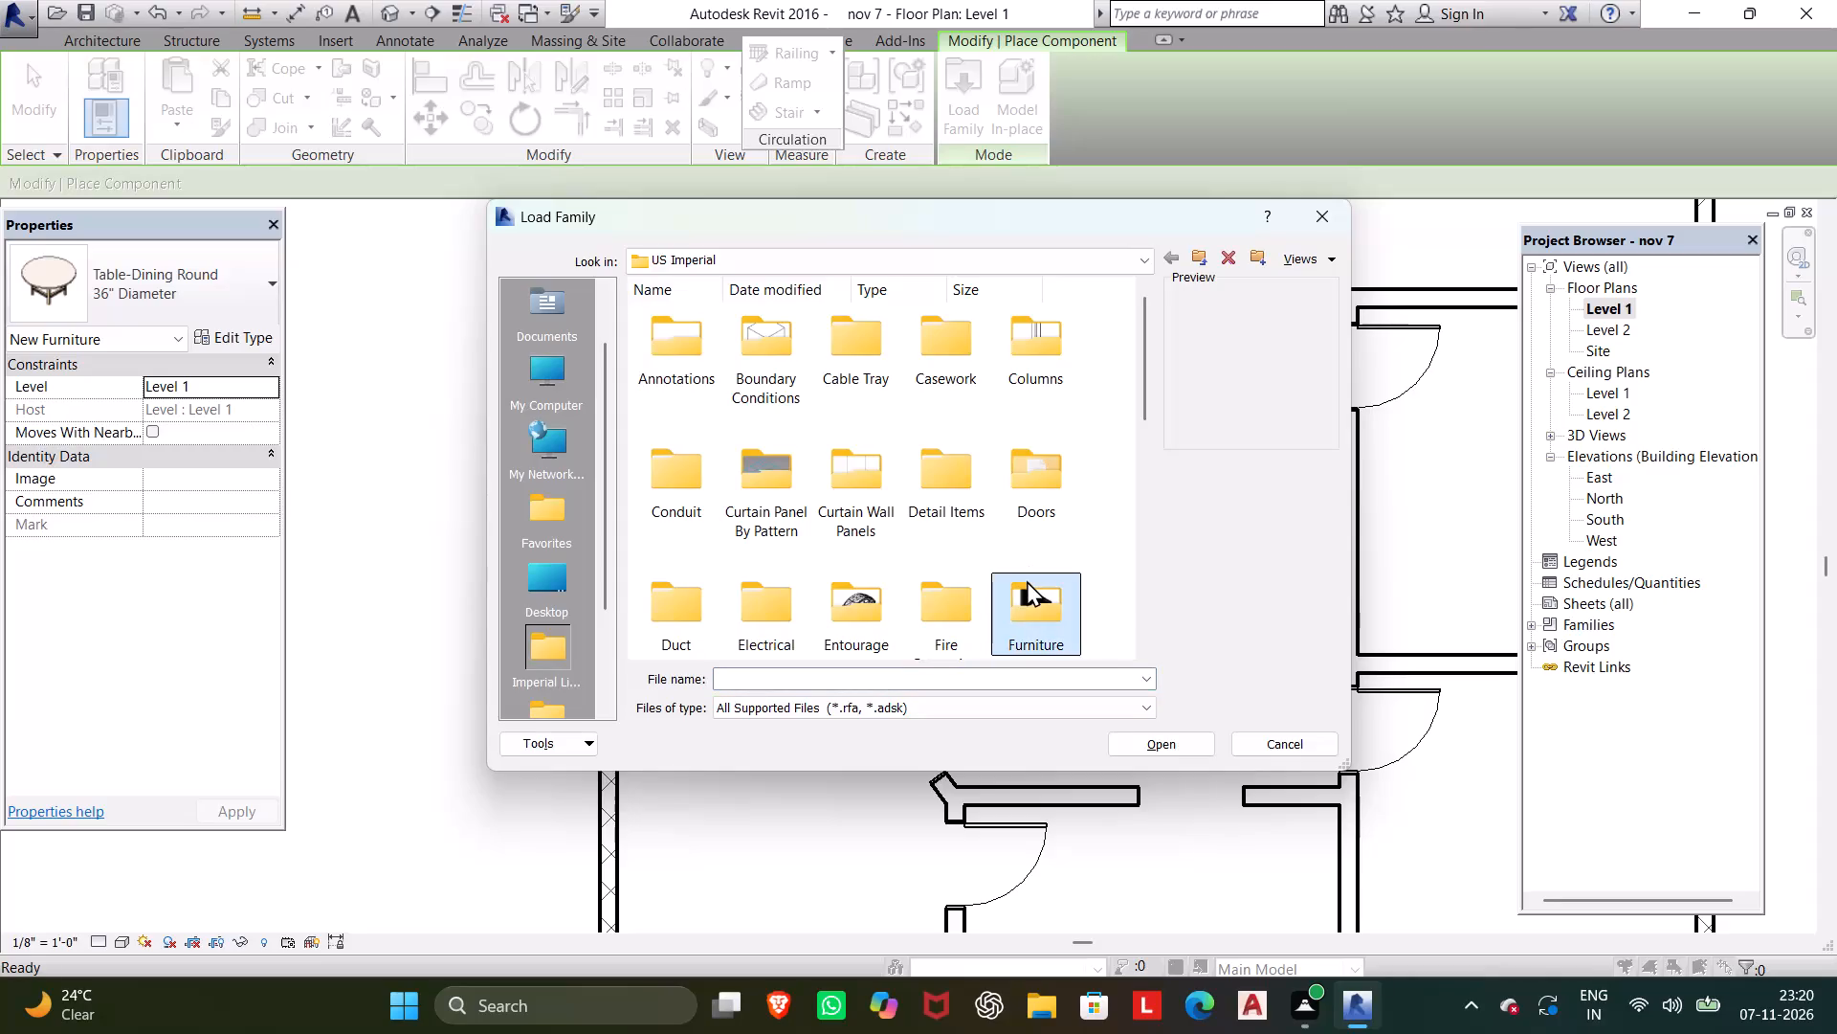
{"action": "key", "text": "Return"}
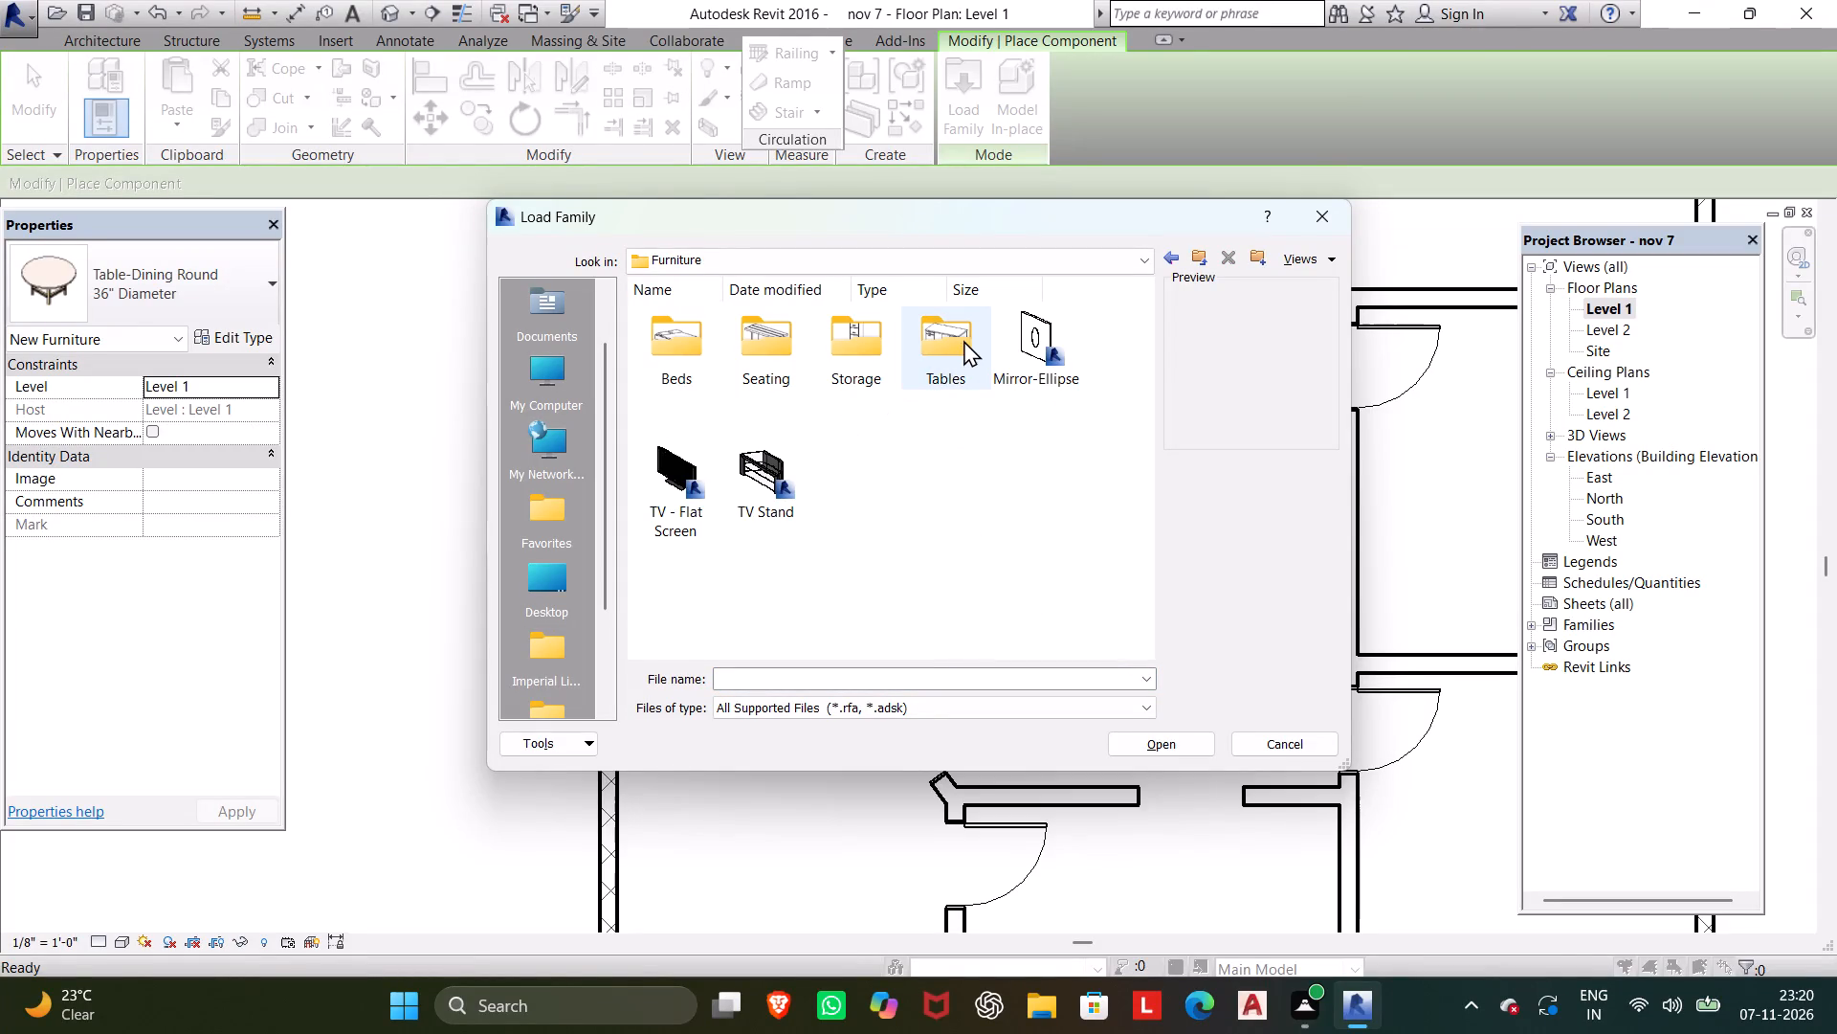
{"action": "left_click", "coordinate": [963, 340]}
{"action": "left_click", "coordinate": [784, 361]}
{"action": "key", "text": "Return"}
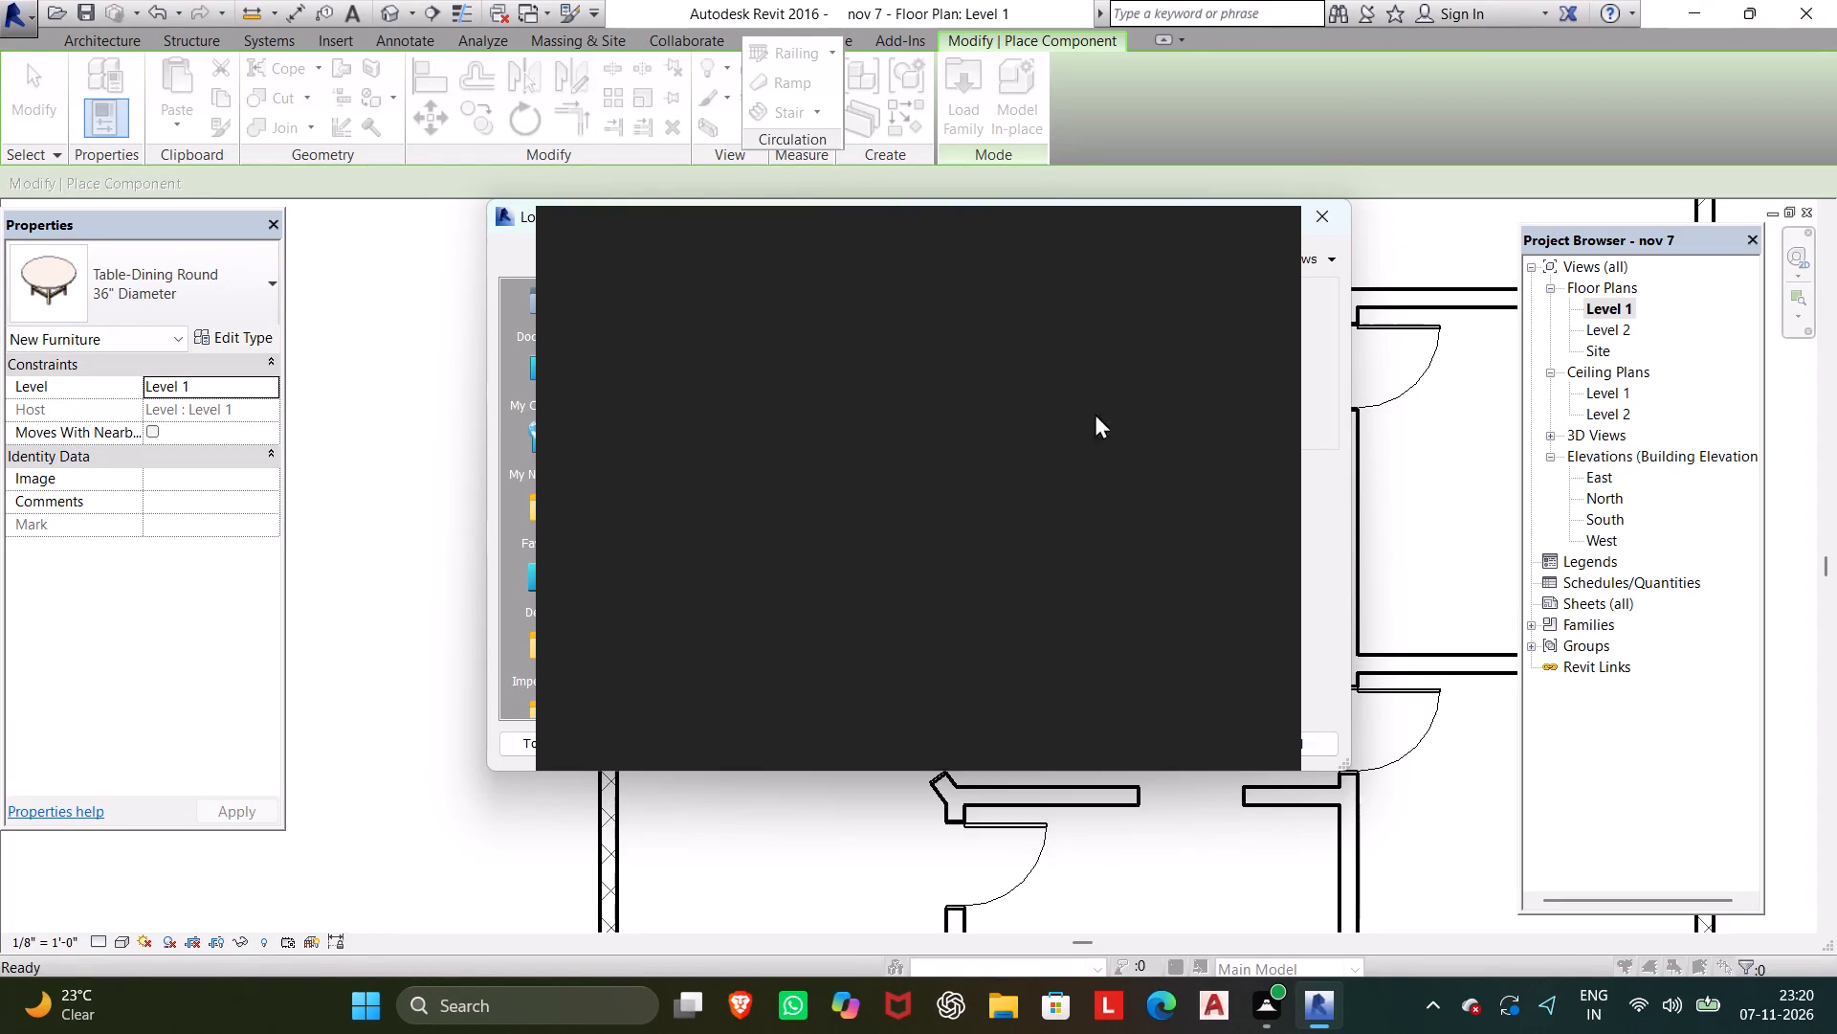
{"action": "left_click", "coordinate": [1252, 231]}
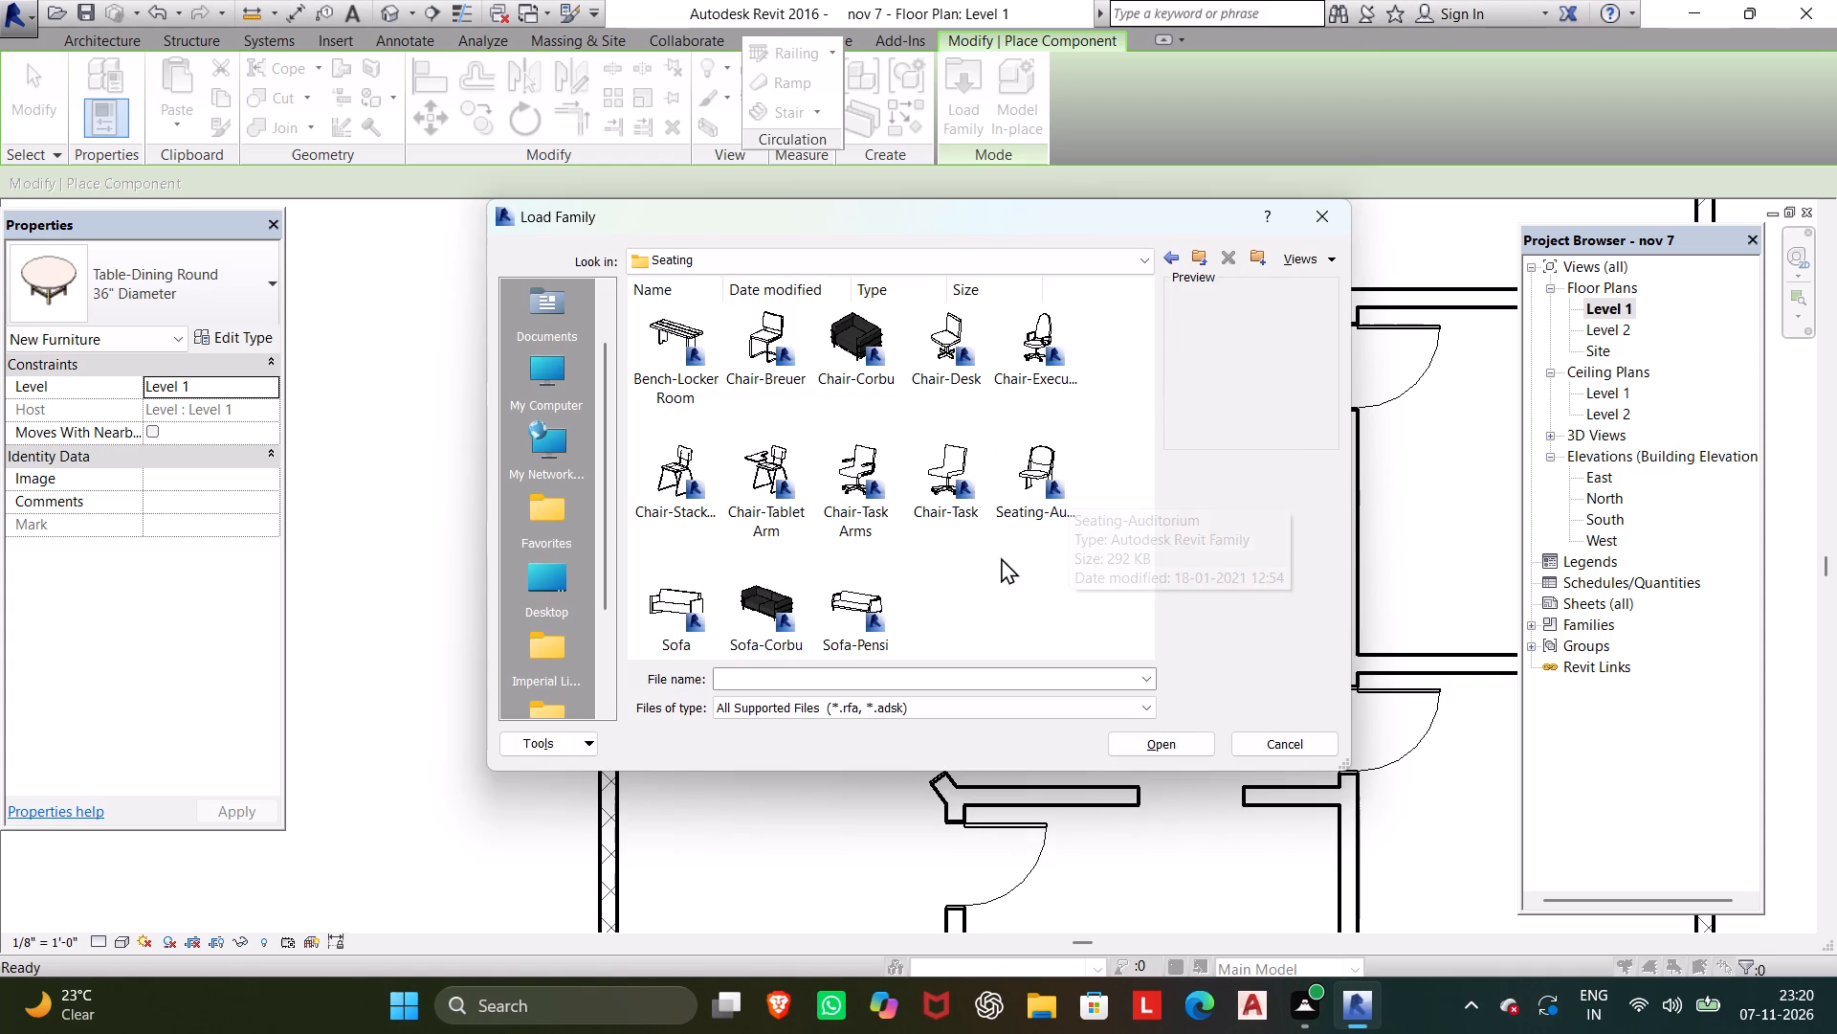
{"action": "left_click", "coordinate": [1051, 465]}
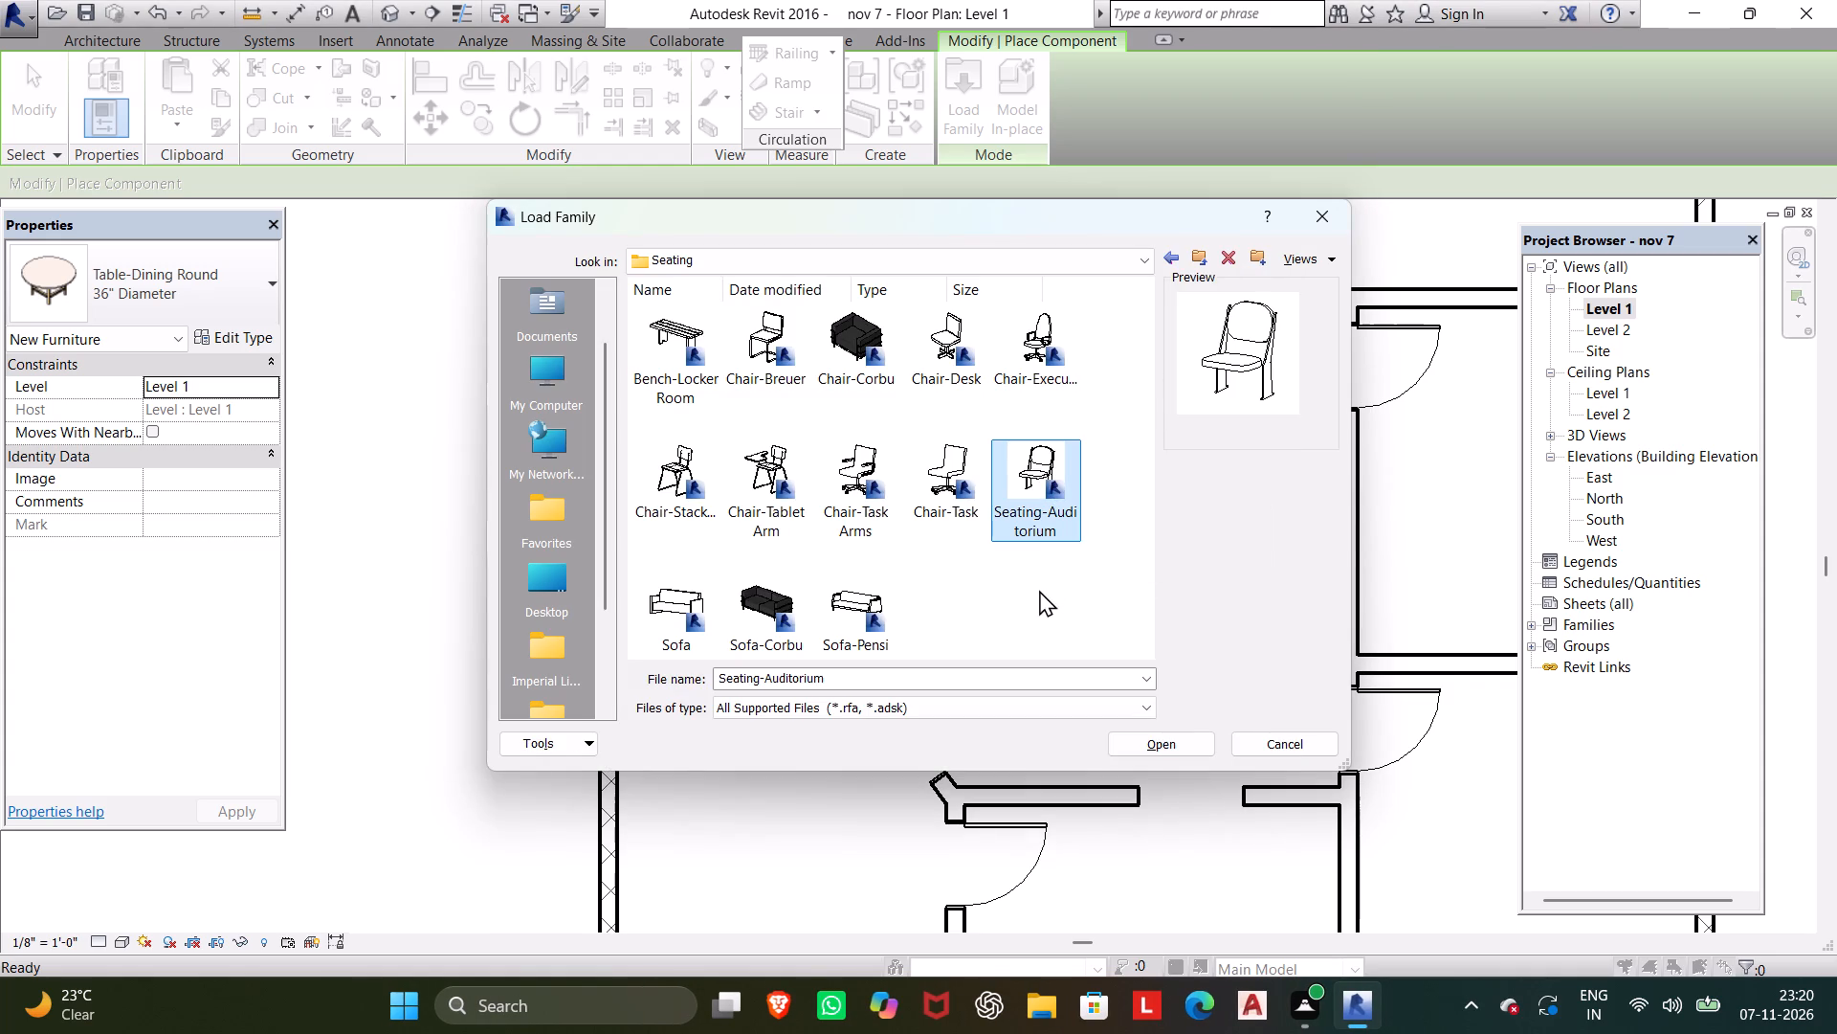
{"action": "left_click", "coordinate": [1166, 741]}
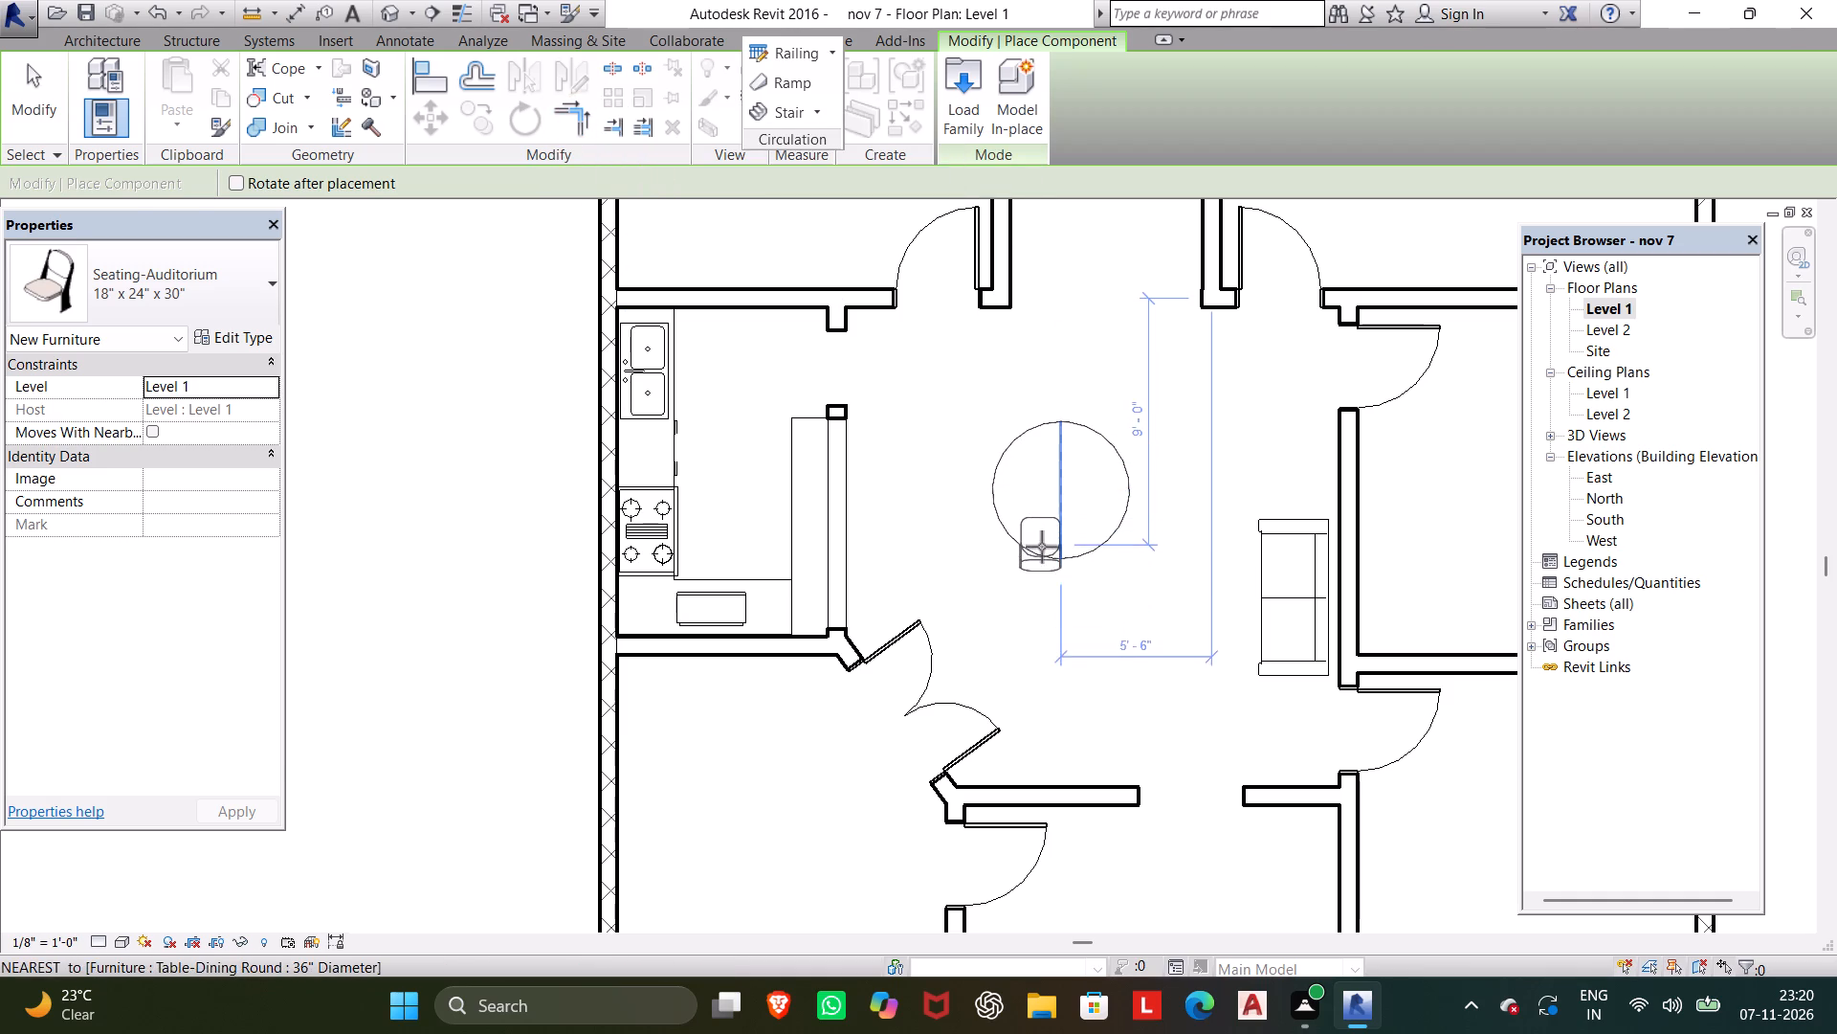
Place one 18" x 24" x 30" auditorium chair at the south edge of the round dining table and end placement.
{"action": "scroll", "coordinate": [1046, 550], "scroll_direction": "up", "scroll_amount": 5}
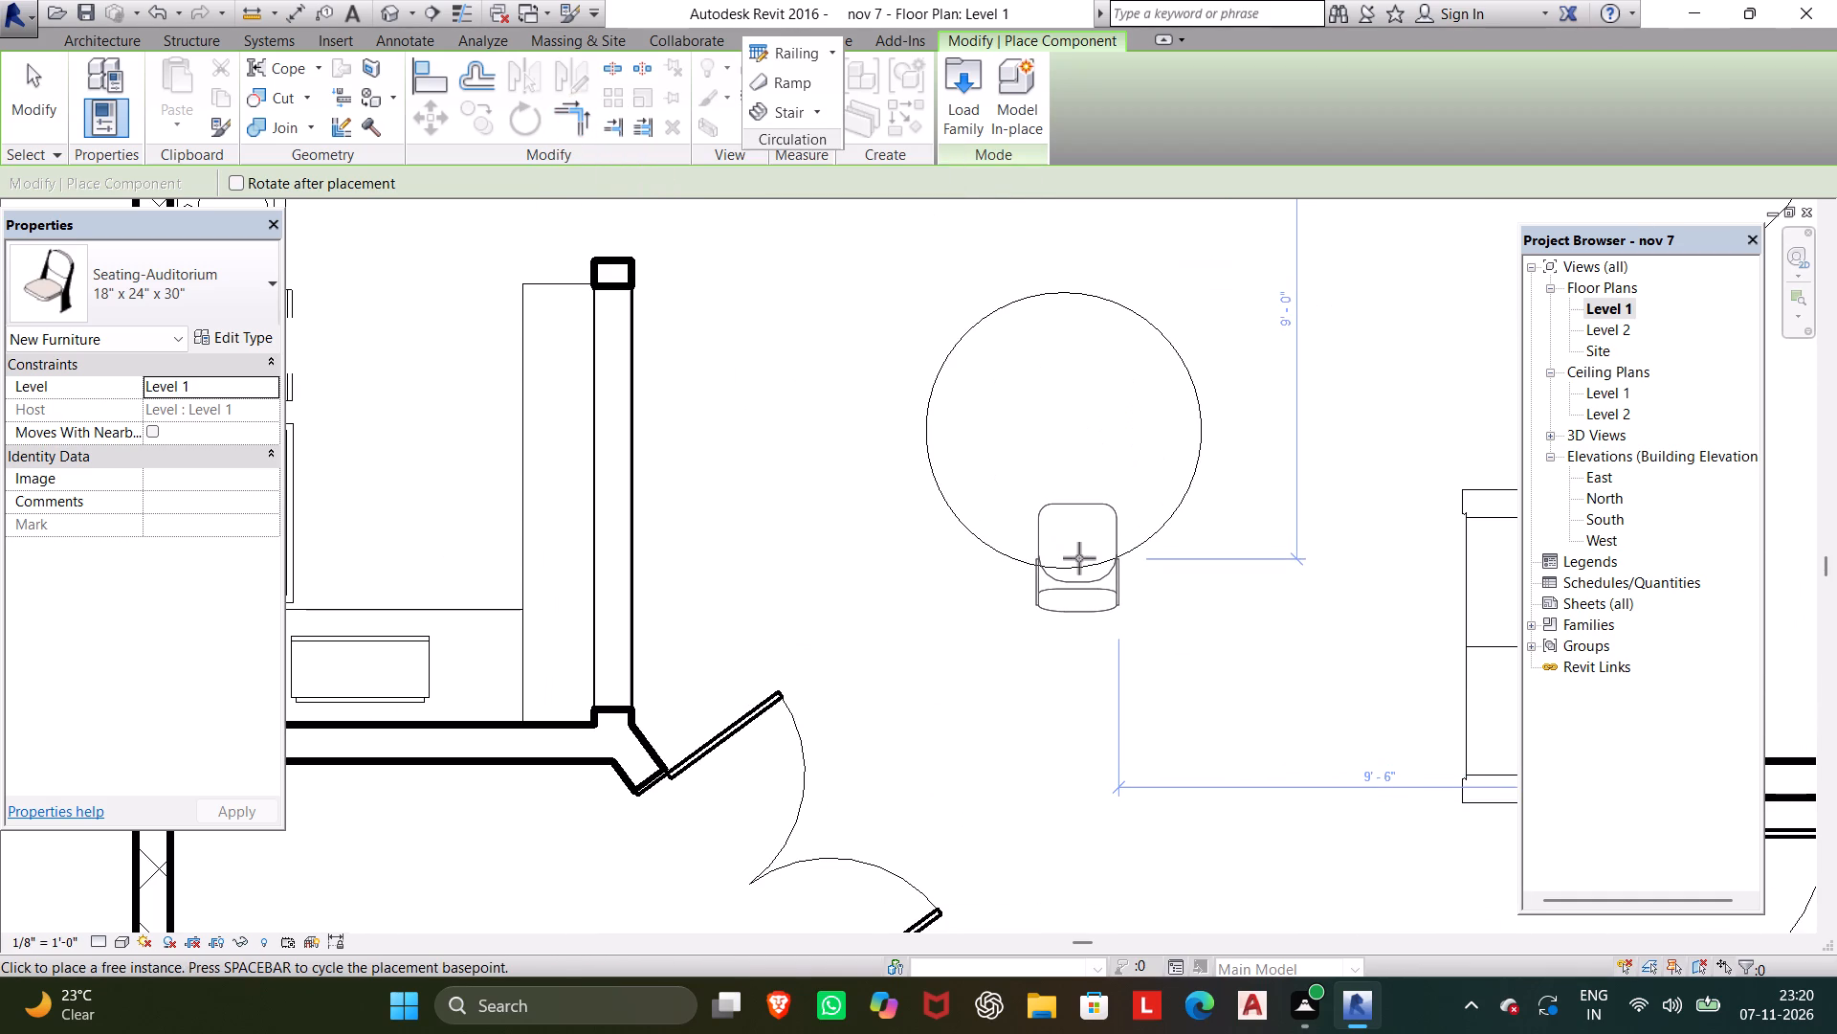
{"action": "left_click", "coordinate": [1073, 551]}
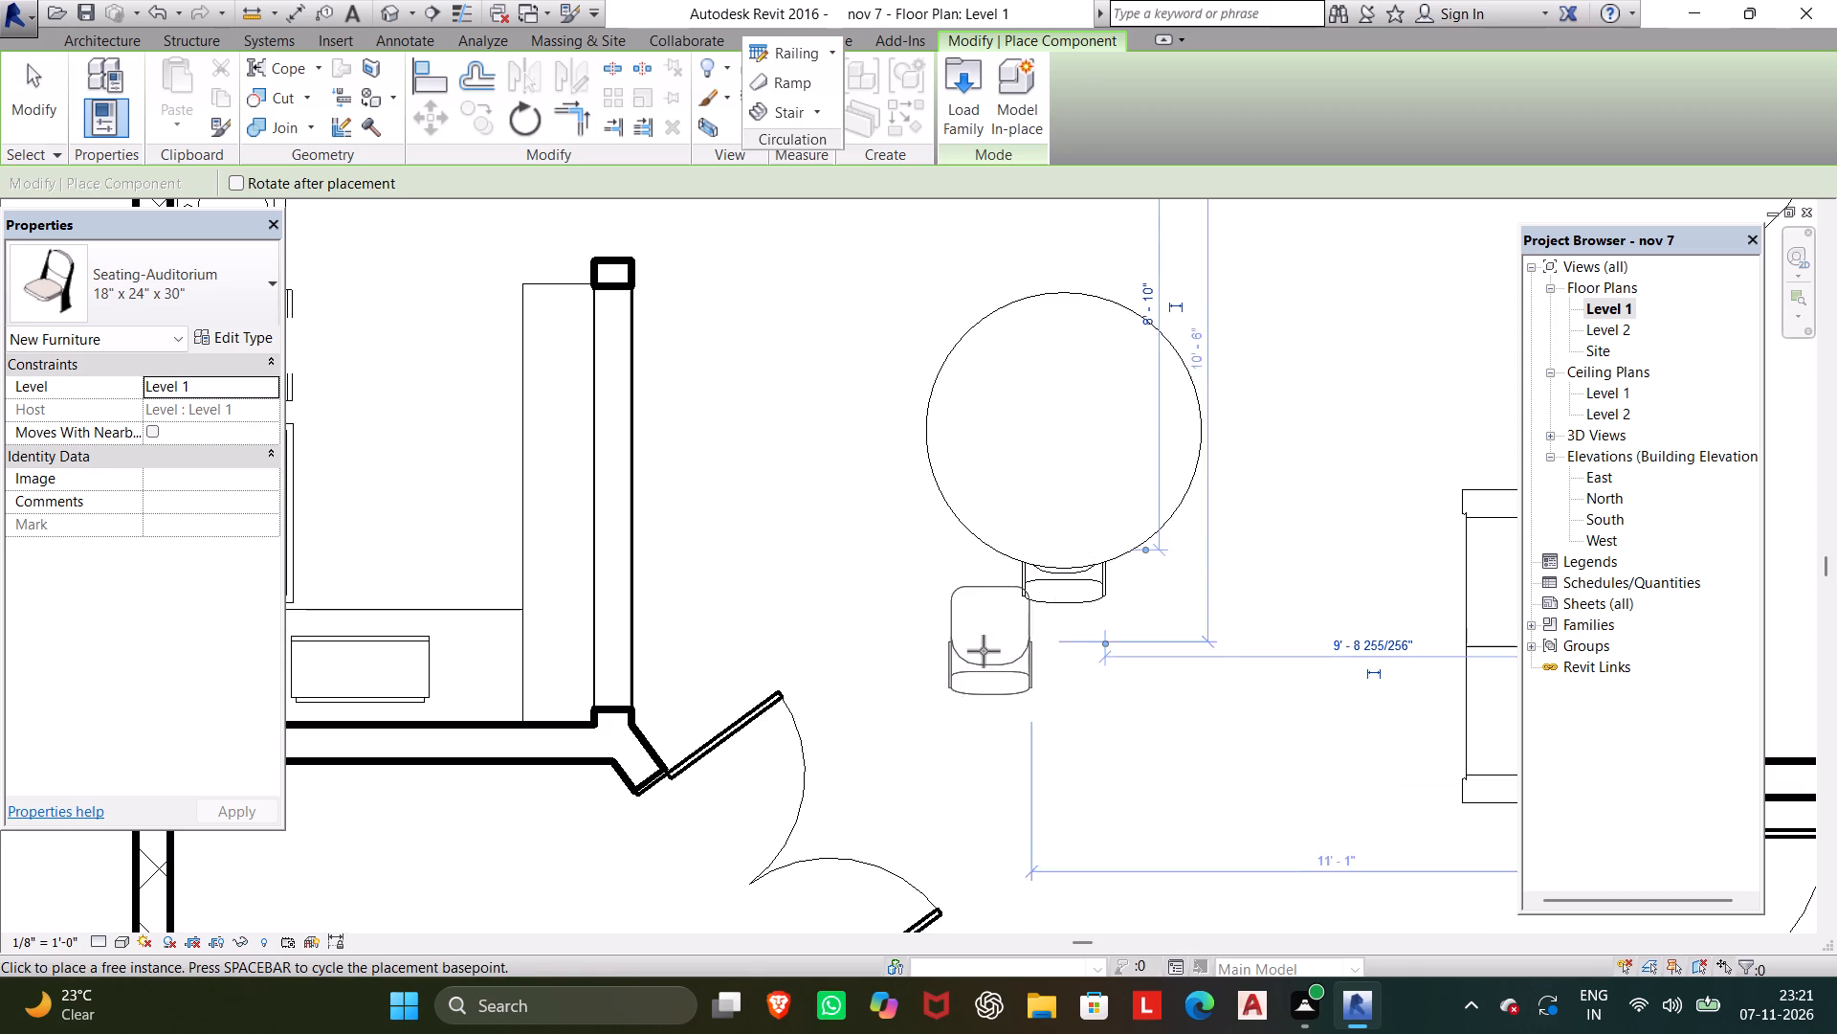
{"action": "key", "text": "Escape"}
{"action": "key", "text": "Escape"}
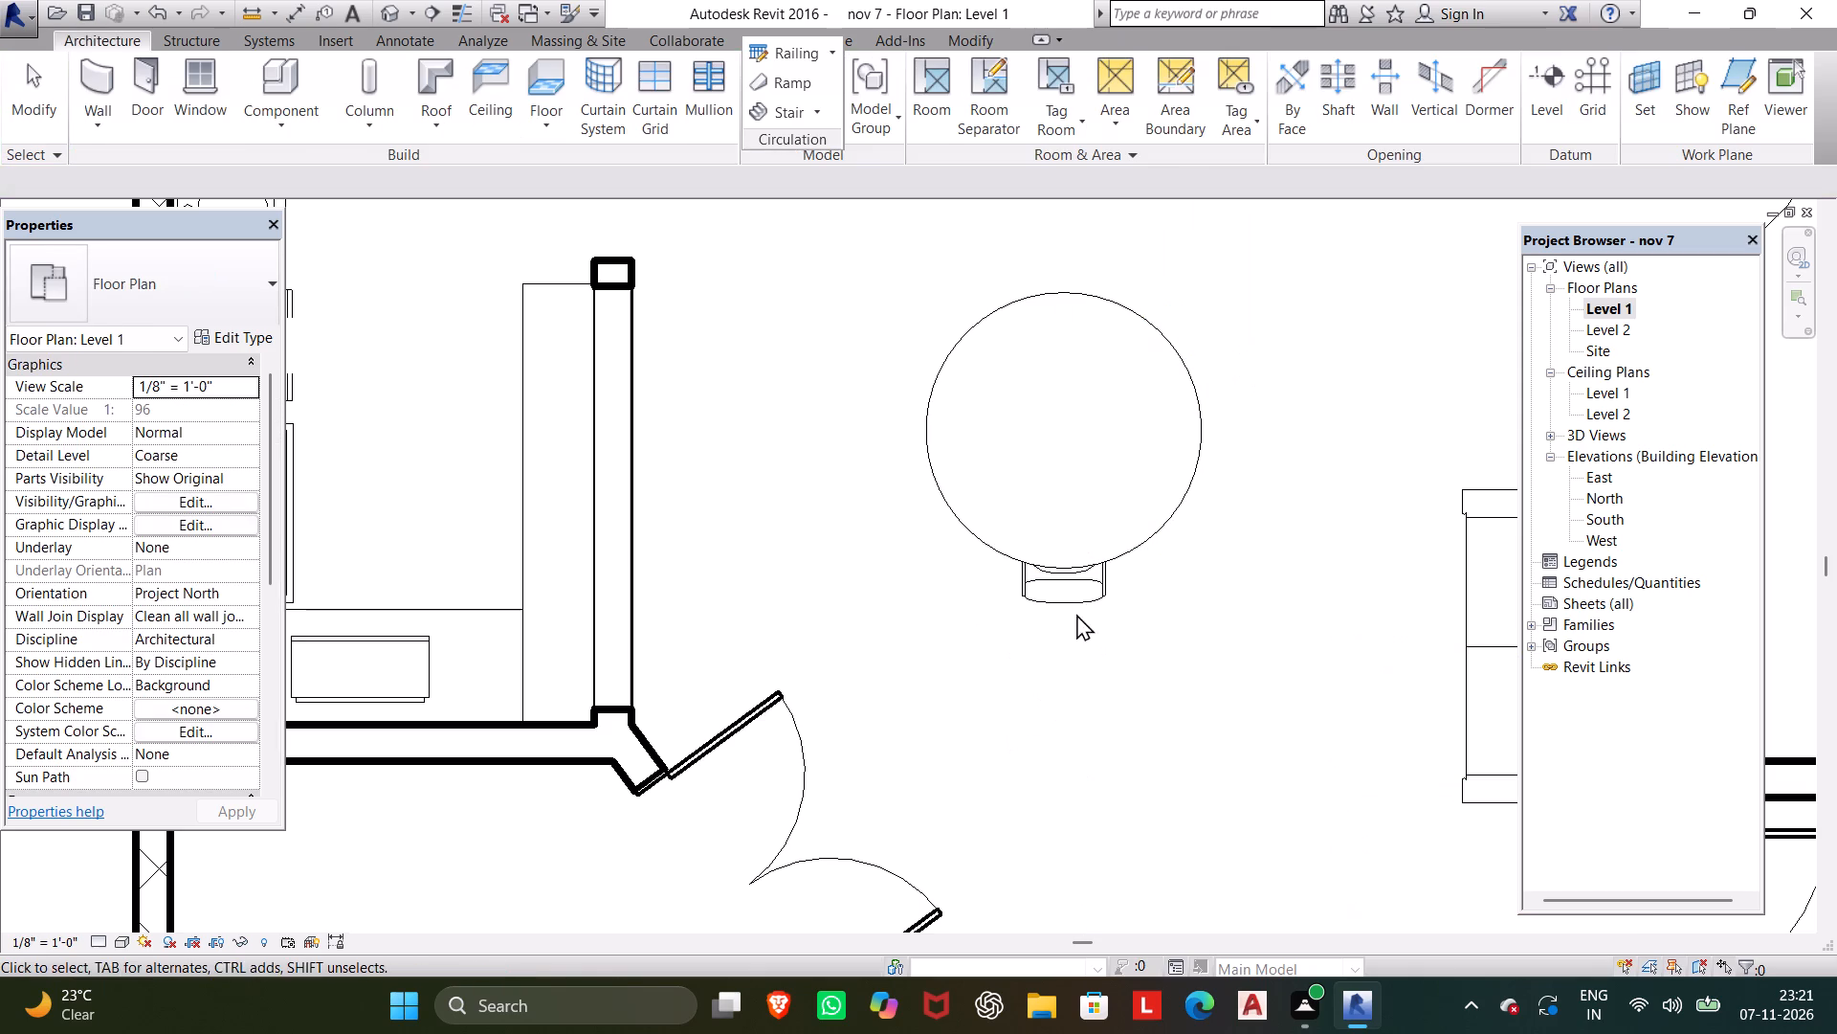
Array the chair linearly as 6 grouped items from the table centre, spaced about 2'-8" eastward at roughly 10° upward.
{"action": "left_click", "coordinate": [1080, 598]}
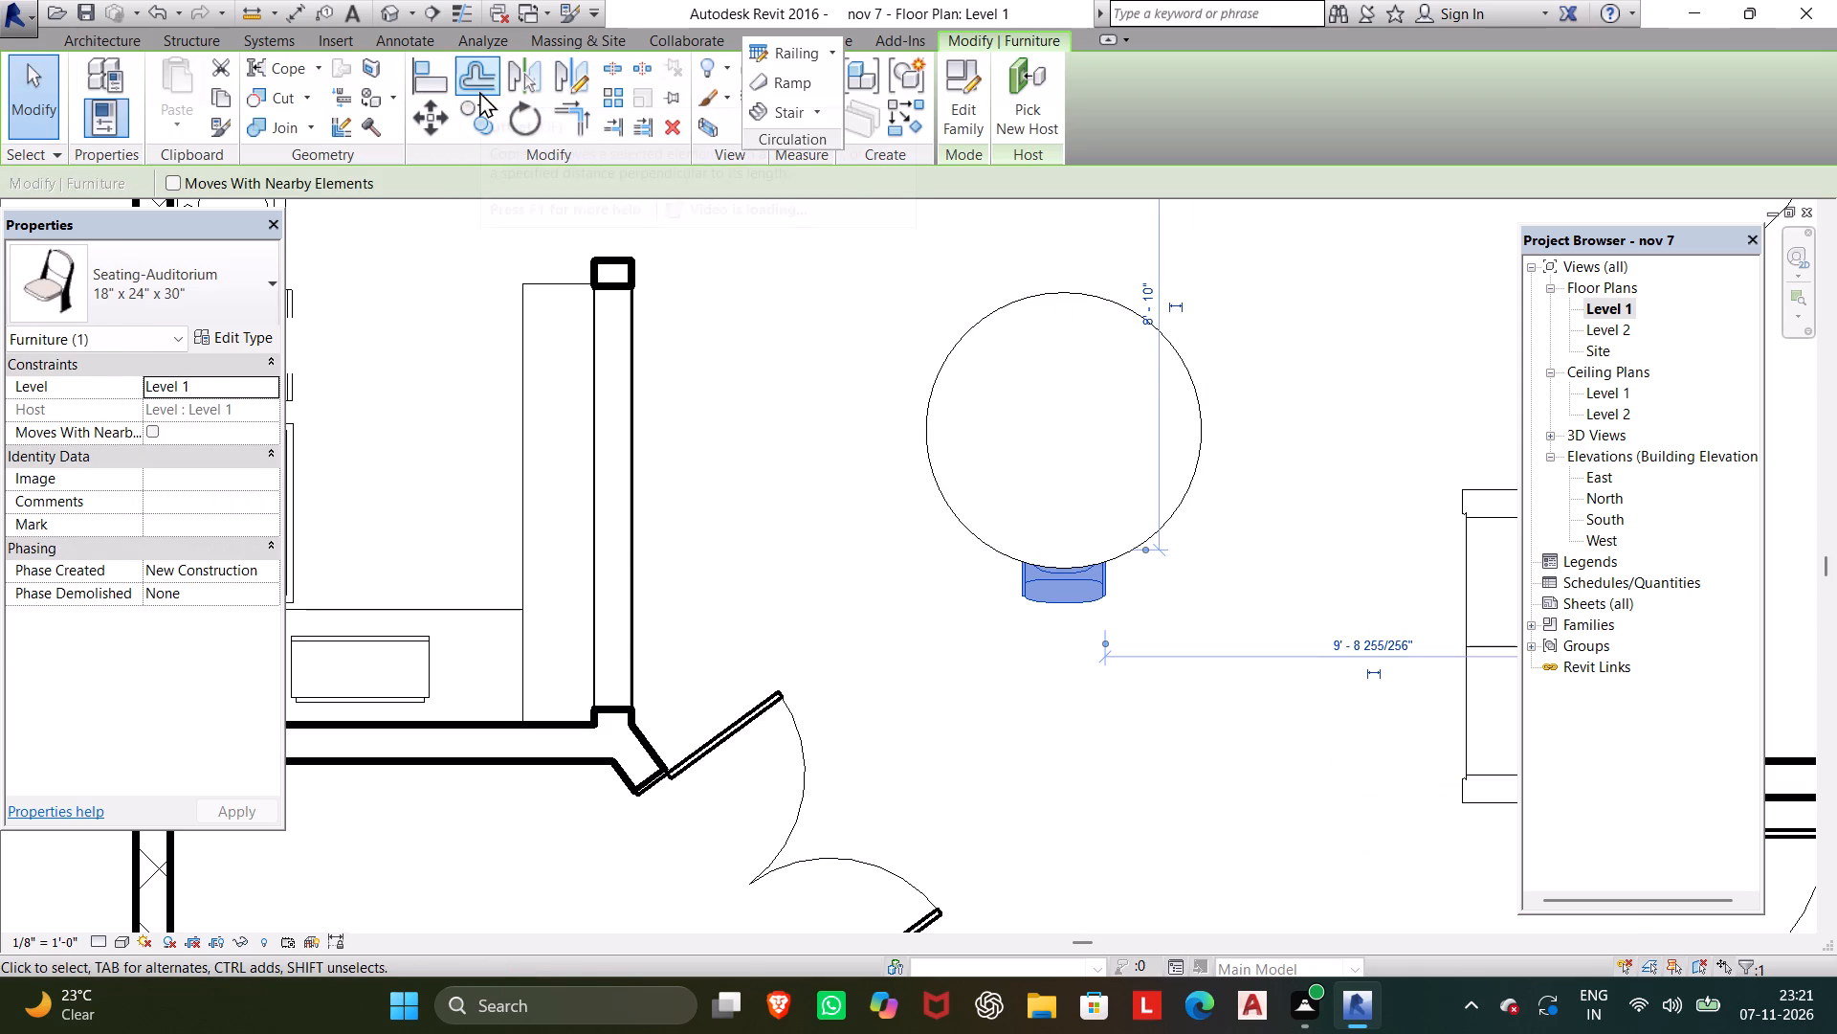
{"action": "left_click", "coordinate": [607, 84]}
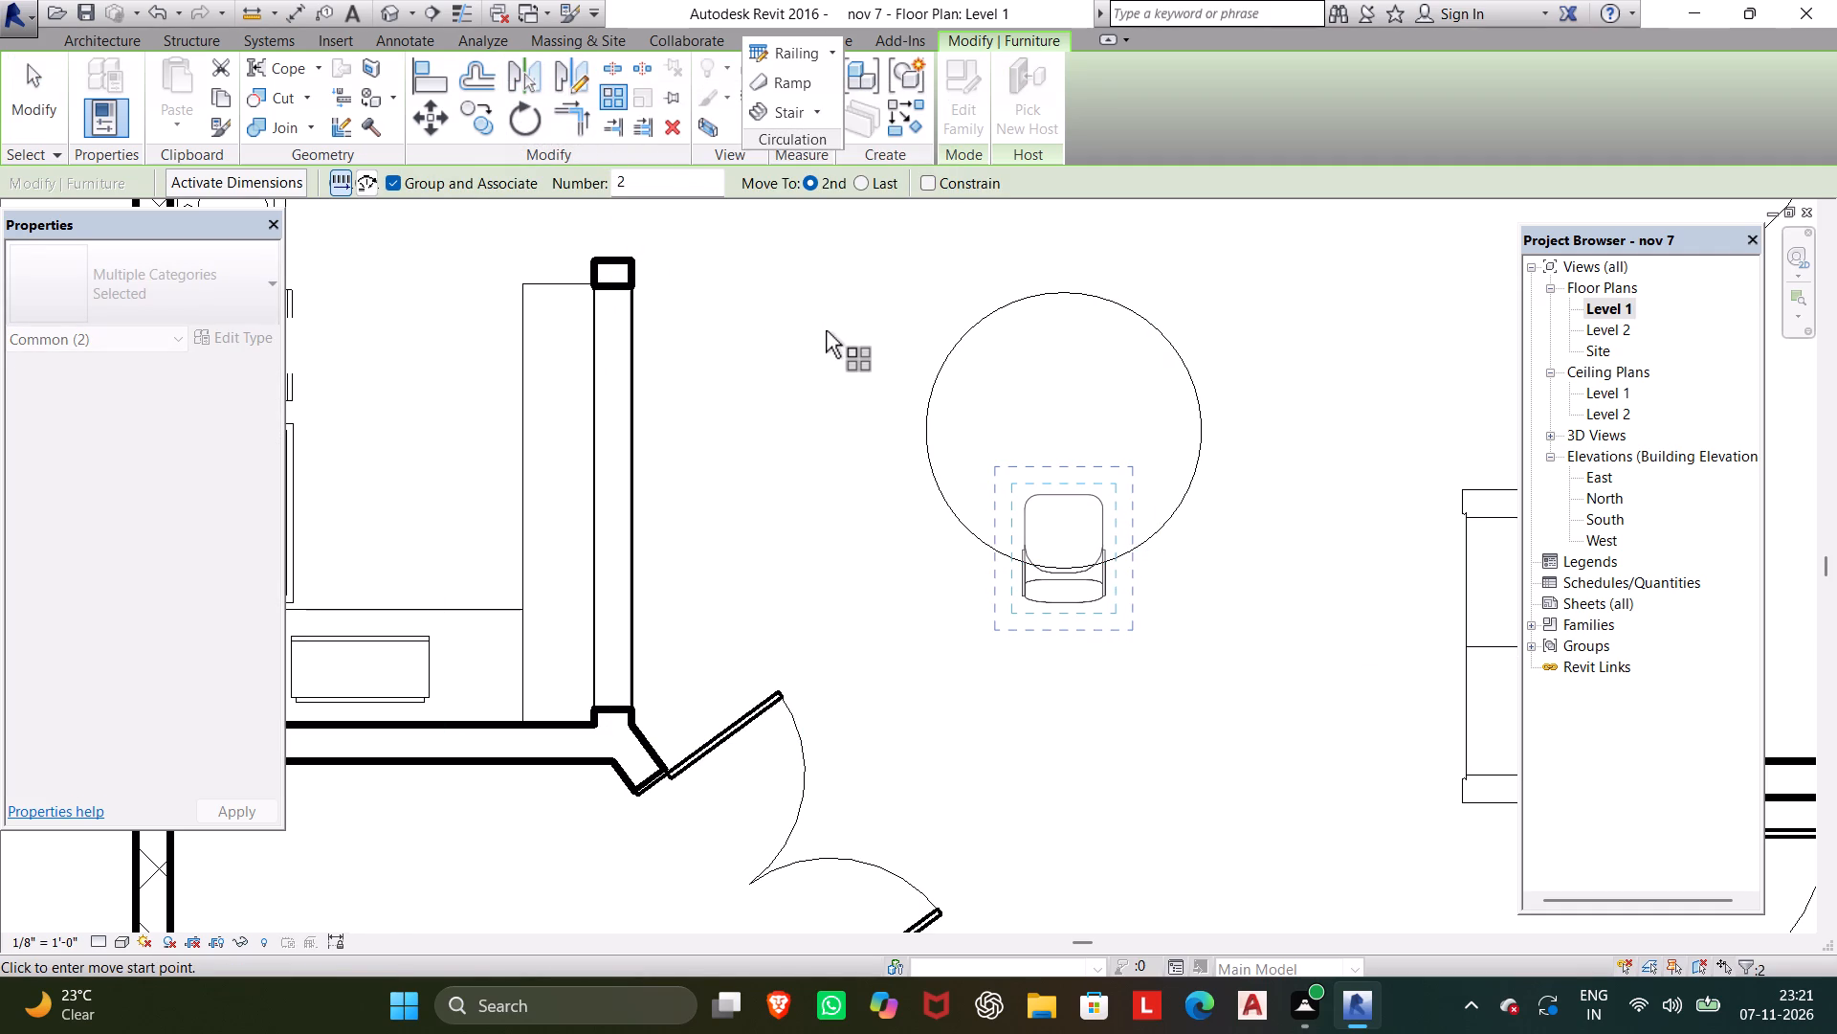
{"action": "left_click_drag", "start_coordinate": [662, 189], "coordinate": [488, 161]}
{"action": "key", "text": "6"}
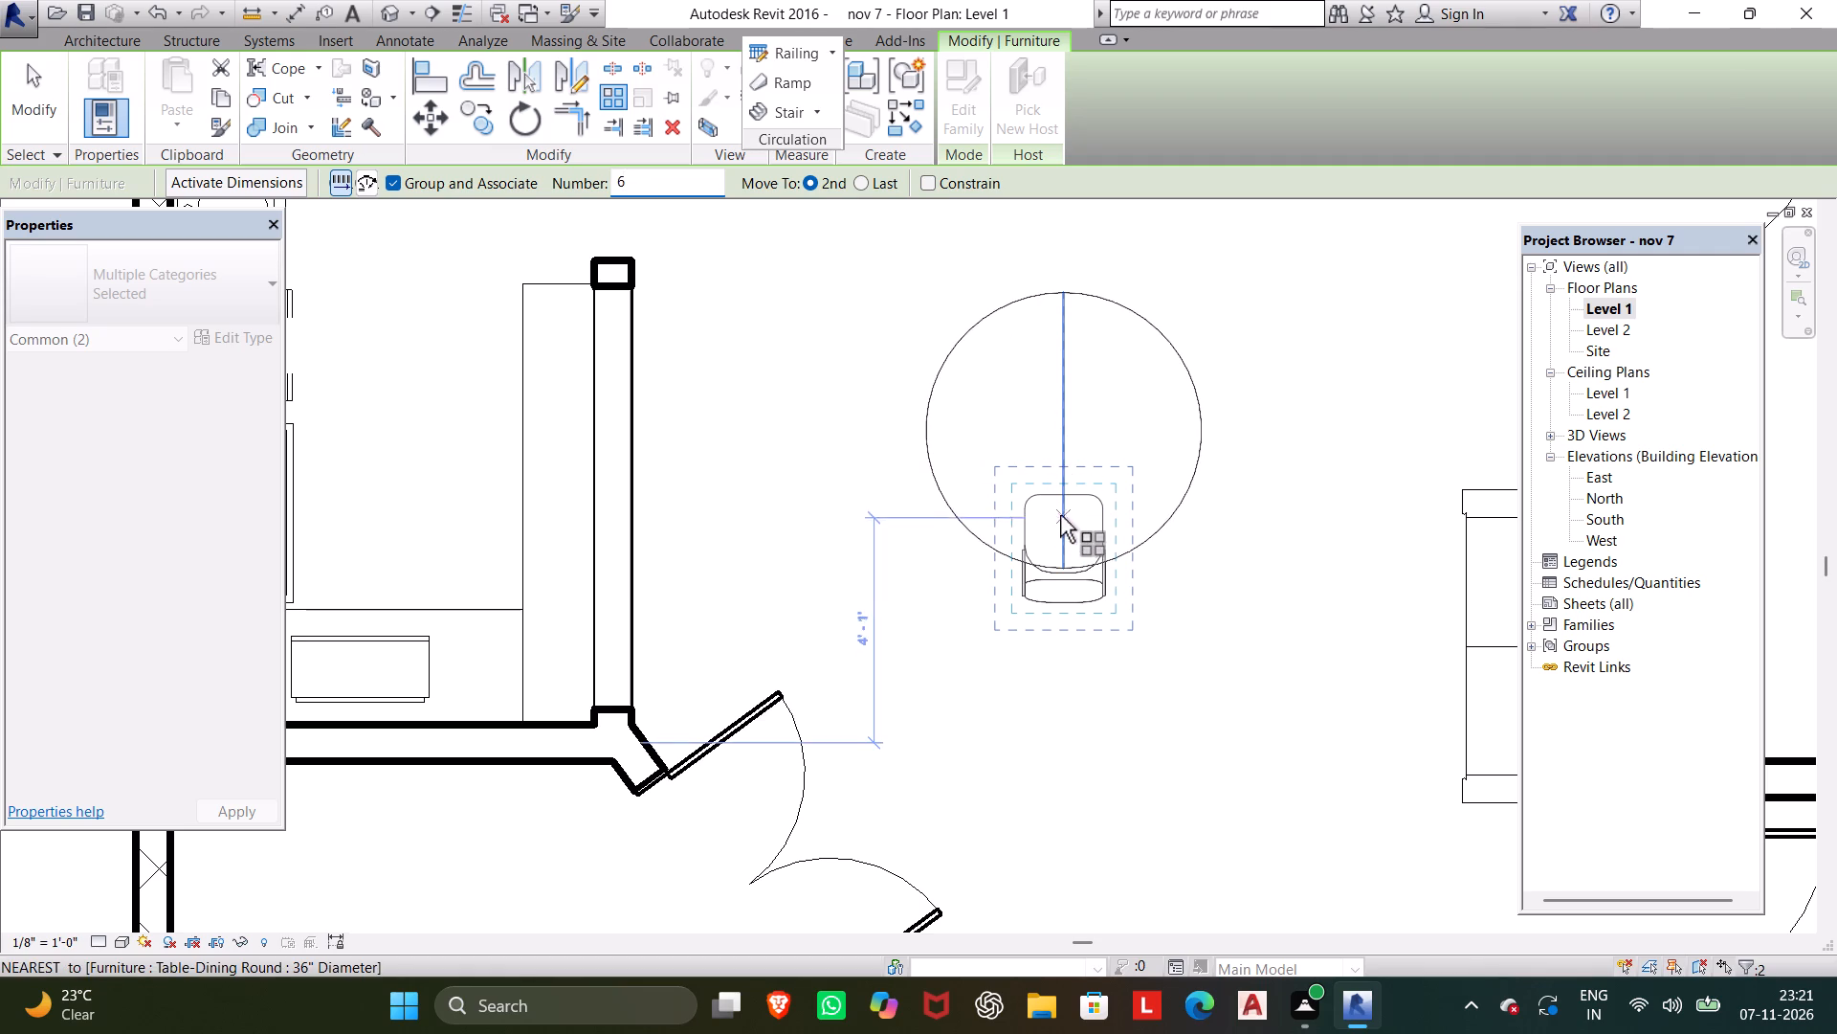
{"action": "left_click", "coordinate": [1067, 431]}
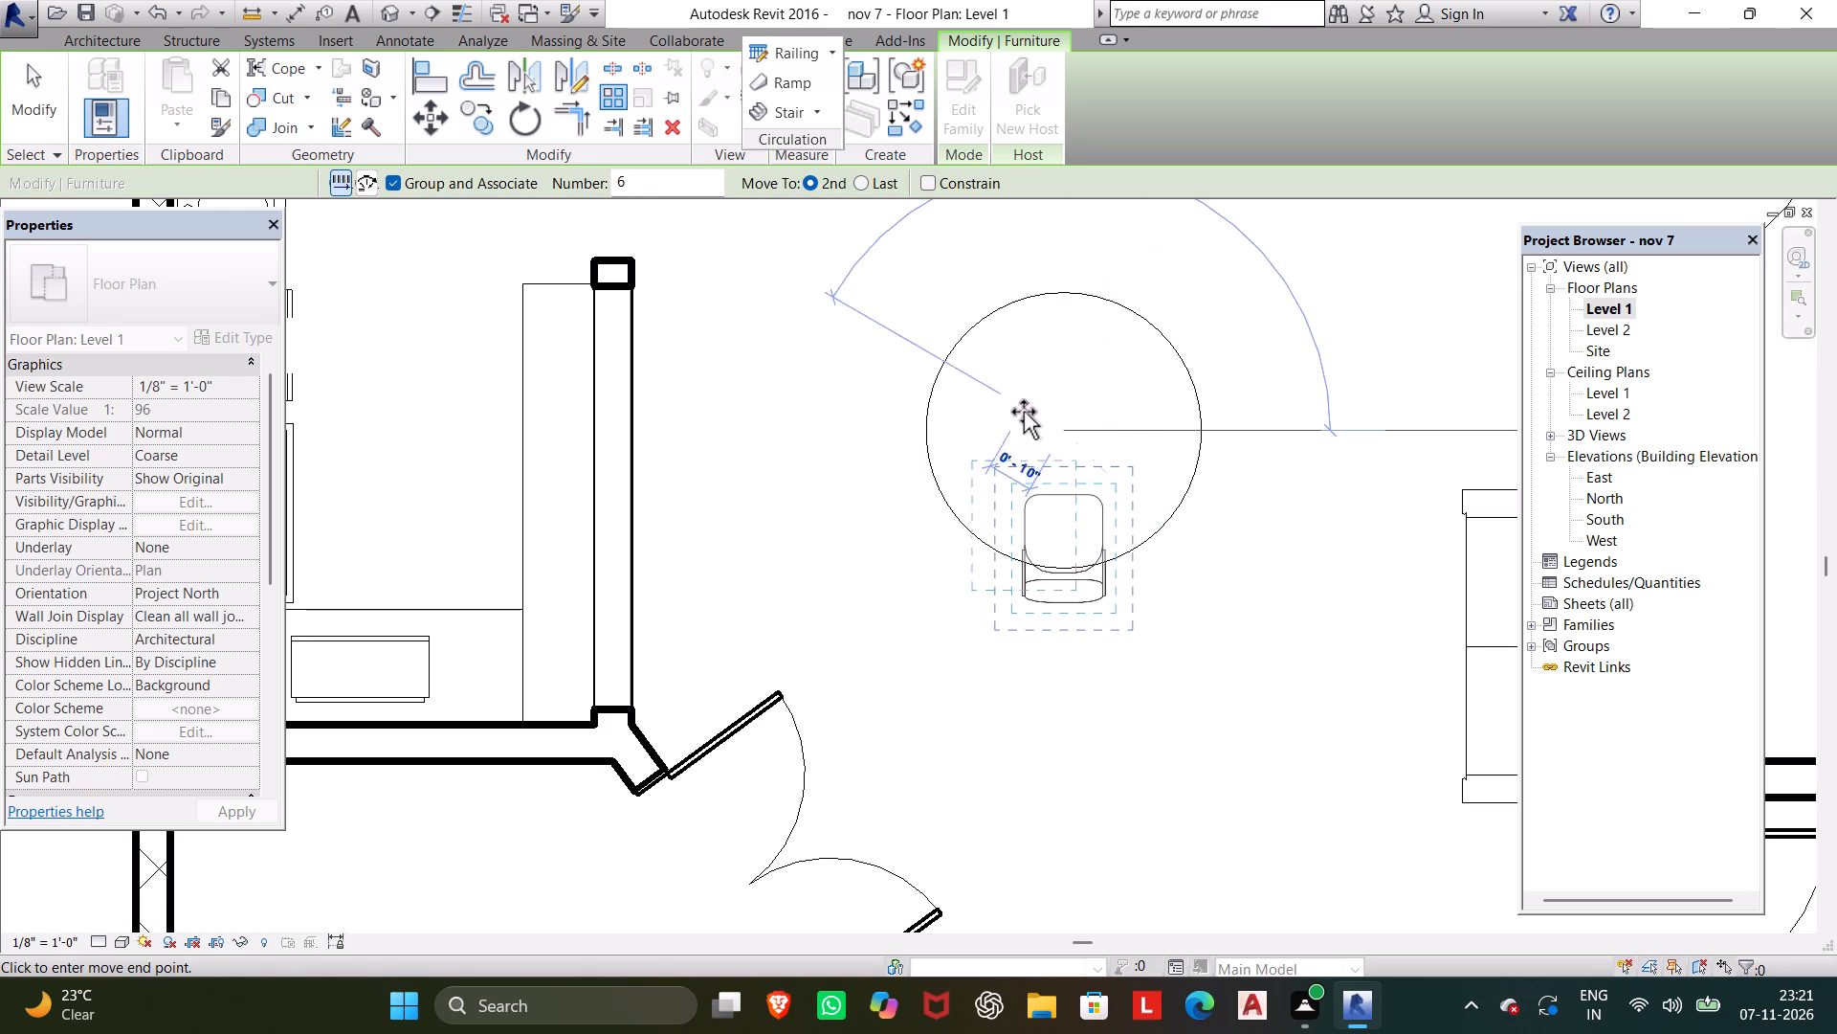
{"action": "left_click", "coordinate": [1207, 403]}
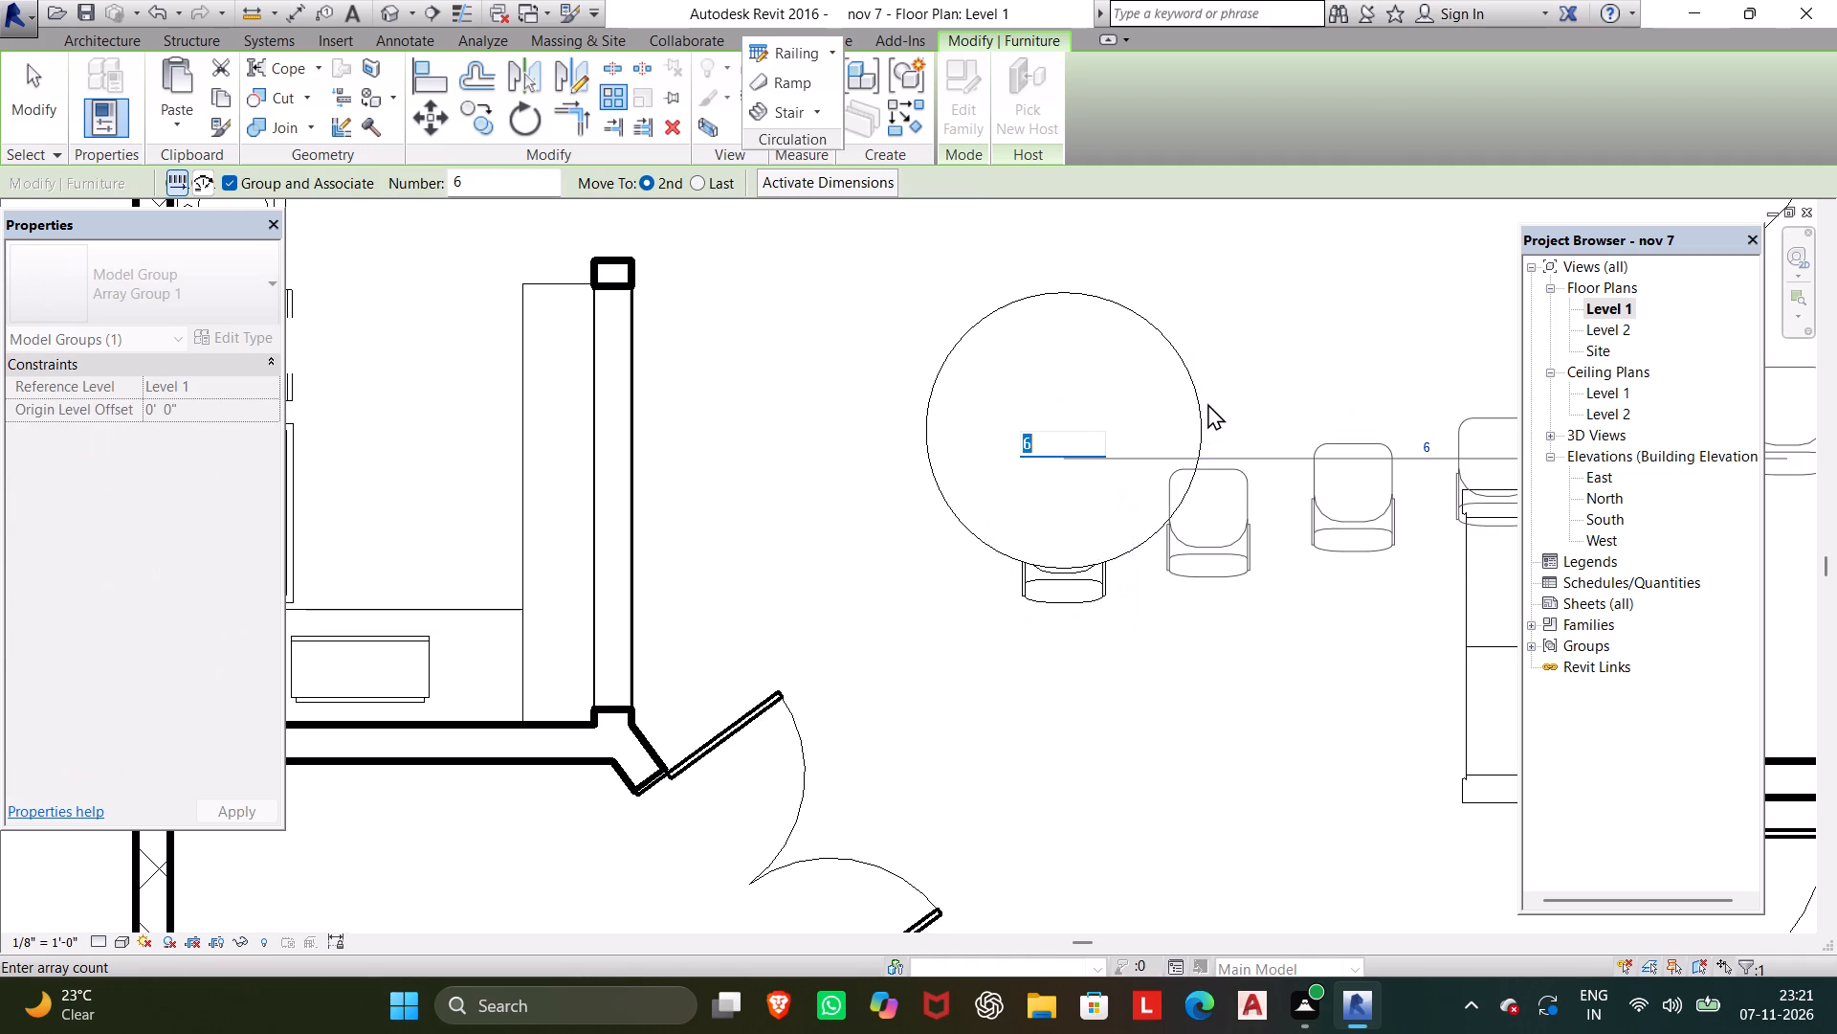
{"action": "scroll", "coordinate": [1193, 392], "scroll_direction": "down", "scroll_amount": 5}
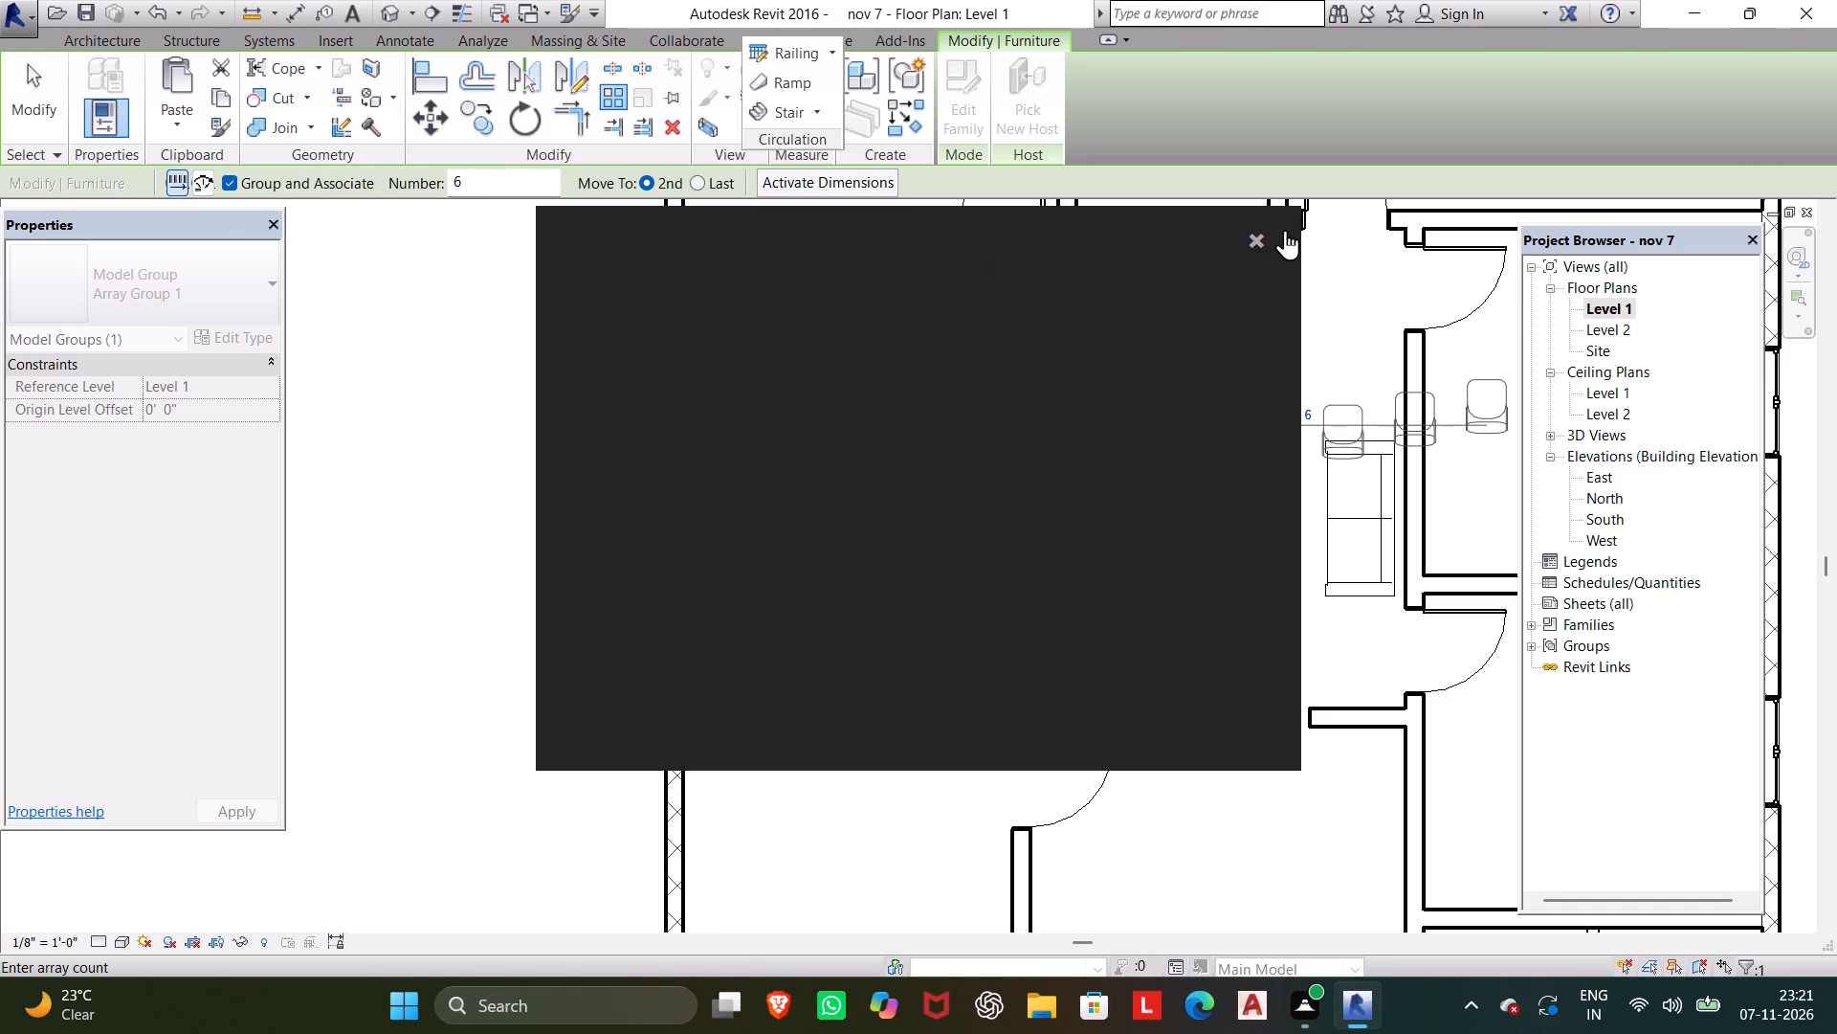
{"action": "left_click", "coordinate": [1264, 244]}
{"action": "left_click", "coordinate": [1262, 244]}
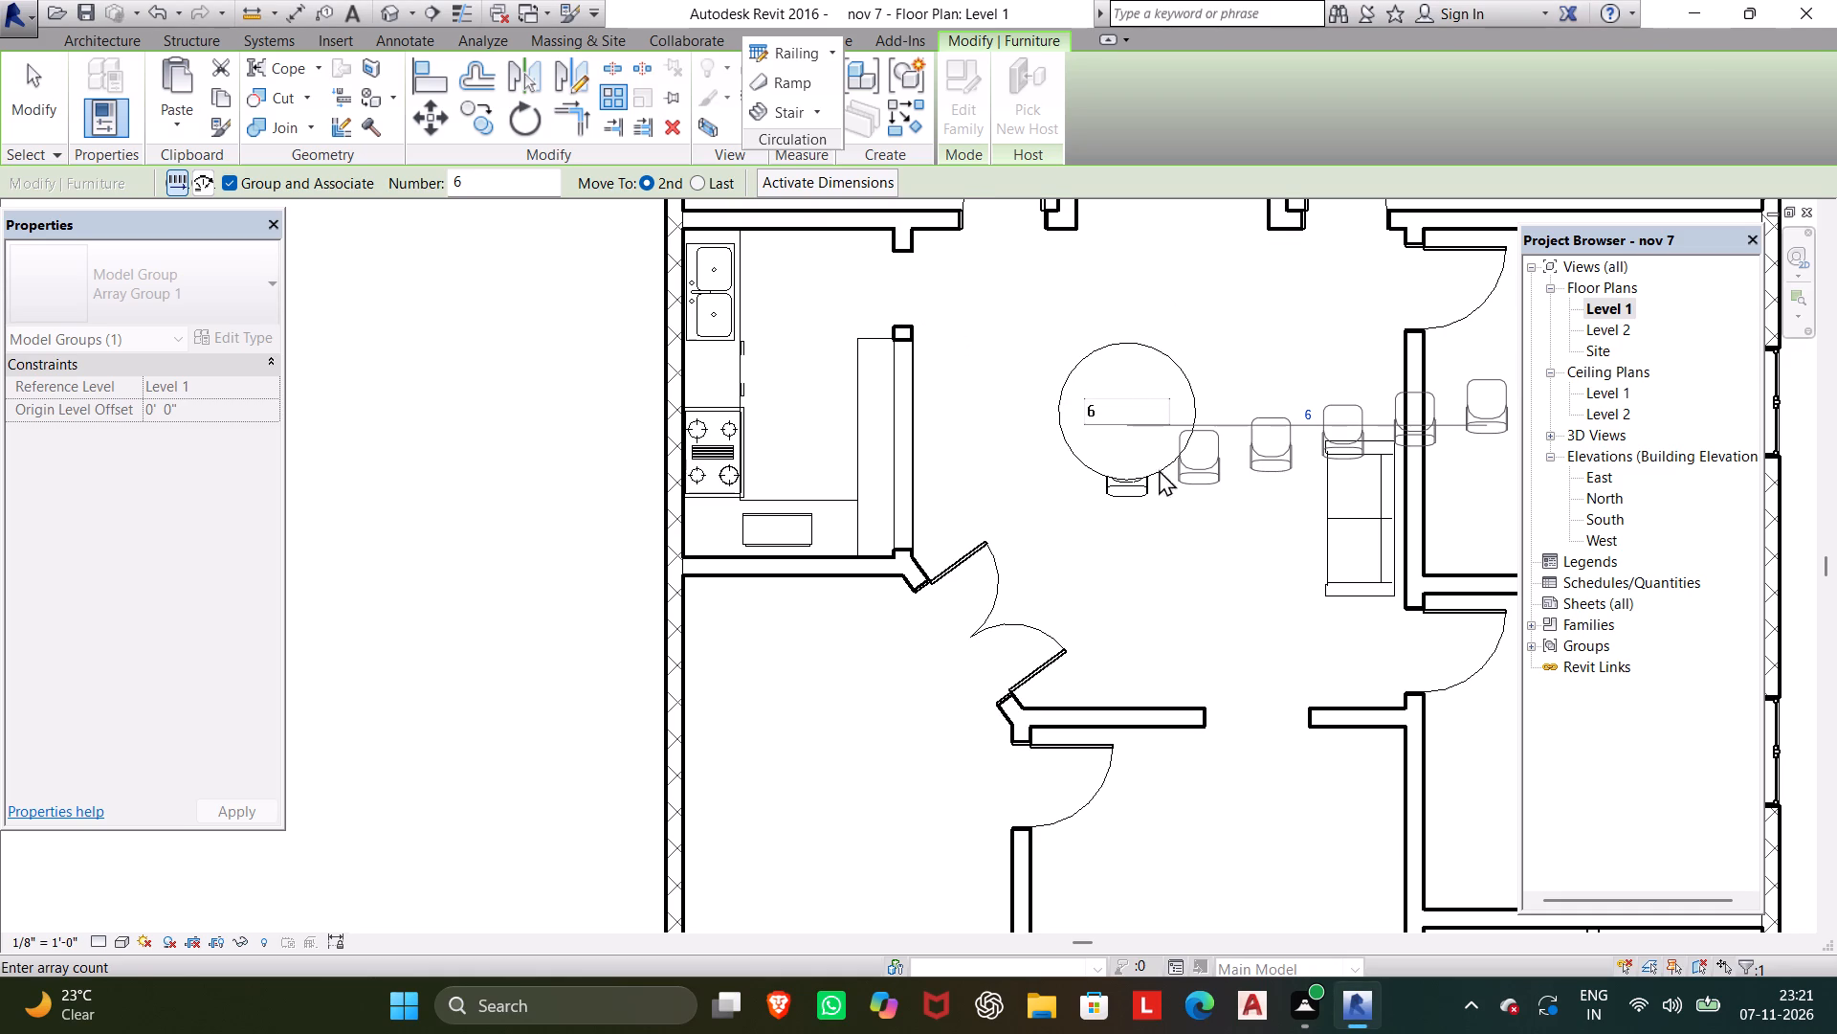
Select the second chair of the array and activate its temporary dimensions.
{"action": "left_click", "coordinate": [1204, 461]}
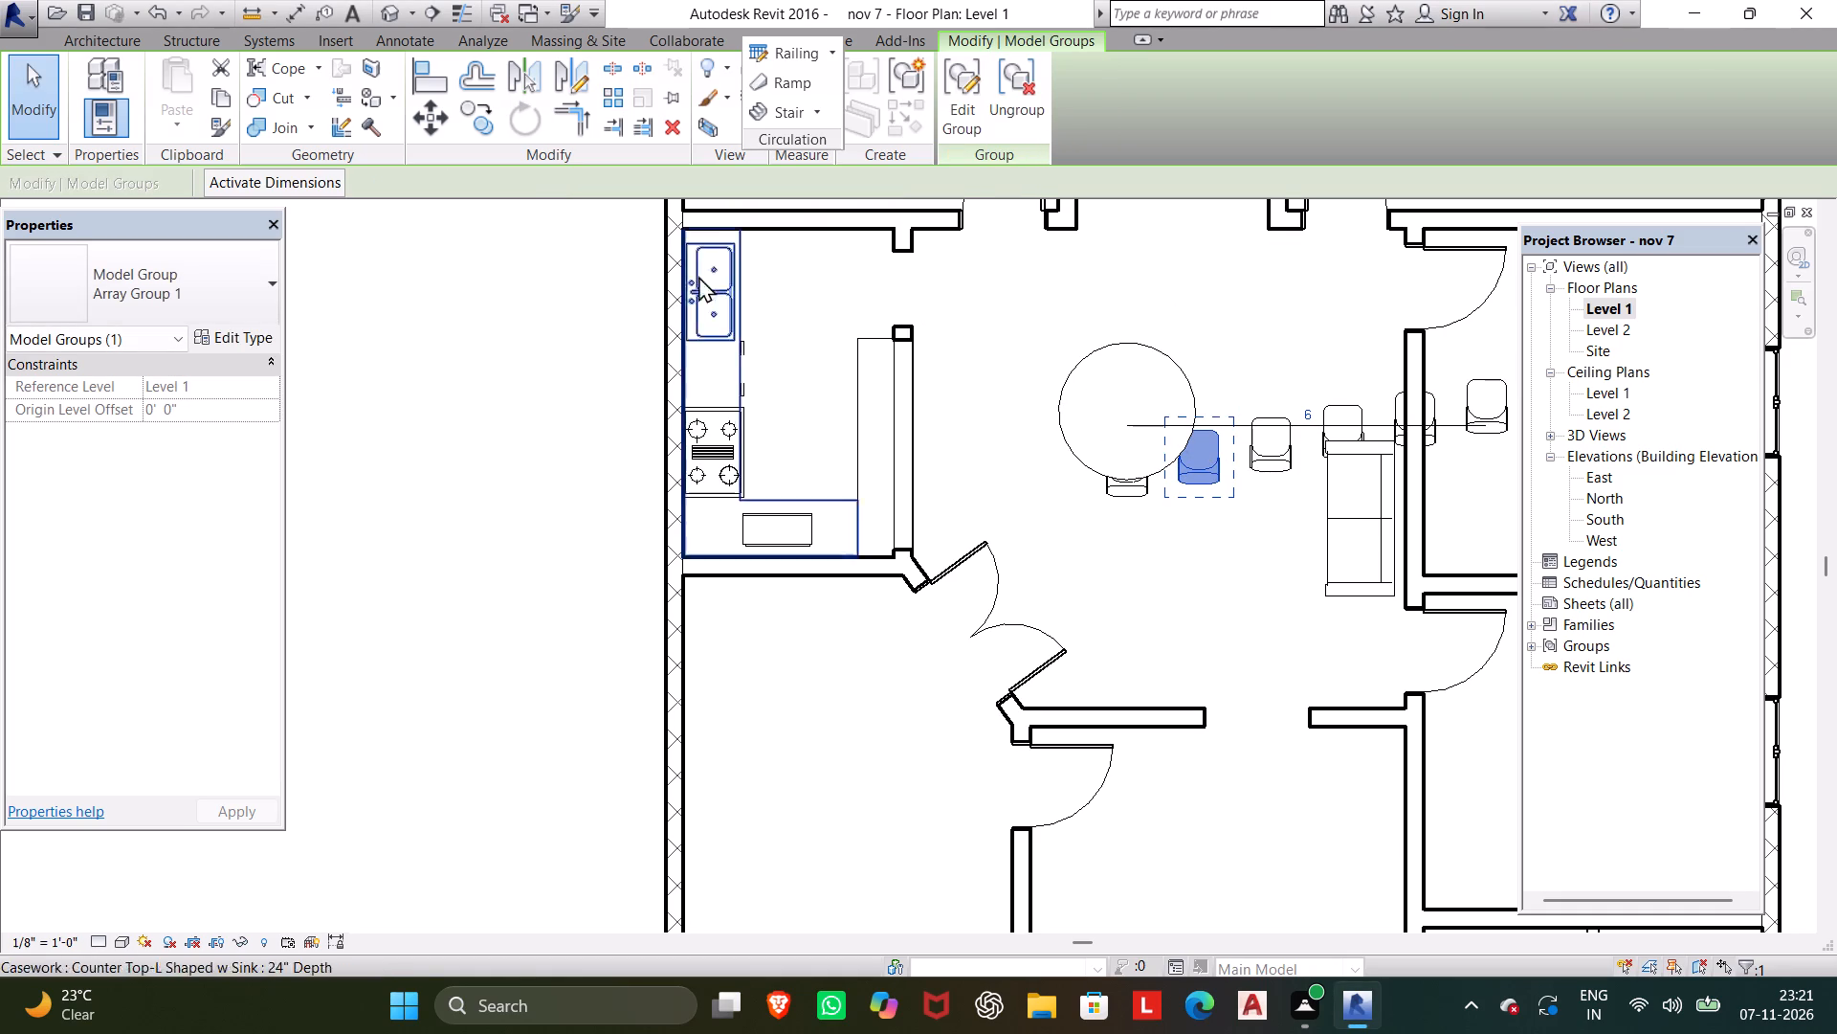
{"action": "left_click", "coordinate": [324, 185]}
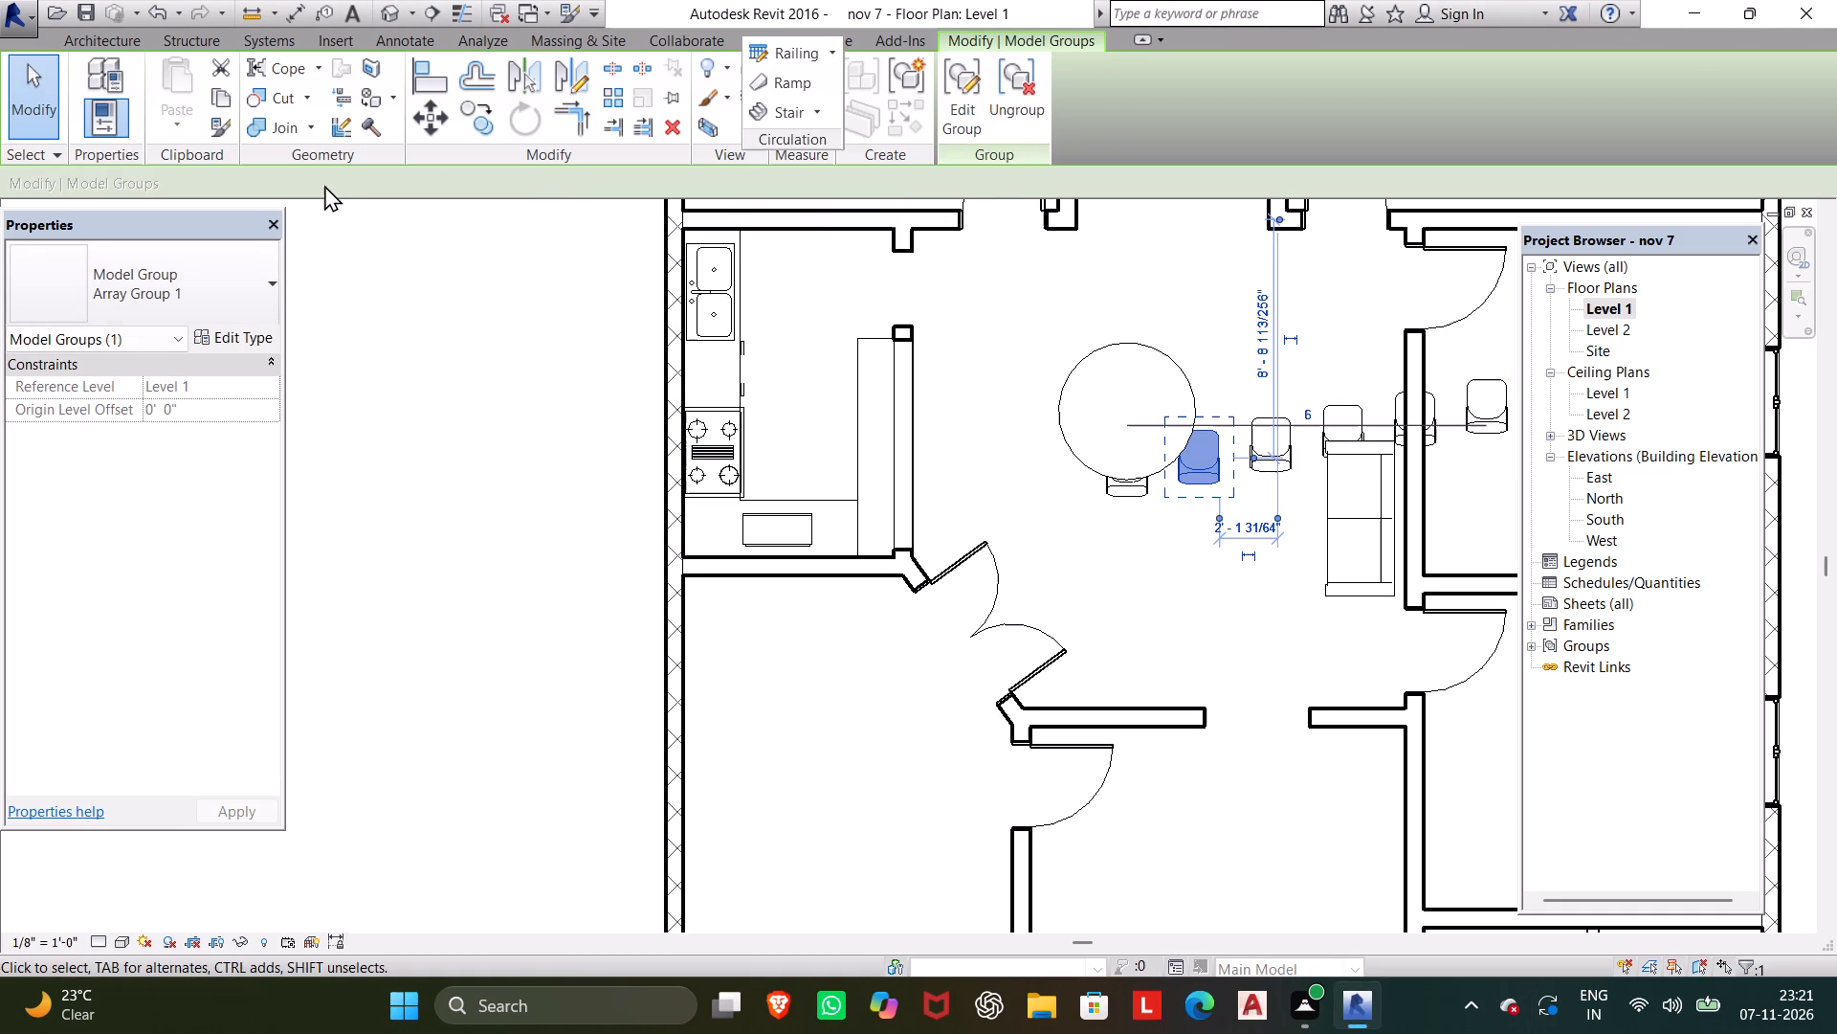
{"action": "left_click", "coordinate": [324, 185]}
{"action": "left_click", "coordinate": [324, 185]}
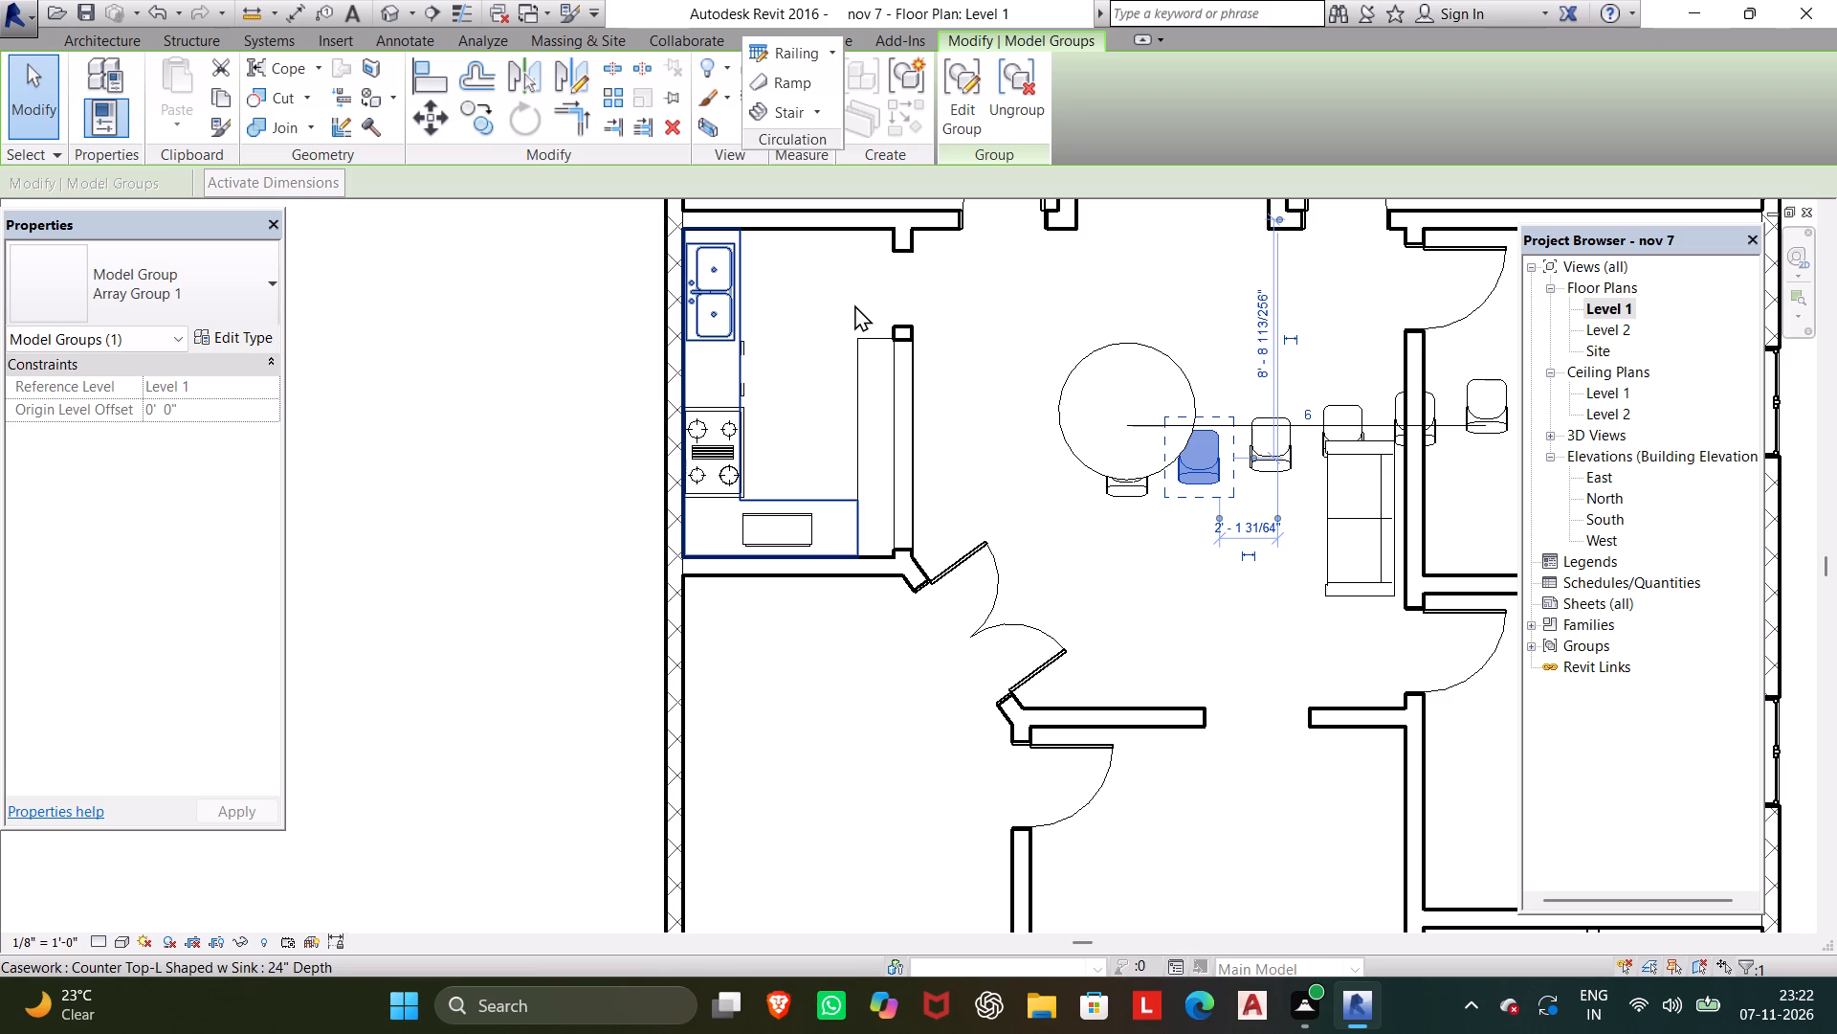
Delete the four easternmost arrayed chairs, keeping the two chairs closest to the round table.
{"action": "scroll", "coordinate": [1215, 658], "scroll_direction": "down", "scroll_amount": 3}
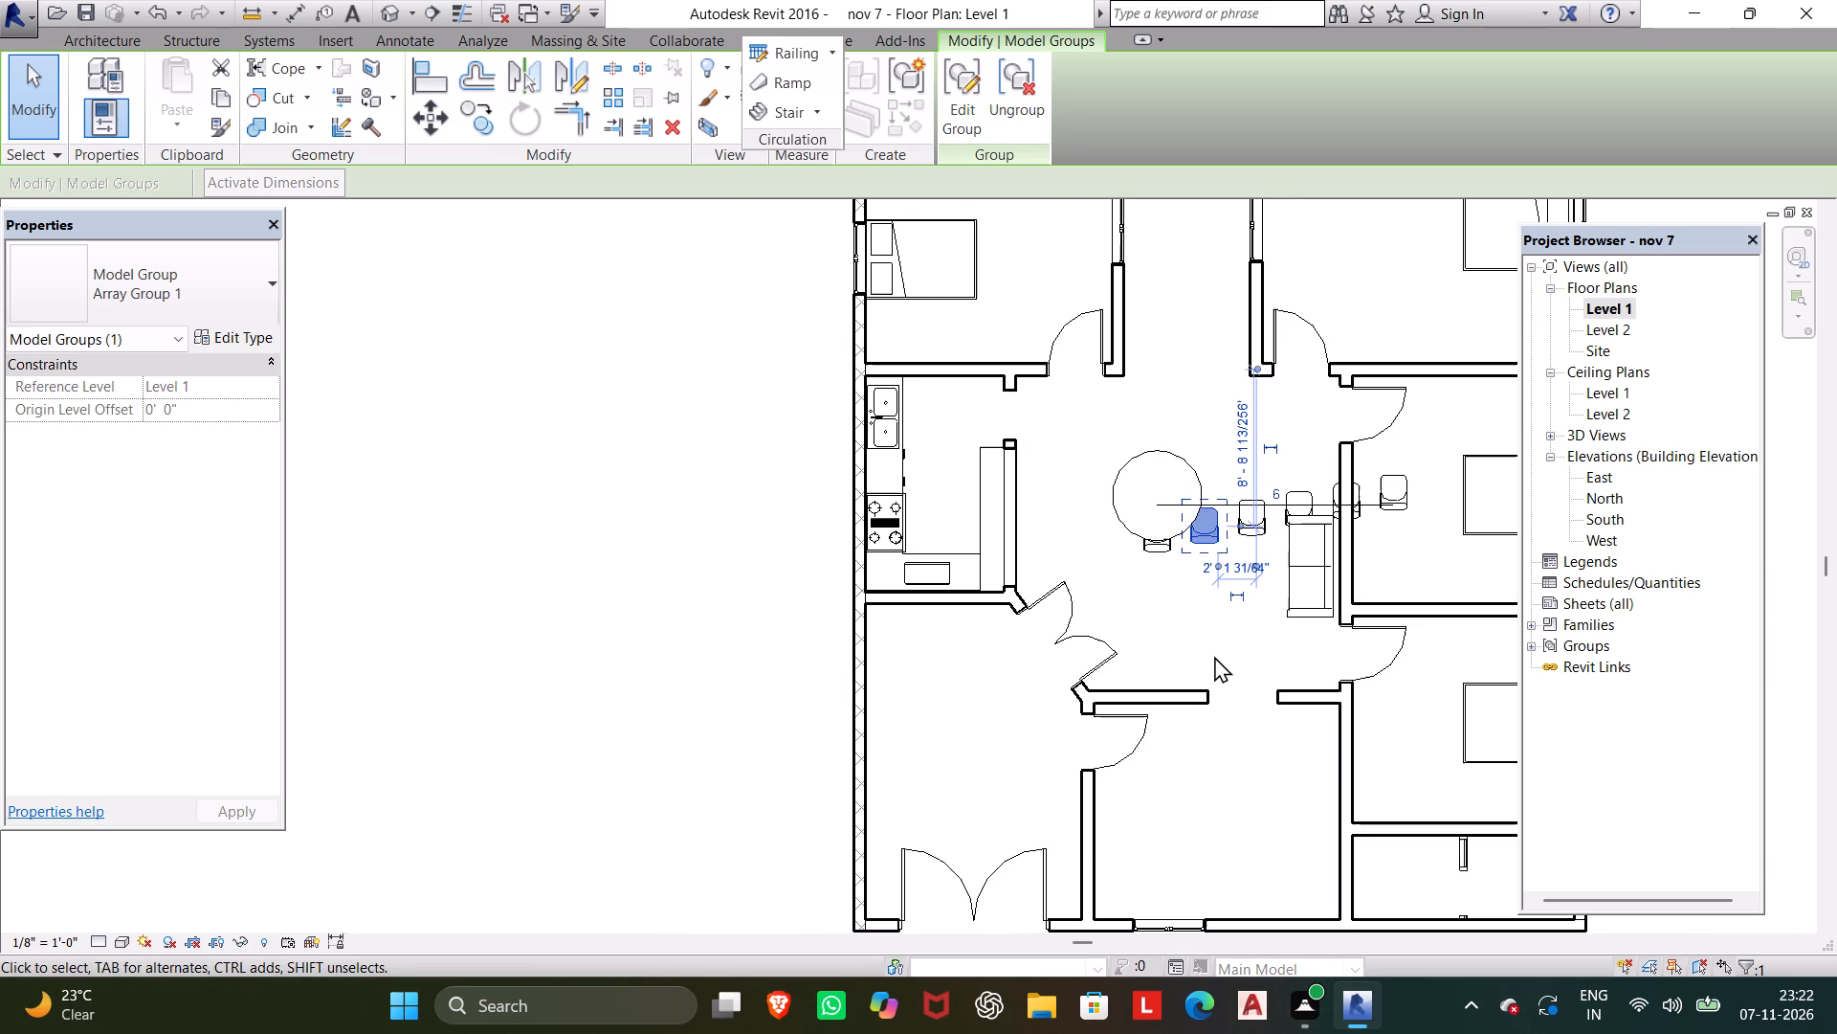
{"action": "scroll", "coordinate": [1213, 649], "scroll_direction": "down", "scroll_amount": 1}
{"action": "scroll", "coordinate": [1446, 560], "scroll_direction": "up", "scroll_amount": 4}
{"action": "left_click", "coordinate": [1294, 486]}
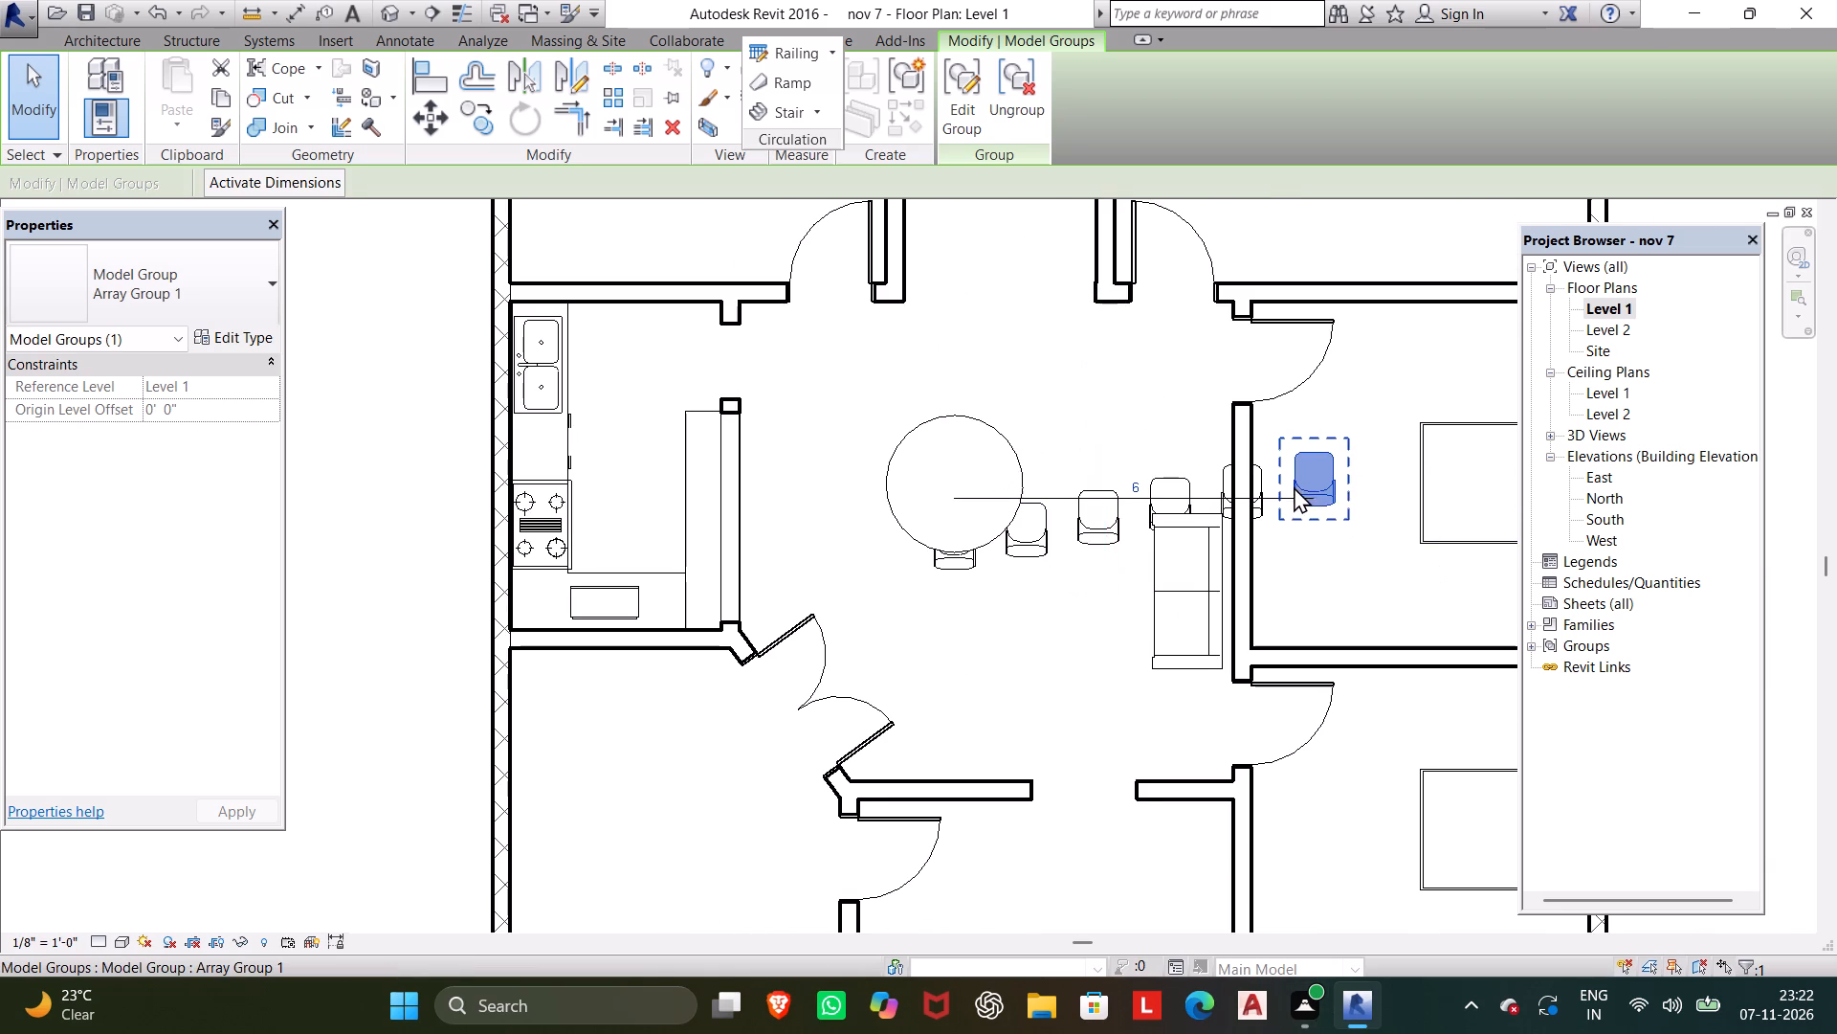
{"action": "key", "text": "Delete"}
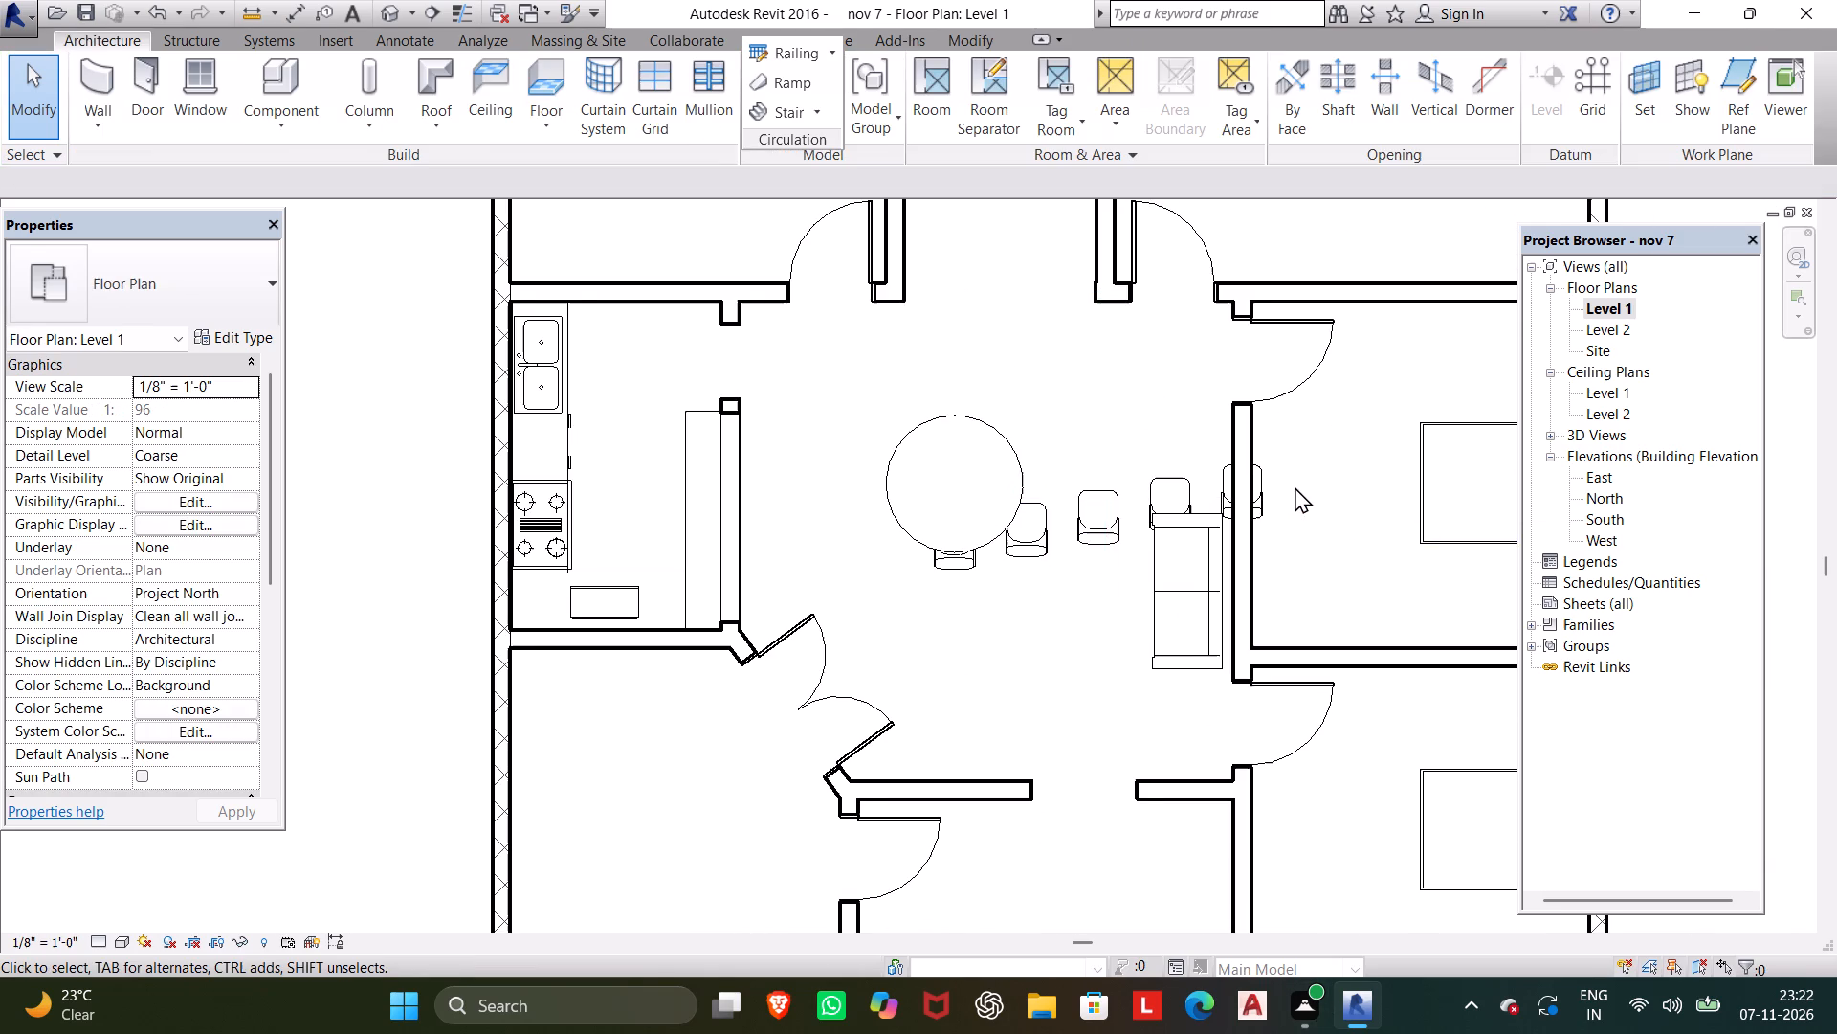
{"action": "left_click", "coordinate": [1228, 472]}
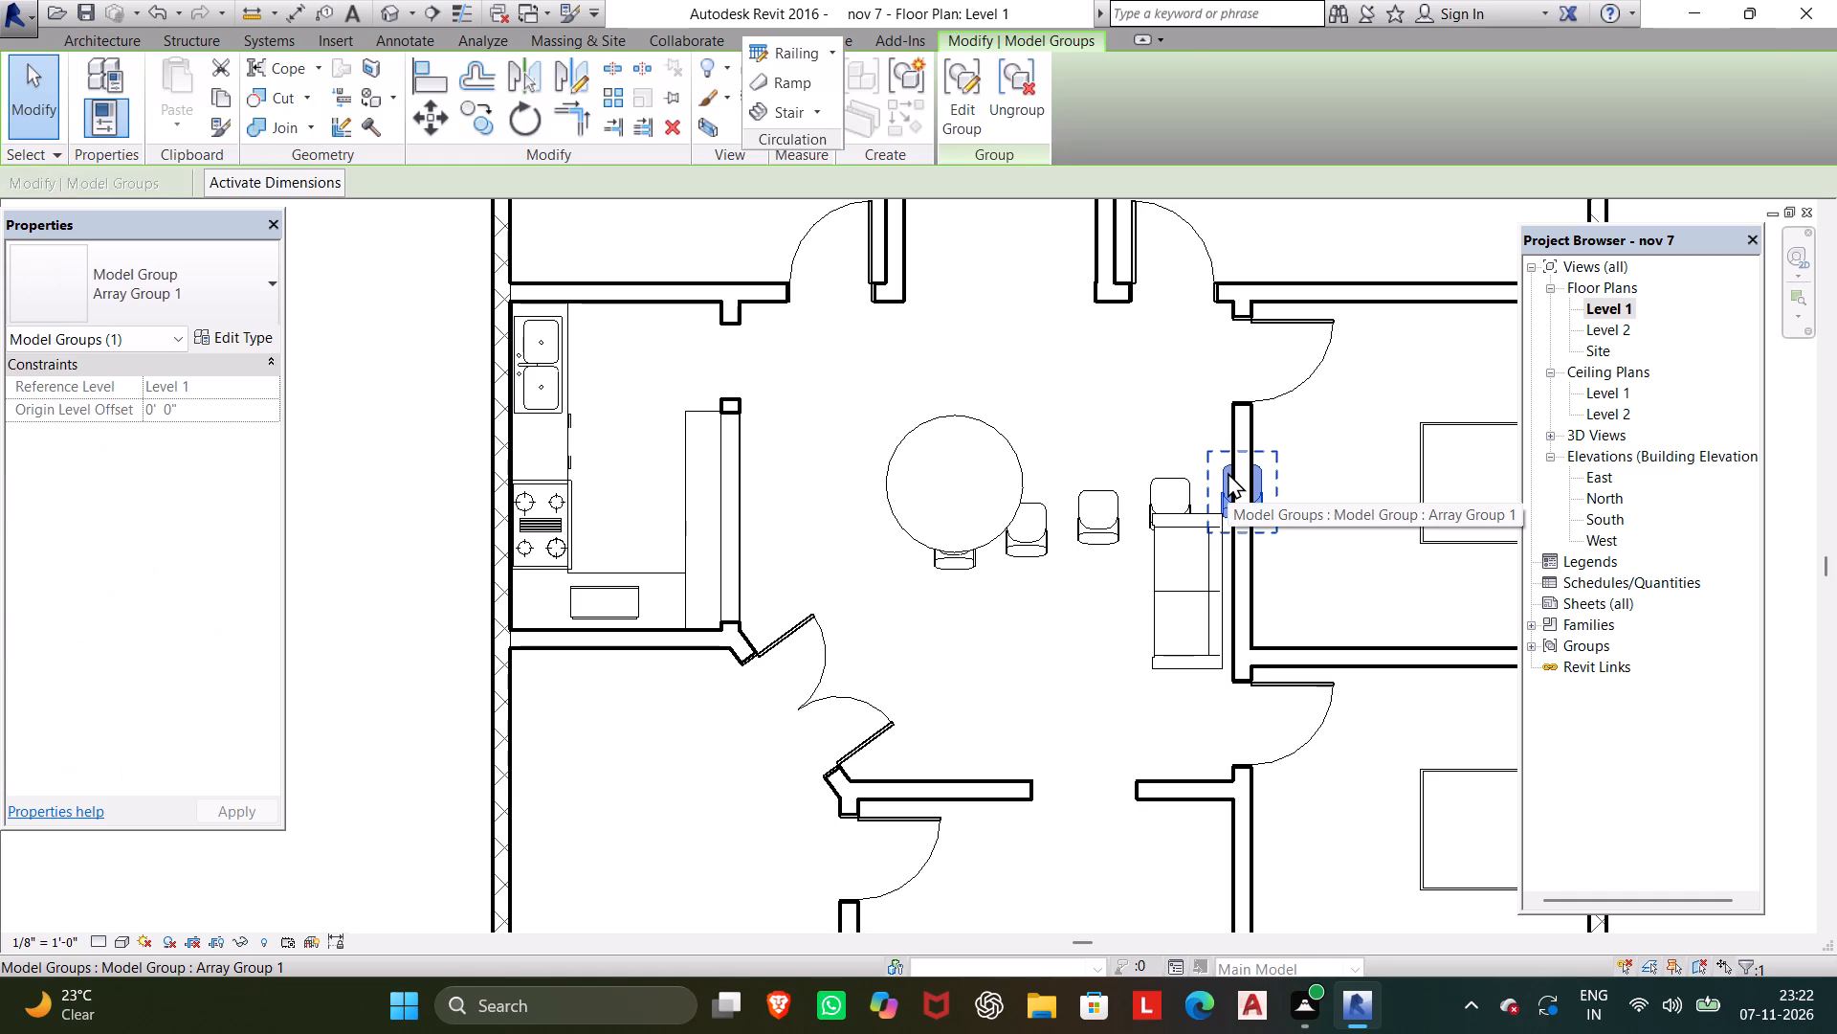
{"action": "key", "text": "Delete"}
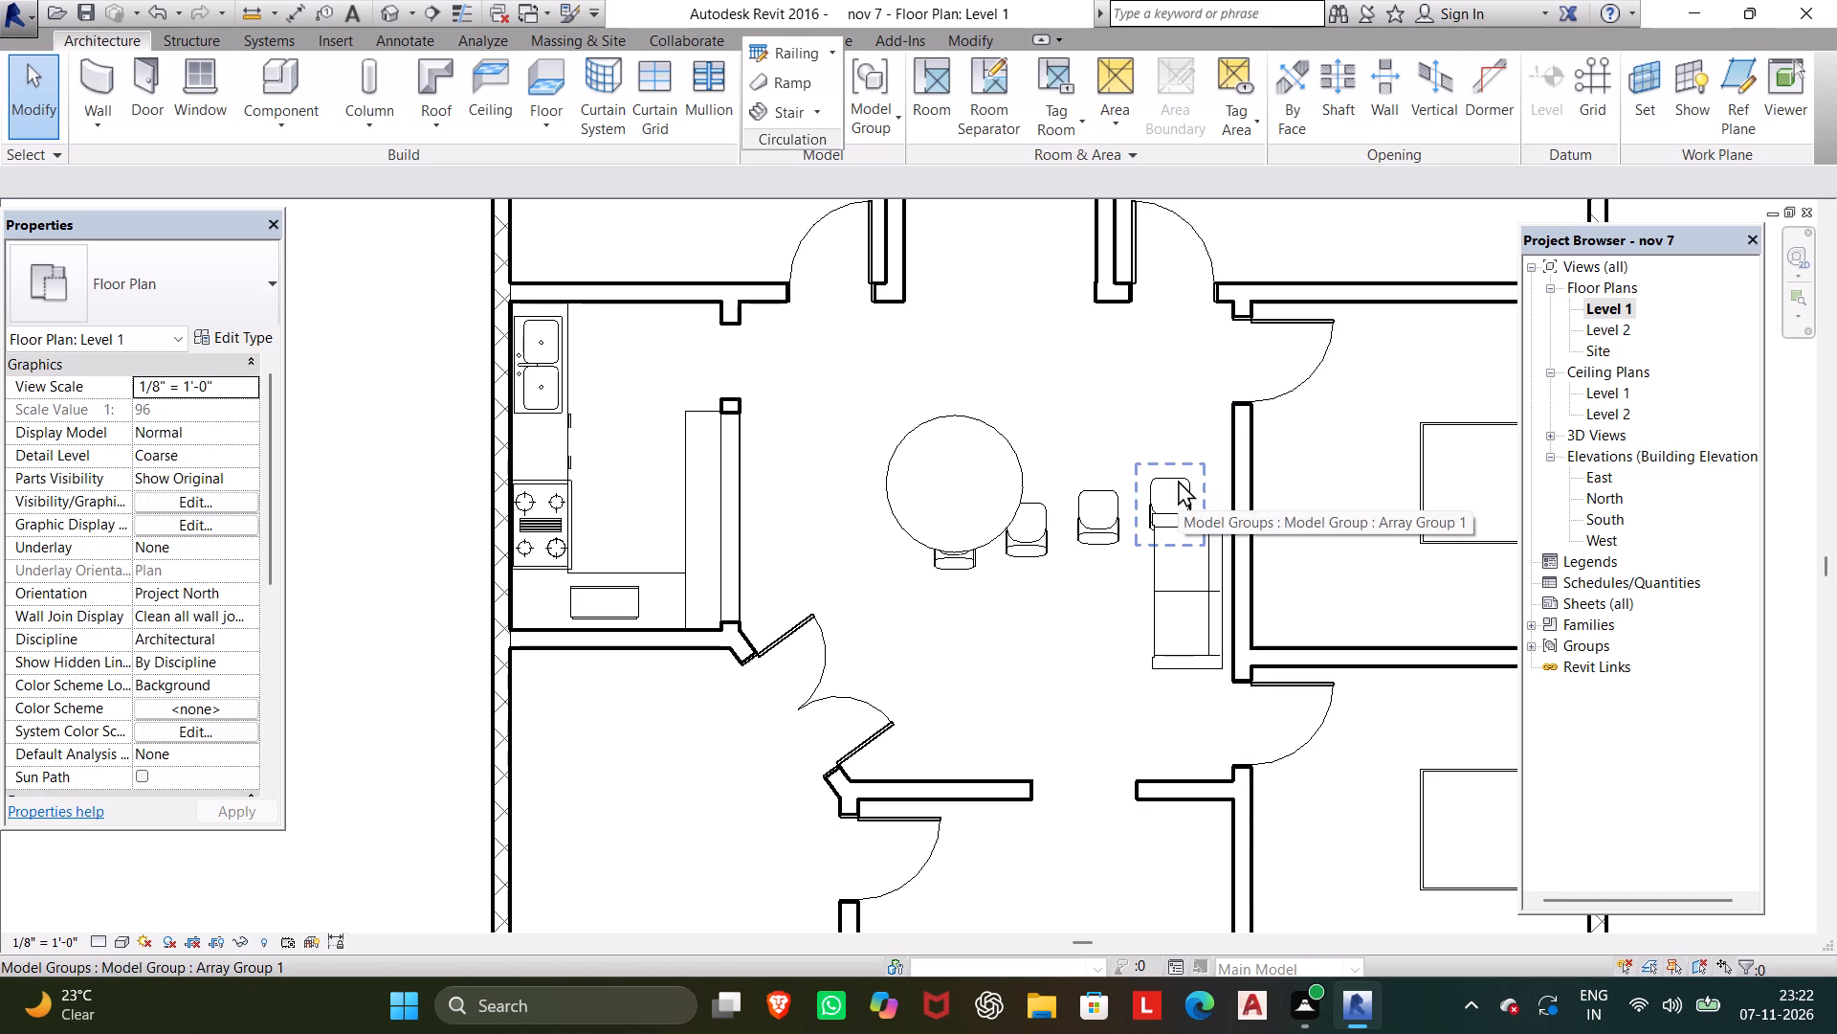
{"action": "left_click", "coordinate": [1178, 480]}
{"action": "key", "text": "Delete"}
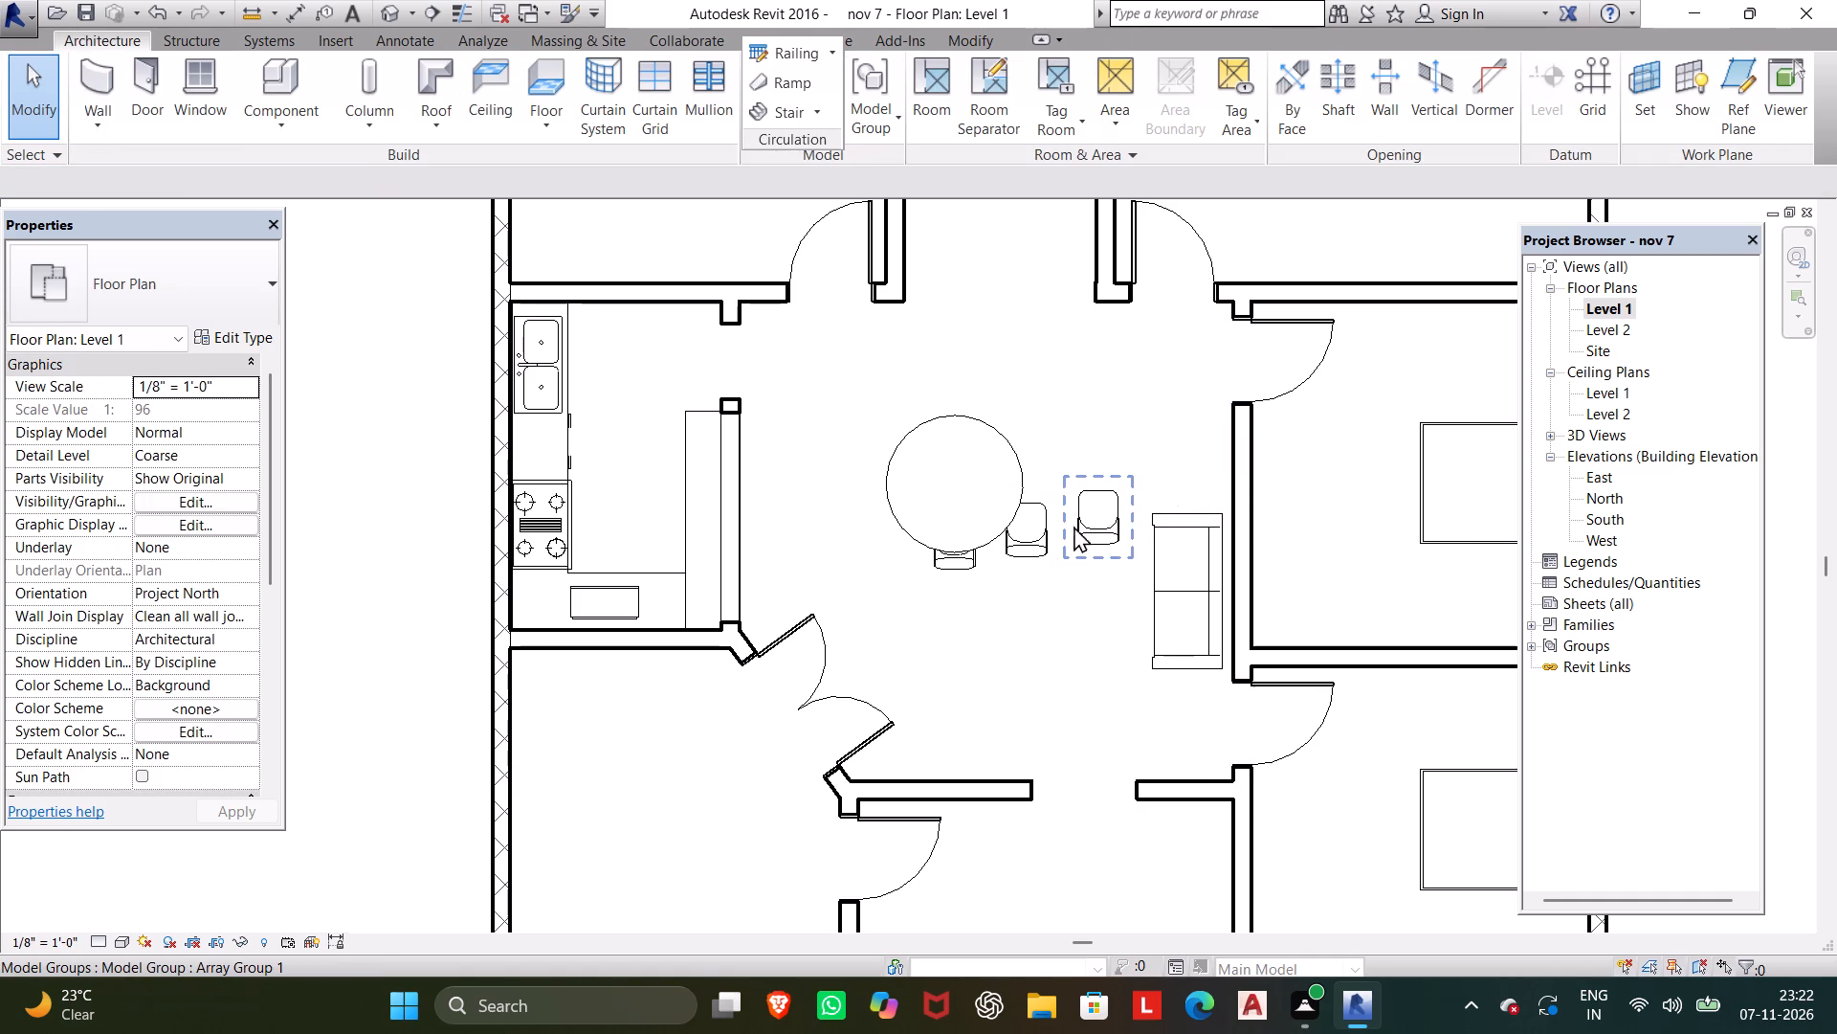
{"action": "left_click", "coordinate": [1087, 511]}
{"action": "left_click", "coordinate": [1087, 511]}
{"action": "key", "text": "Delete"}
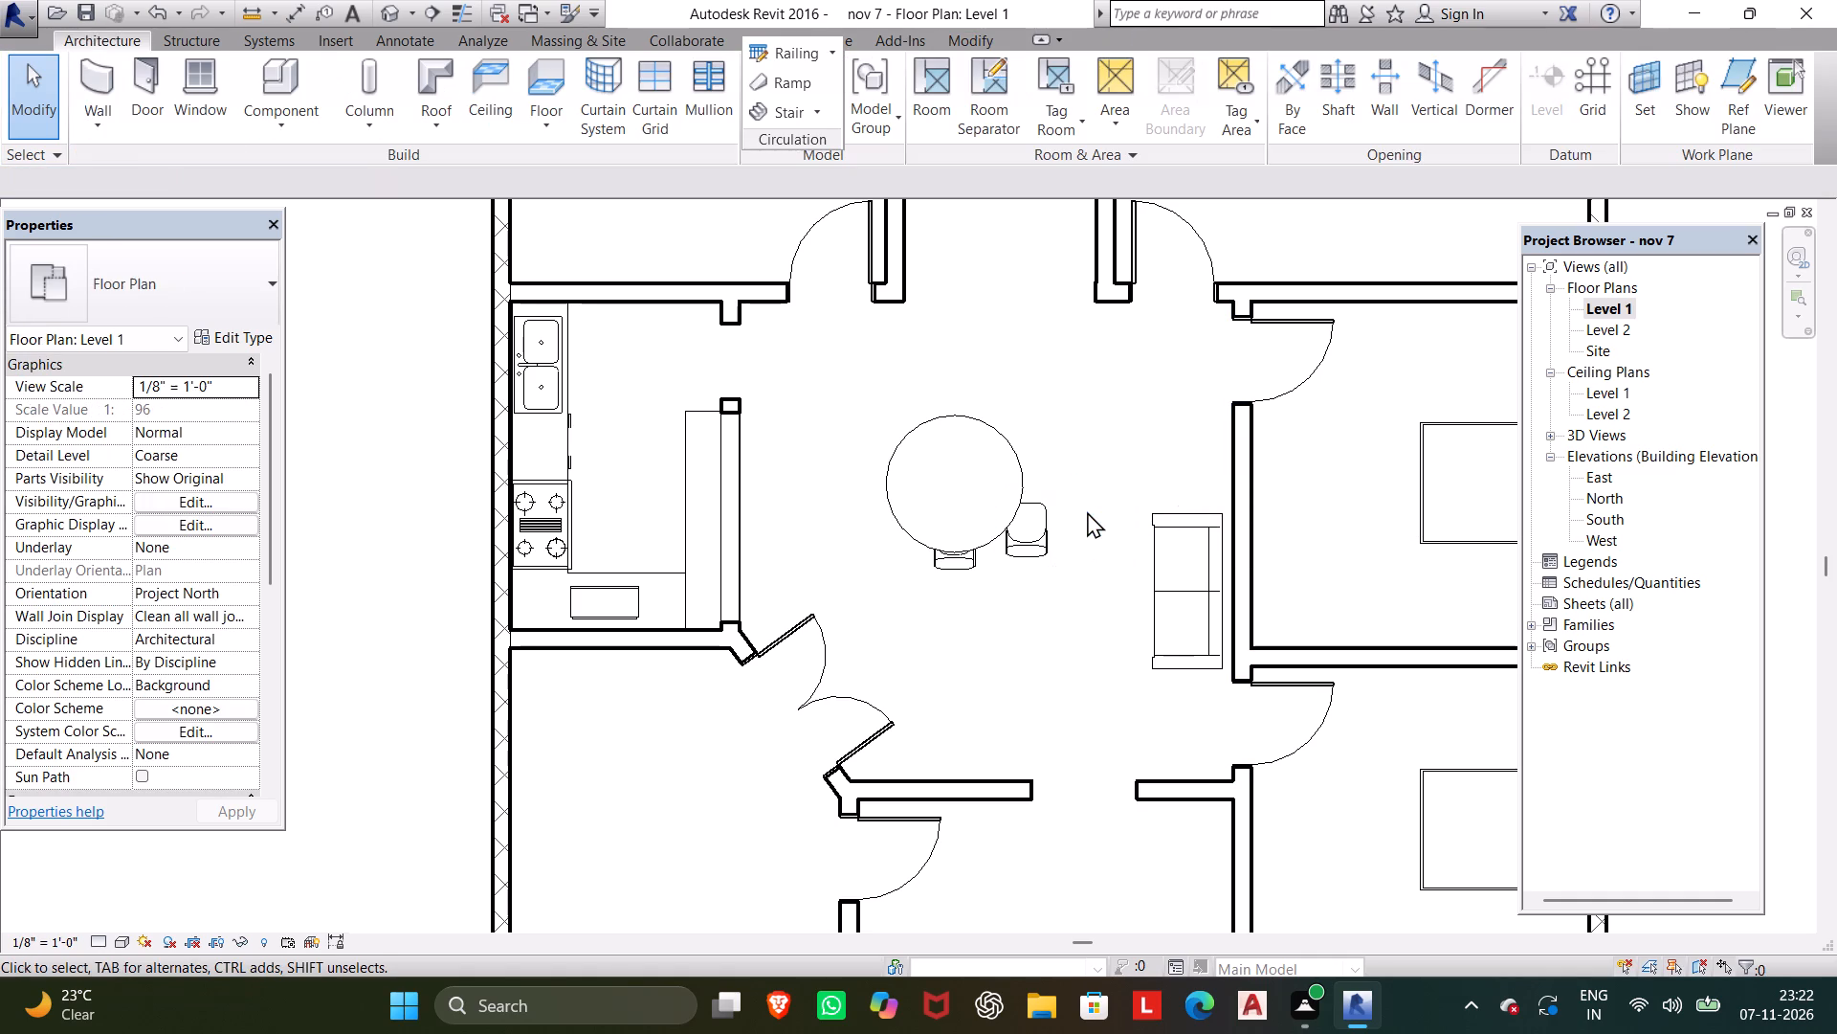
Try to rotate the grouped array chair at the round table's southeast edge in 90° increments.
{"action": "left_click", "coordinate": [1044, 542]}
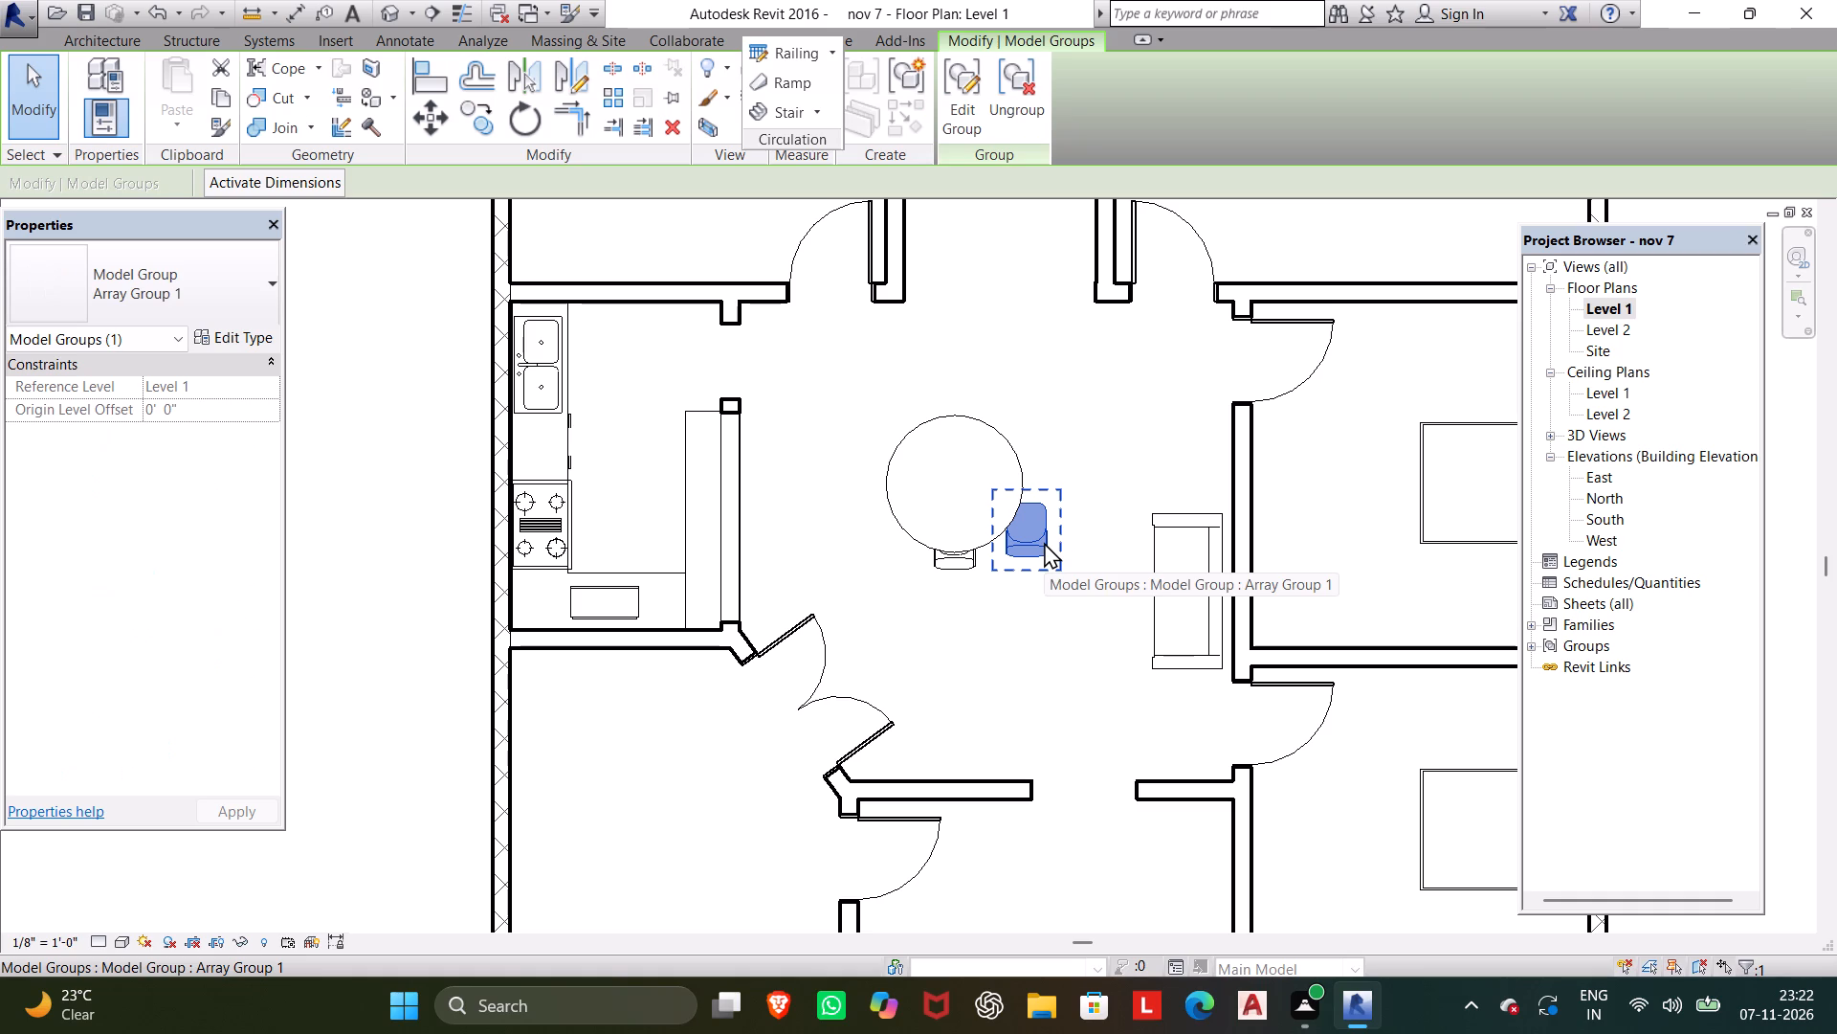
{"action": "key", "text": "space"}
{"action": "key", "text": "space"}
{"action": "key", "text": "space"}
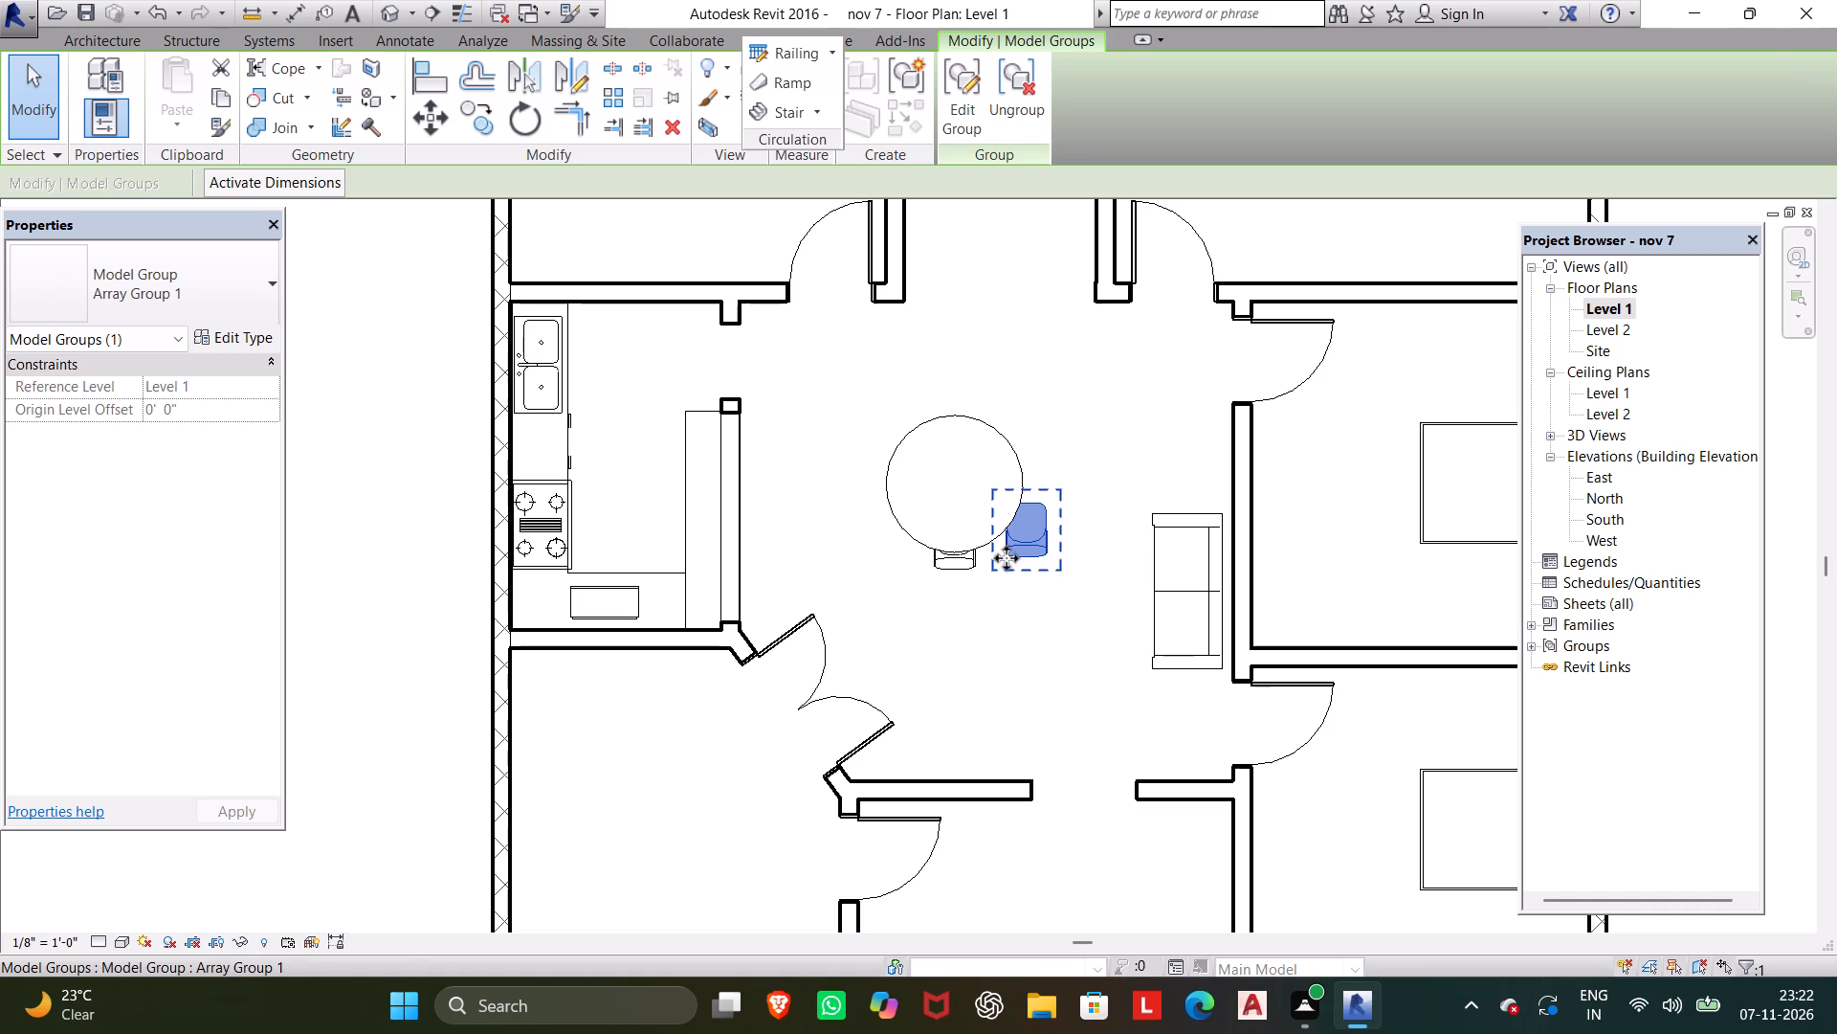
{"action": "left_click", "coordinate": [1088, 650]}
Delete the grouped array chair at the round table's southeast edge, keeping only the south chair.
{"action": "left_click", "coordinate": [1035, 537]}
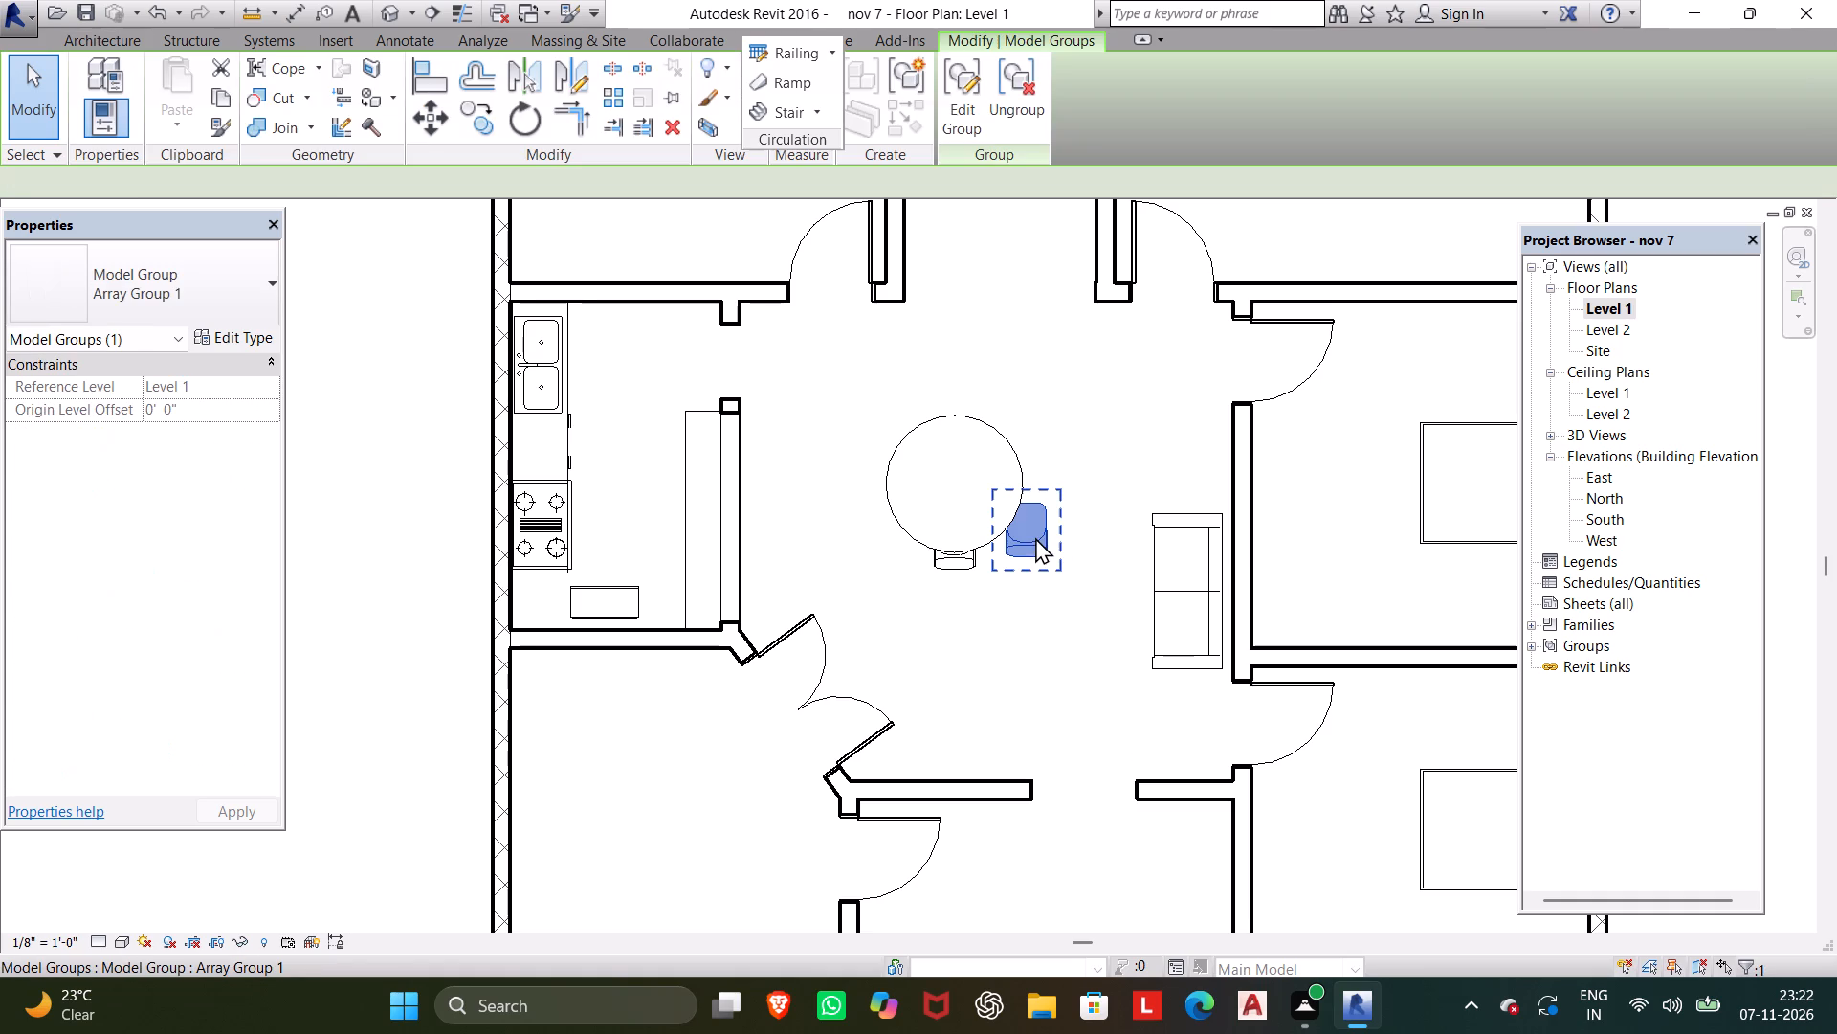
{"action": "key", "text": "space"}
{"action": "key", "text": "space"}
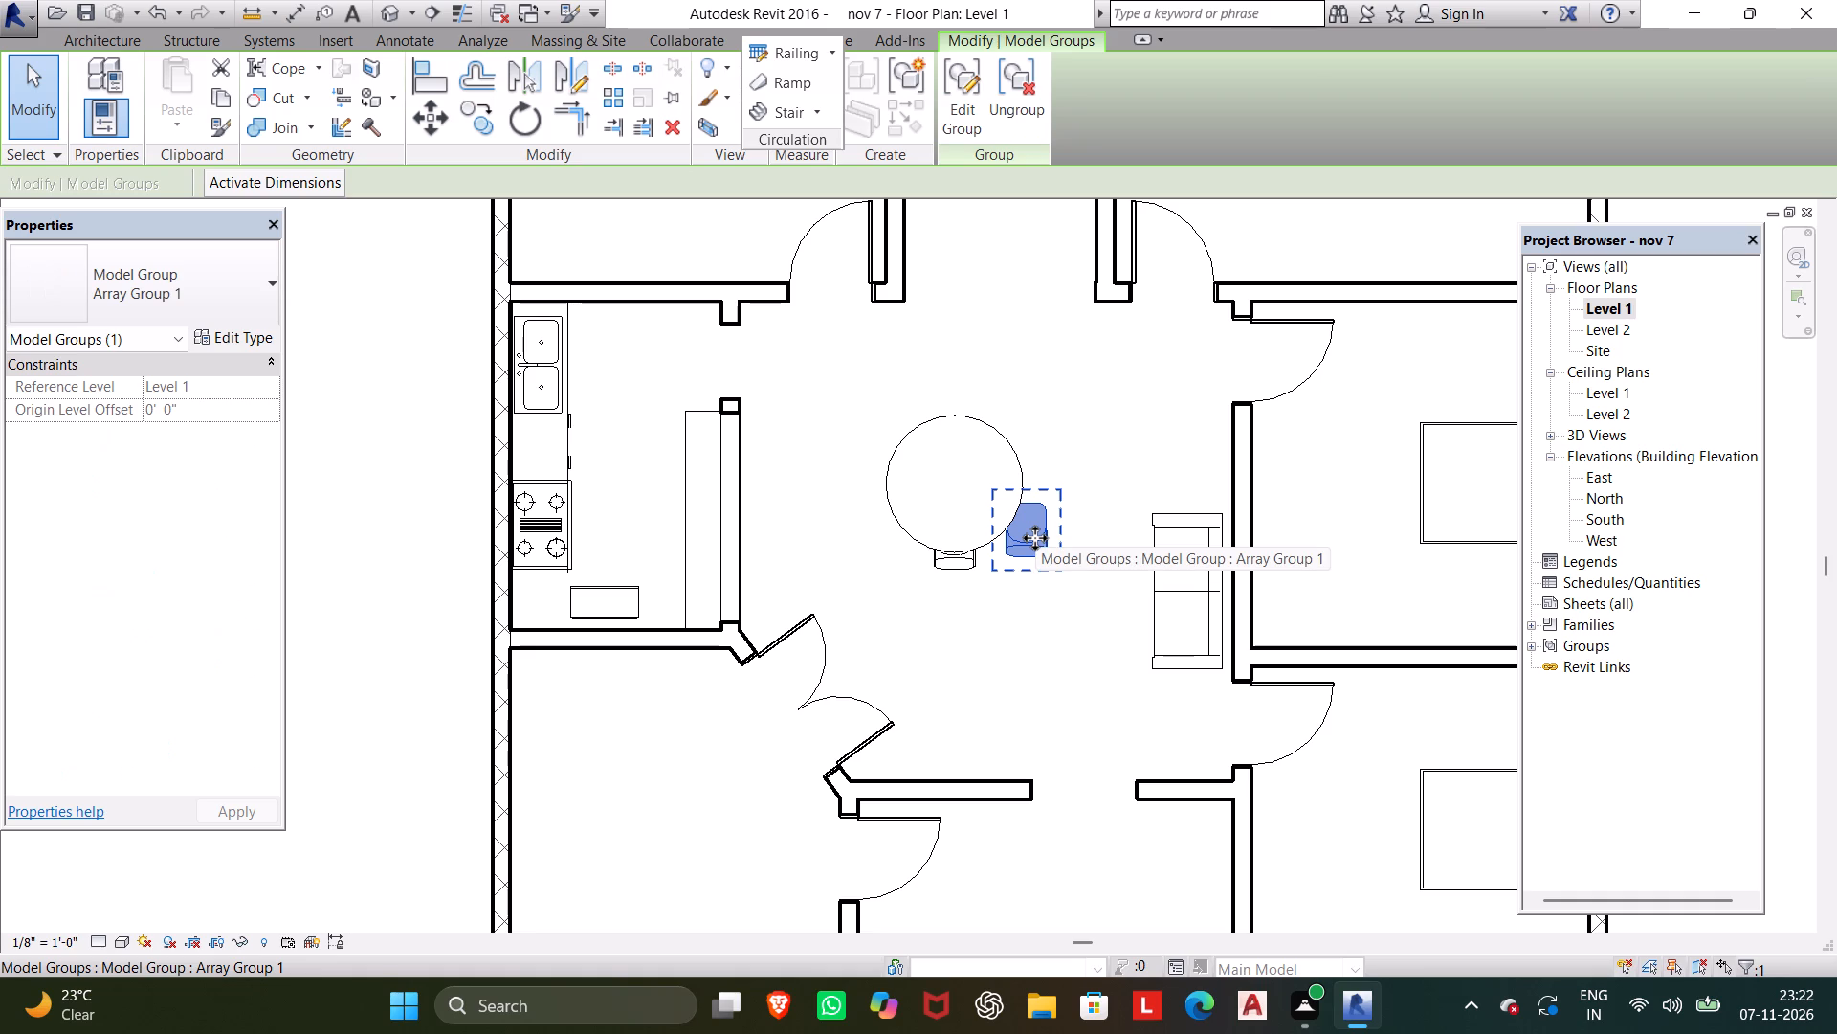
{"action": "key", "text": "Delete"}
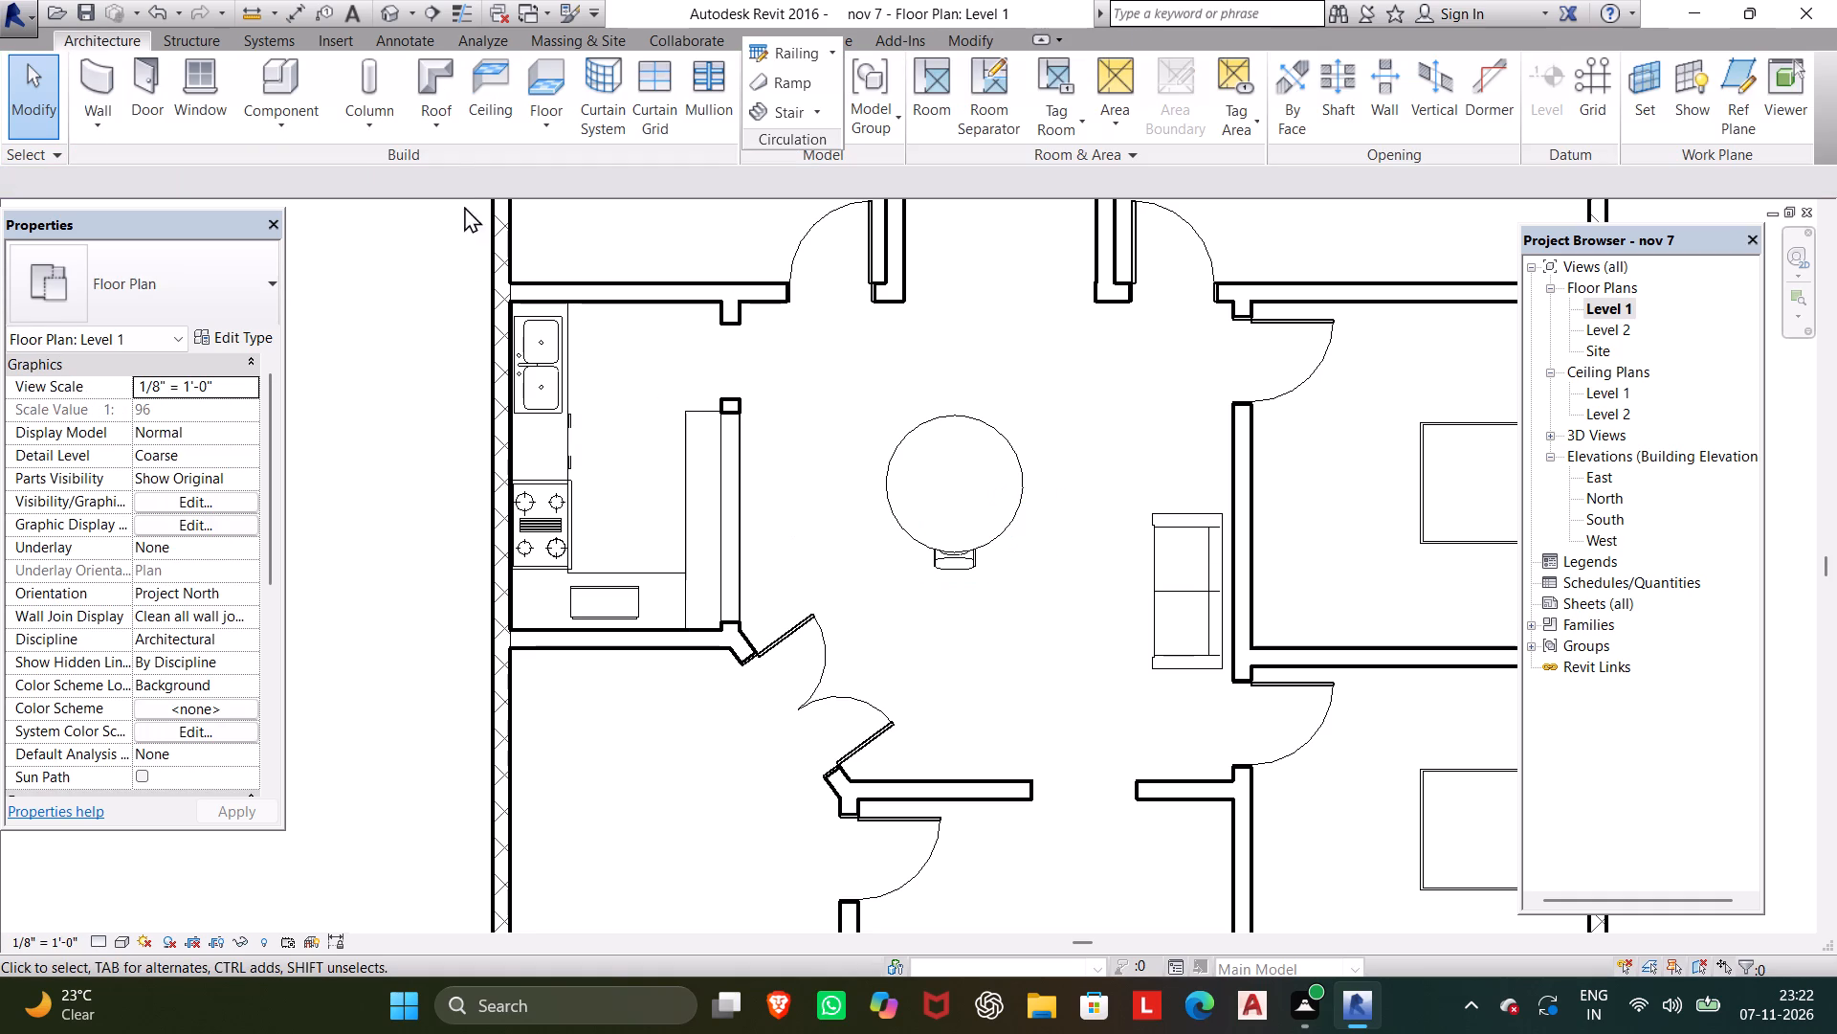
Place five 18" x 24" x 30" auditorium chairs around the round table at its southeast, southwest, northwest, northeast and east edges.
{"action": "left_click", "coordinate": [284, 62]}
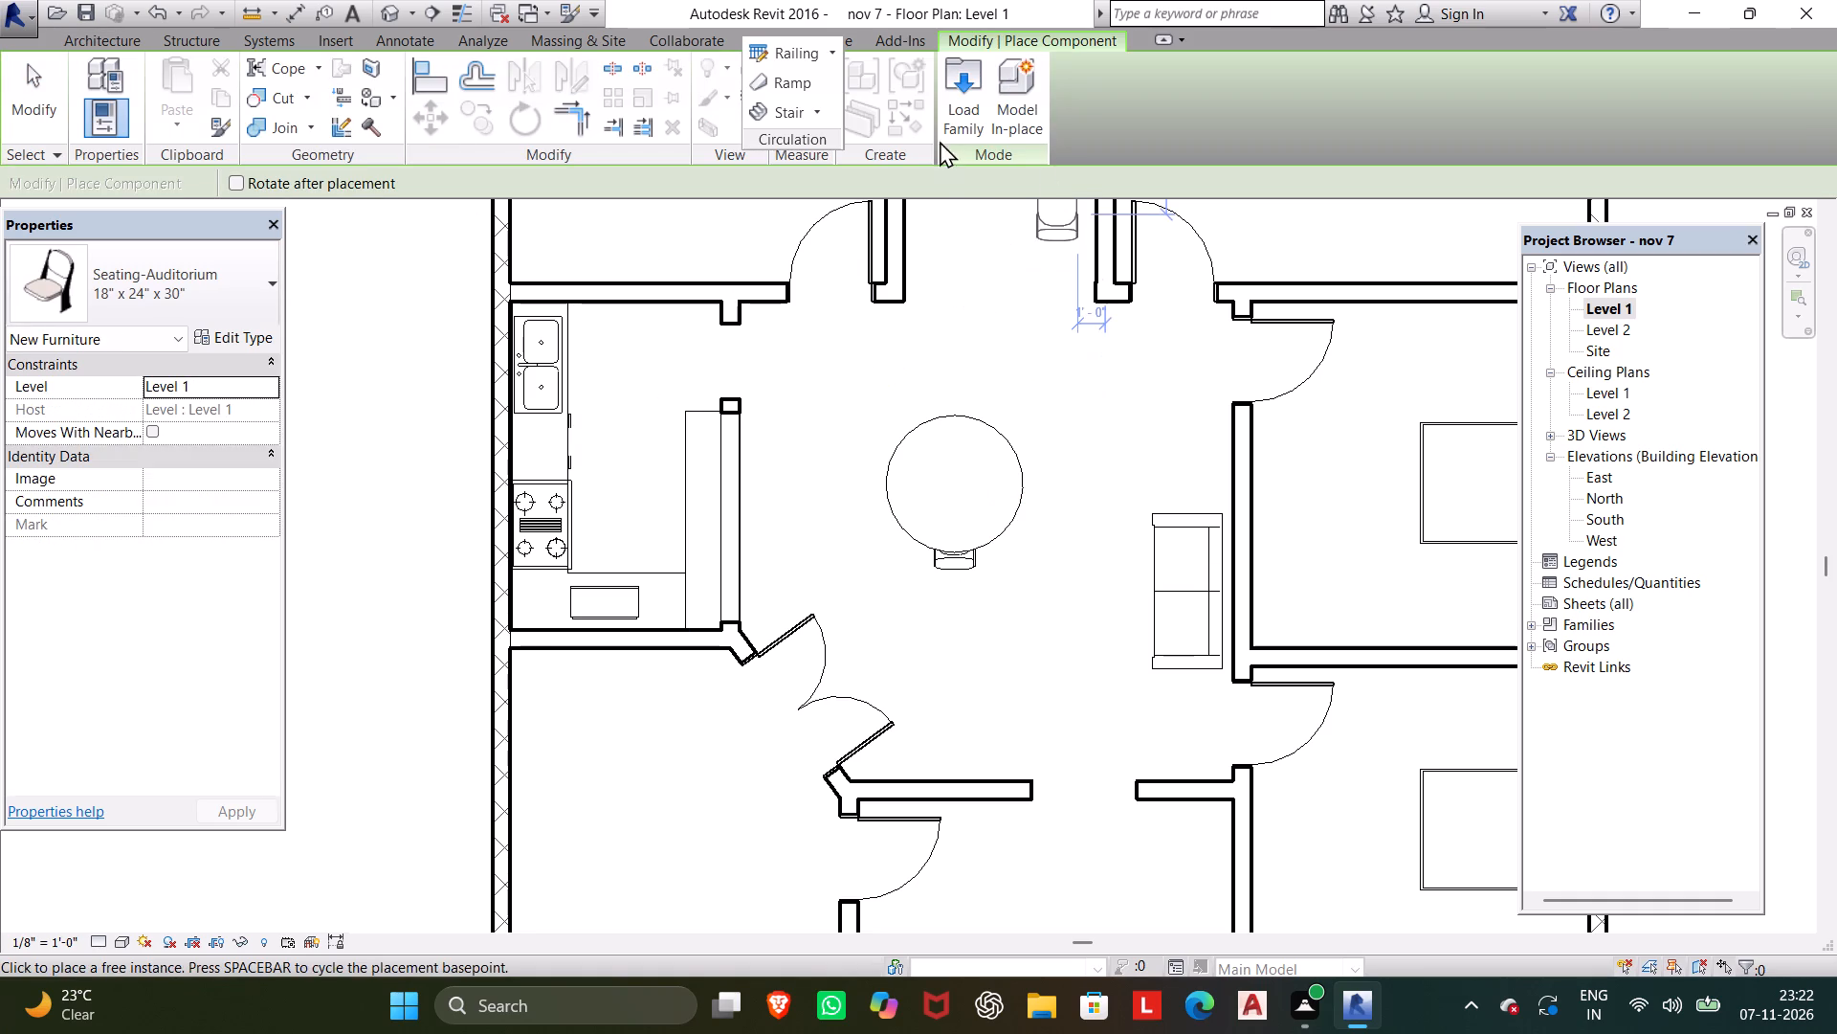
{"action": "left_click", "coordinate": [1018, 532]}
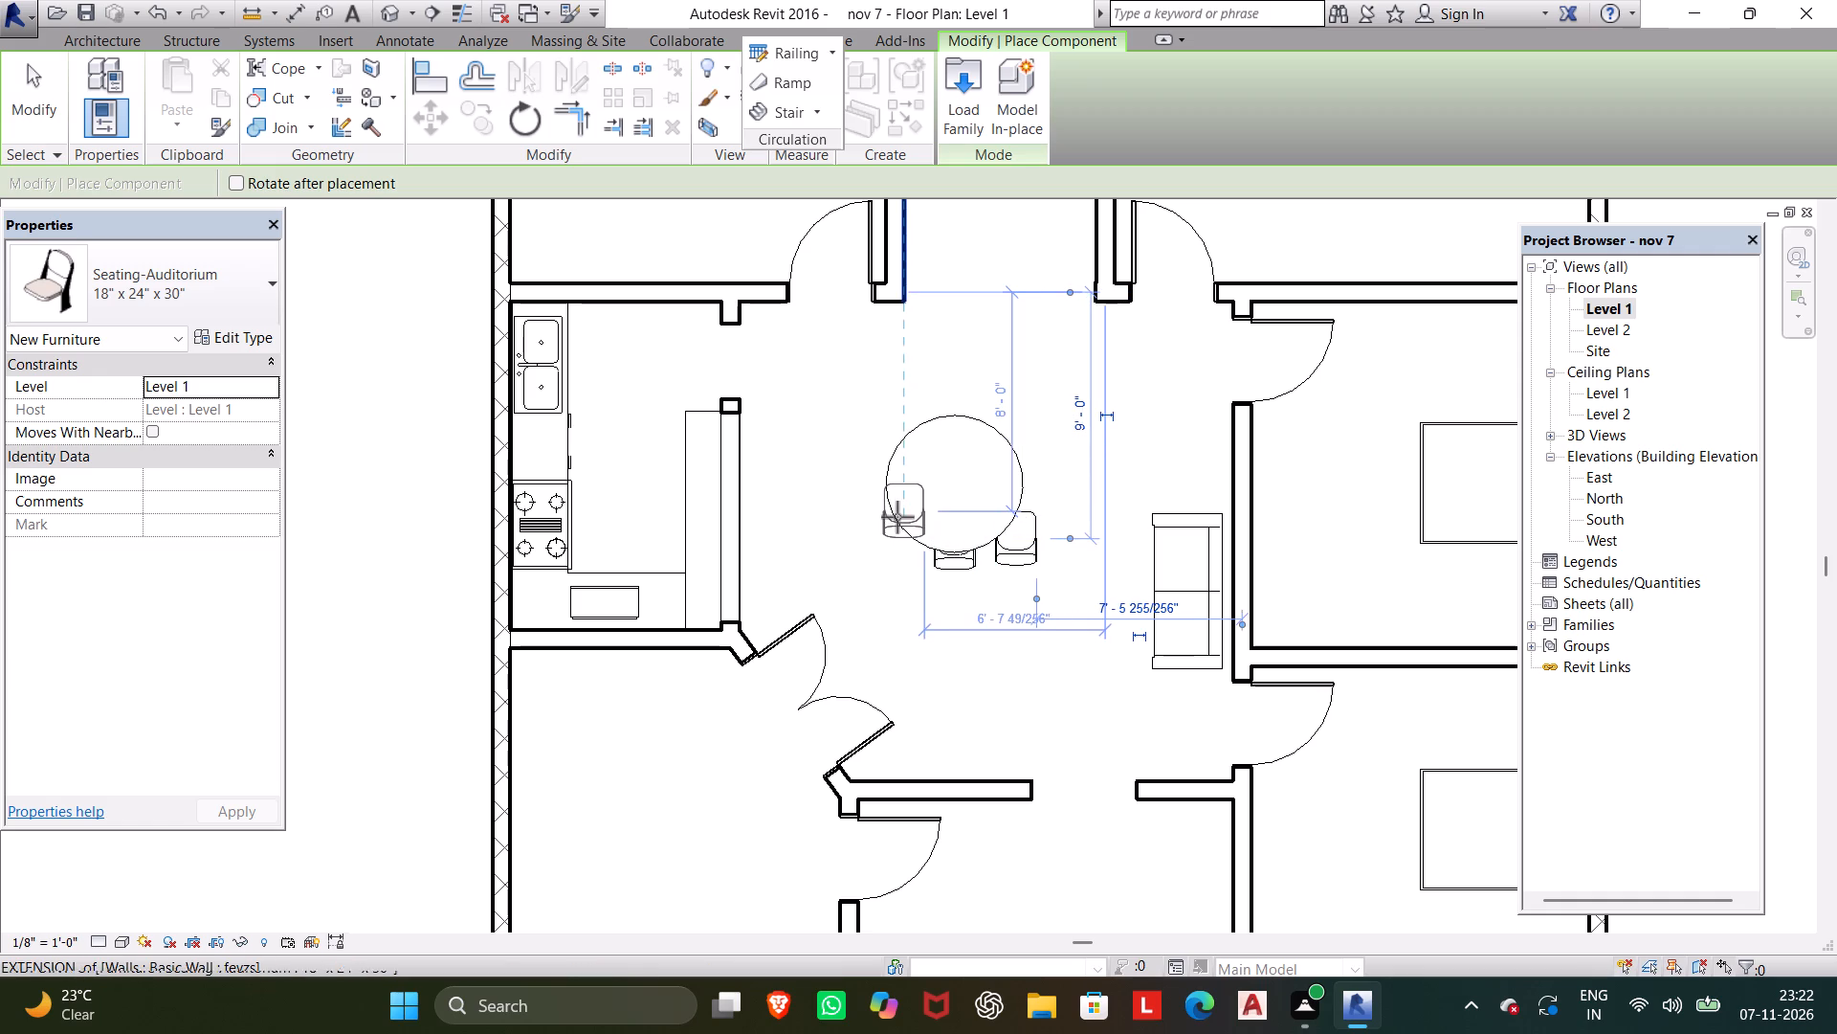
{"action": "left_click", "coordinate": [889, 520]}
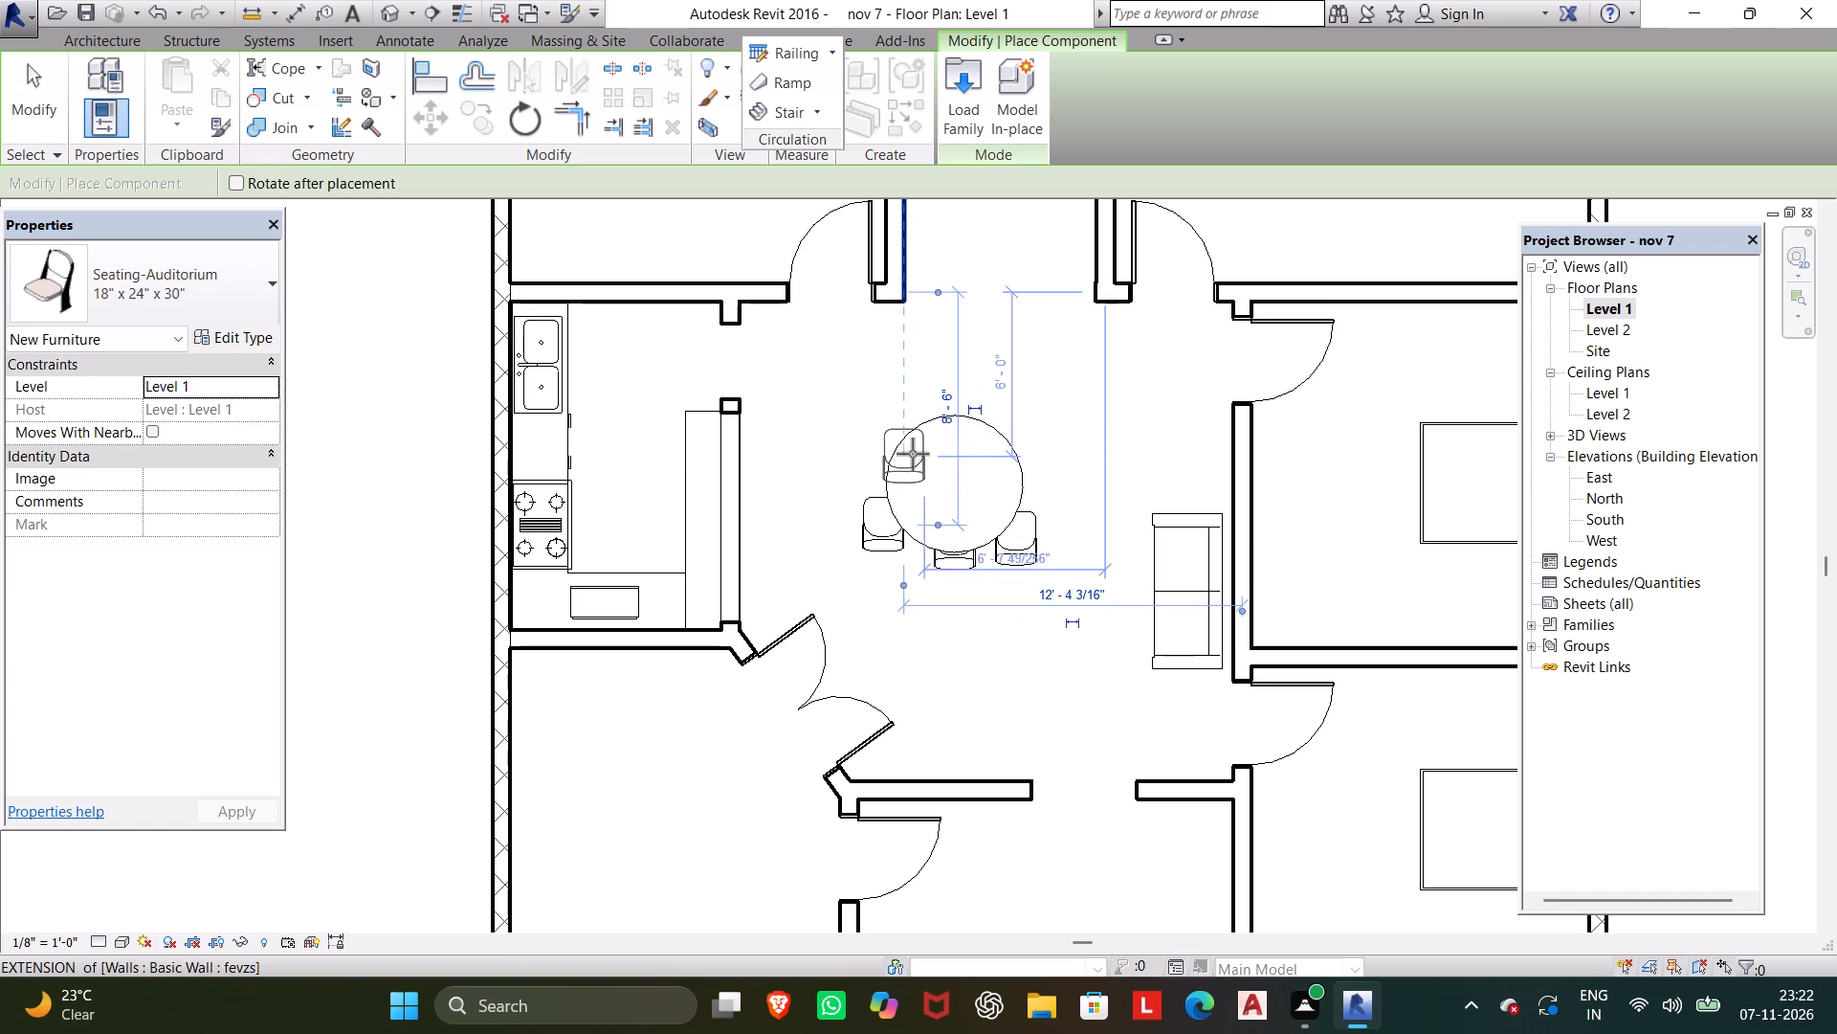
{"action": "left_click", "coordinate": [917, 438]}
{"action": "left_click", "coordinate": [992, 428]}
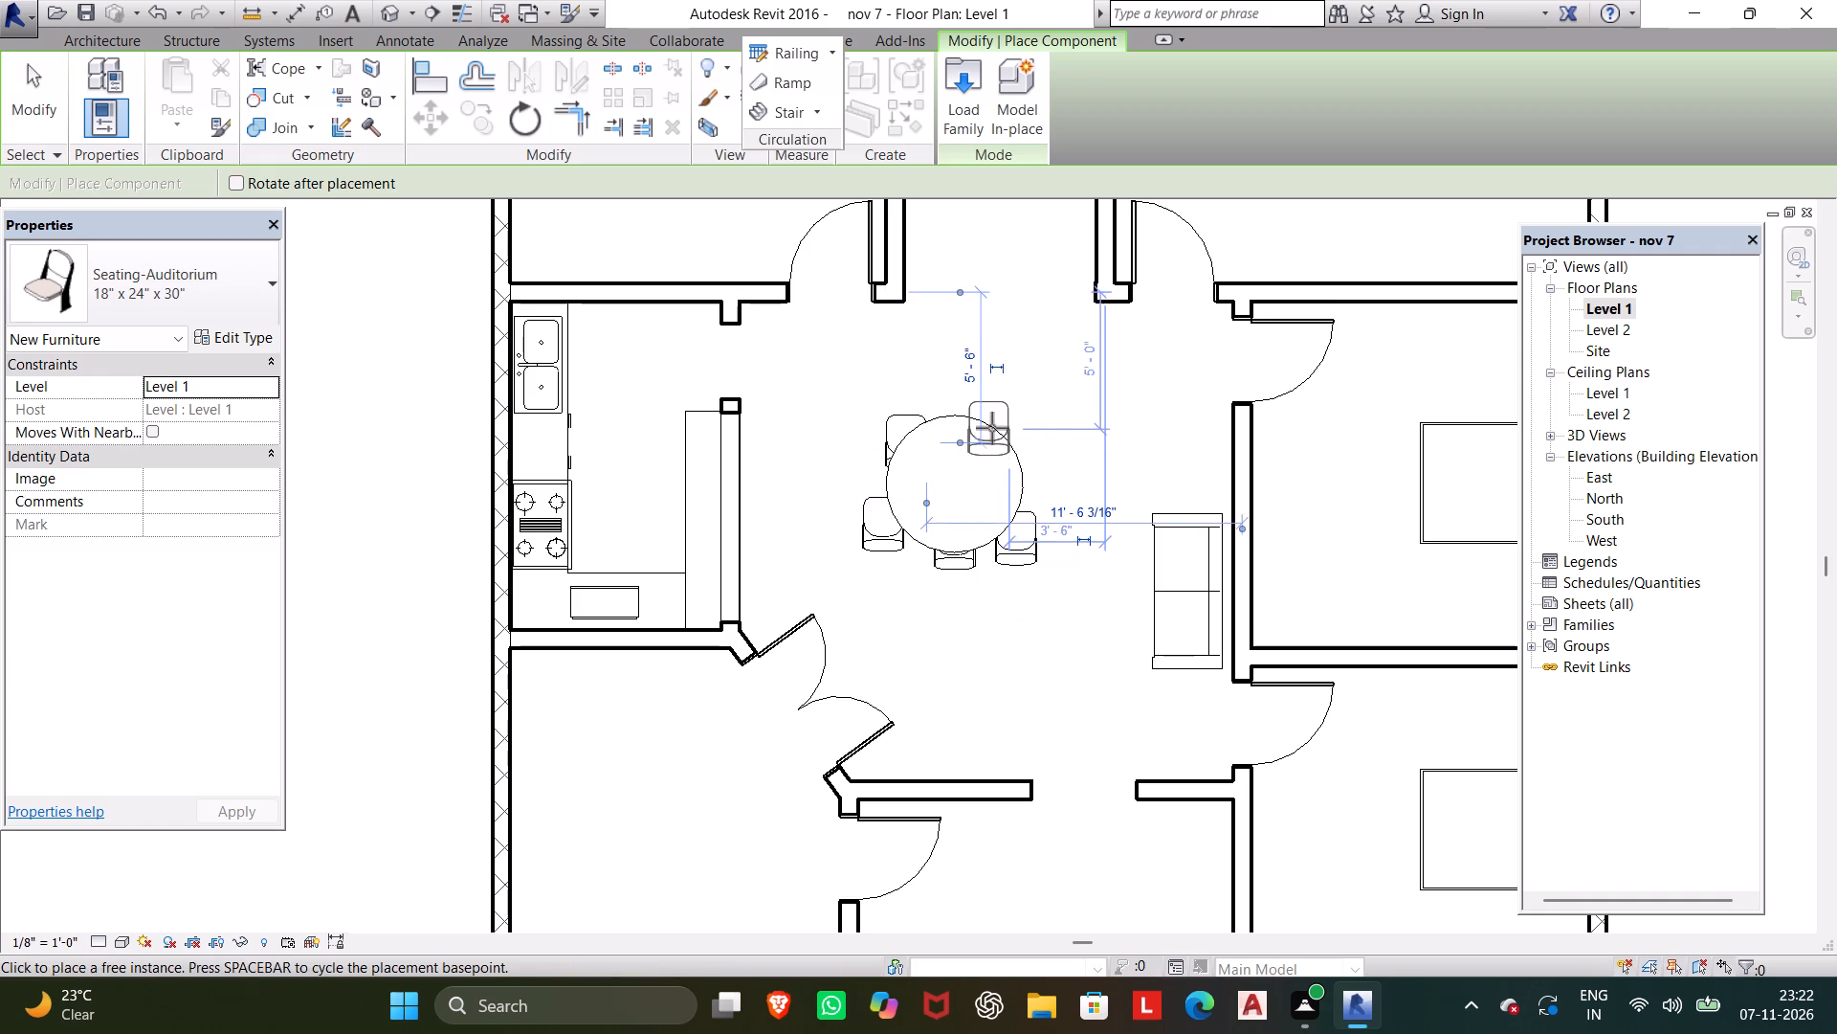
{"action": "left_click", "coordinate": [1017, 471]}
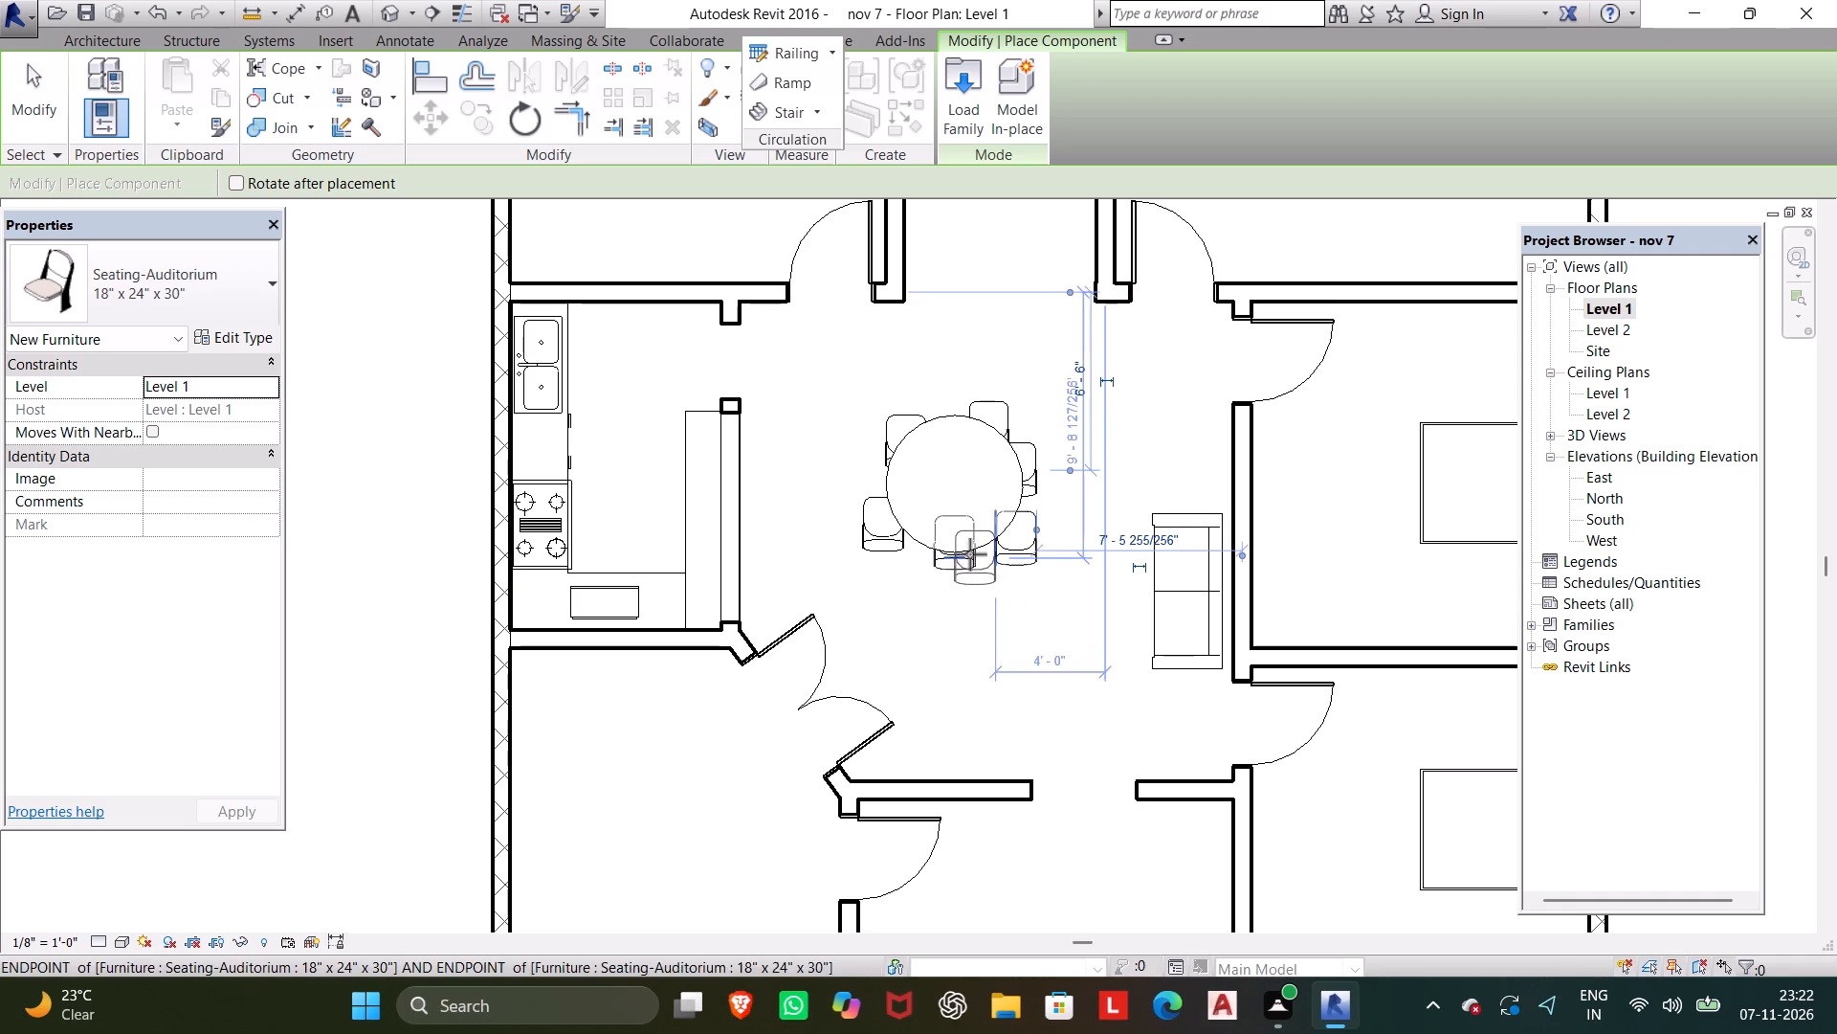
{"action": "key", "text": "Escape"}
{"action": "key", "text": "Escape"}
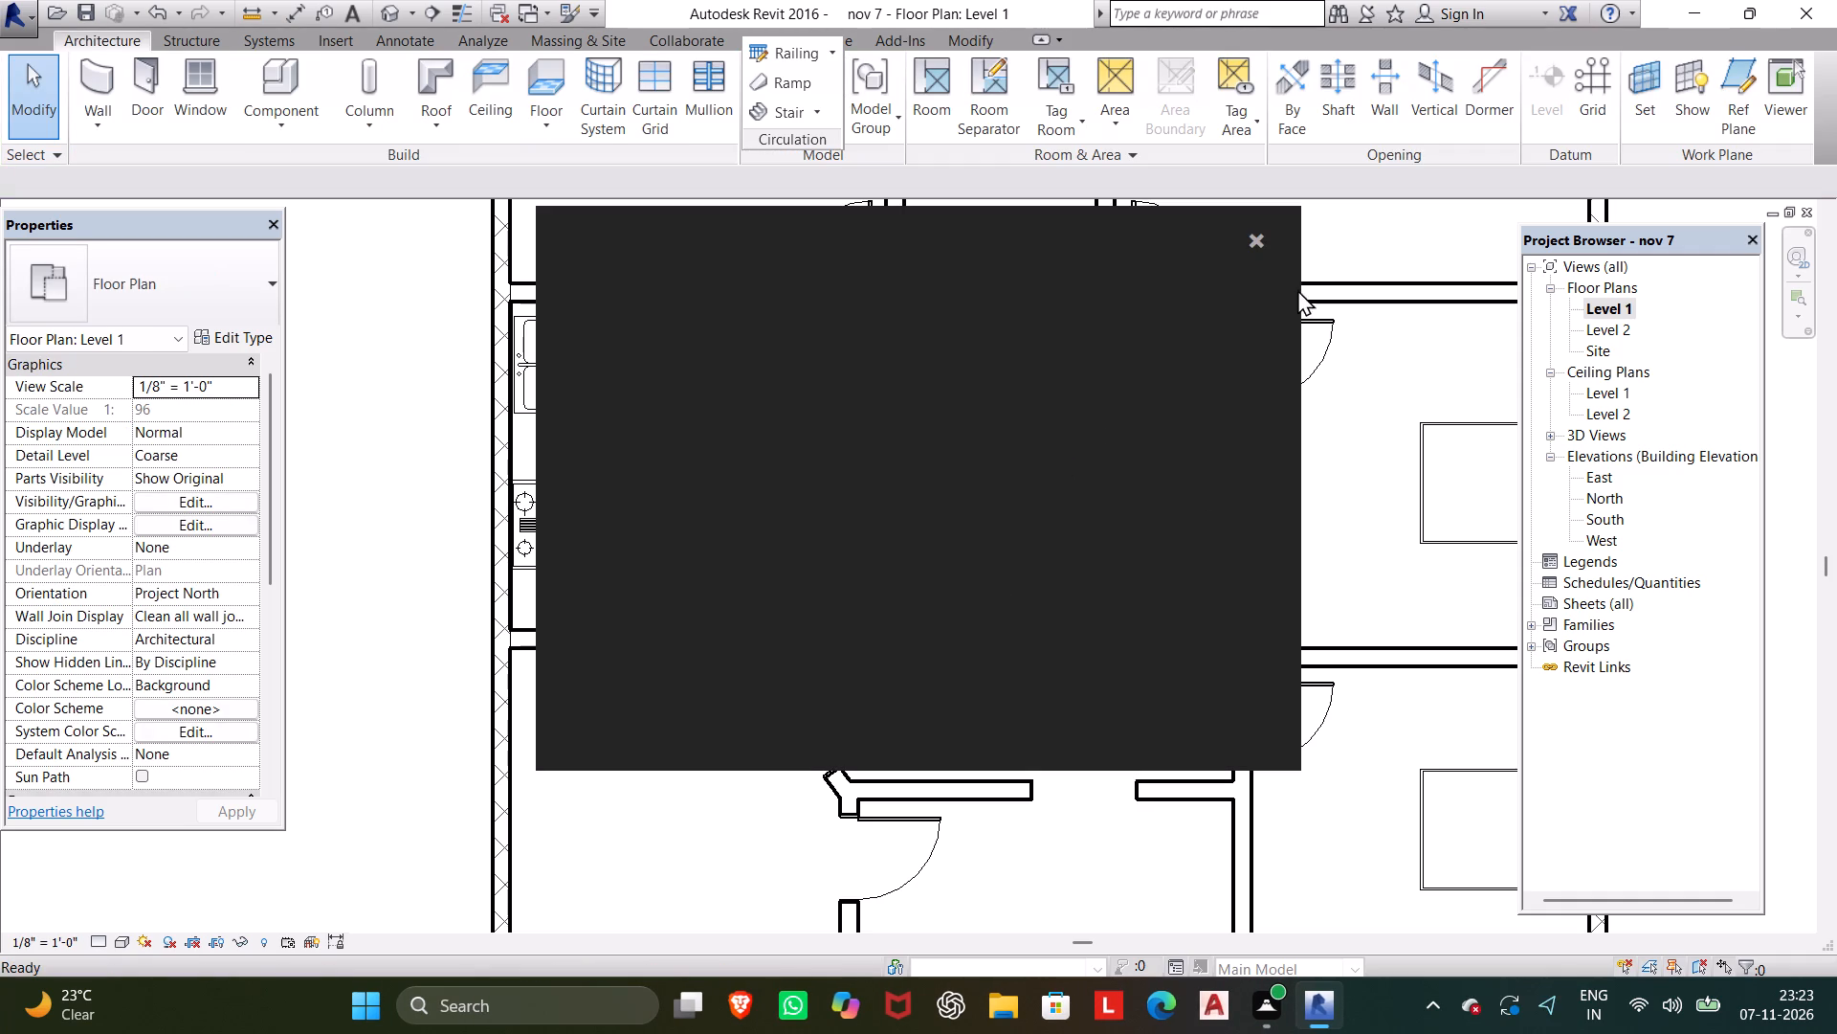
{"action": "left_click", "coordinate": [1255, 245]}
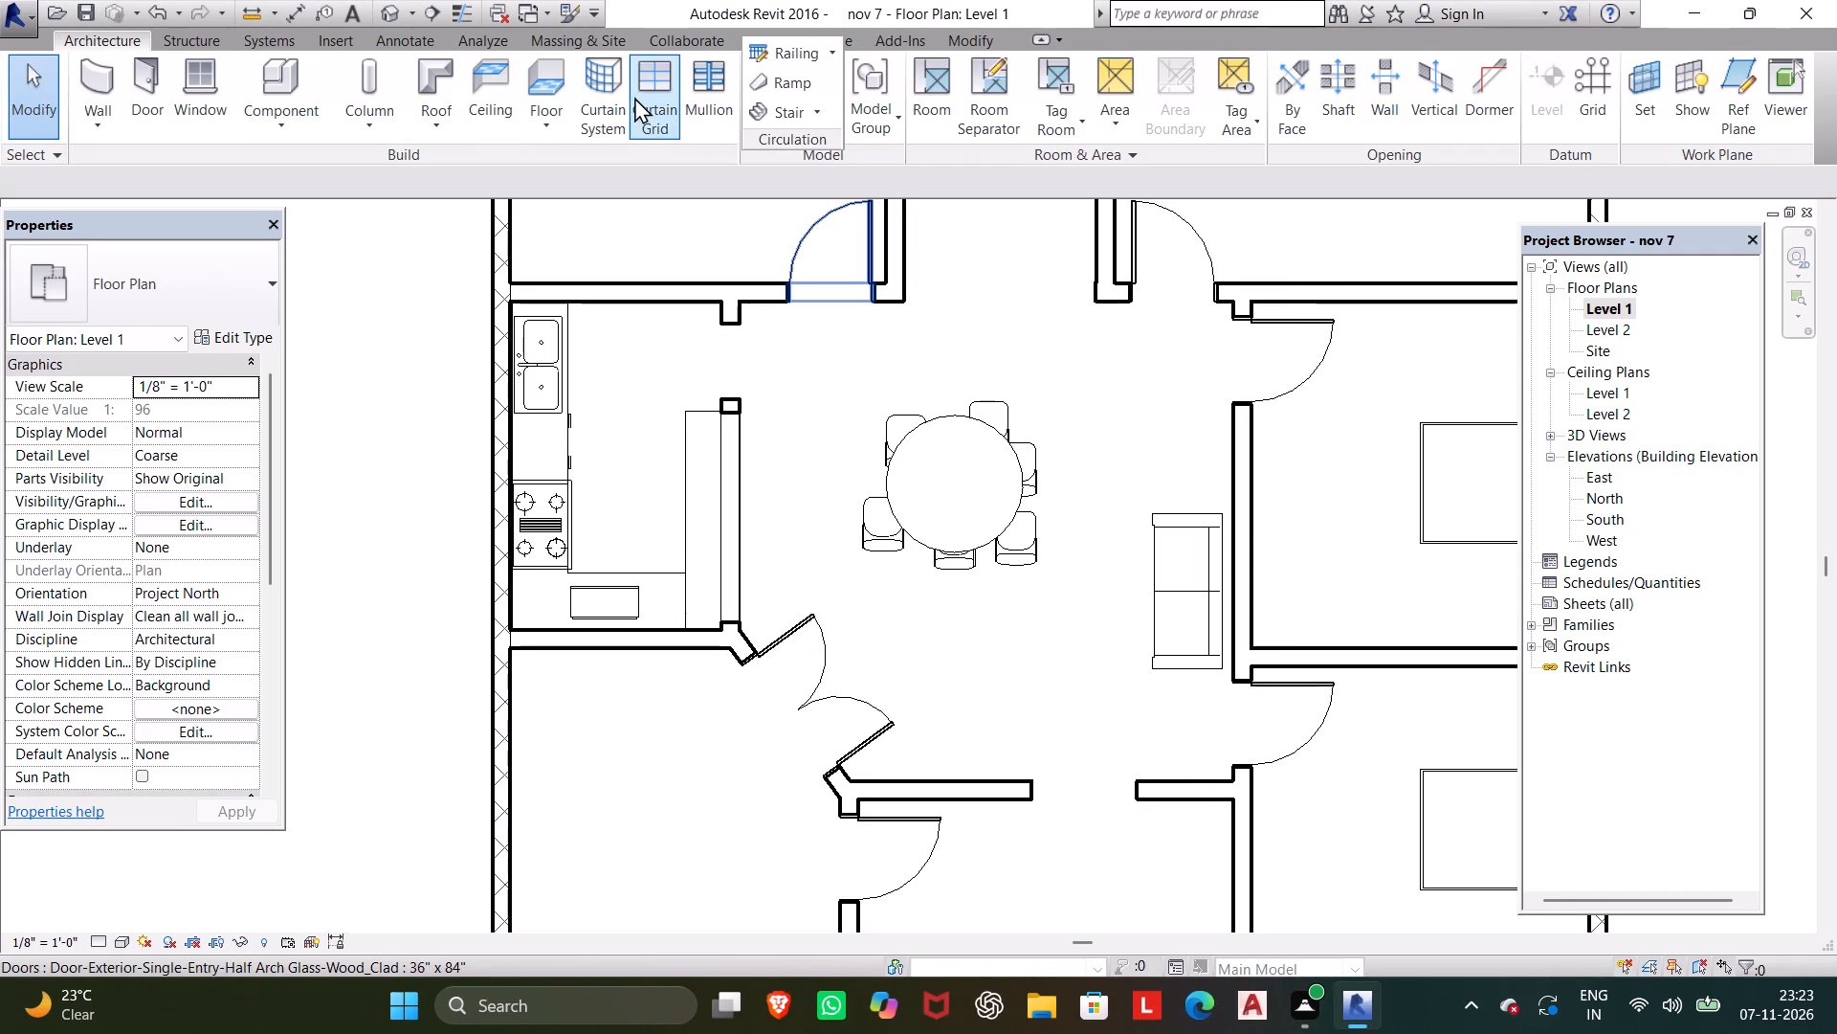
In the default 3D view, rotate the round table's east chair 90° so its back faces the sofa wall.
{"action": "left_click", "coordinate": [392, 24]}
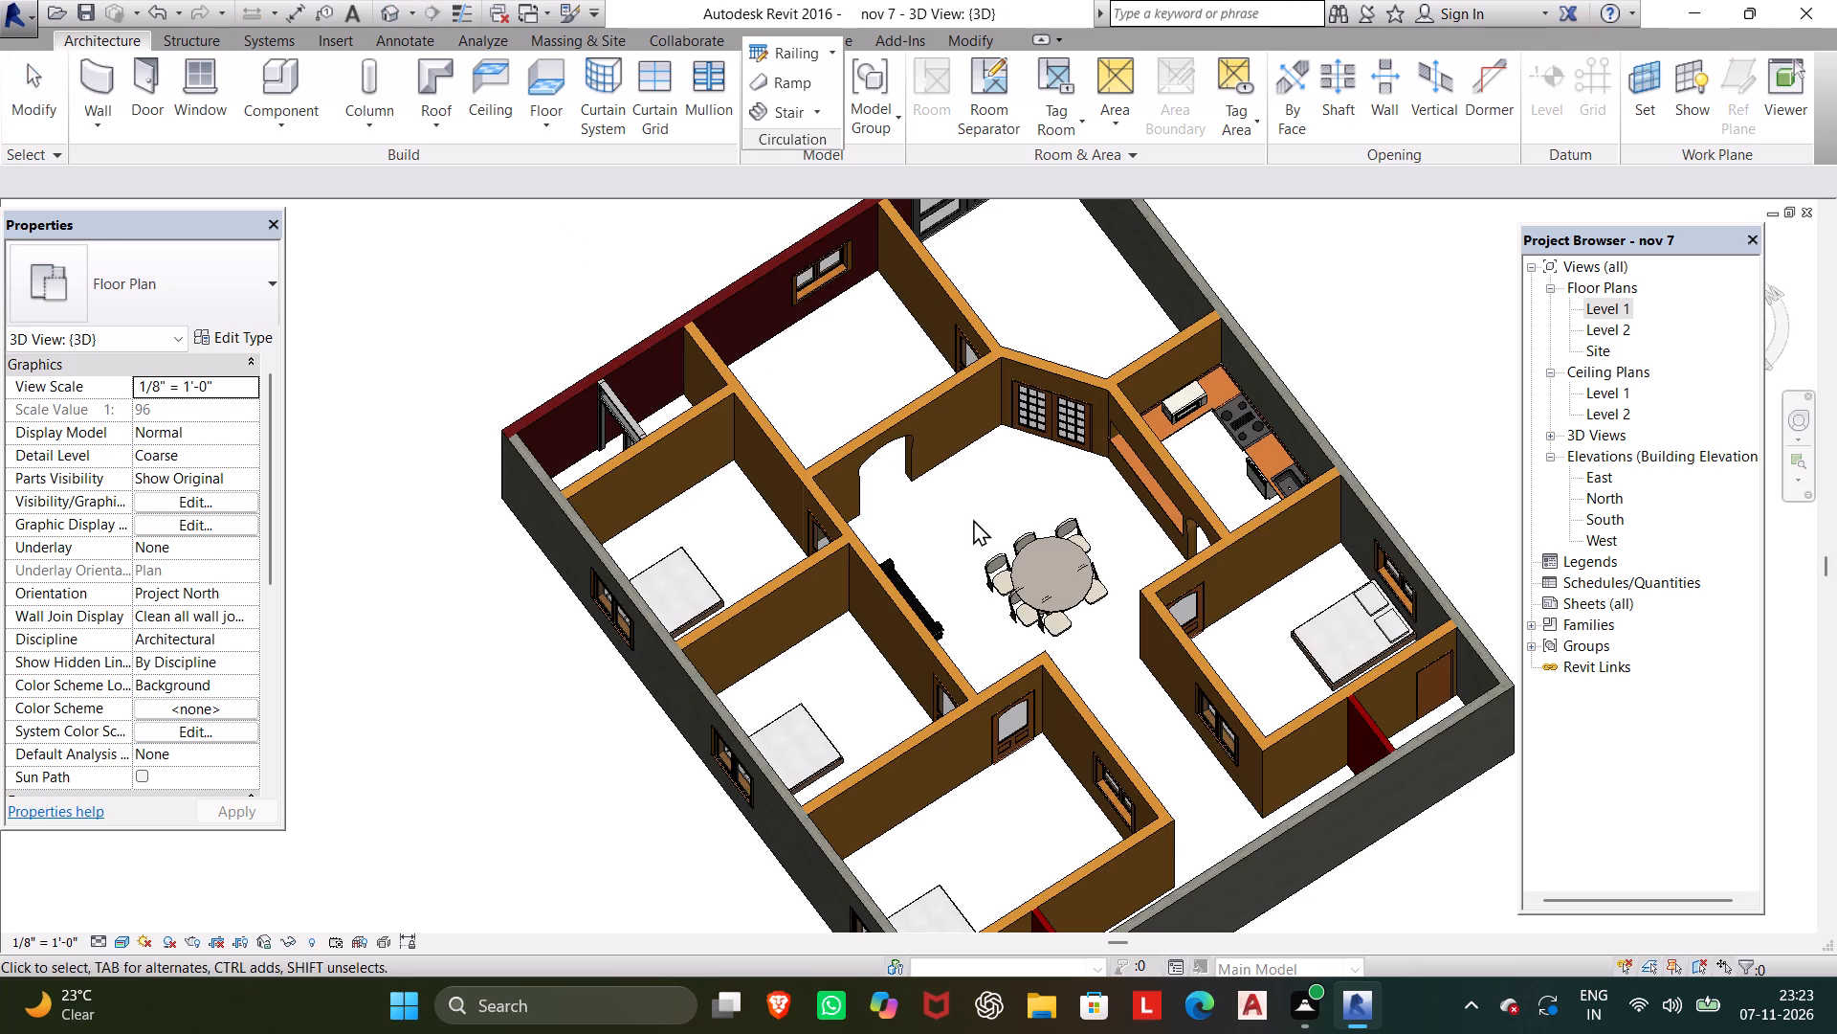
{"action": "scroll", "coordinate": [1030, 592], "scroll_direction": "up", "scroll_amount": 9}
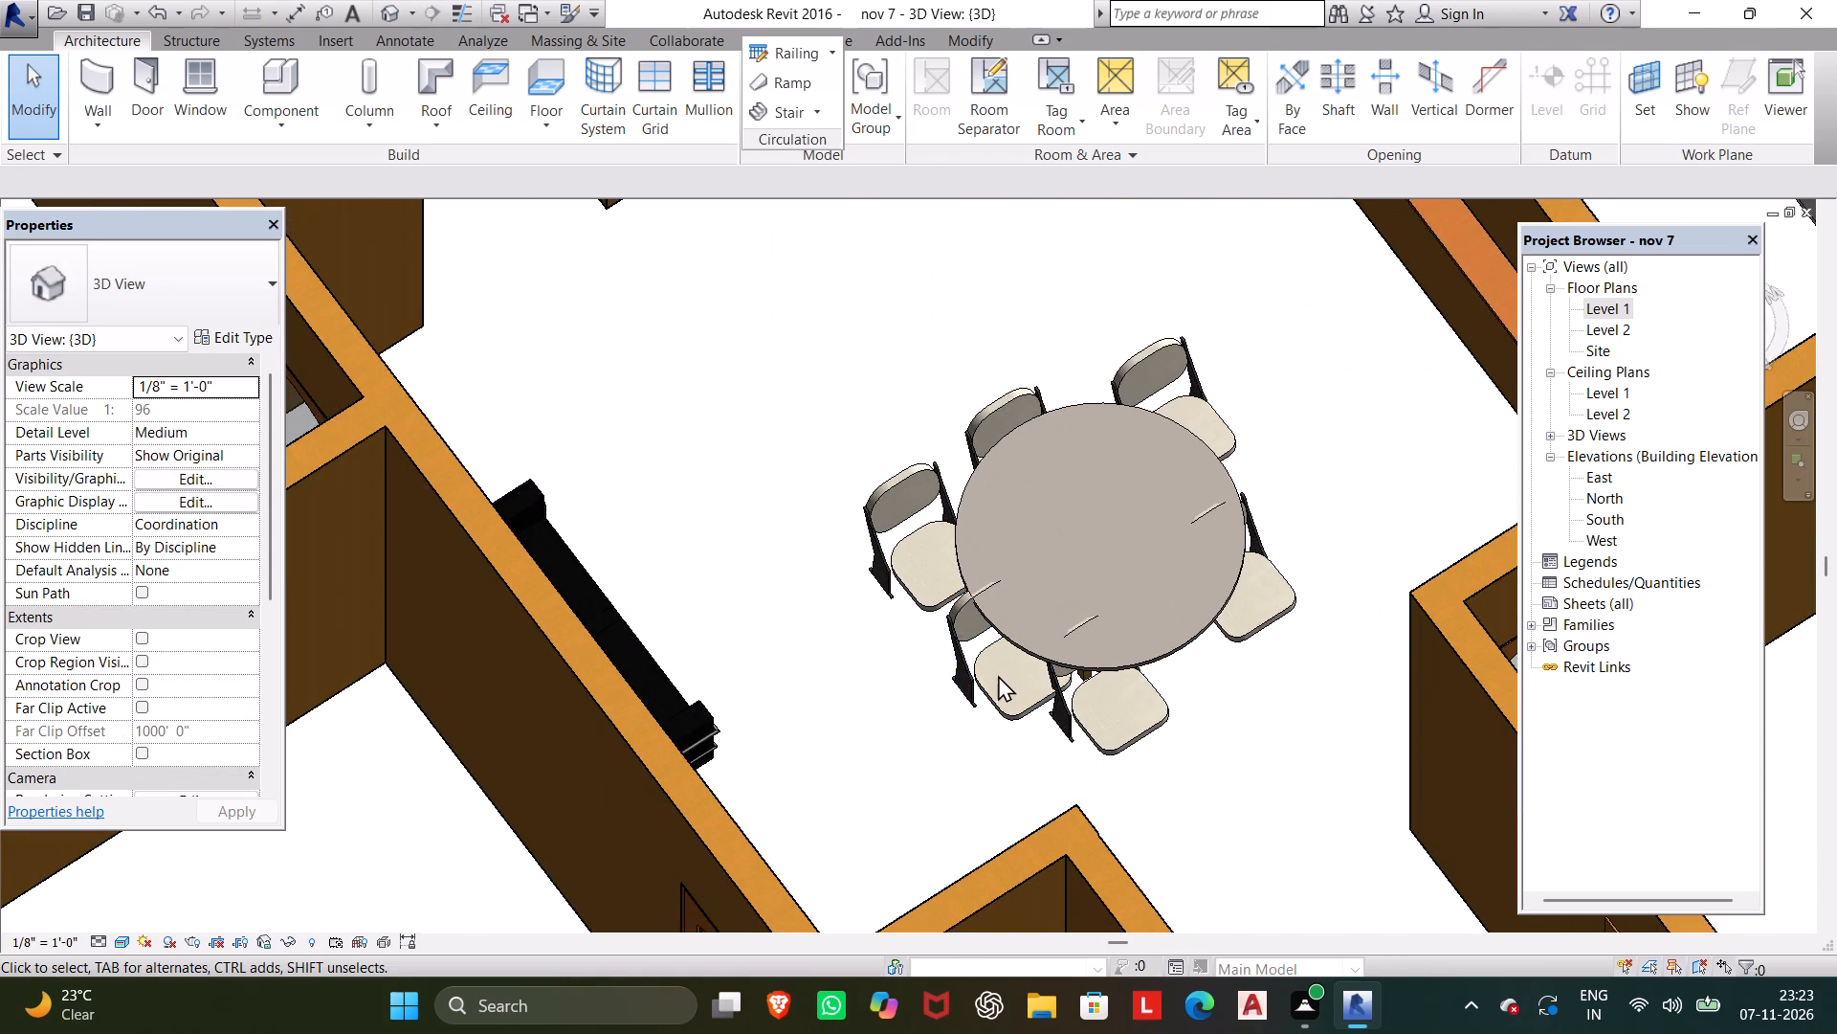
{"action": "left_click", "coordinate": [998, 662]}
{"action": "left_click", "coordinate": [972, 673]}
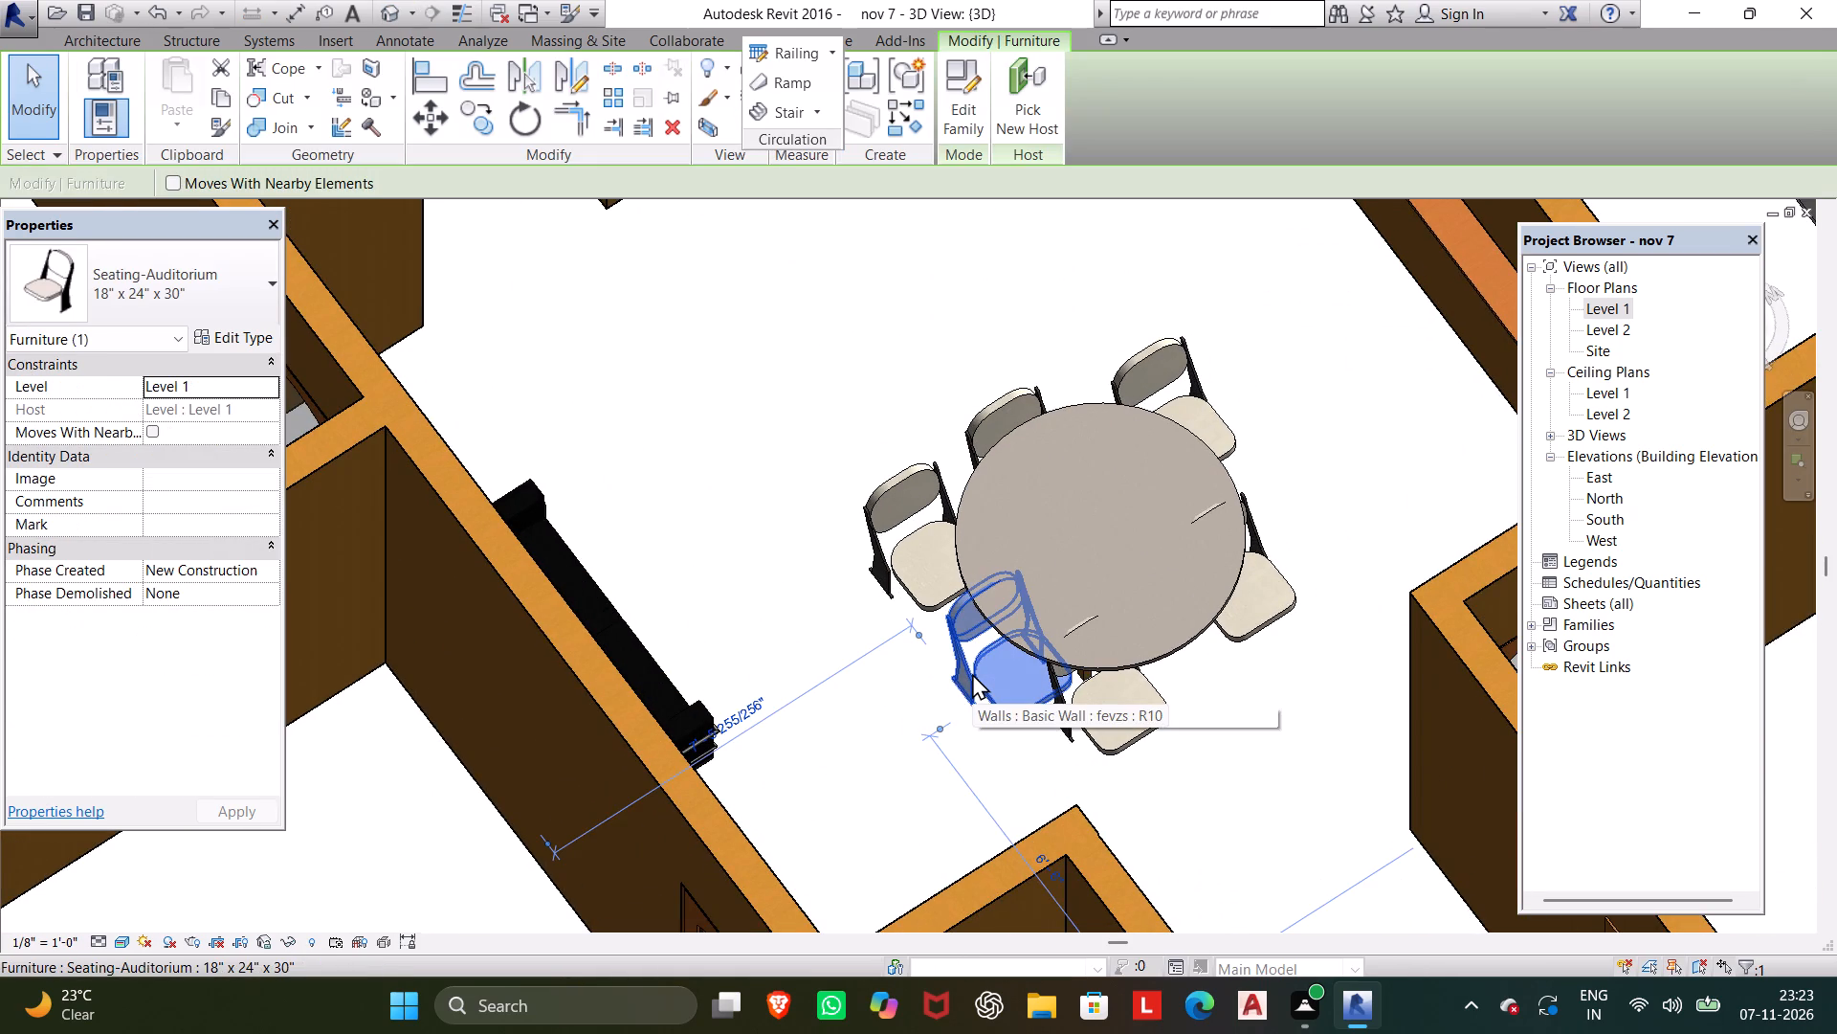
{"action": "key", "text": "space"}
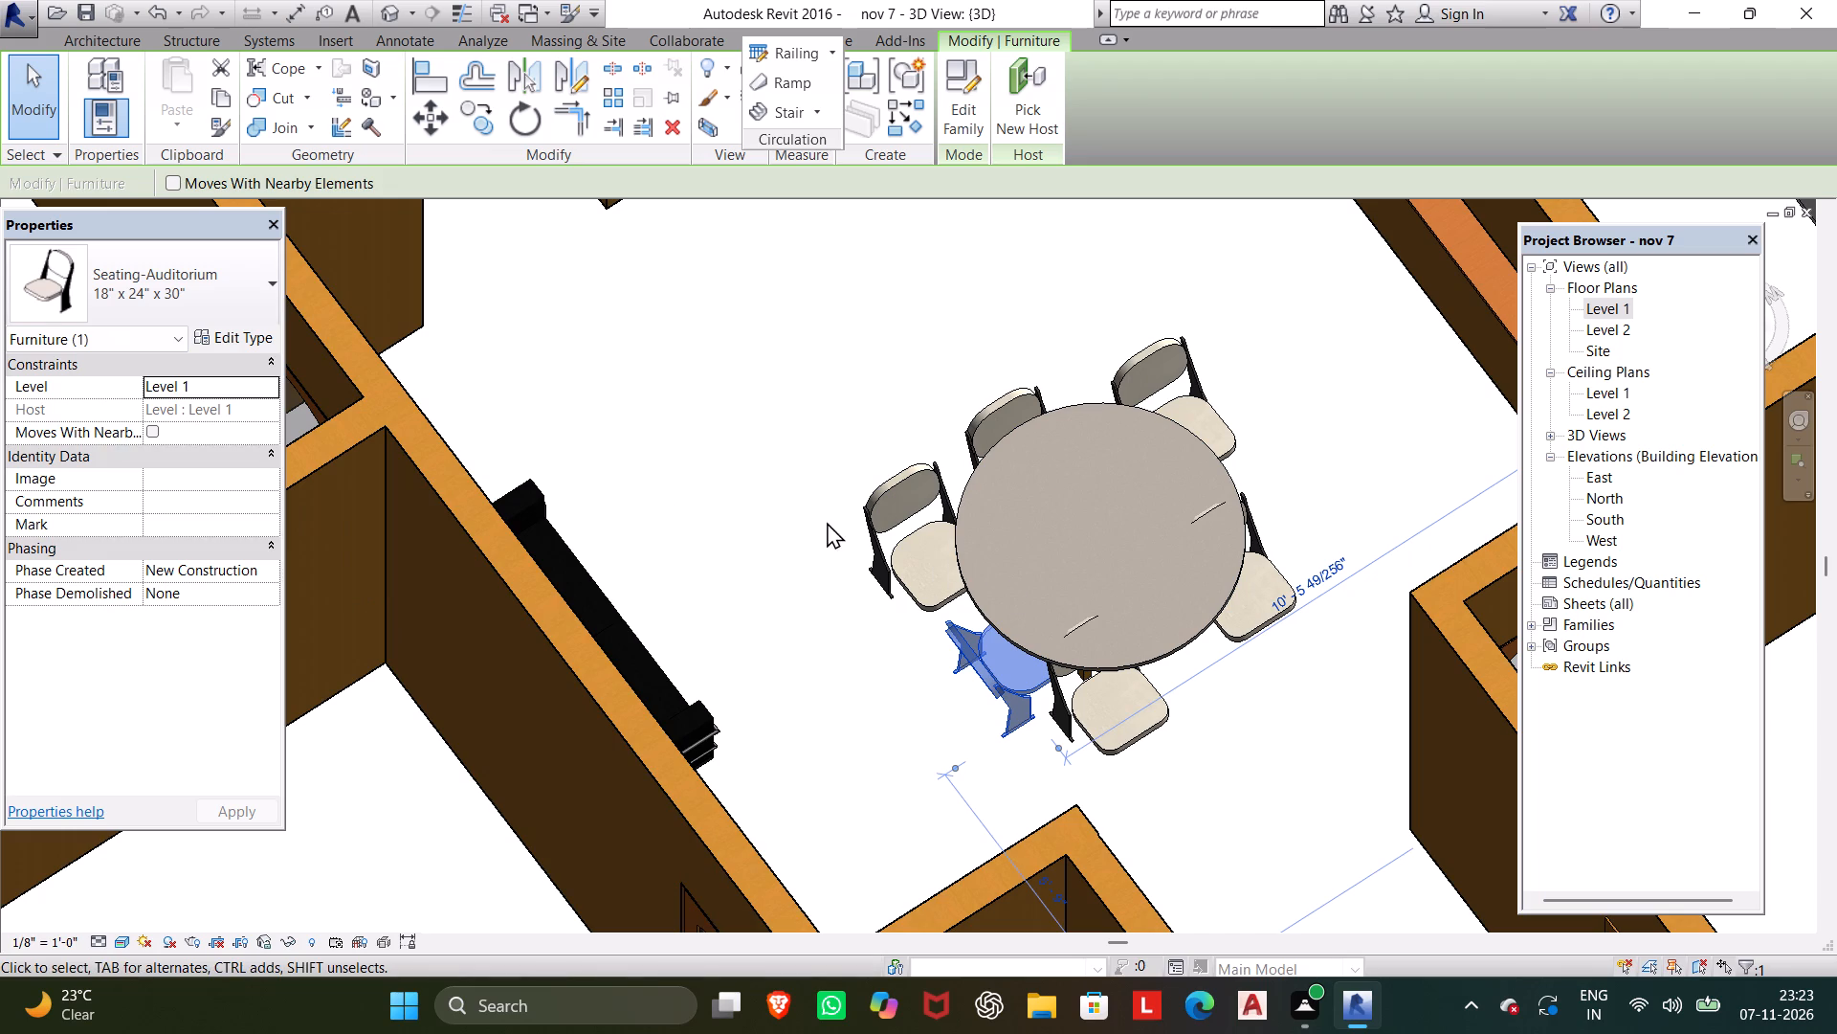
Rotate the round table's southeast chair so its back faces the sofa wall, matching the adjacent east chair.
{"action": "left_click", "coordinate": [871, 522]}
{"action": "key", "text": "space"}
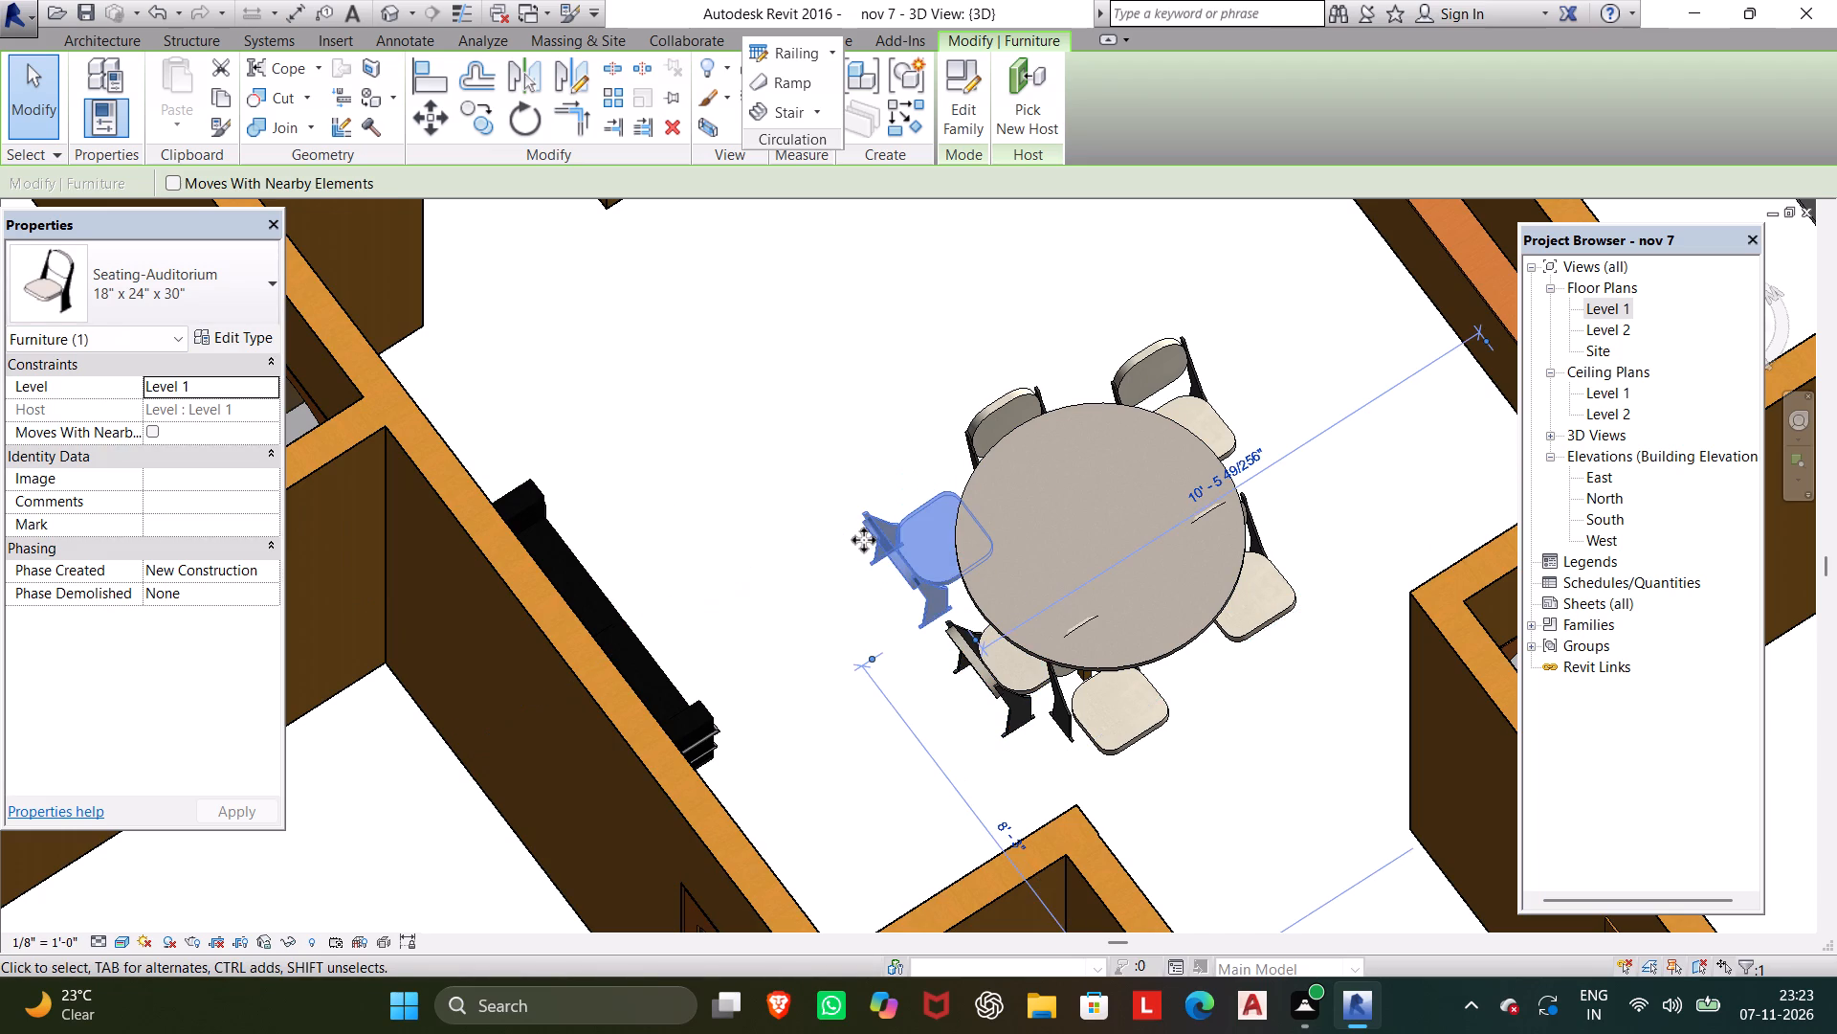
{"action": "key", "text": "space"}
{"action": "key", "text": "space"}
{"action": "key", "text": "space"}
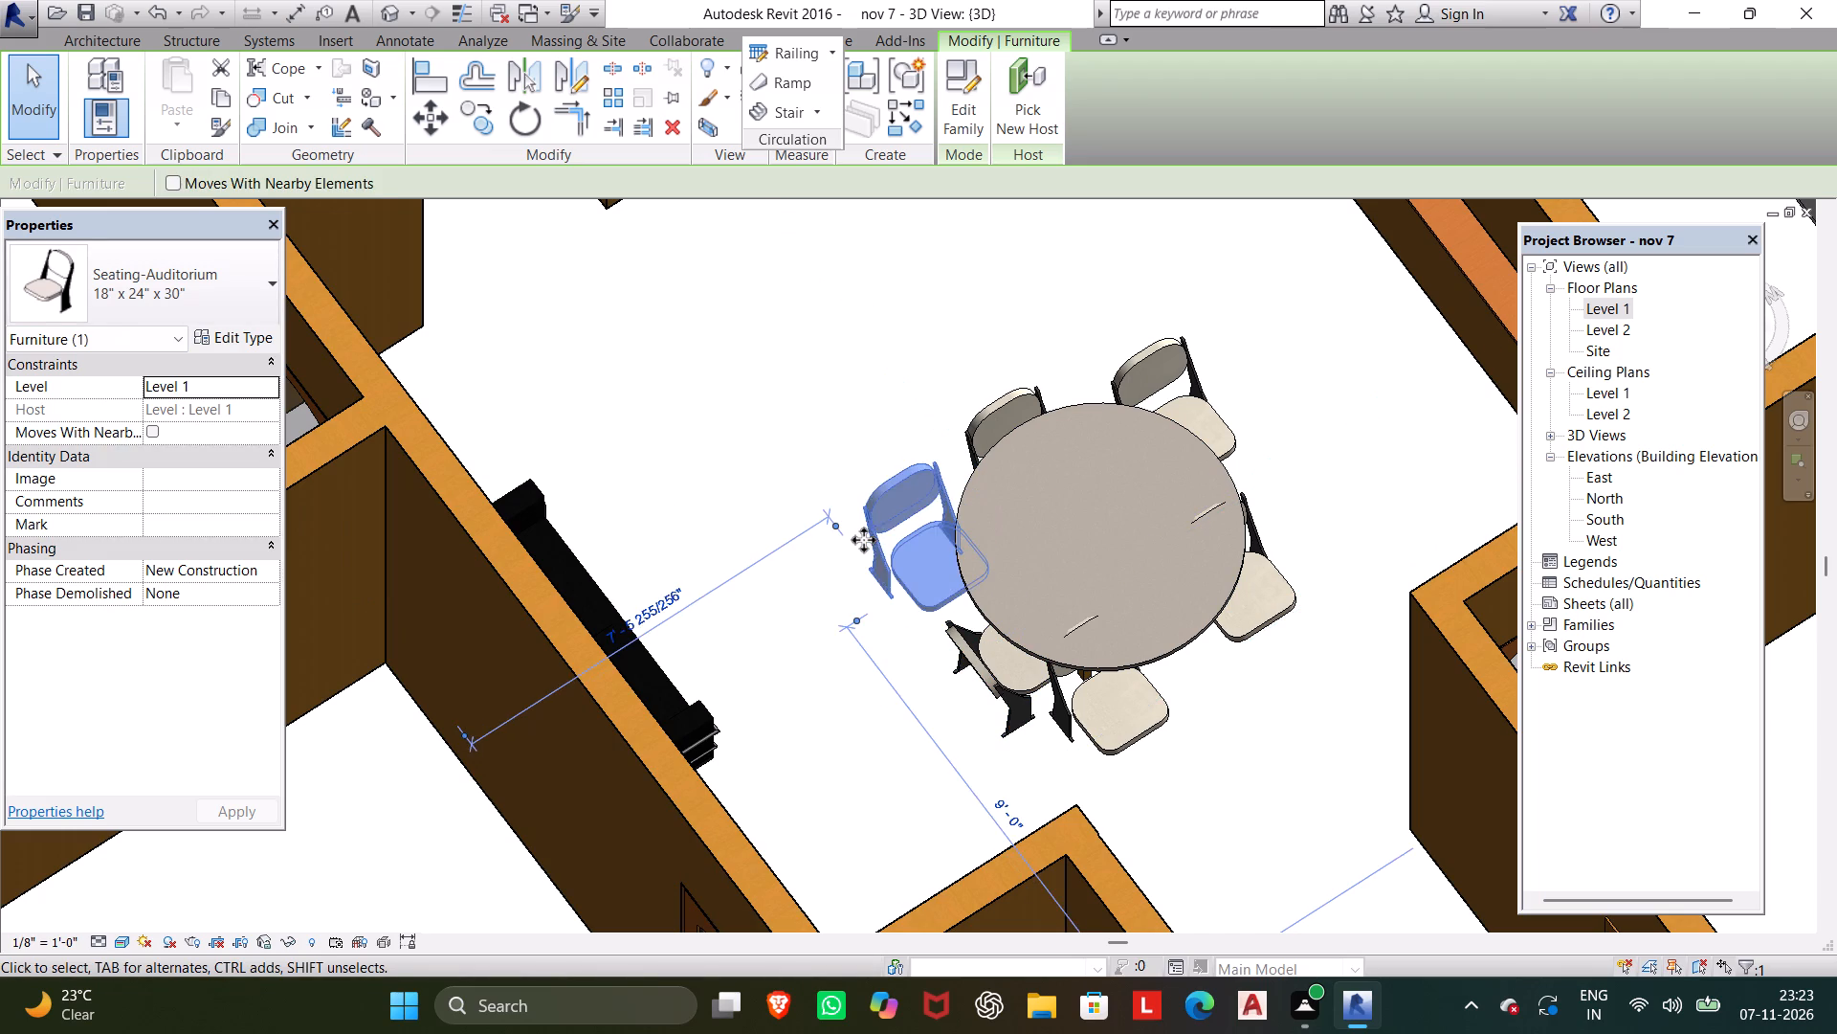
{"action": "key", "text": "space"}
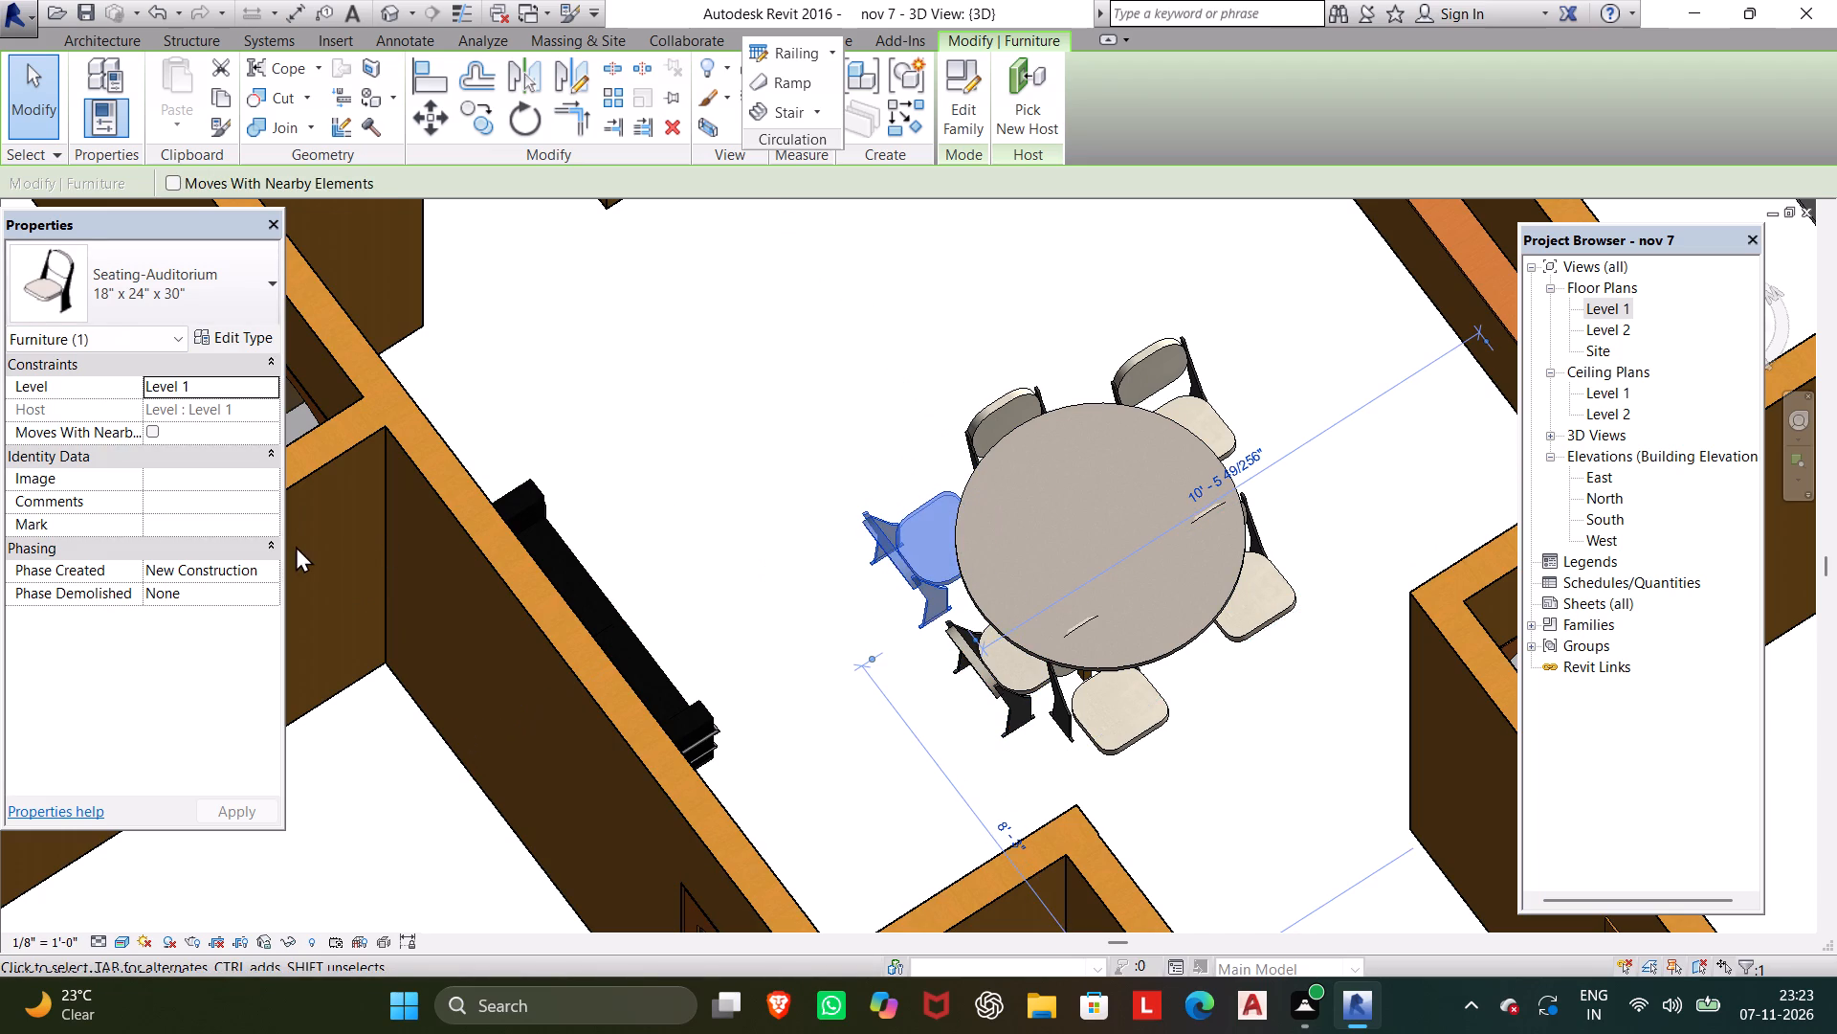
{"action": "left_click", "coordinate": [1260, 802]}
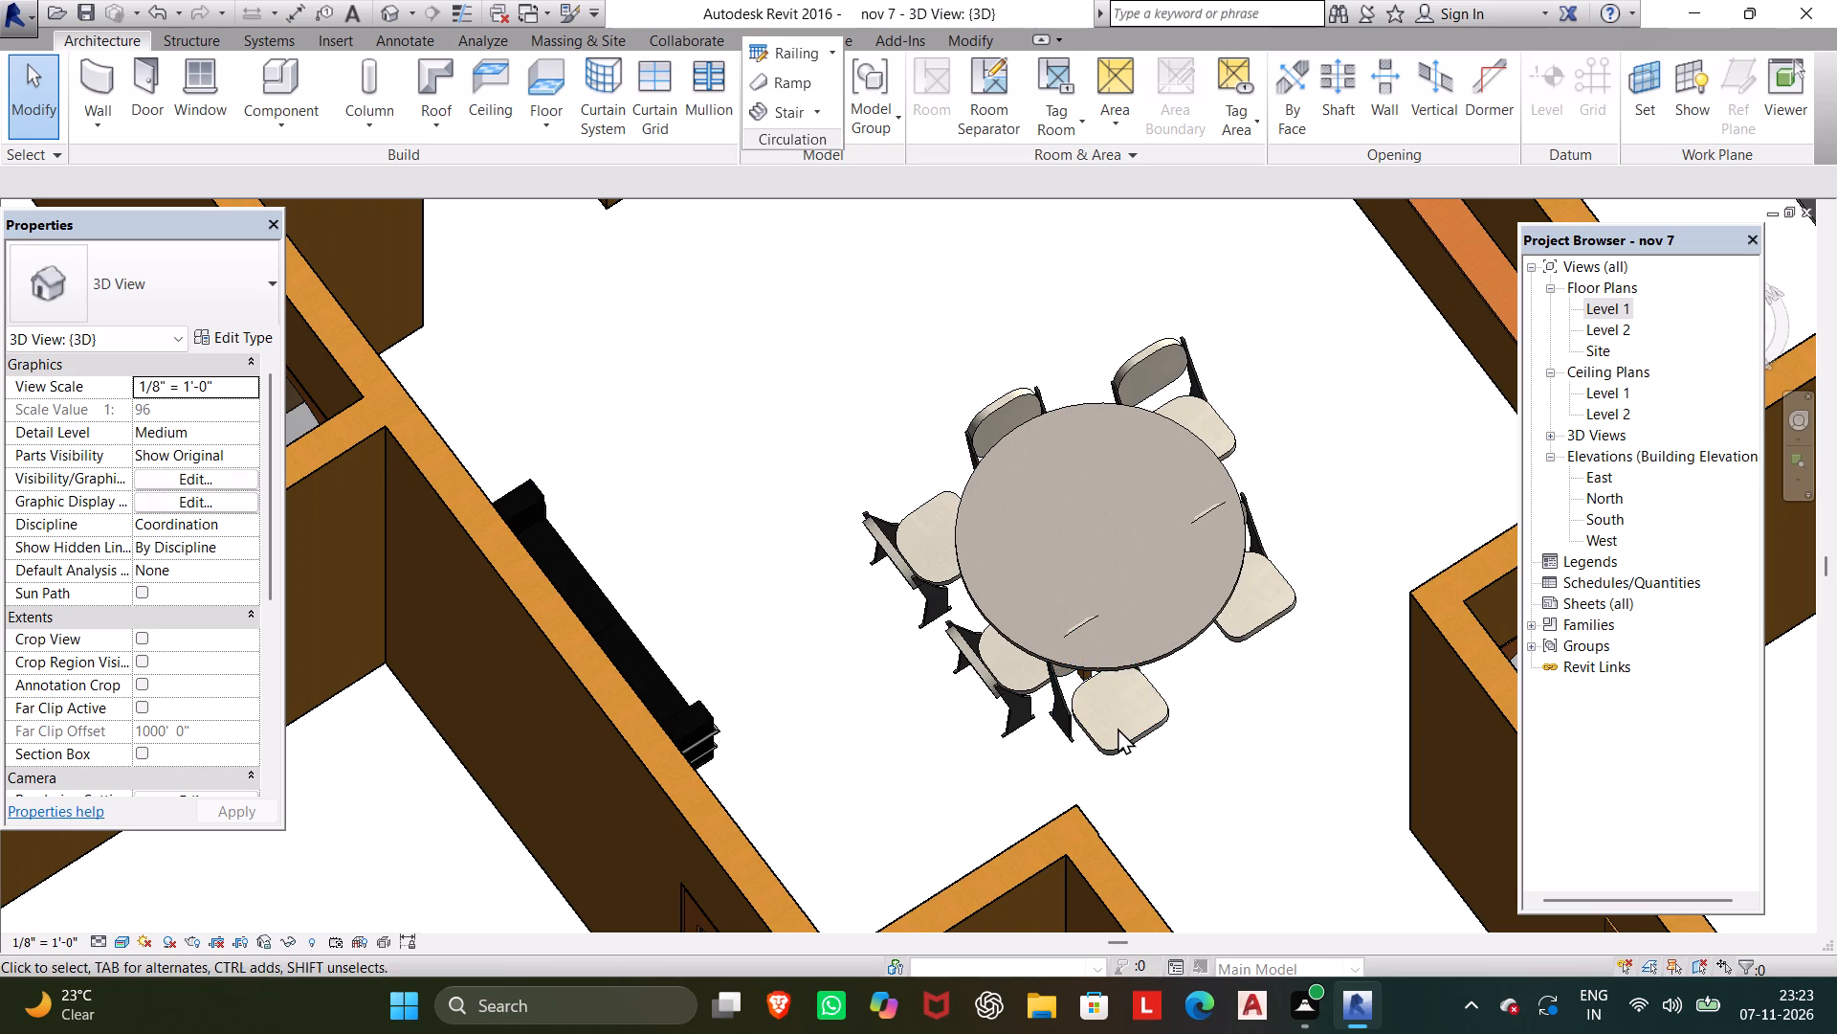
Rotate the round table's northeast chair 180° to face the table and nudge it slightly west along the table edge.
{"action": "left_click", "coordinate": [1118, 728]}
{"action": "left_click", "coordinate": [1131, 740]}
{"action": "key", "text": "space"}
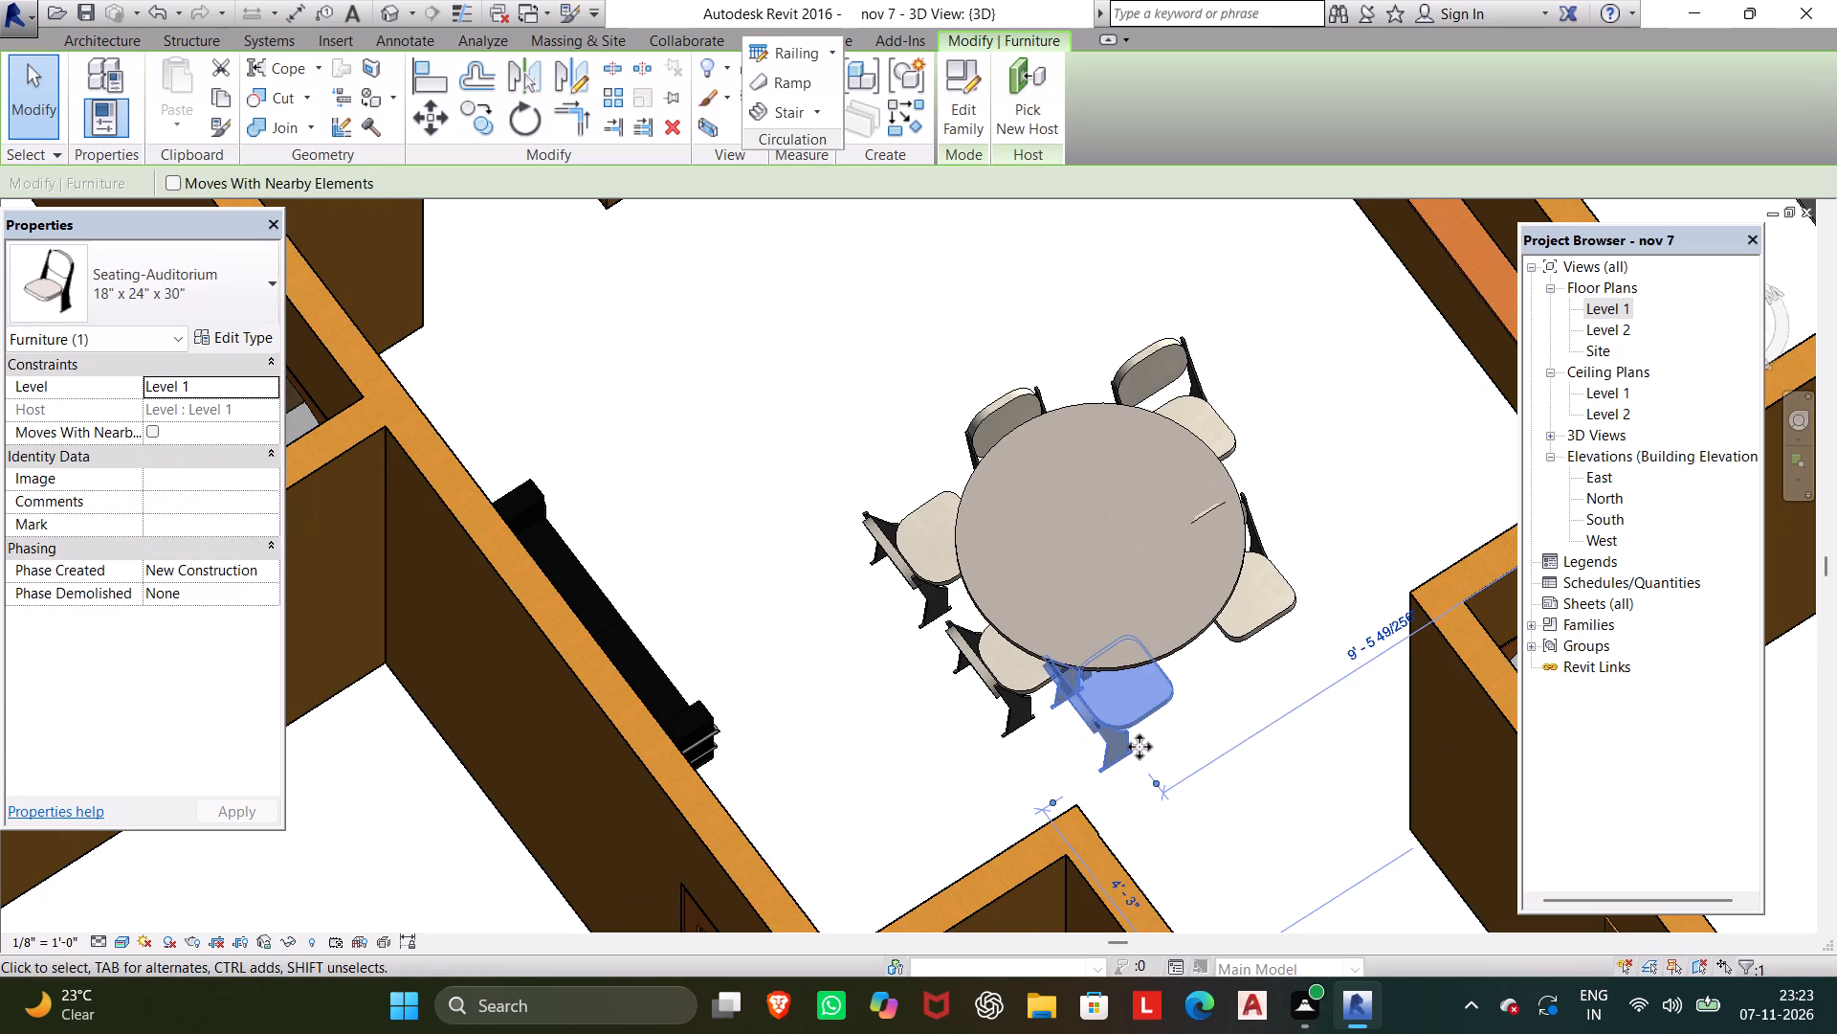
{"action": "key", "text": "space"}
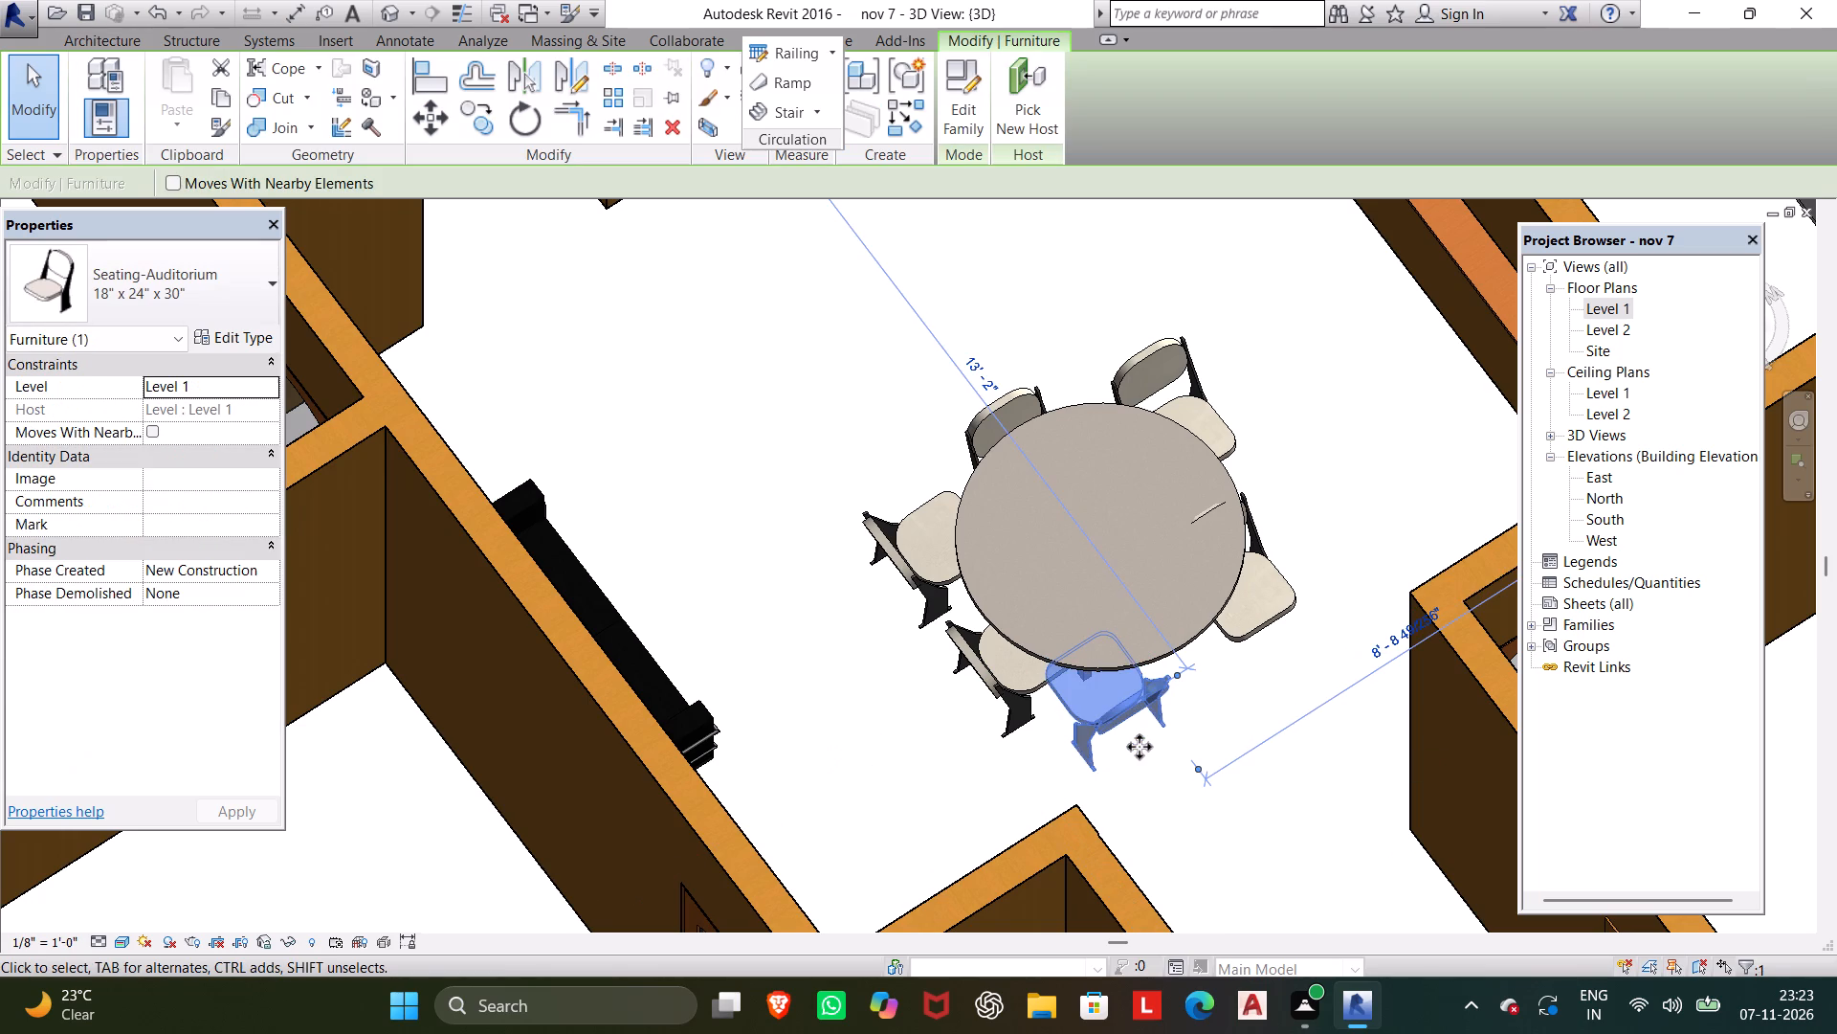
{"action": "key", "text": "Right"}
{"action": "key", "text": "Right"}
{"action": "key", "text": "Right"}
{"action": "key", "text": "Right"}
{"action": "key", "text": "Right"}
{"action": "key", "text": "Right"}
{"action": "key", "text": "Right"}
{"action": "key", "text": "Right"}
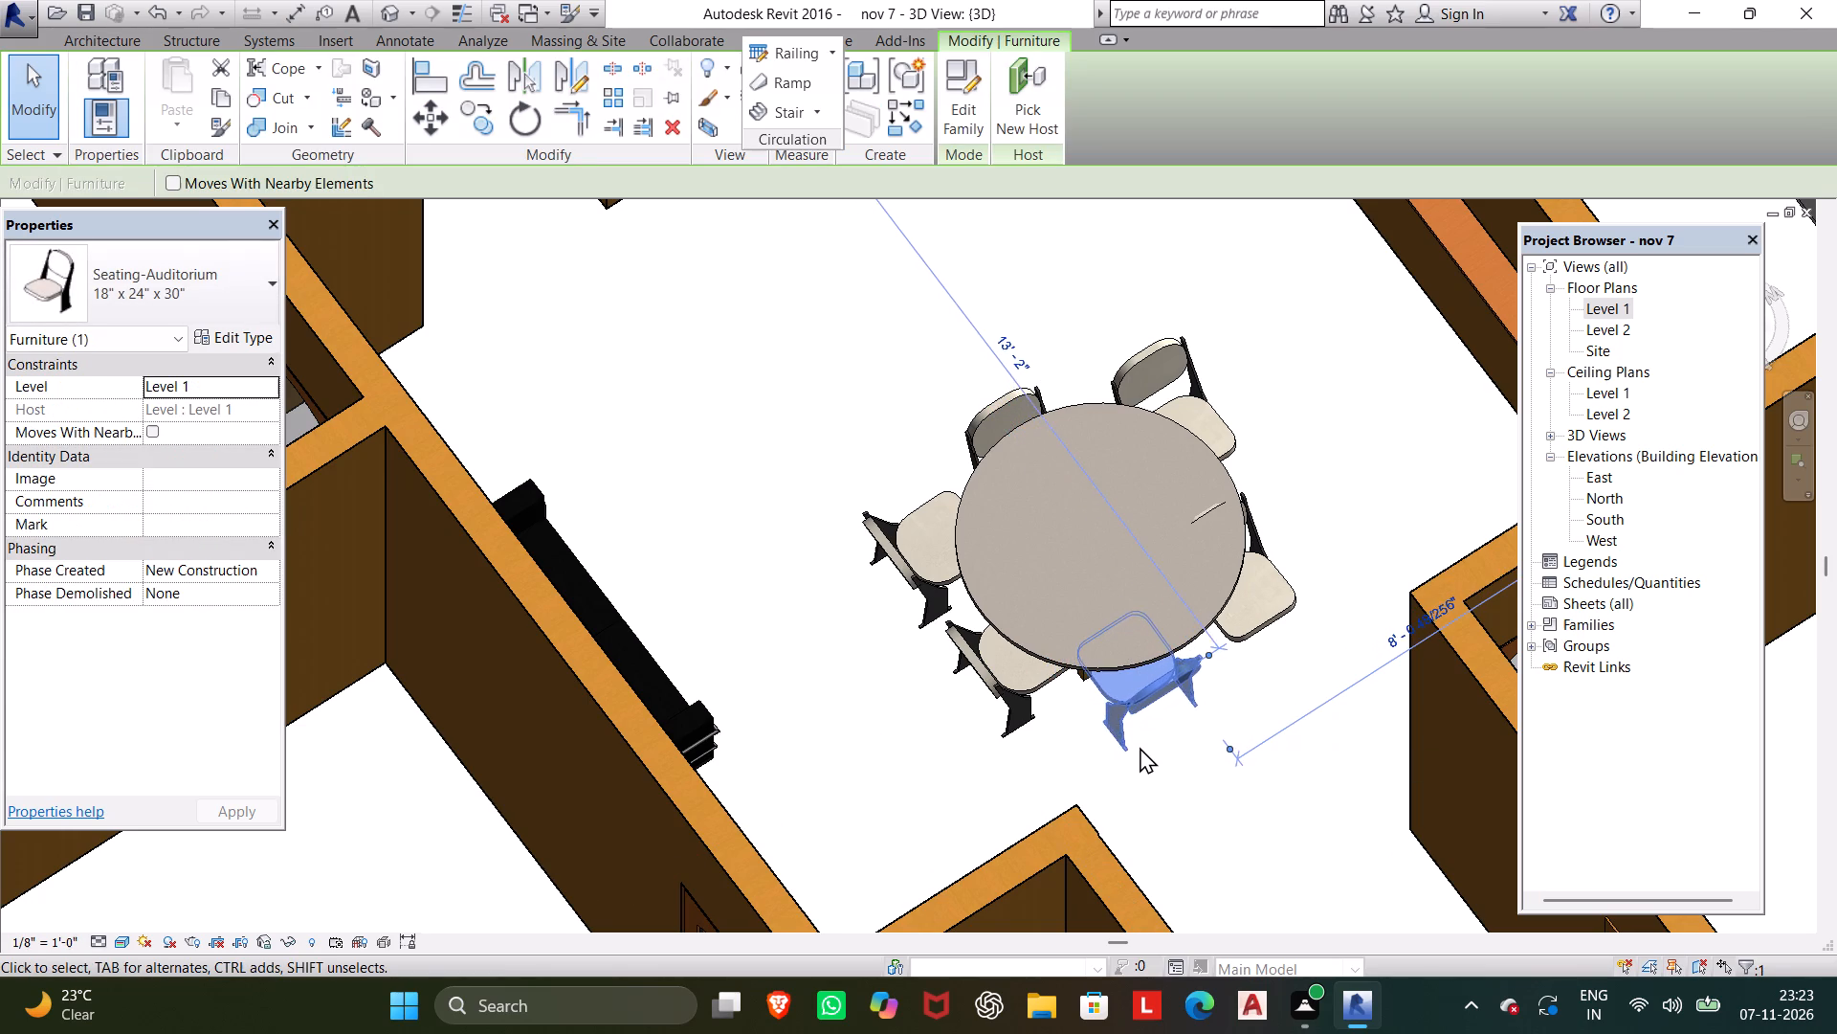
{"action": "key", "text": "Right"}
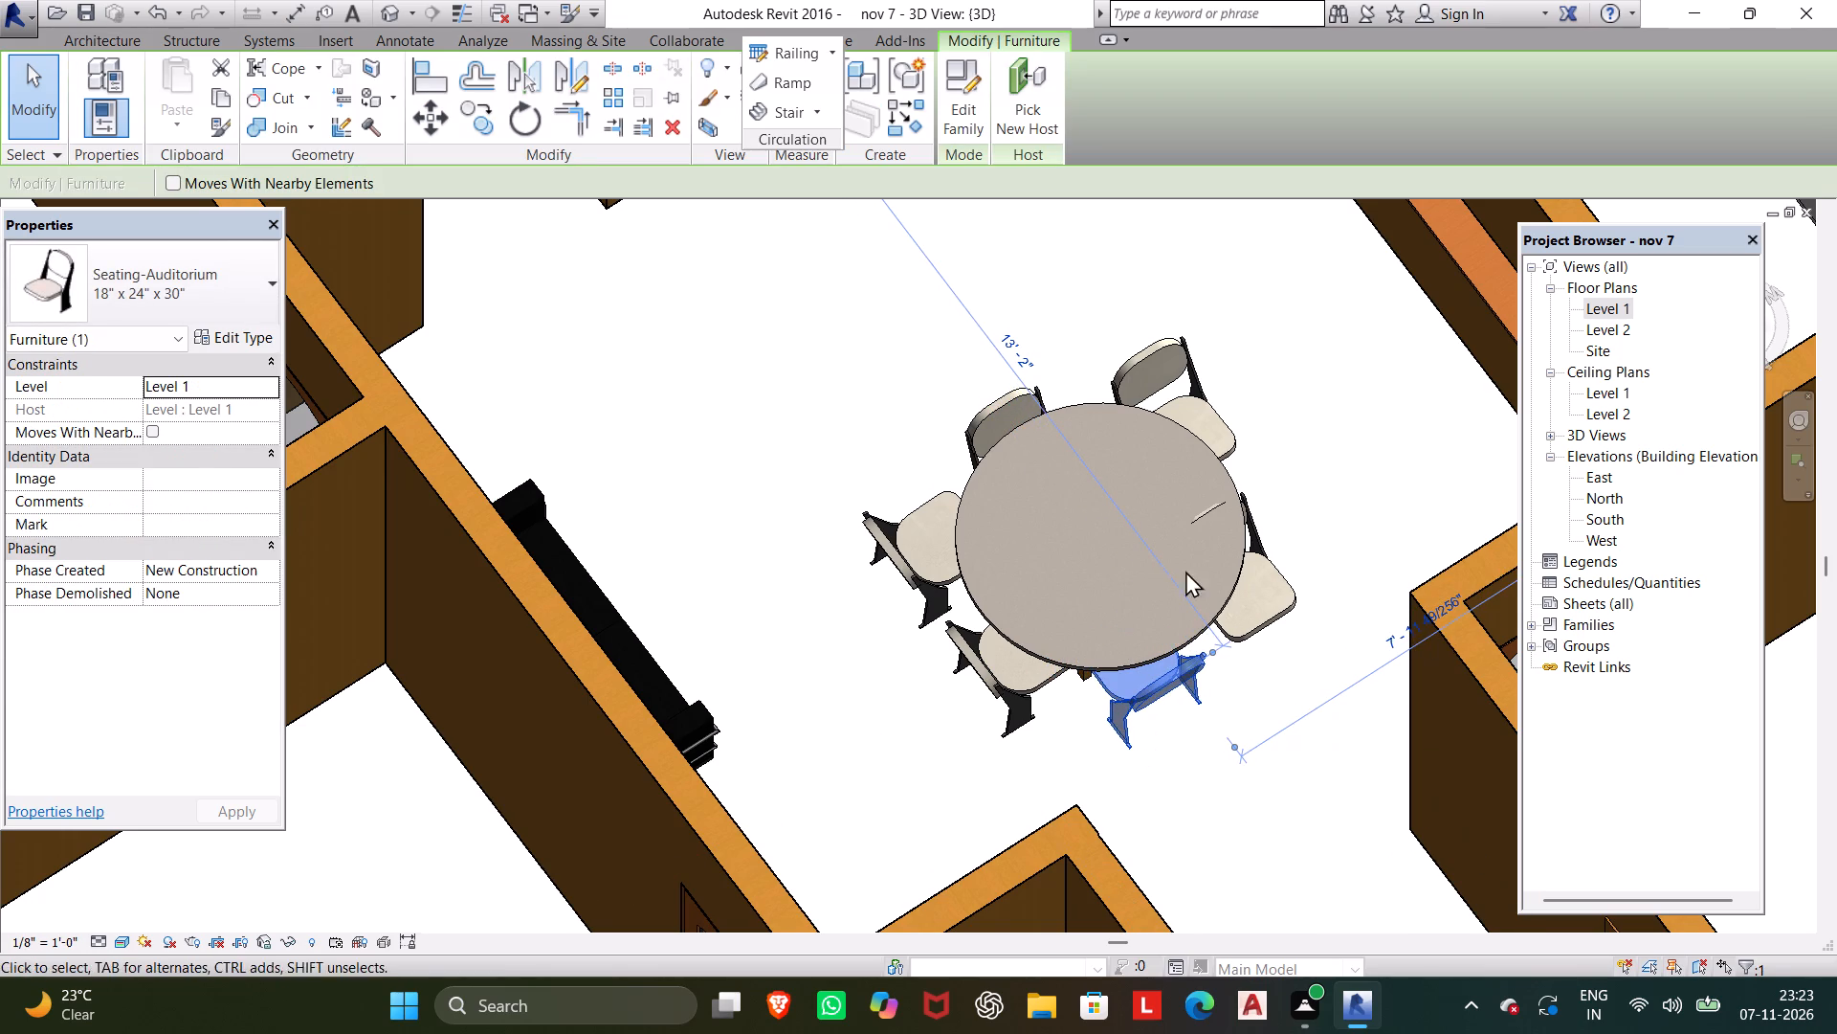
Rotate the round table's northwest chair 270° so its back faces the kitchen side and its seat faces the table.
{"action": "left_click", "coordinate": [1273, 597]}
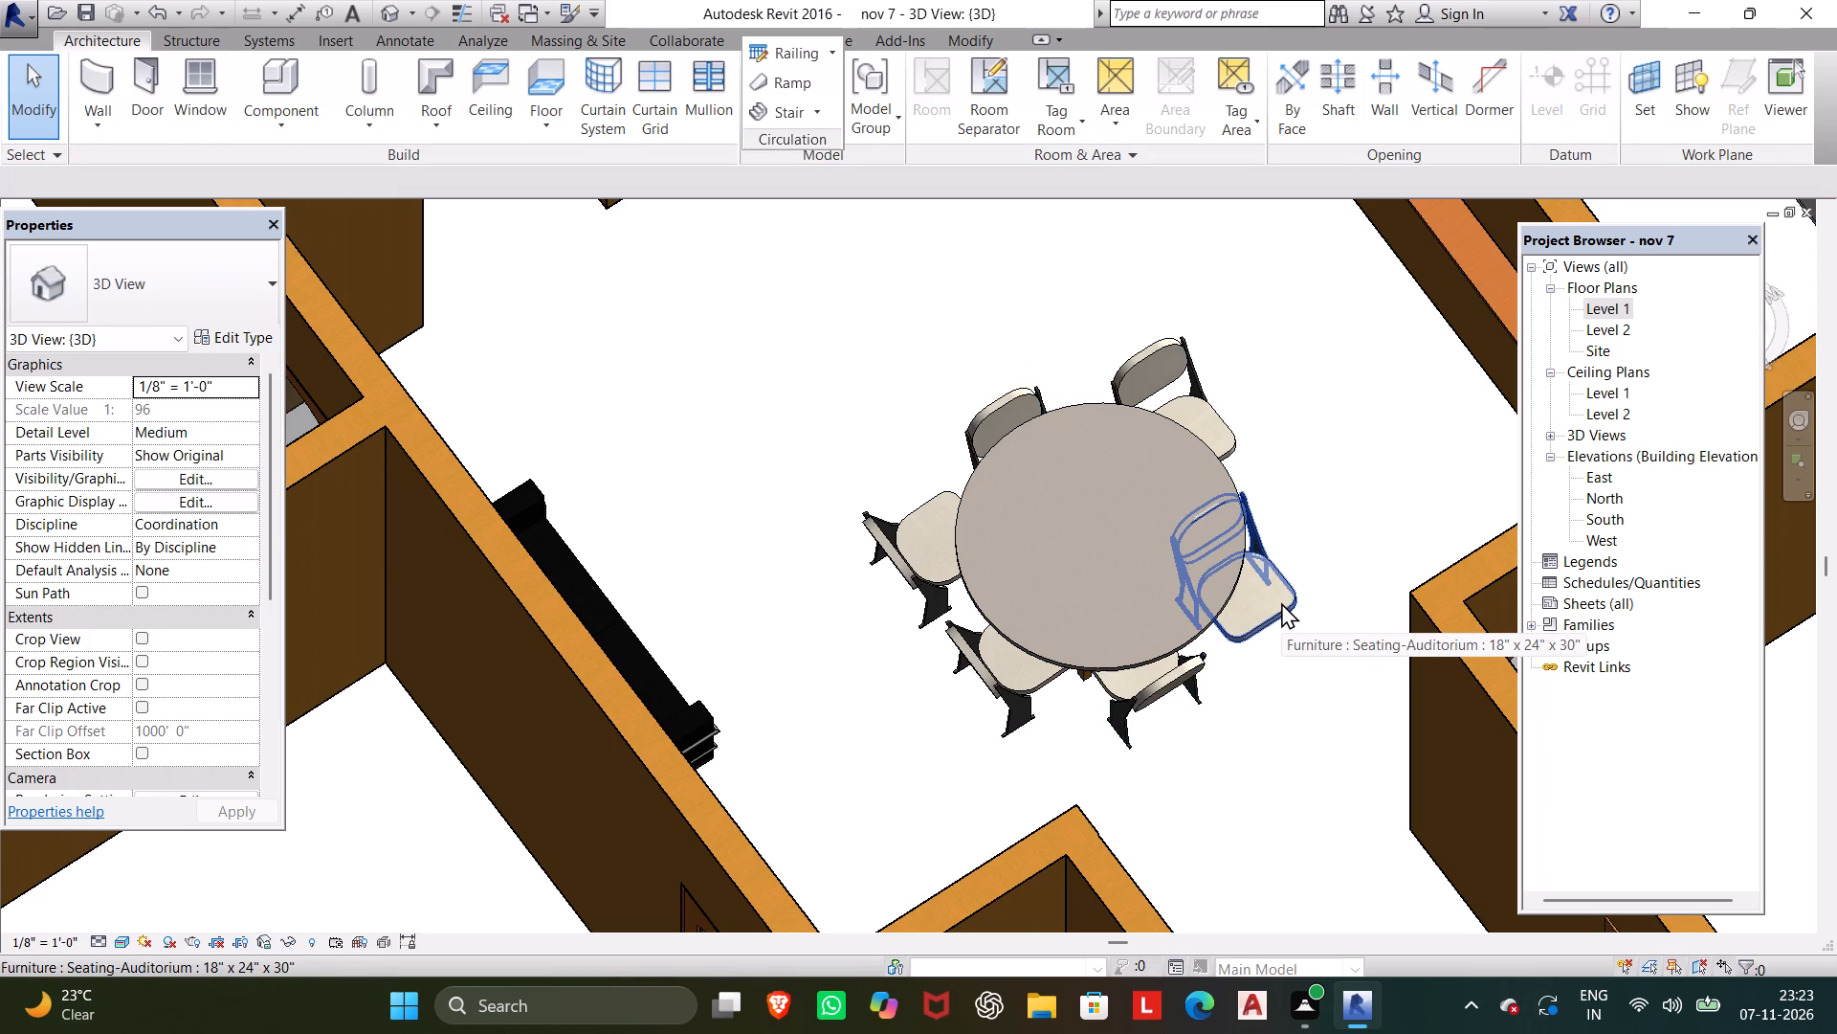
{"action": "left_click", "coordinate": [1285, 602]}
{"action": "key", "text": "space"}
{"action": "key", "text": "space"}
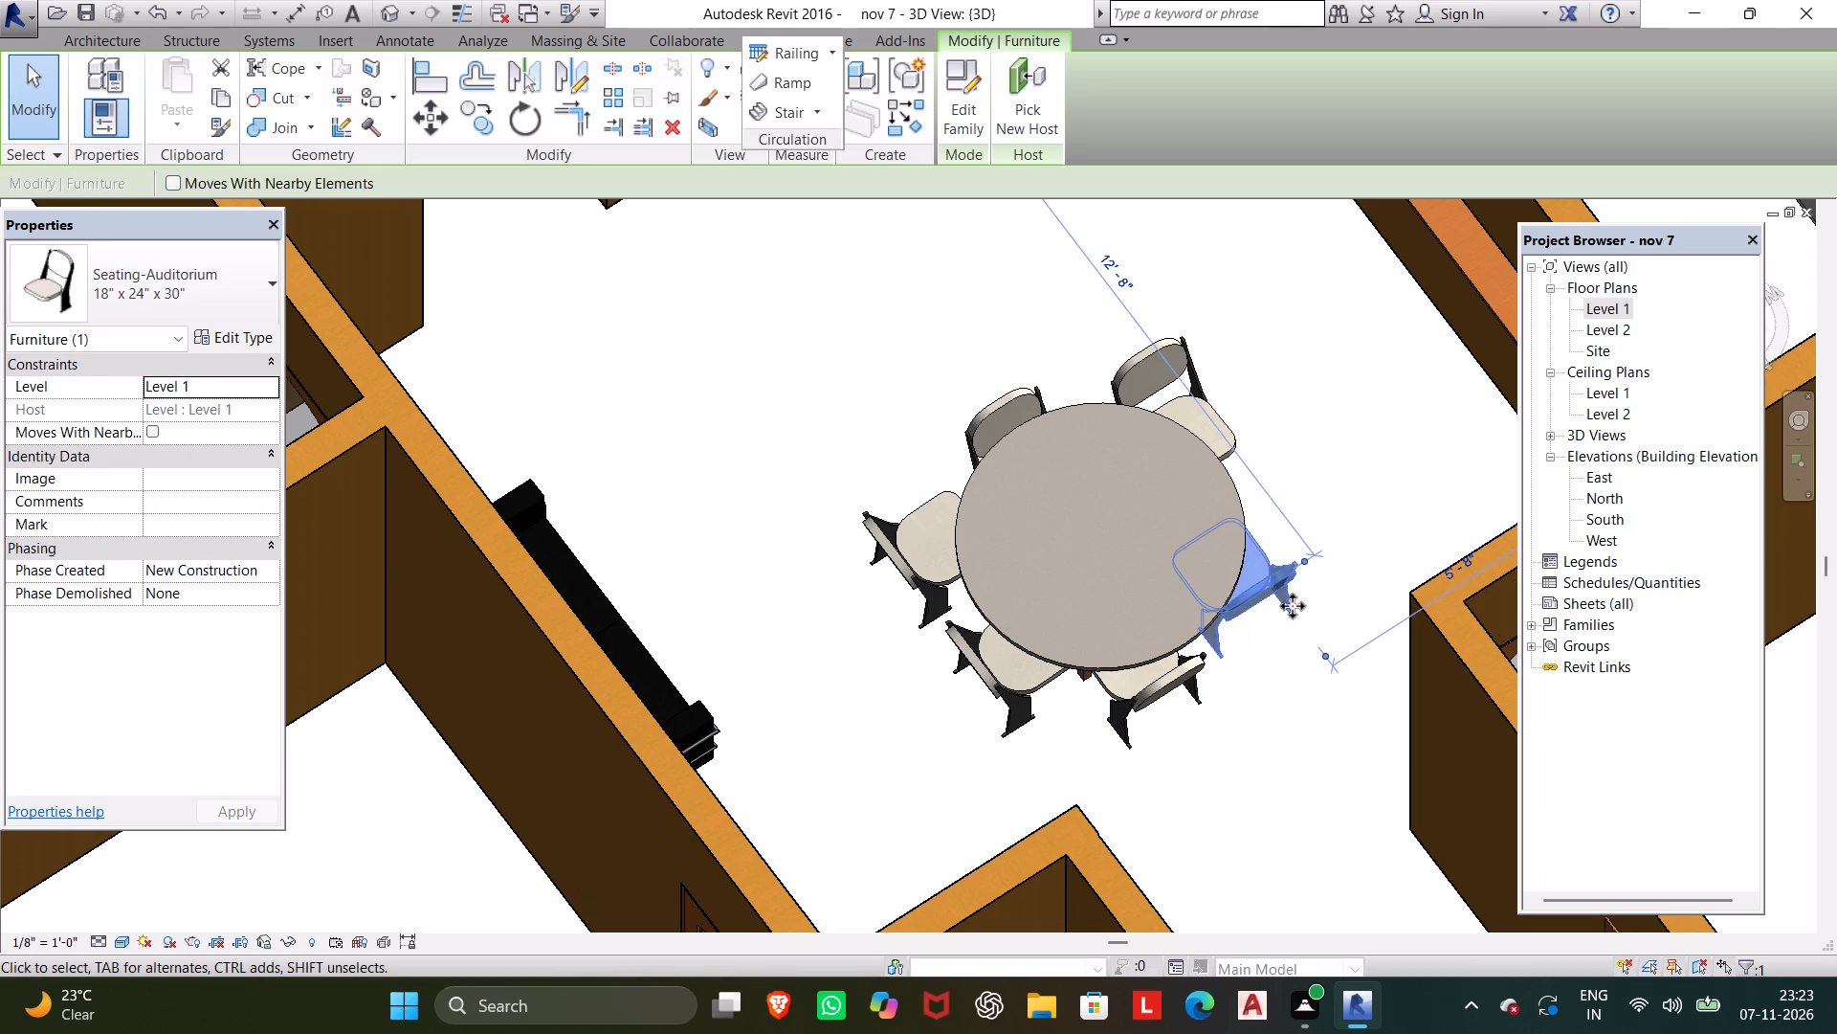
{"action": "key", "text": "space"}
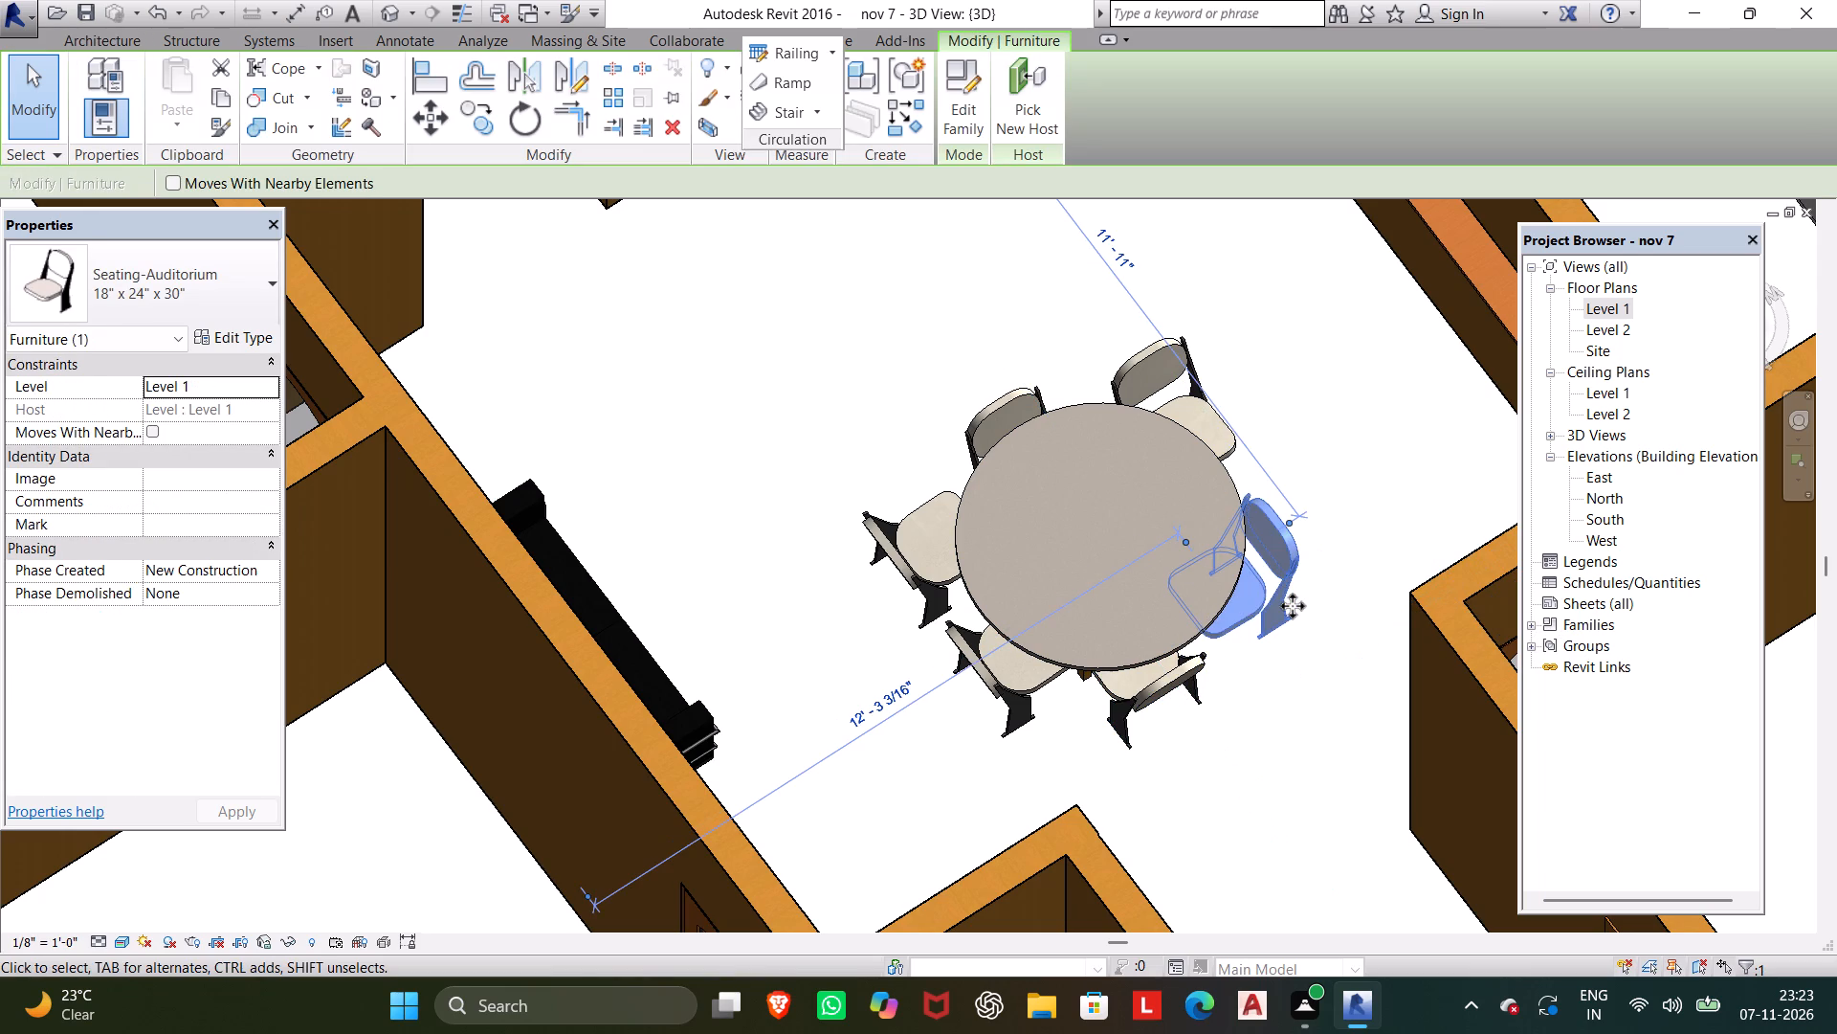
{"action": "left_click", "coordinate": [1373, 461]}
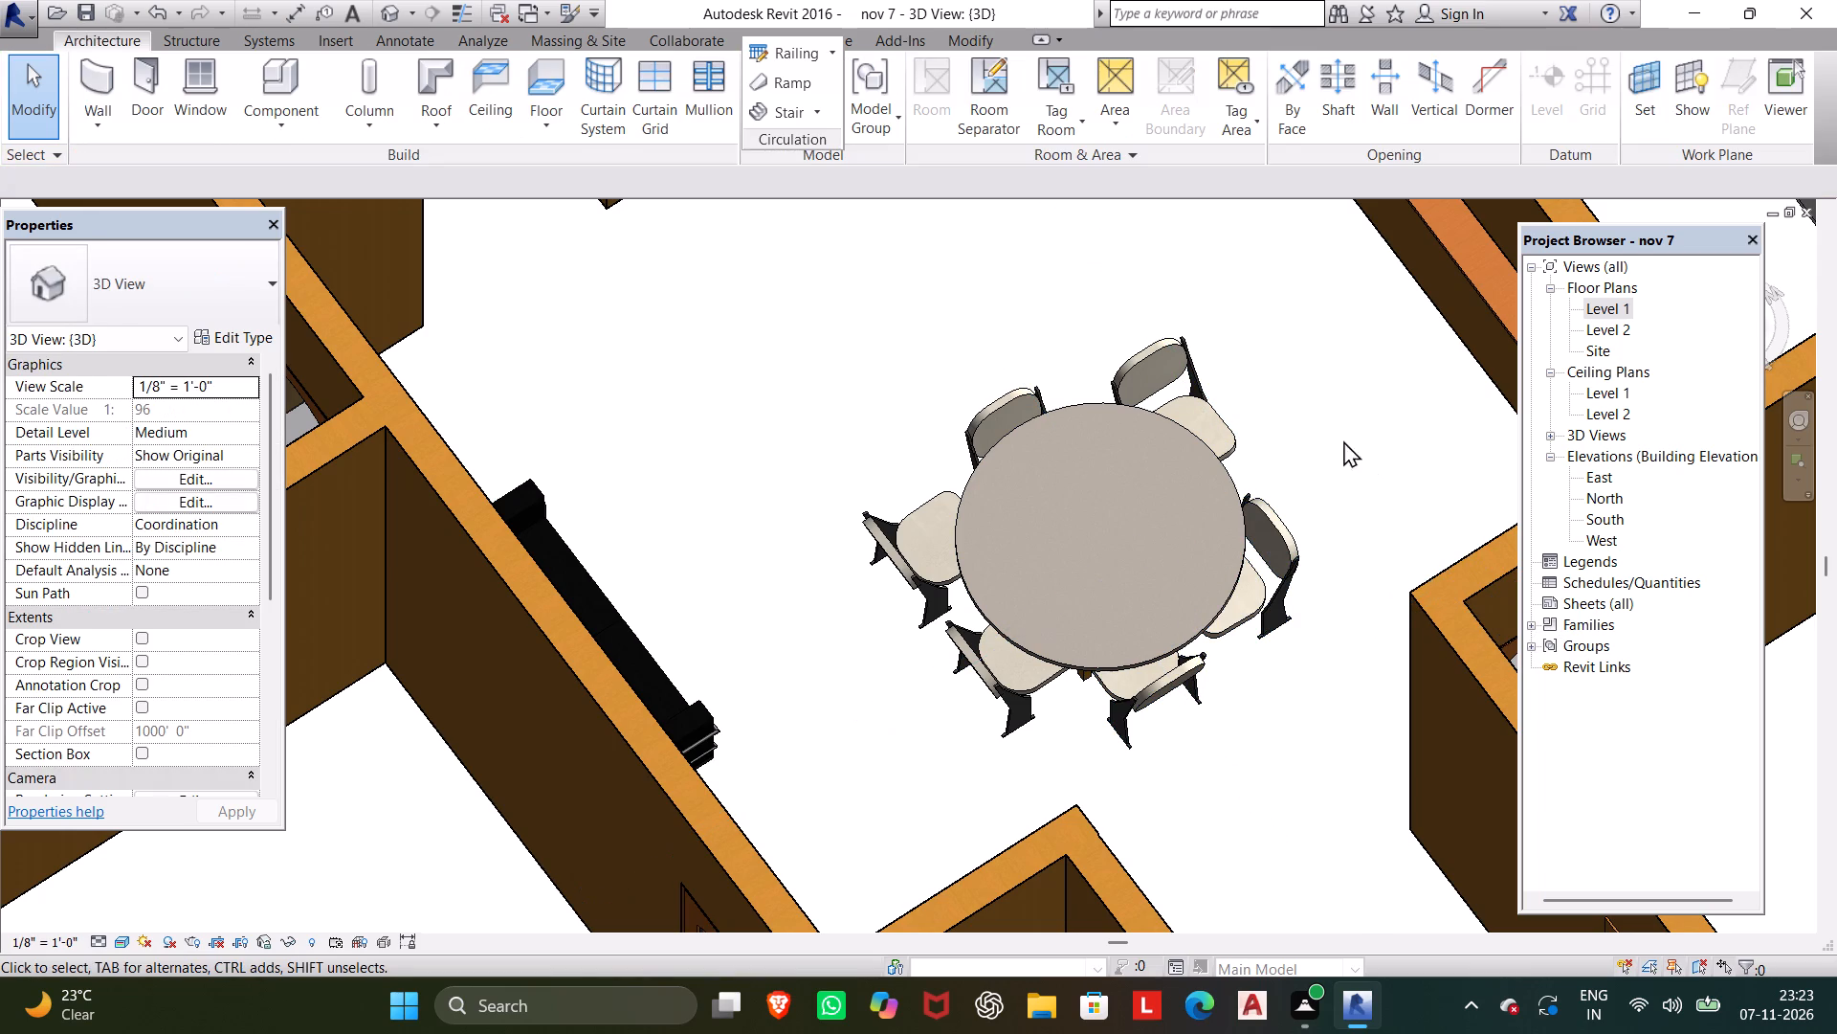
Rotate the round table's southwest chair 270° so its back faces the kitchen side, and nudge it slightly toward the table.
{"action": "left_click", "coordinate": [1213, 400]}
{"action": "key", "text": "space"}
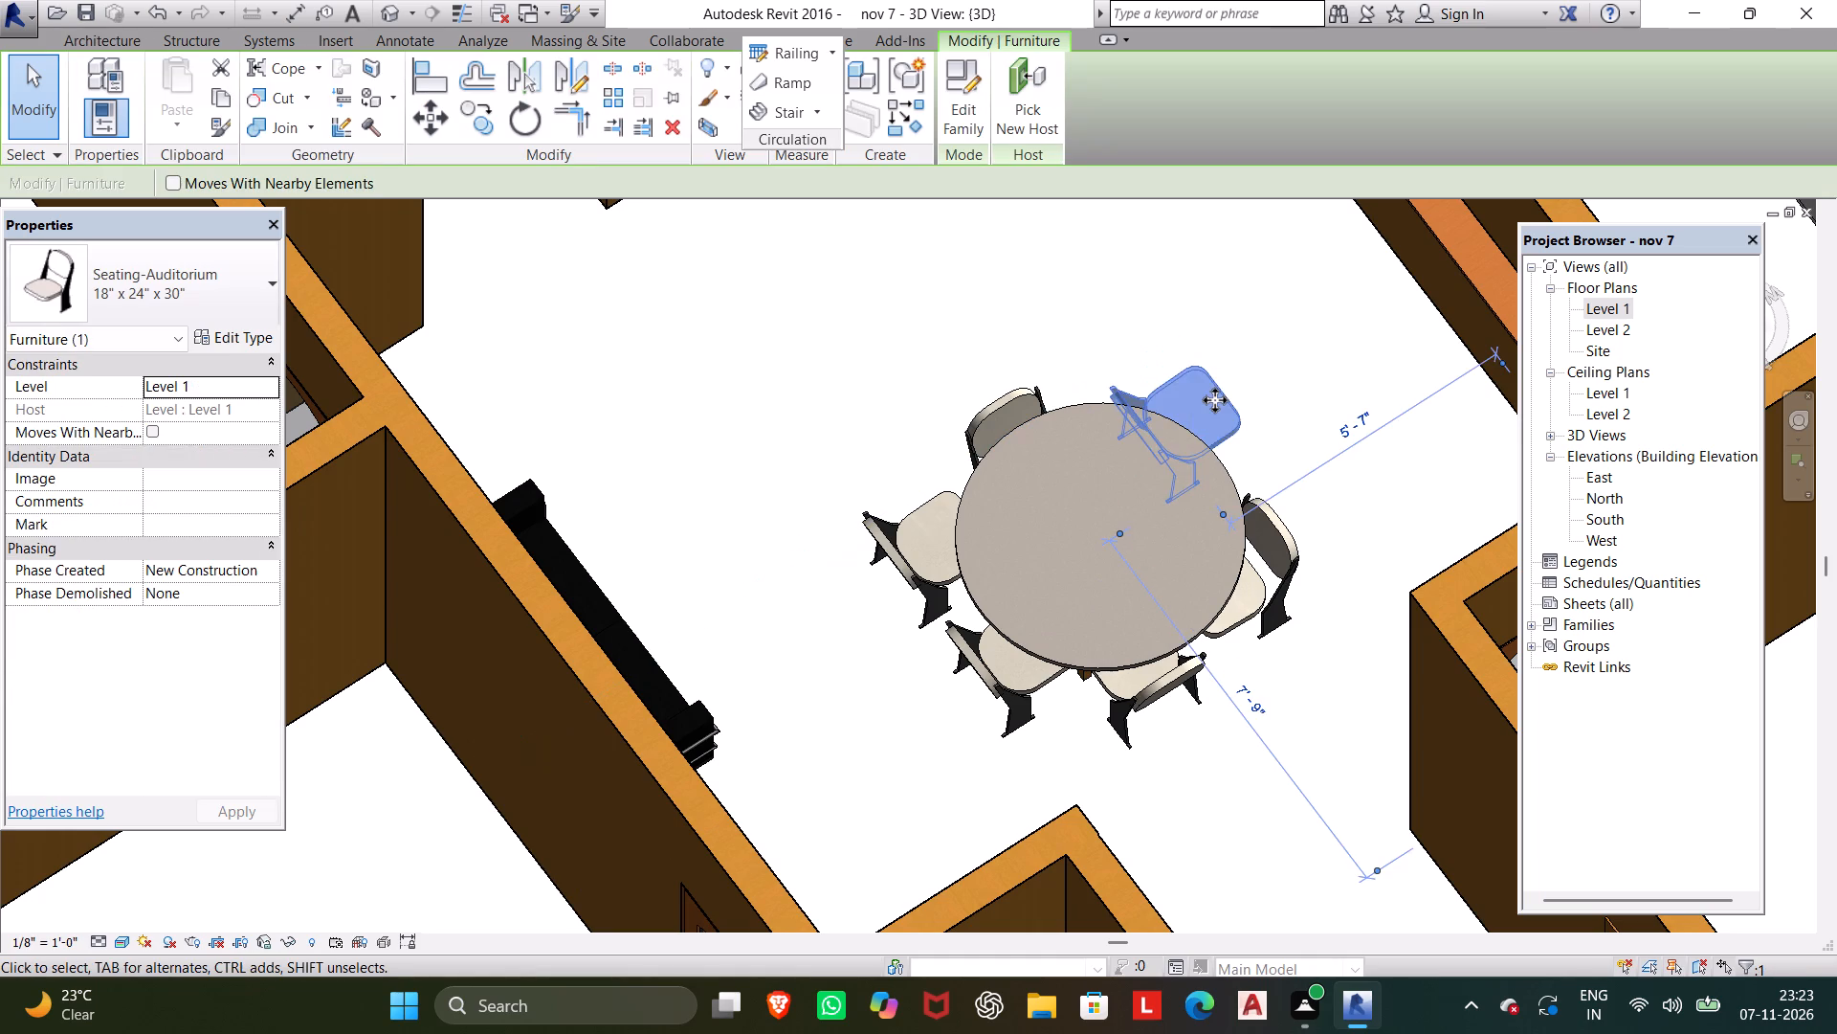
{"action": "key", "text": "space"}
{"action": "key", "text": "space"}
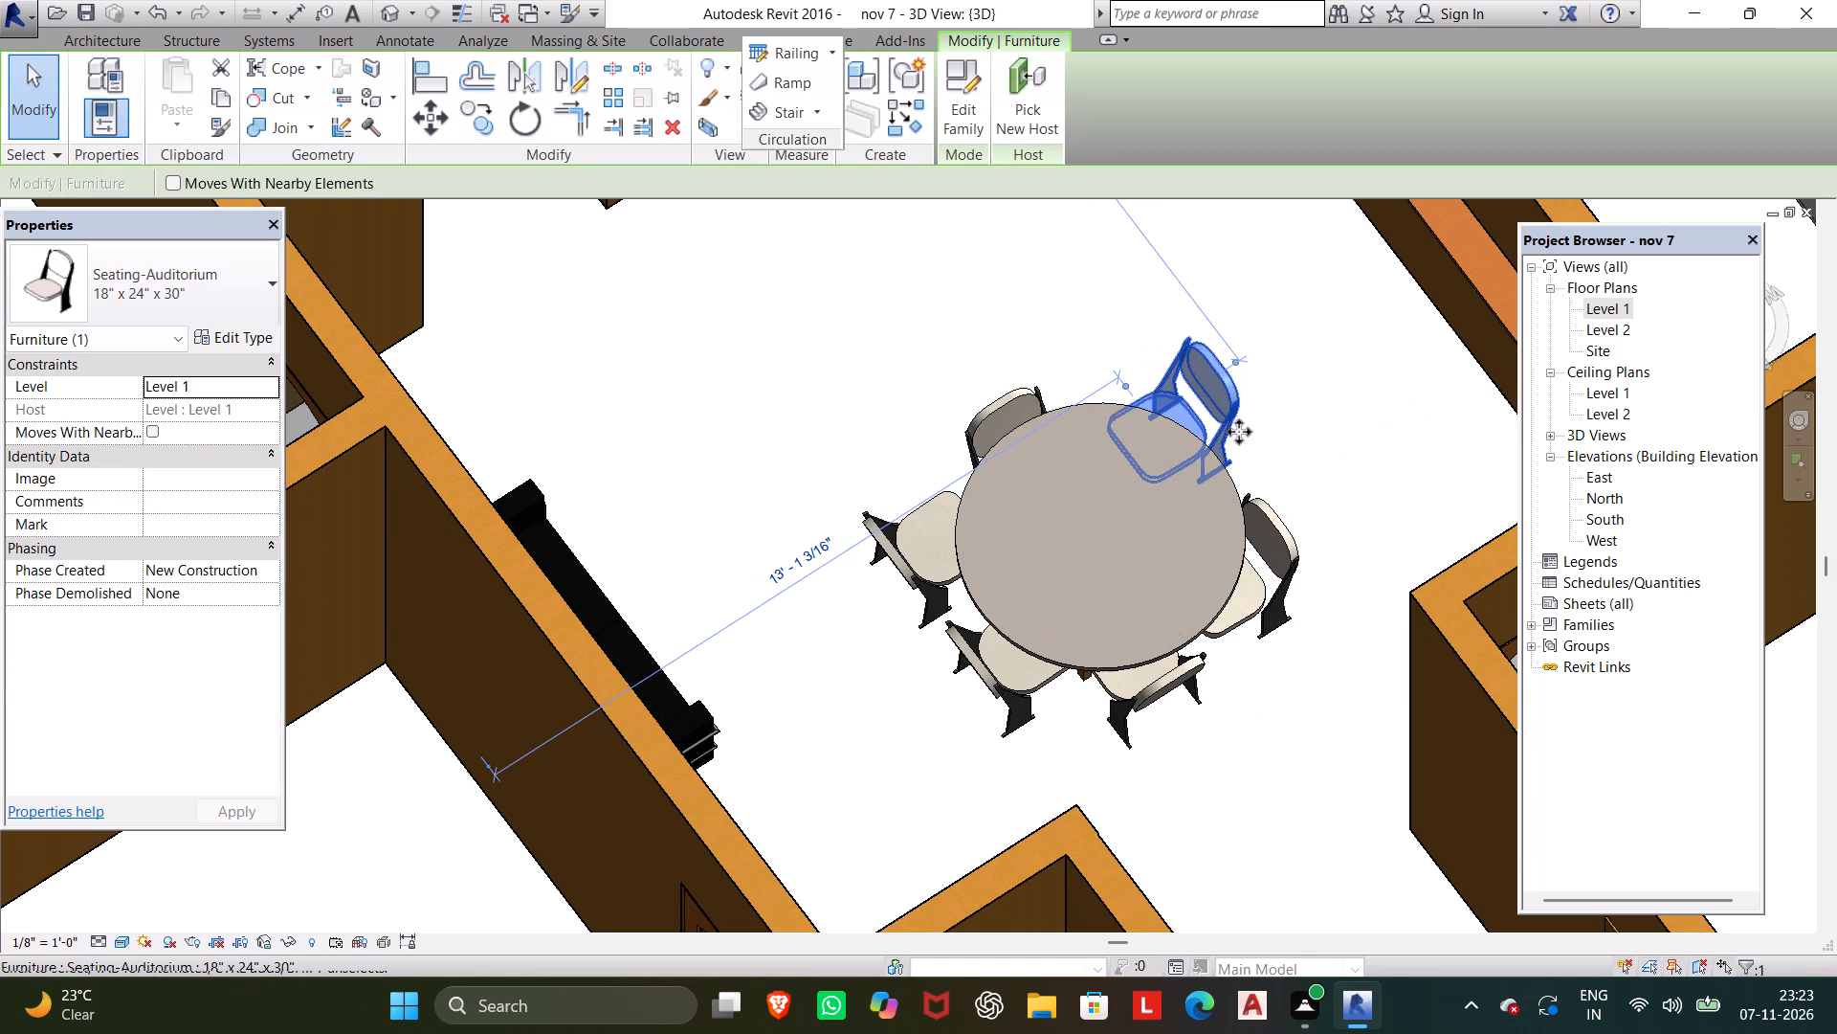
{"action": "key", "text": "Down"}
{"action": "key", "text": "Down"}
{"action": "key", "text": "Down"}
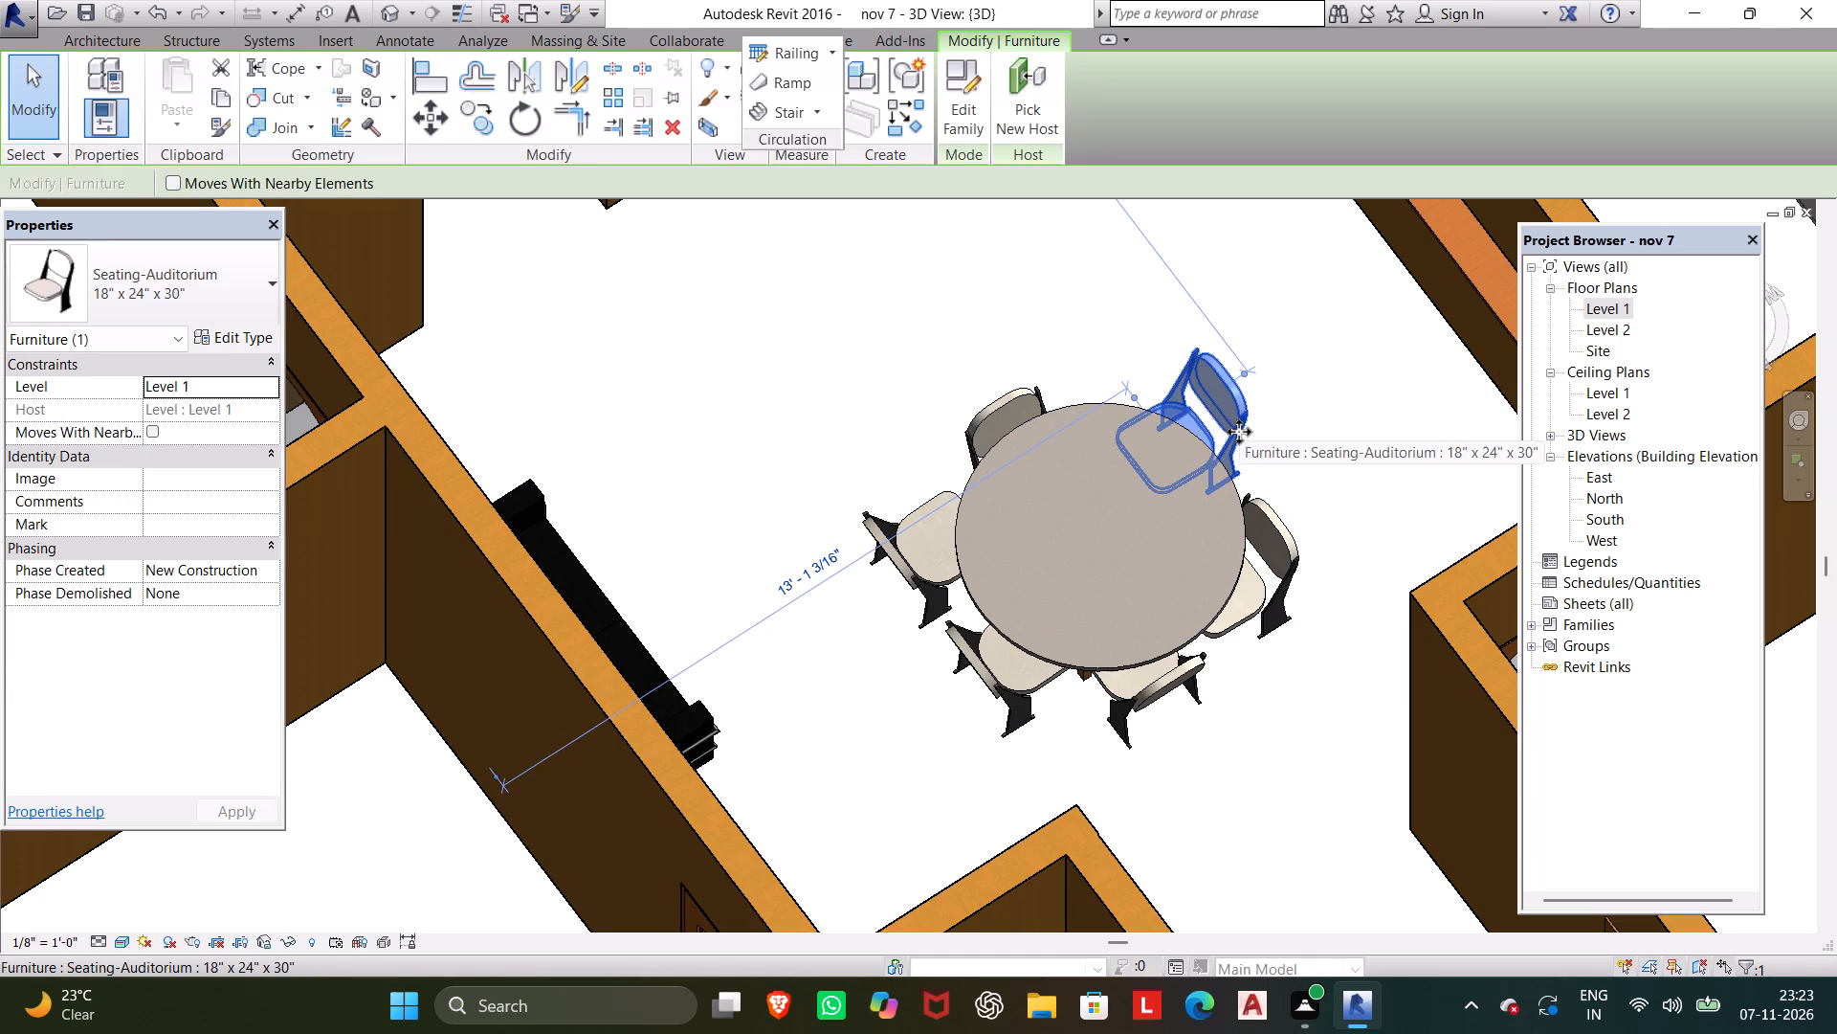
{"action": "key", "text": "Left"}
{"action": "key", "text": "Left"}
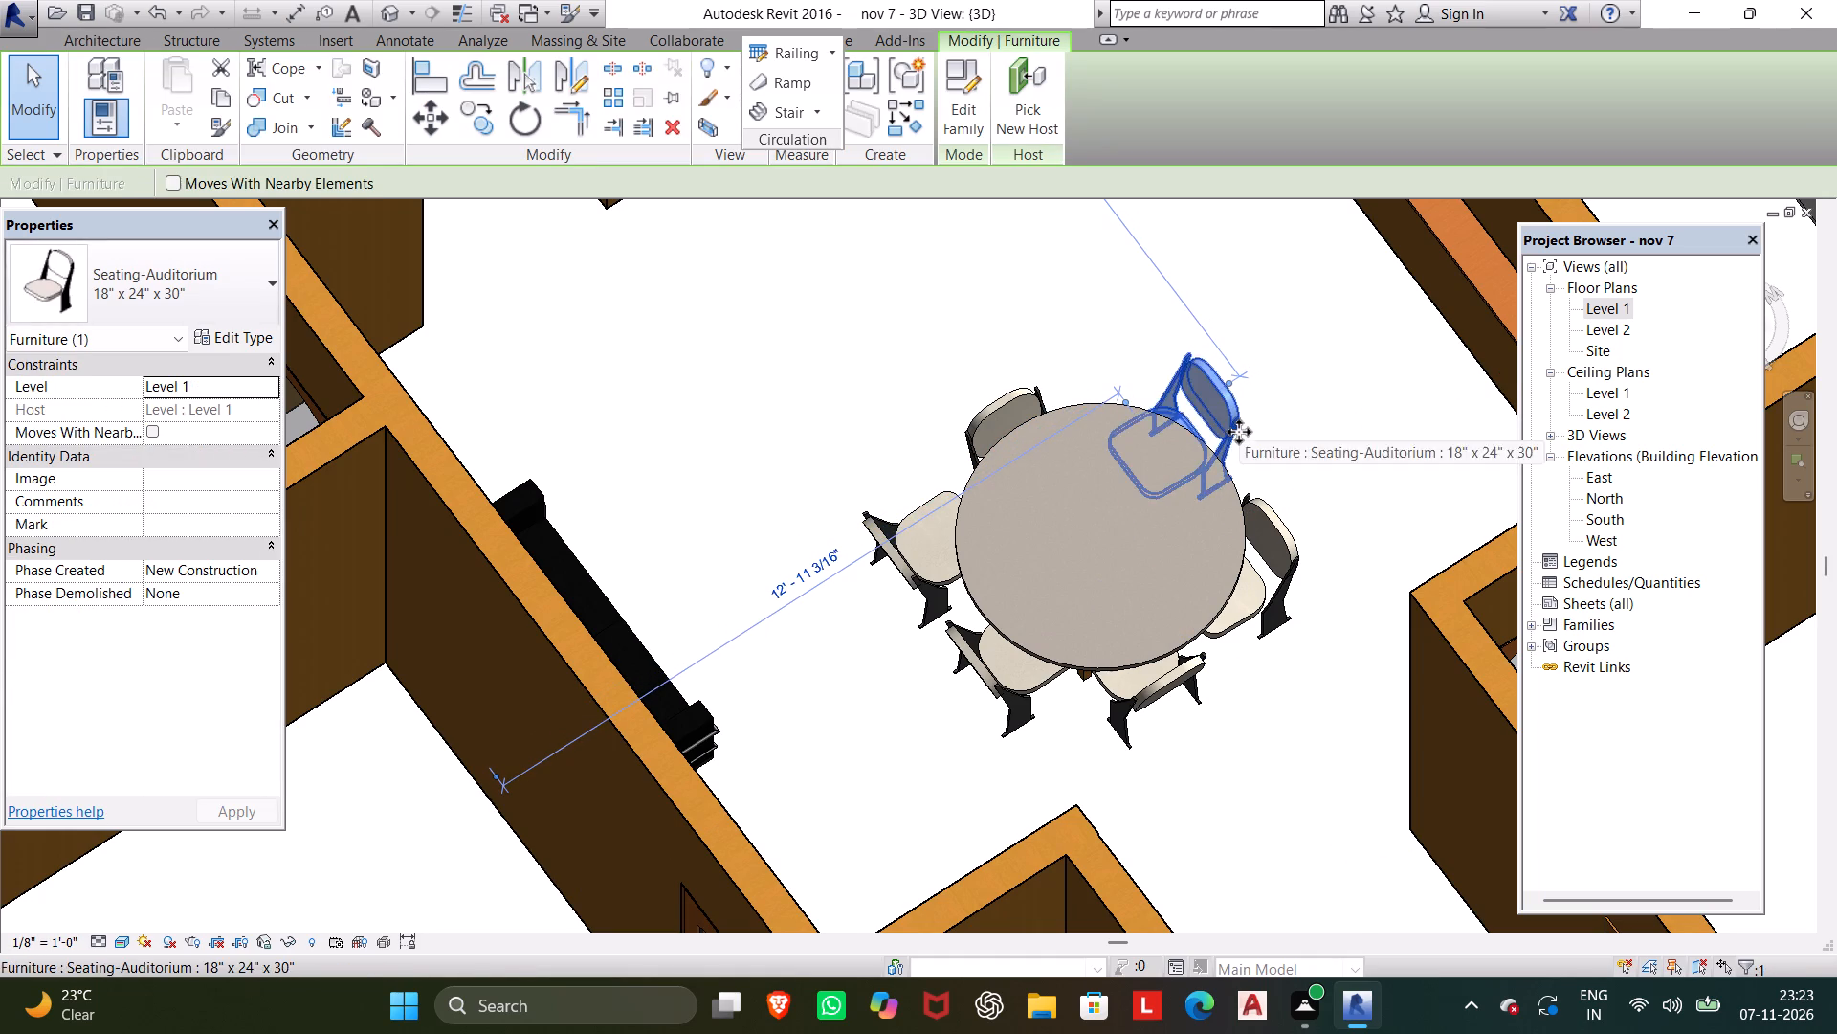
Nudge the grouped south chair slightly west along the round table's edge, toward the southwest chair.
{"action": "left_click", "coordinate": [1007, 393]}
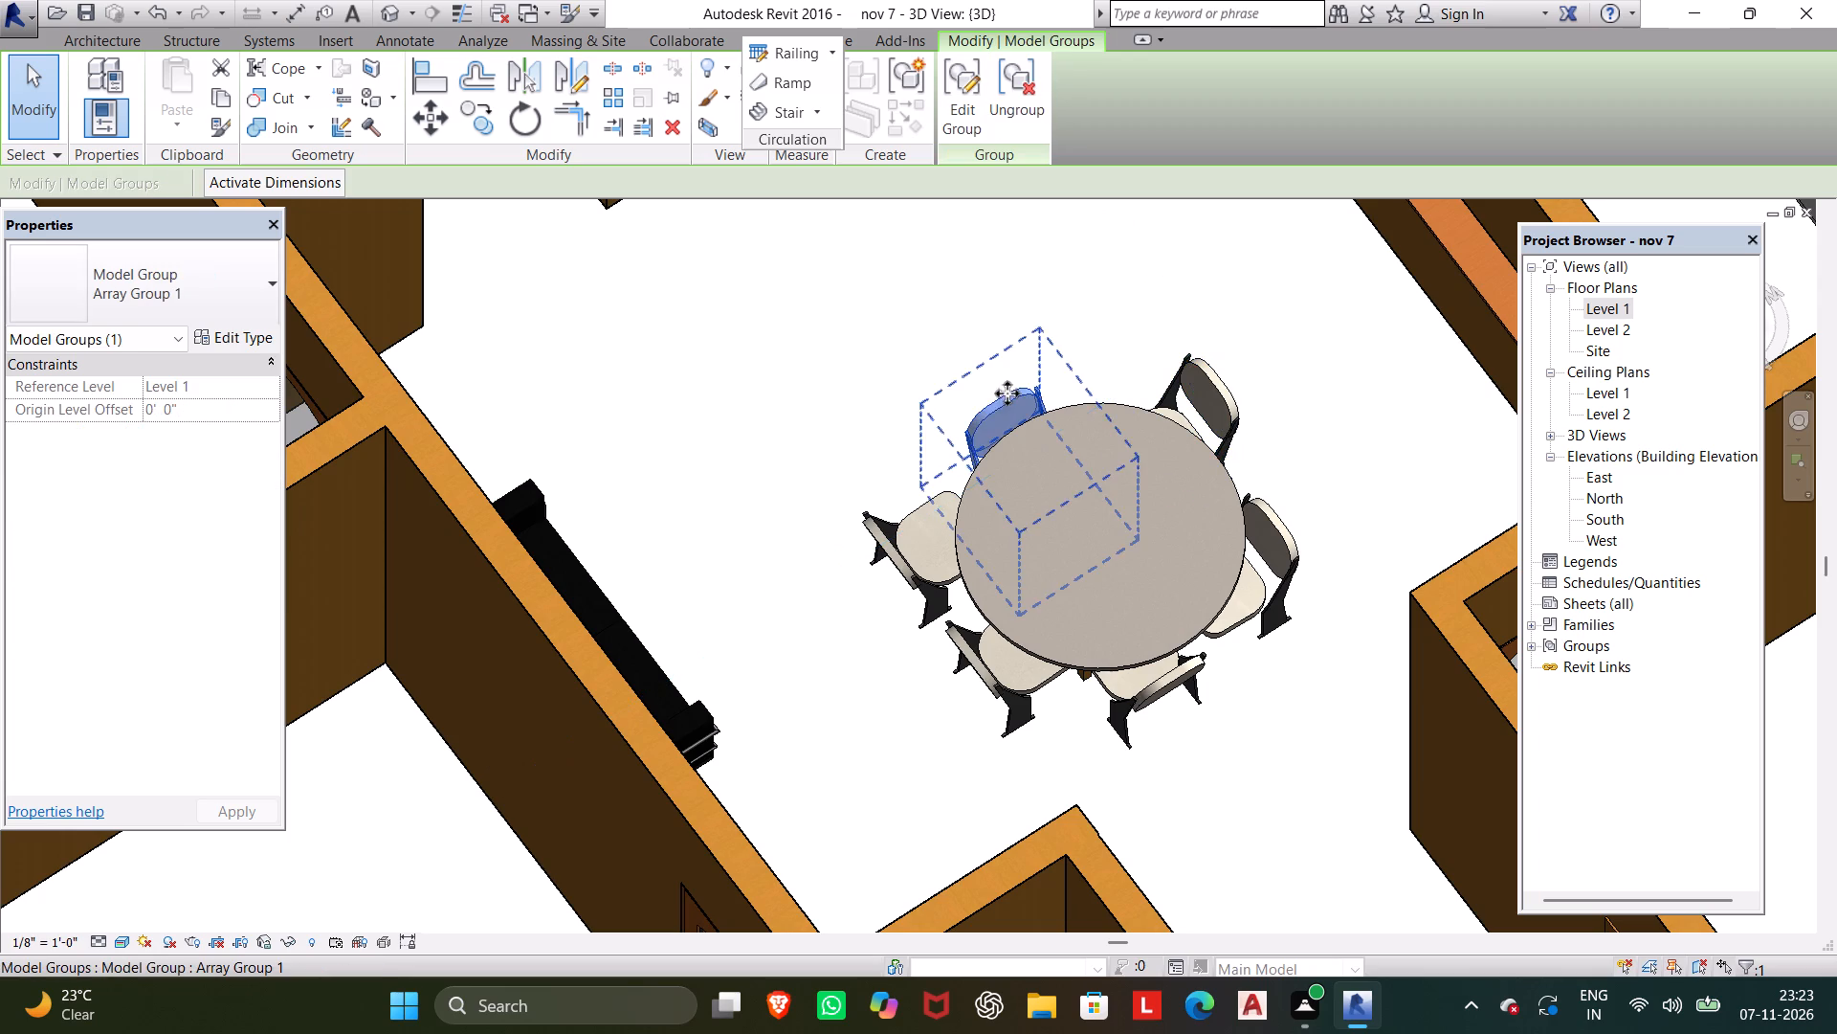
{"action": "key", "text": "Right"}
{"action": "key", "text": "Right"}
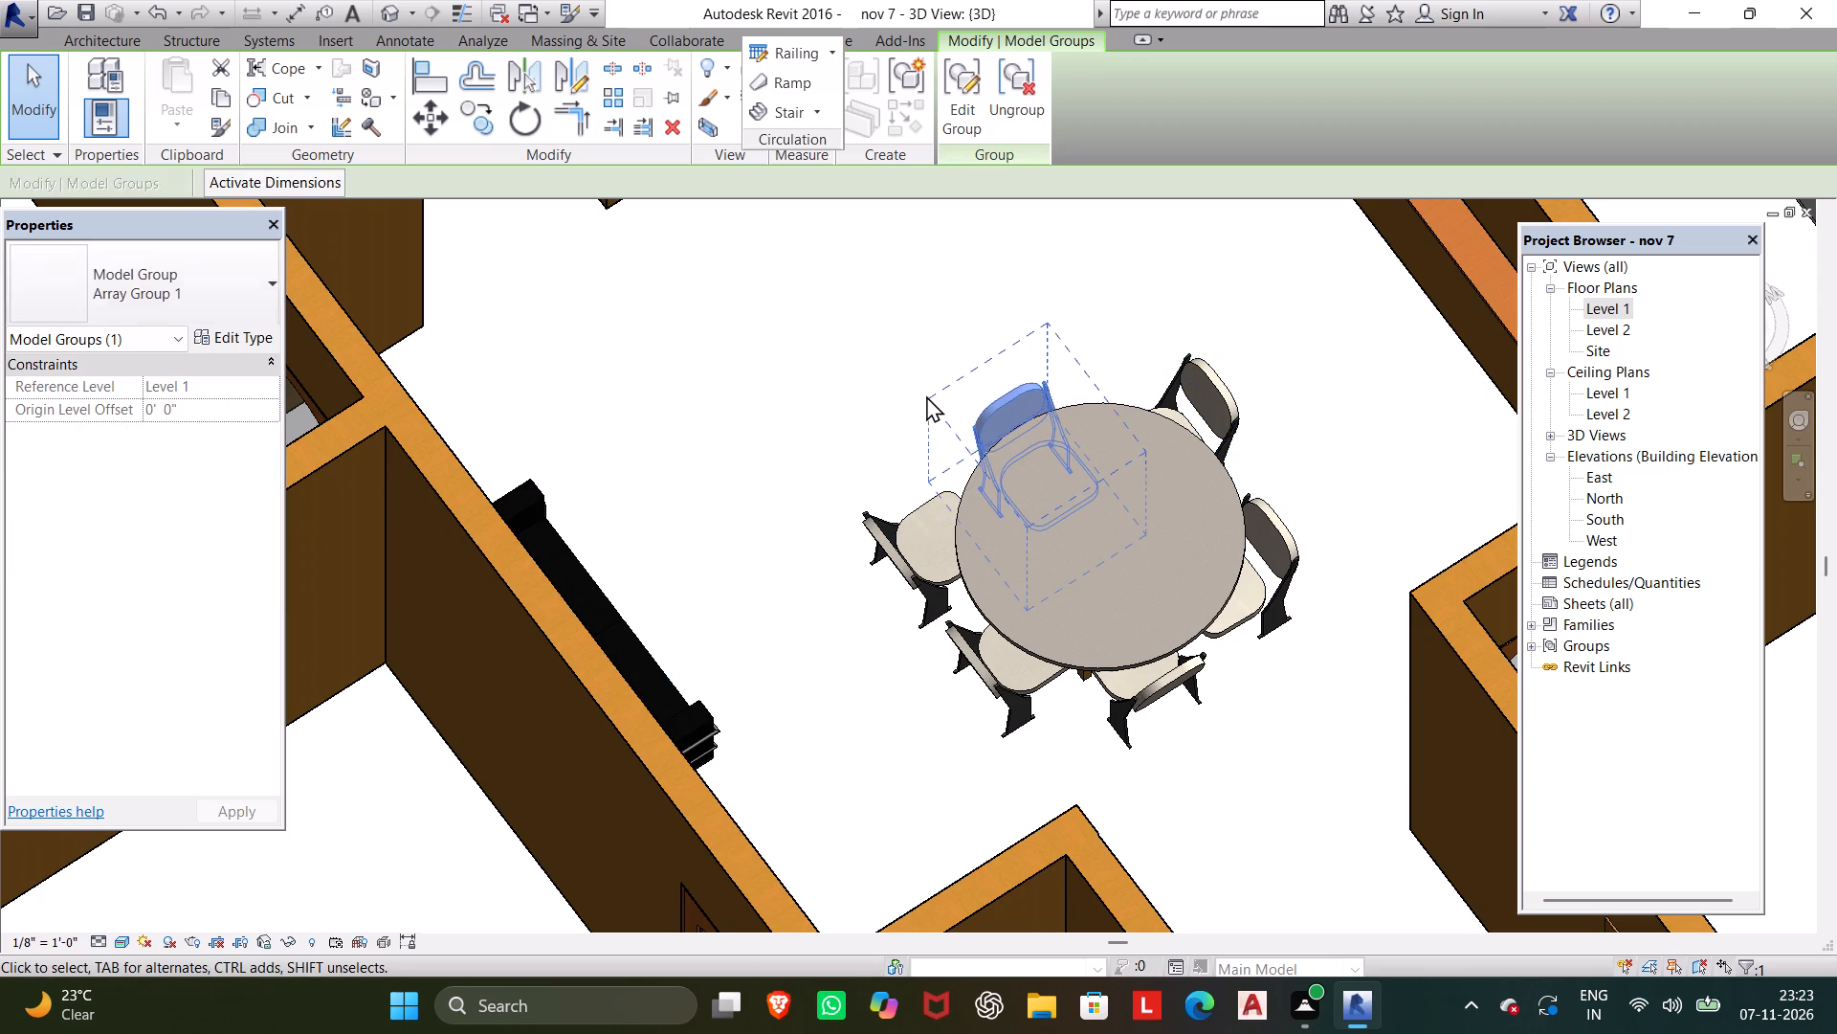
{"action": "key", "text": "Right"}
{"action": "key", "text": "Right"}
{"action": "key", "text": "Right"}
{"action": "key", "text": "Right"}
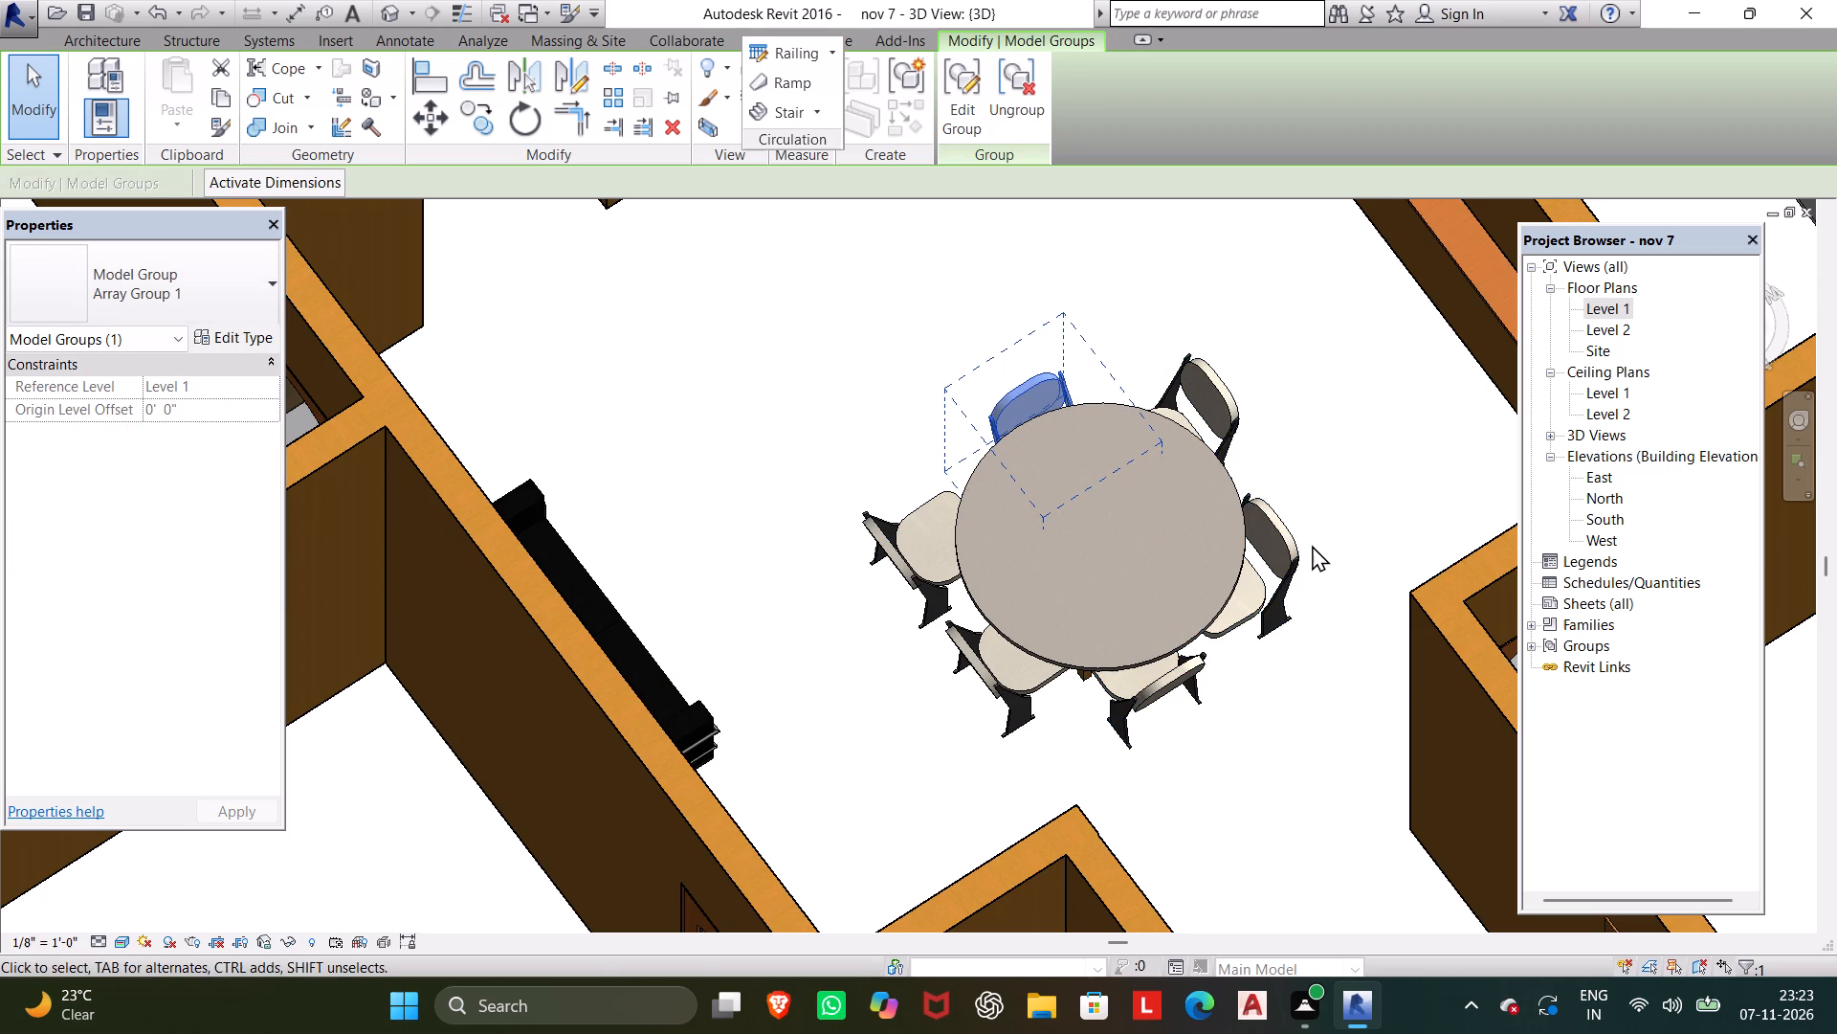
Nudge the round table's right-hand chair, as seen in 3D, along the table edge toward the upper-right chair.
{"action": "left_click", "coordinate": [1279, 538]}
{"action": "key", "text": "Down"}
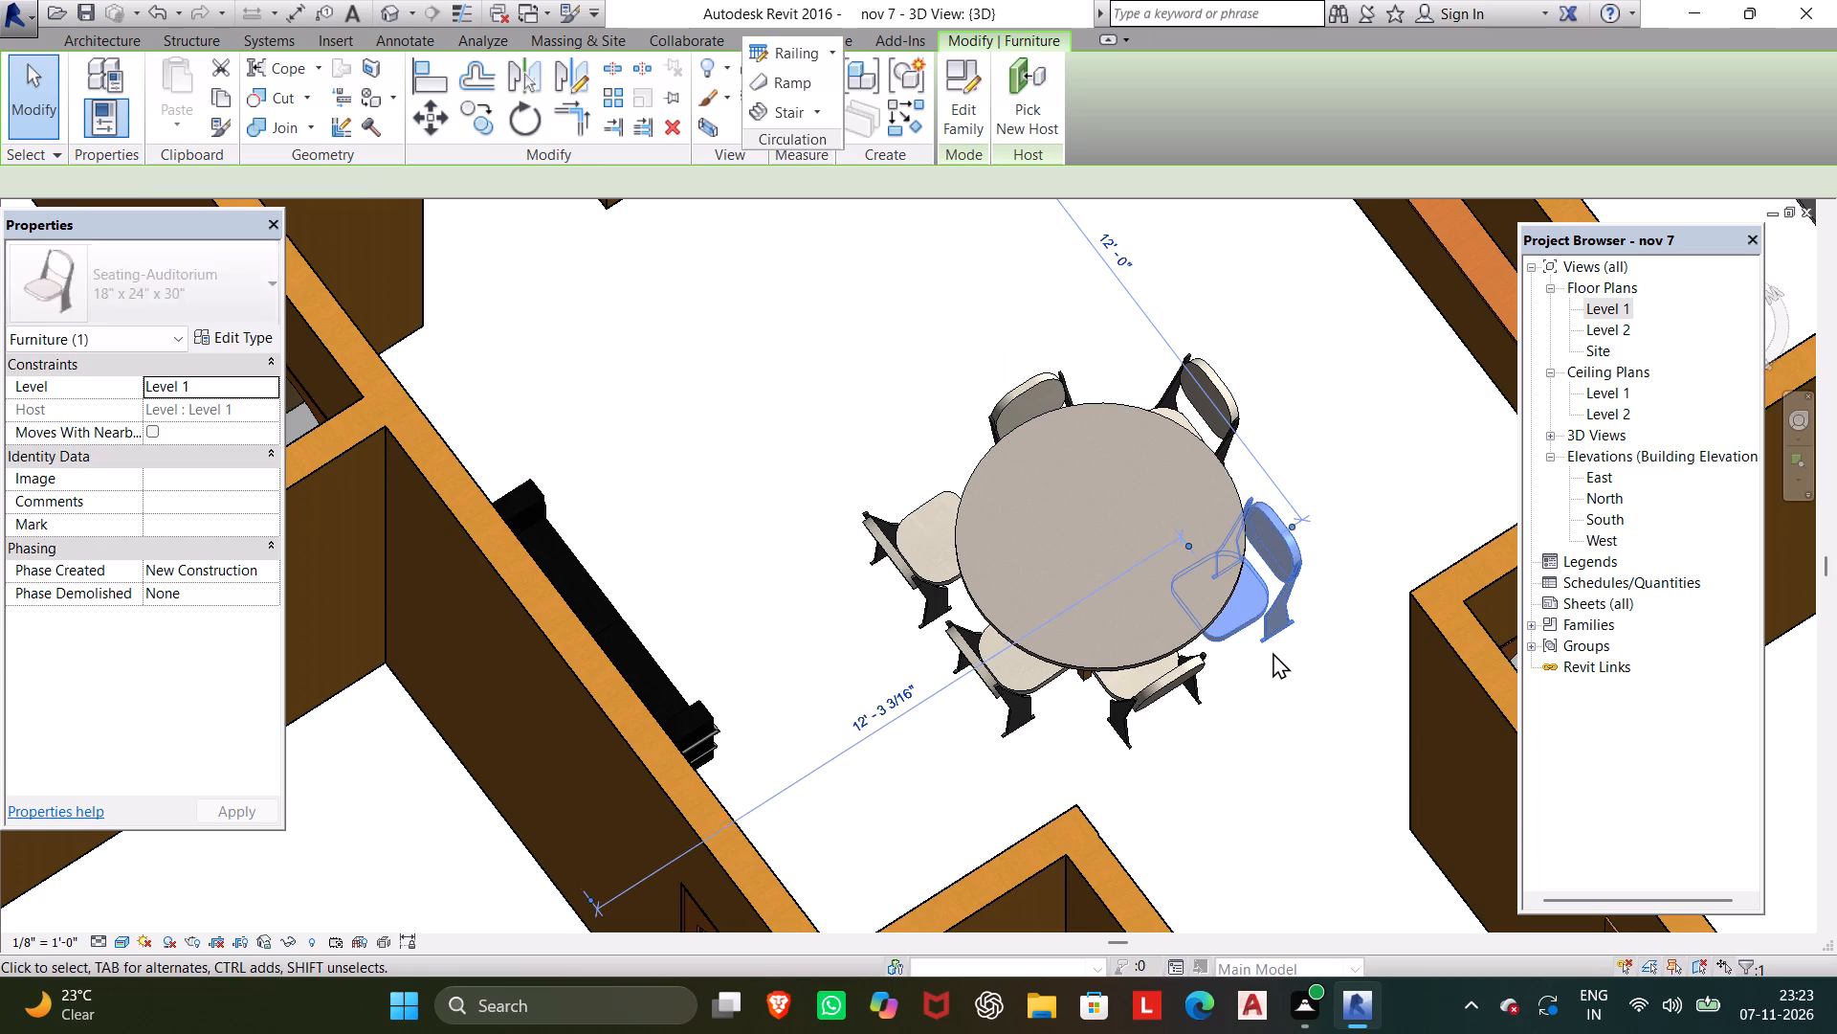
{"action": "key", "text": "Down"}
{"action": "key", "text": "Up"}
{"action": "key", "text": "Up"}
{"action": "key", "text": "Up"}
{"action": "key", "text": "Right"}
{"action": "key", "text": "Right"}
{"action": "key", "text": "Up"}
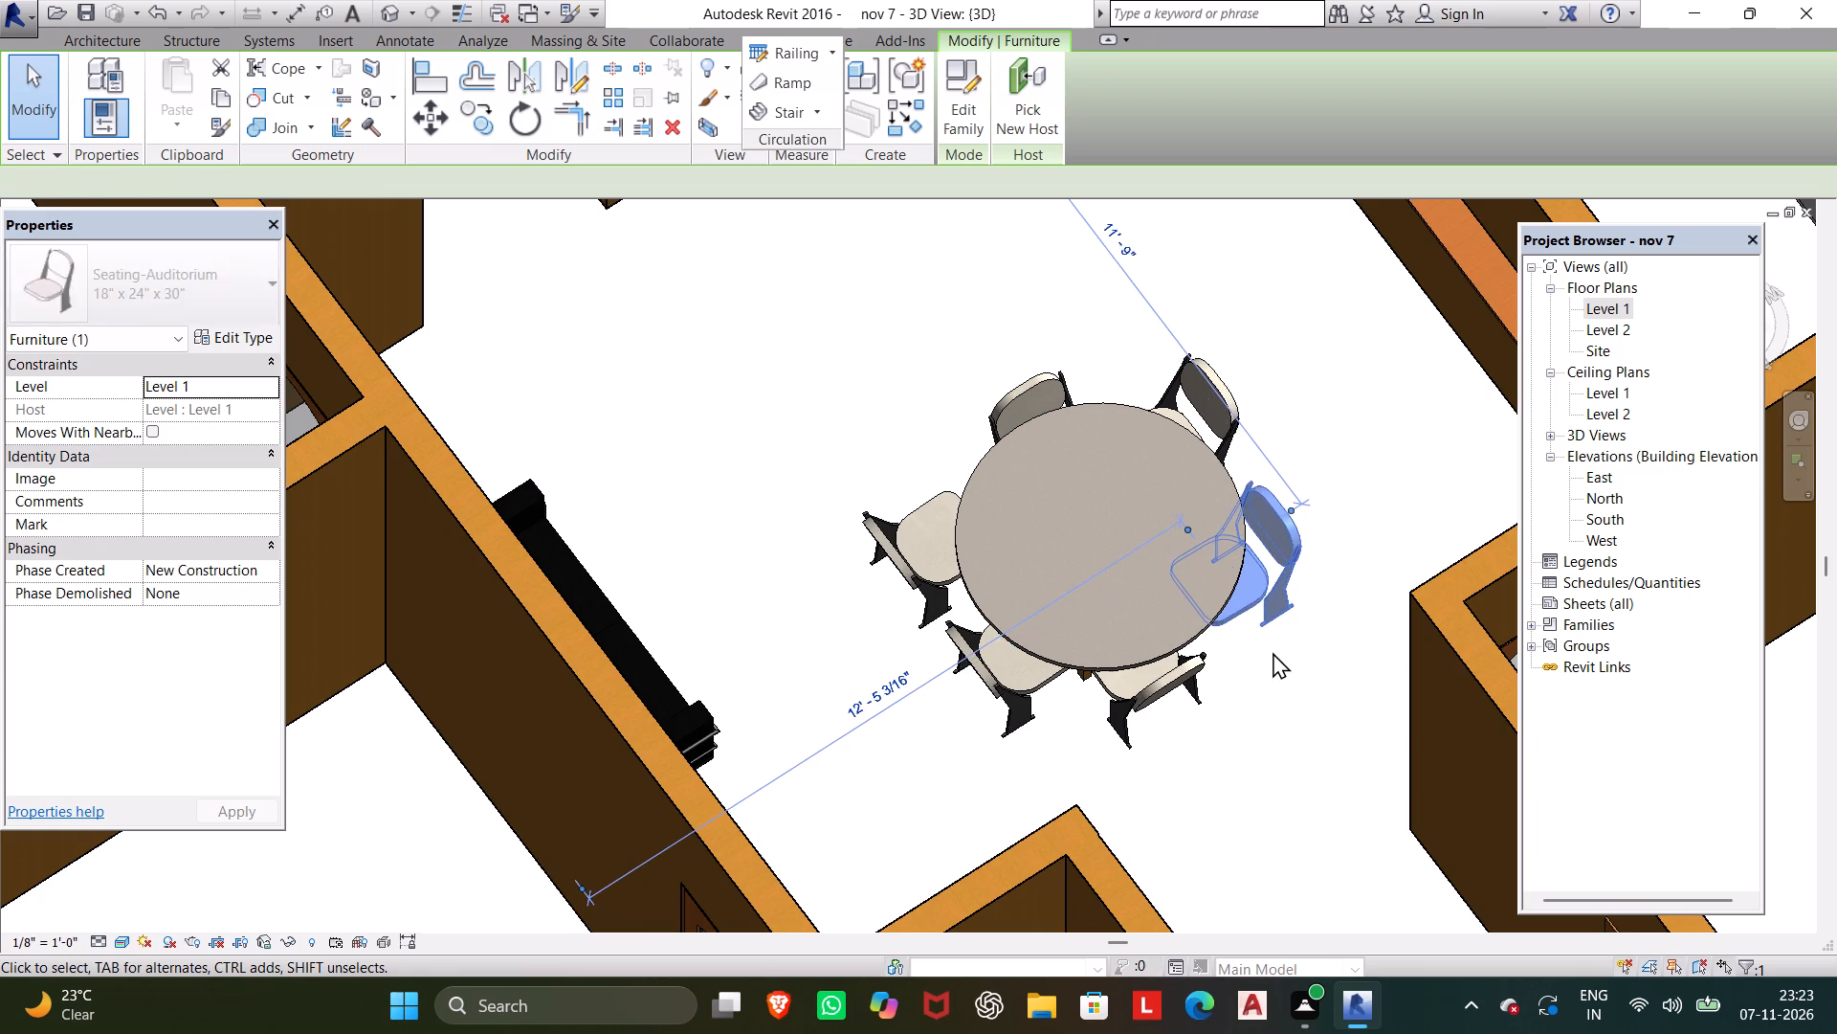
{"action": "key", "text": "Up"}
{"action": "key", "text": "Right"}
{"action": "key", "text": "Right"}
{"action": "key", "text": "Up"}
{"action": "key", "text": "Up"}
{"action": "key", "text": "Right"}
{"action": "key", "text": "Right"}
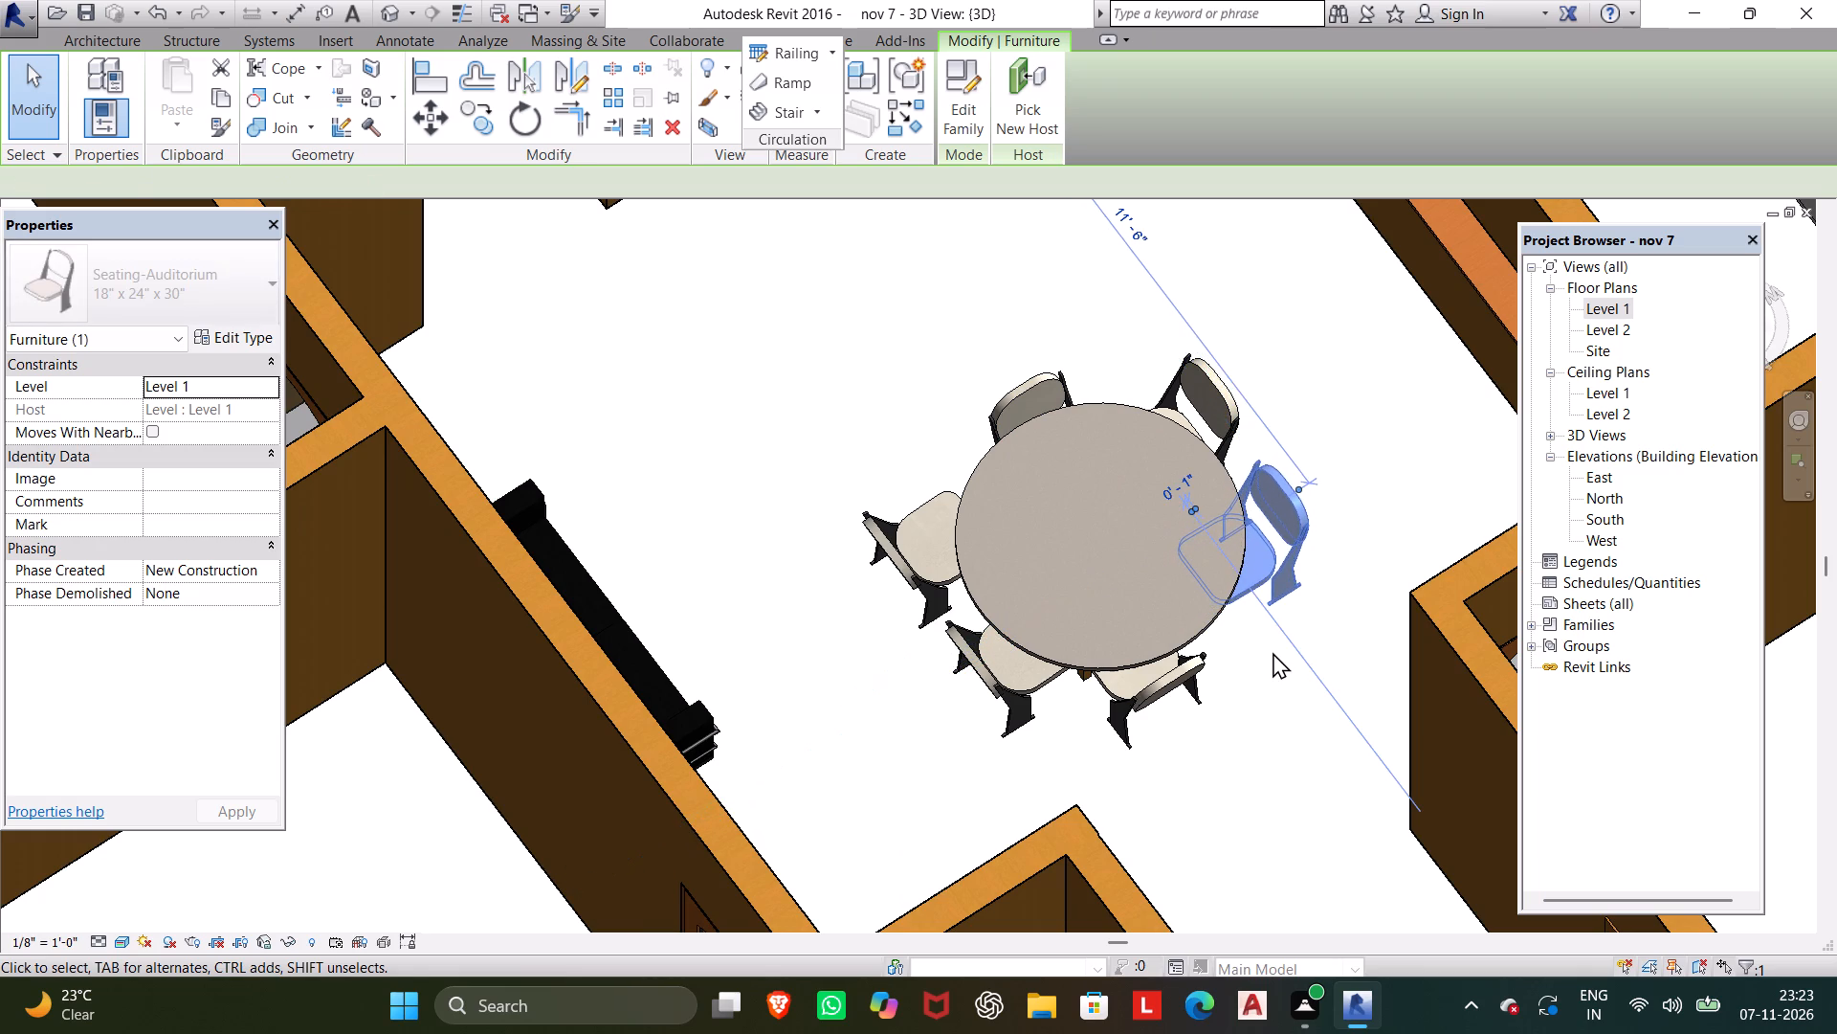
{"action": "key", "text": "Up"}
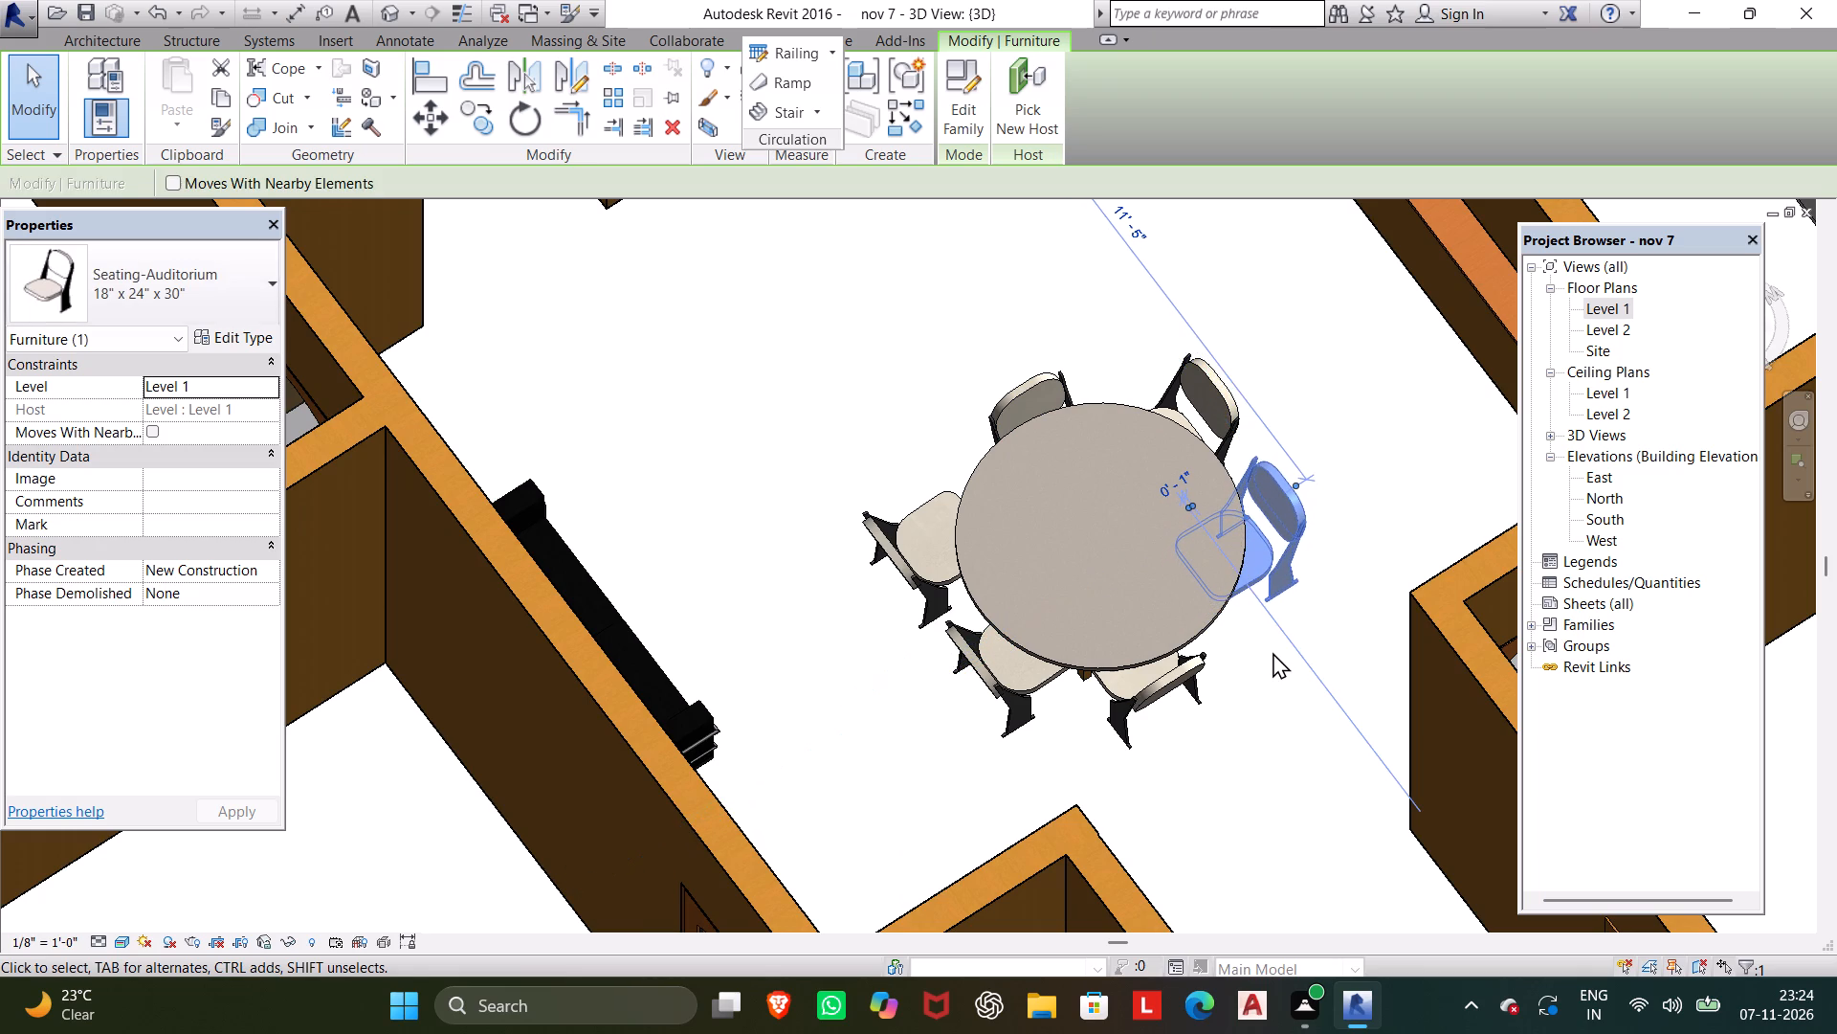
{"action": "key", "text": "Up"}
{"action": "key", "text": "Up"}
{"action": "key", "text": "Right"}
{"action": "key", "text": "Right"}
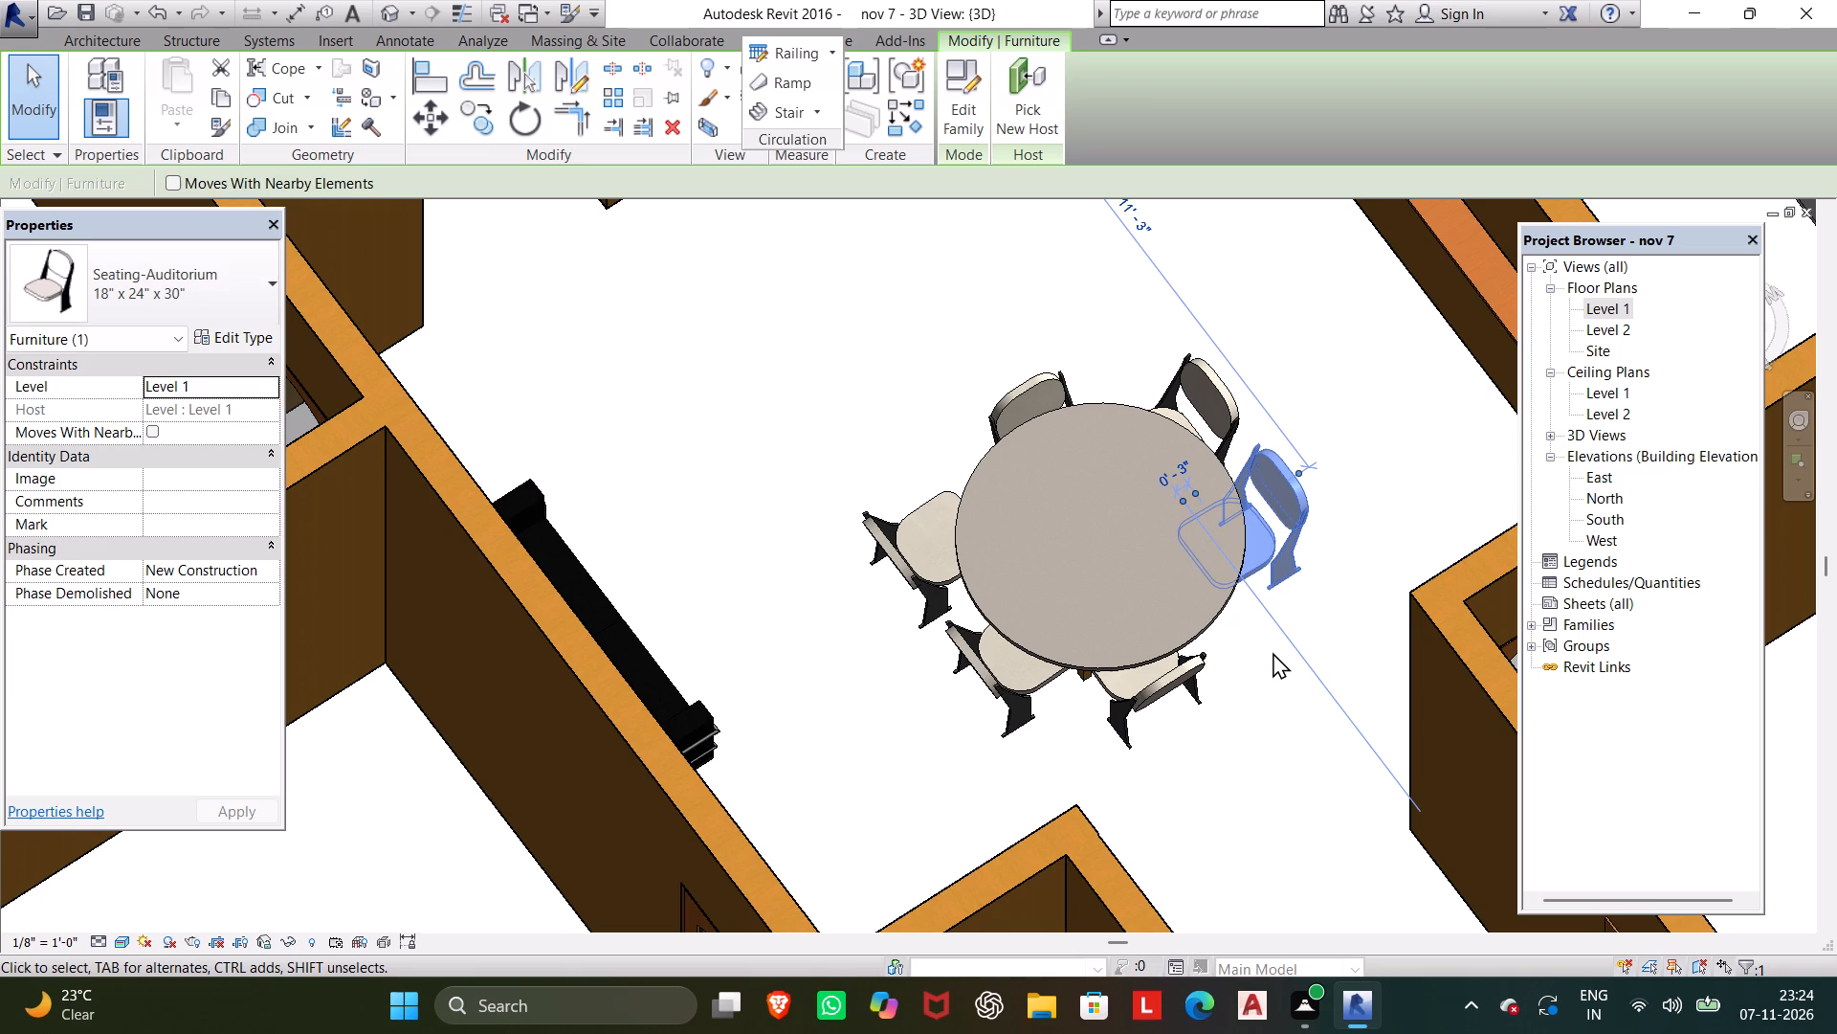
Nudge the round table's lower-right chair, as seen in 3D, along the table edge toward the right-hand chair.
{"action": "left_click", "coordinate": [1162, 691]}
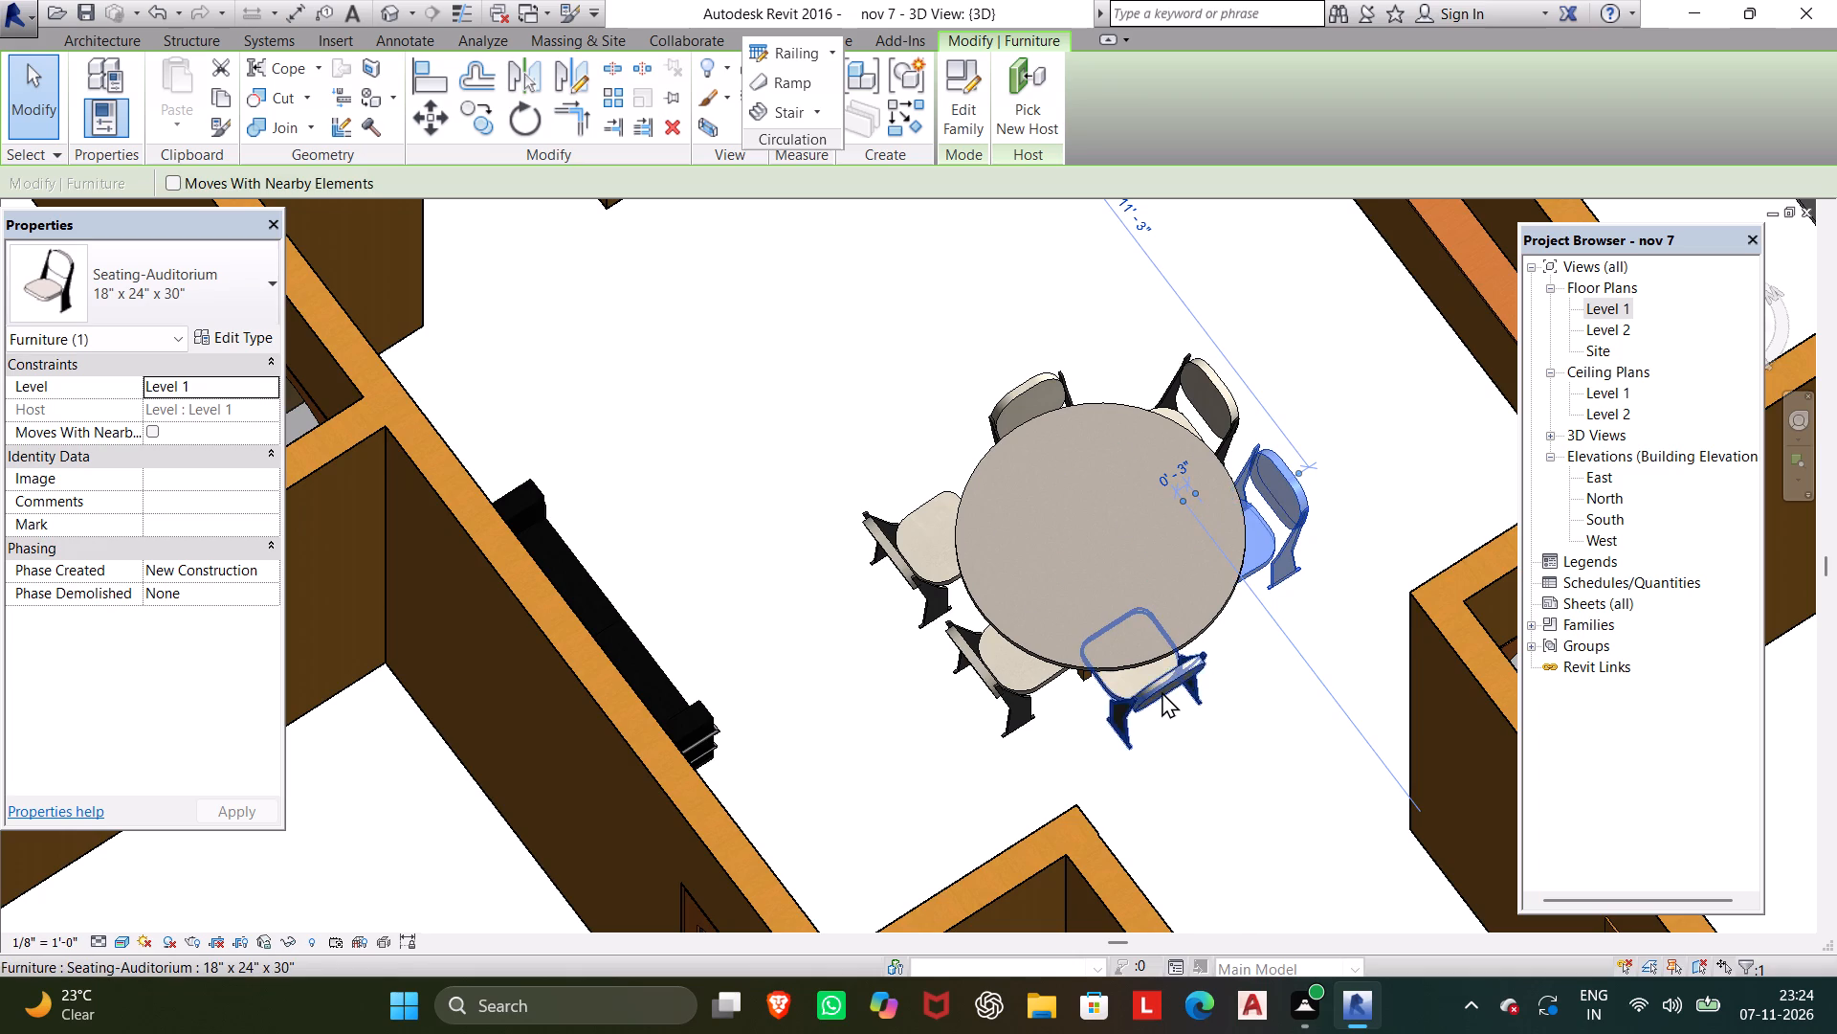
{"action": "key", "text": "Right"}
{"action": "key", "text": "Right"}
{"action": "key", "text": "Right"}
{"action": "key", "text": "Right"}
{"action": "key", "text": "Right"}
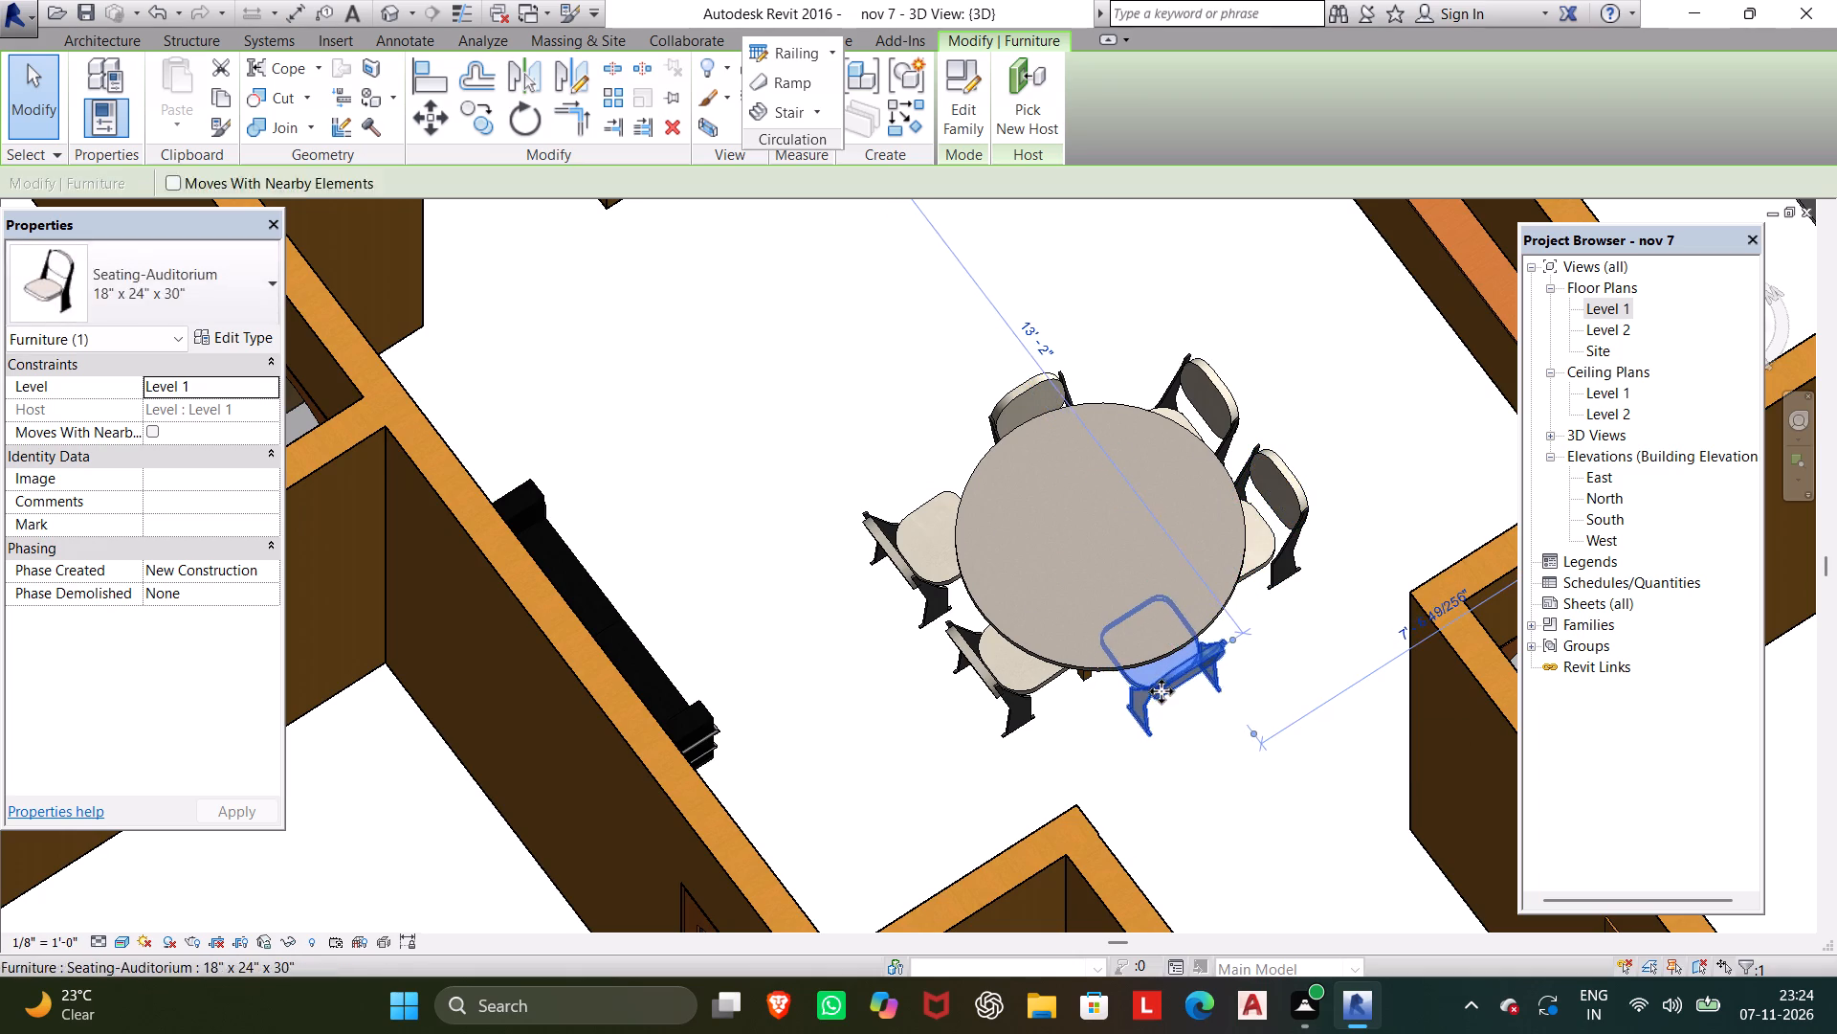
{"action": "key", "text": "Right"}
{"action": "key", "text": "Right"}
{"action": "key", "text": "Right"}
{"action": "key", "text": "Right"}
{"action": "key", "text": "Right"}
{"action": "key", "text": "Right"}
{"action": "key", "text": "Right"}
{"action": "key", "text": "Right"}
{"action": "key", "text": "Right"}
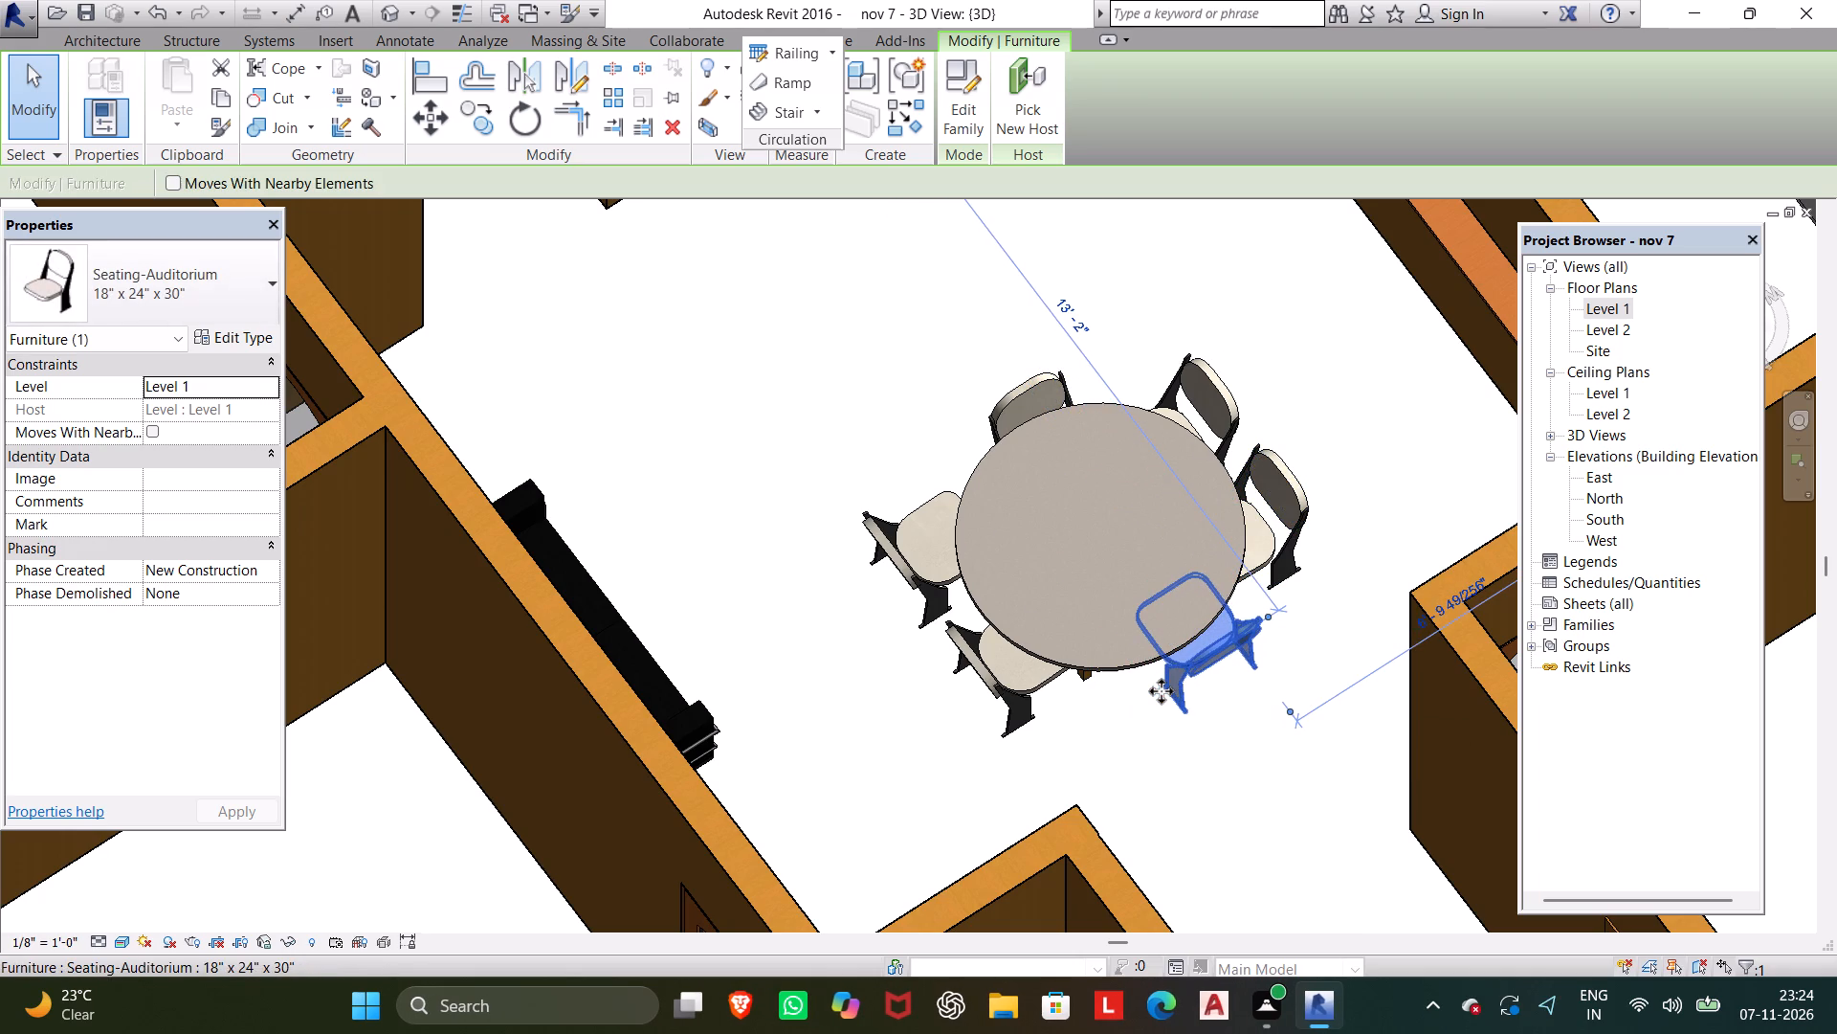
Nudge the grouped chair slightly along the round table's edge toward the left-hand chair, as seen in 3D.
{"action": "left_click", "coordinate": [1021, 403]}
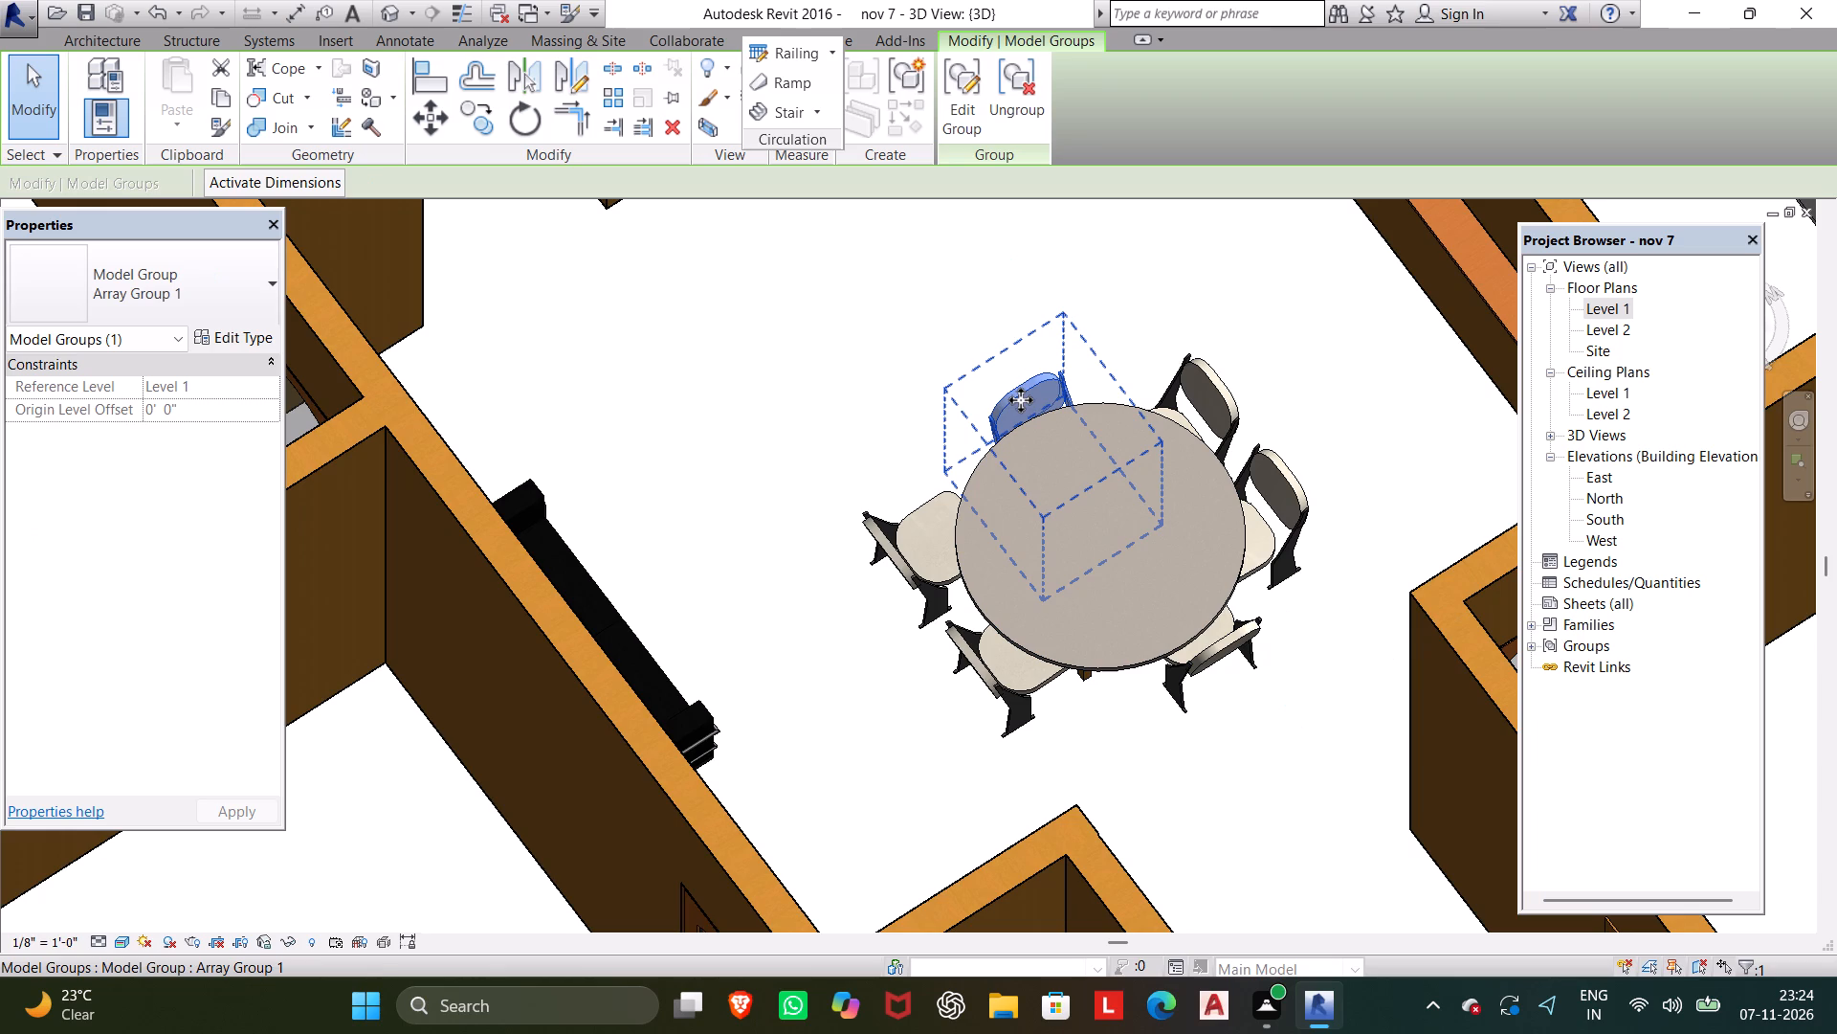
{"action": "key", "text": "Left"}
{"action": "key", "text": "Left"}
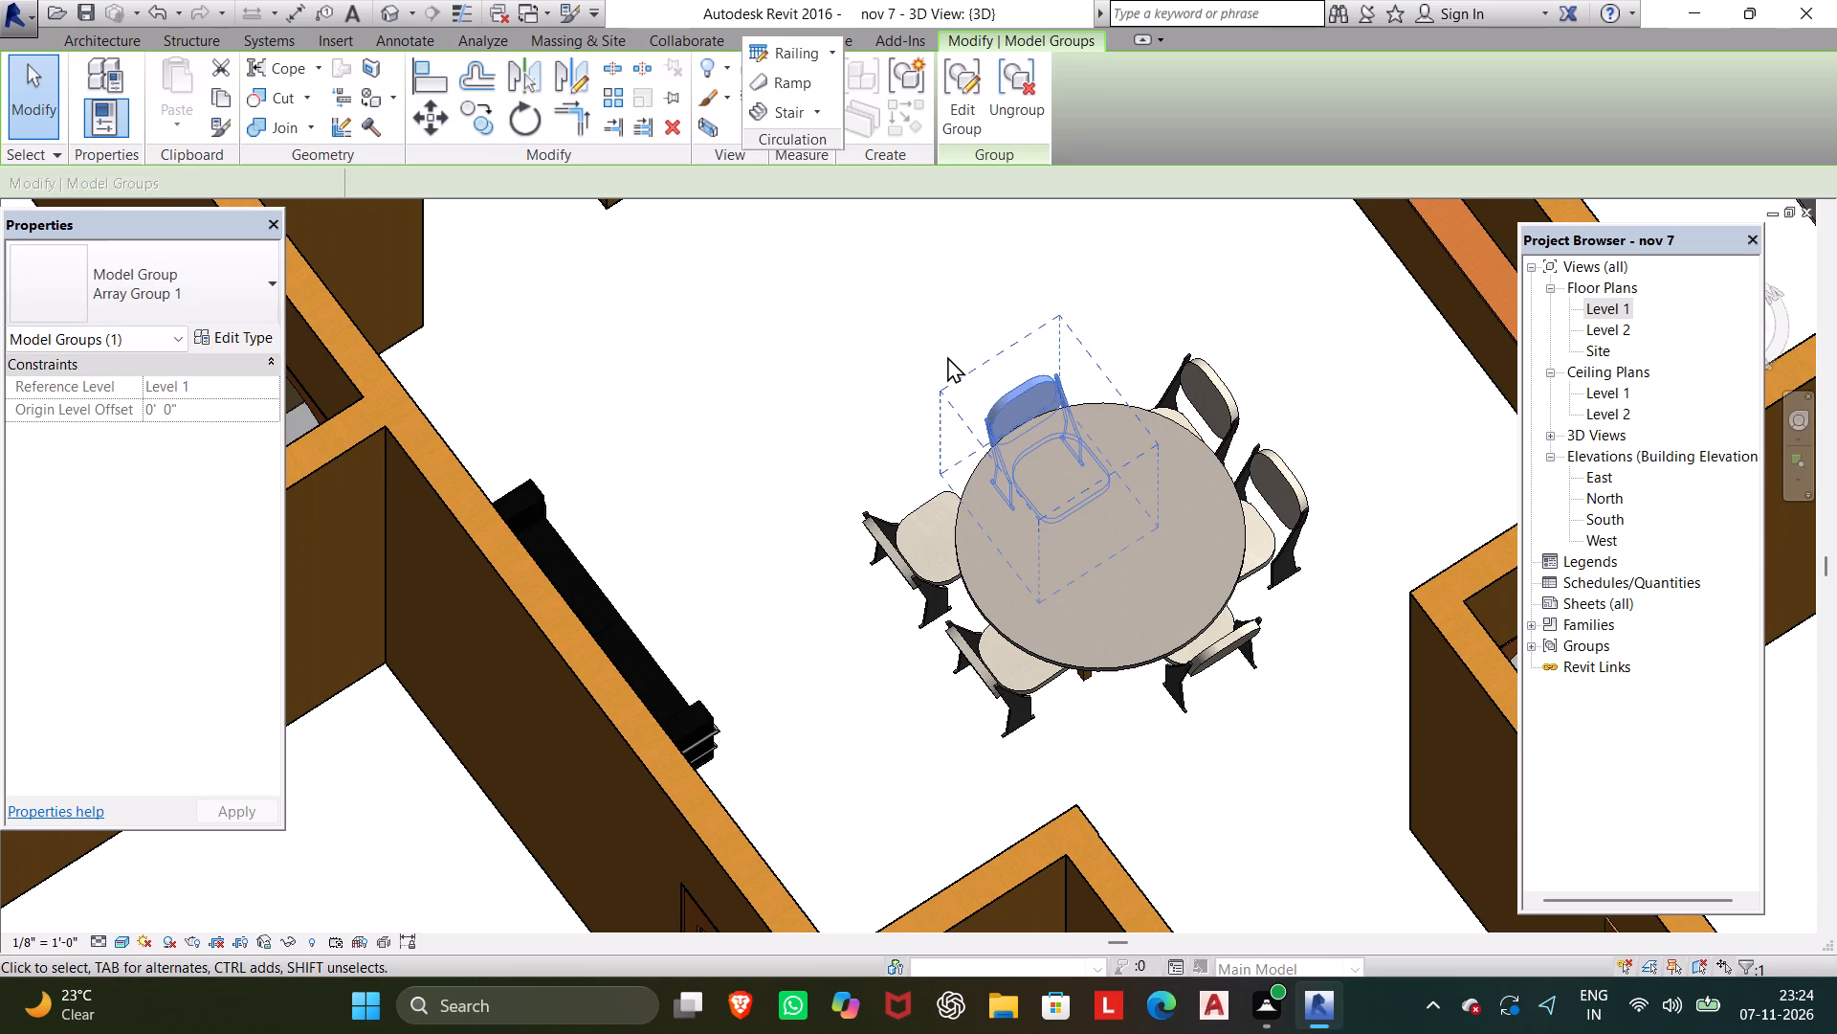
{"action": "key", "text": "Left"}
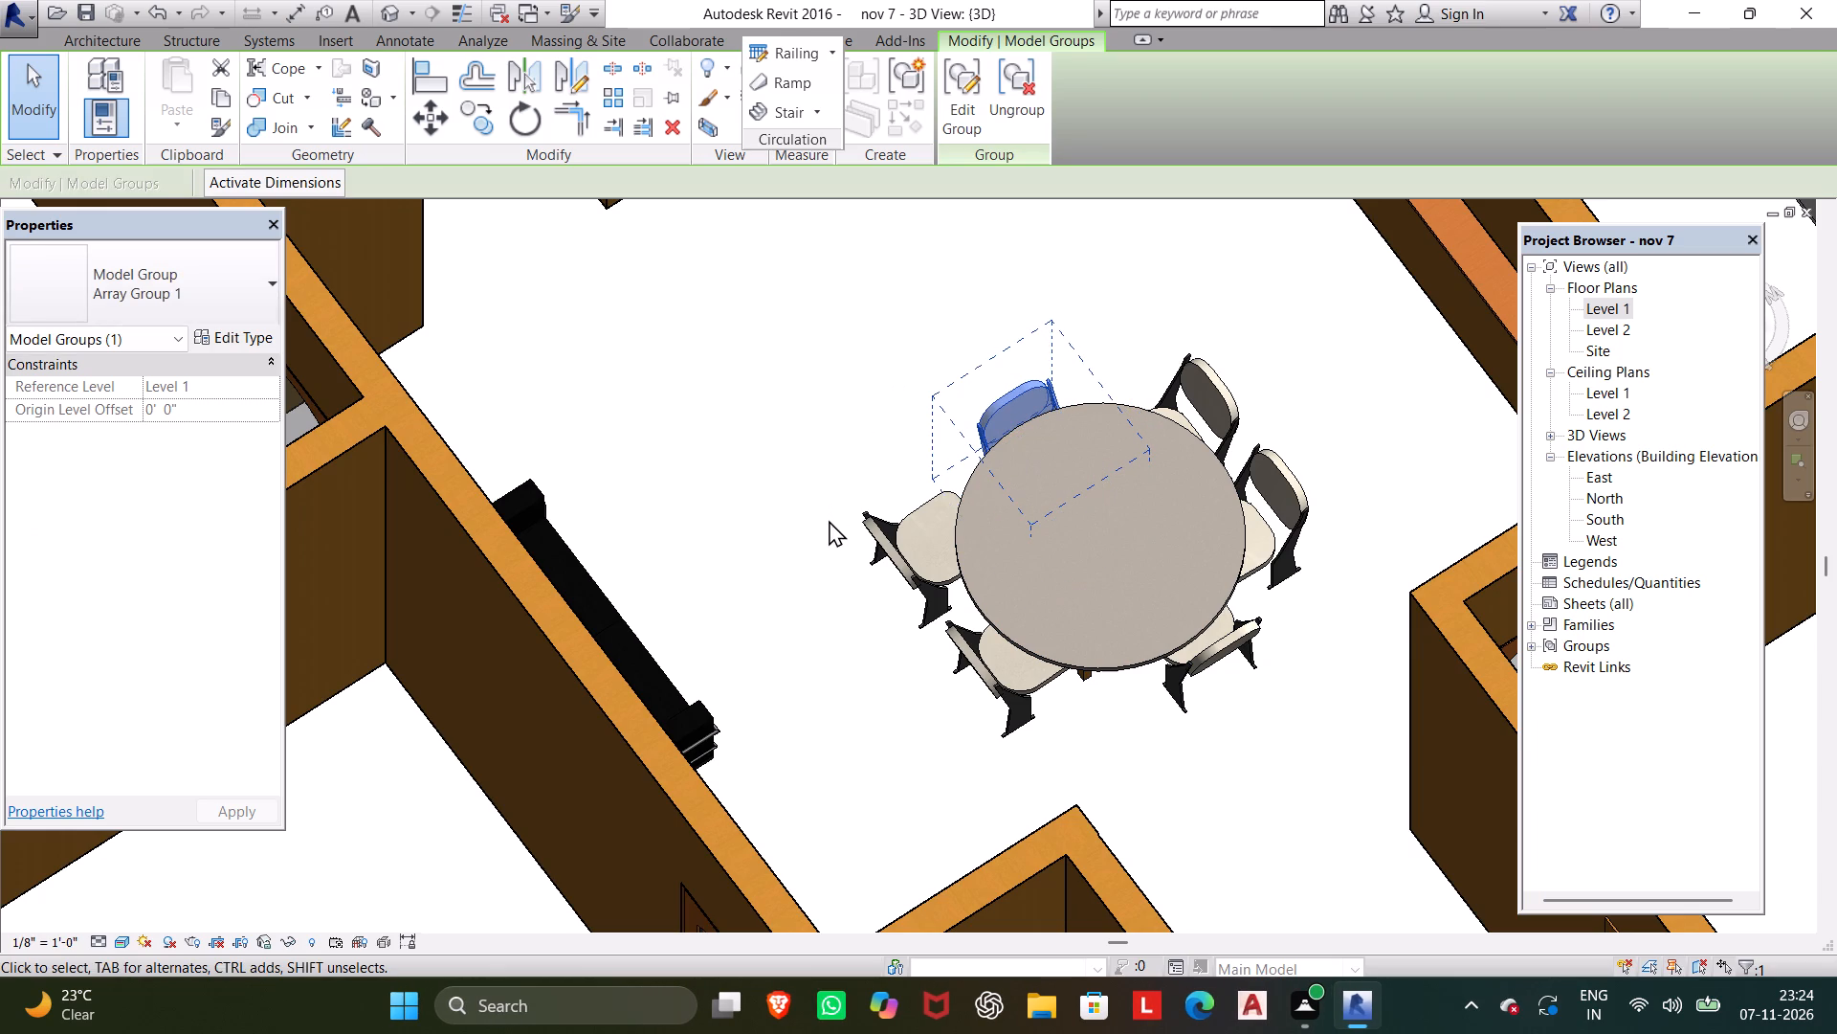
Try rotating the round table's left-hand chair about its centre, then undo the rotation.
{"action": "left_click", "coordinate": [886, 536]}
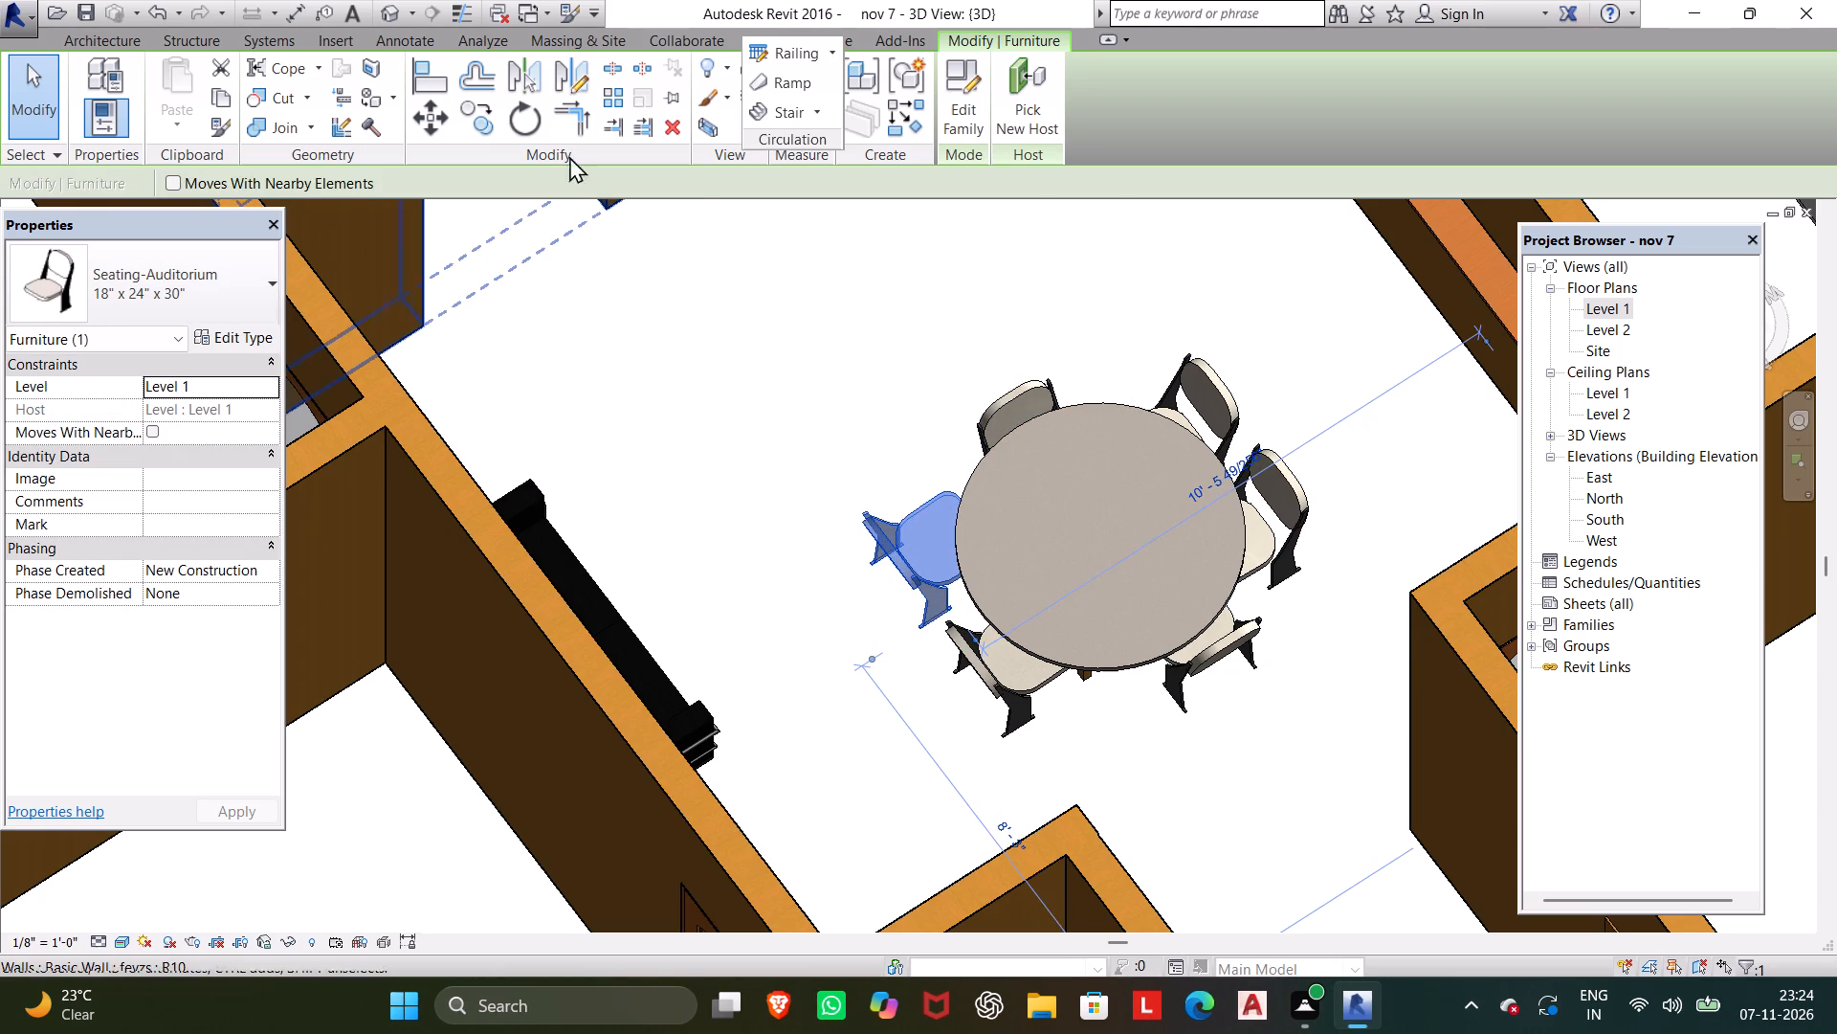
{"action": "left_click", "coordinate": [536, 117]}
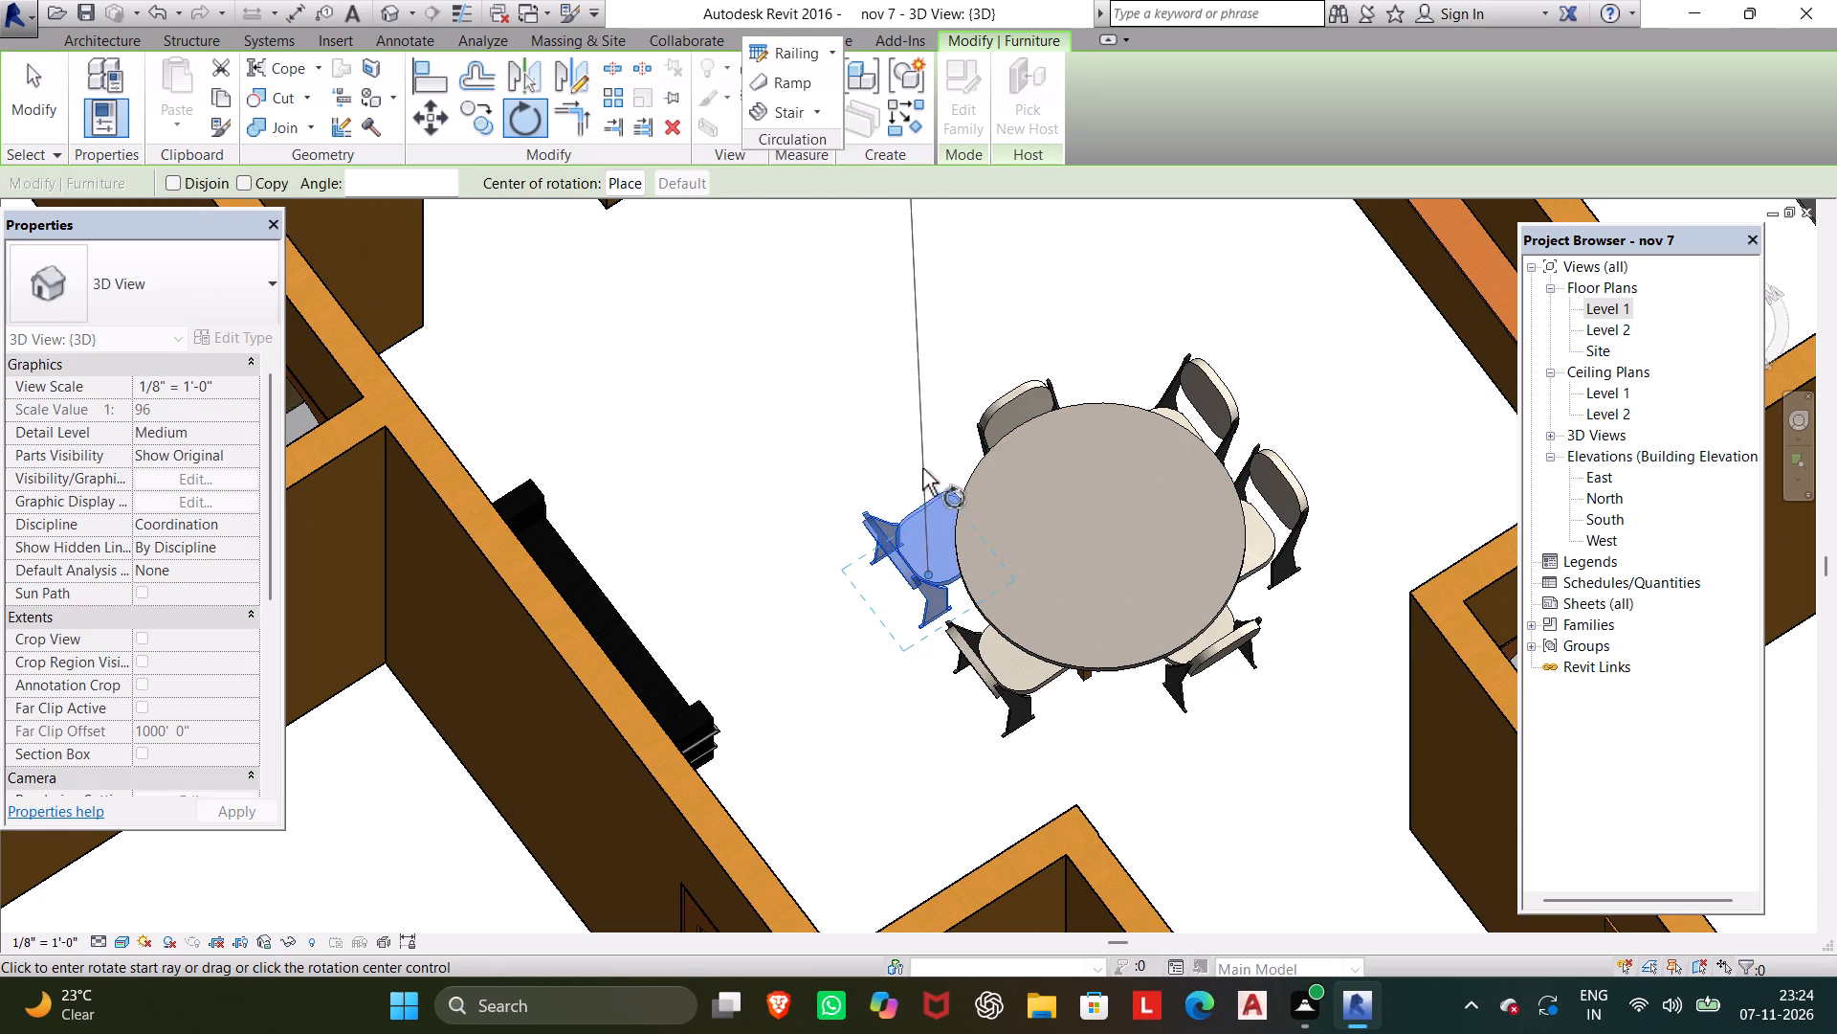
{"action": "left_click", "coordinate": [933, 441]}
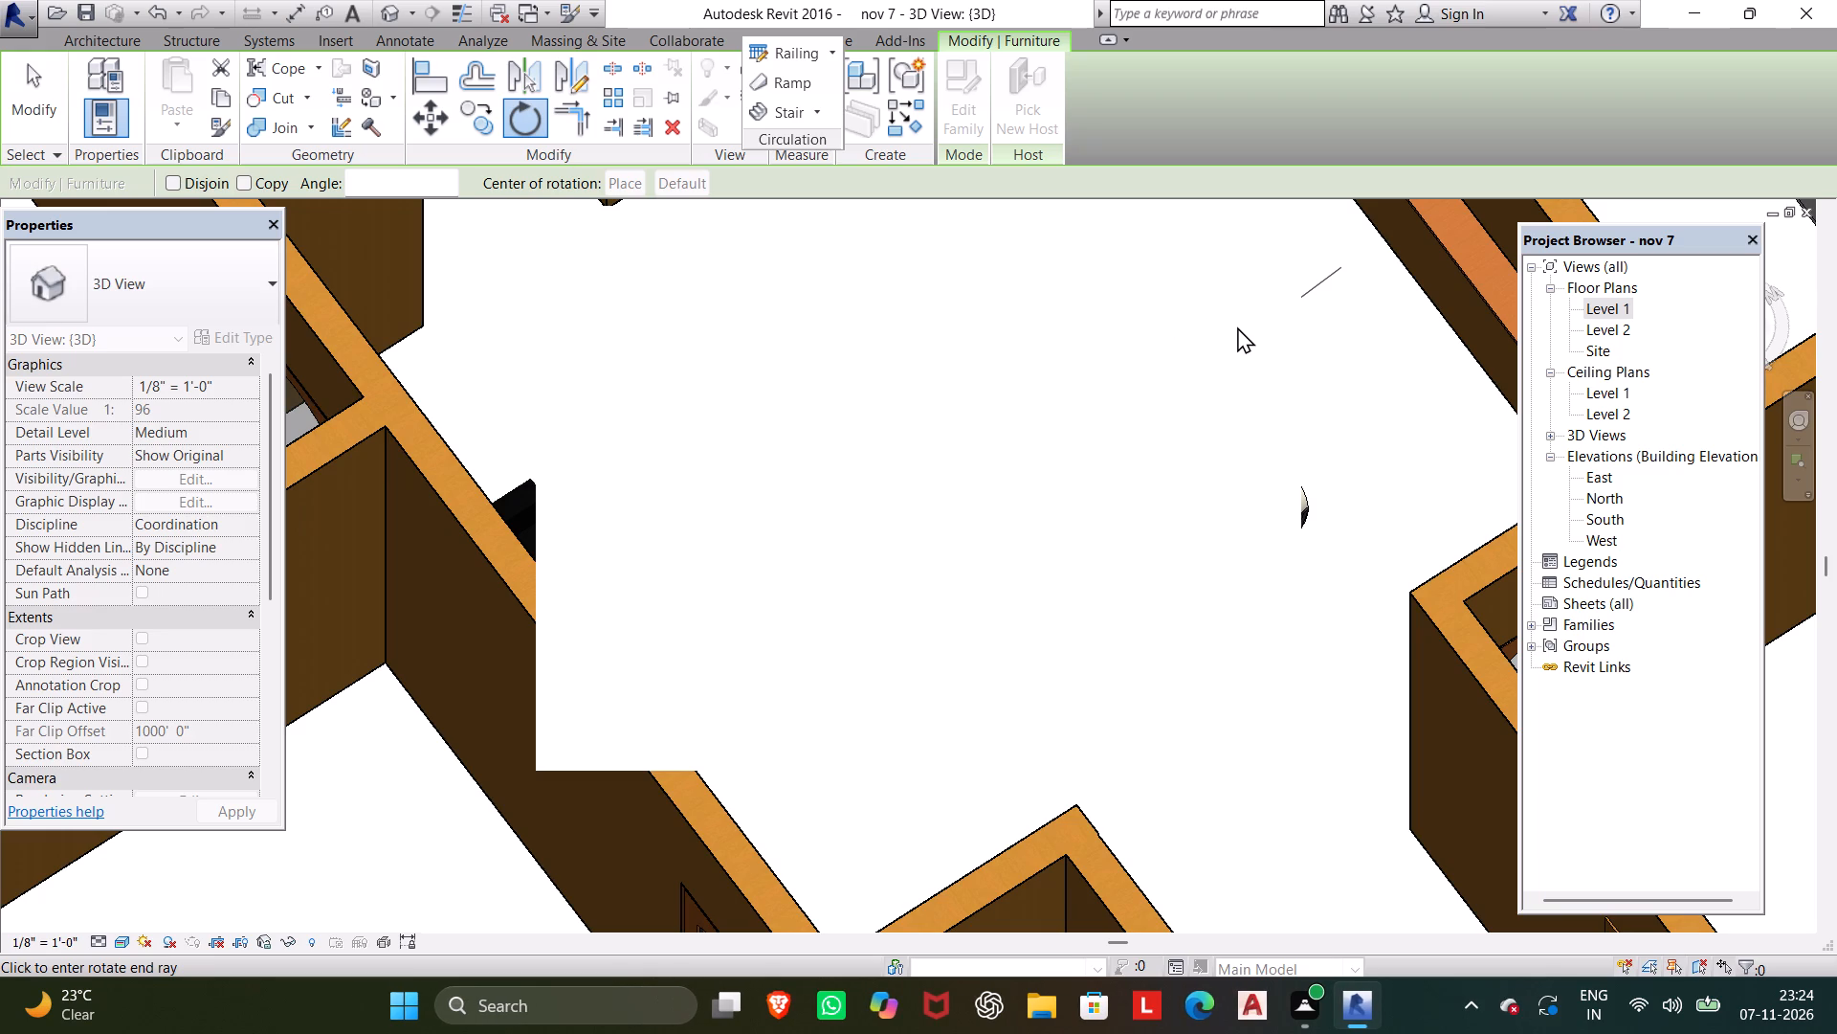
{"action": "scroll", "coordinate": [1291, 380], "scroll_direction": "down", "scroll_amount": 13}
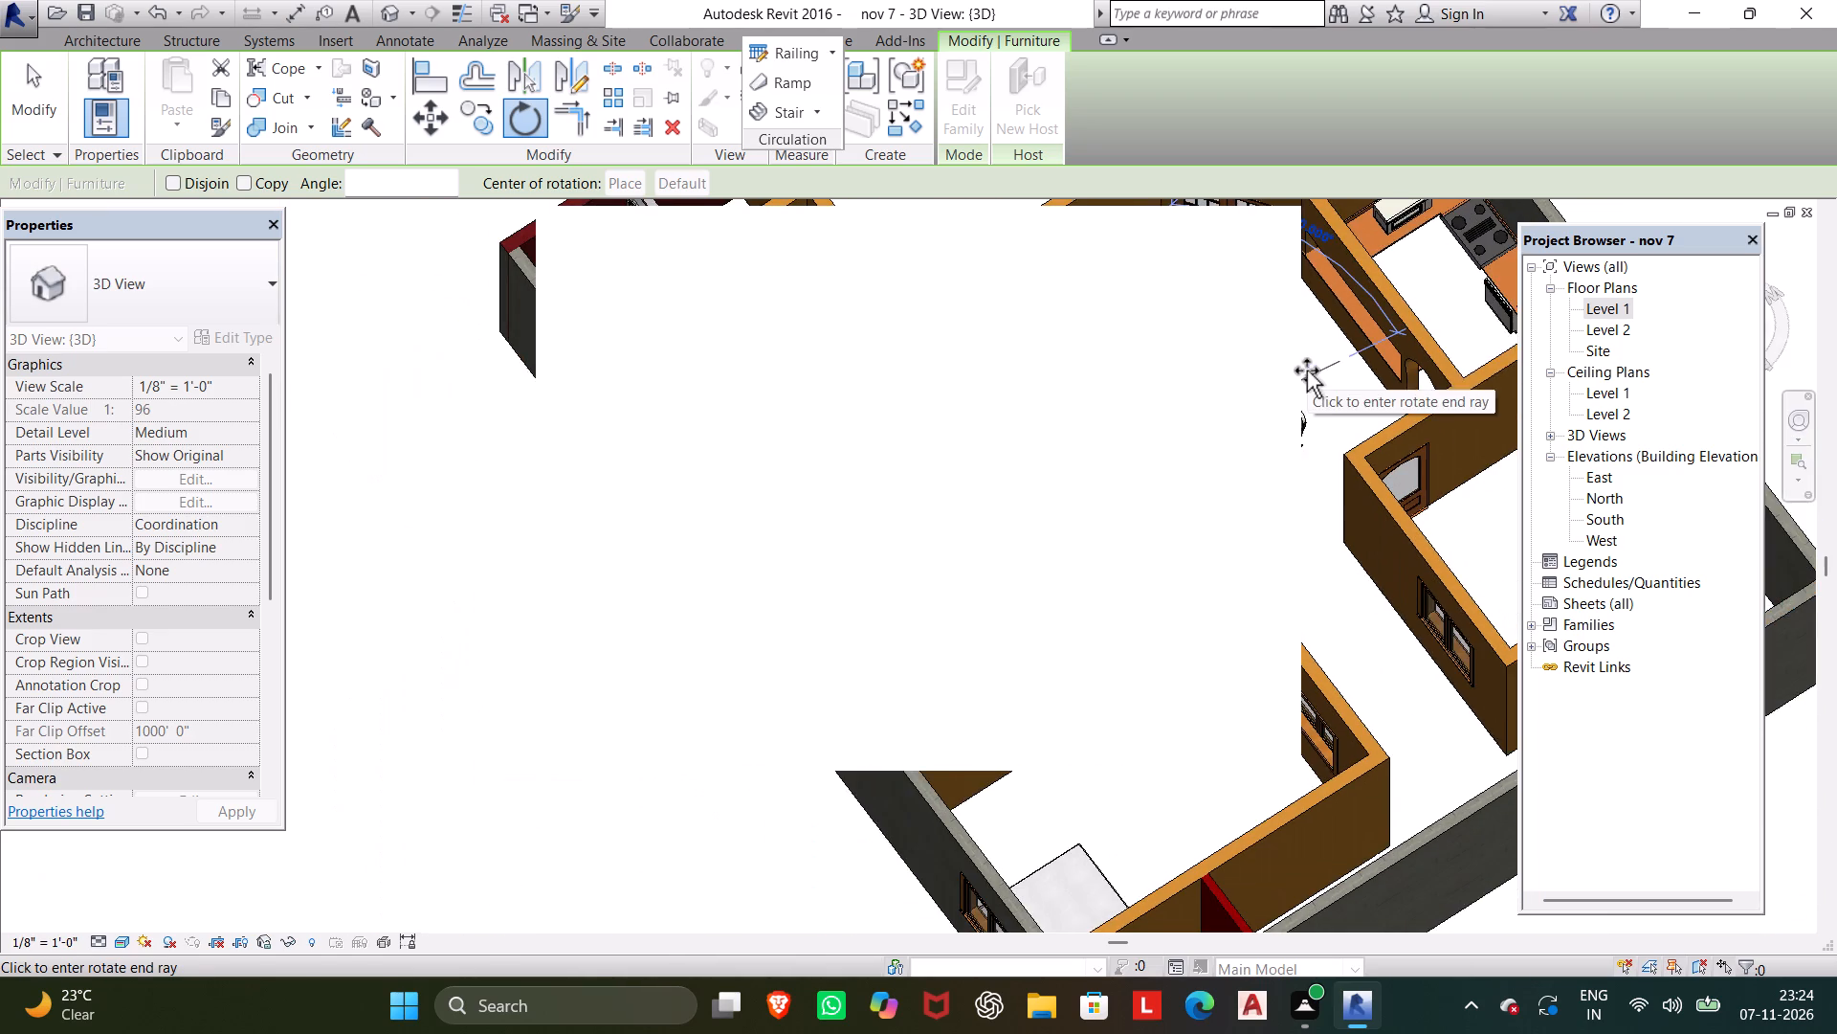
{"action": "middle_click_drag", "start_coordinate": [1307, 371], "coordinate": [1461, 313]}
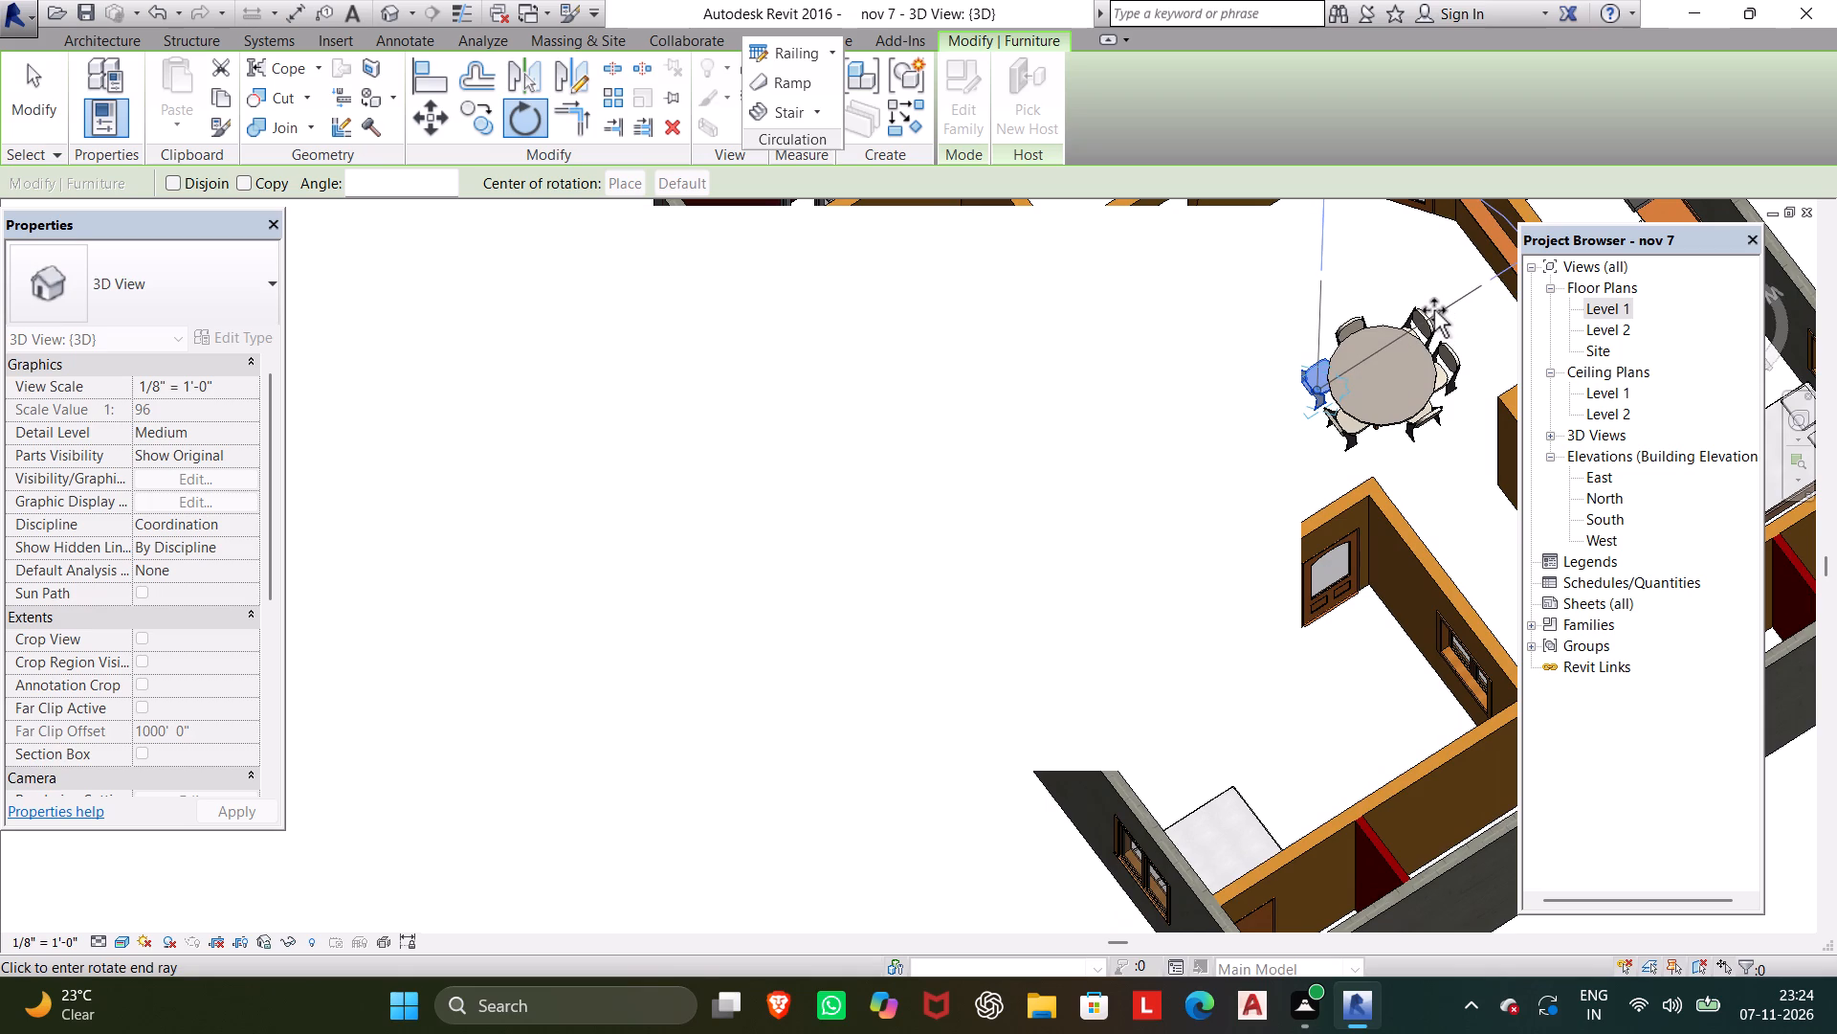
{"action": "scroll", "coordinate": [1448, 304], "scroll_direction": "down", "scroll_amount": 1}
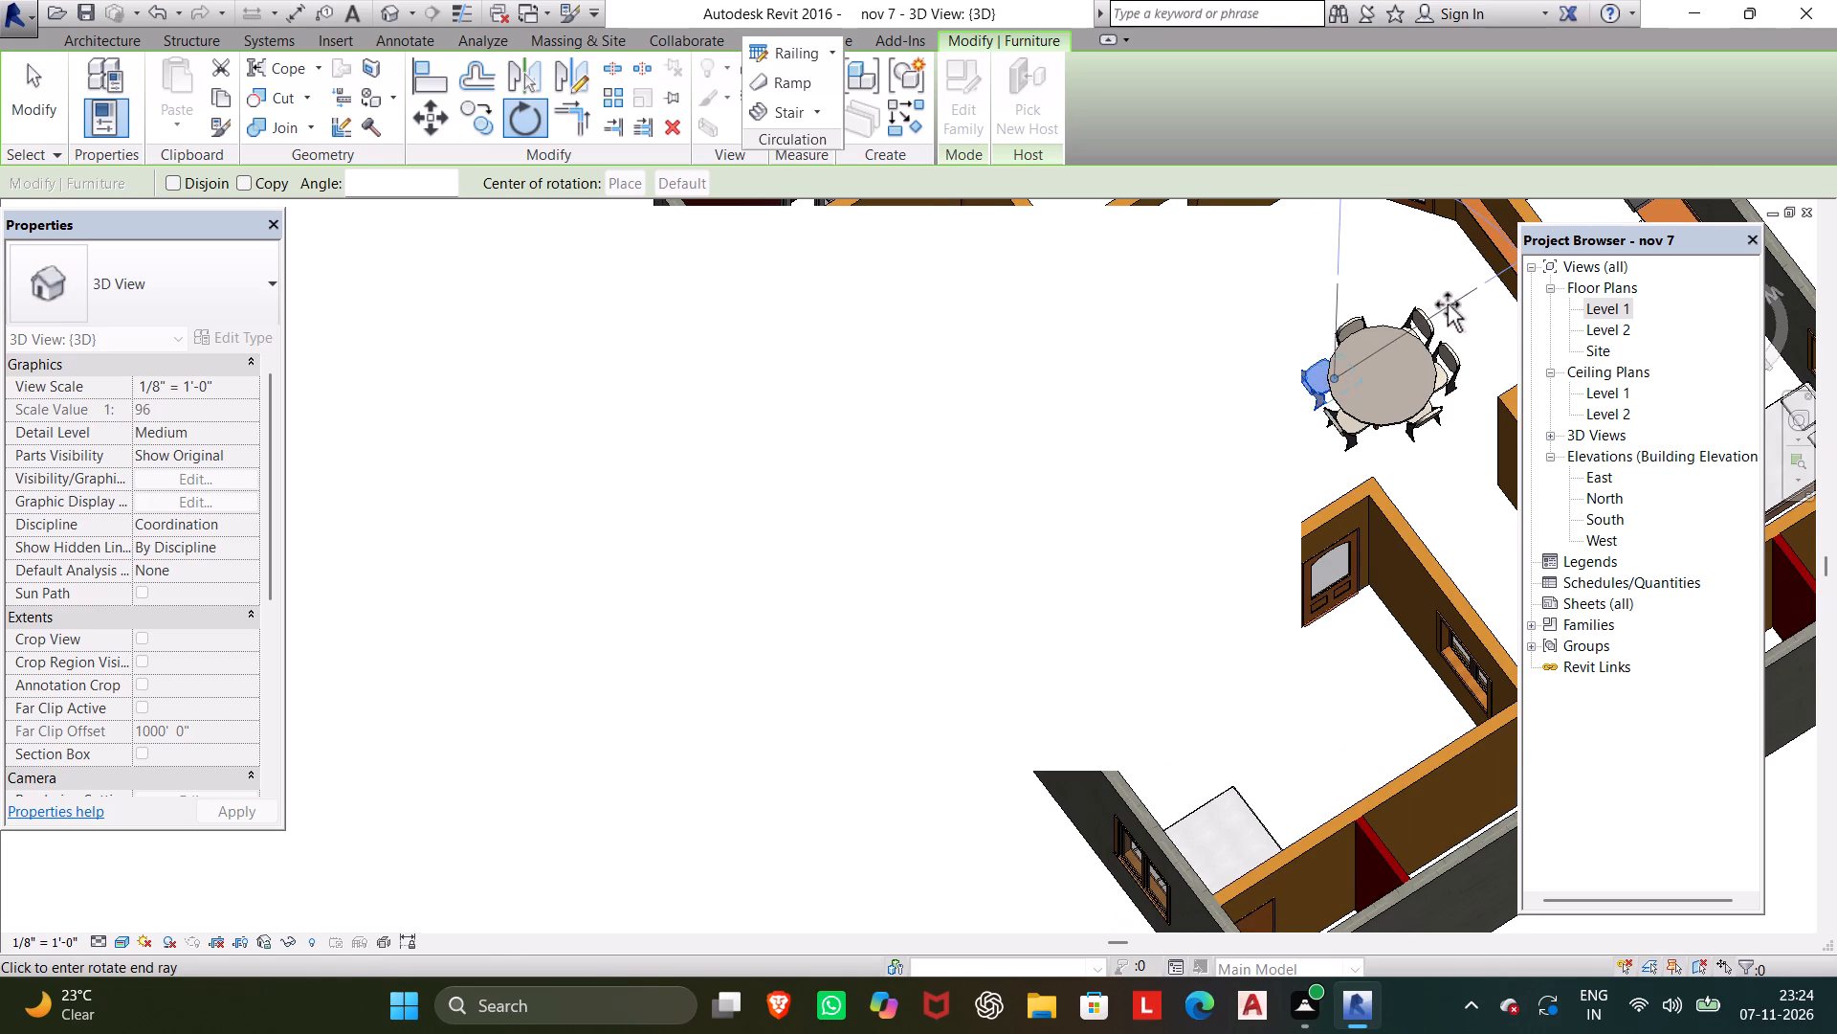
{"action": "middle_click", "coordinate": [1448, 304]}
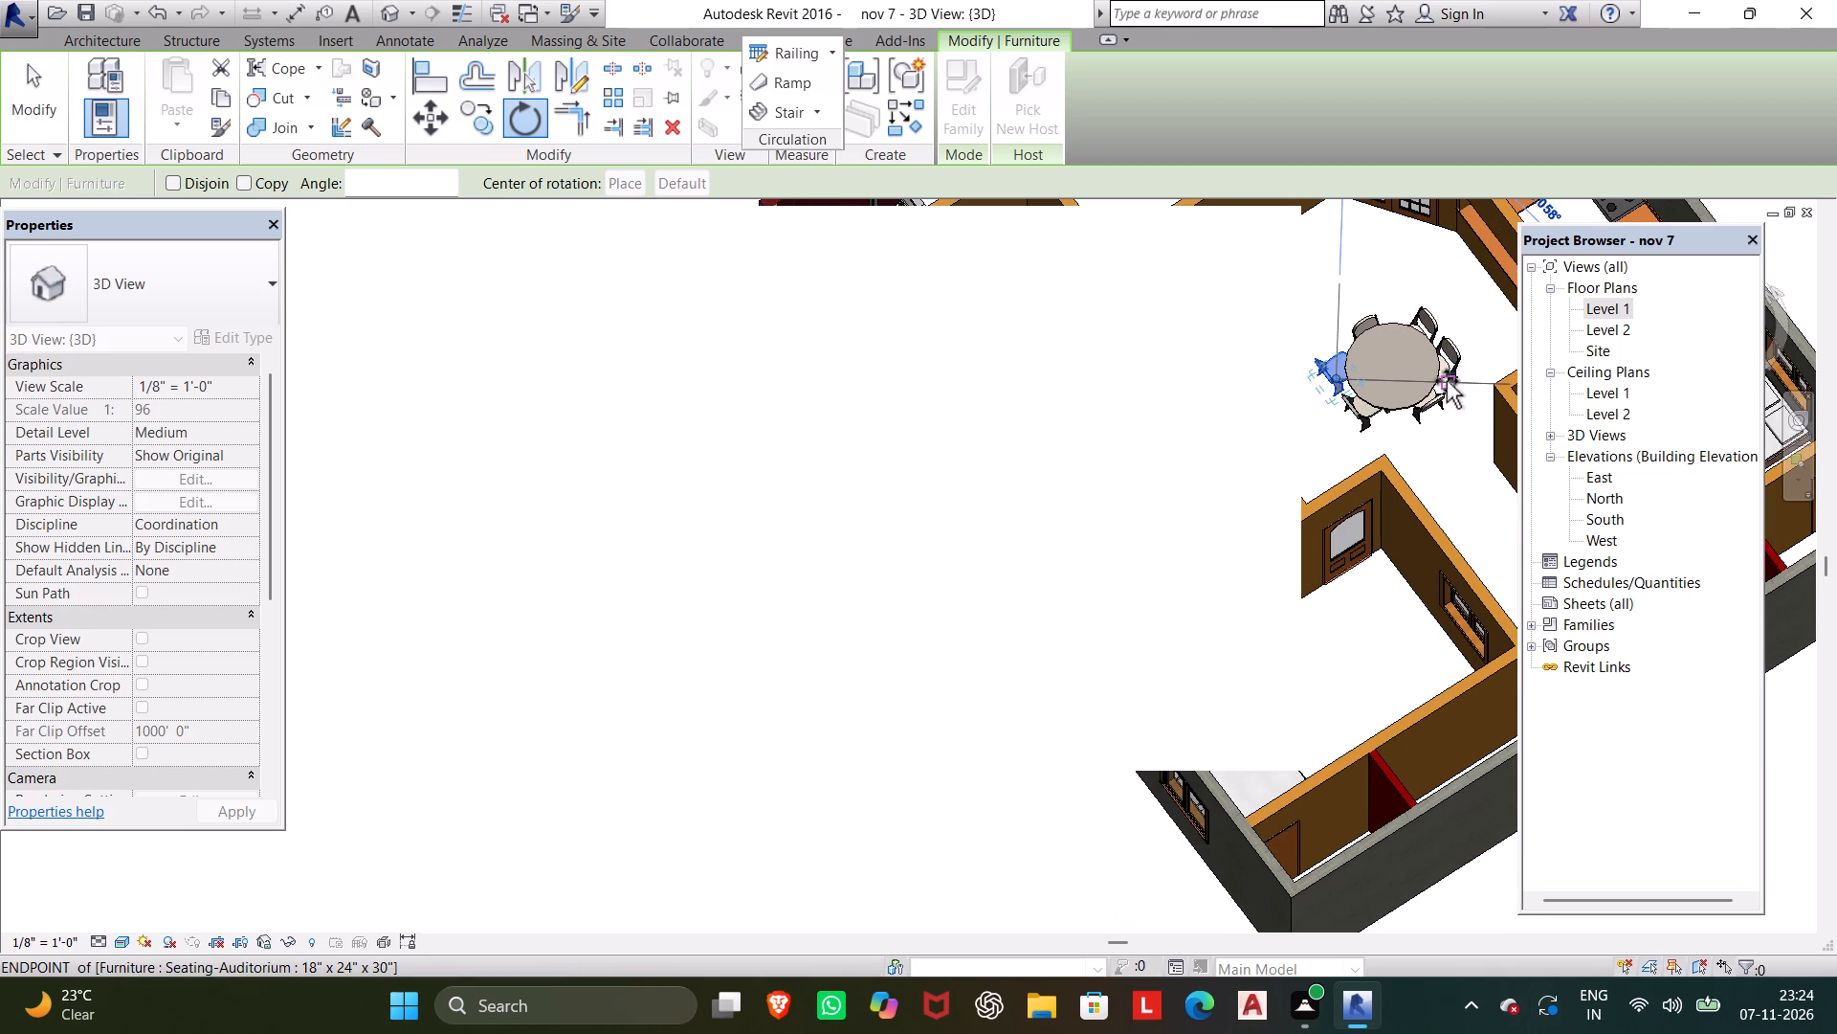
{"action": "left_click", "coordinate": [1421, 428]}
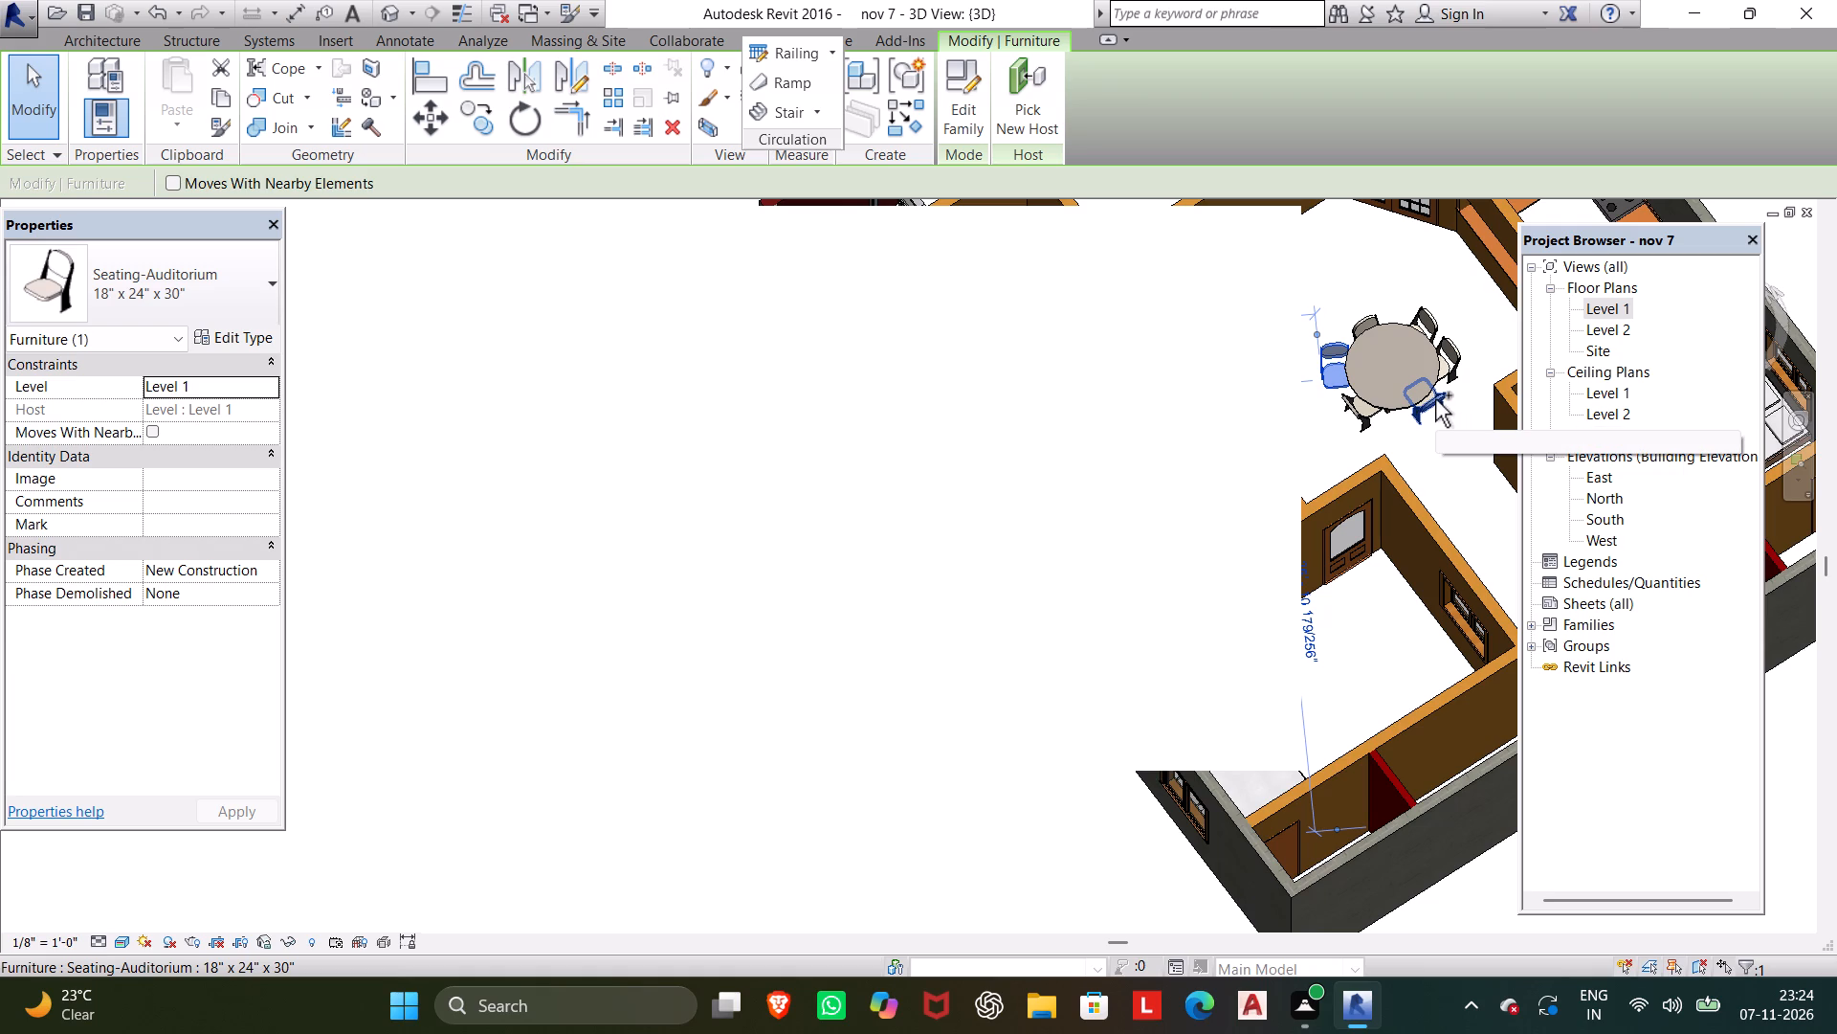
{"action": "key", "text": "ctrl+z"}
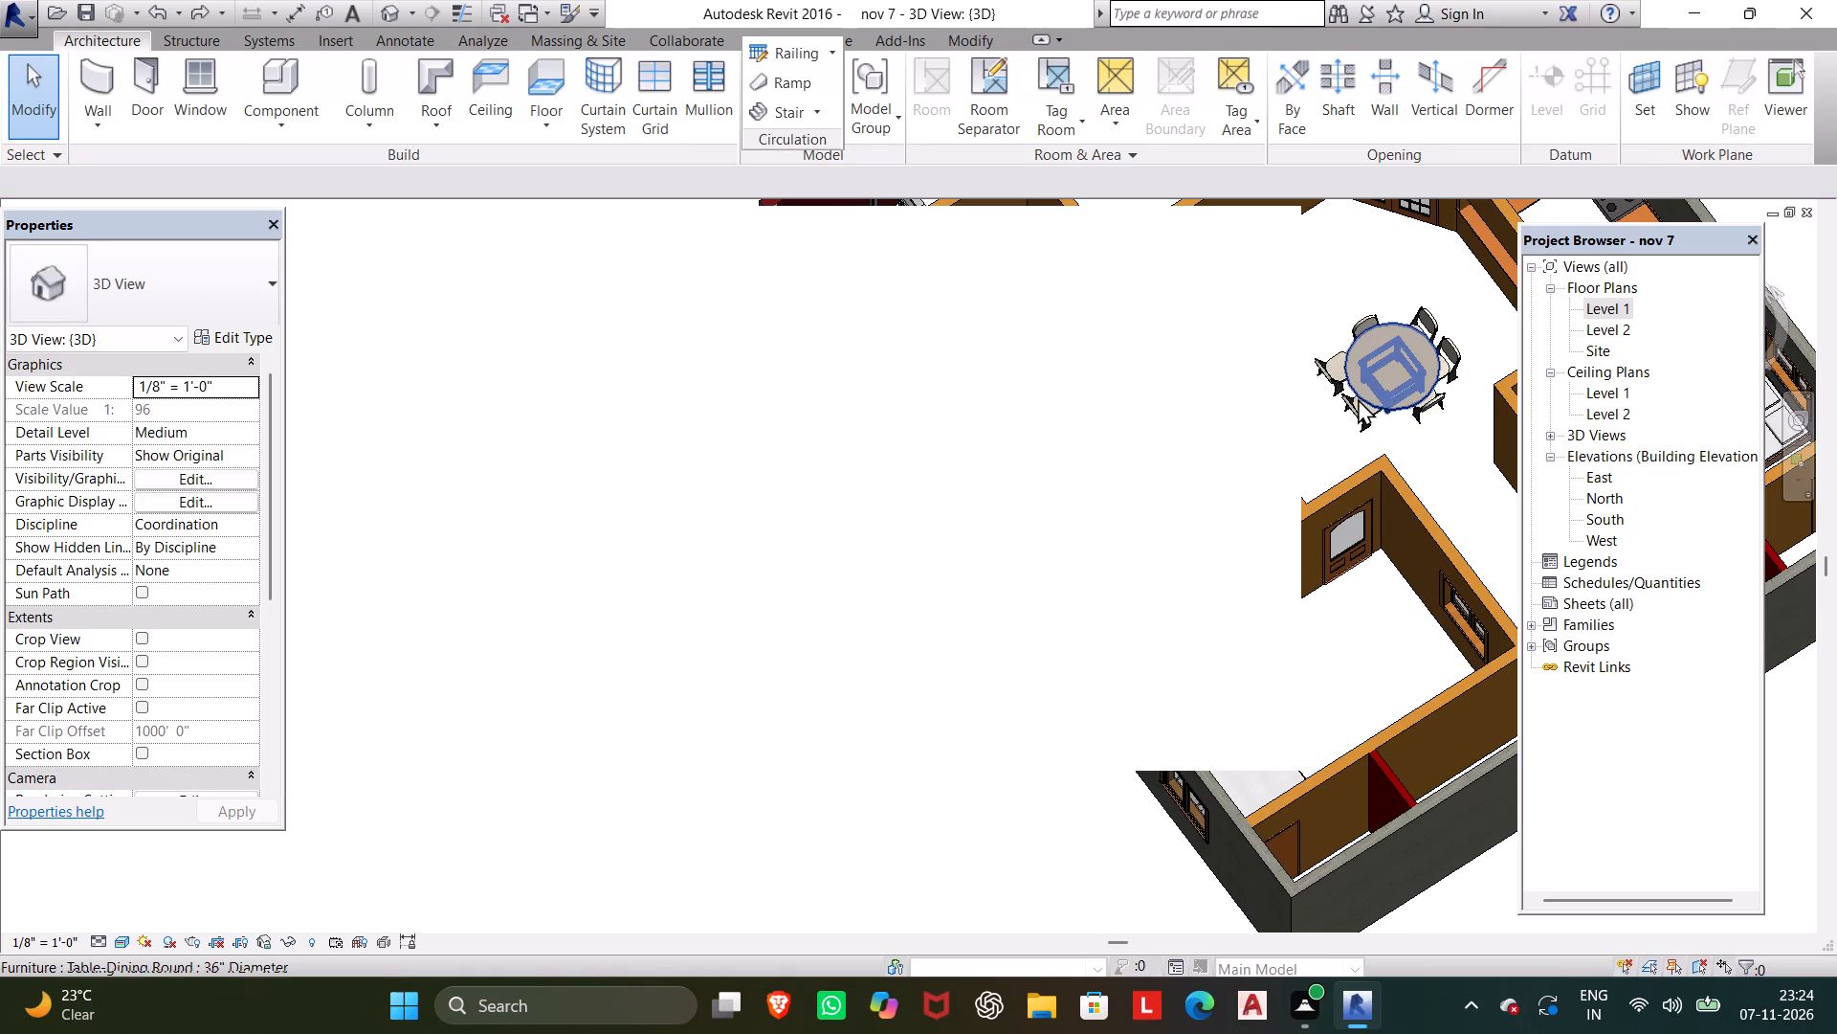
Rotate the round table's left-hand chair slightly clockwise to face the table centre, and nudge it closer to the table.
{"action": "left_click", "coordinate": [1331, 368]}
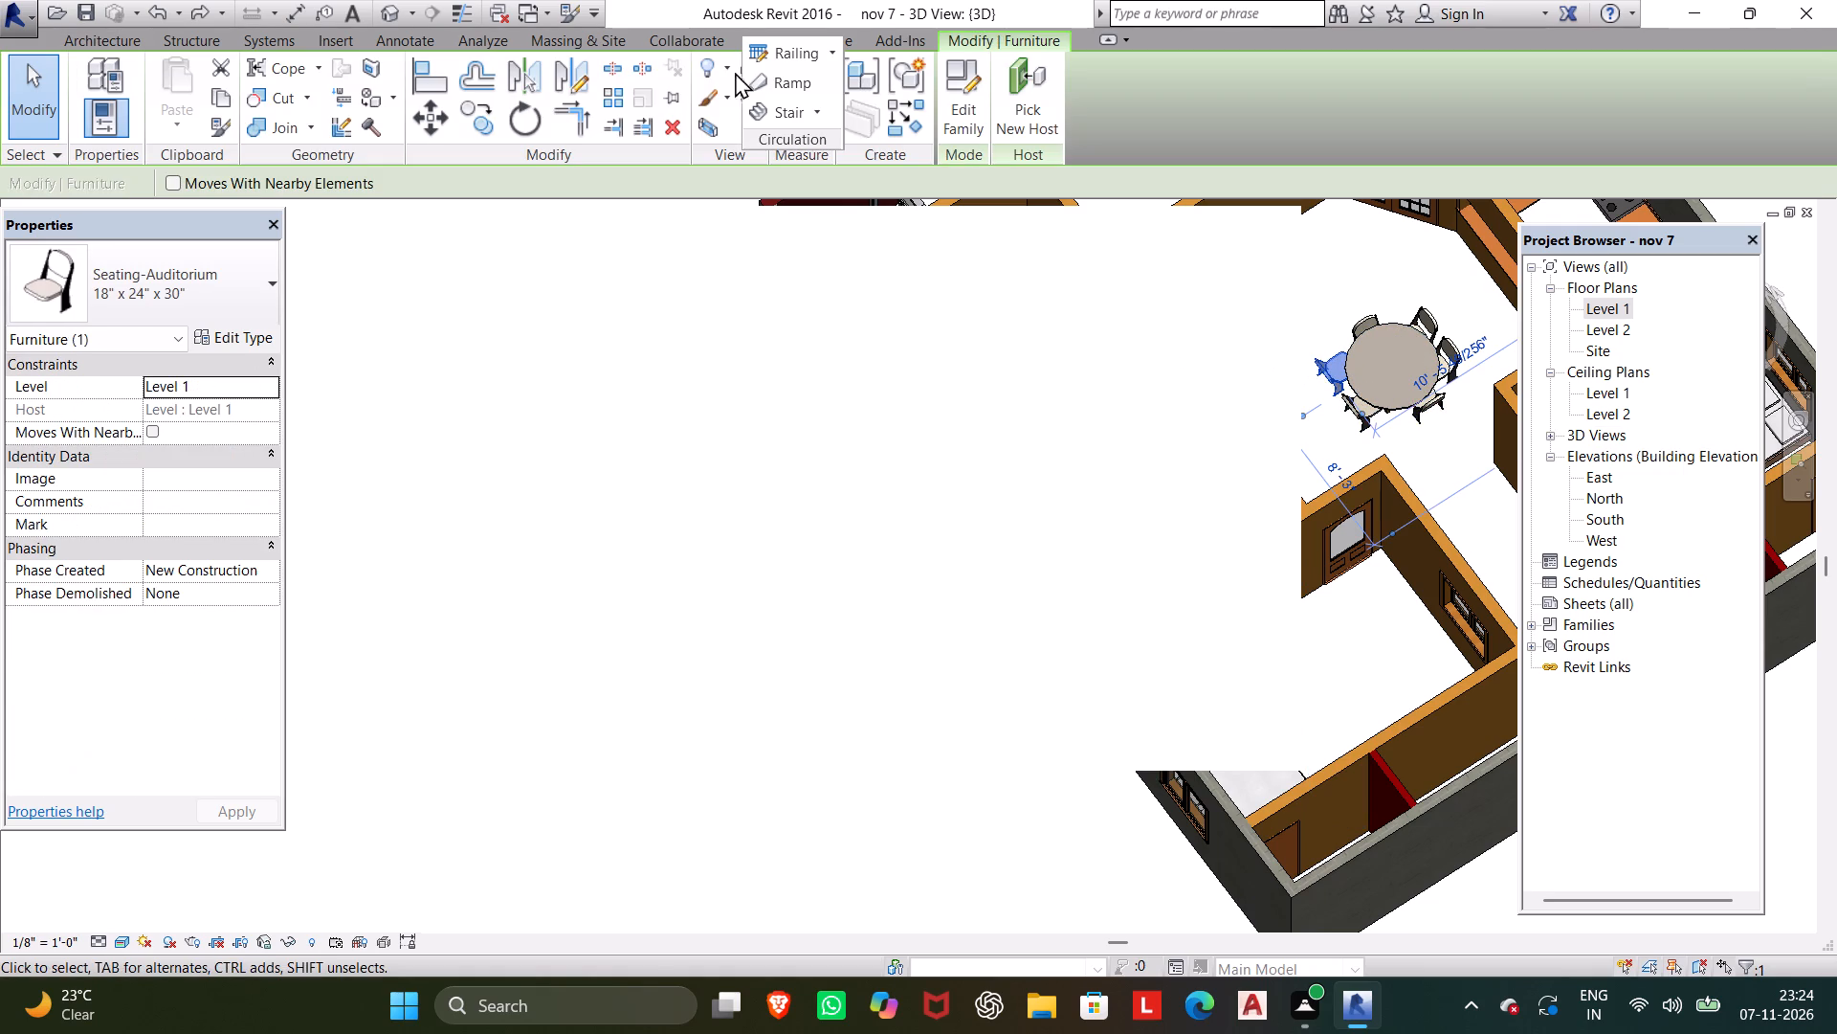
{"action": "left_click", "coordinate": [529, 117]}
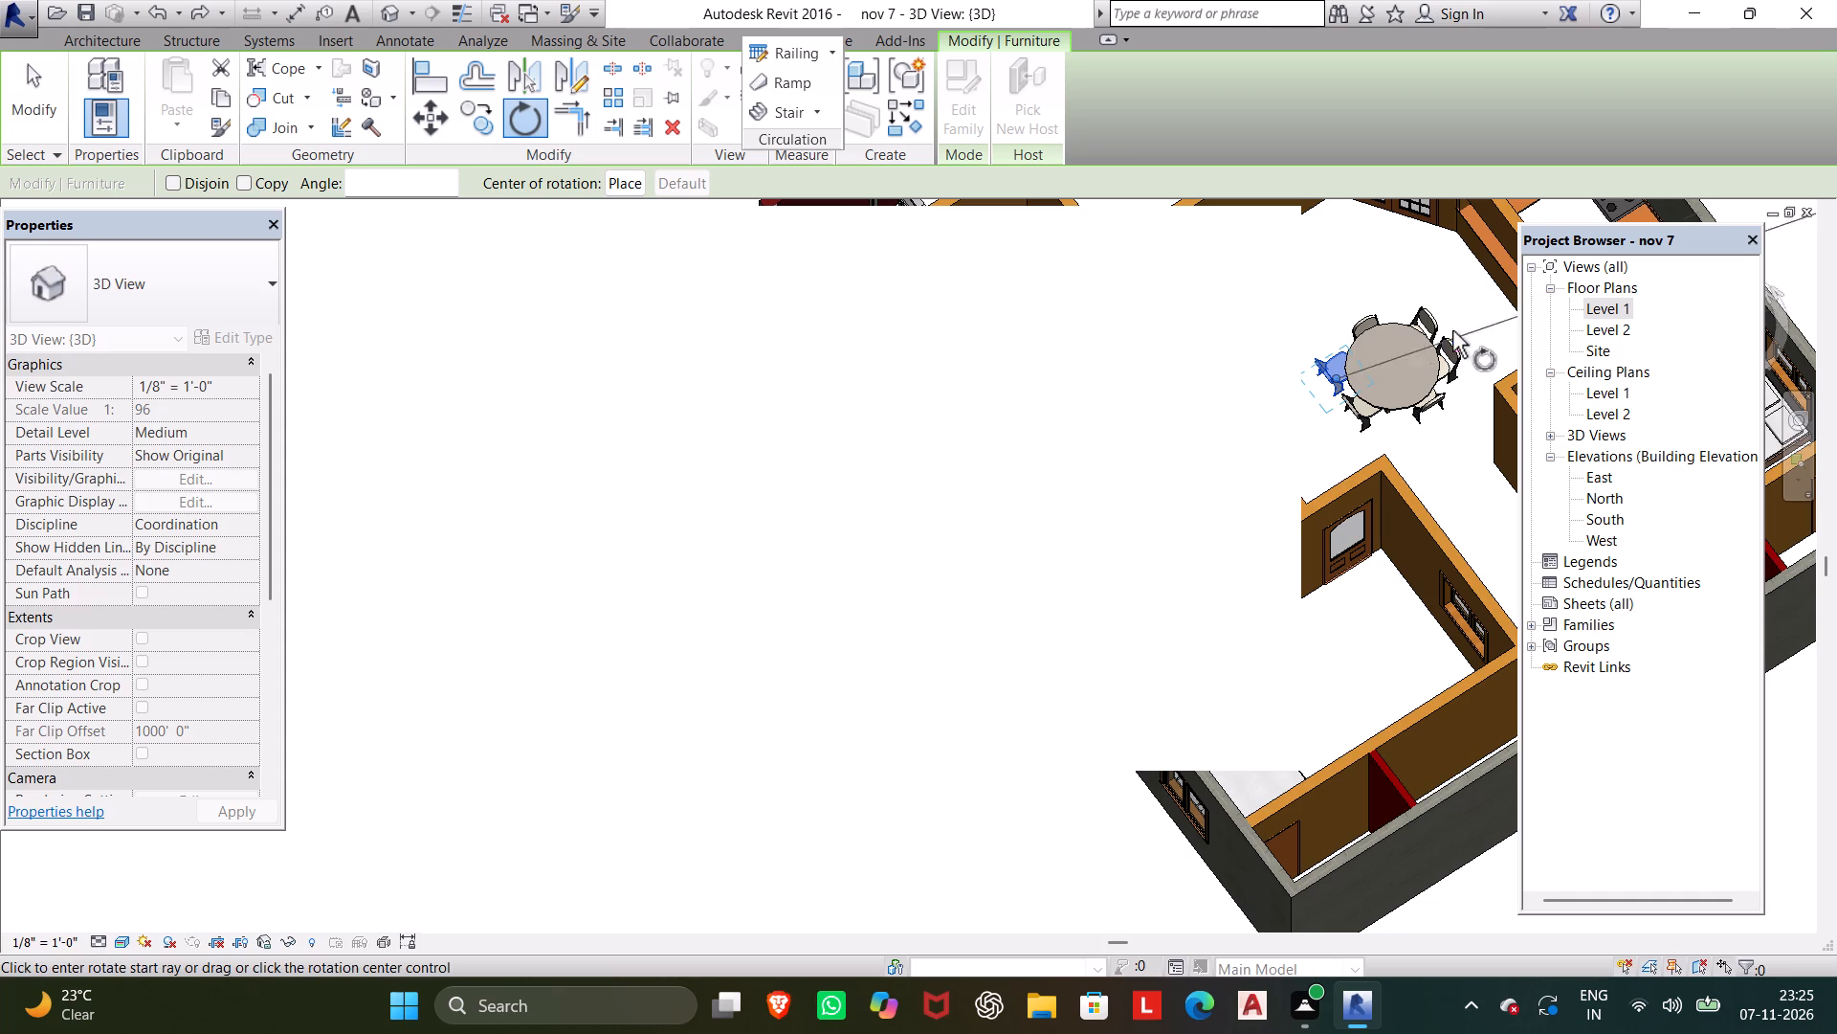
{"action": "left_click", "coordinate": [1499, 293]}
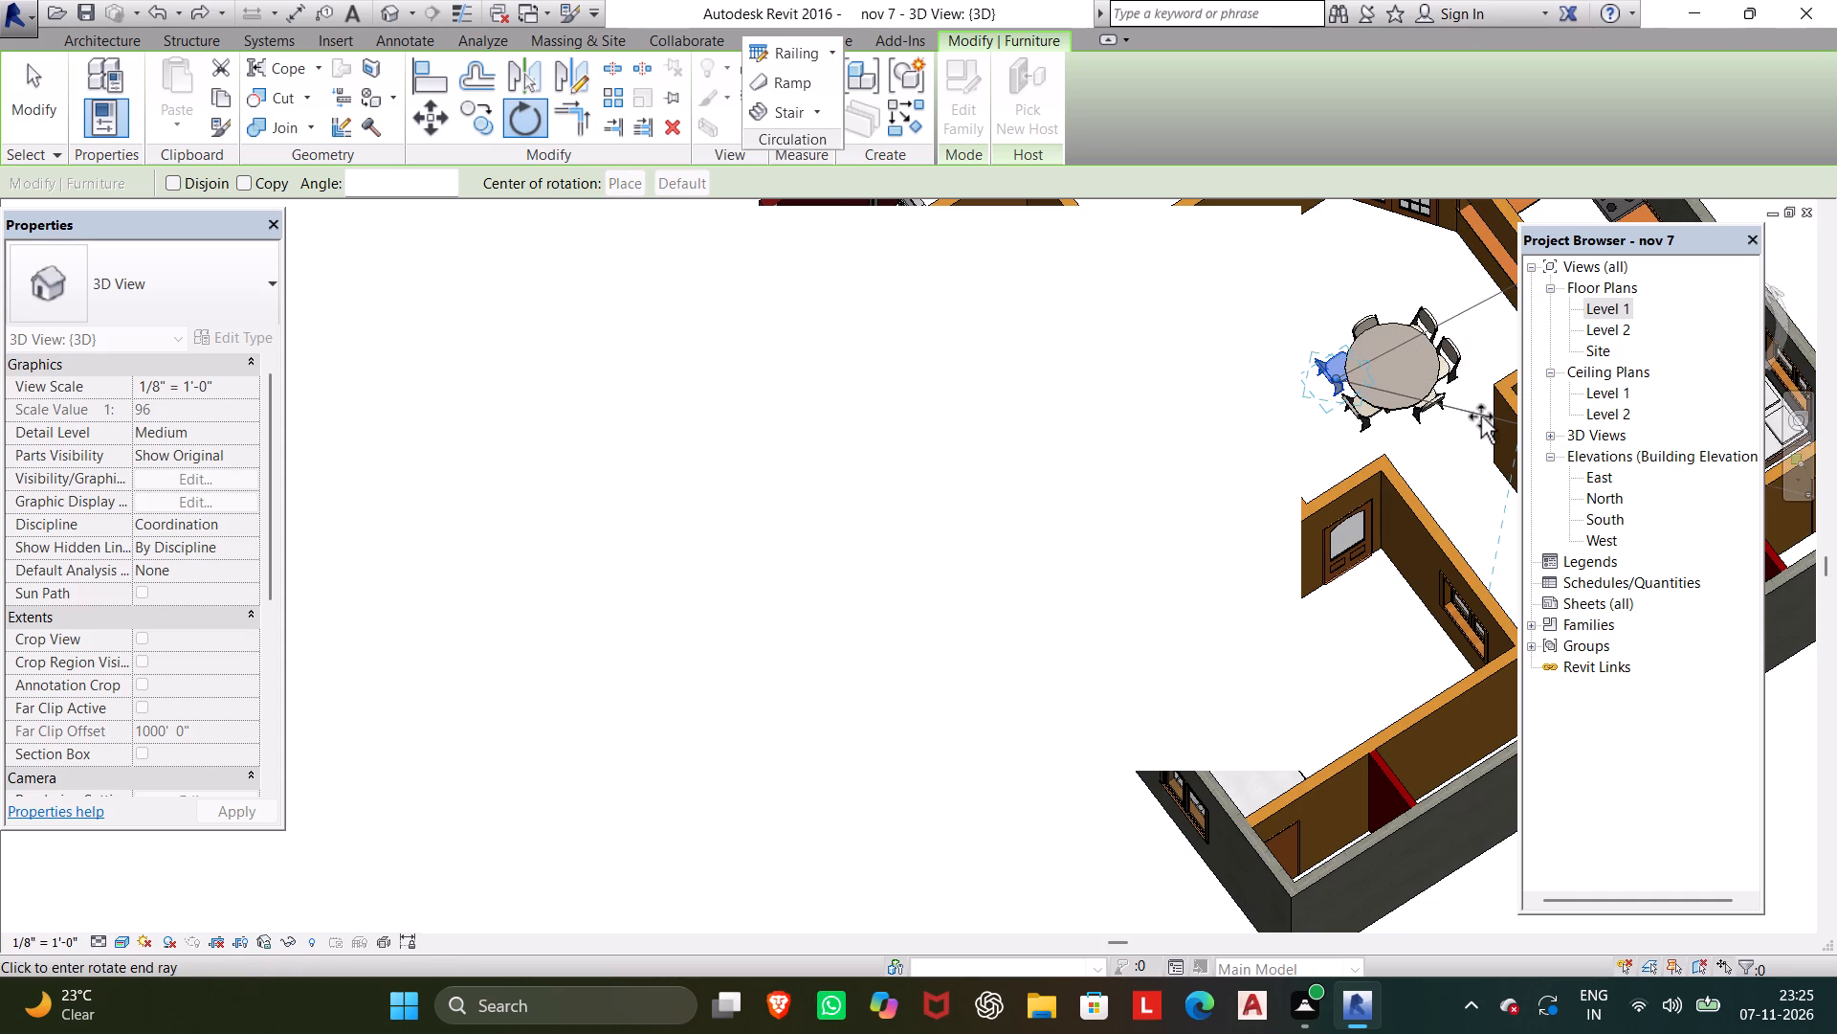
{"action": "left_click", "coordinate": [1481, 416]}
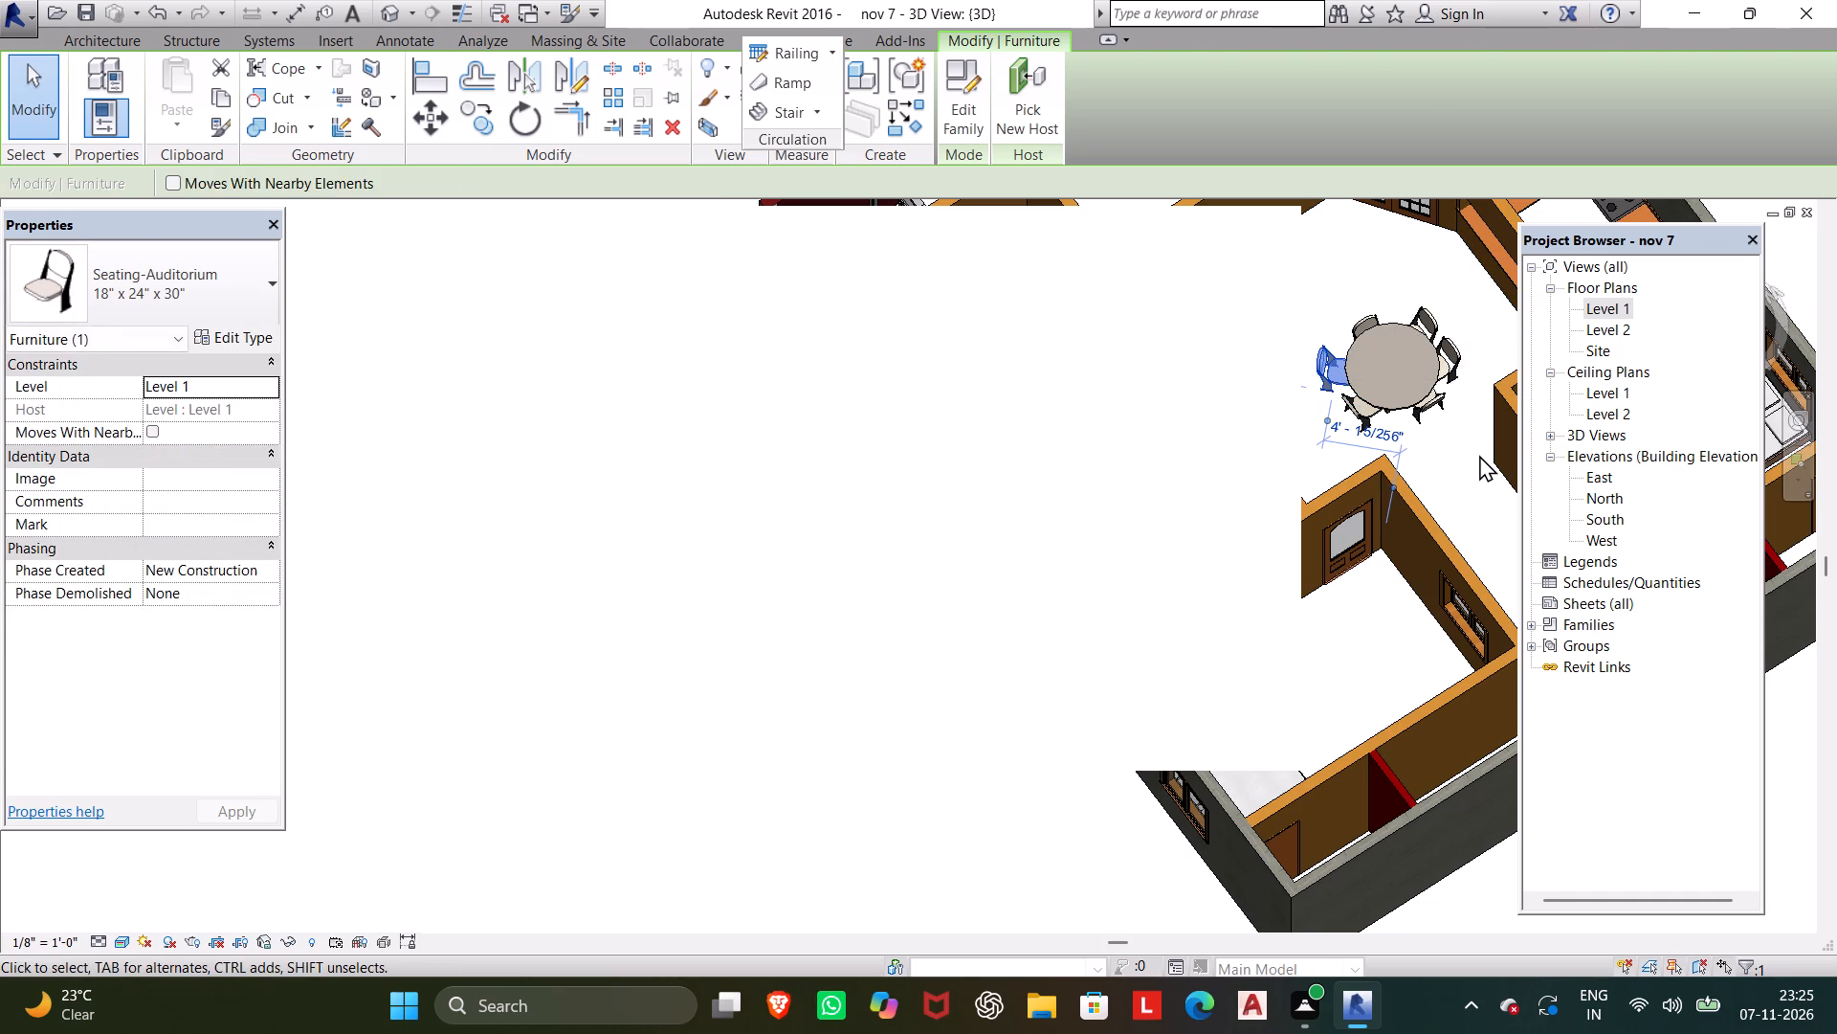
{"action": "key", "text": "Escape"}
{"action": "left_click", "coordinate": [1315, 357]}
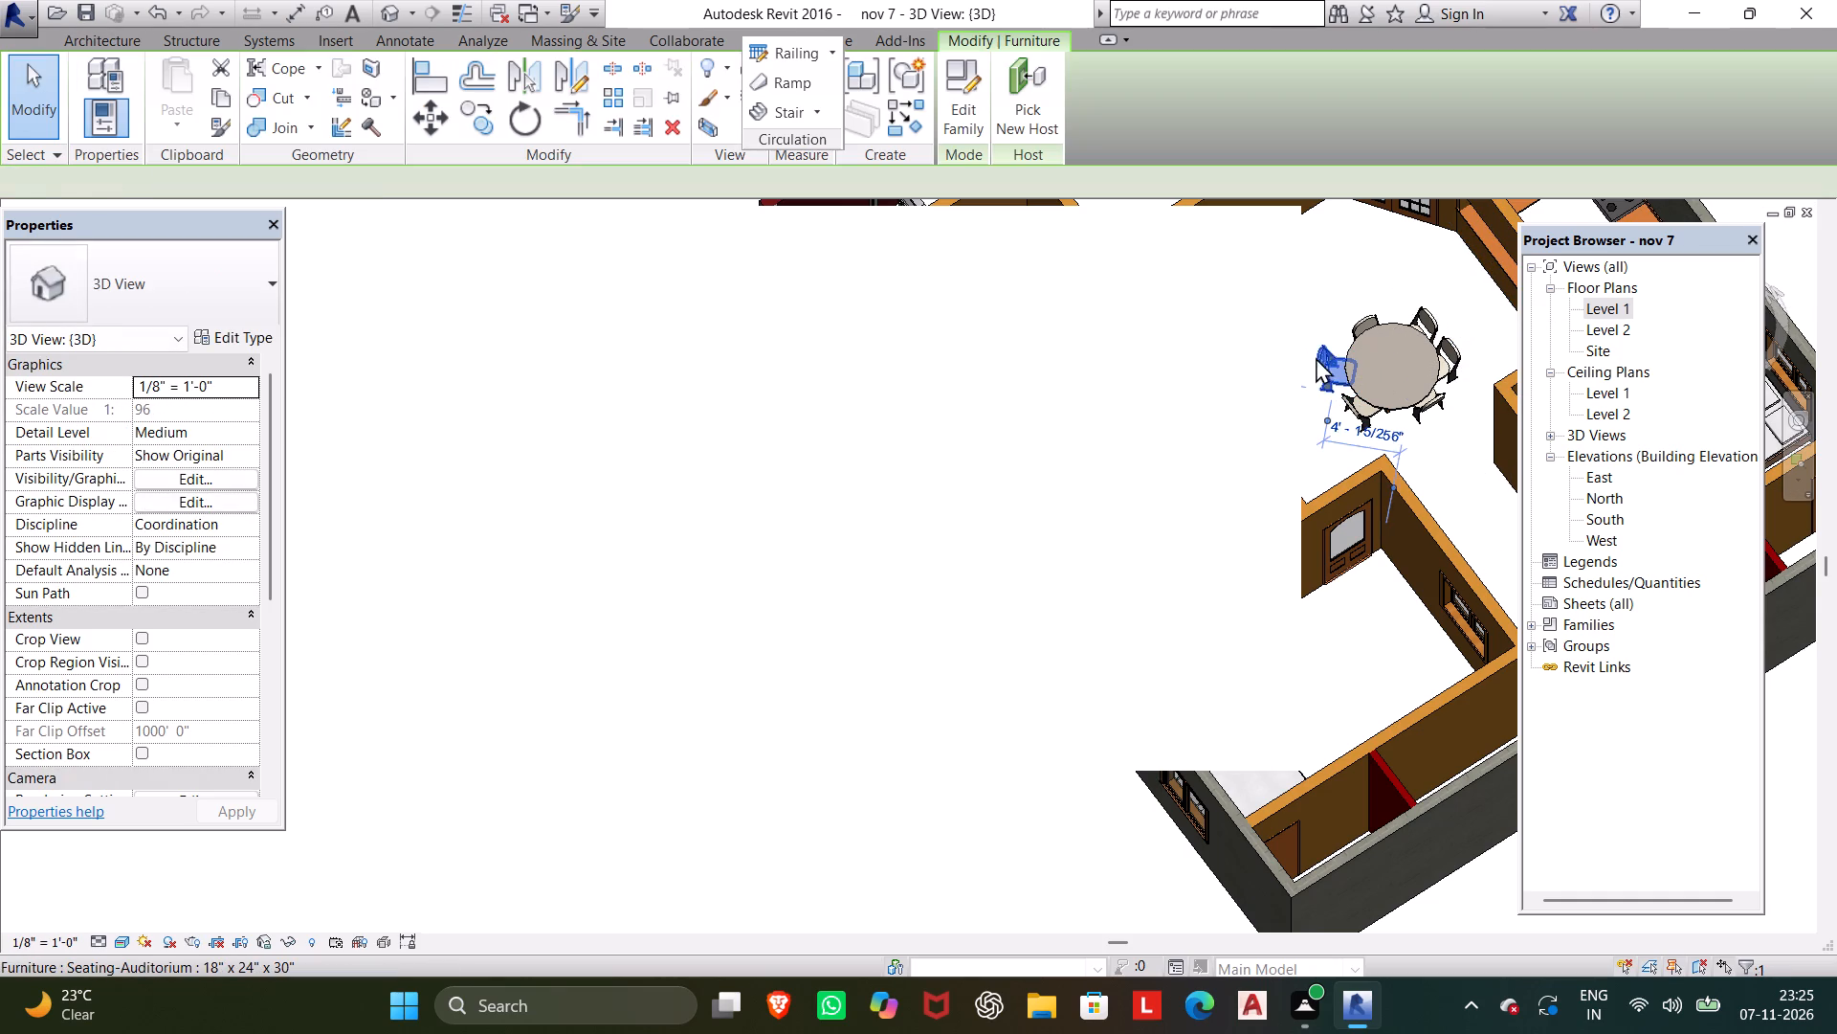
{"action": "key", "text": "Right"}
{"action": "key", "text": "Right"}
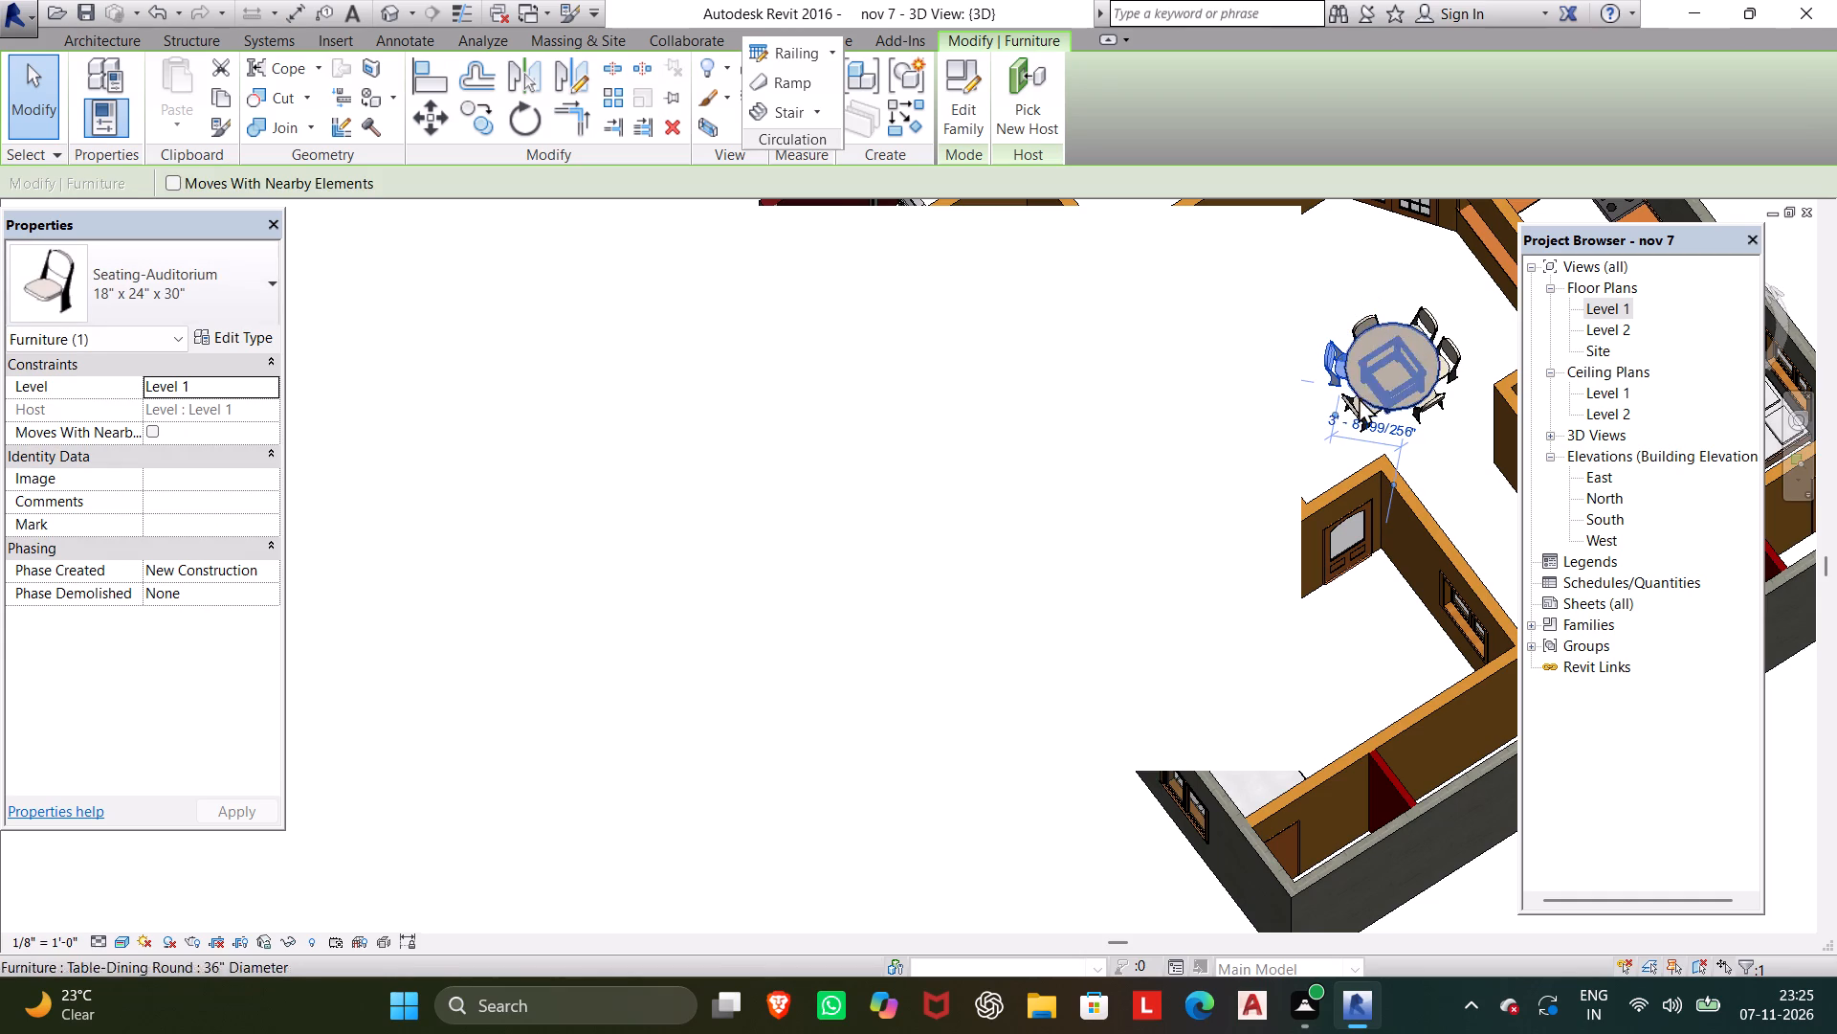
{"action": "key", "text": "Escape"}
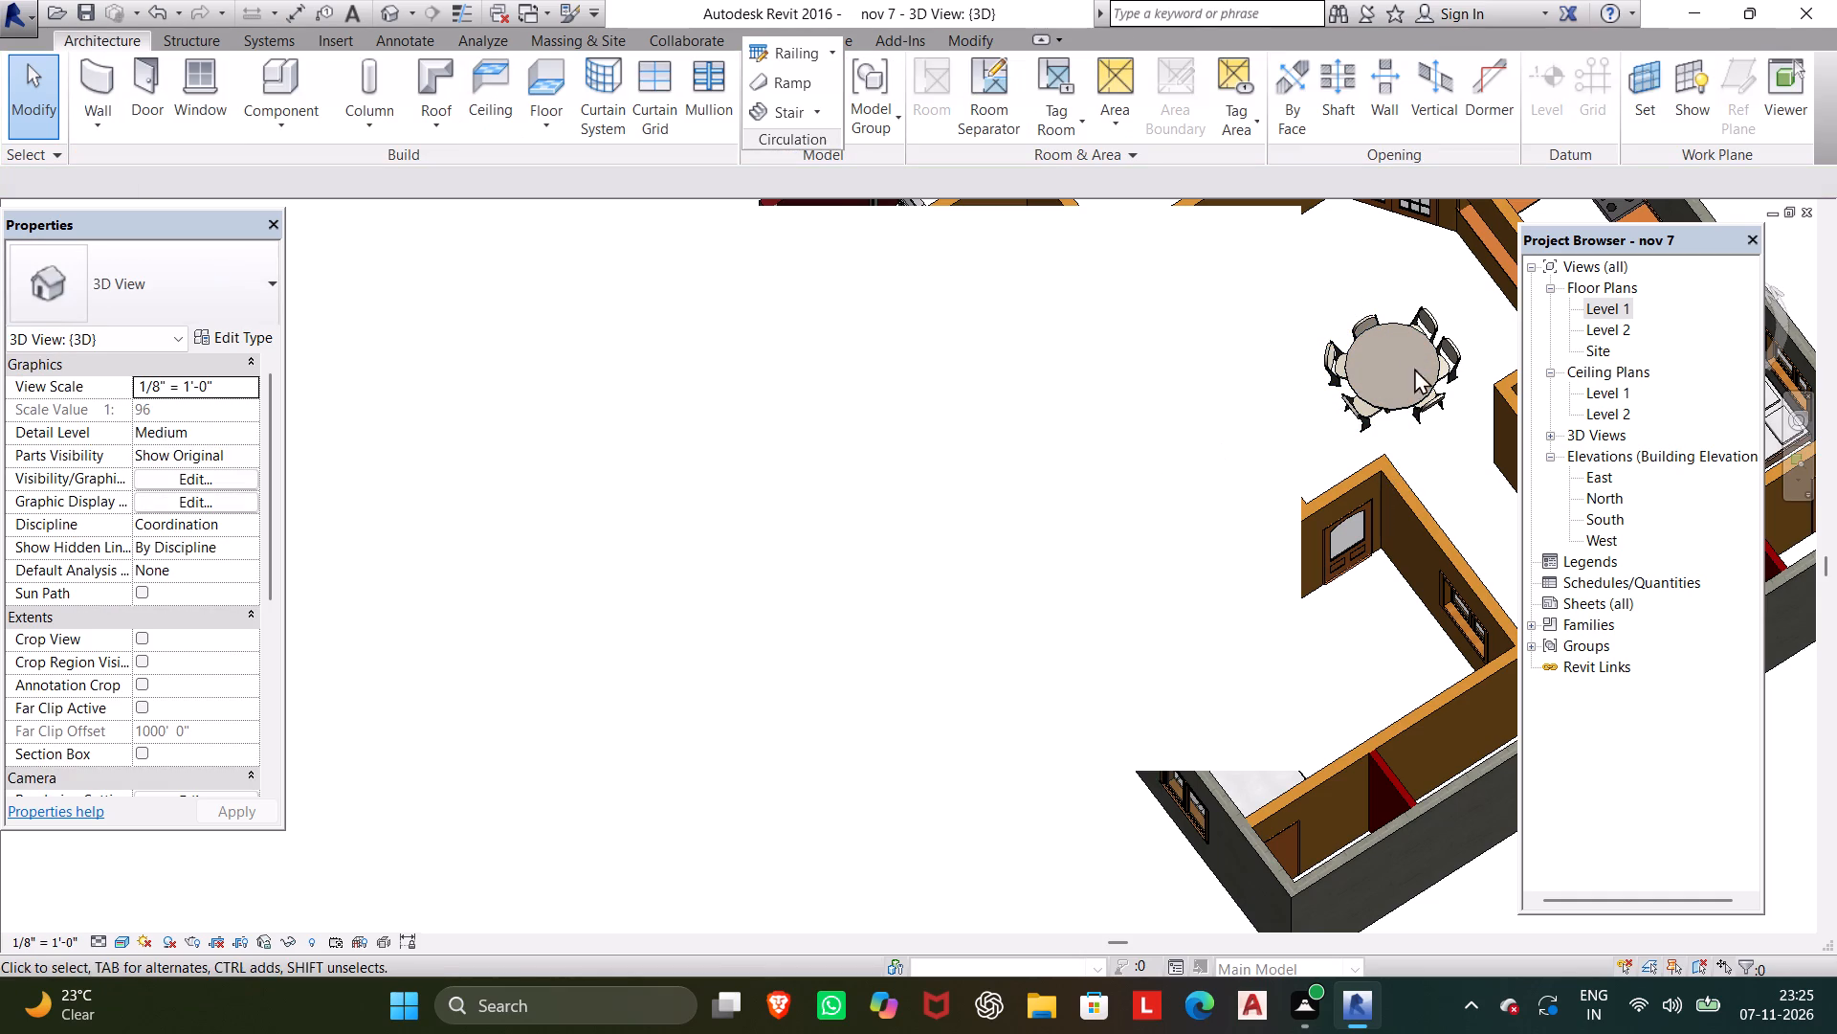
Rotate the round table's upper-right chair, as seen in 3D, slightly counterclockwise about its centre.
{"action": "left_click", "coordinate": [1431, 326]}
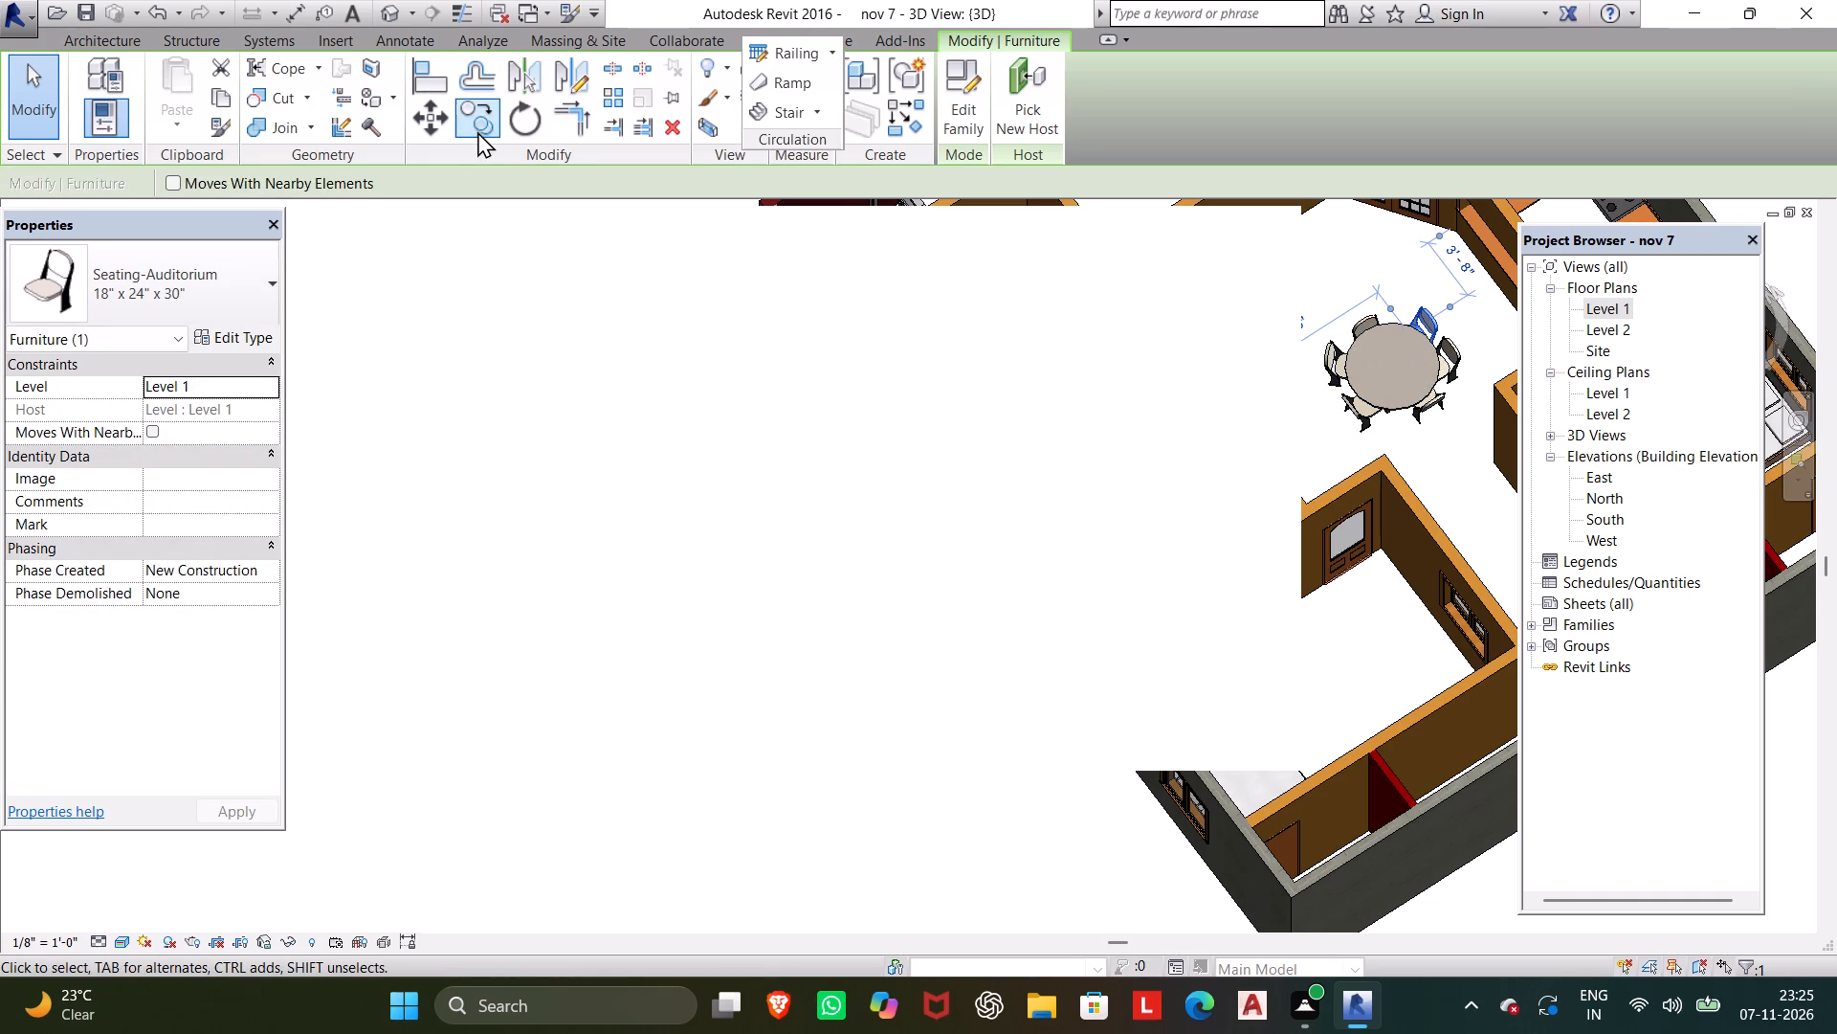
{"action": "left_click", "coordinate": [523, 128]}
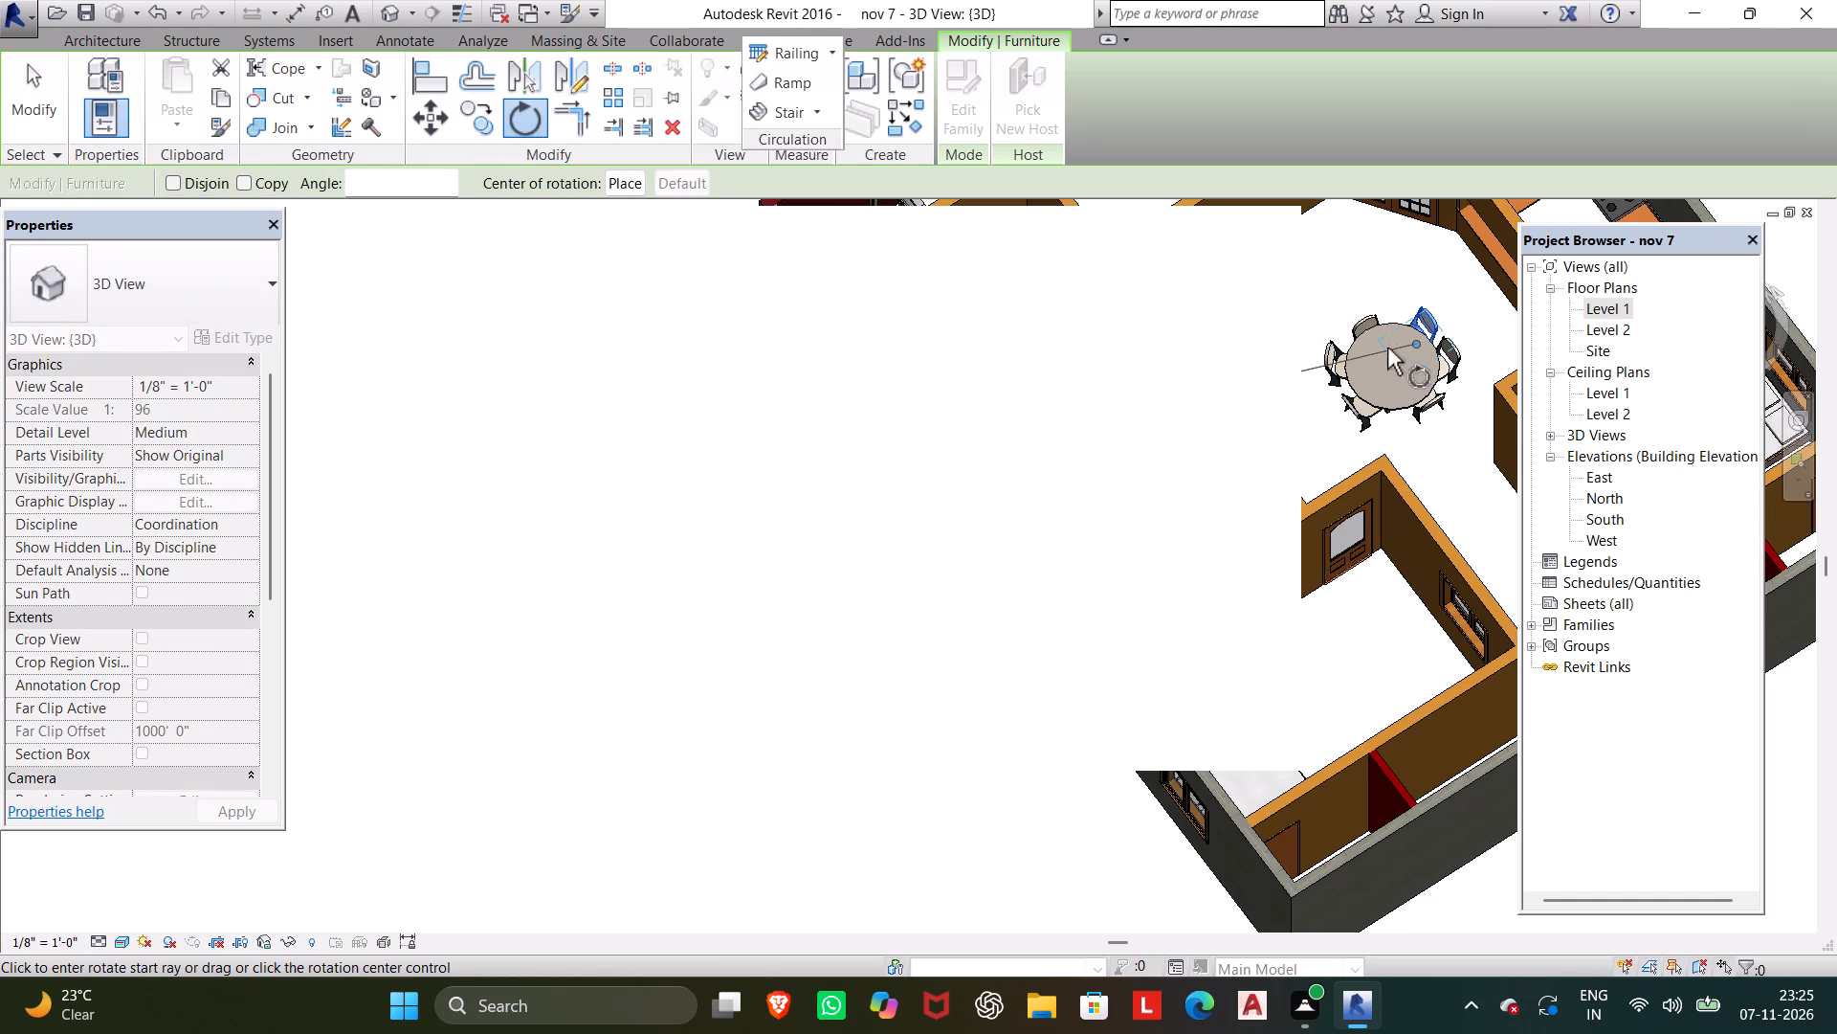
{"action": "left_click", "coordinate": [1318, 401]}
{"action": "left_click", "coordinate": [1338, 461]}
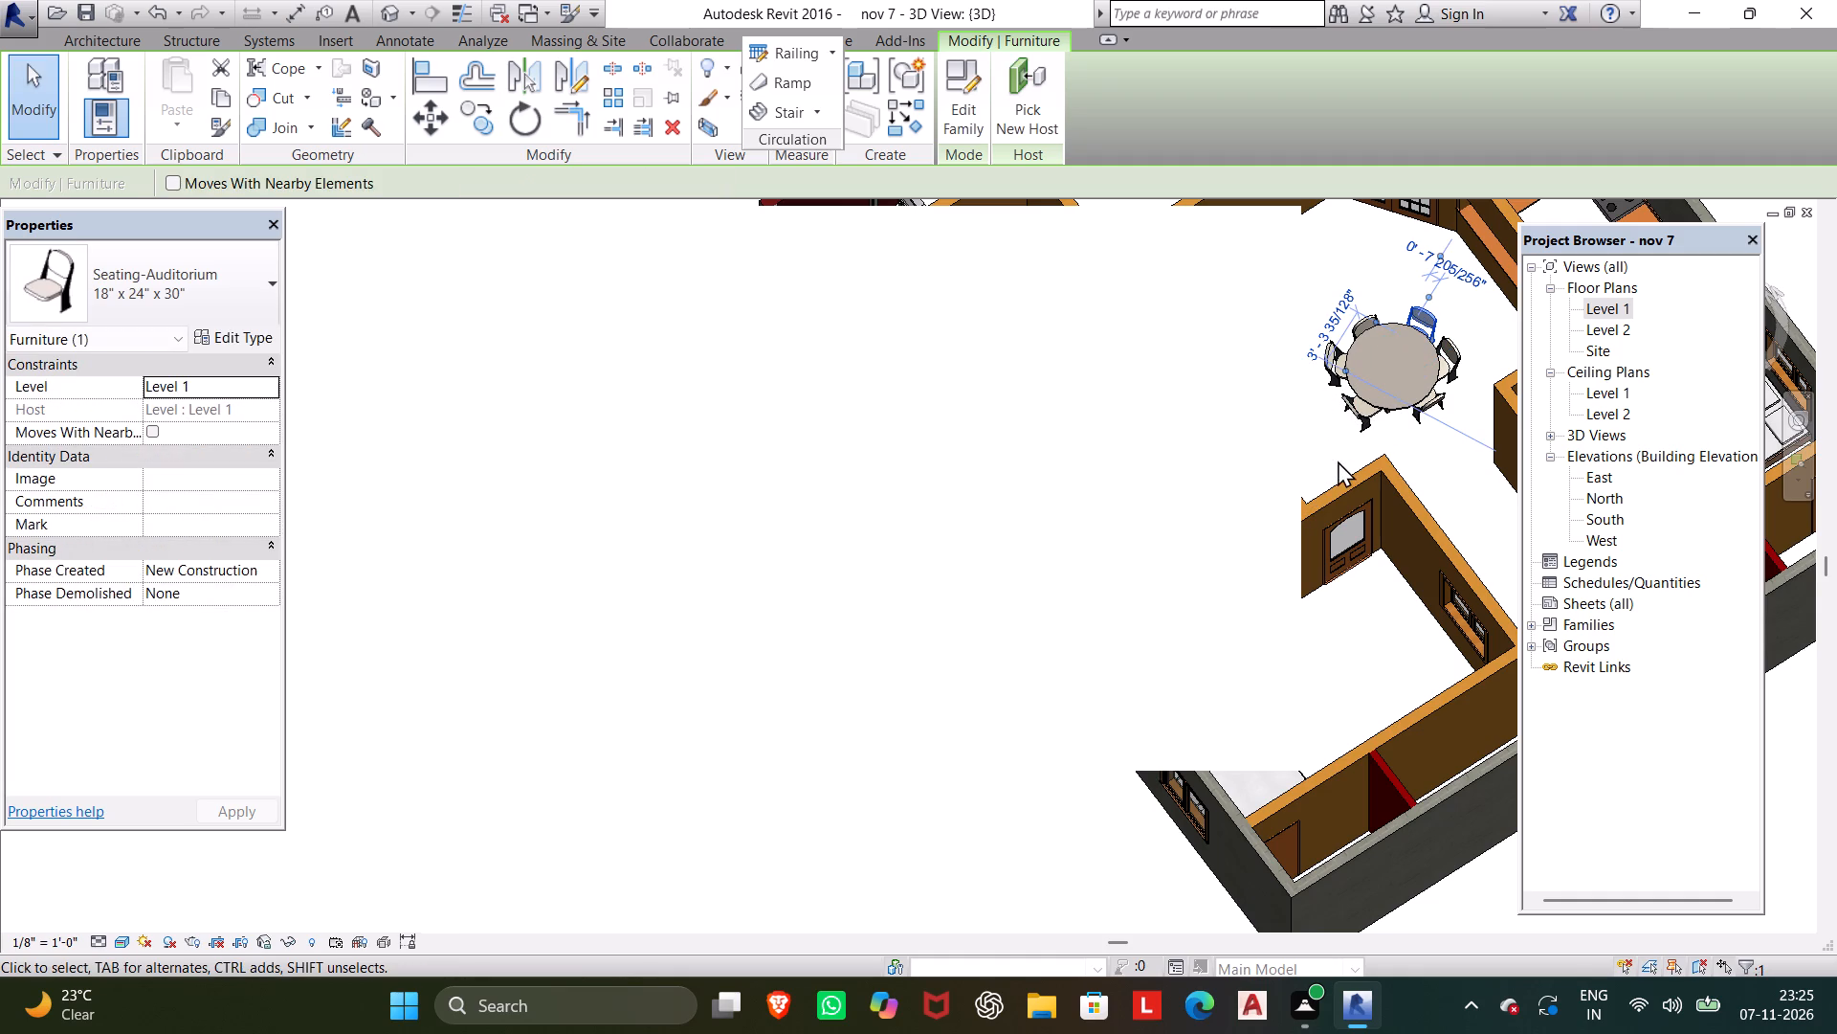
{"action": "key", "text": "Escape"}
Rotate the round table's right-hand chair, as seen in 3D, slightly clockwise about its centre.
{"action": "scroll", "coordinate": [1482, 407], "scroll_direction": "up", "scroll_amount": 4}
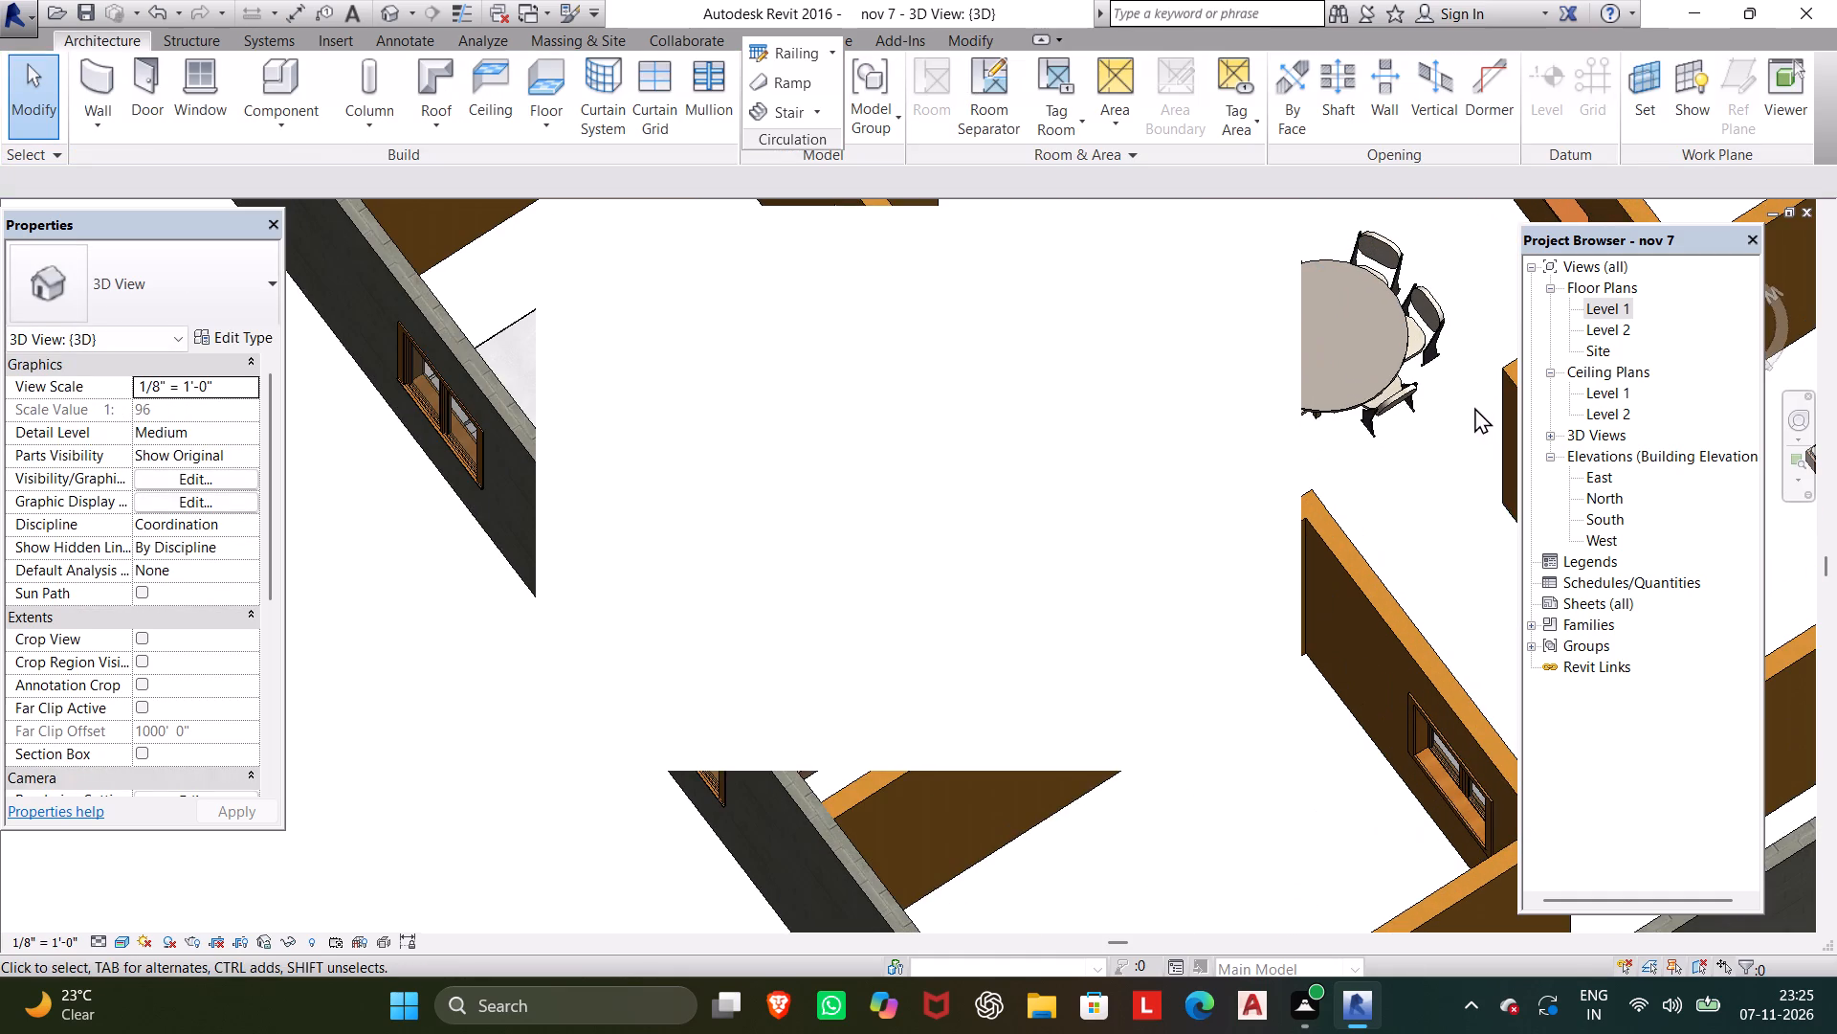
{"action": "middle_click_drag", "start_coordinate": [1462, 407], "coordinate": [1505, 458]}
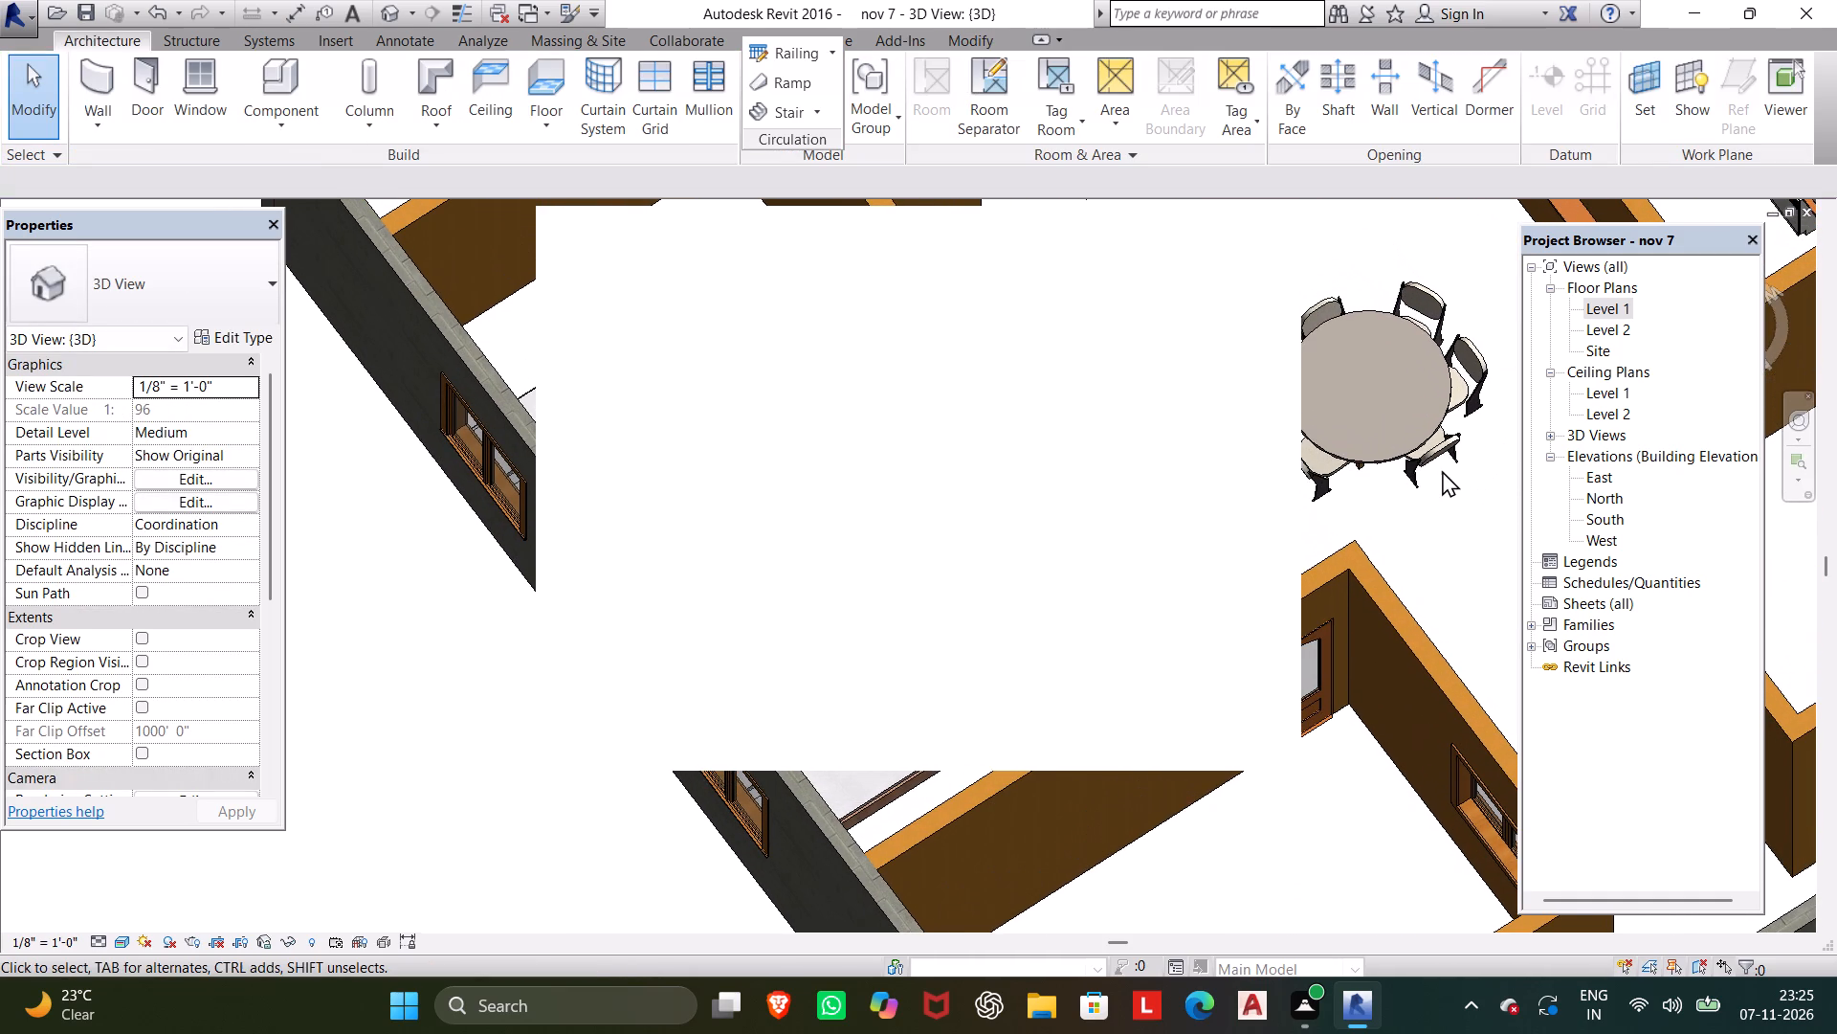
{"action": "left_click", "coordinate": [1477, 382]}
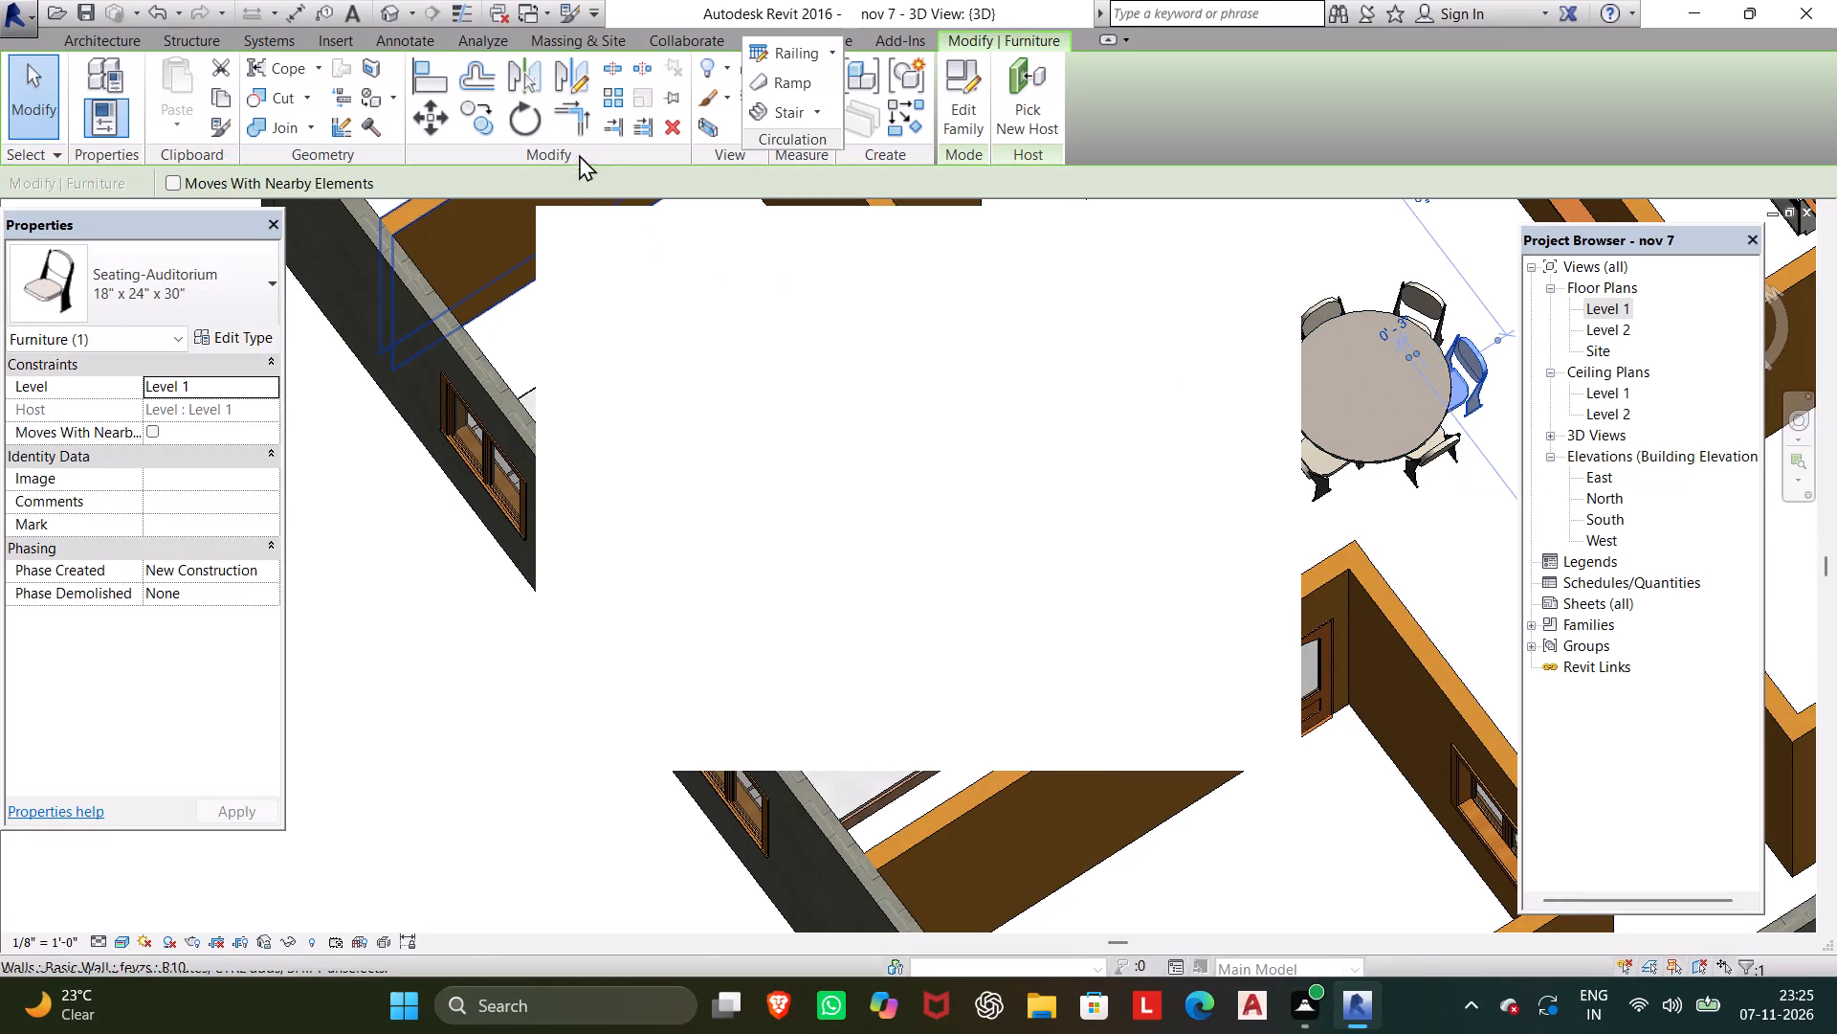
{"action": "left_click", "coordinate": [519, 114]}
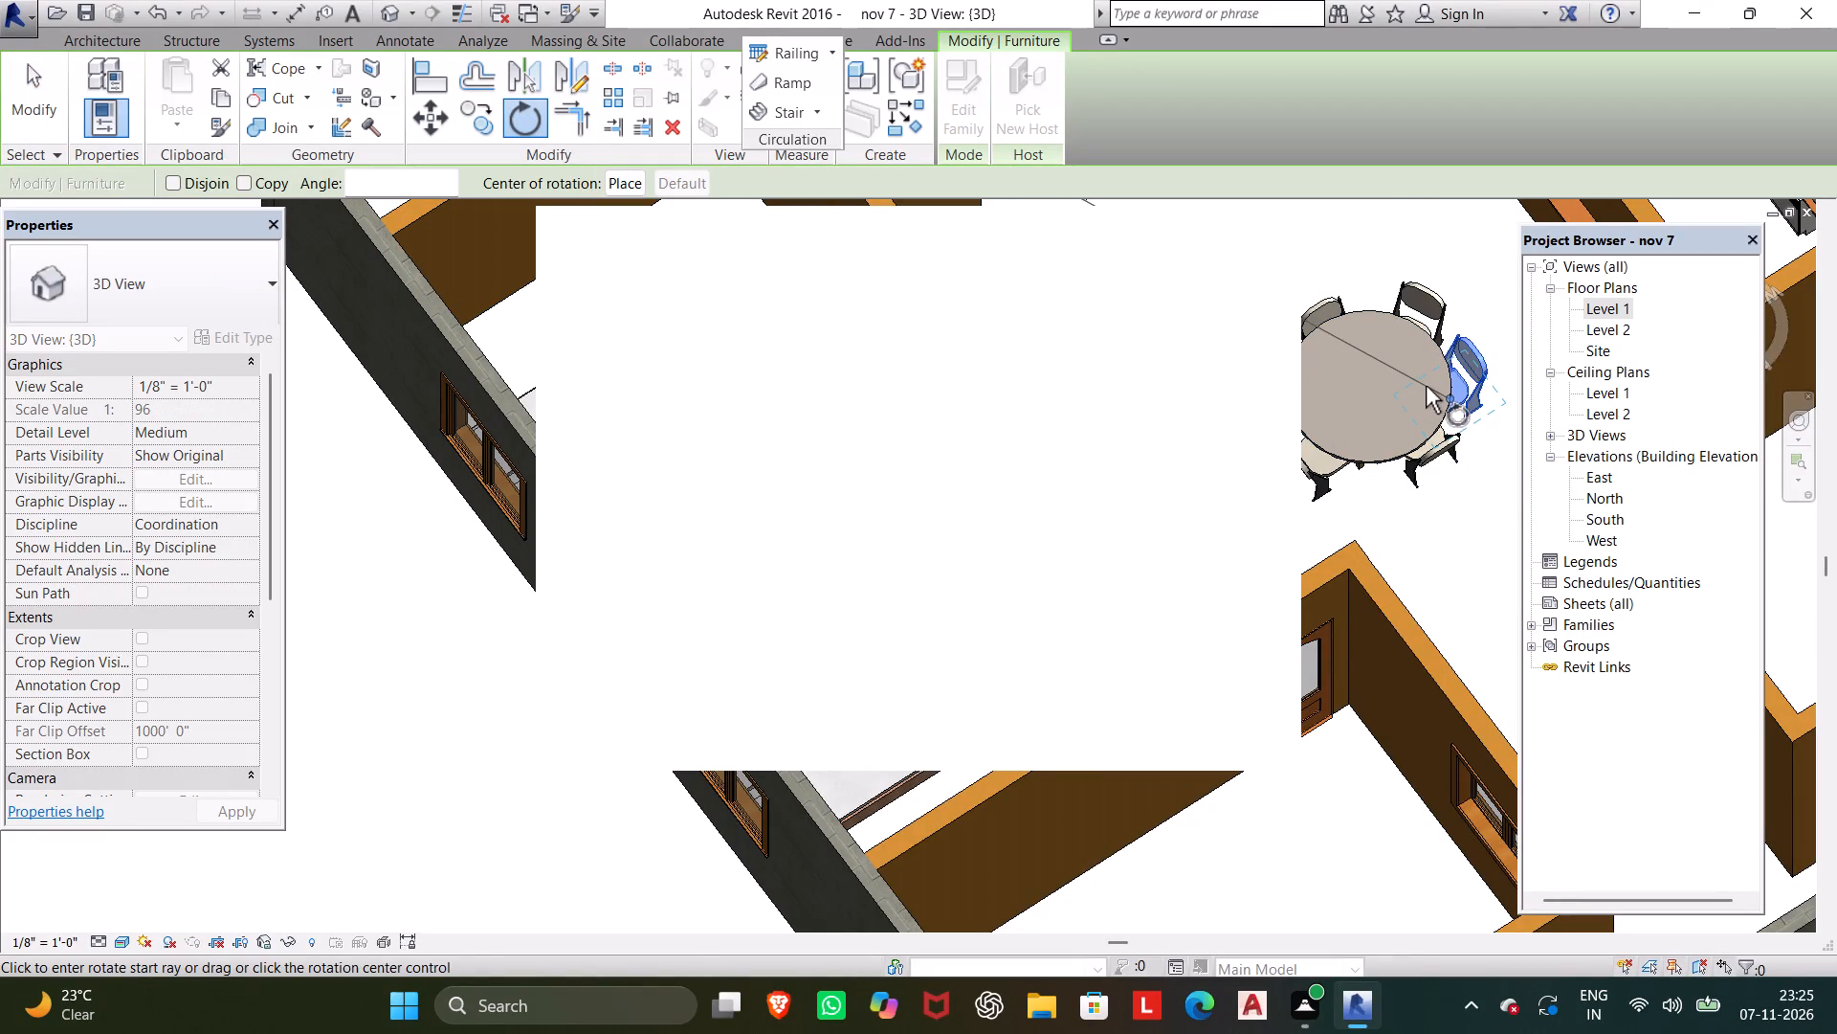
{"action": "left_click", "coordinate": [1419, 386]}
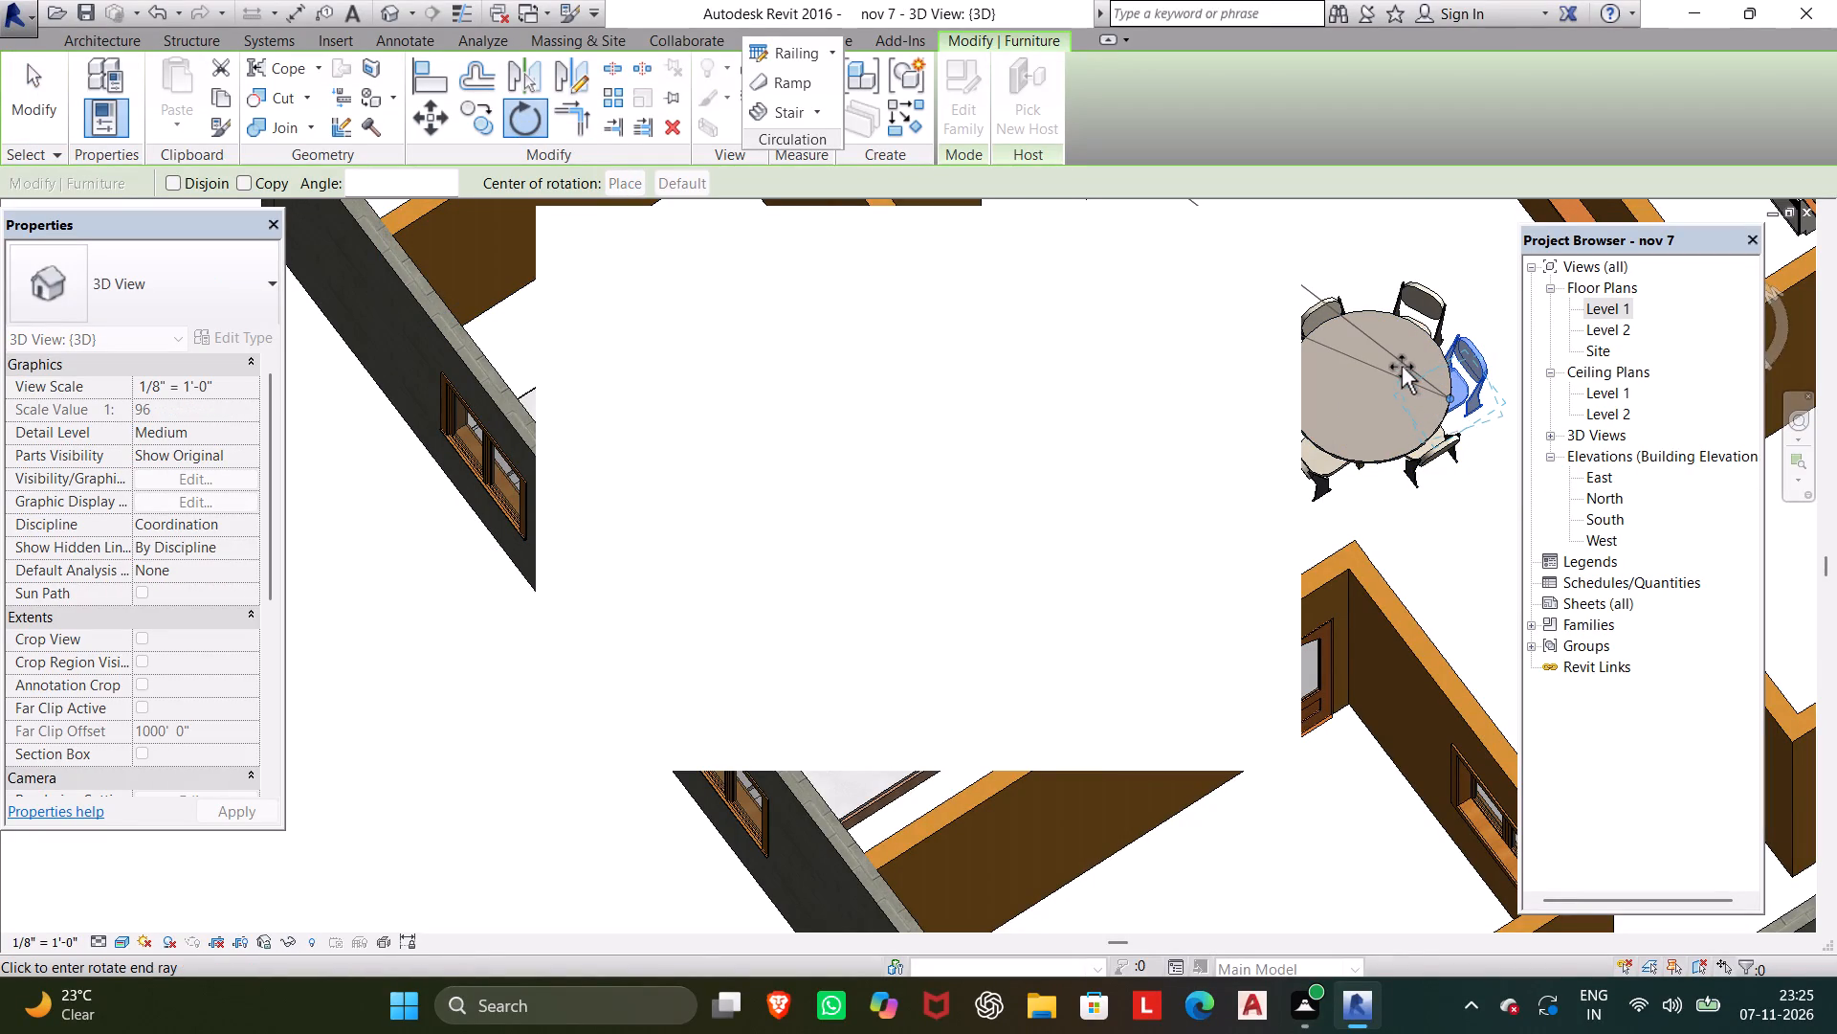
{"action": "left_click", "coordinate": [1402, 367]}
{"action": "key", "text": "Escape"}
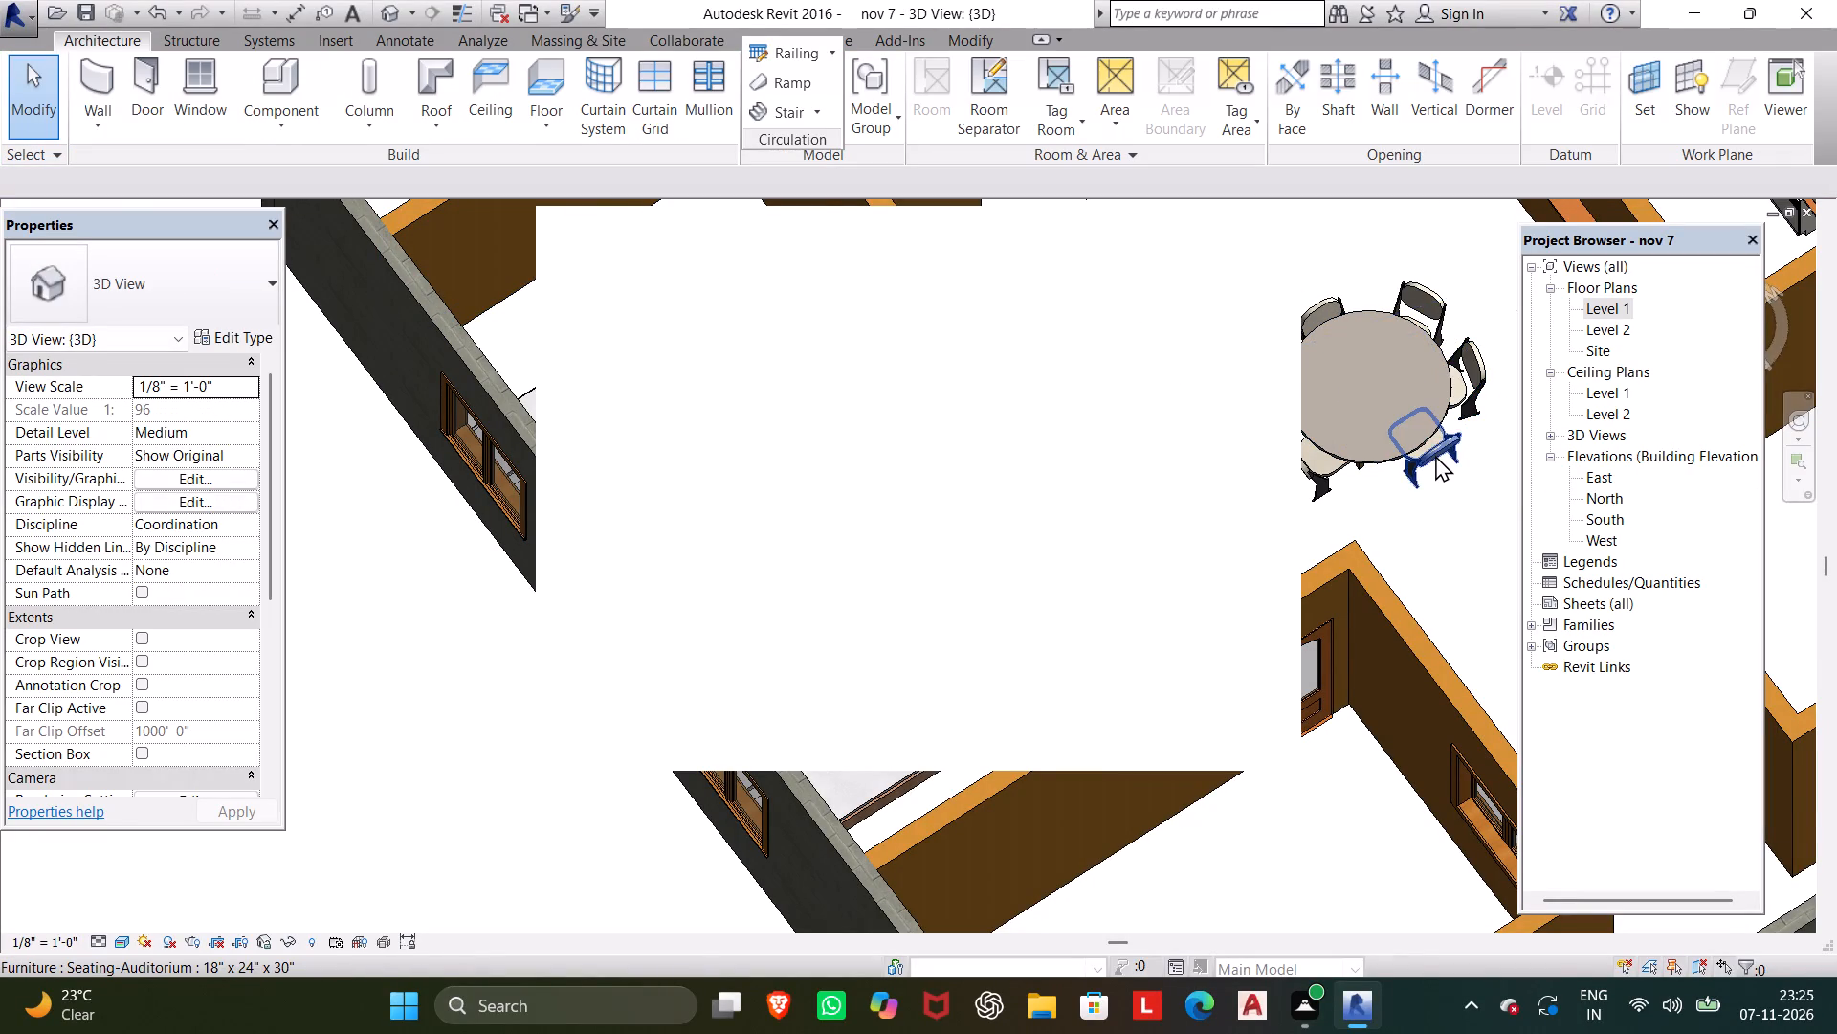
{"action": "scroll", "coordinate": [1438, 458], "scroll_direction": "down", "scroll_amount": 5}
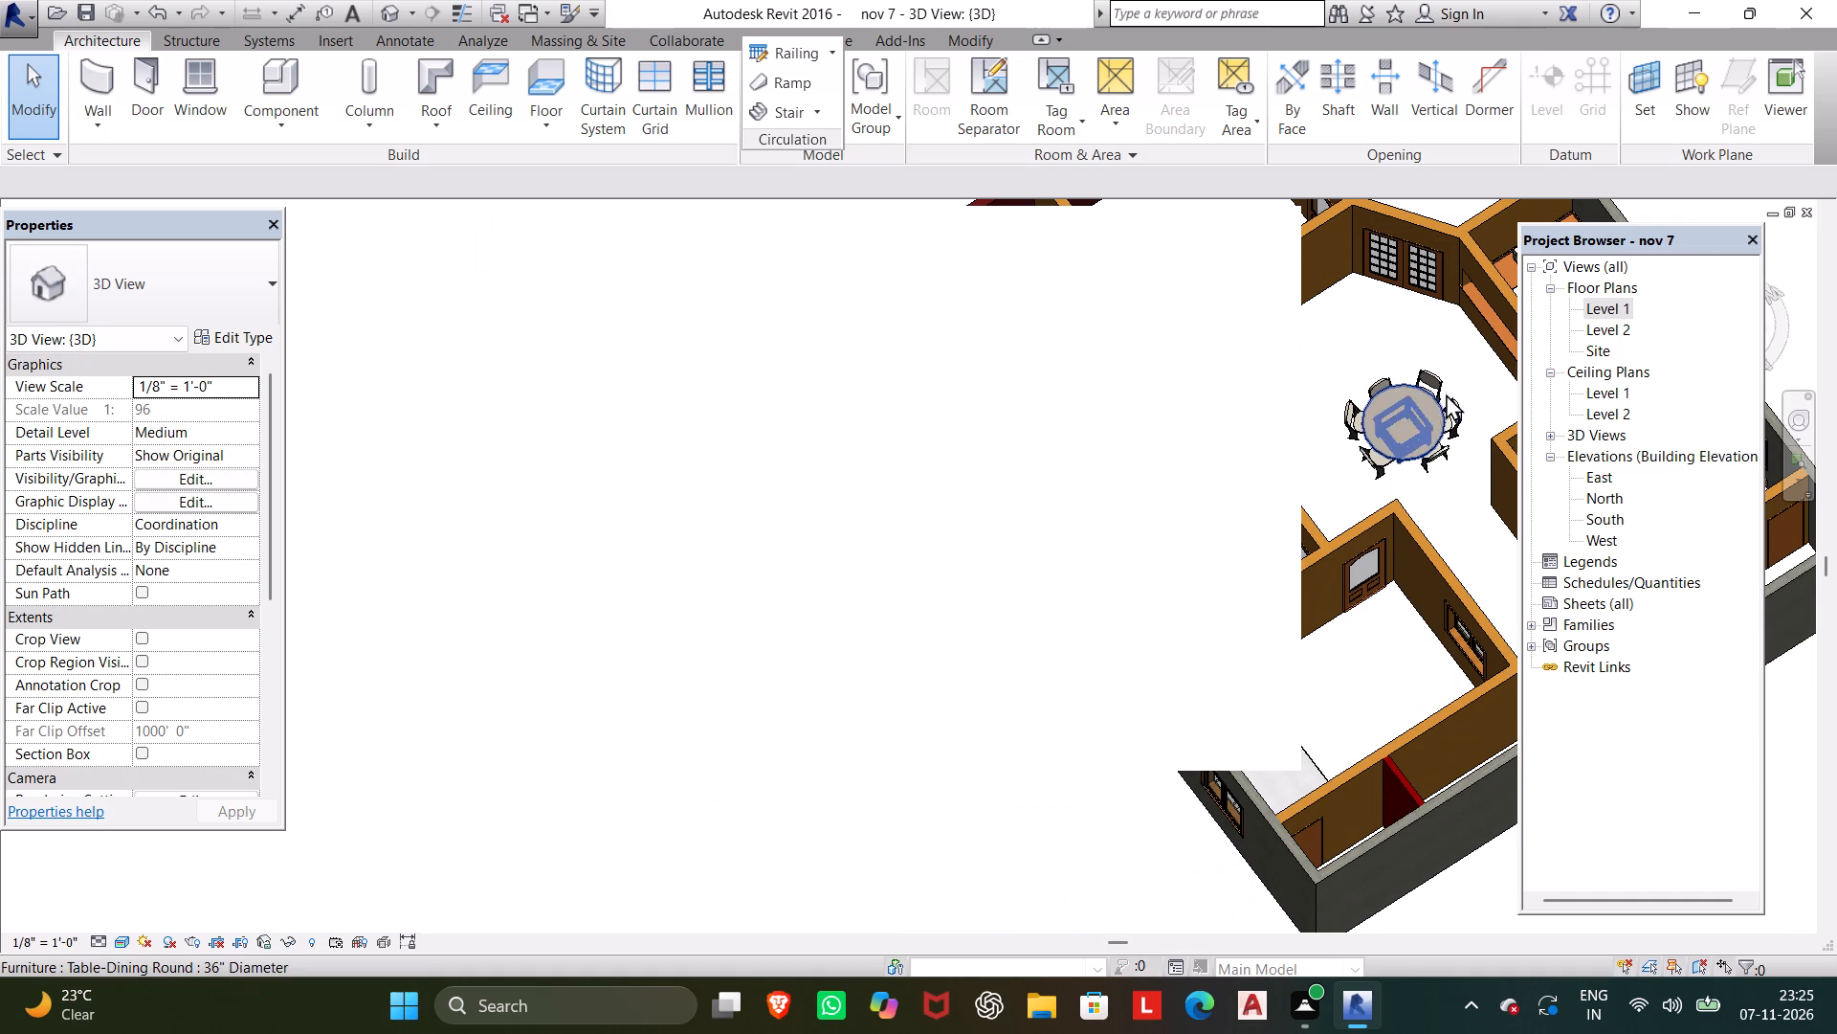
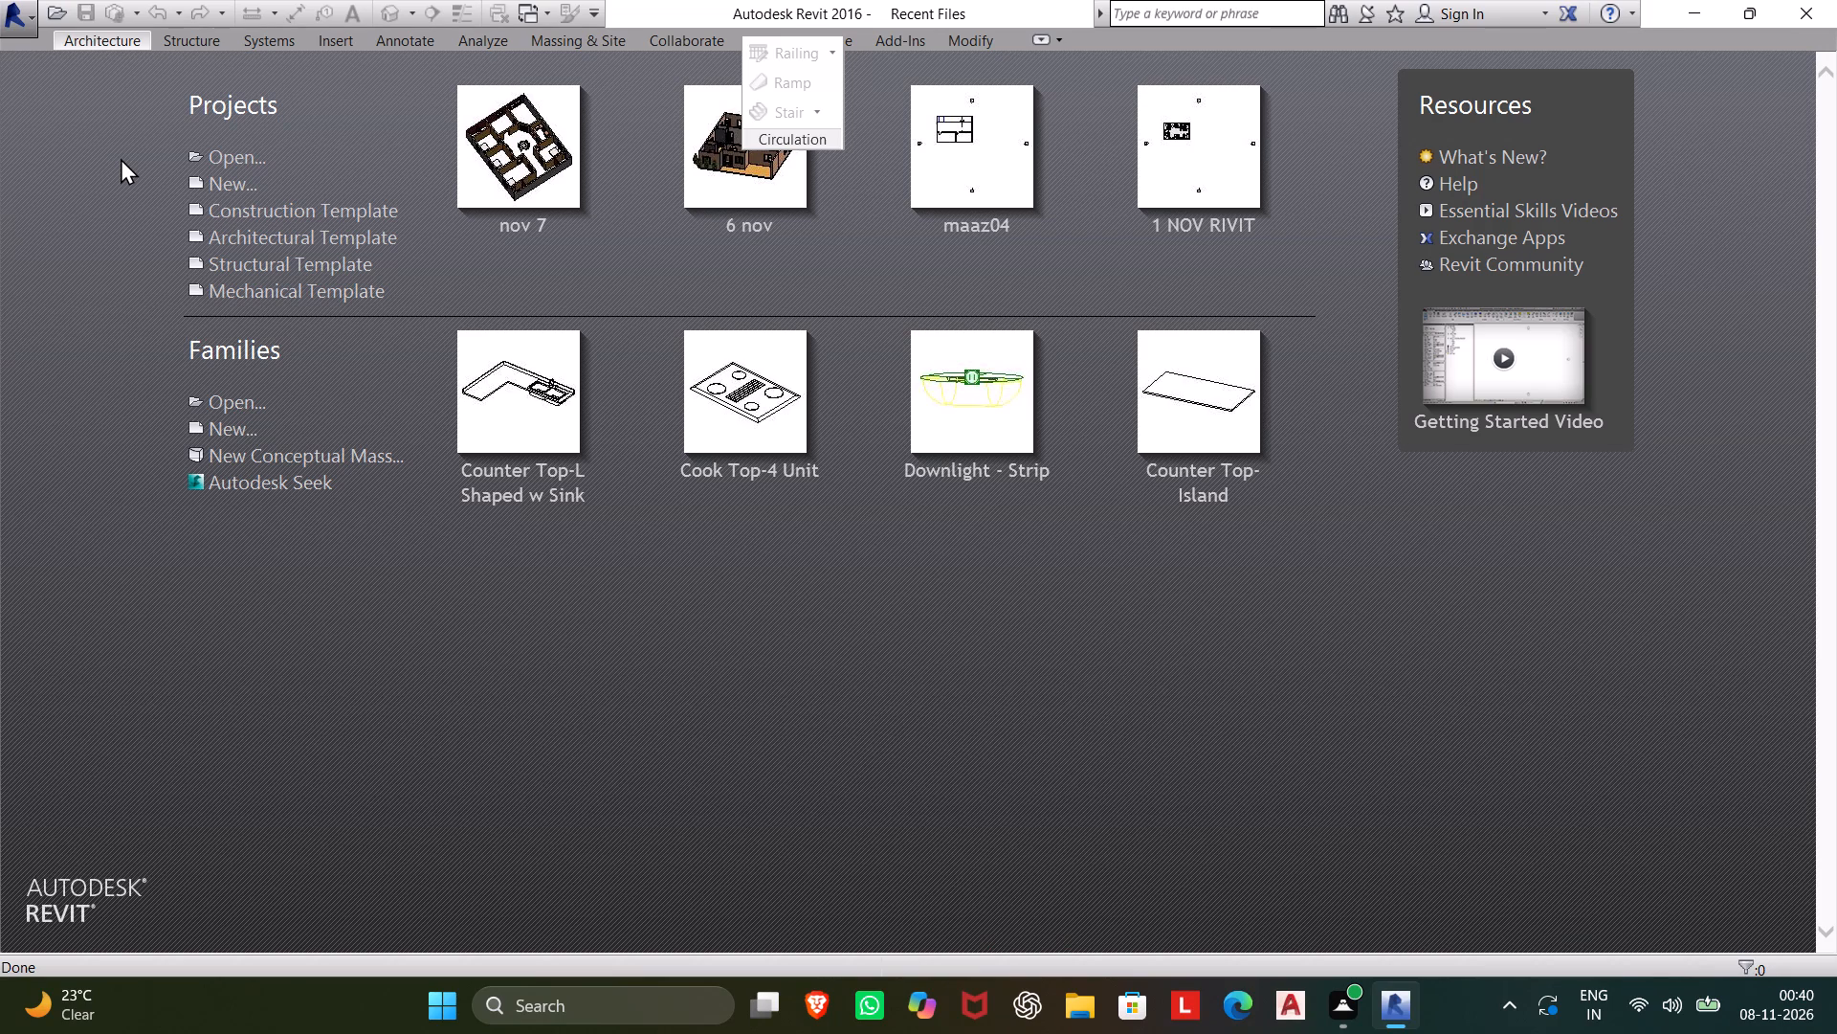
Open the recent project "nov 7".
{"action": "double_click", "coordinate": [541, 164]}
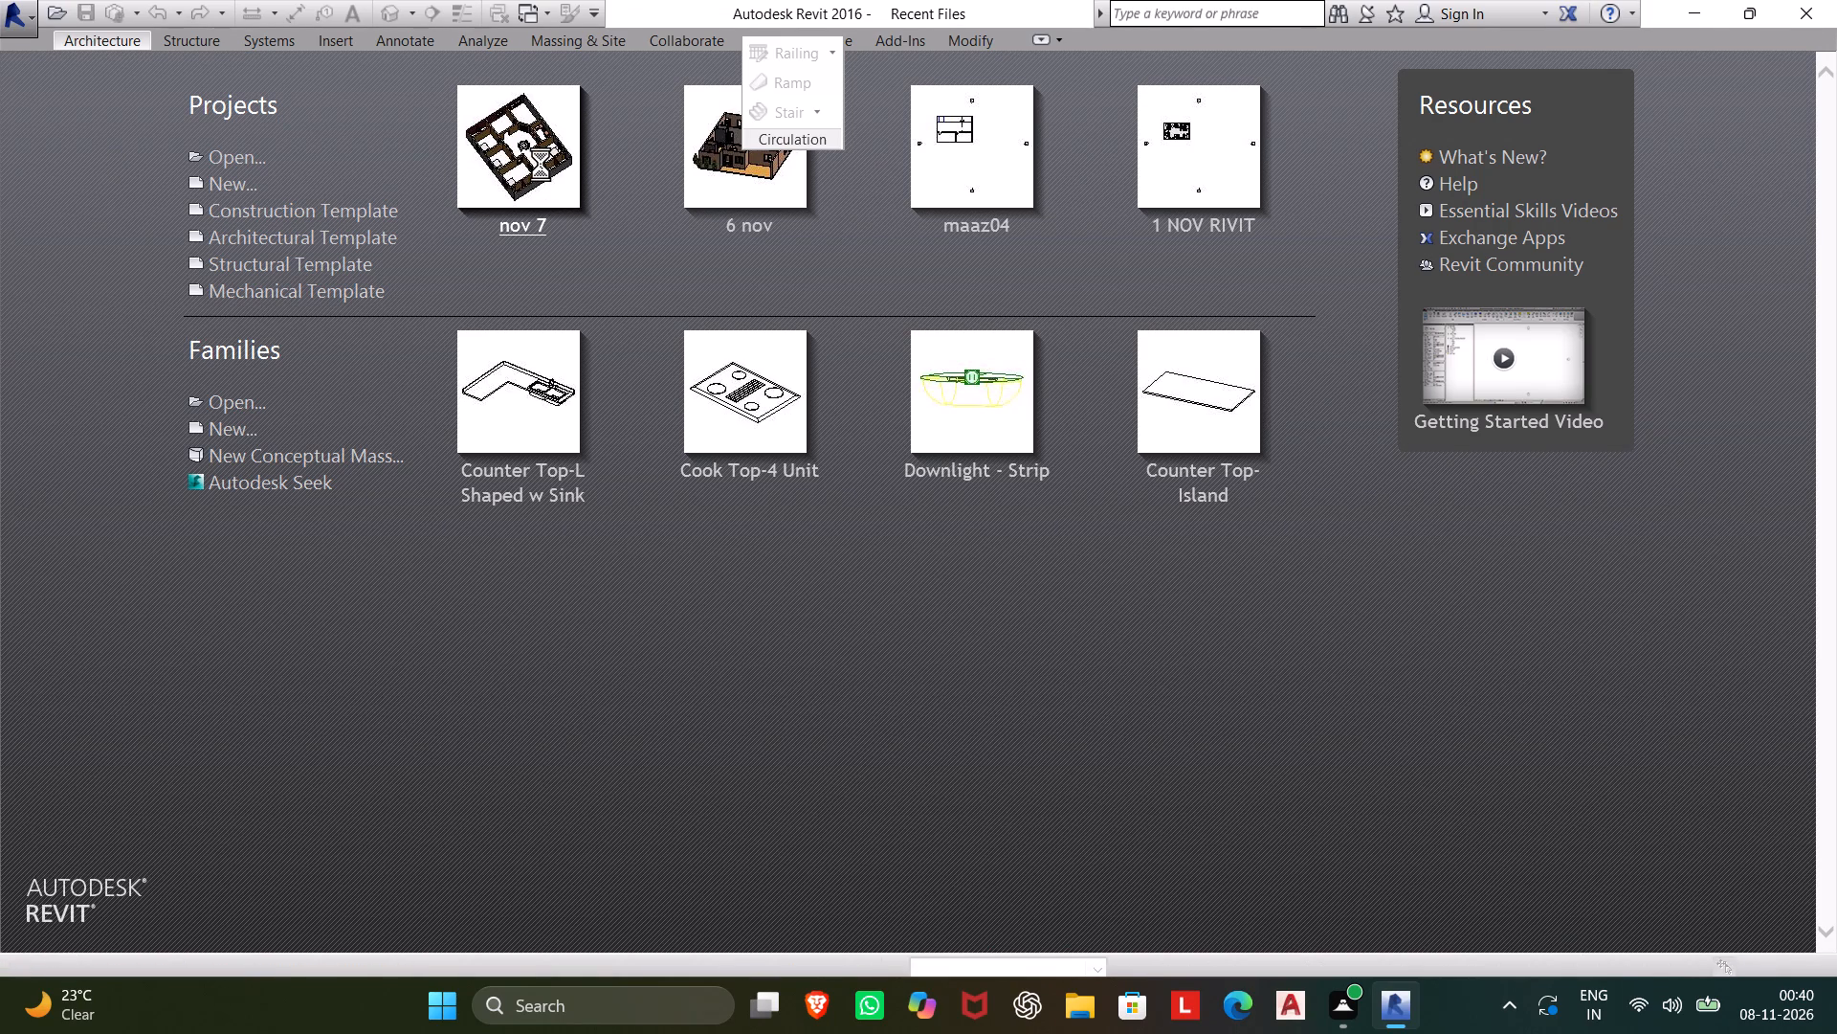
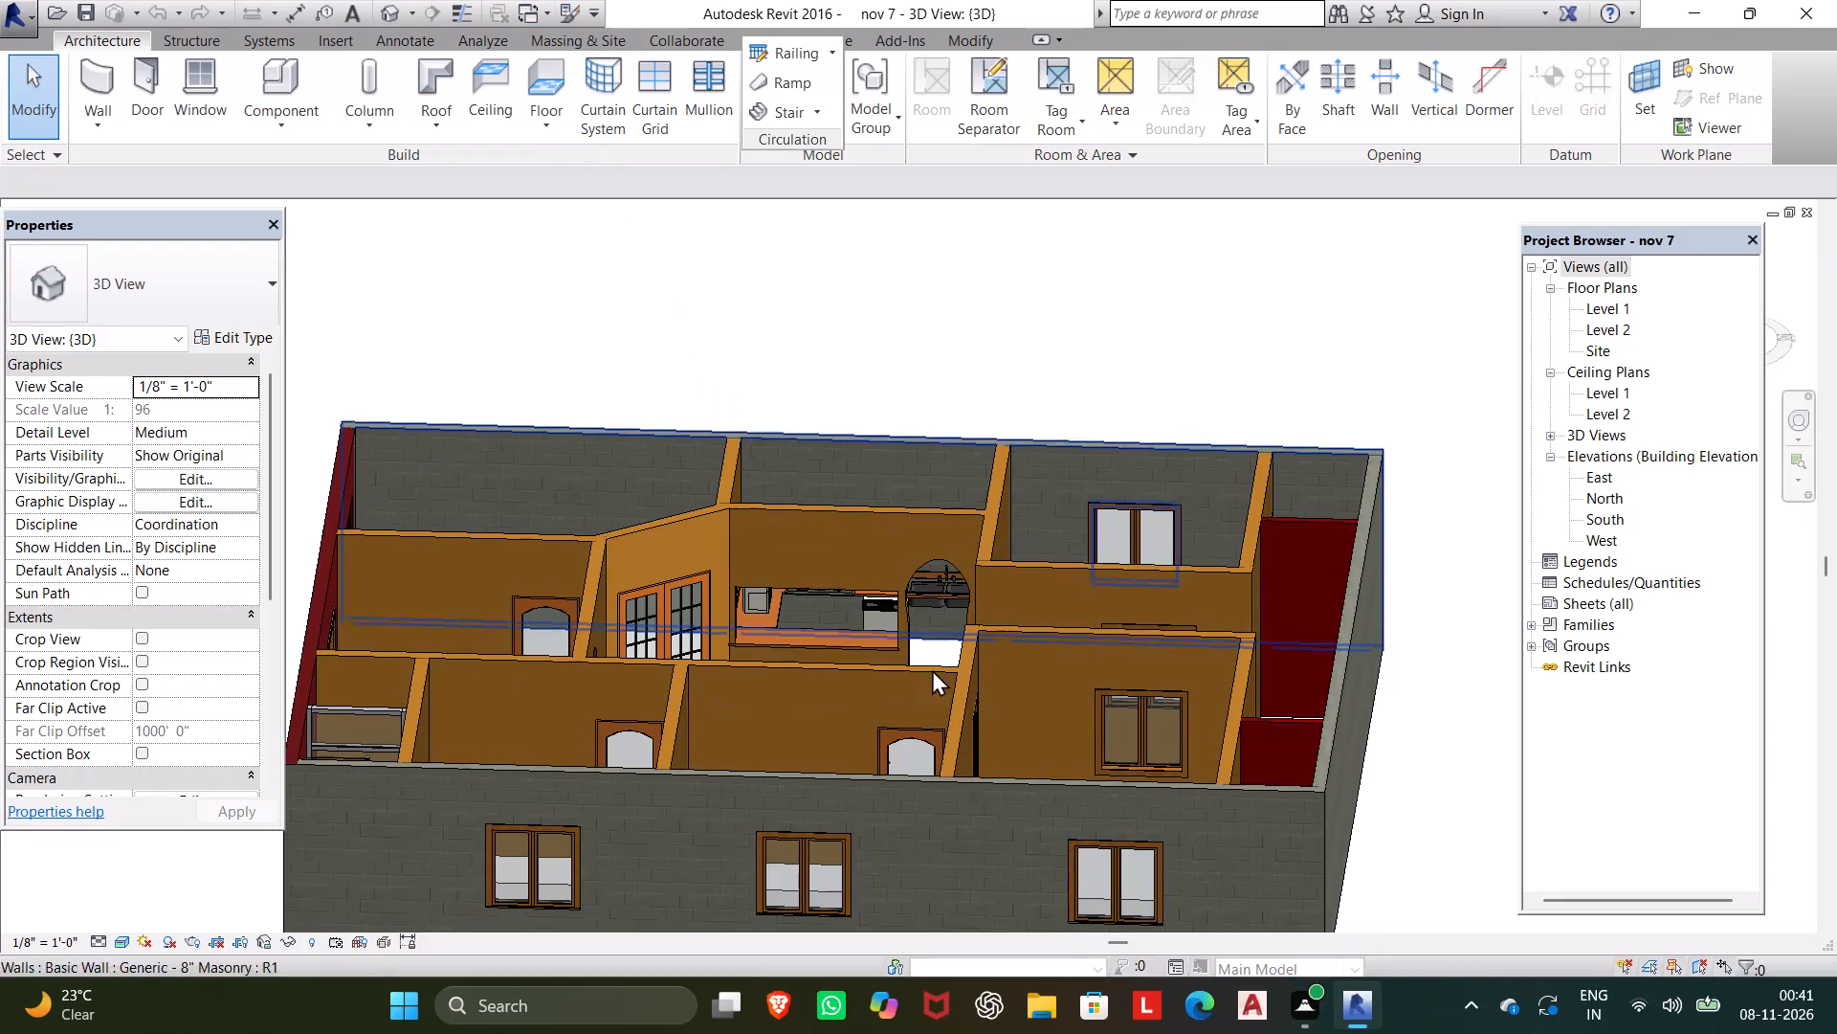
Open the Level 1 floor plan.
{"action": "scroll", "coordinate": [937, 708], "scroll_direction": "down", "scroll_amount": 2}
{"action": "middle_click_drag", "start_coordinate": [928, 663], "coordinate": [941, 633]}
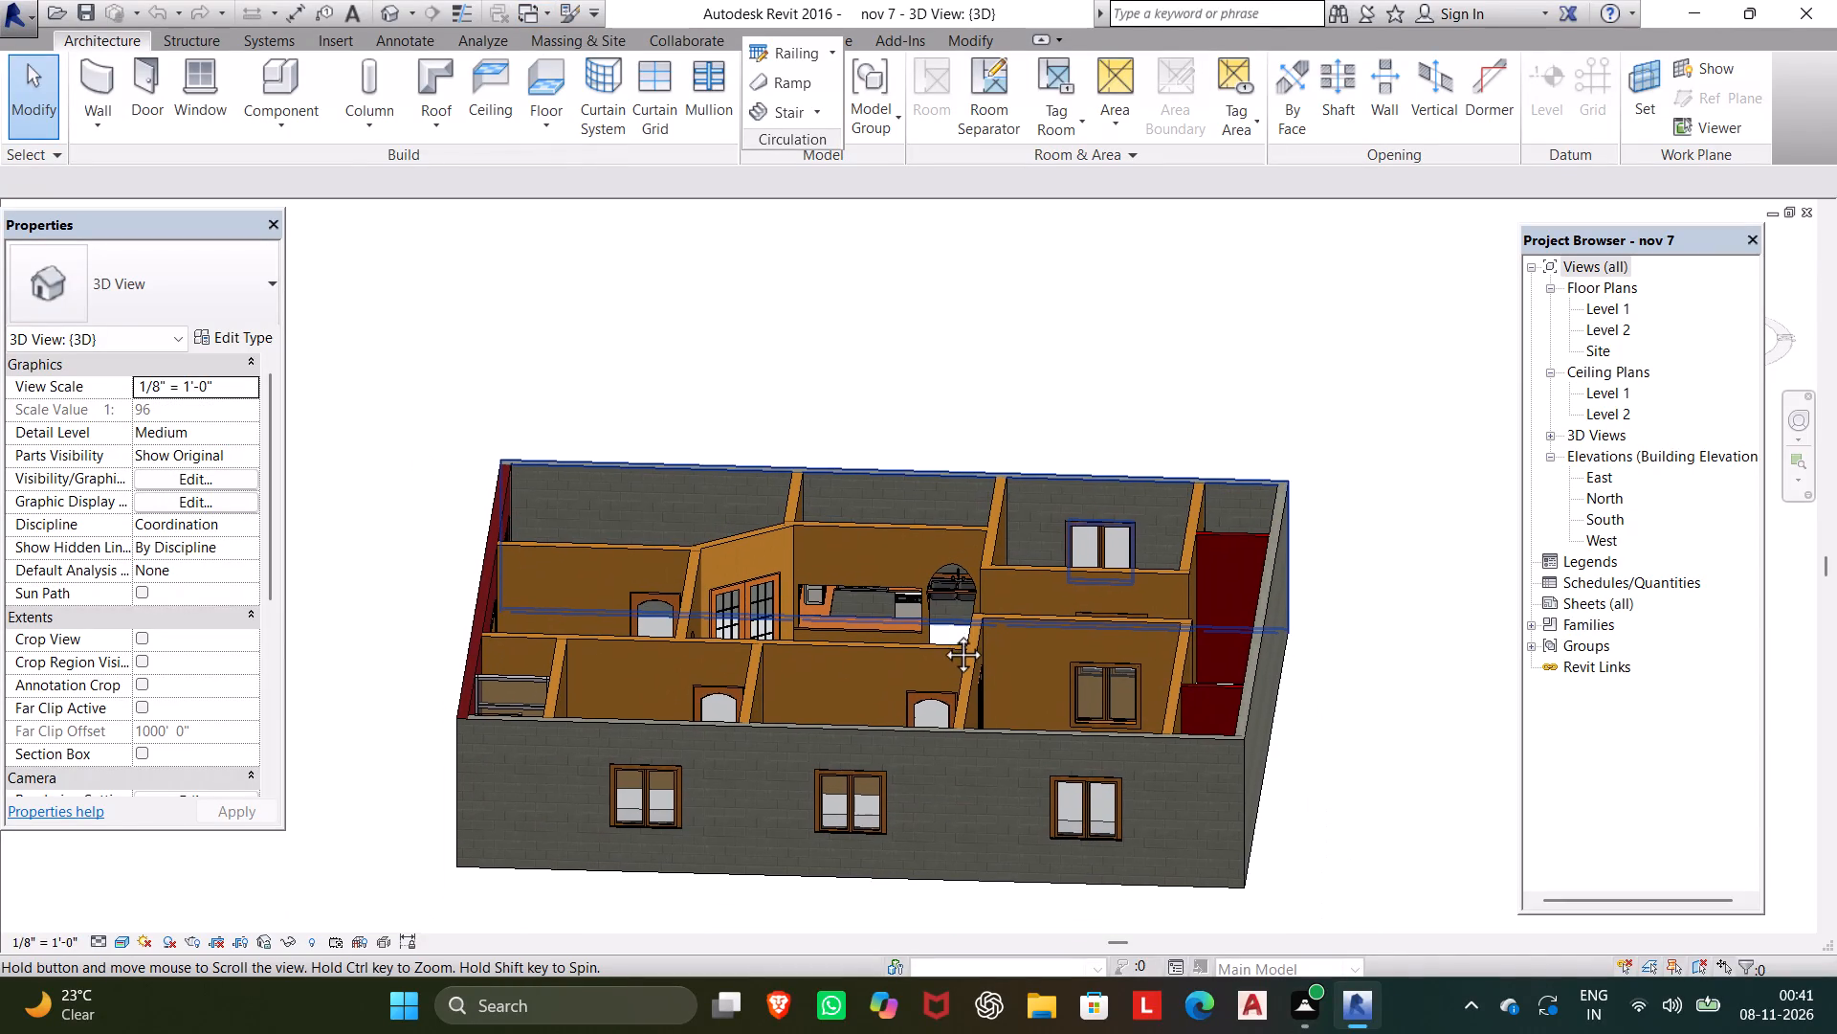
{"action": "middle_click_drag", "start_coordinate": [941, 633], "coordinate": [1078, 824]}
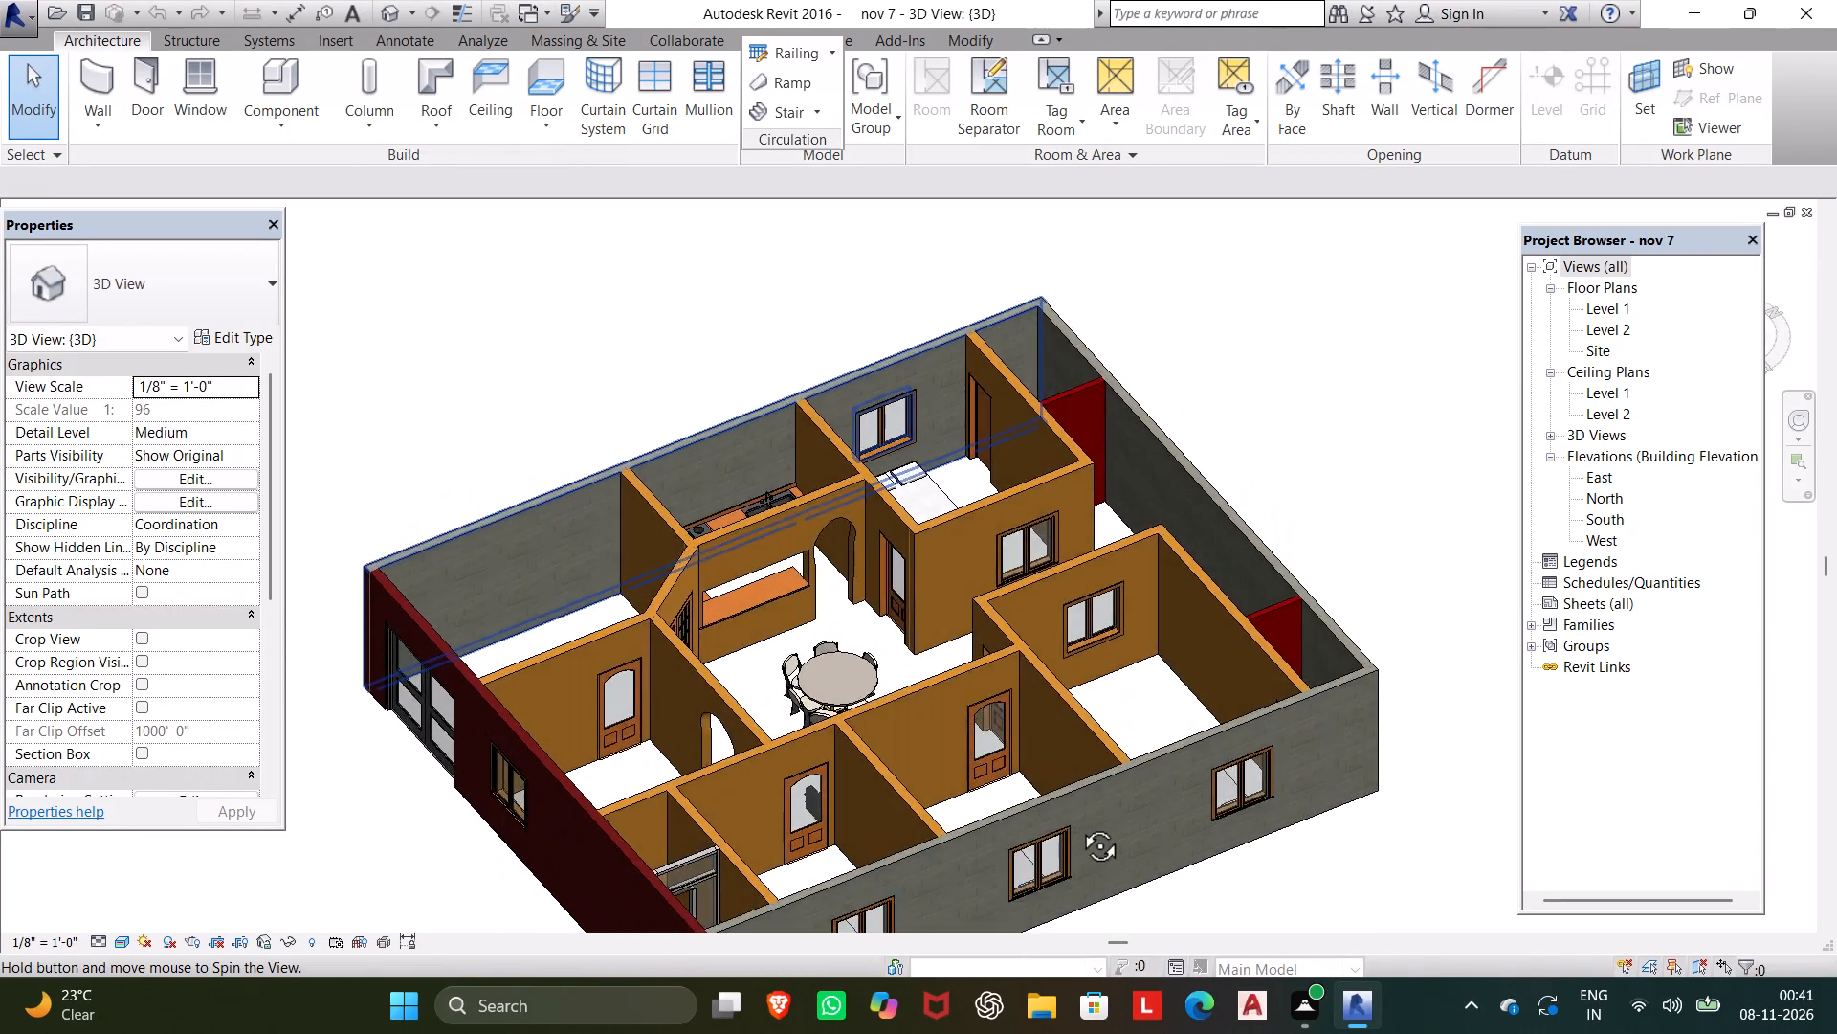
{"action": "middle_click_drag", "start_coordinate": [1078, 824], "coordinate": [955, 884]}
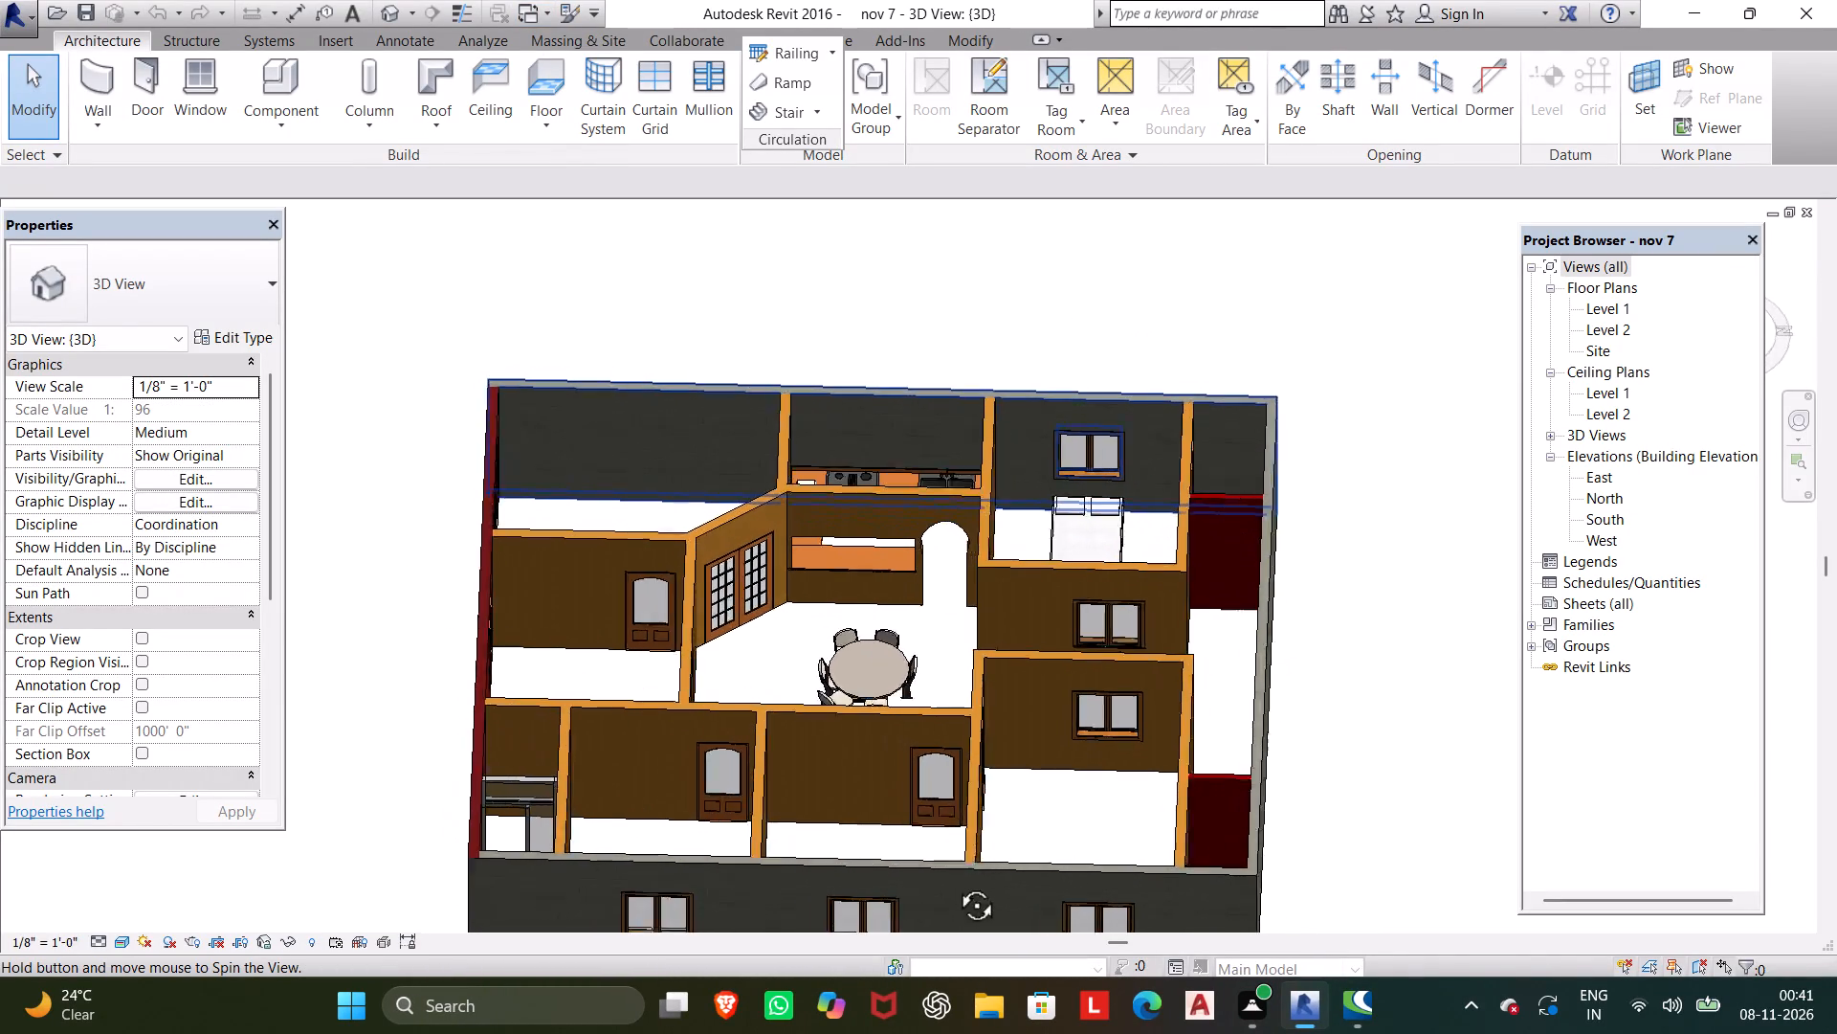
{"action": "middle_click_drag", "start_coordinate": [955, 884], "coordinate": [983, 835]}
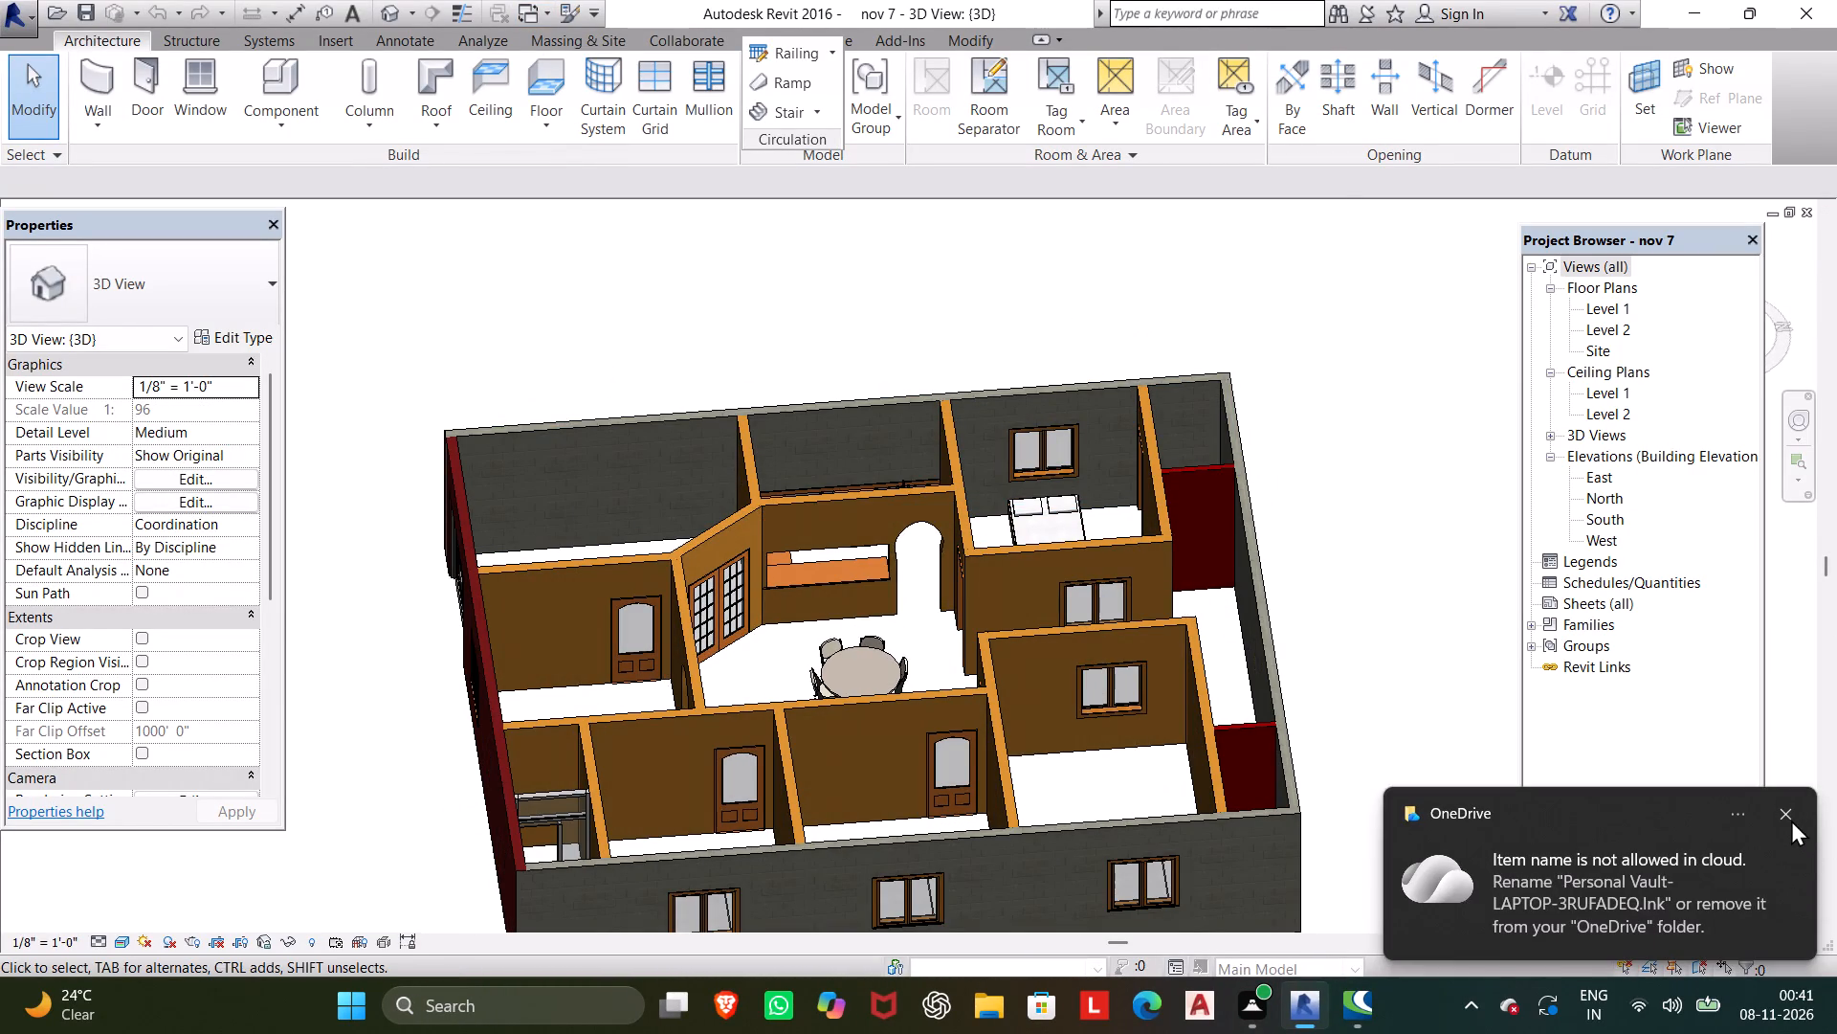
{"action": "left_click", "coordinate": [1786, 814]}
{"action": "double_click", "coordinate": [1600, 301]}
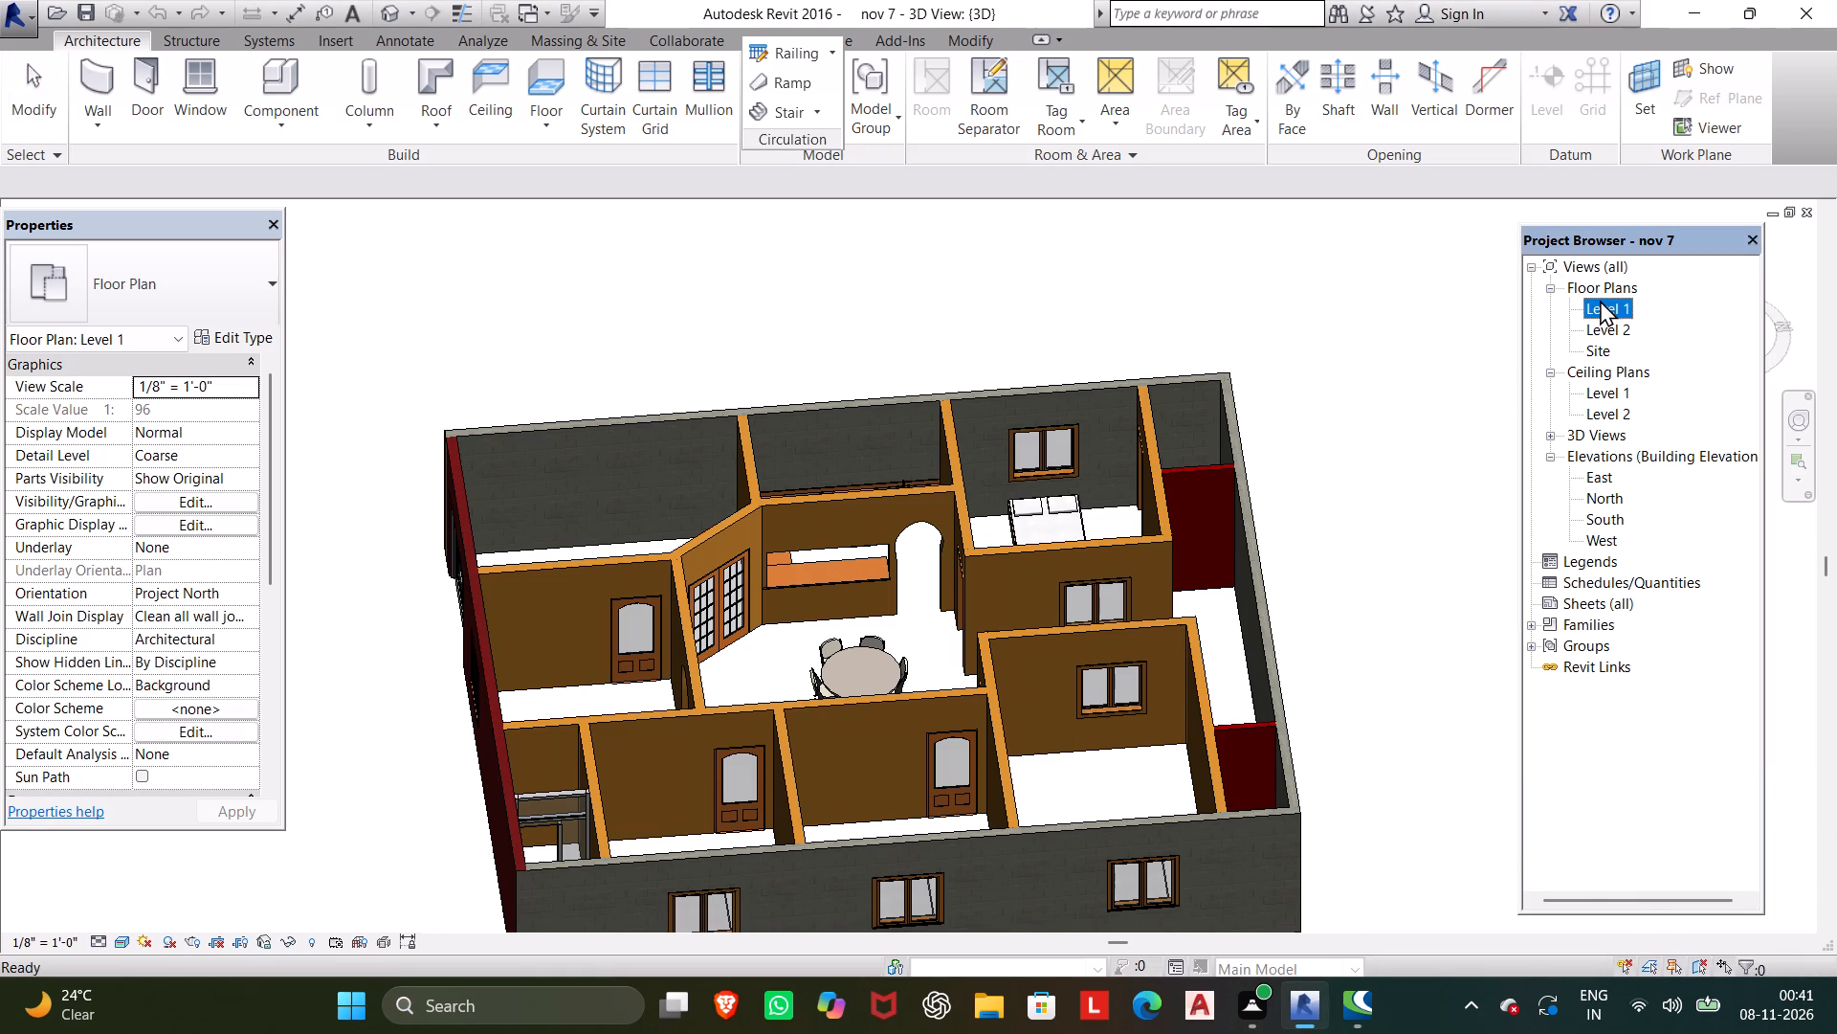
Rotate the dining chair on the east side of the round table counterclockwise so it faces the table's centre.
{"action": "scroll", "coordinate": [949, 596], "scroll_direction": "up", "scroll_amount": 6}
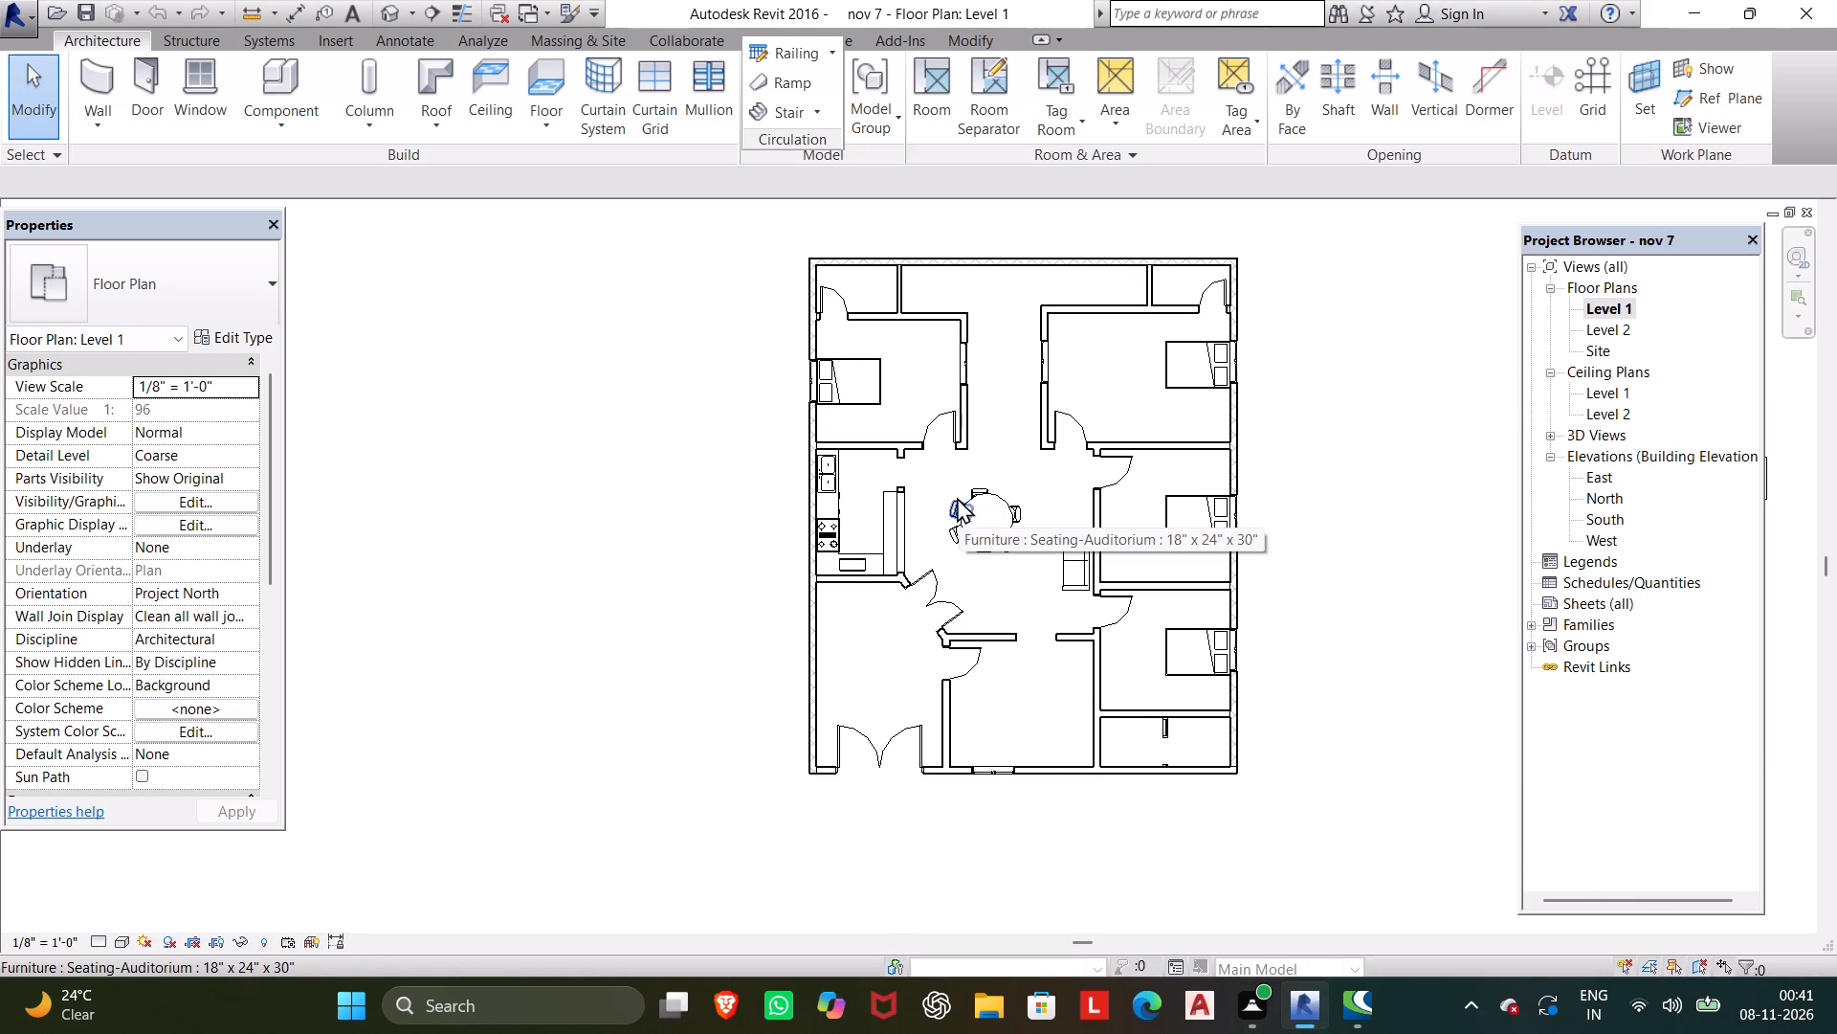
{"action": "scroll", "coordinate": [1045, 497], "scroll_direction": "up", "scroll_amount": 4}
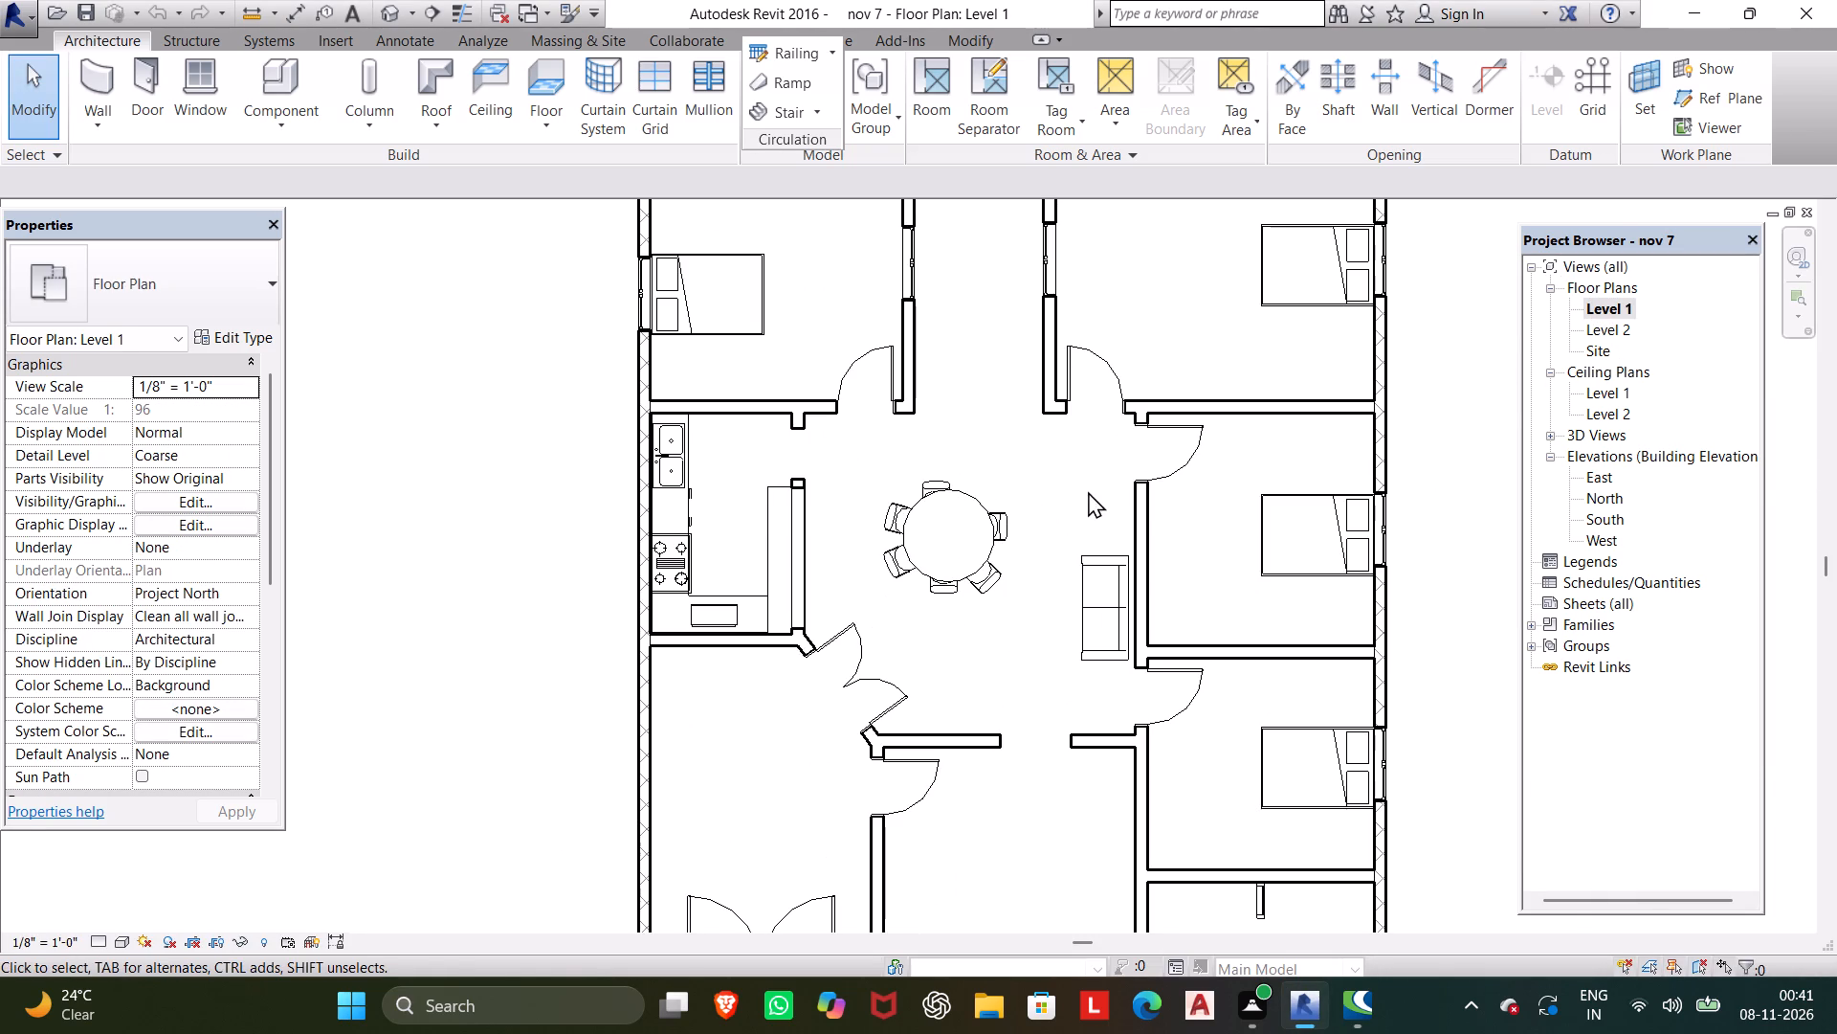
{"action": "scroll", "coordinate": [1043, 518], "scroll_direction": "up", "scroll_amount": 4}
{"action": "scroll", "coordinate": [935, 488], "scroll_direction": "up", "scroll_amount": 5}
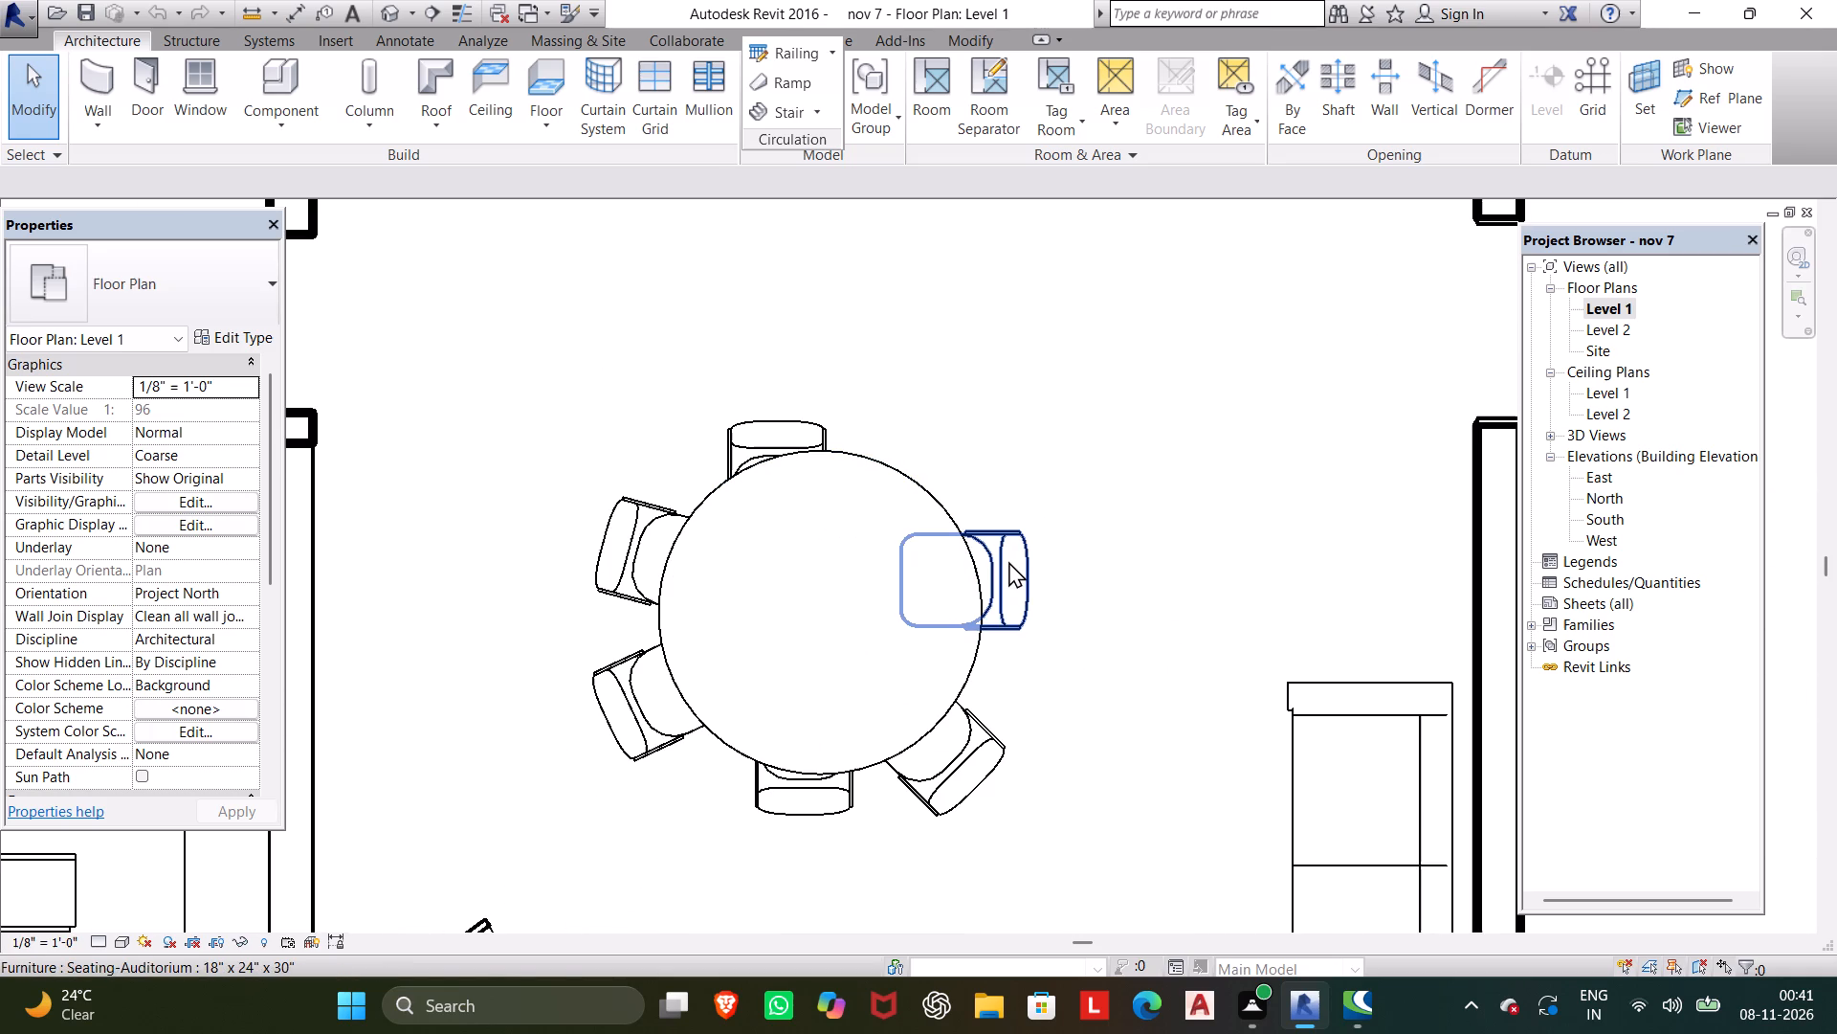
{"action": "left_click", "coordinate": [1009, 561]}
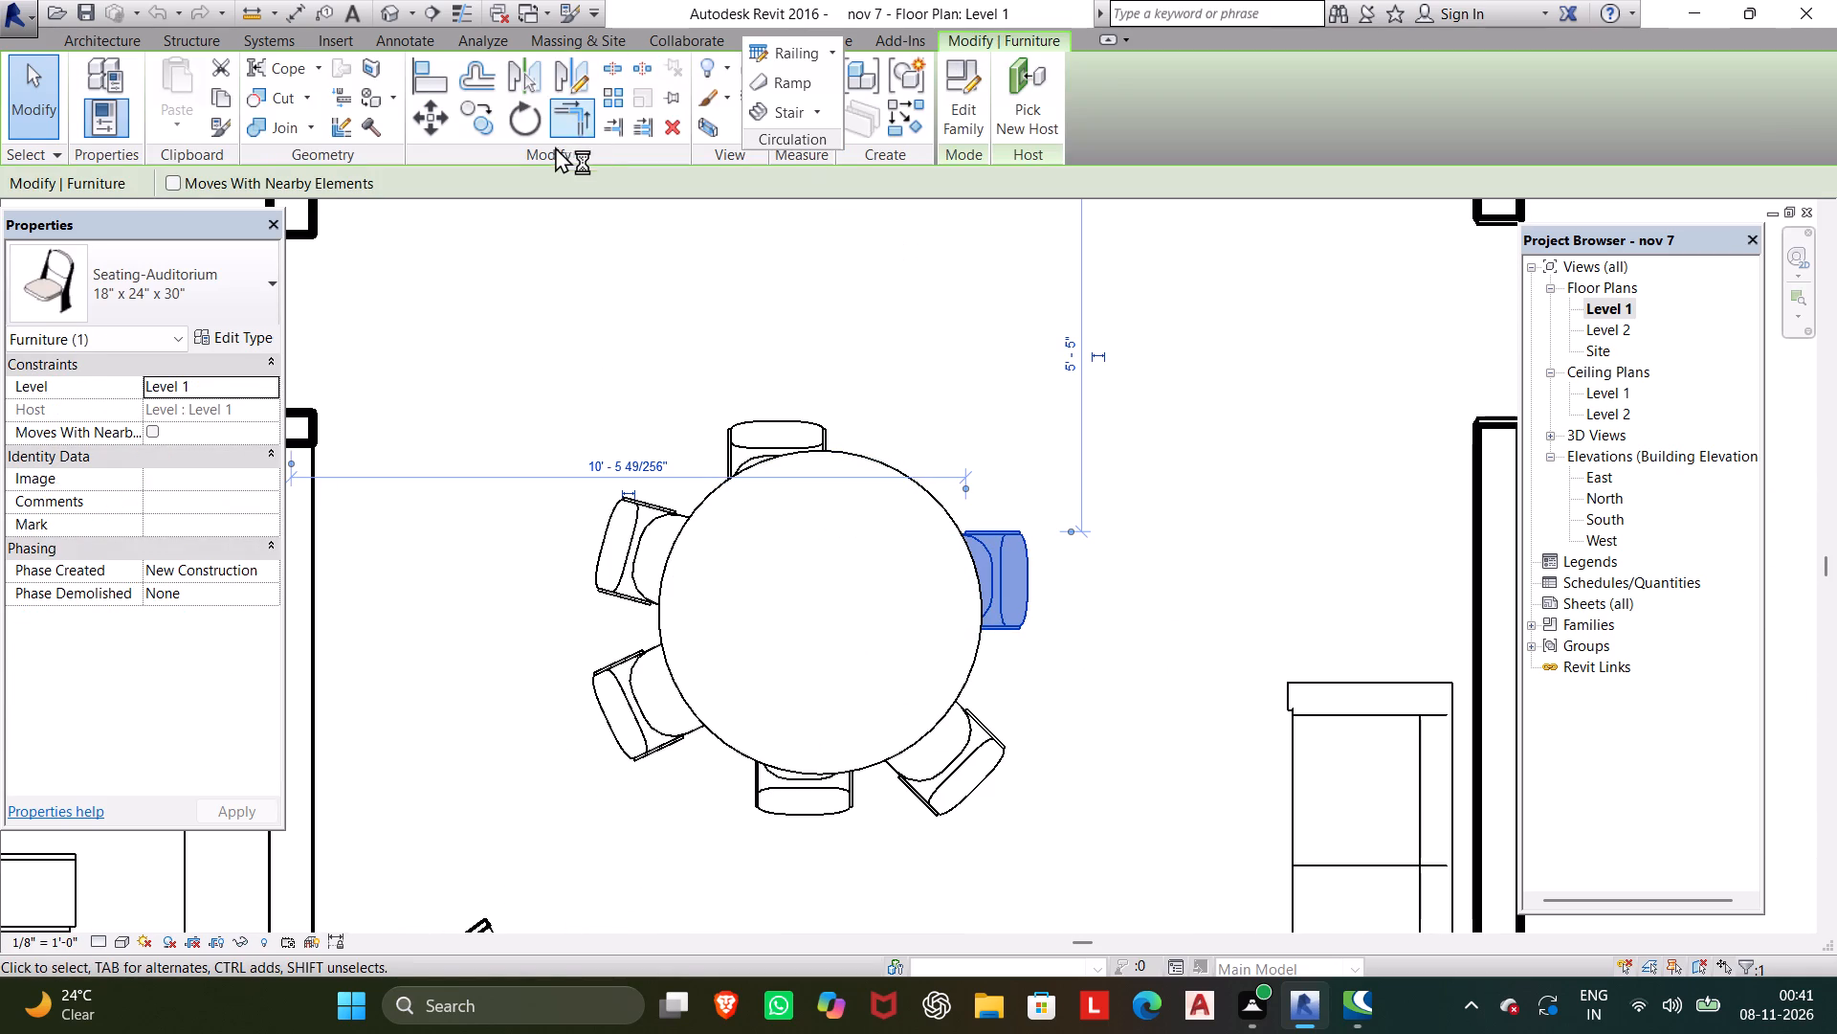
{"action": "left_click", "coordinate": [530, 119]}
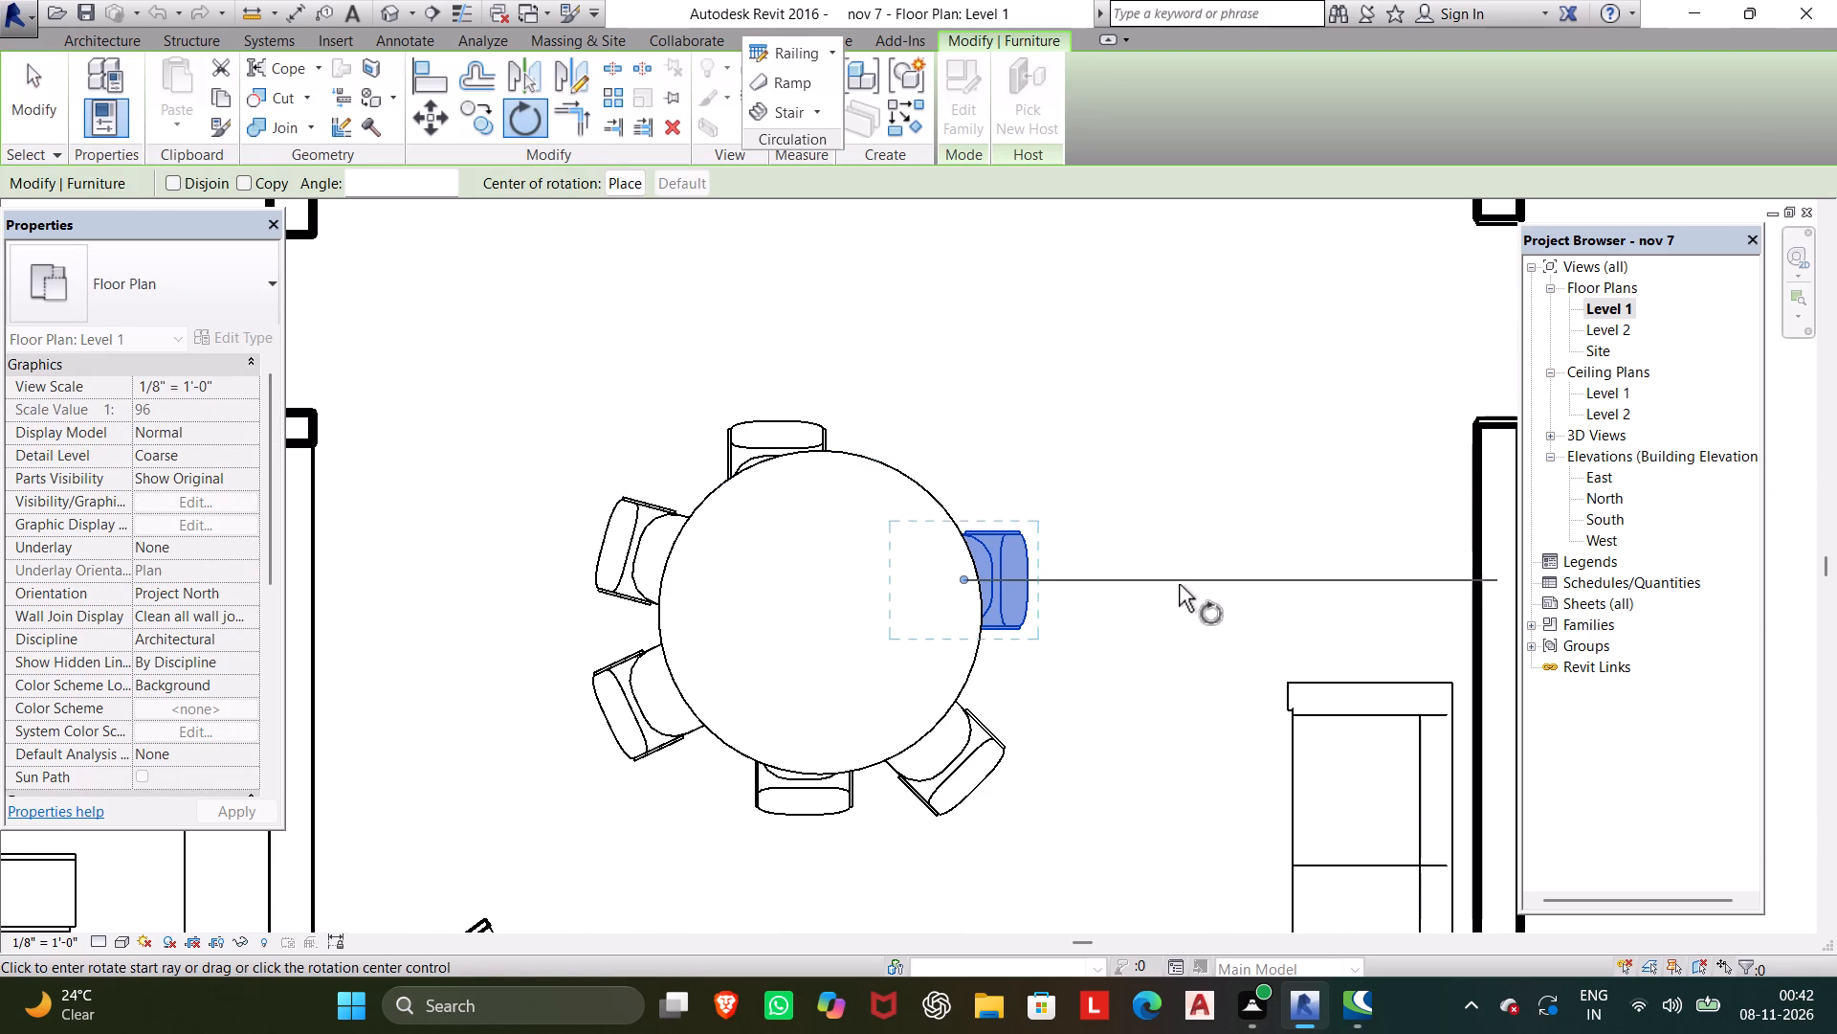
{"action": "left_click", "coordinate": [1204, 584]}
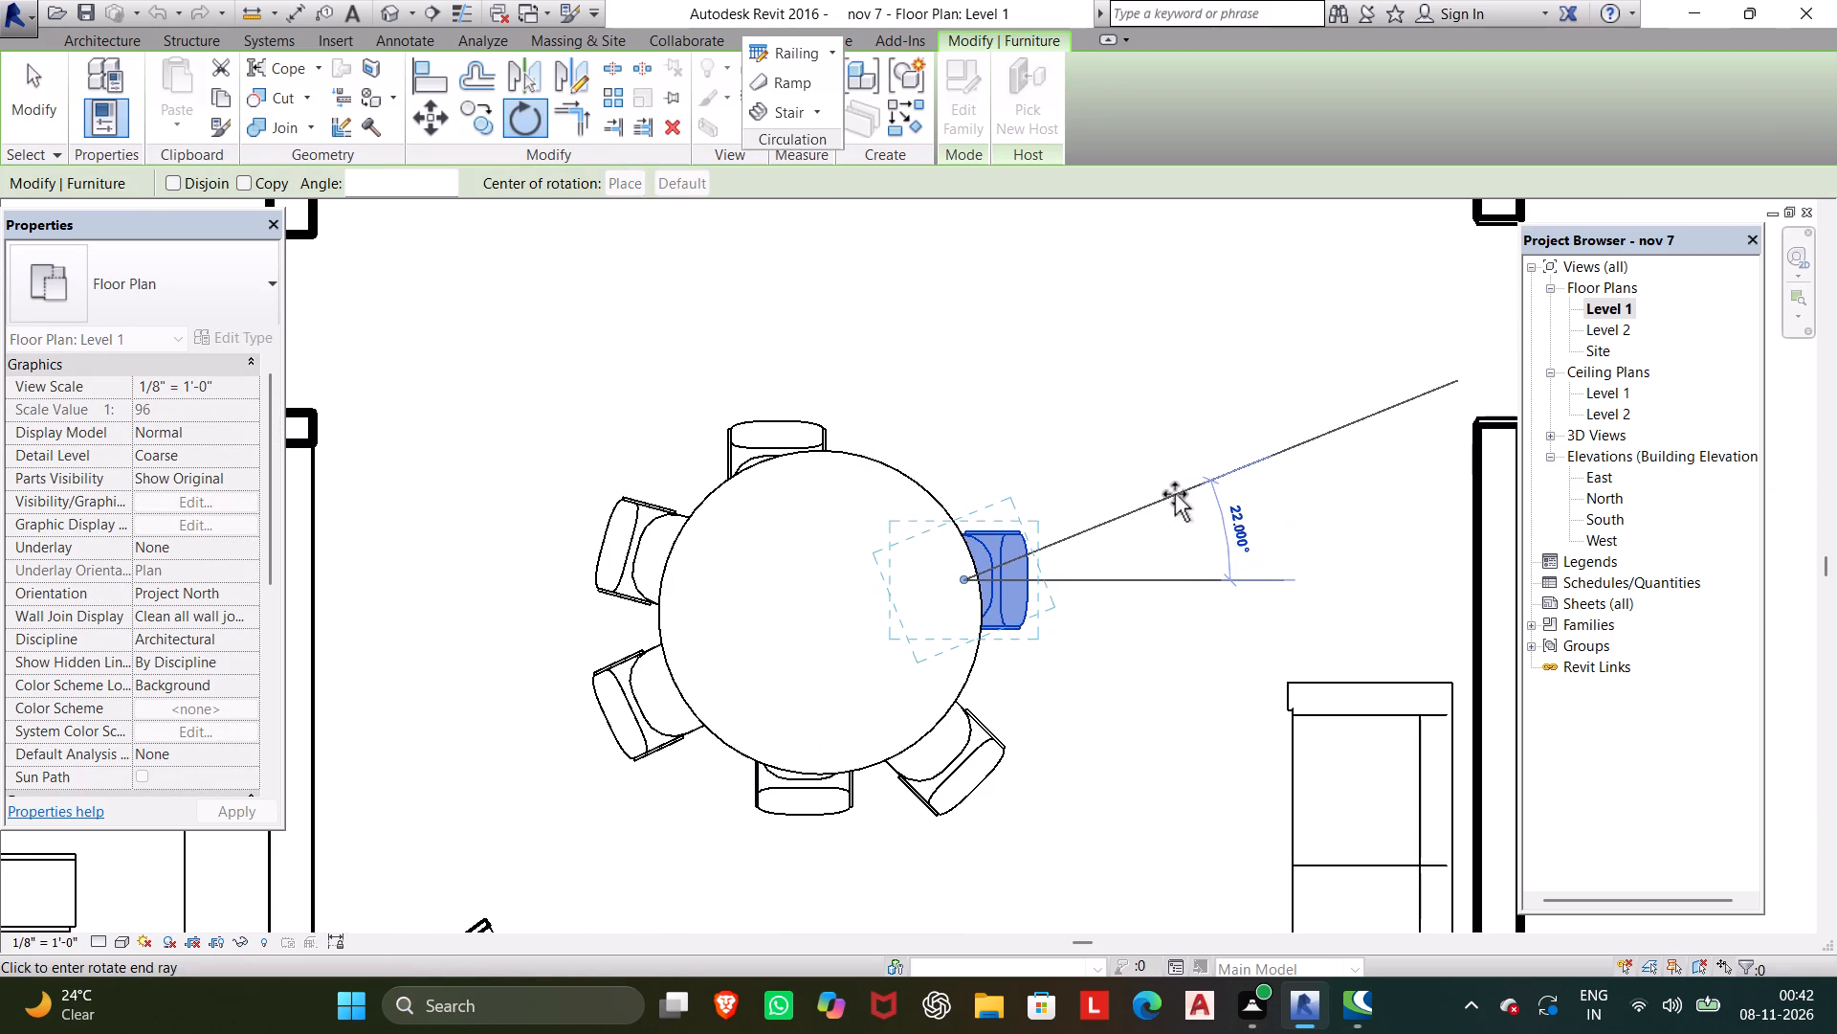
{"action": "left_click", "coordinate": [1153, 465]}
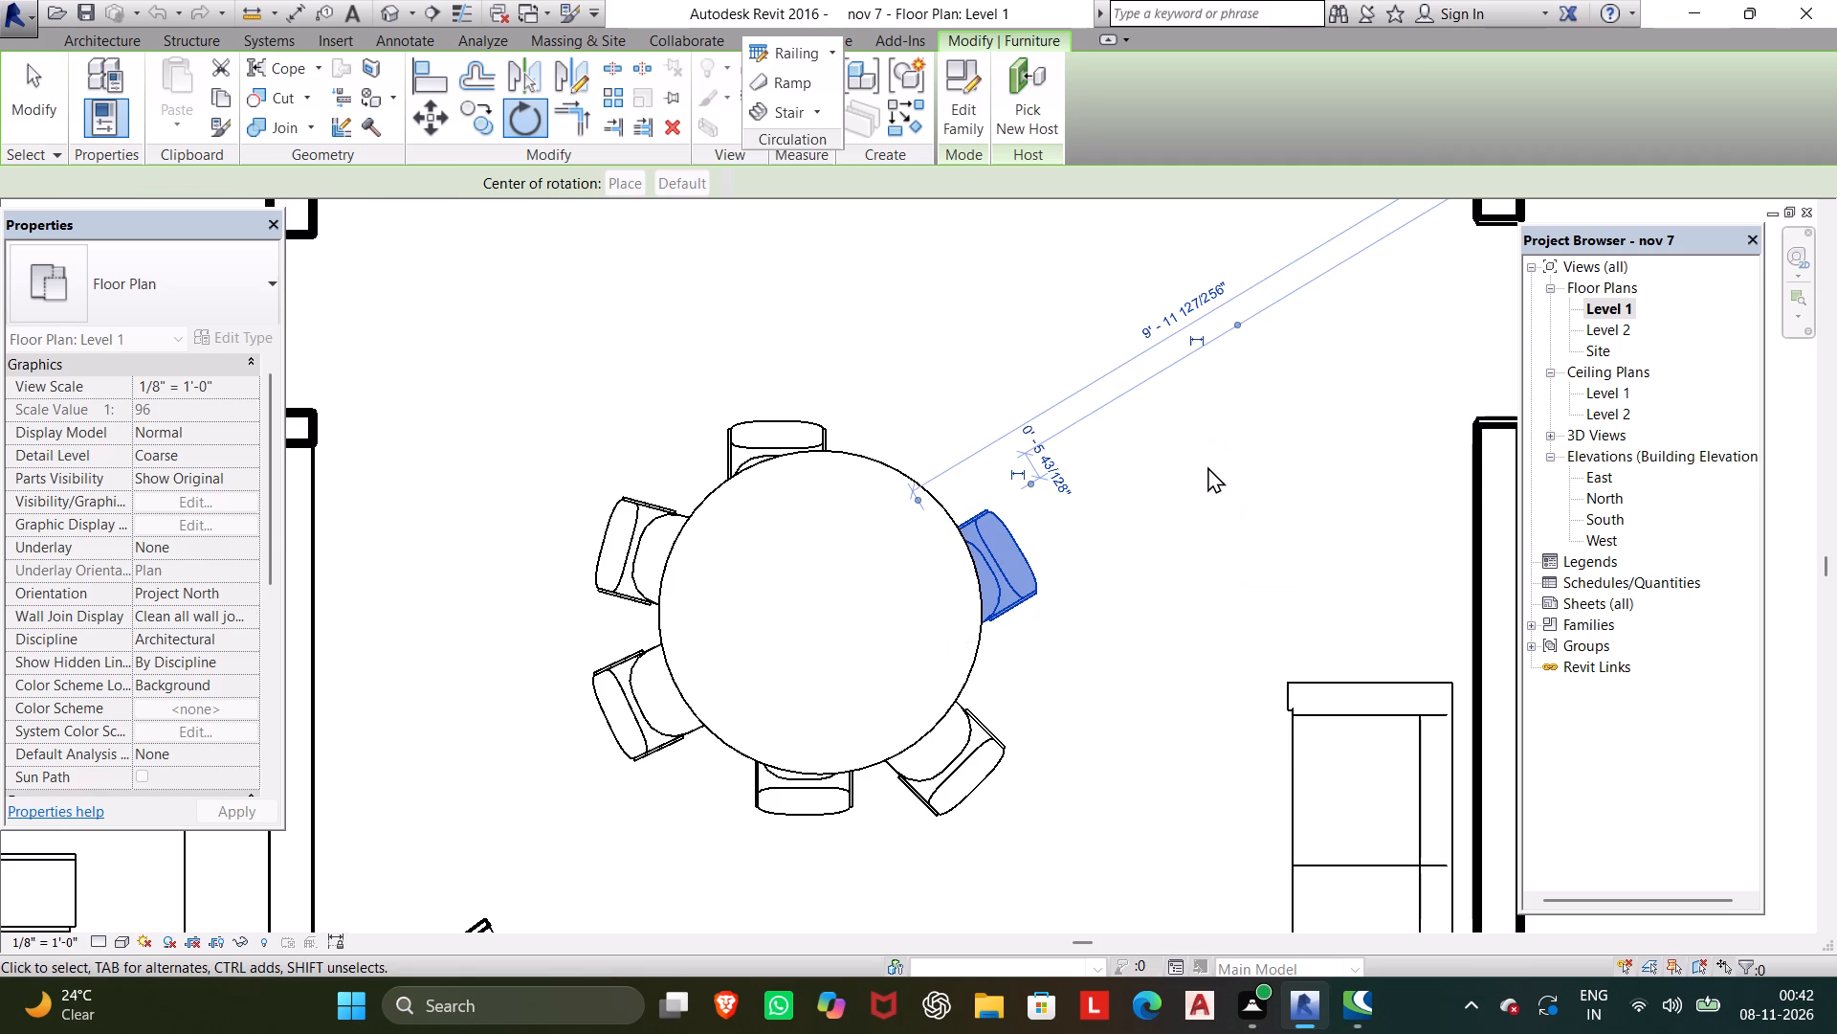
{"action": "left_click", "coordinate": [1219, 586]}
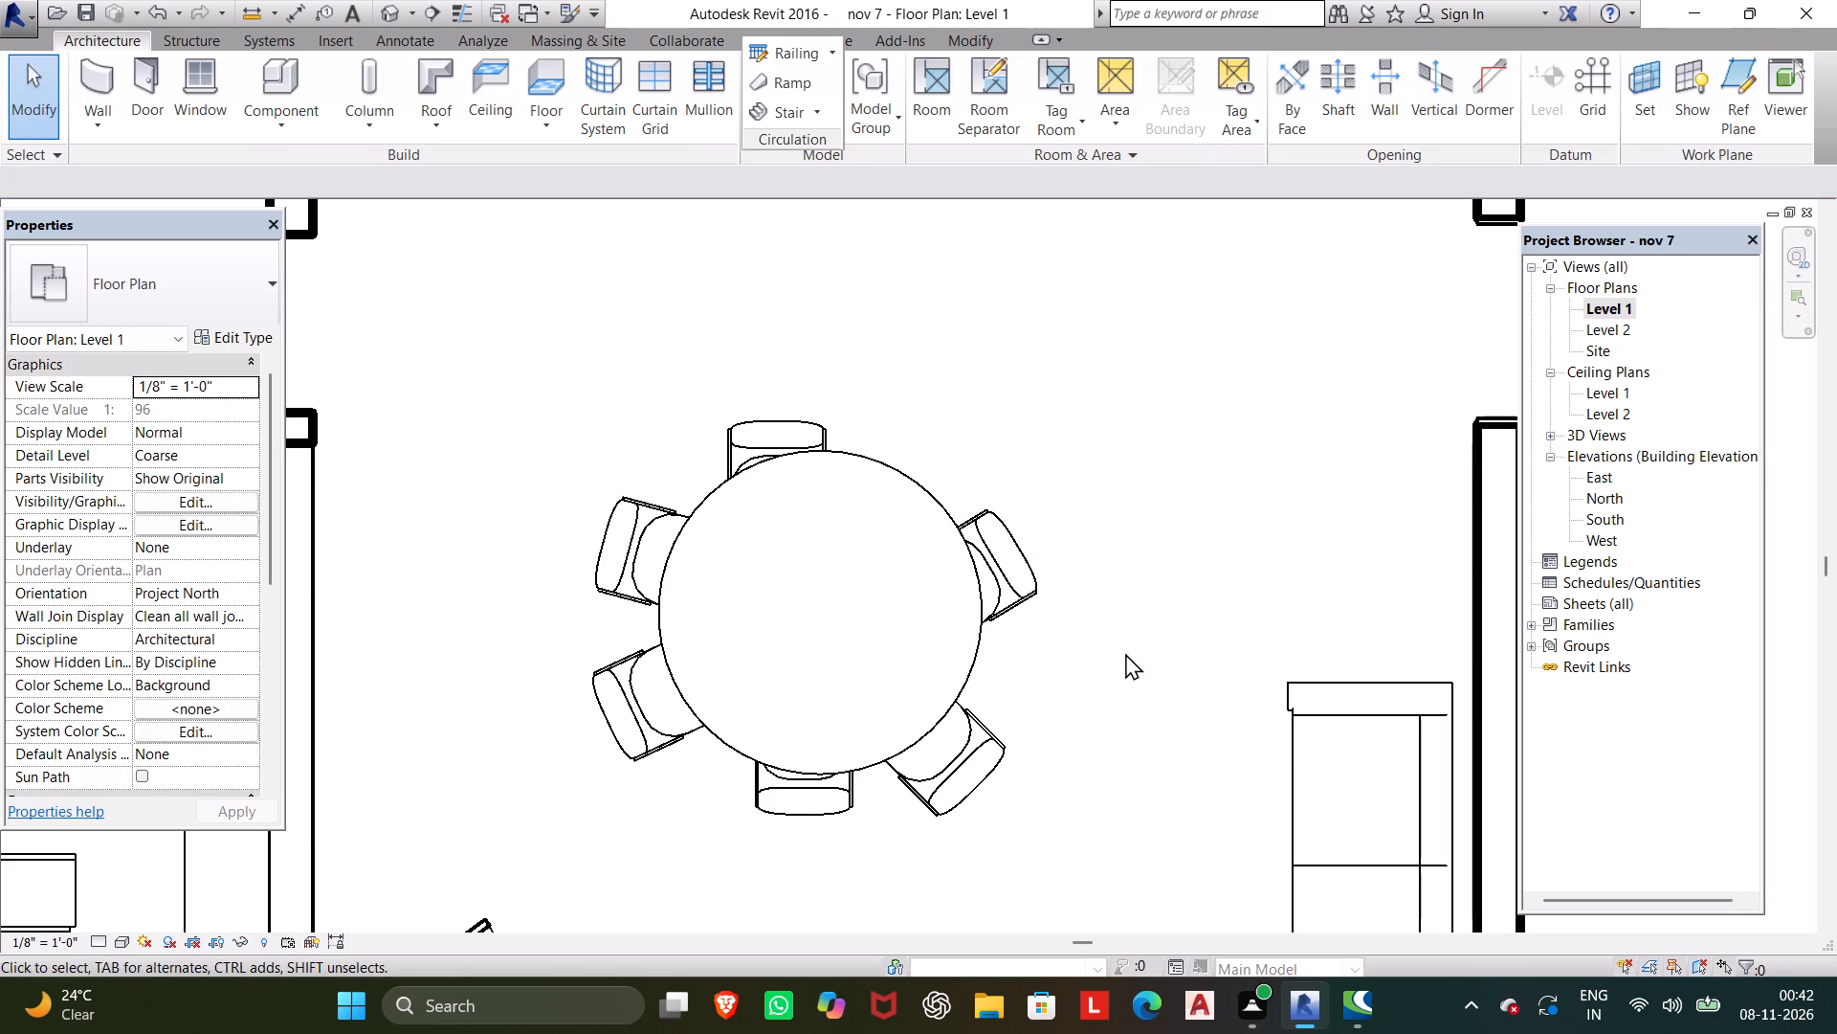
Nudge the southeast dining chair east and north along the round table's edge, closer to the east chair.
{"action": "left_click", "coordinate": [1007, 756]}
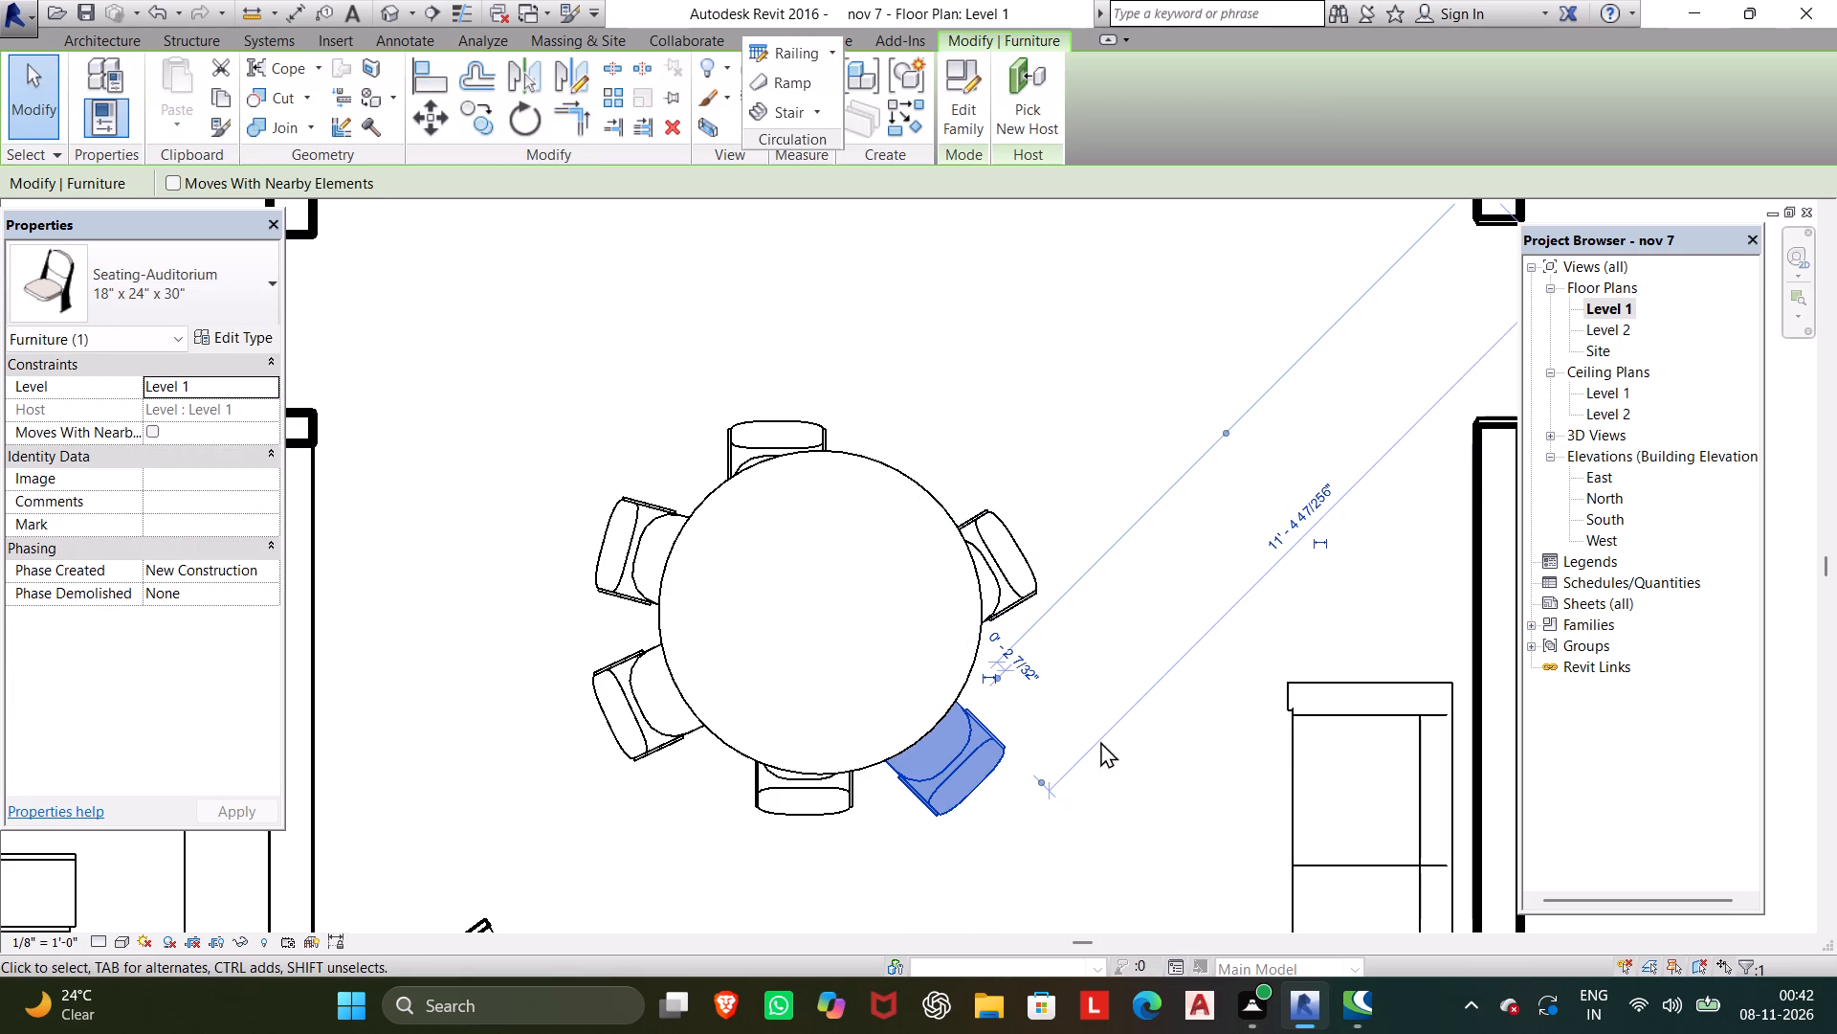
{"action": "key", "text": "Right"}
{"action": "key", "text": "Right"}
{"action": "key", "text": "Right"}
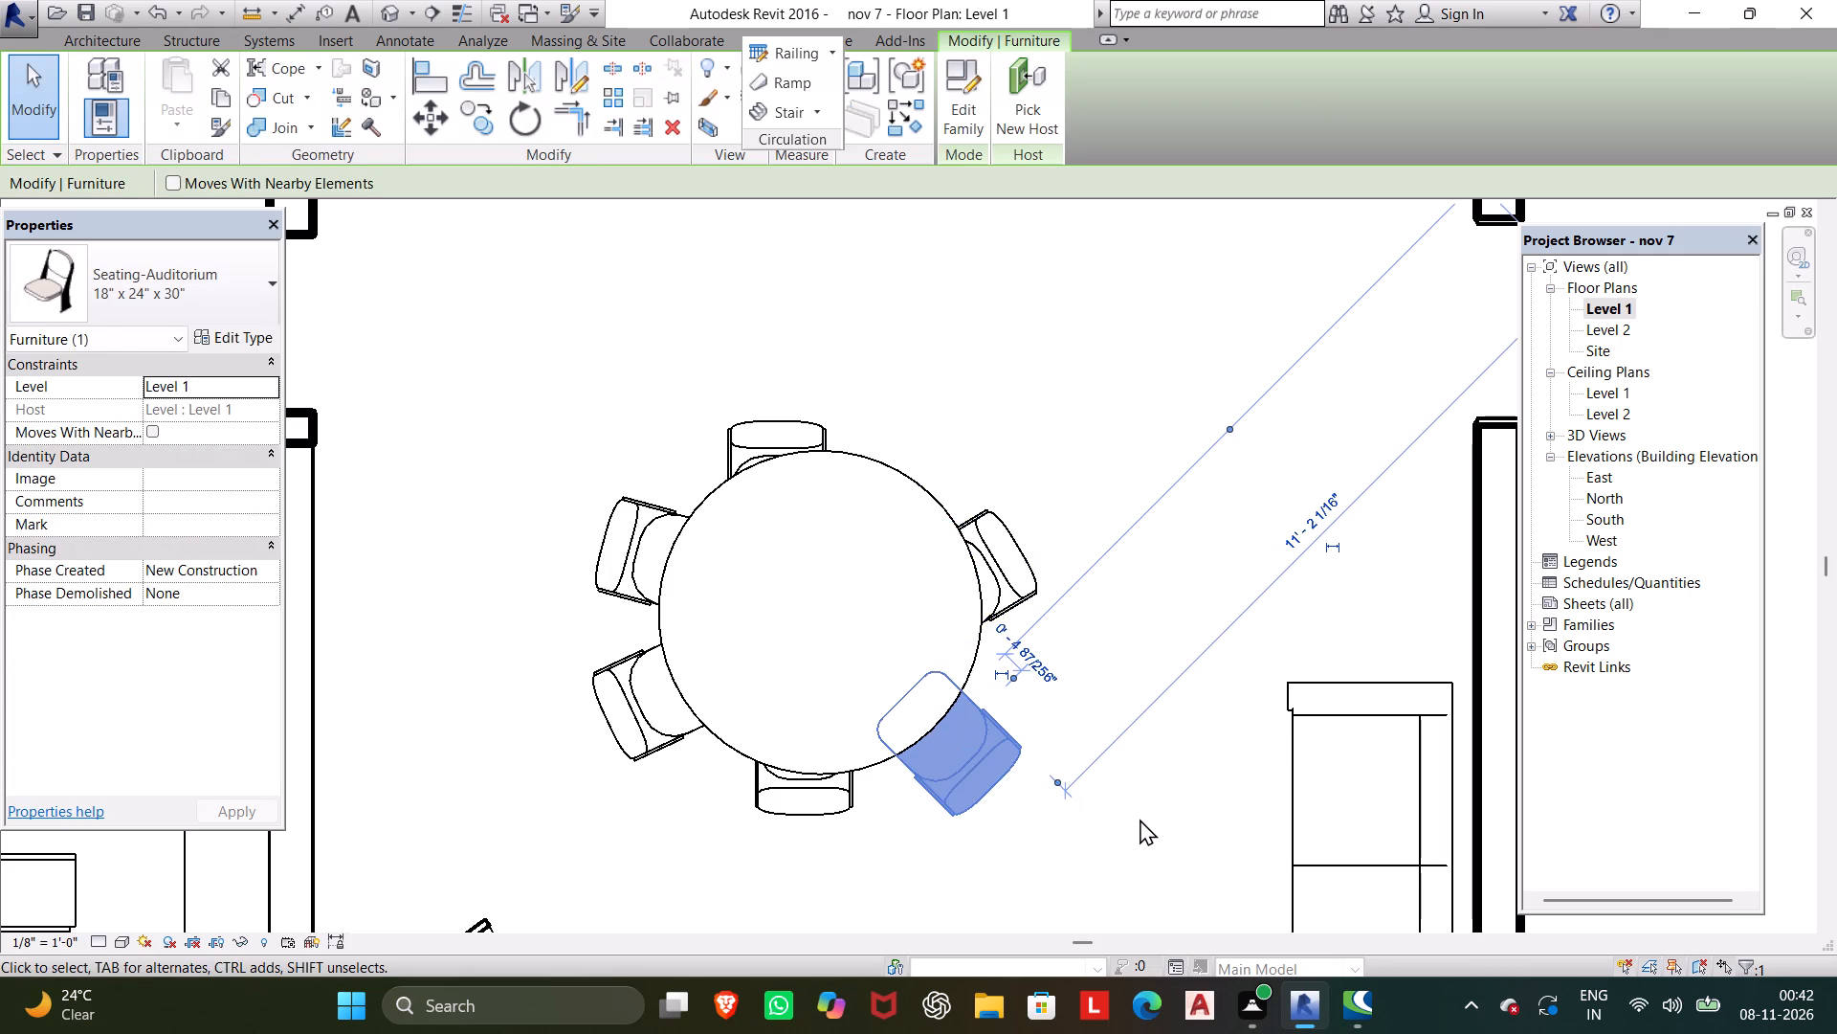
{"action": "key", "text": "Up"}
{"action": "key", "text": "Up"}
{"action": "key", "text": "Up"}
{"action": "key", "text": "Right"}
{"action": "key", "text": "Right"}
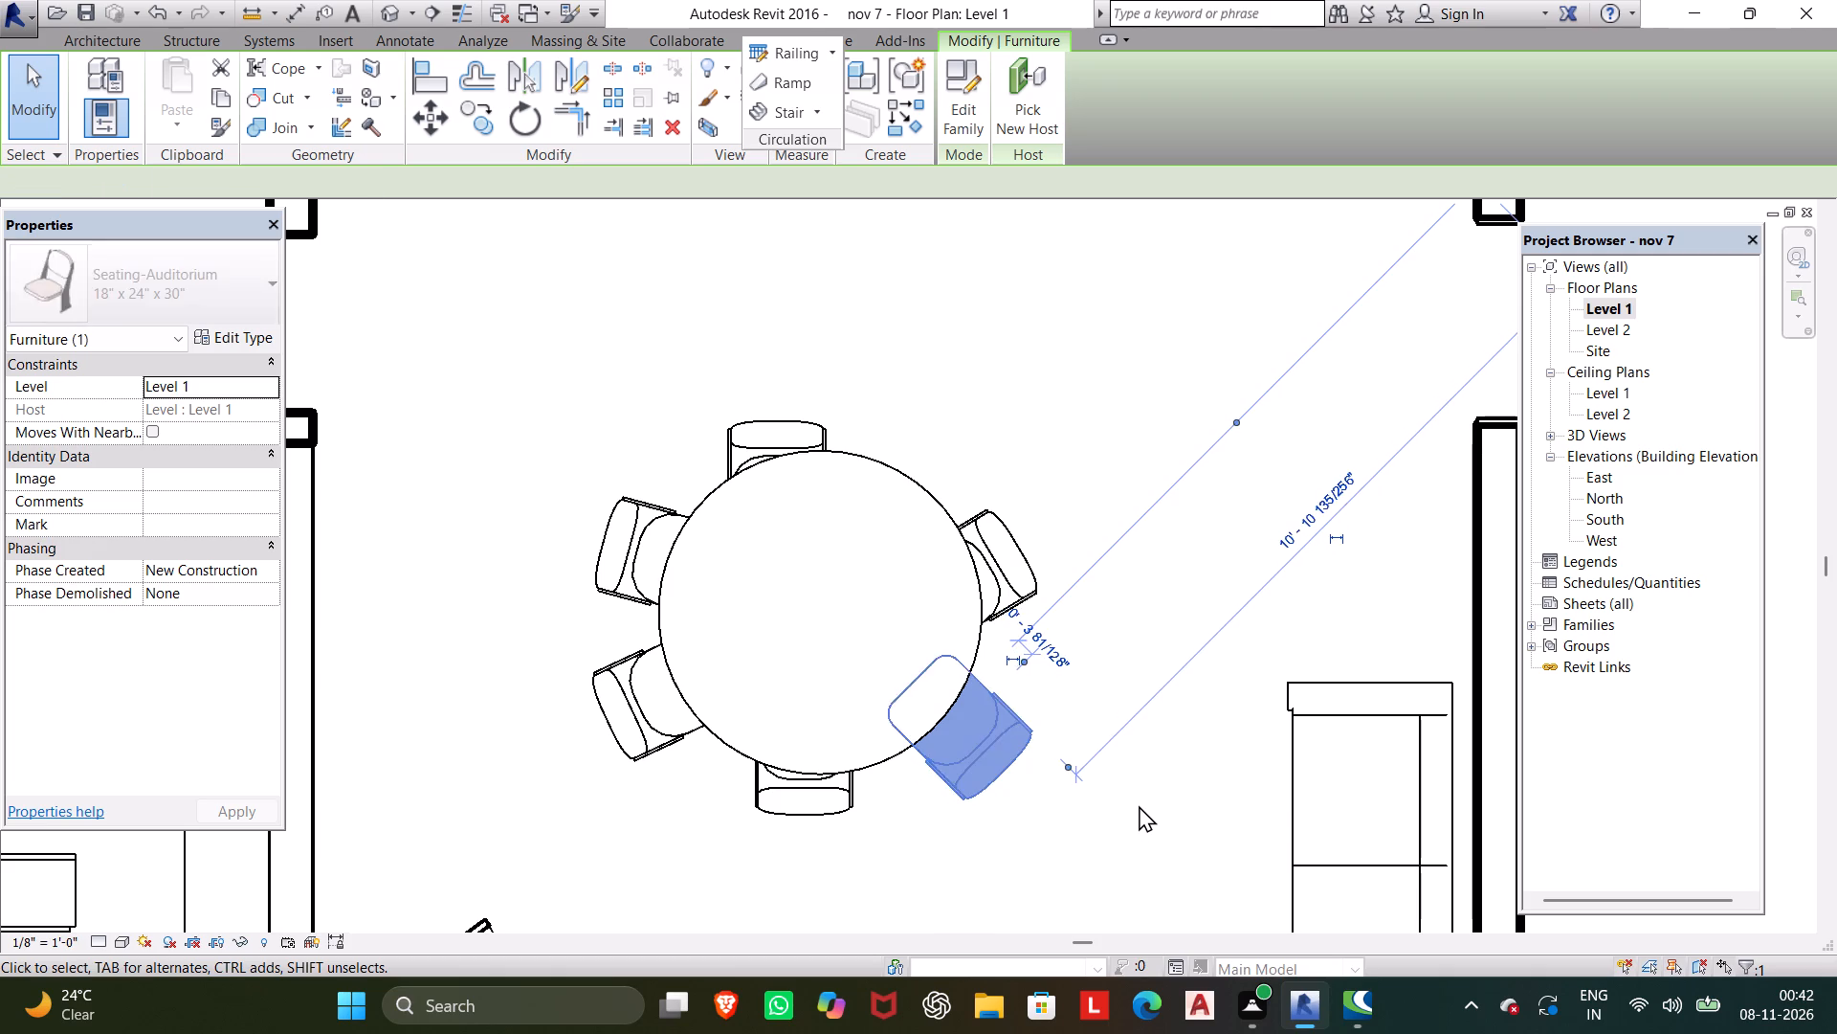
{"action": "key", "text": "Up"}
{"action": "key", "text": "Up"}
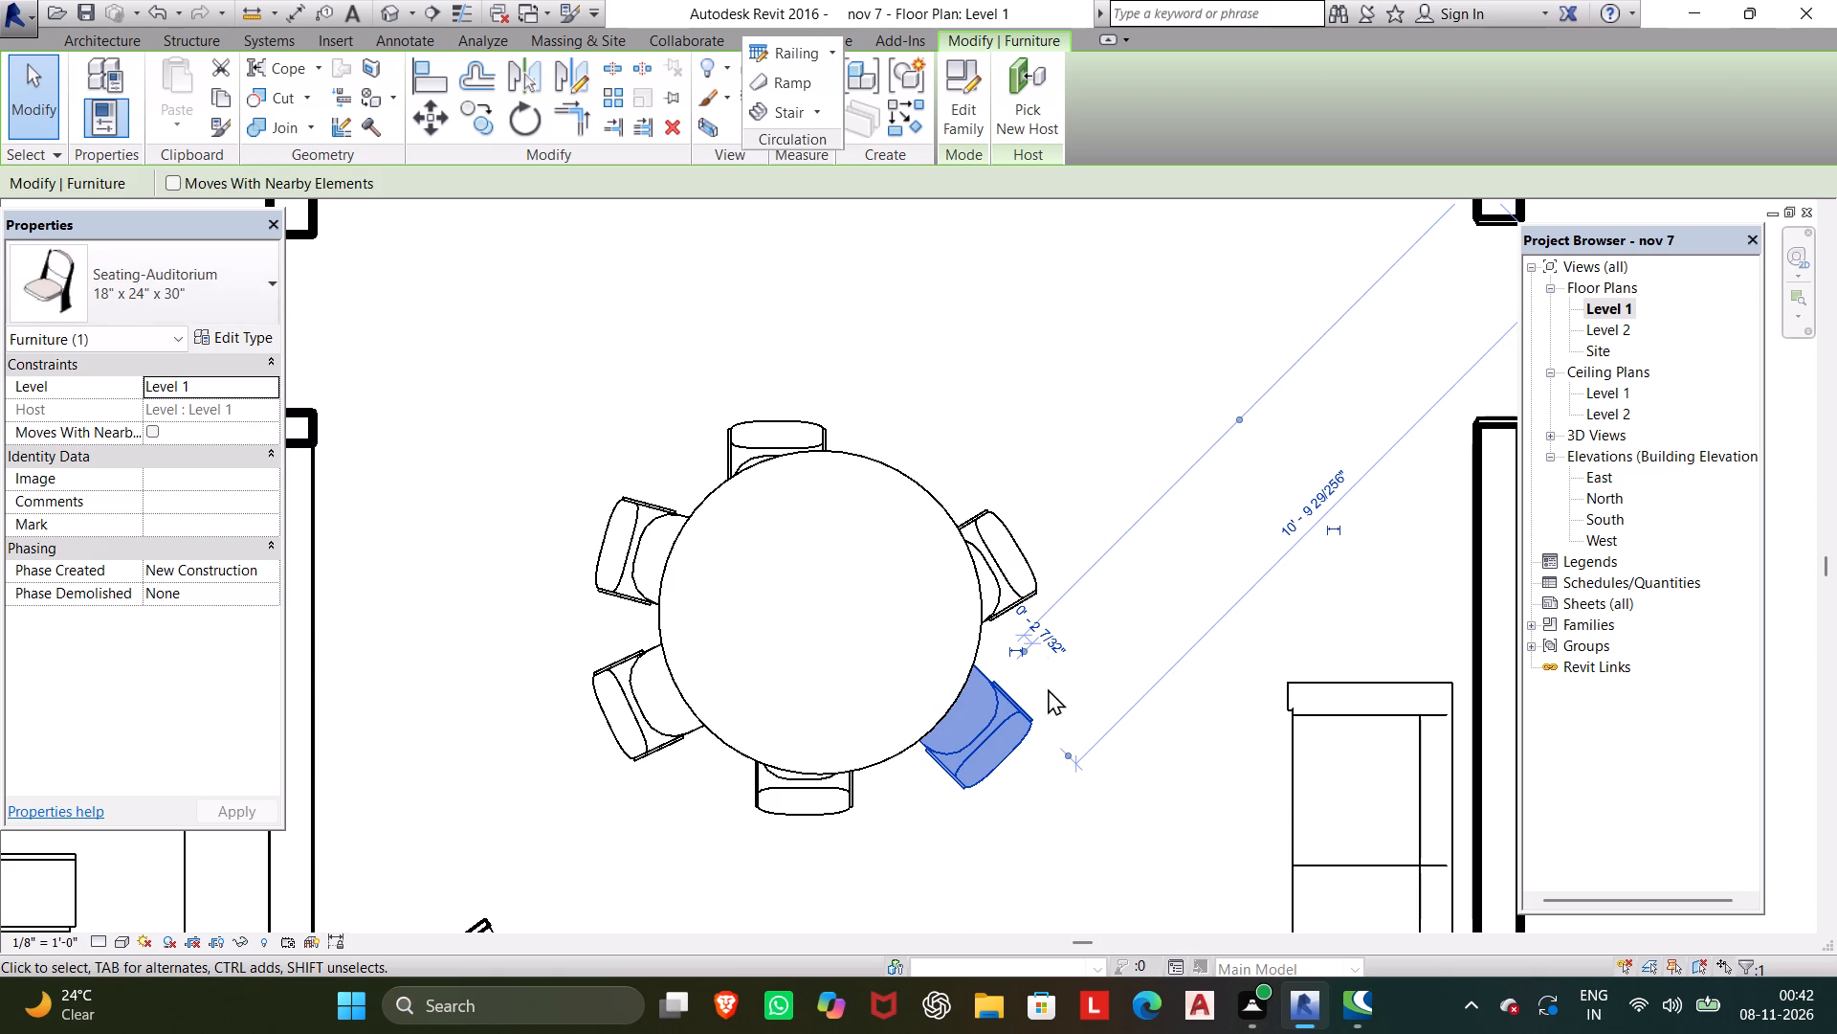
Nudge the rotated east dining chair slightly west and well north along the table's edge, into a northeast seat position.
{"action": "left_click", "coordinate": [1033, 550]}
{"action": "left_click", "coordinate": [1045, 573]}
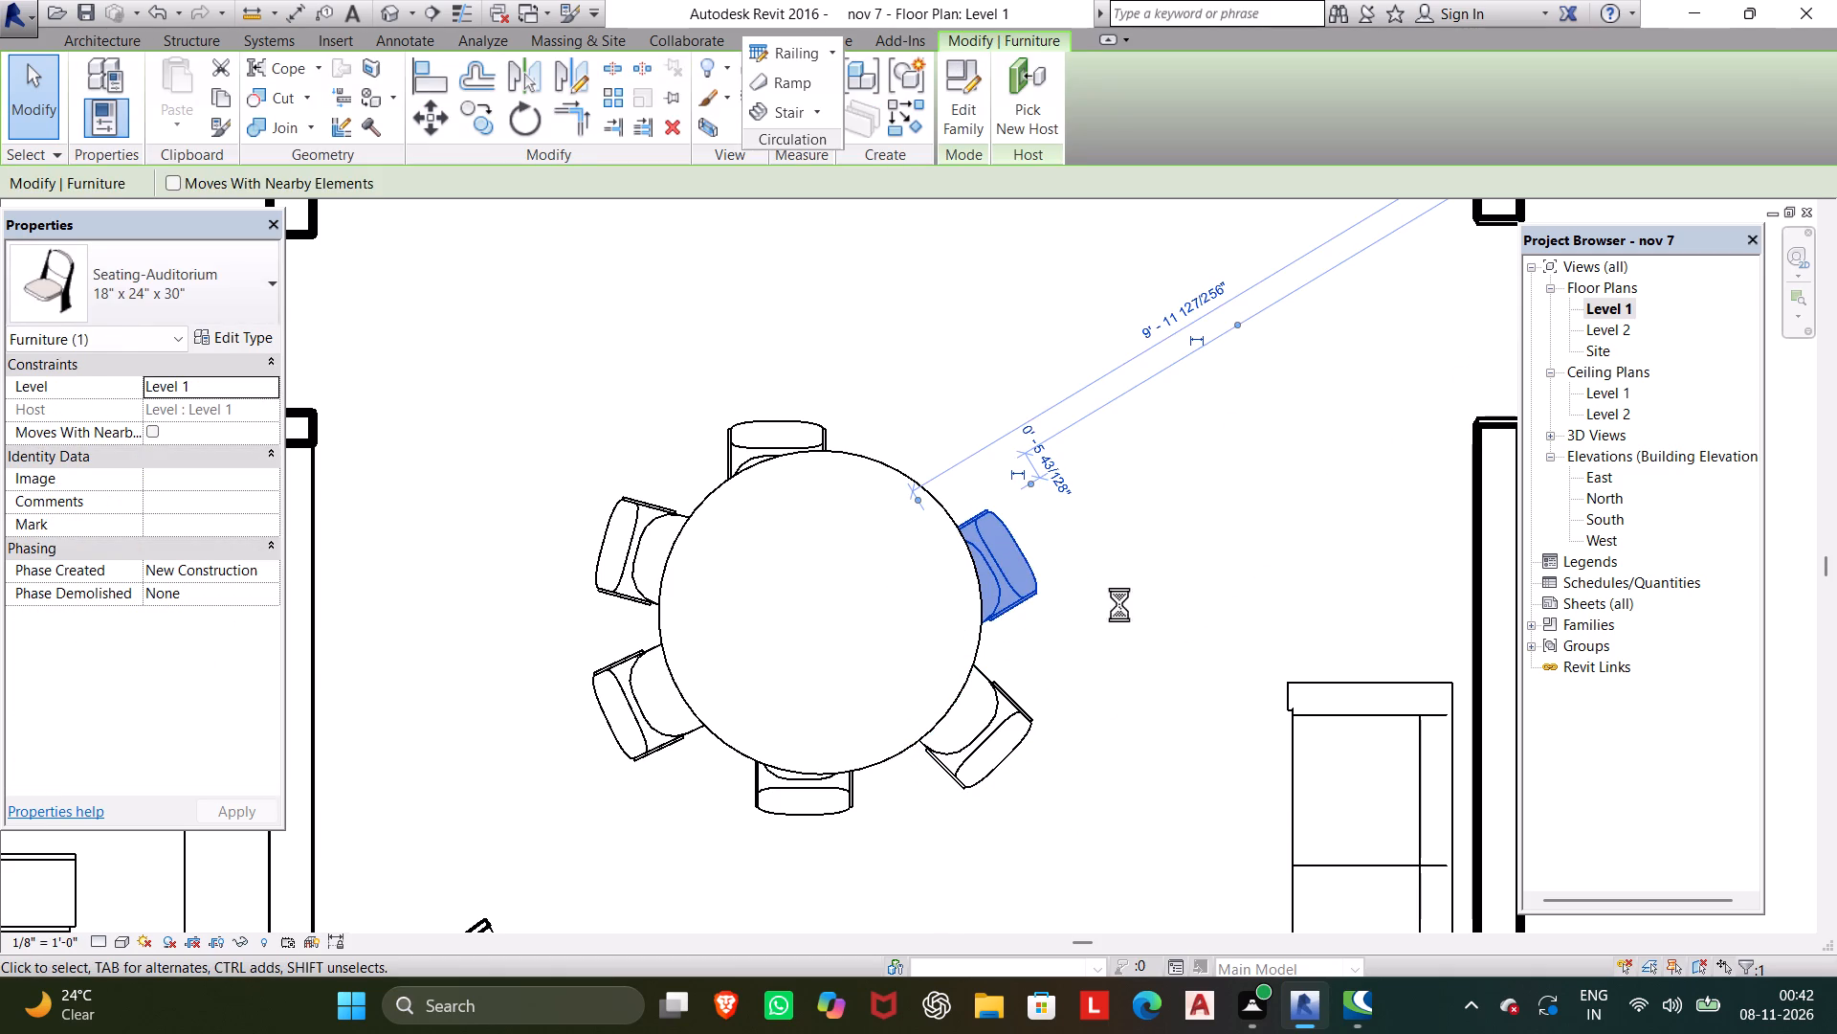
{"action": "key", "text": "Left"}
{"action": "key", "text": "Left"}
{"action": "key", "text": "Up"}
{"action": "key", "text": "Up"}
{"action": "key", "text": "Up"}
{"action": "key", "text": "Up"}
{"action": "key", "text": "Up"}
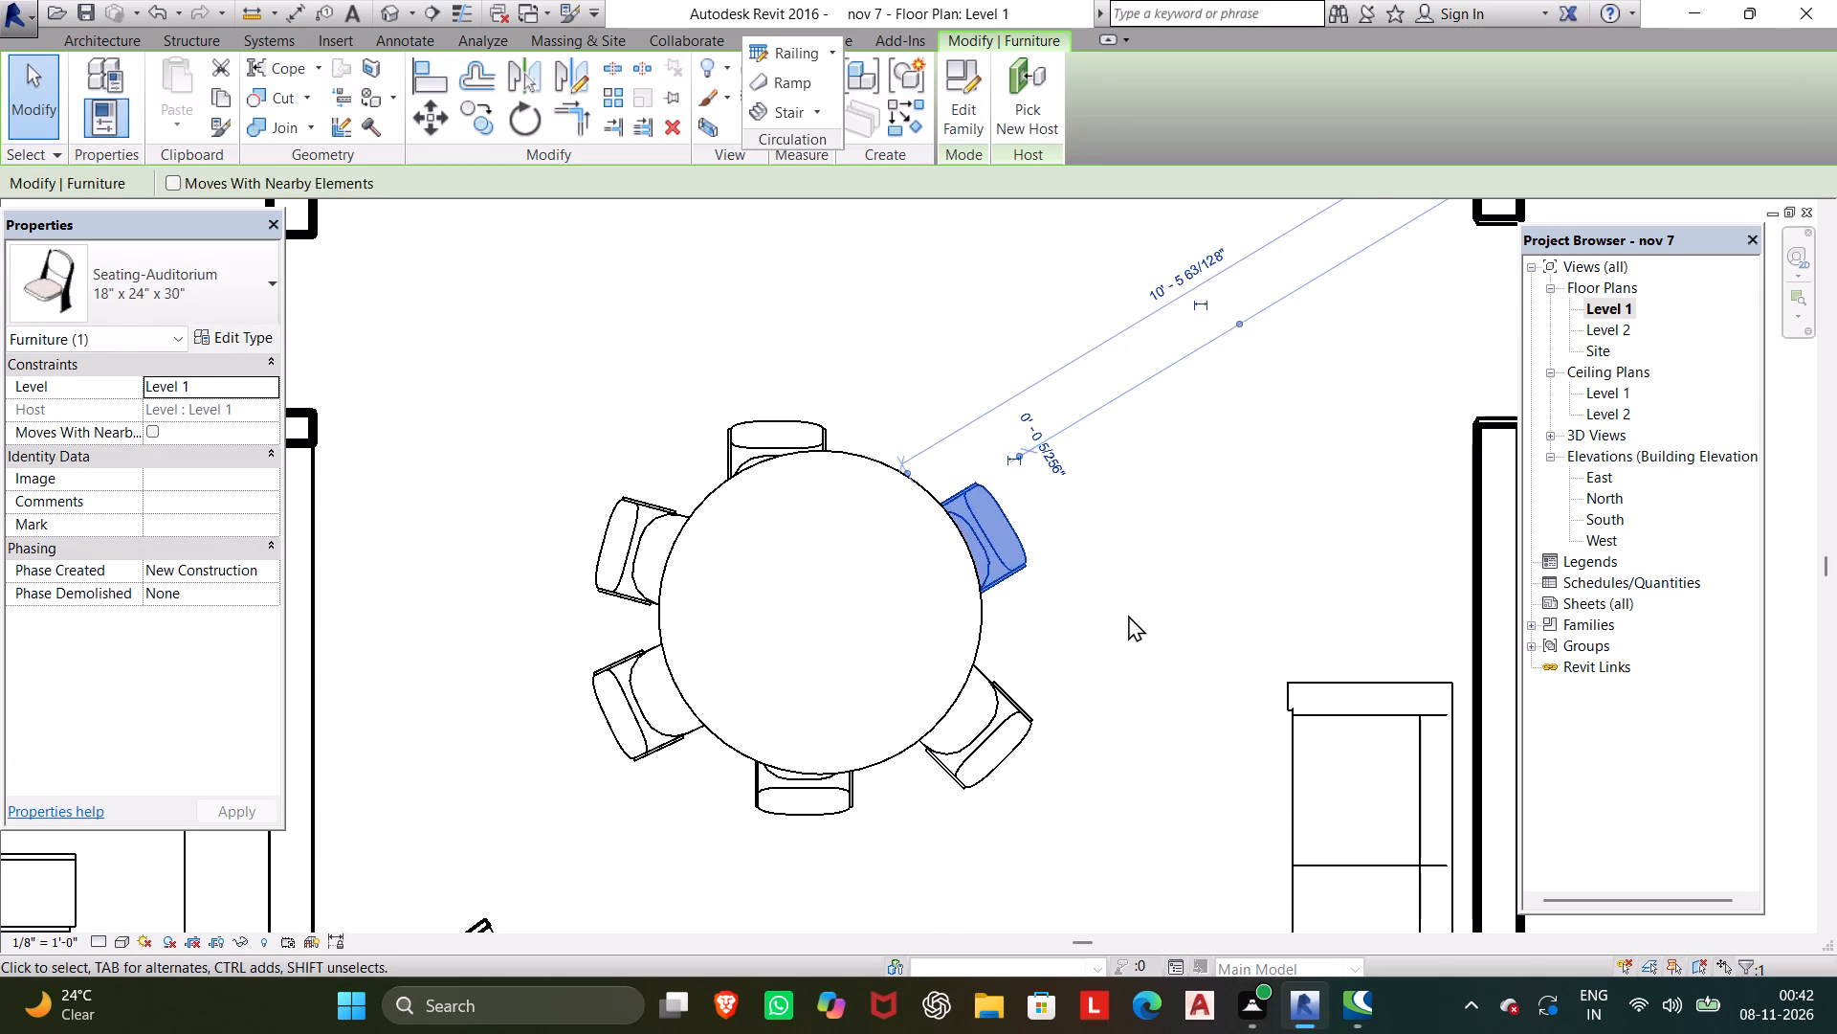
{"action": "key", "text": "Up"}
{"action": "key", "text": "Up"}
{"action": "key", "text": "Up"}
{"action": "key", "text": "Up"}
{"action": "key", "text": "Up"}
Nudge the southeast dining chair a little further east and north to even its spacing around the table.
{"action": "left_click", "coordinate": [996, 728]}
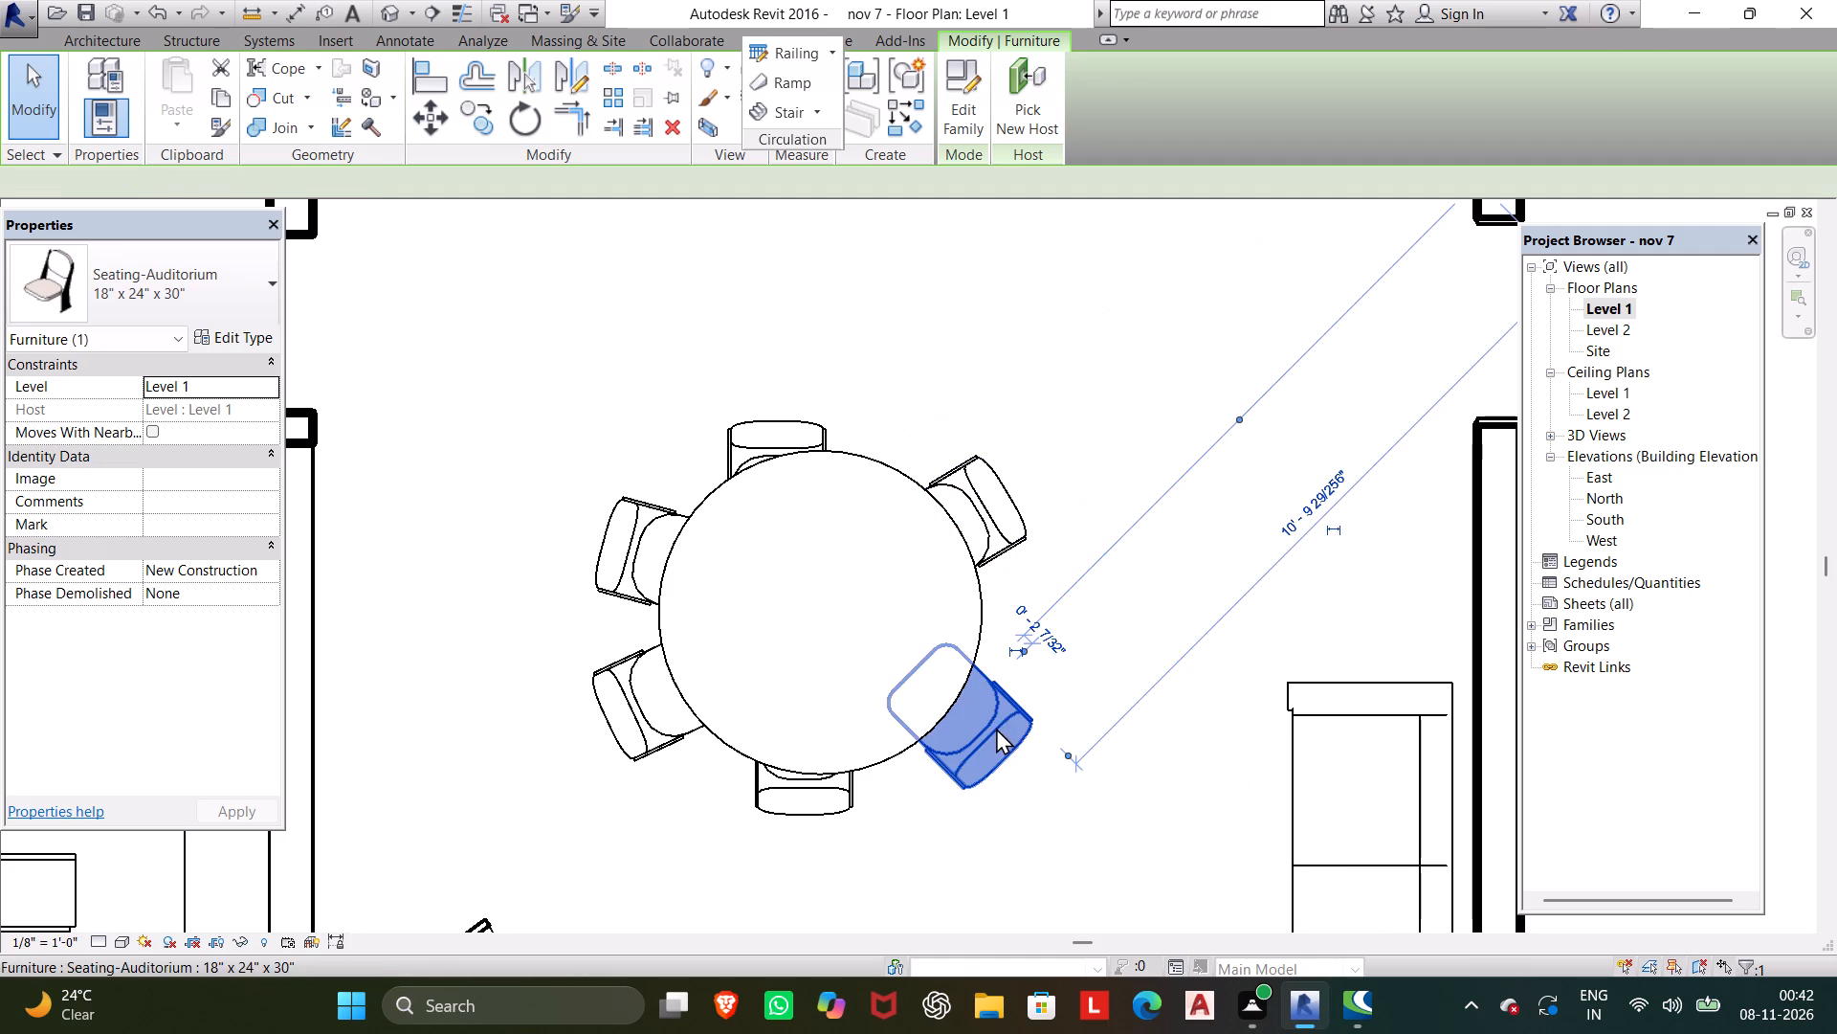
{"action": "key", "text": "Right"}
{"action": "key", "text": "Right"}
{"action": "key", "text": "Up"}
{"action": "key", "text": "Up"}
{"action": "key", "text": "Up"}
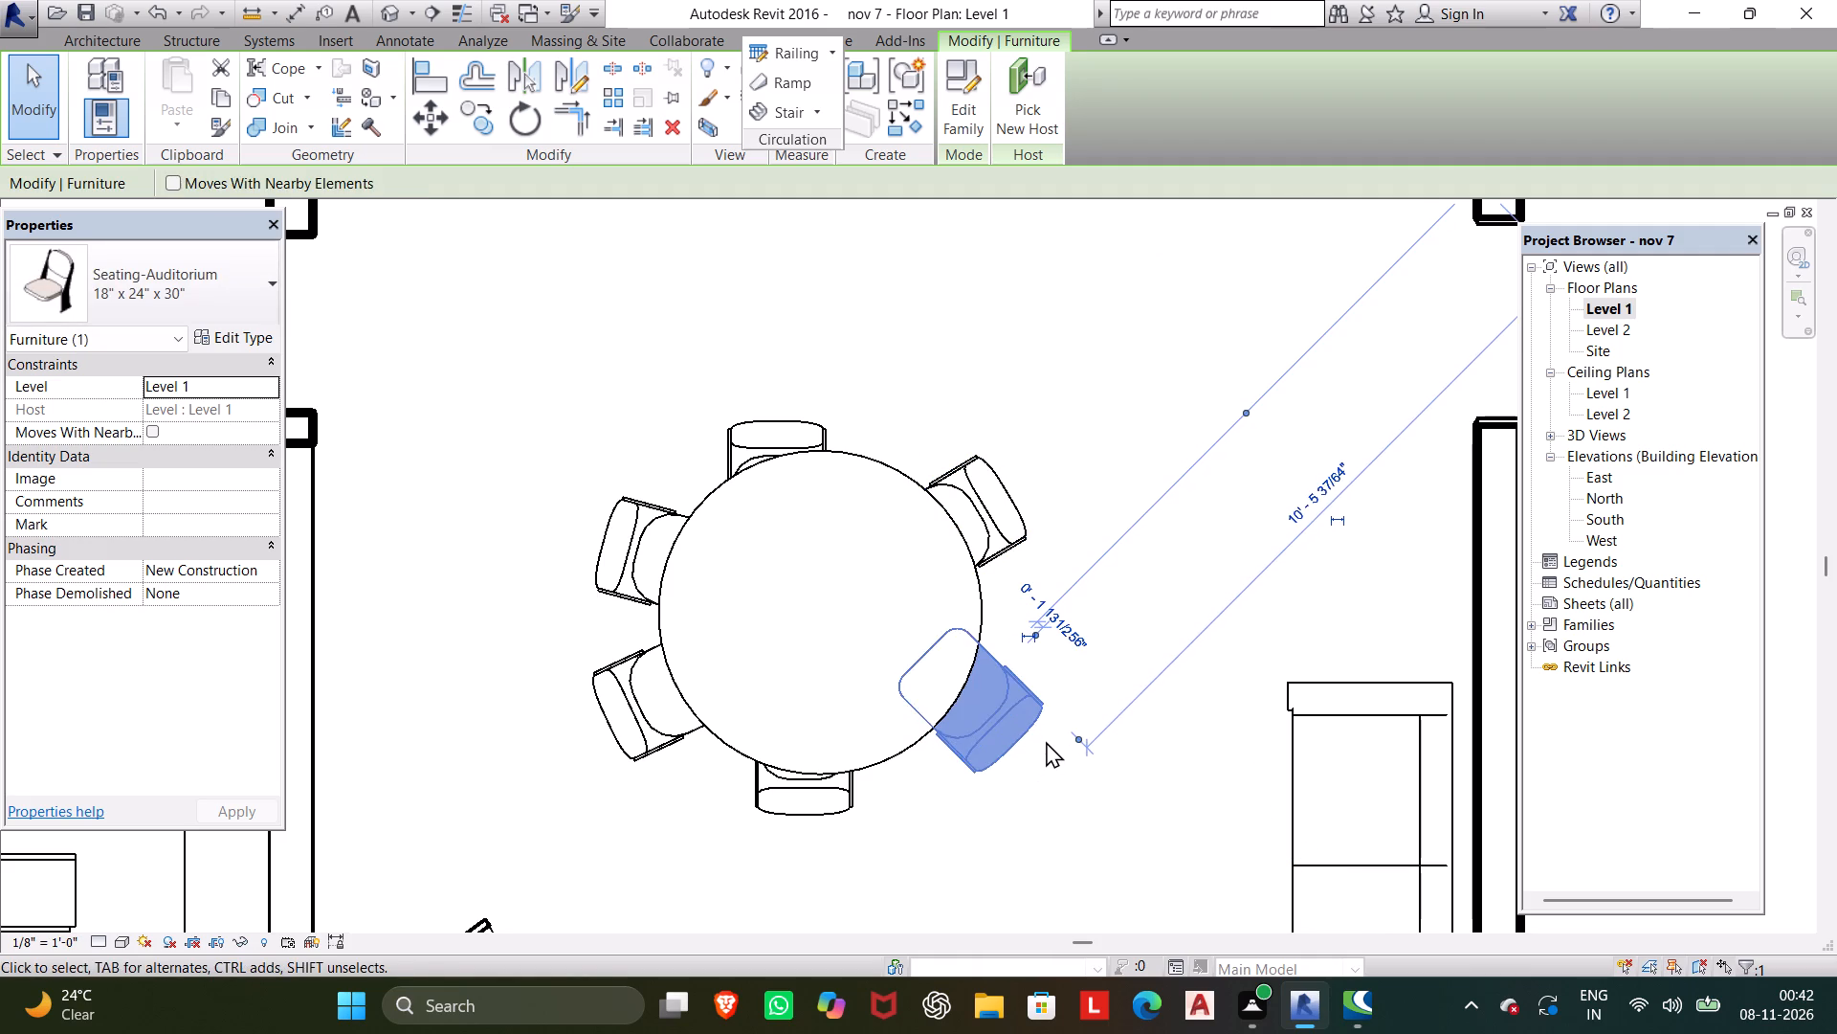
{"action": "key", "text": "Up"}
Nudge the north dining chair about 5" east and about 5" north, toward the centreline of the round table.
{"action": "left_click", "coordinate": [760, 417]}
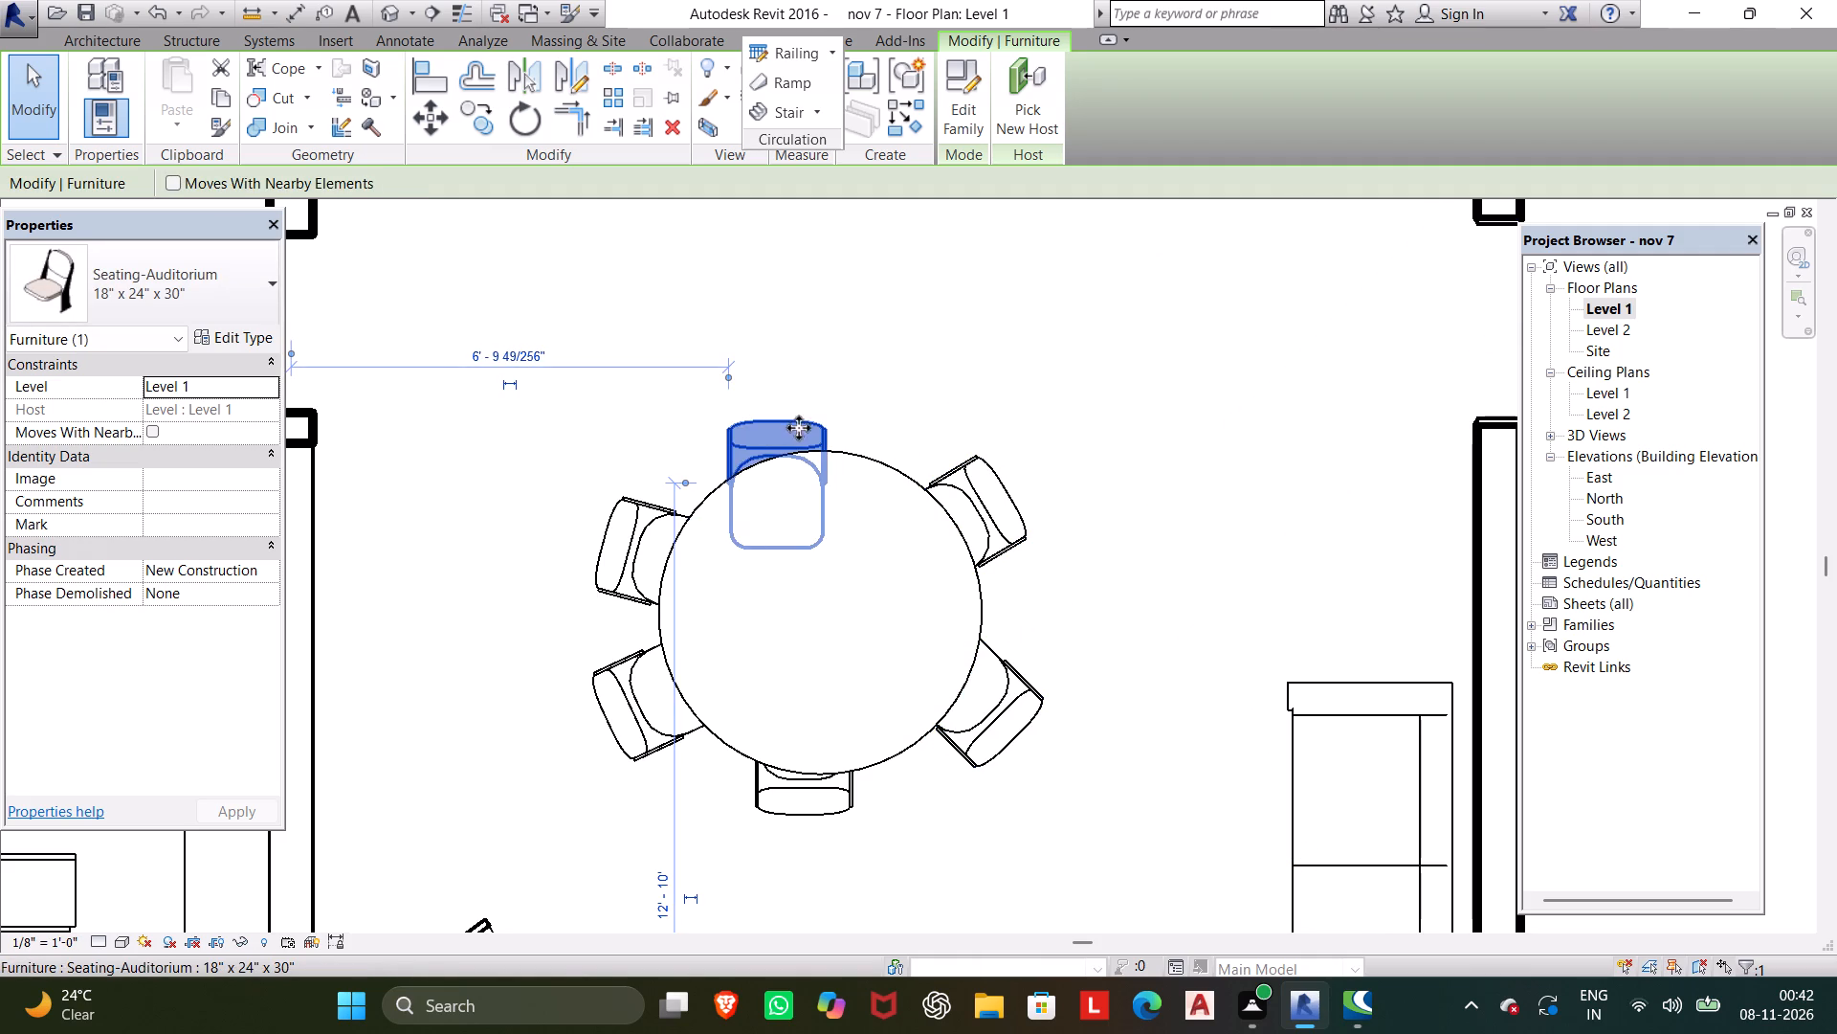
{"action": "key", "text": "Right"}
{"action": "key", "text": "Right"}
{"action": "key", "text": "Right"}
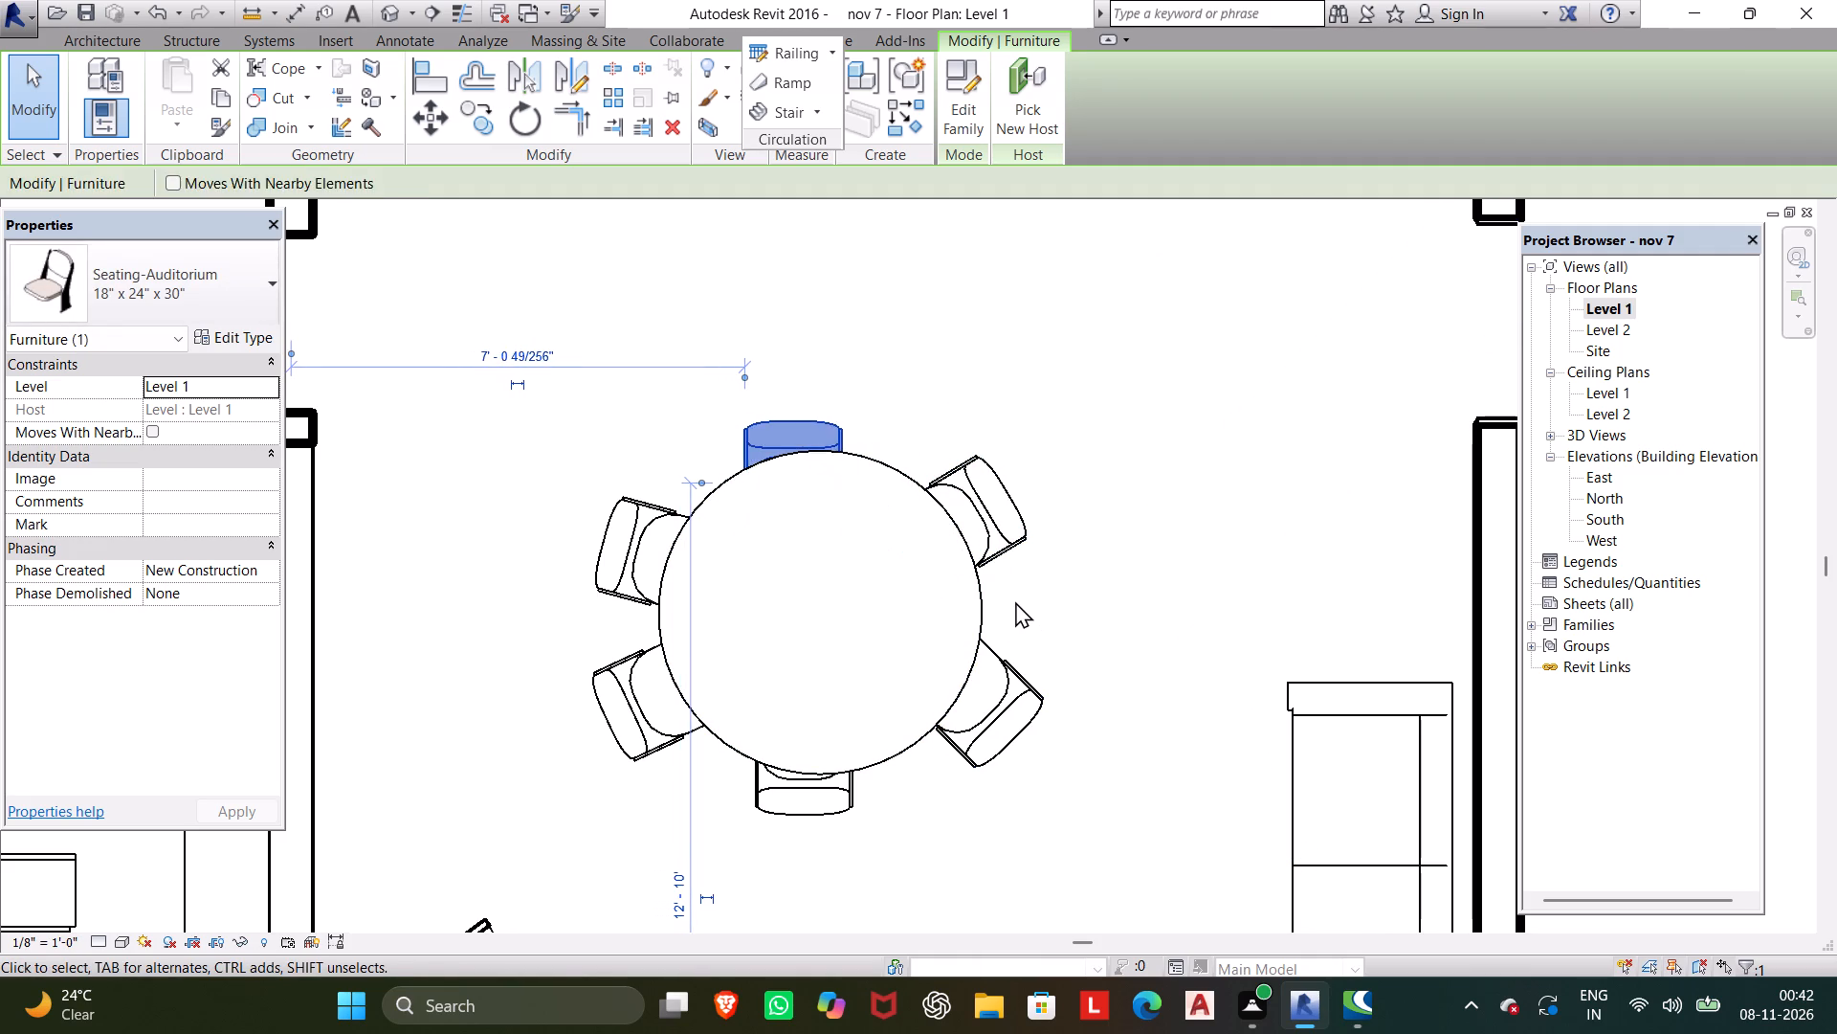
{"action": "key", "text": "Up"}
{"action": "key", "text": "Up"}
{"action": "key", "text": "Up"}
{"action": "key", "text": "Up"}
{"action": "key", "text": "Up"}
{"action": "key", "text": "Right"}
{"action": "key", "text": "Right"}
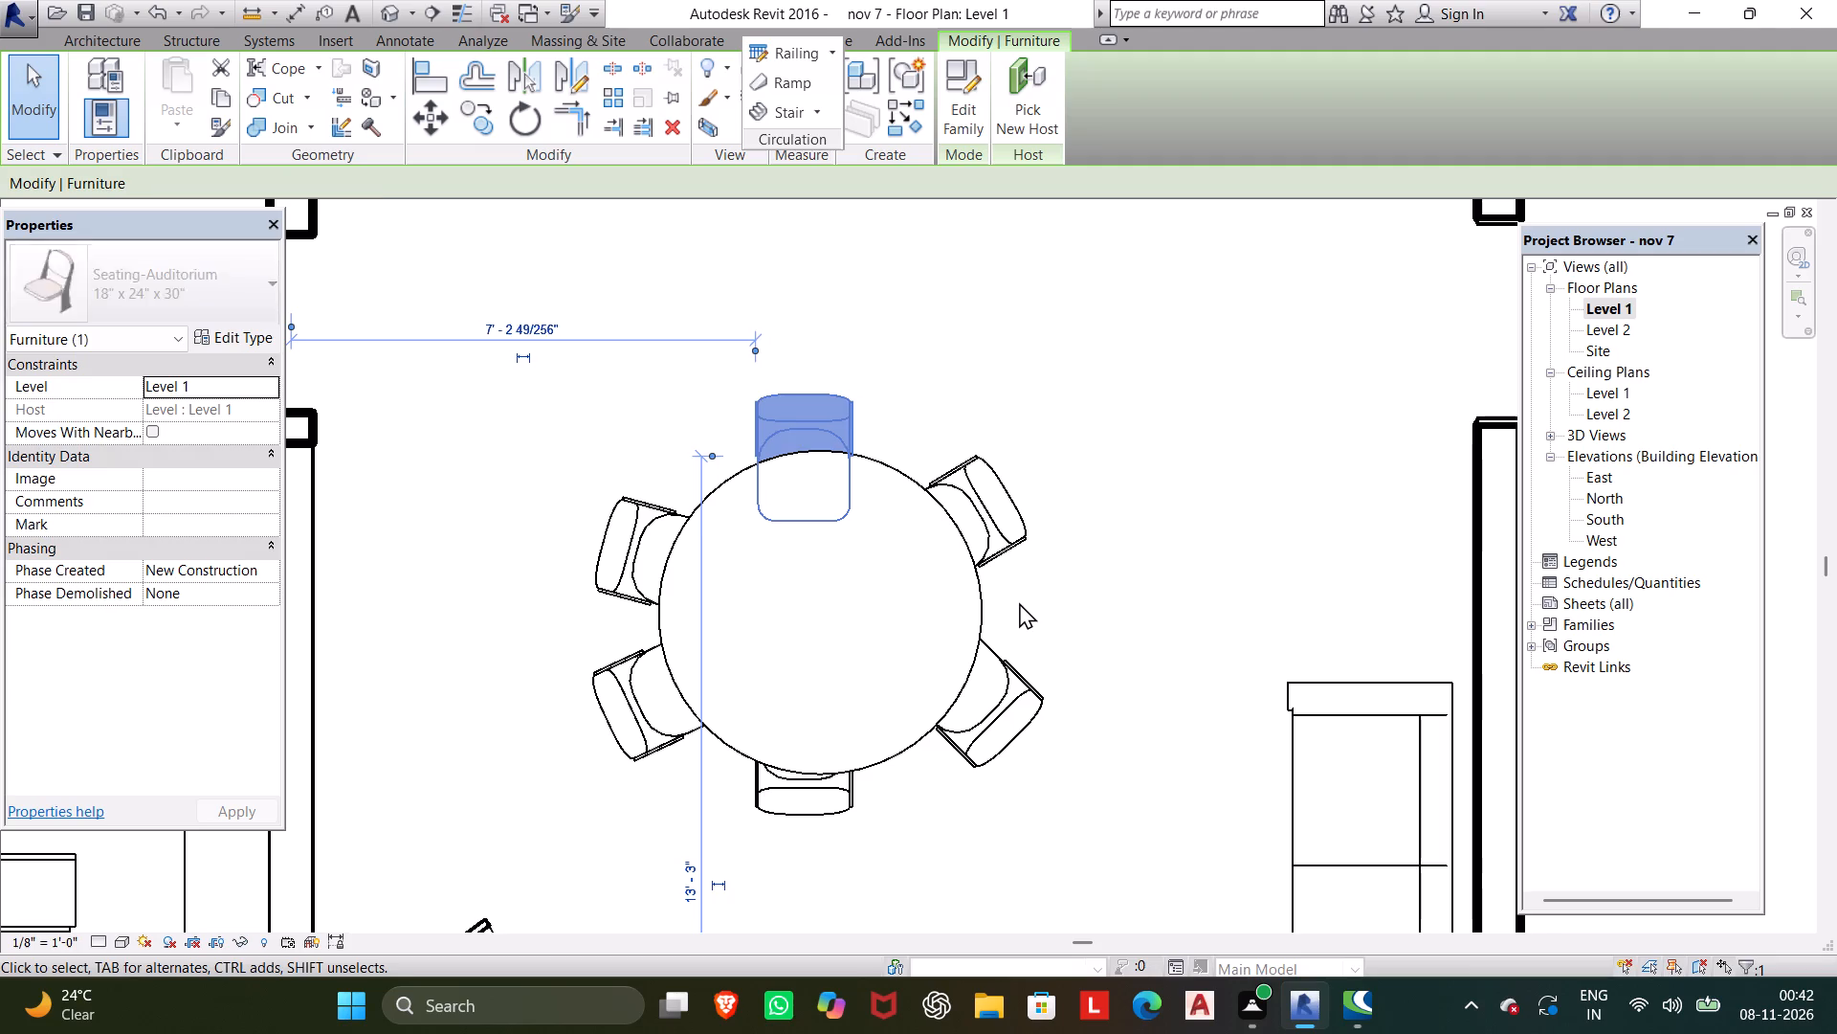
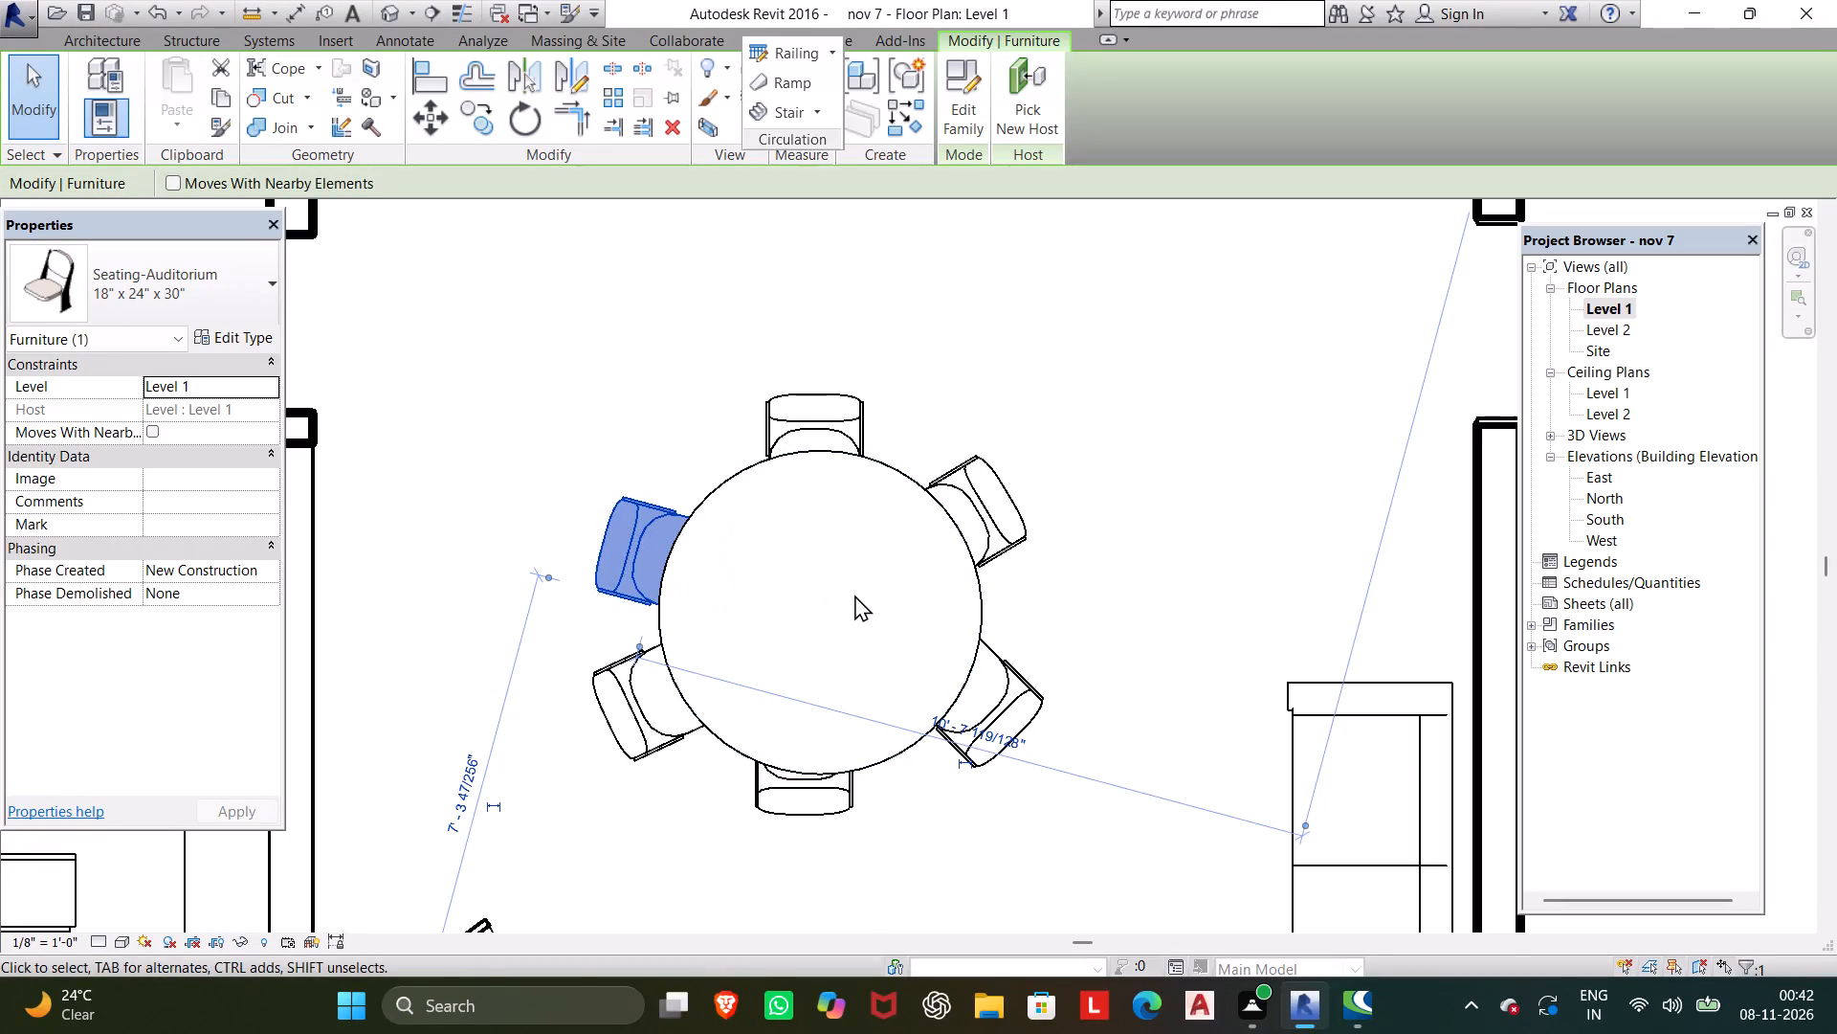
Nudge the northwest dining chair north and slightly east so it follows the round table's edge.
{"action": "key", "text": "Left"}
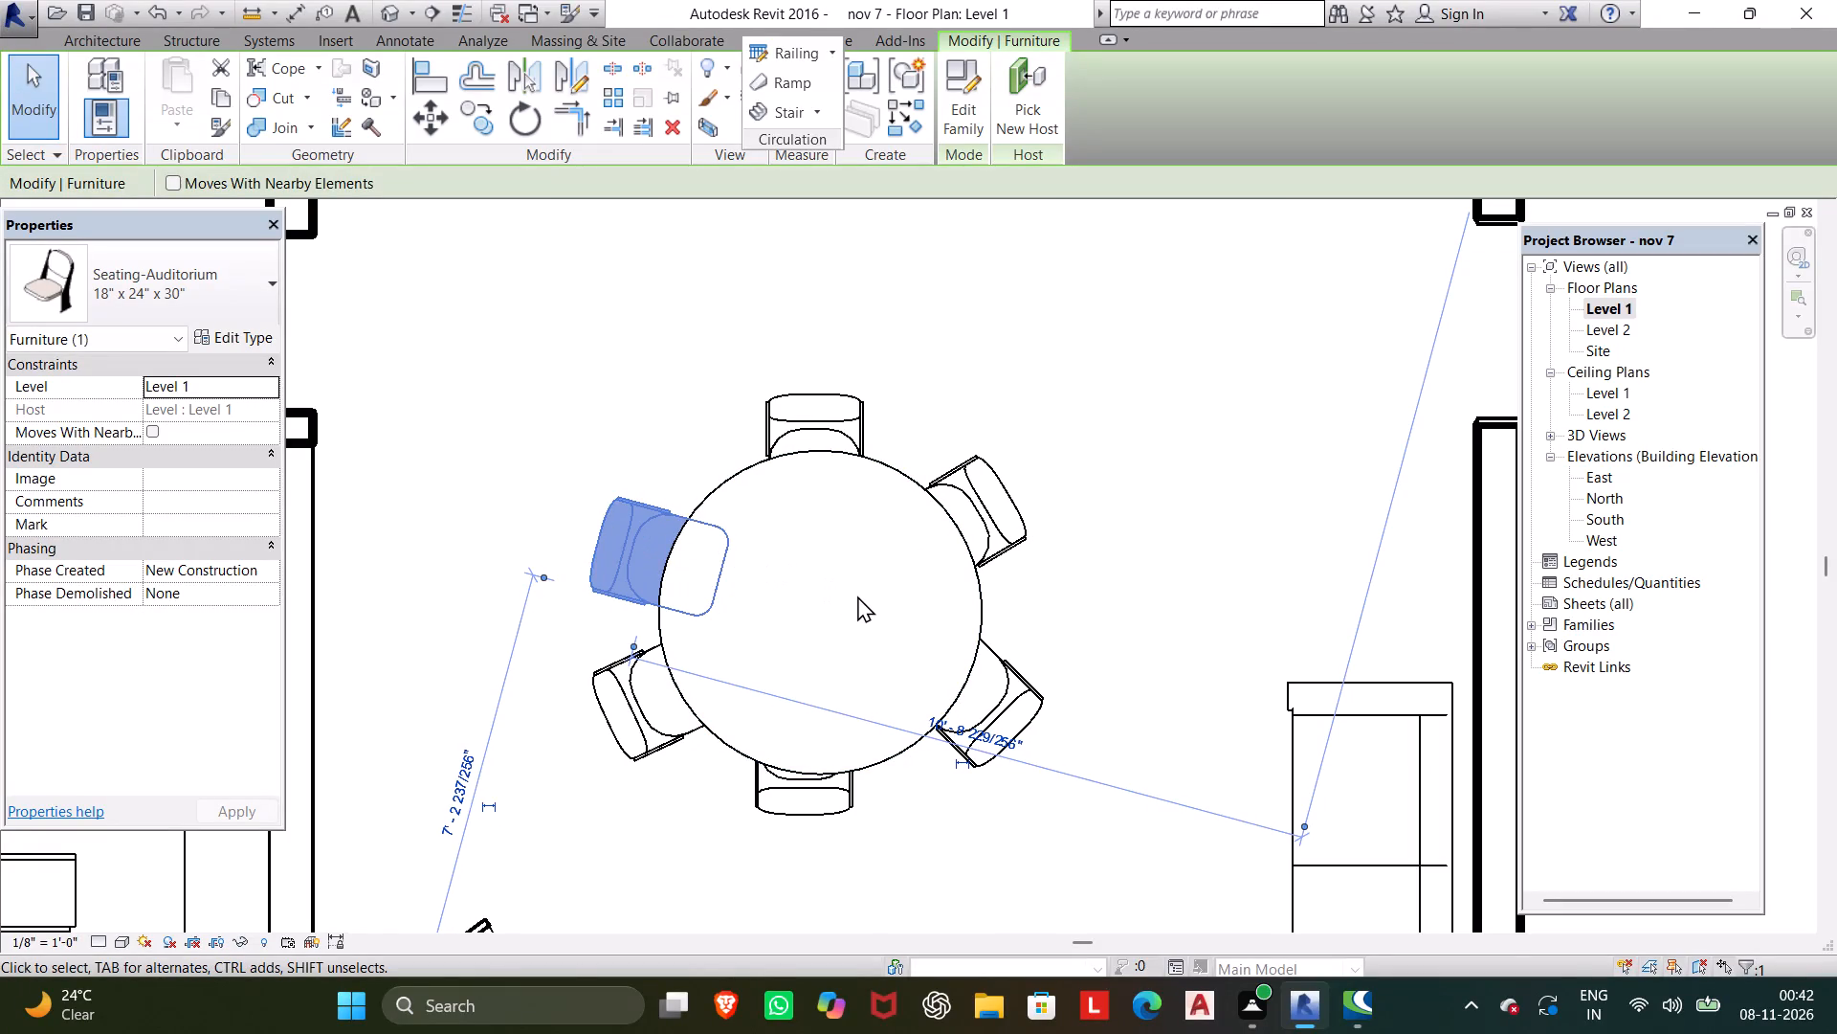
{"action": "key", "text": "Up"}
{"action": "key", "text": "Up"}
{"action": "key", "text": "Up"}
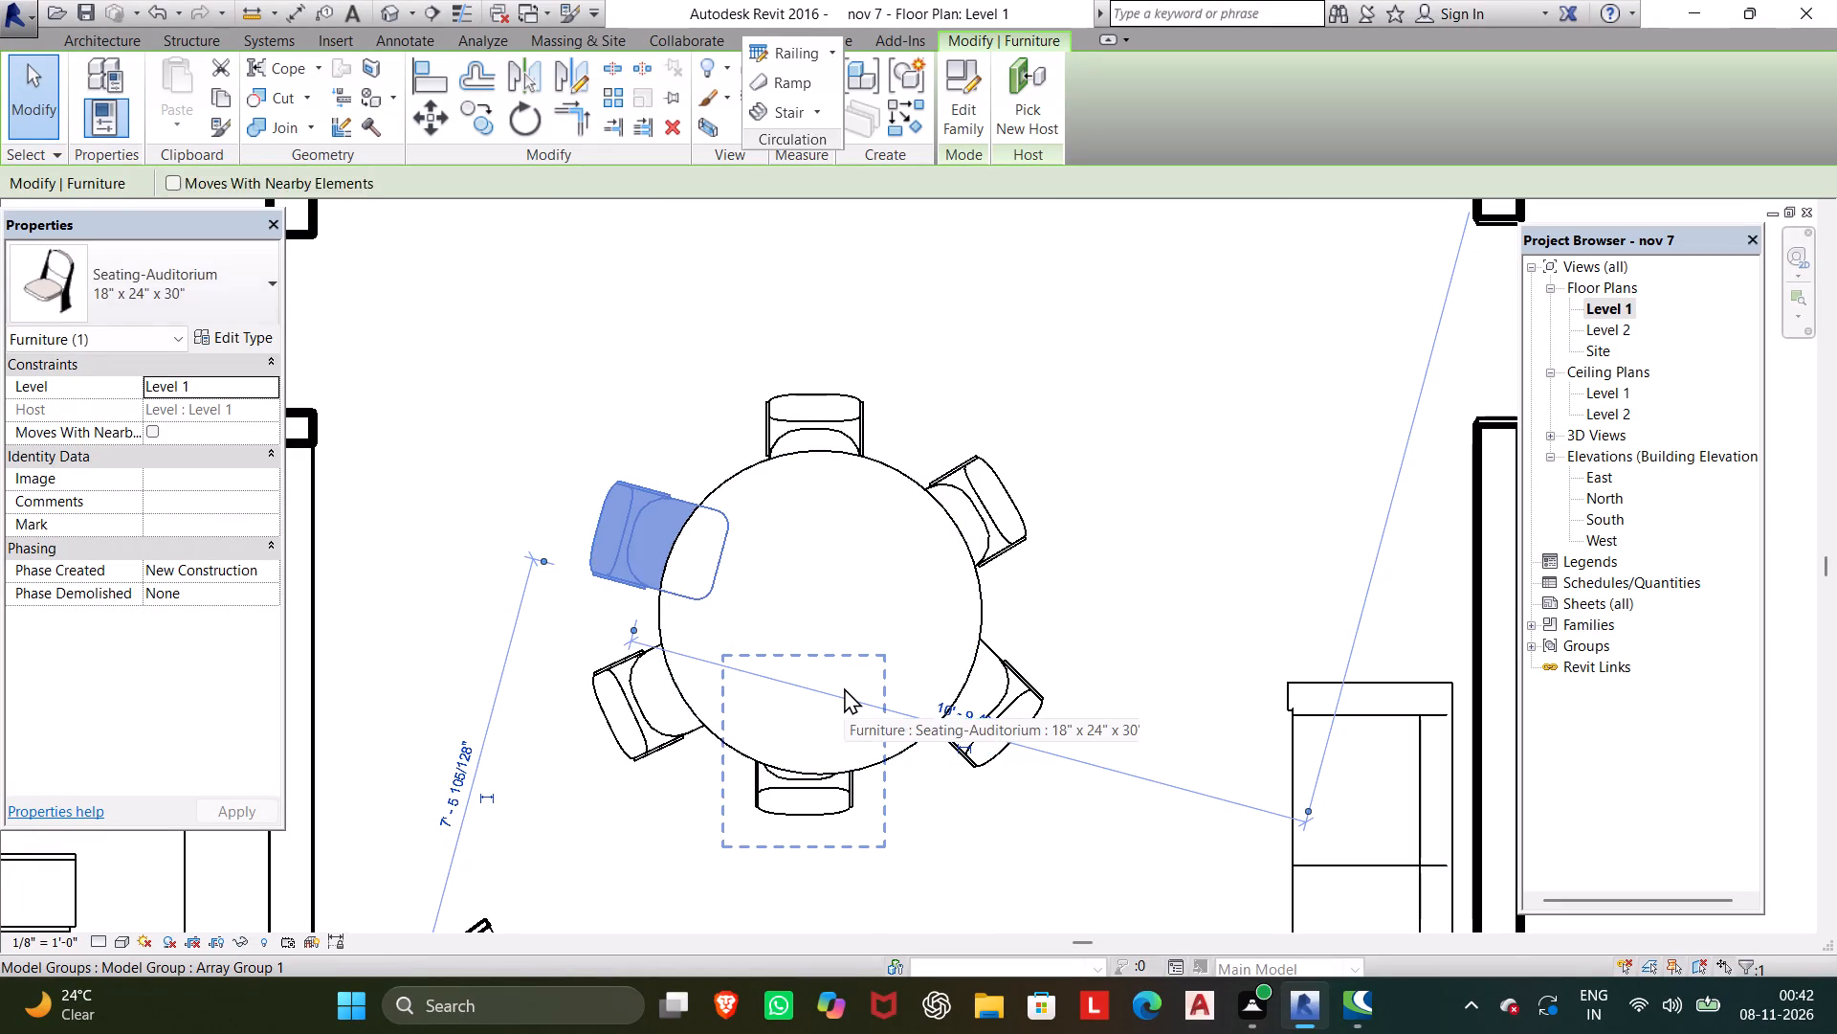
{"action": "key", "text": "Right"}
{"action": "key", "text": "Right"}
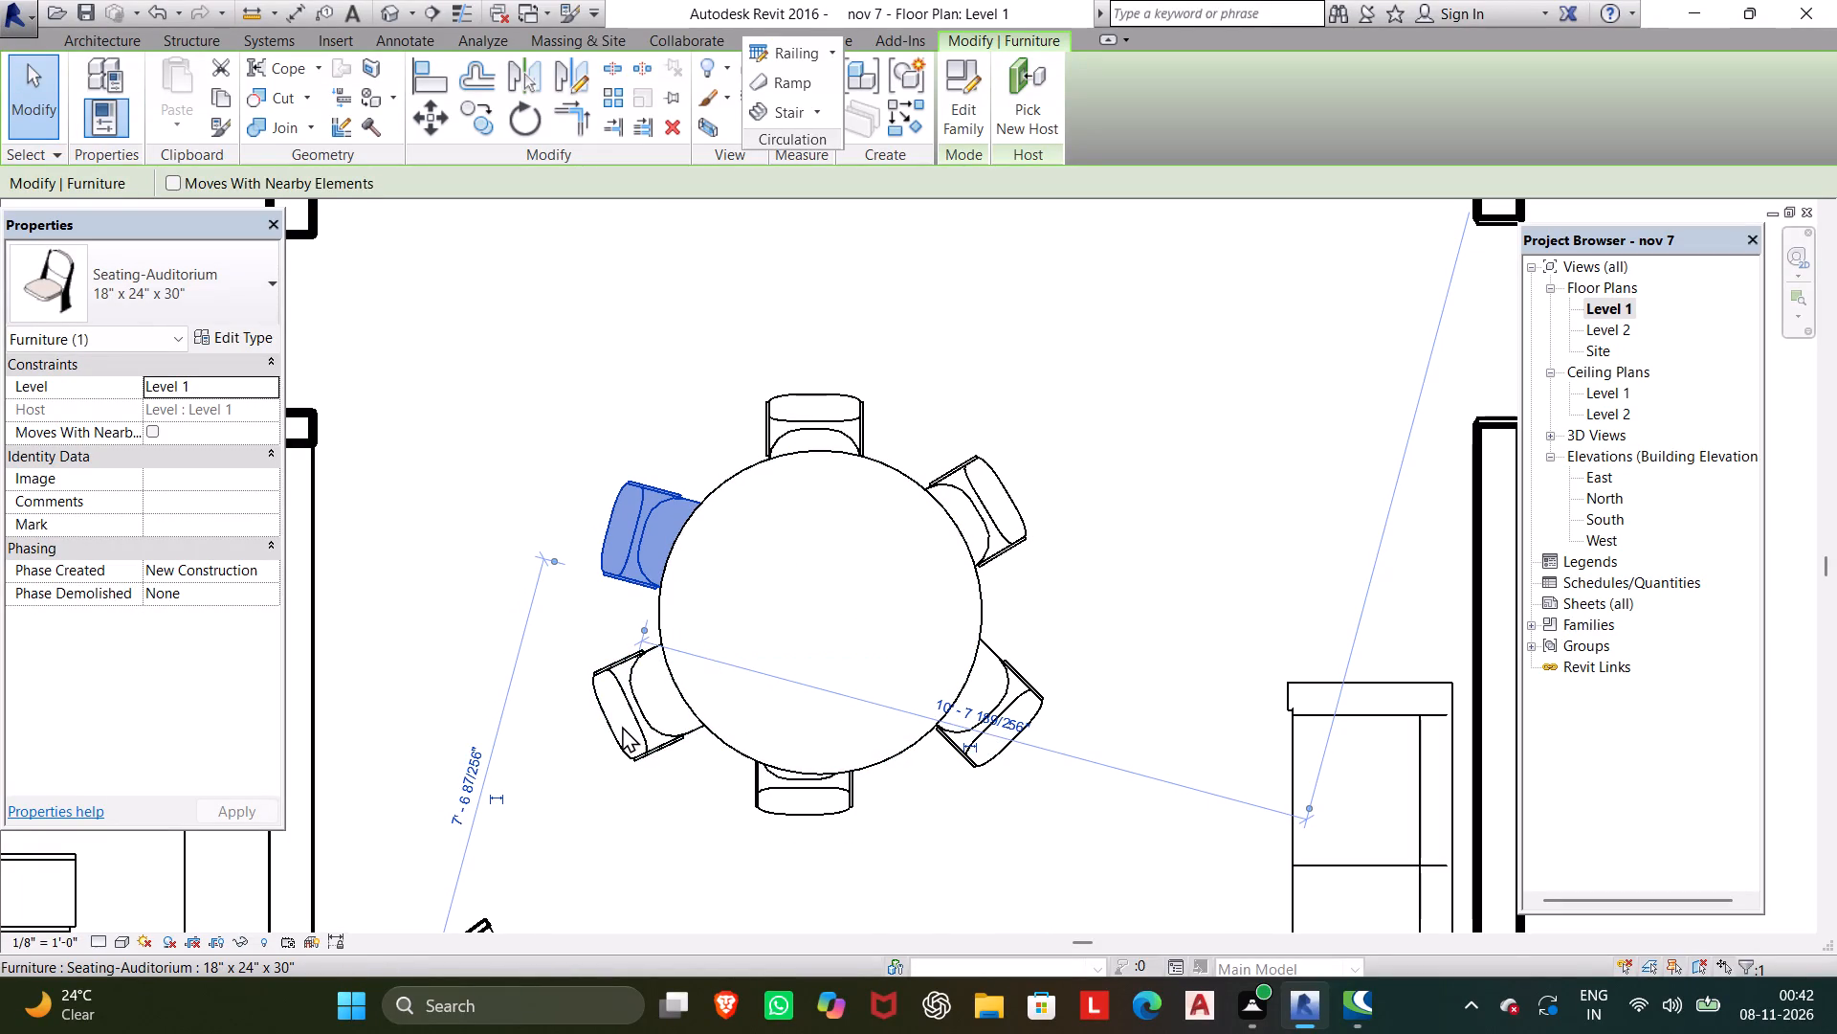
Nudge the southwest dining chair north and slightly east along the round table's edge.
{"action": "left_click", "coordinate": [622, 726]}
{"action": "key", "text": "Left"}
{"action": "key", "text": "Left"}
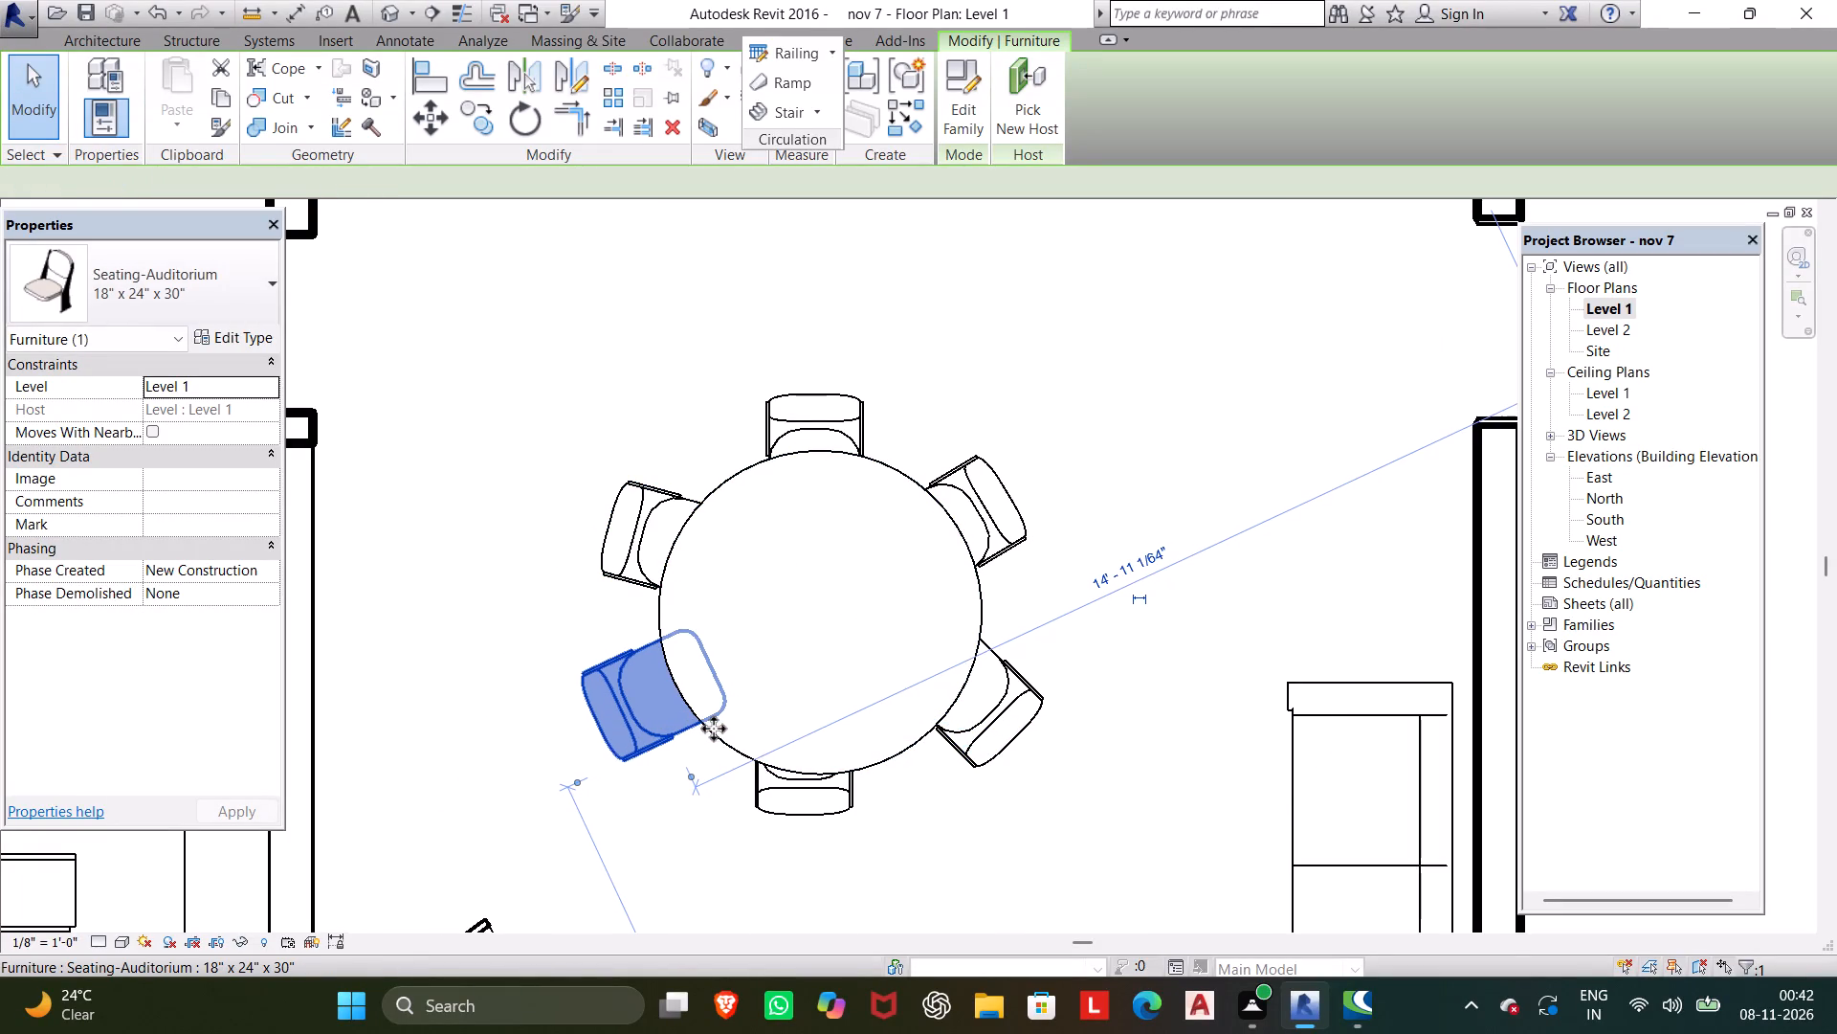
{"action": "key", "text": "Right"}
{"action": "key", "text": "Right"}
{"action": "key", "text": "Up"}
{"action": "key", "text": "Up"}
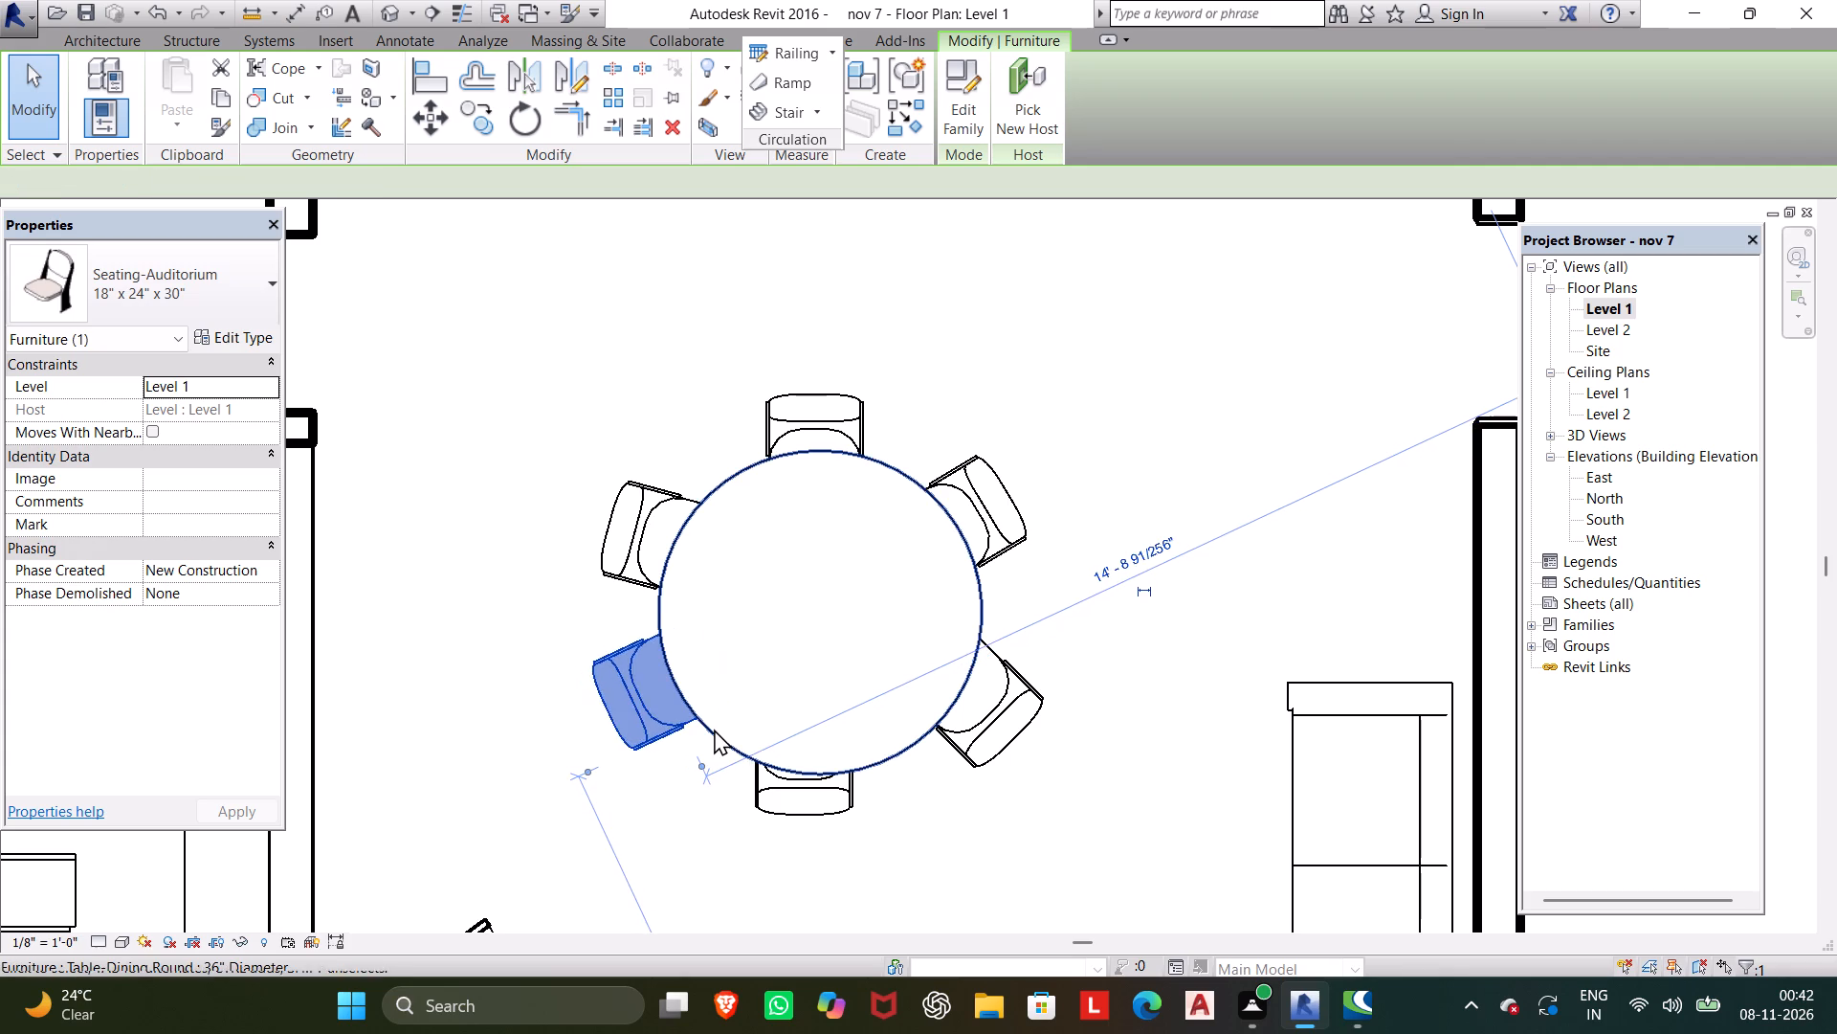
{"action": "key", "text": "Up"}
{"action": "key", "text": "Right"}
Nudge the south dining chair slightly west and well south, pulling it further out from under the round table.
{"action": "left_click", "coordinate": [784, 803]}
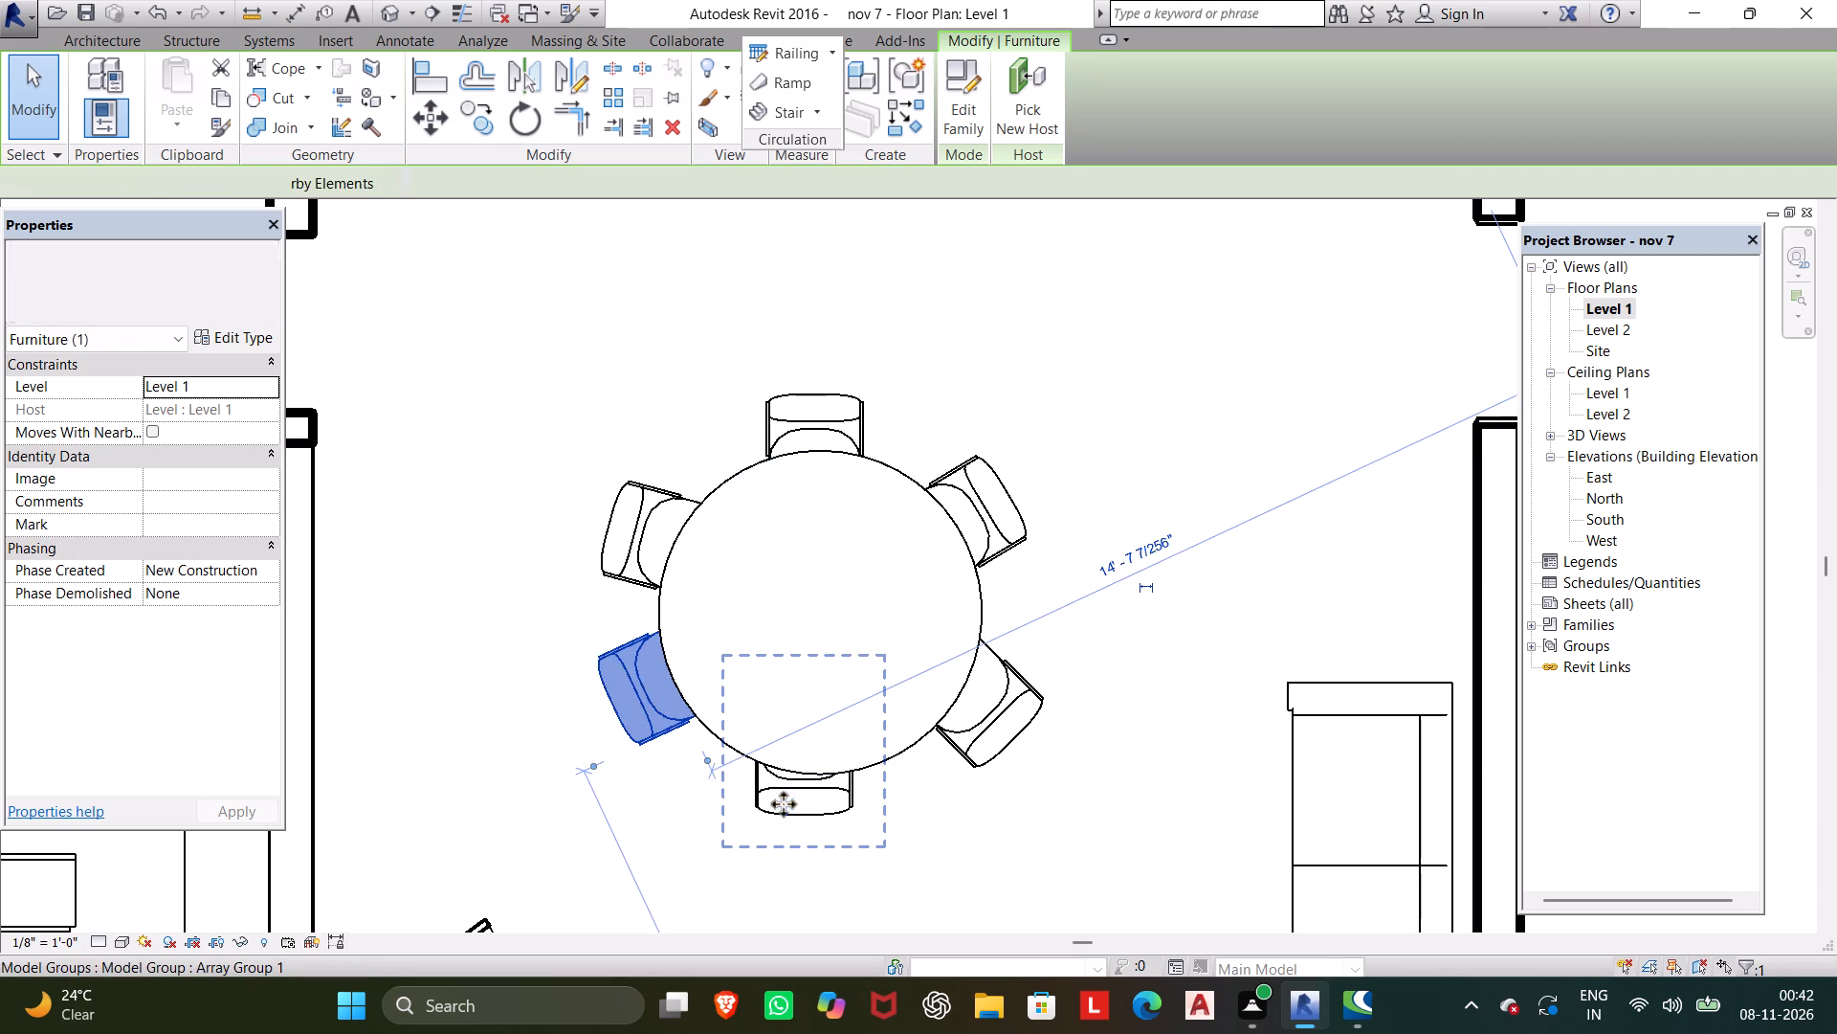
{"action": "key", "text": "Left"}
{"action": "key", "text": "Left"}
{"action": "key", "text": "Down"}
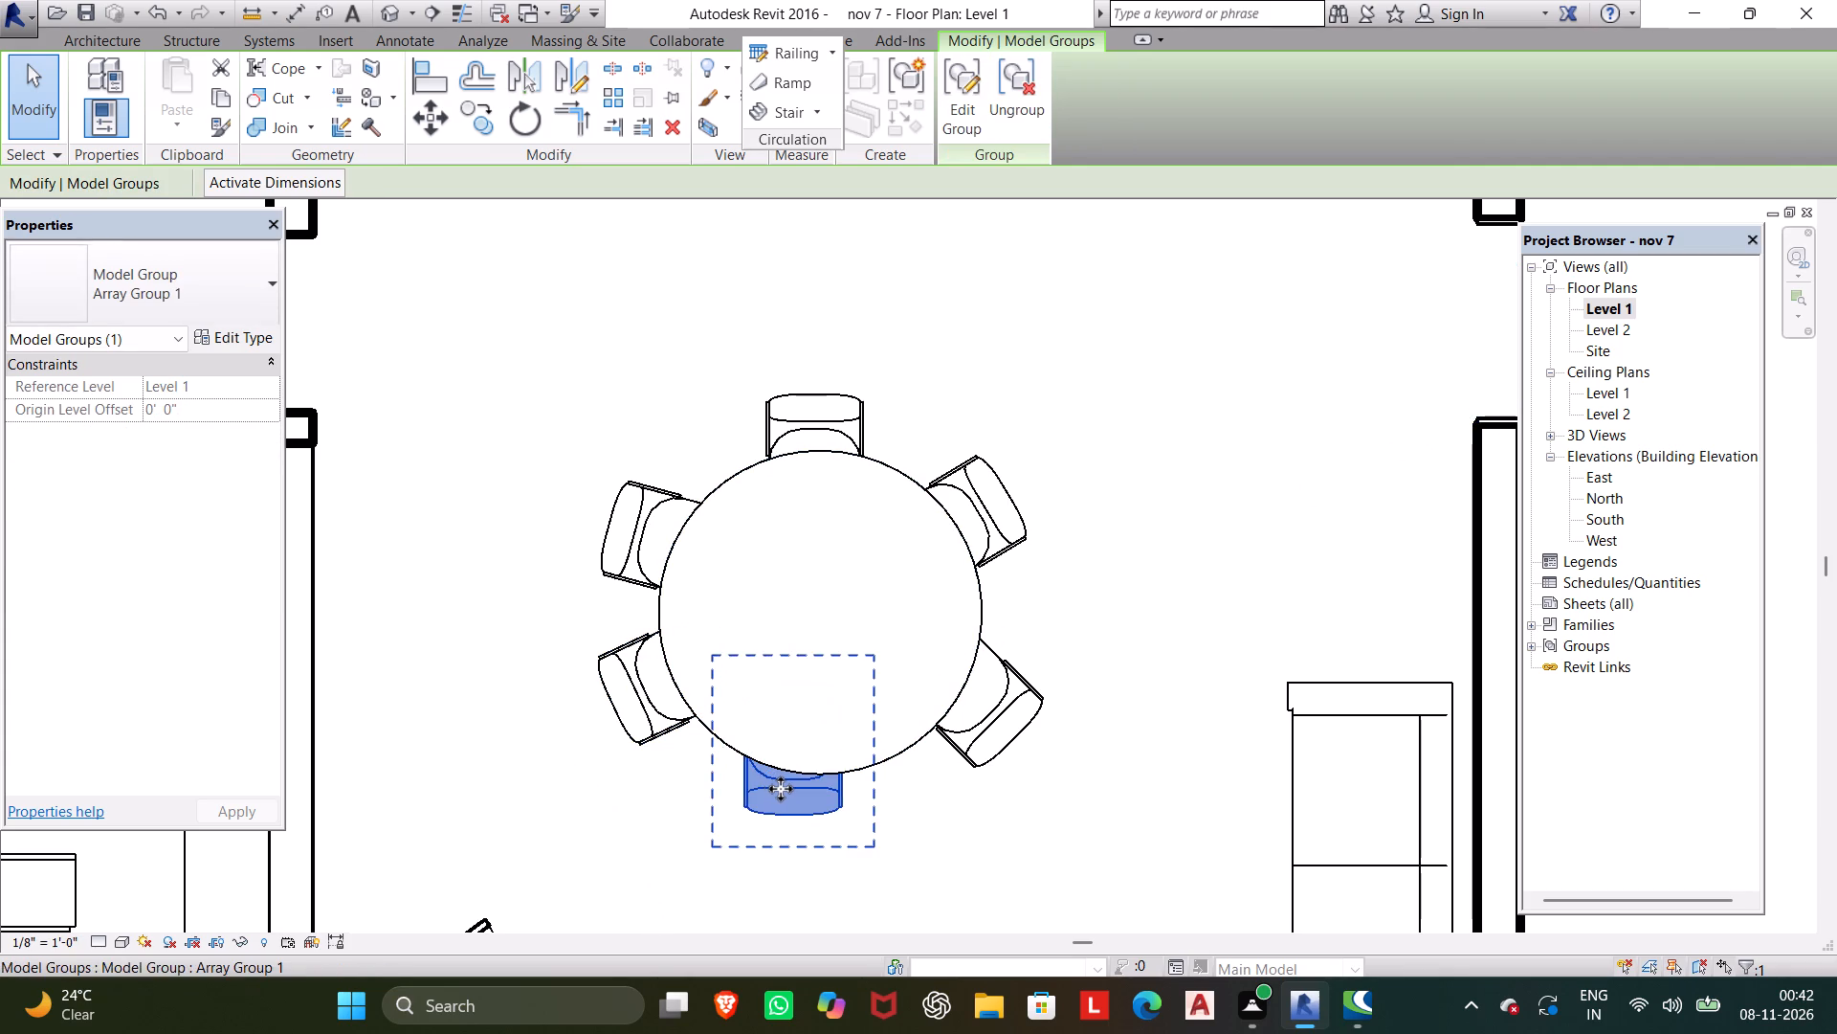
{"action": "key", "text": "Down"}
{"action": "key", "text": "Down"}
{"action": "key", "text": "Down"}
{"action": "key", "text": "Down"}
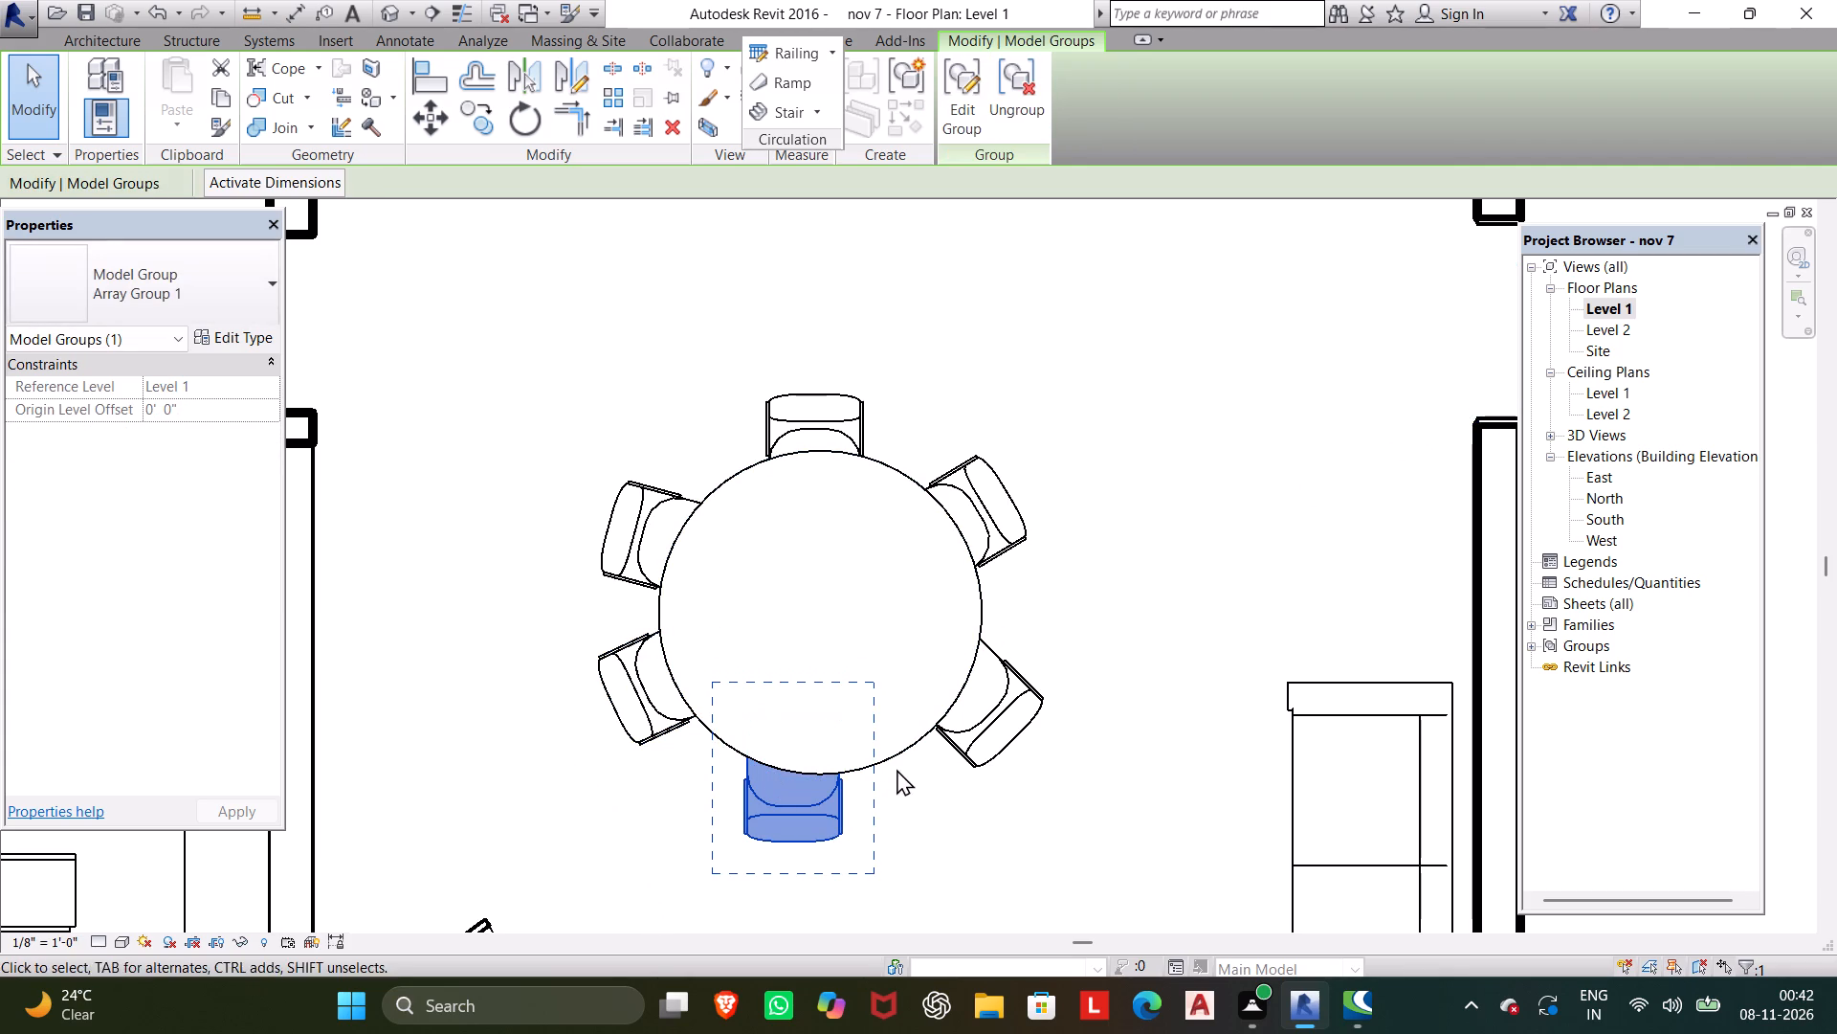
{"action": "left_click", "coordinate": [1116, 623]}
Slide the south dining chair east and west along the table's edge, placing it slightly west of the table's centreline.
{"action": "scroll", "coordinate": [1089, 630], "scroll_direction": "down", "scroll_amount": 5}
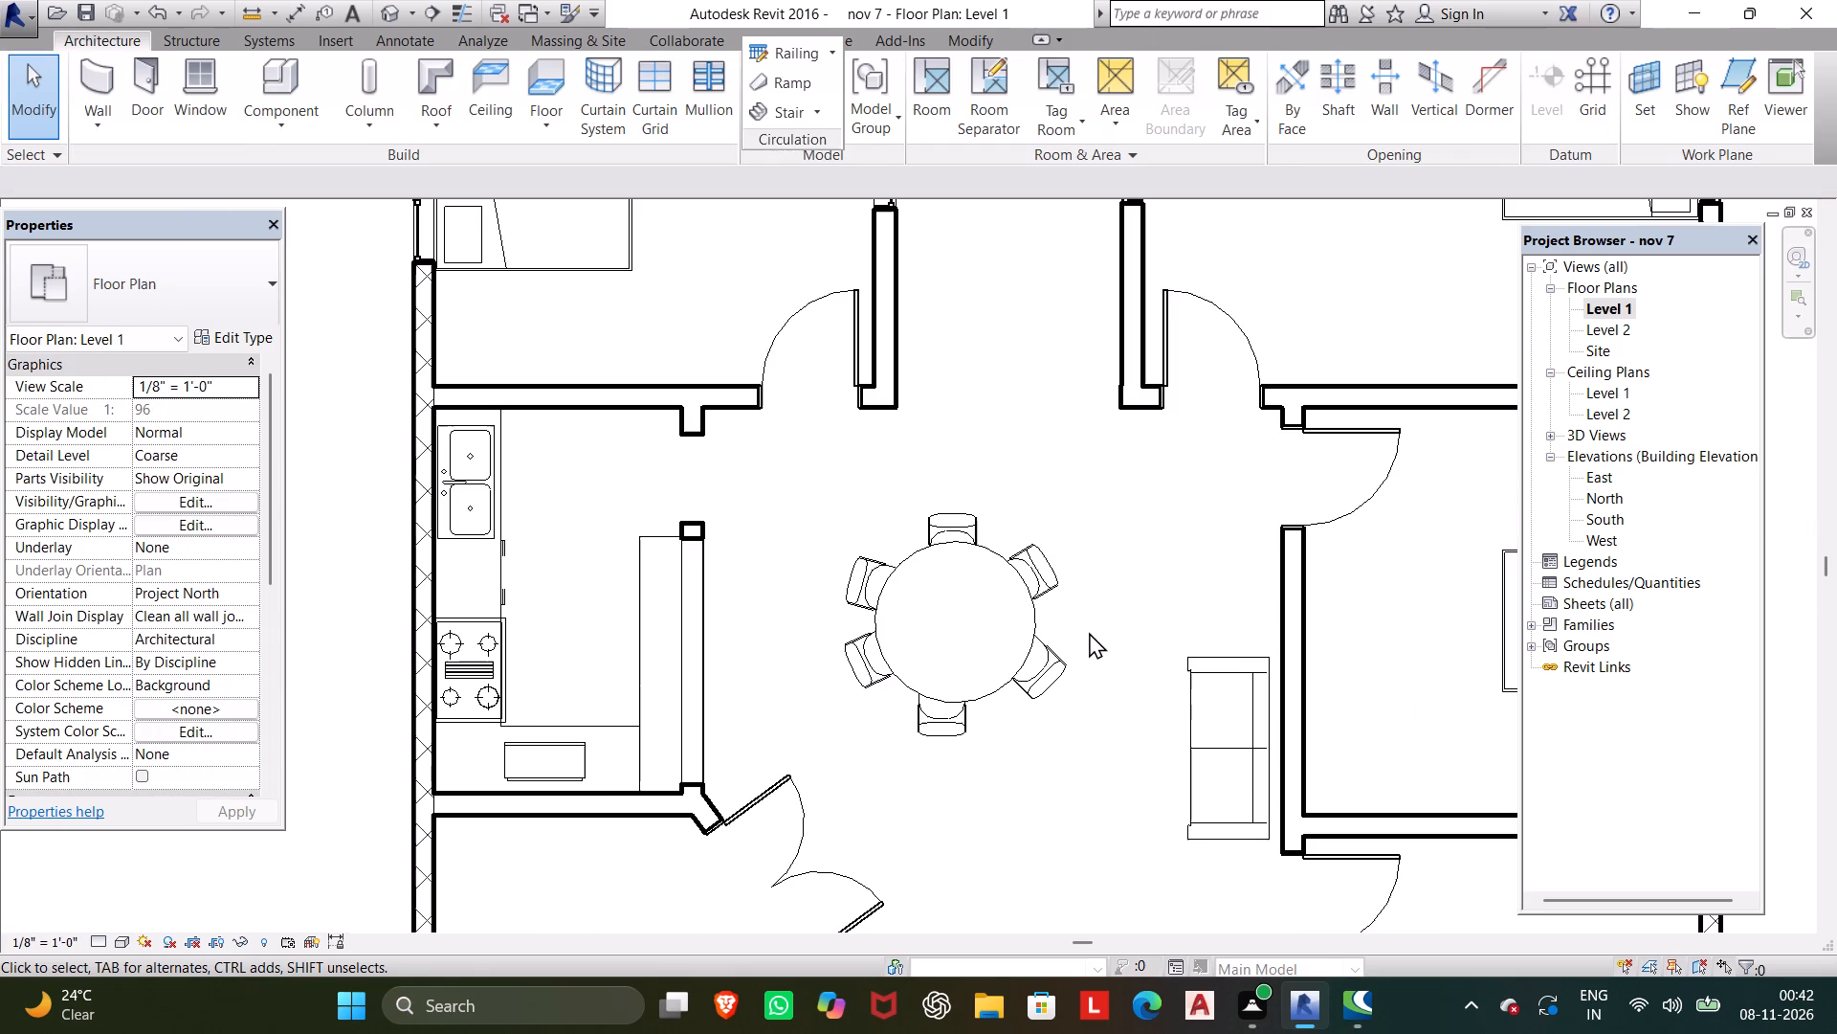
{"action": "left_click_drag", "start_coordinate": [936, 726], "coordinate": [969, 724]}
{"action": "left_click_drag", "start_coordinate": [975, 719], "coordinate": [902, 719]}
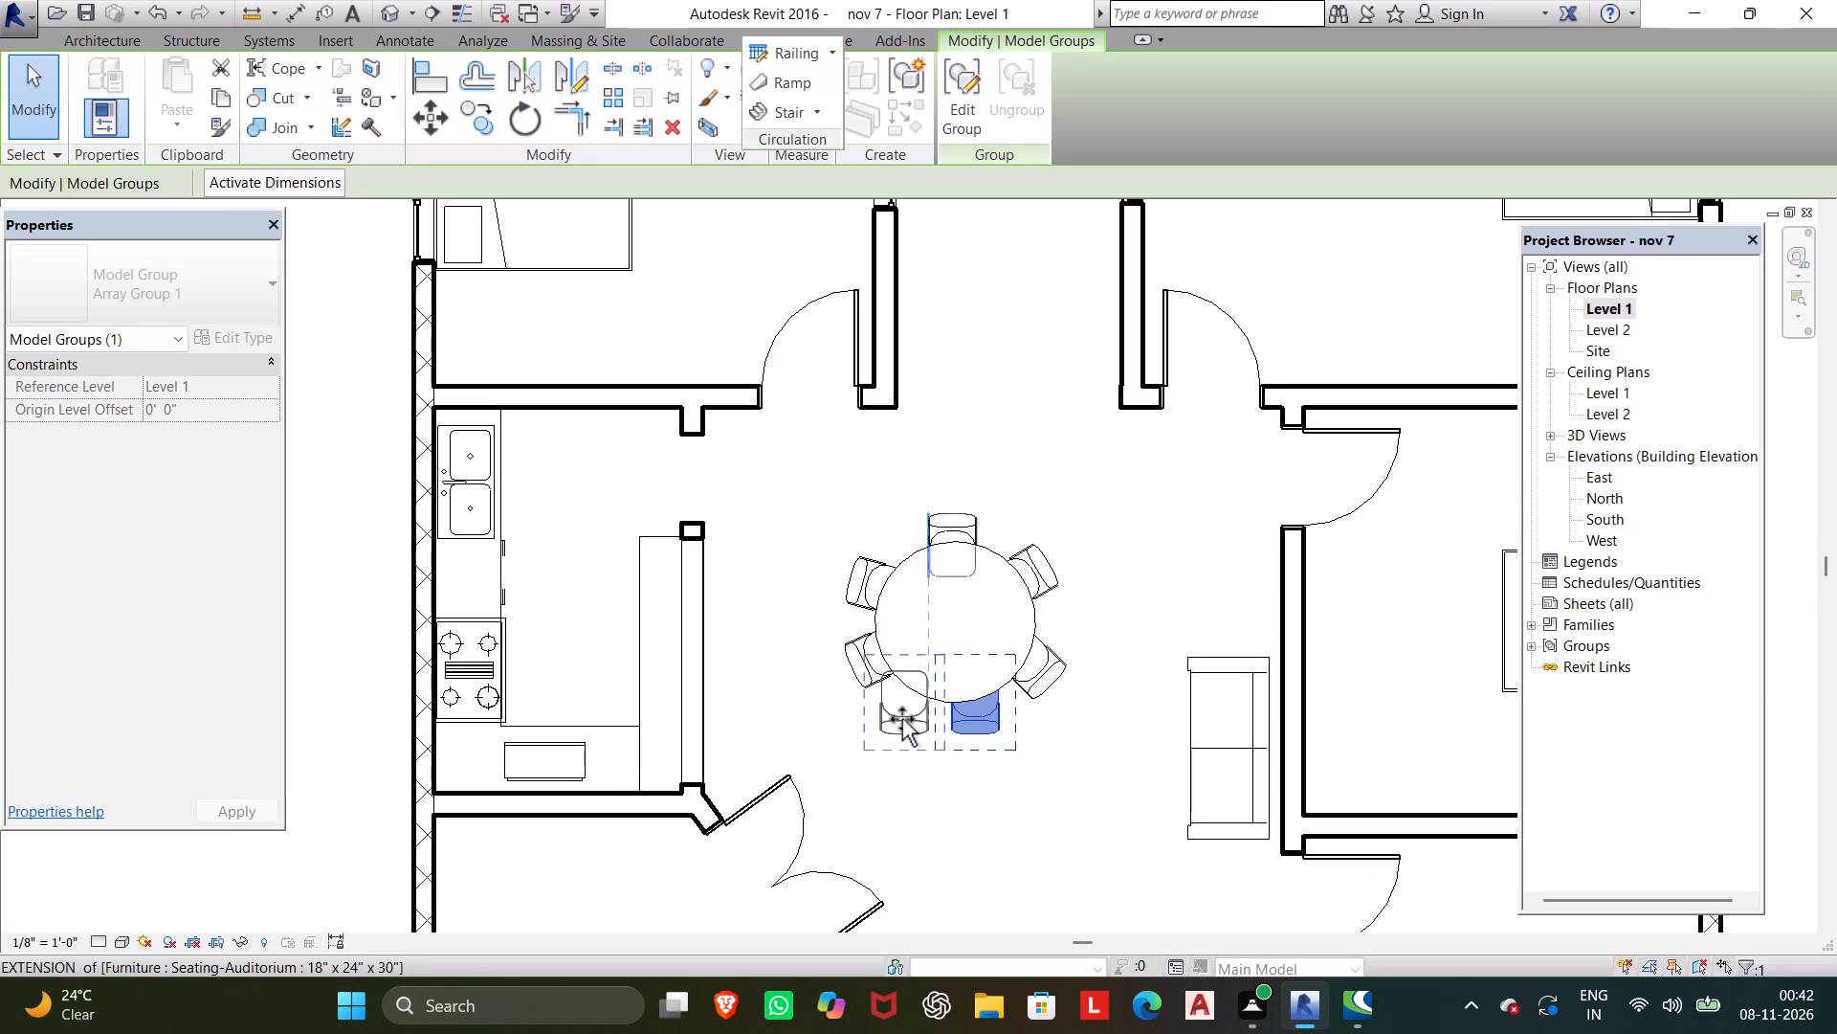
{"action": "left_click_drag", "start_coordinate": [902, 719], "coordinate": [937, 722]}
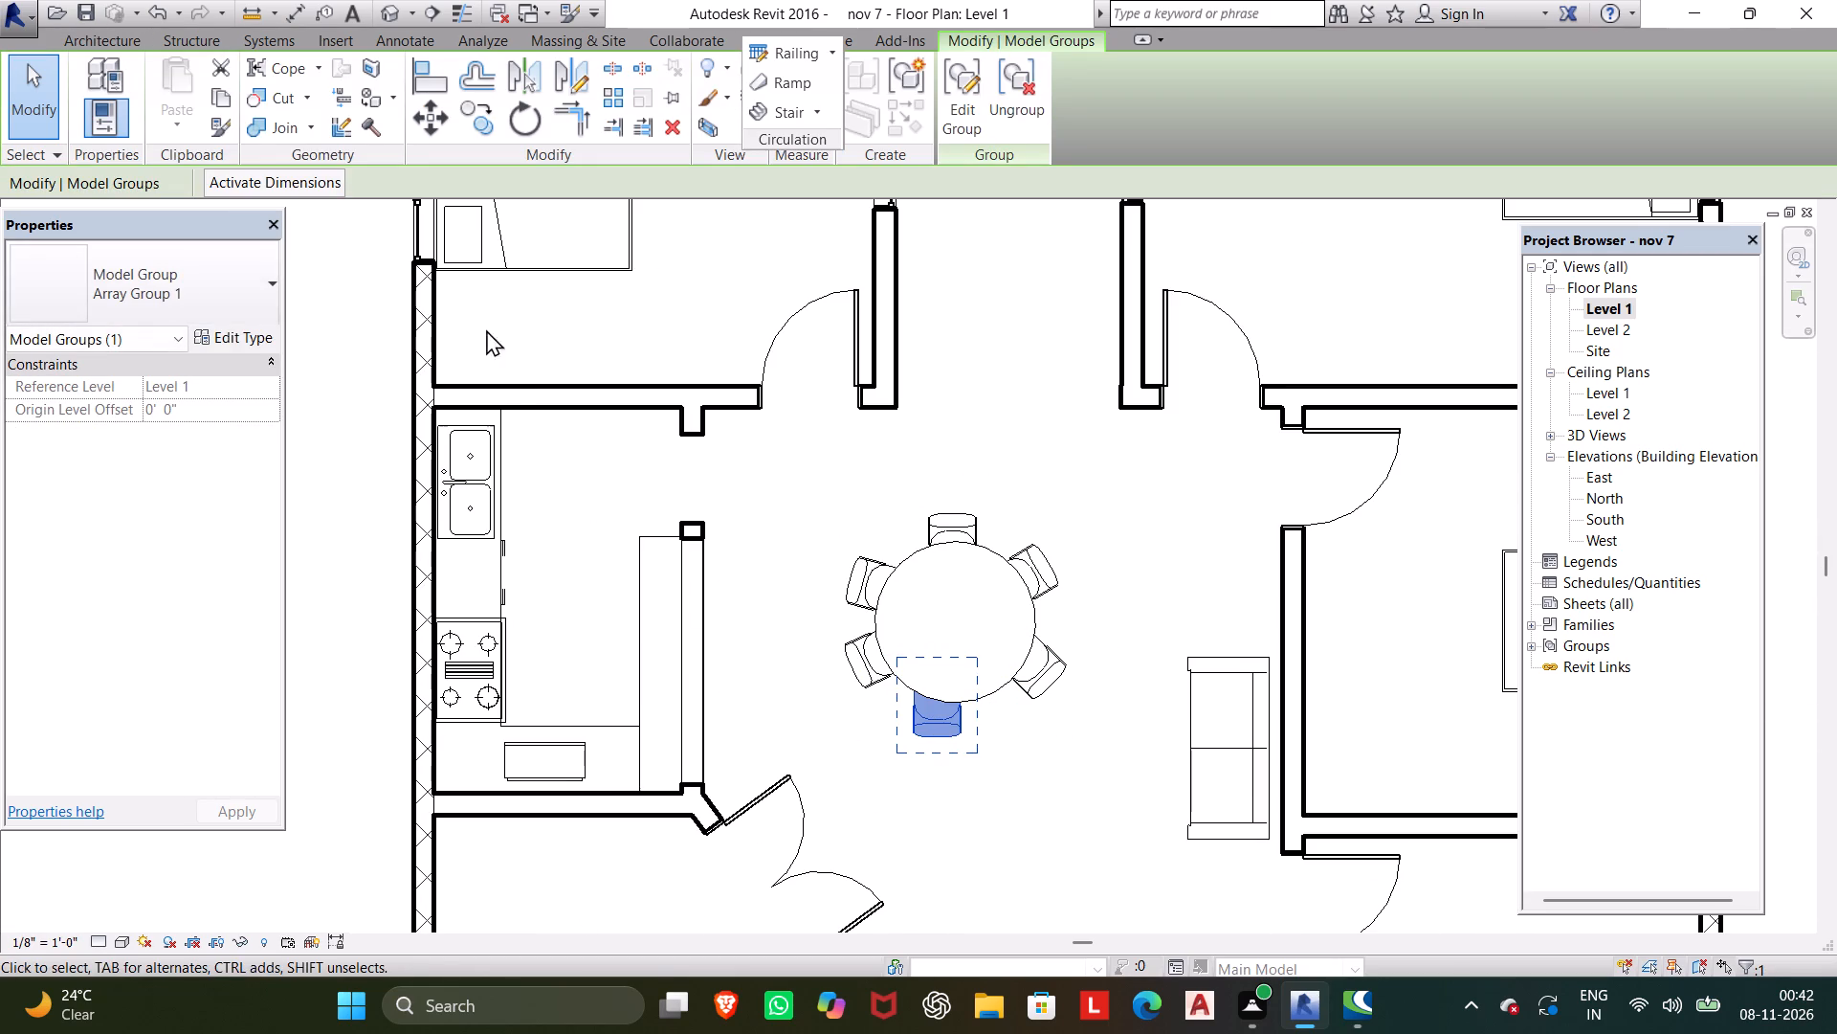
Rotate the south dining chair a few degrees clockwise about its own centre.
{"action": "left_click", "coordinate": [539, 126]}
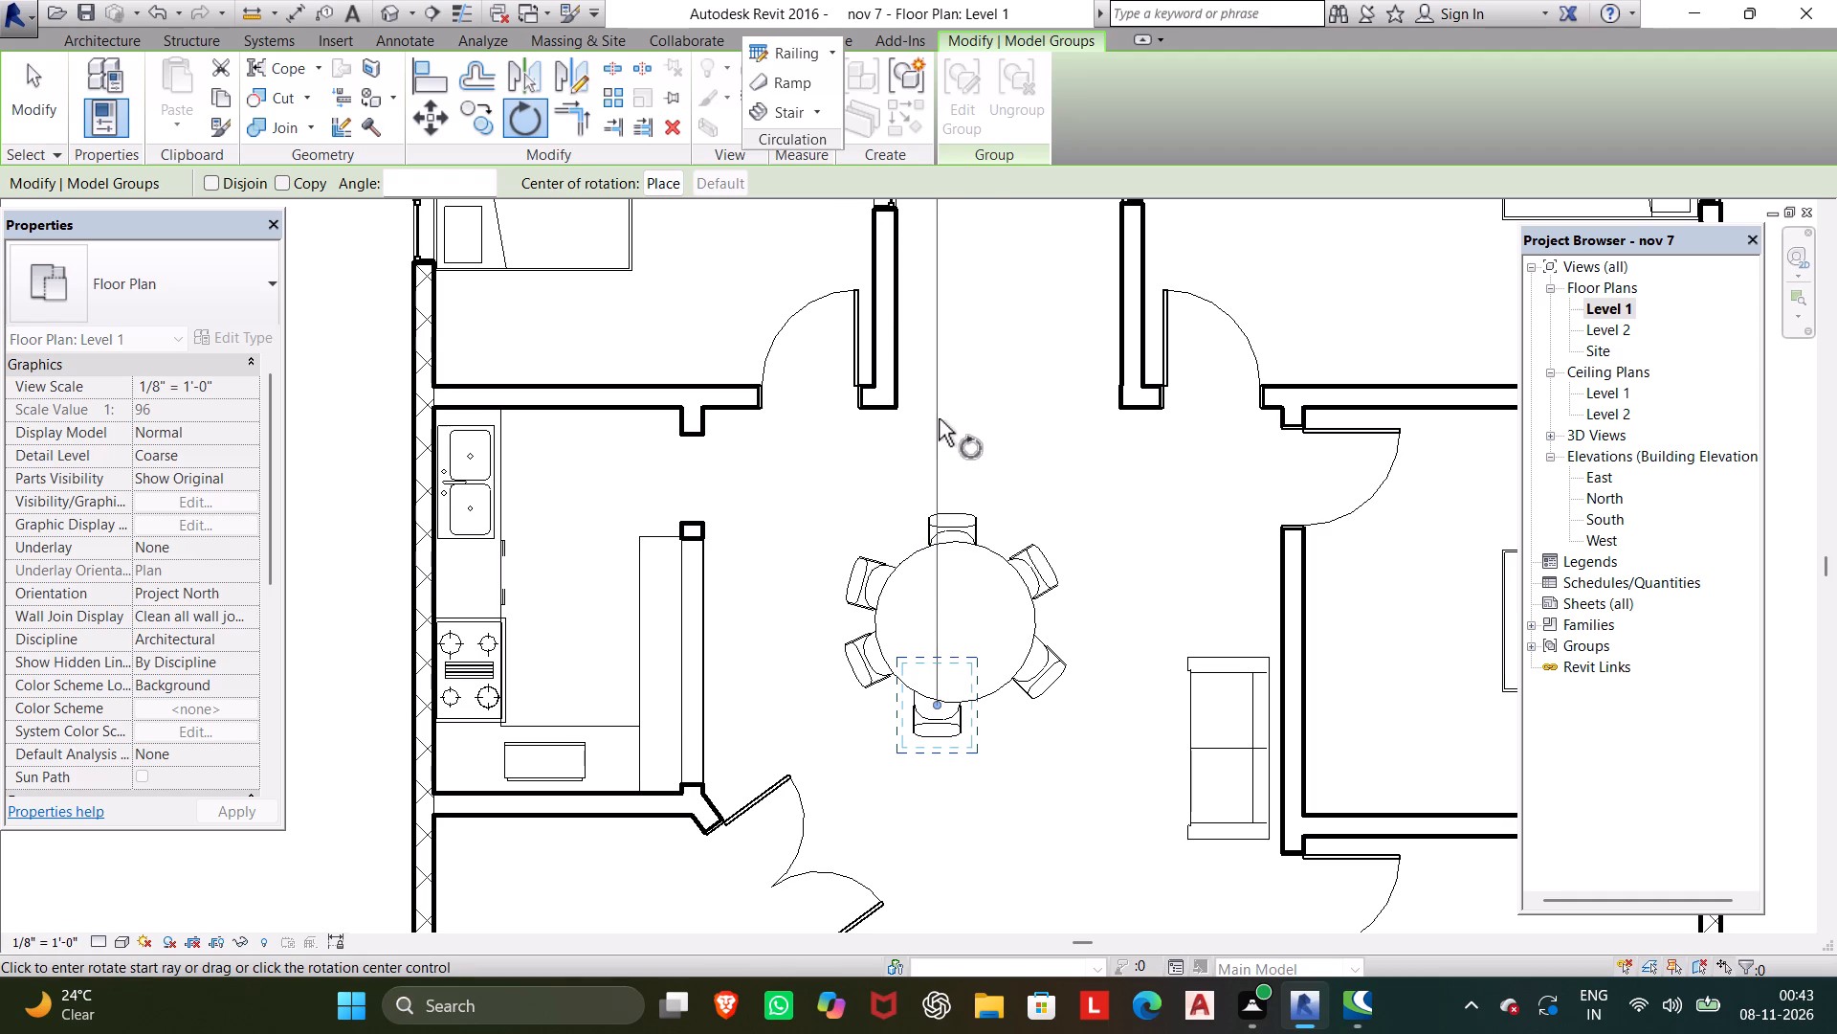
{"action": "left_click", "coordinate": [951, 418]}
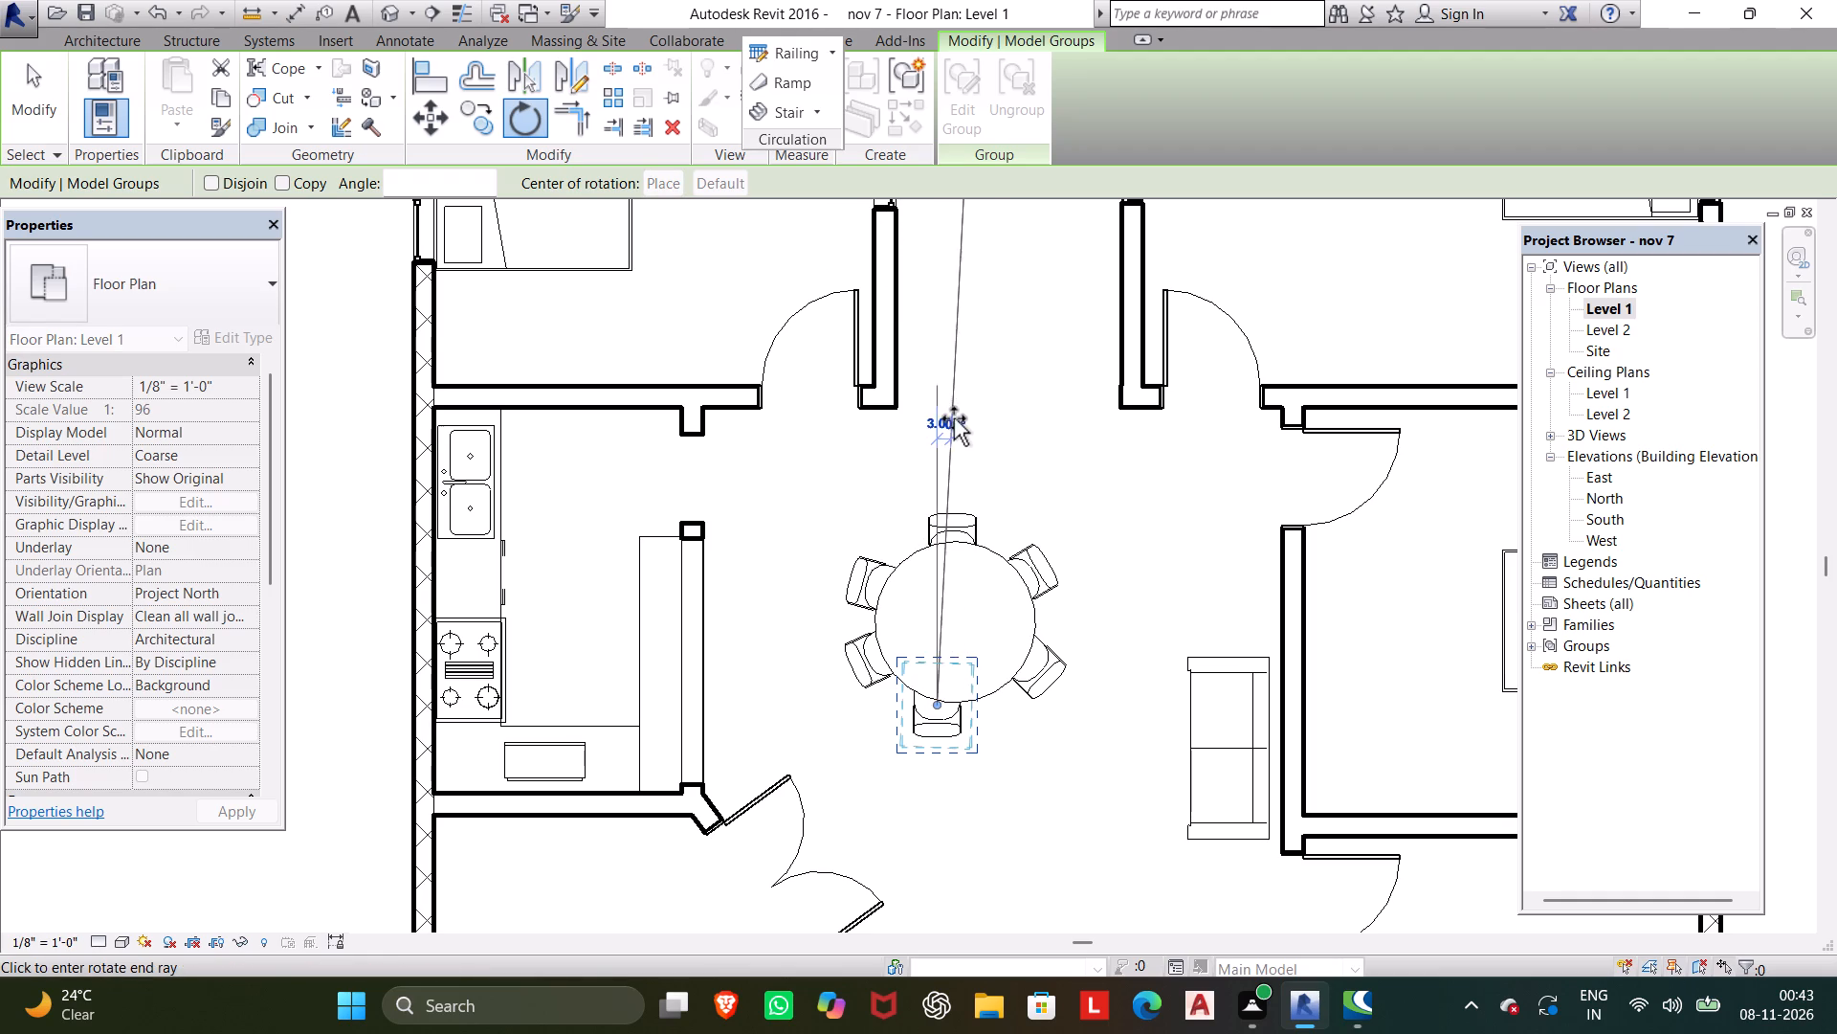
{"action": "left_click", "coordinate": [968, 424]}
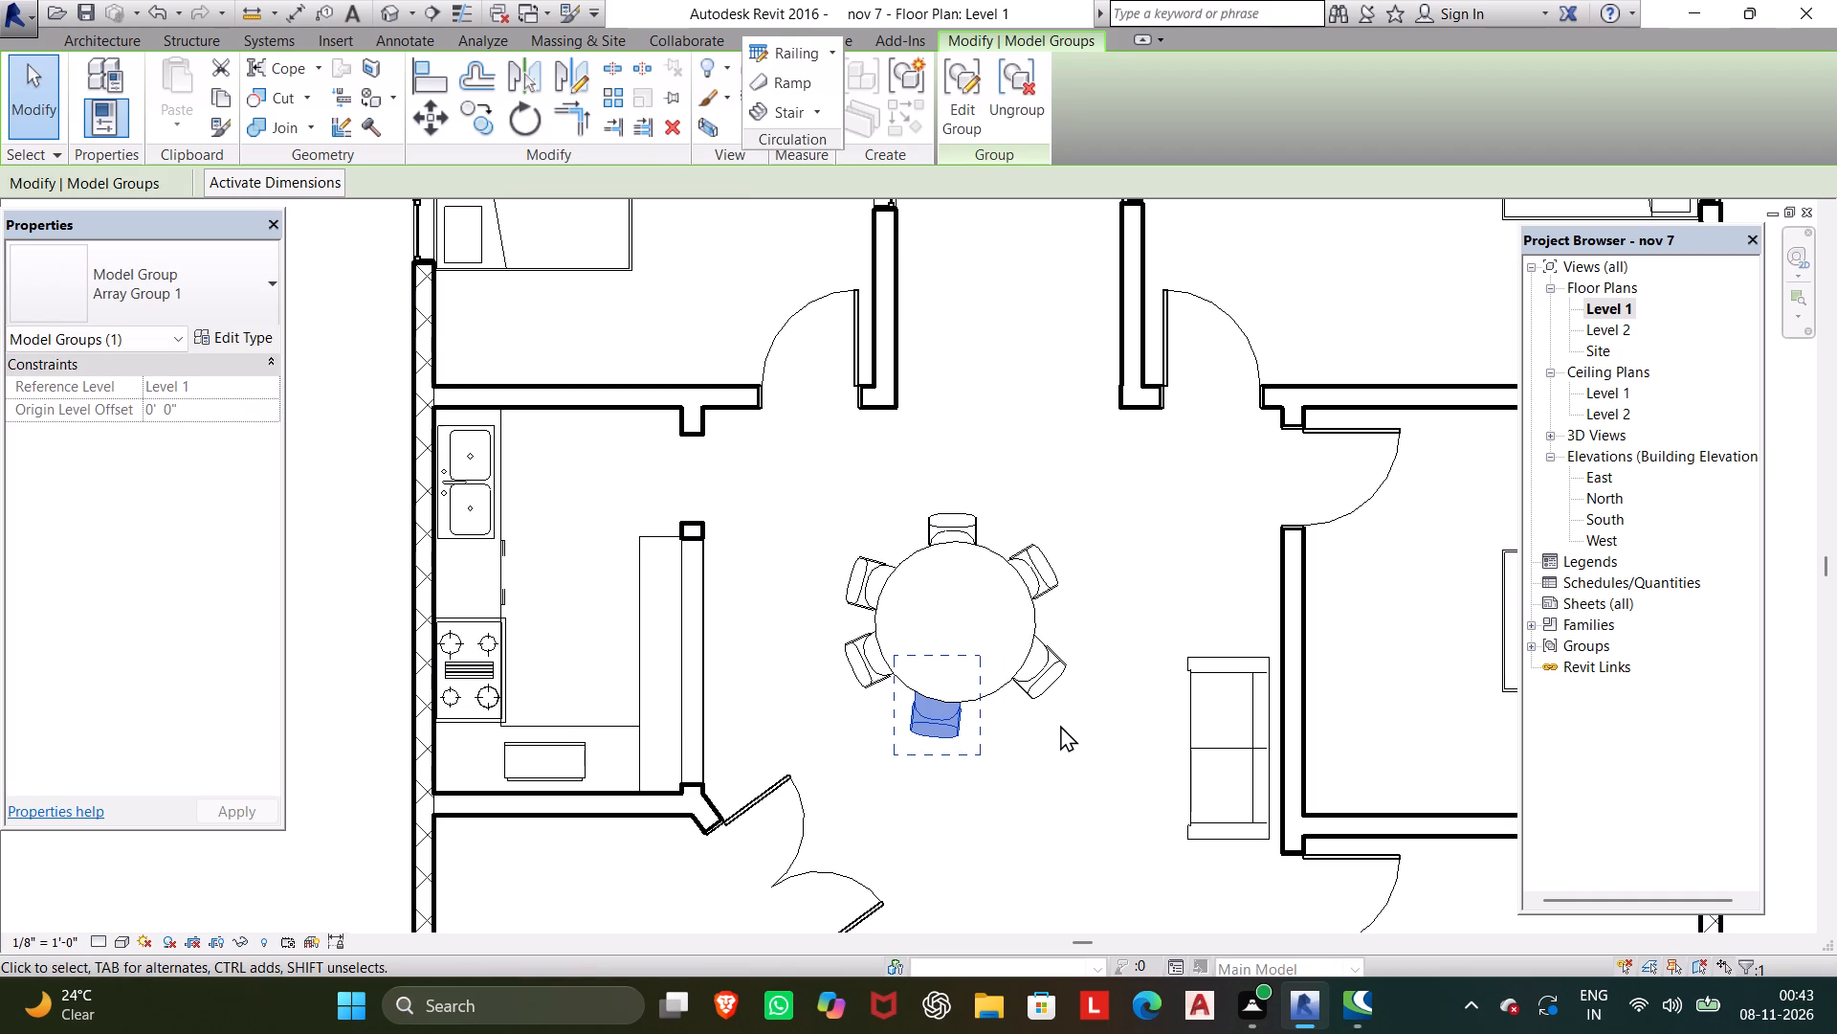
{"action": "key", "text": "grave"}
{"action": "key", "text": "Escape"}
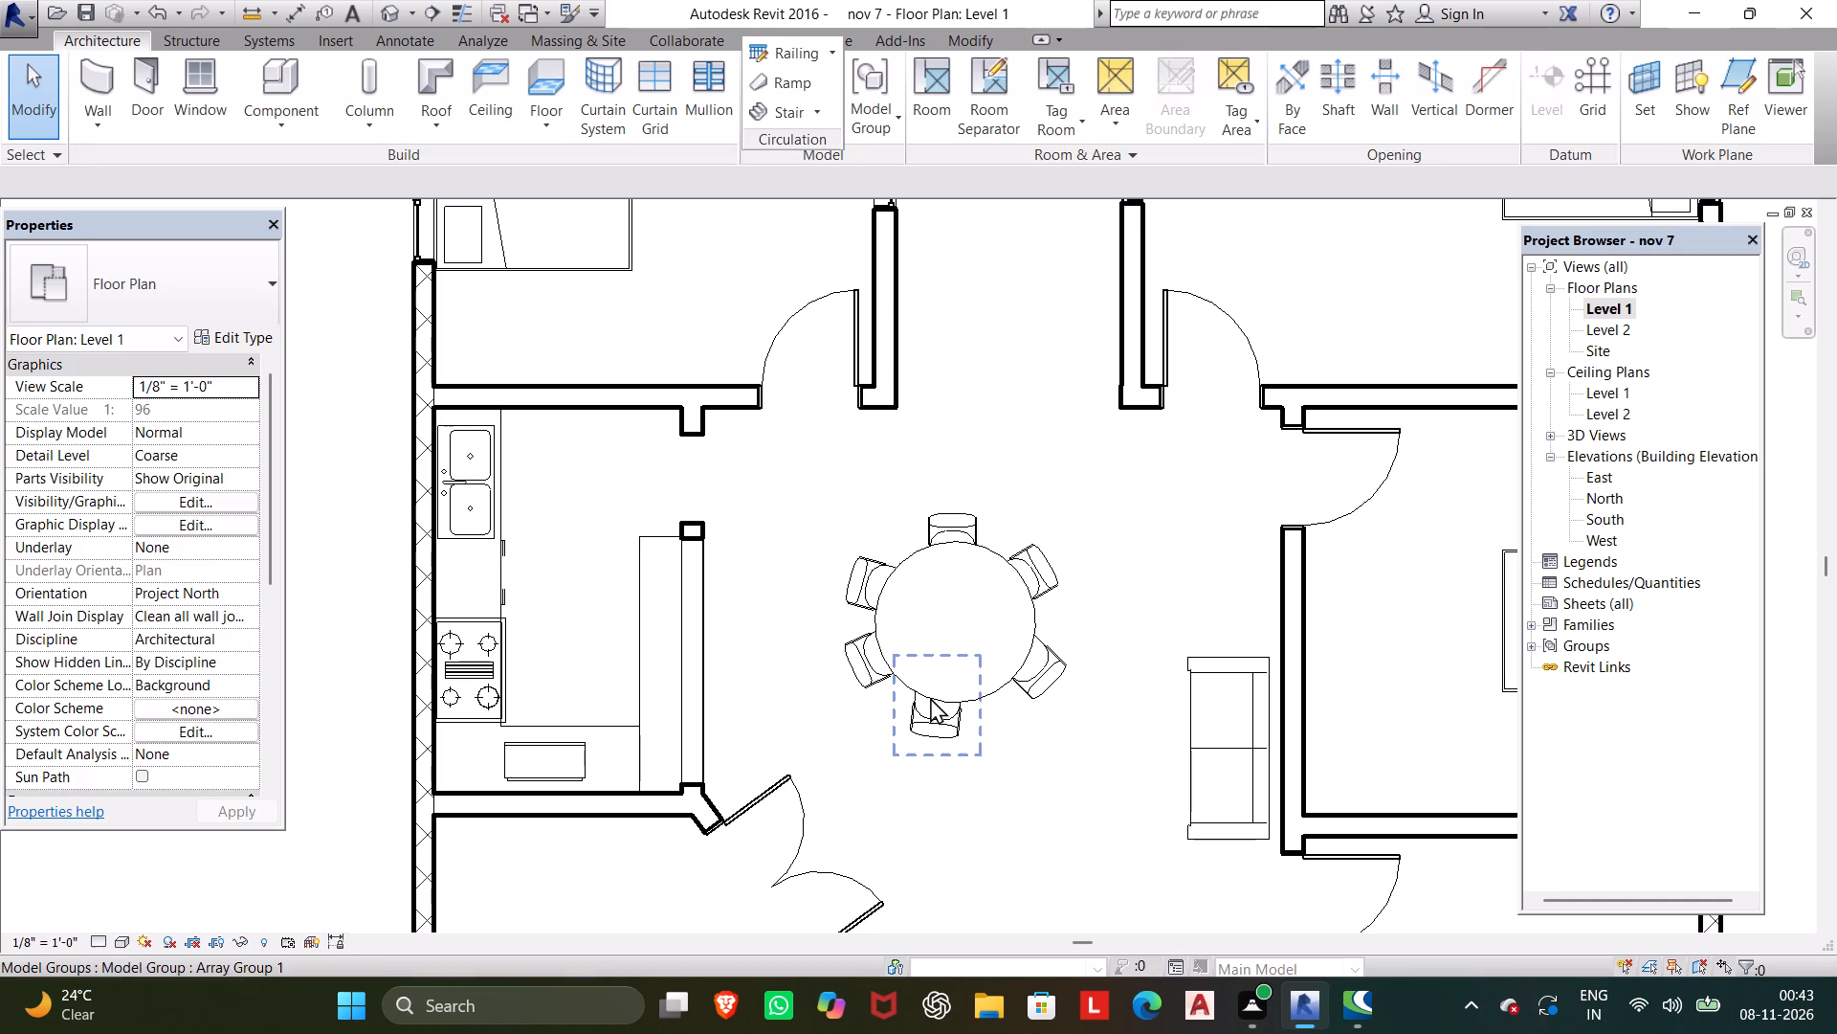
Nudge the rotated south dining chair east and slightly north, in line with the north chair across the table.
{"action": "left_click", "coordinate": [930, 697]}
{"action": "key", "text": "Right"}
{"action": "key", "text": "Right"}
{"action": "key", "text": "Right"}
{"action": "key", "text": "Up"}
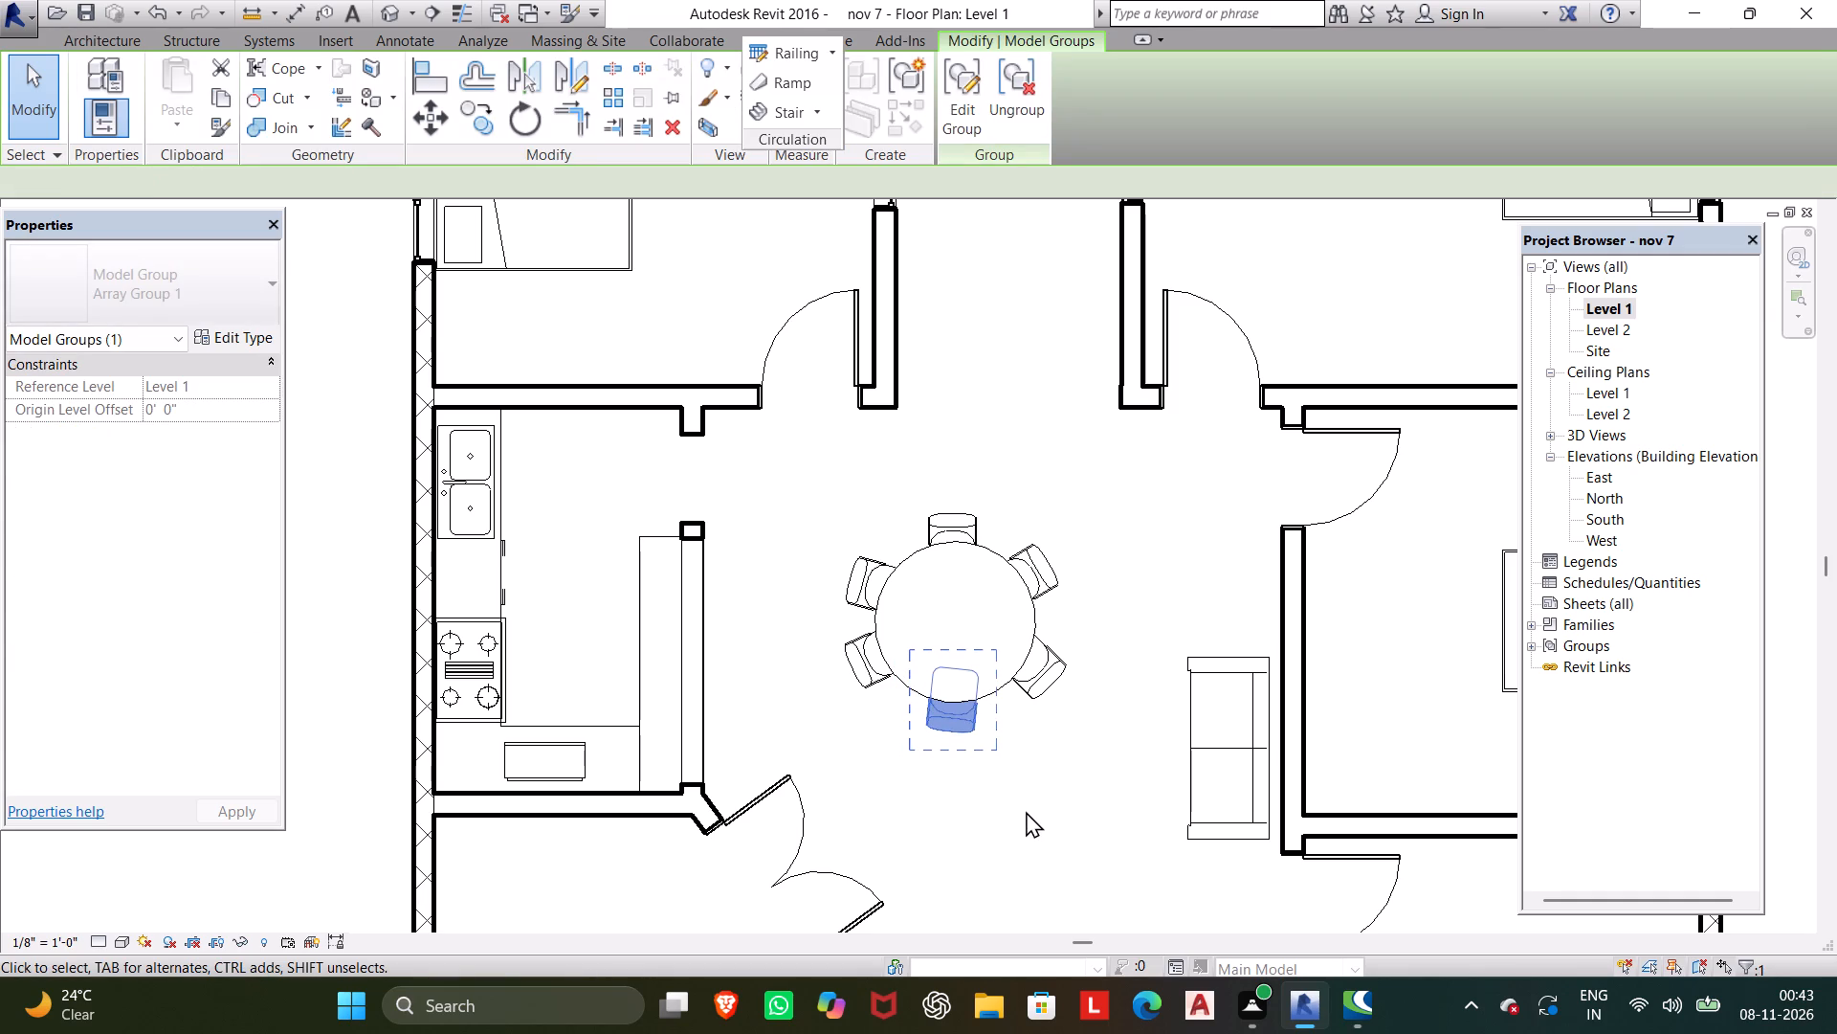
Nudge the southwest dining chair slightly south to even the gap between it and the northwest chair.
{"action": "left_click", "coordinate": [858, 657]}
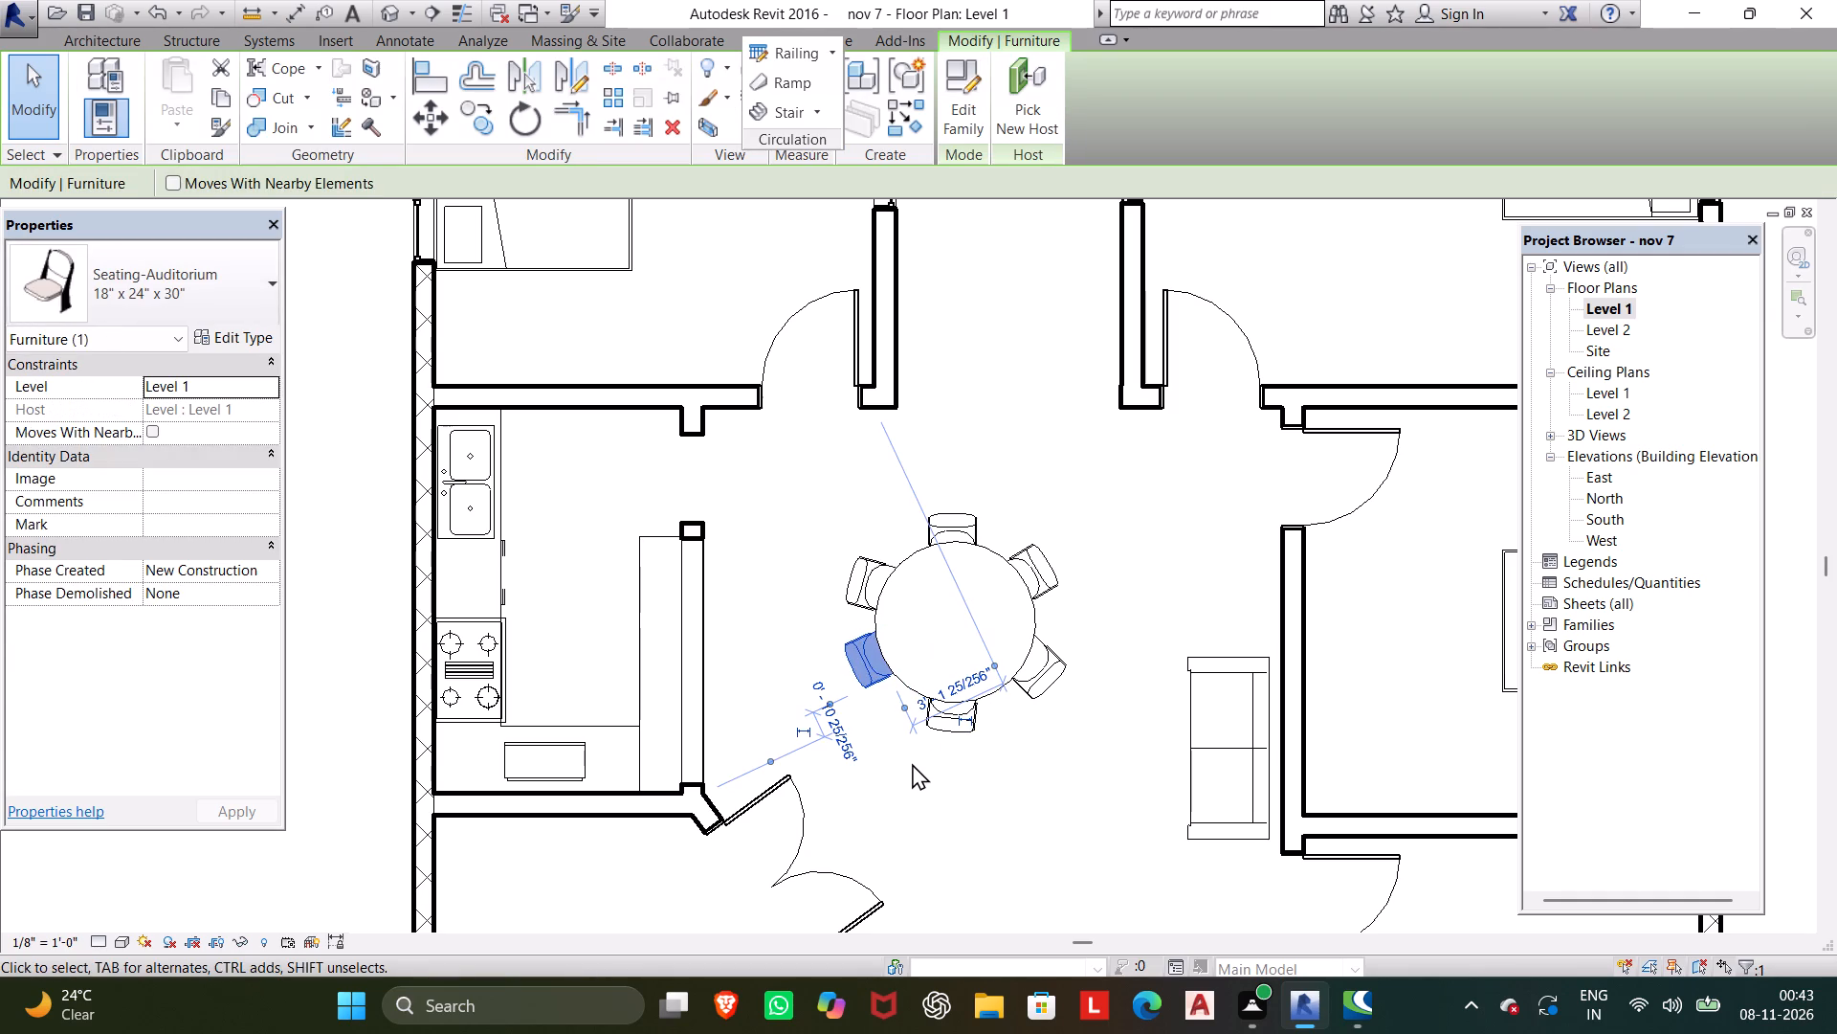
{"action": "key", "text": "Right"}
{"action": "key", "text": "Right"}
{"action": "key", "text": "Left"}
{"action": "key", "text": "Left"}
{"action": "key", "text": "Down"}
{"action": "key", "text": "Down"}
{"action": "key", "text": "Down"}
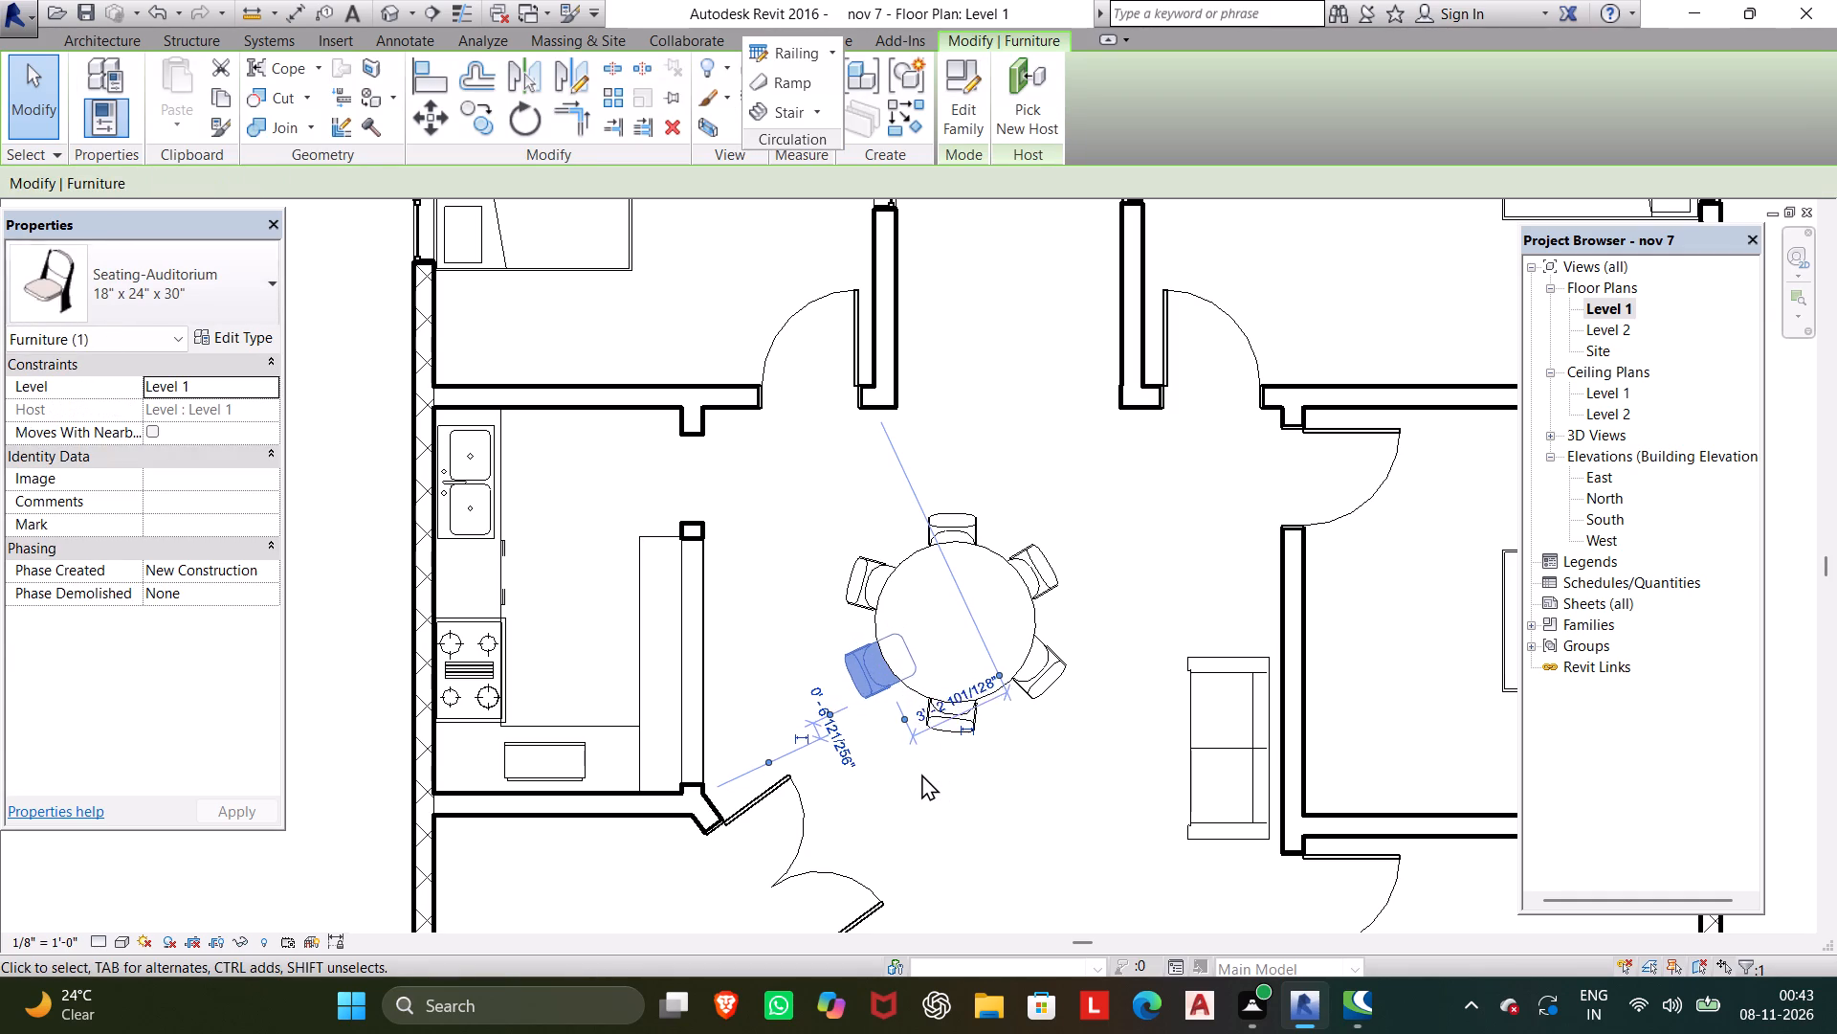
{"action": "key", "text": "Up"}
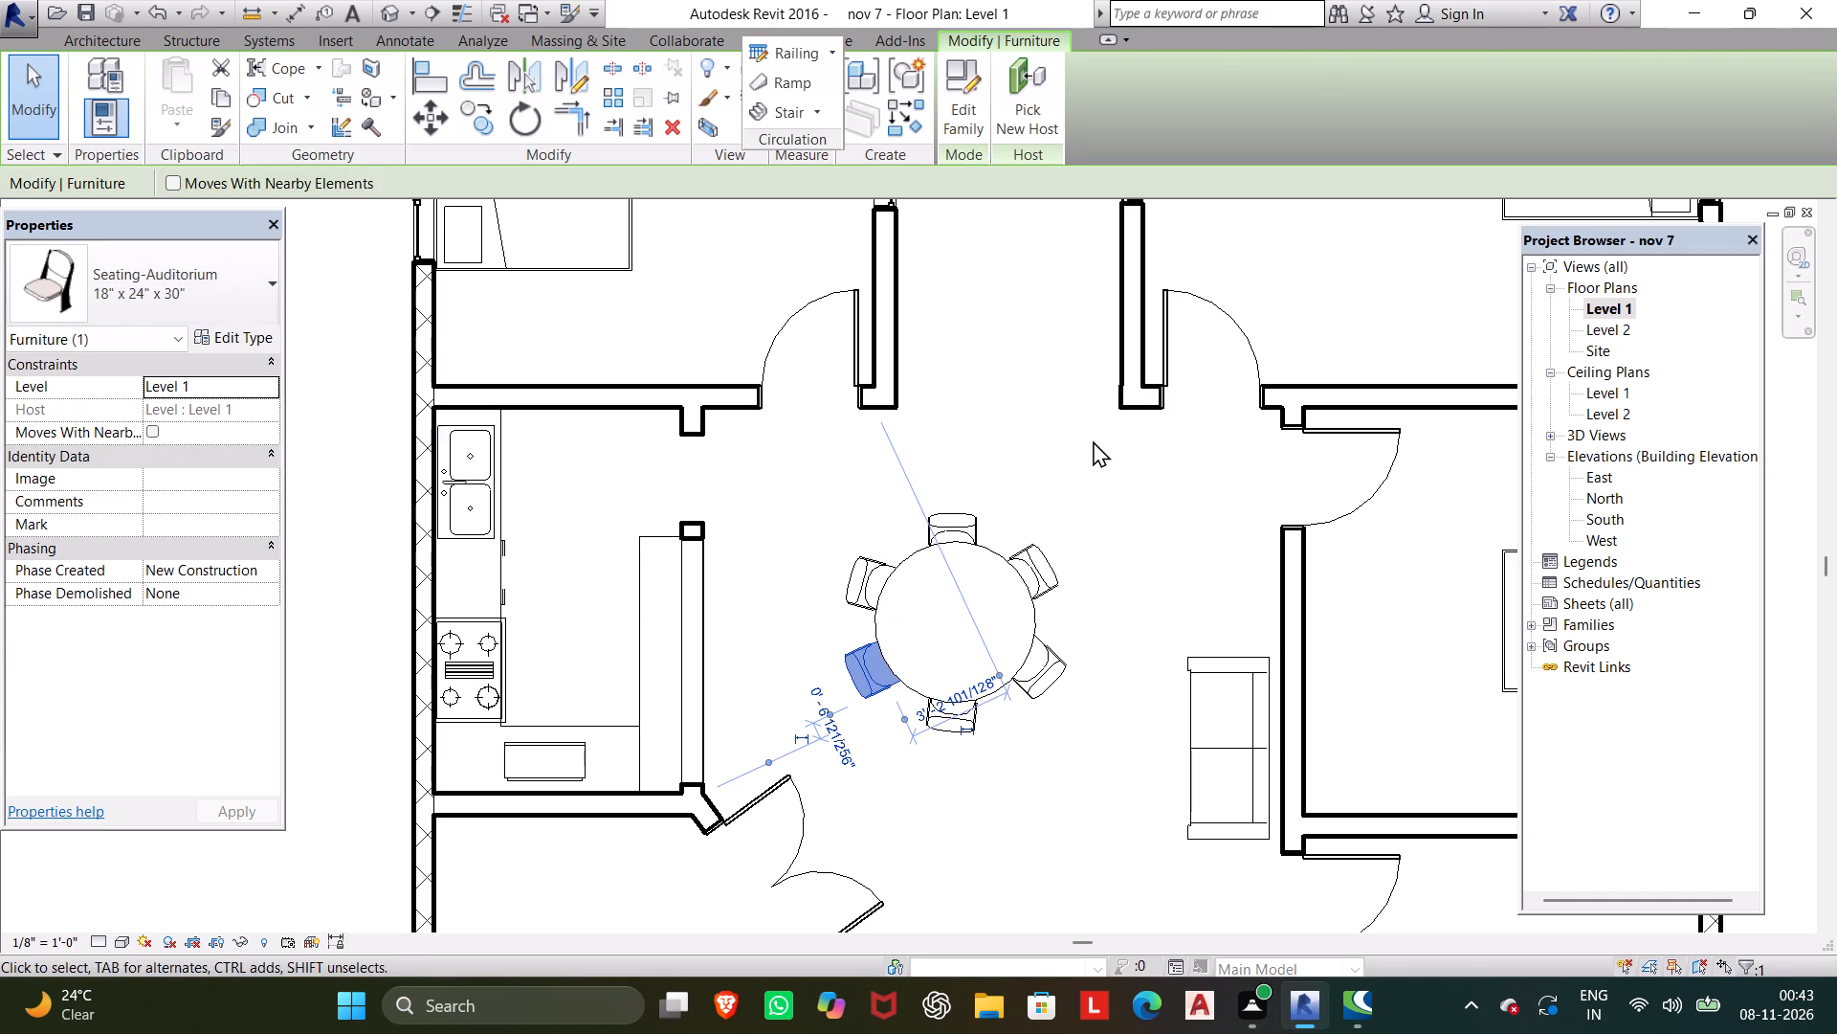
{"action": "left_click", "coordinate": [1085, 443]}
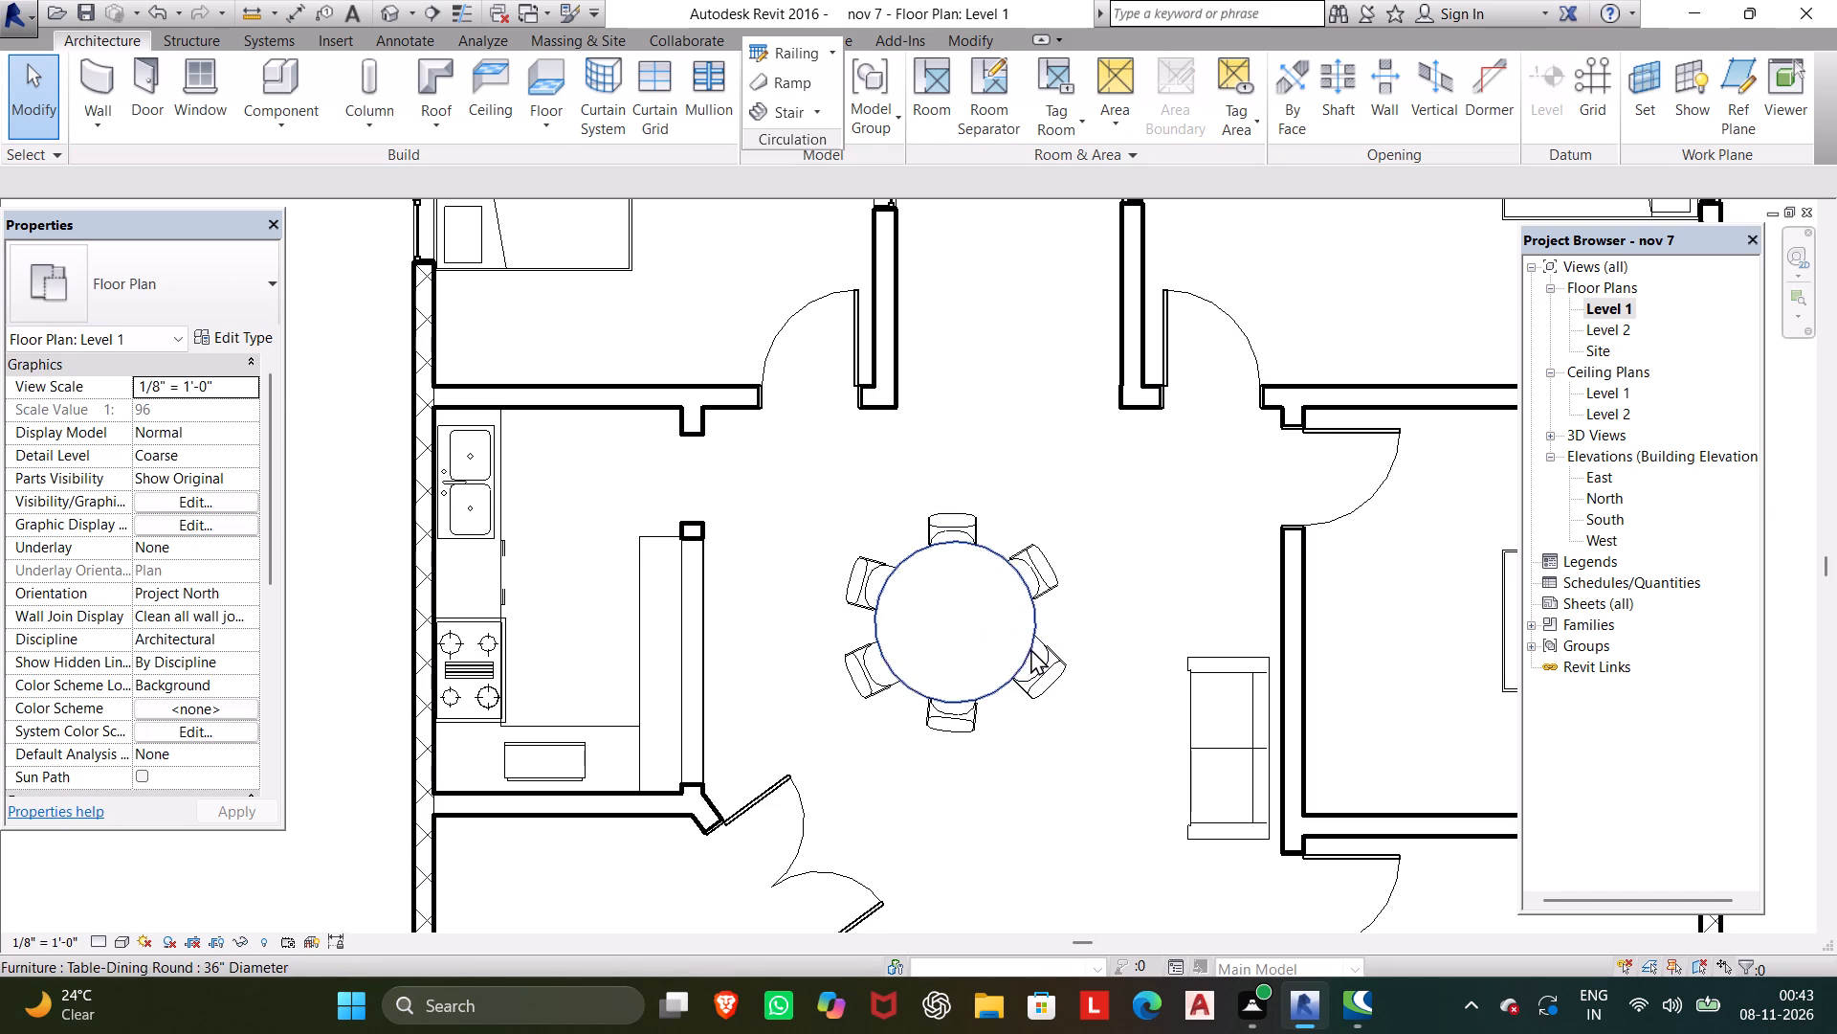
Rotate the southeast dining chair about 9.6° counterclockwise so it faces the round table's centre.
{"action": "left_click", "coordinate": [1031, 649]}
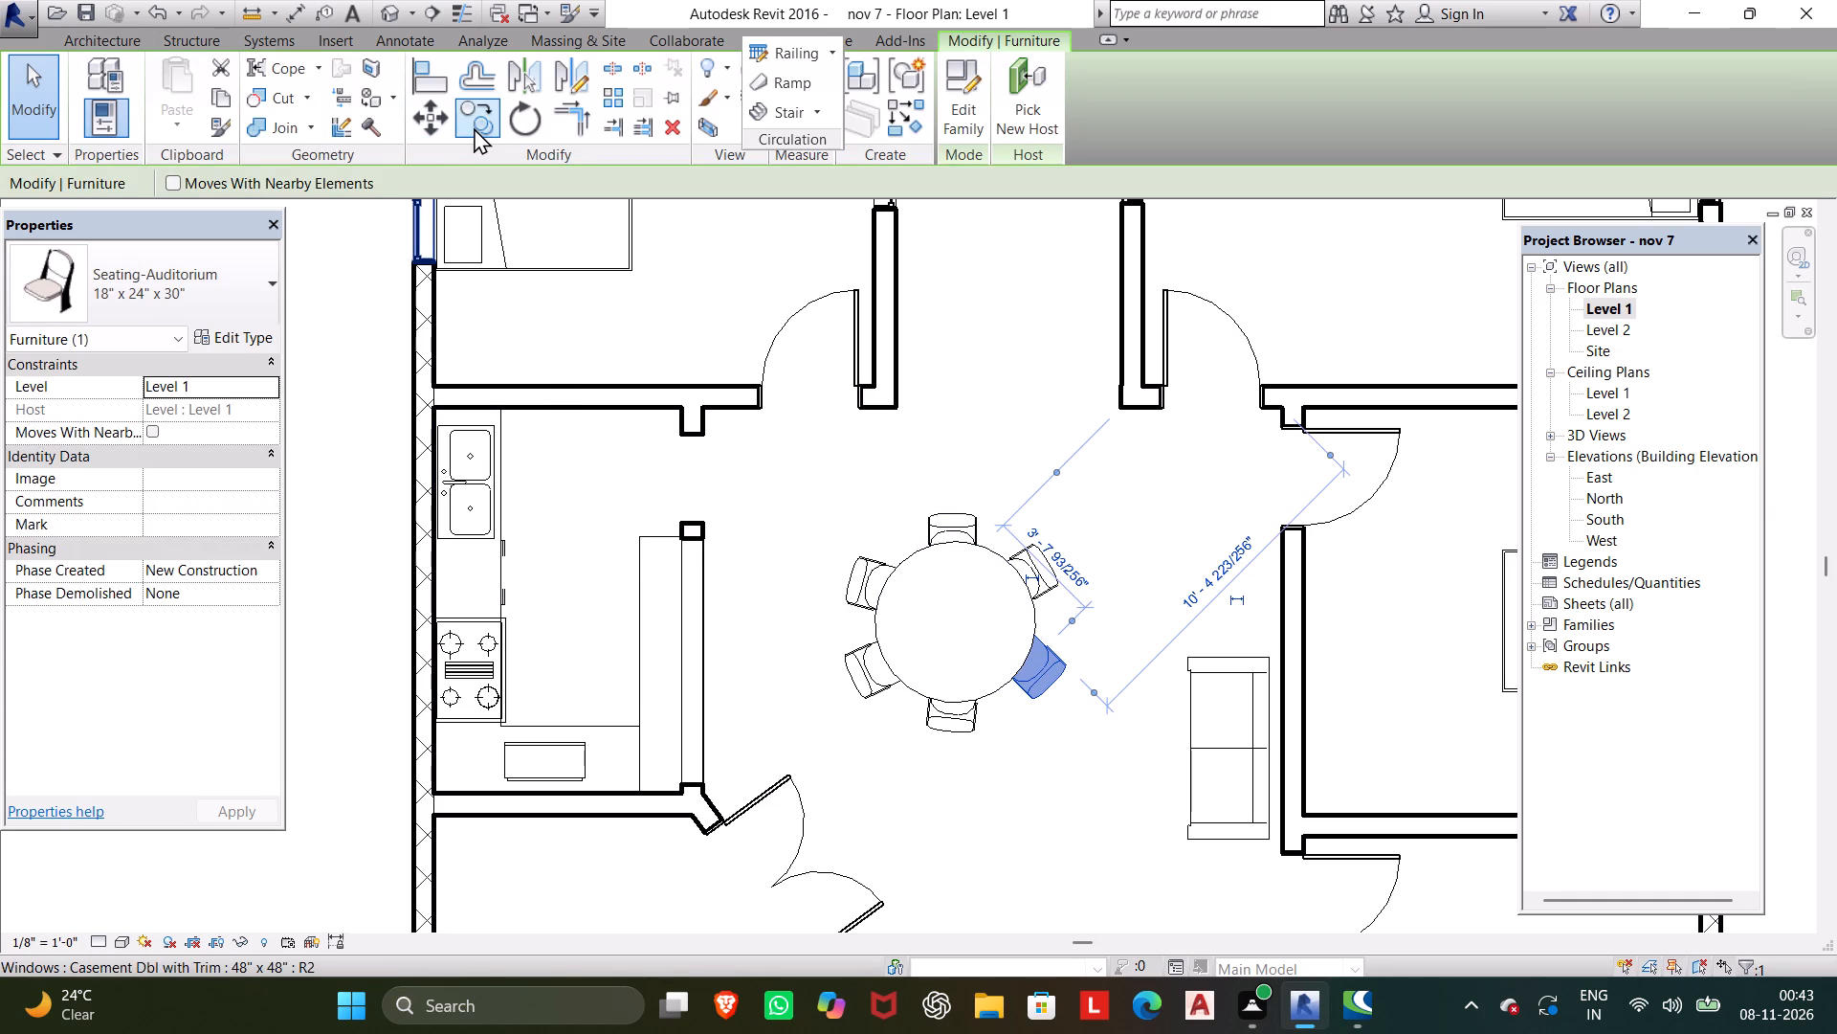
{"action": "left_click", "coordinate": [517, 121]}
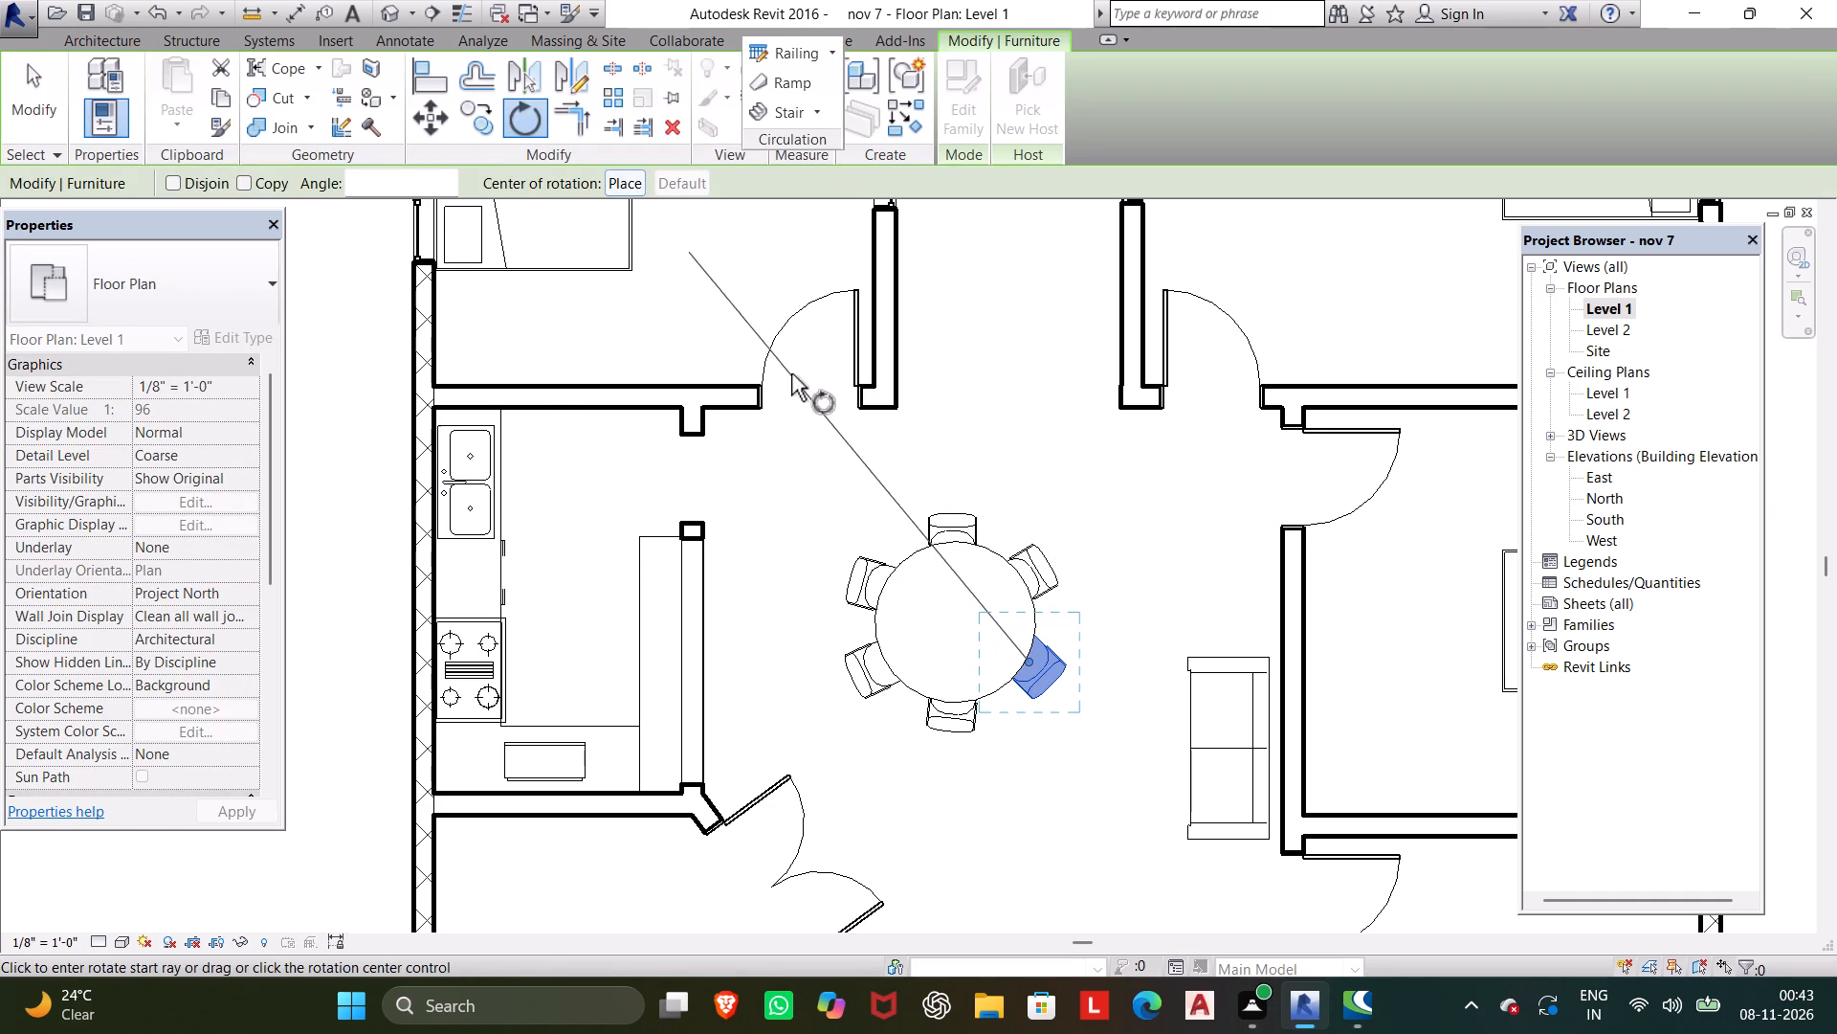
{"action": "left_click", "coordinate": [767, 370]}
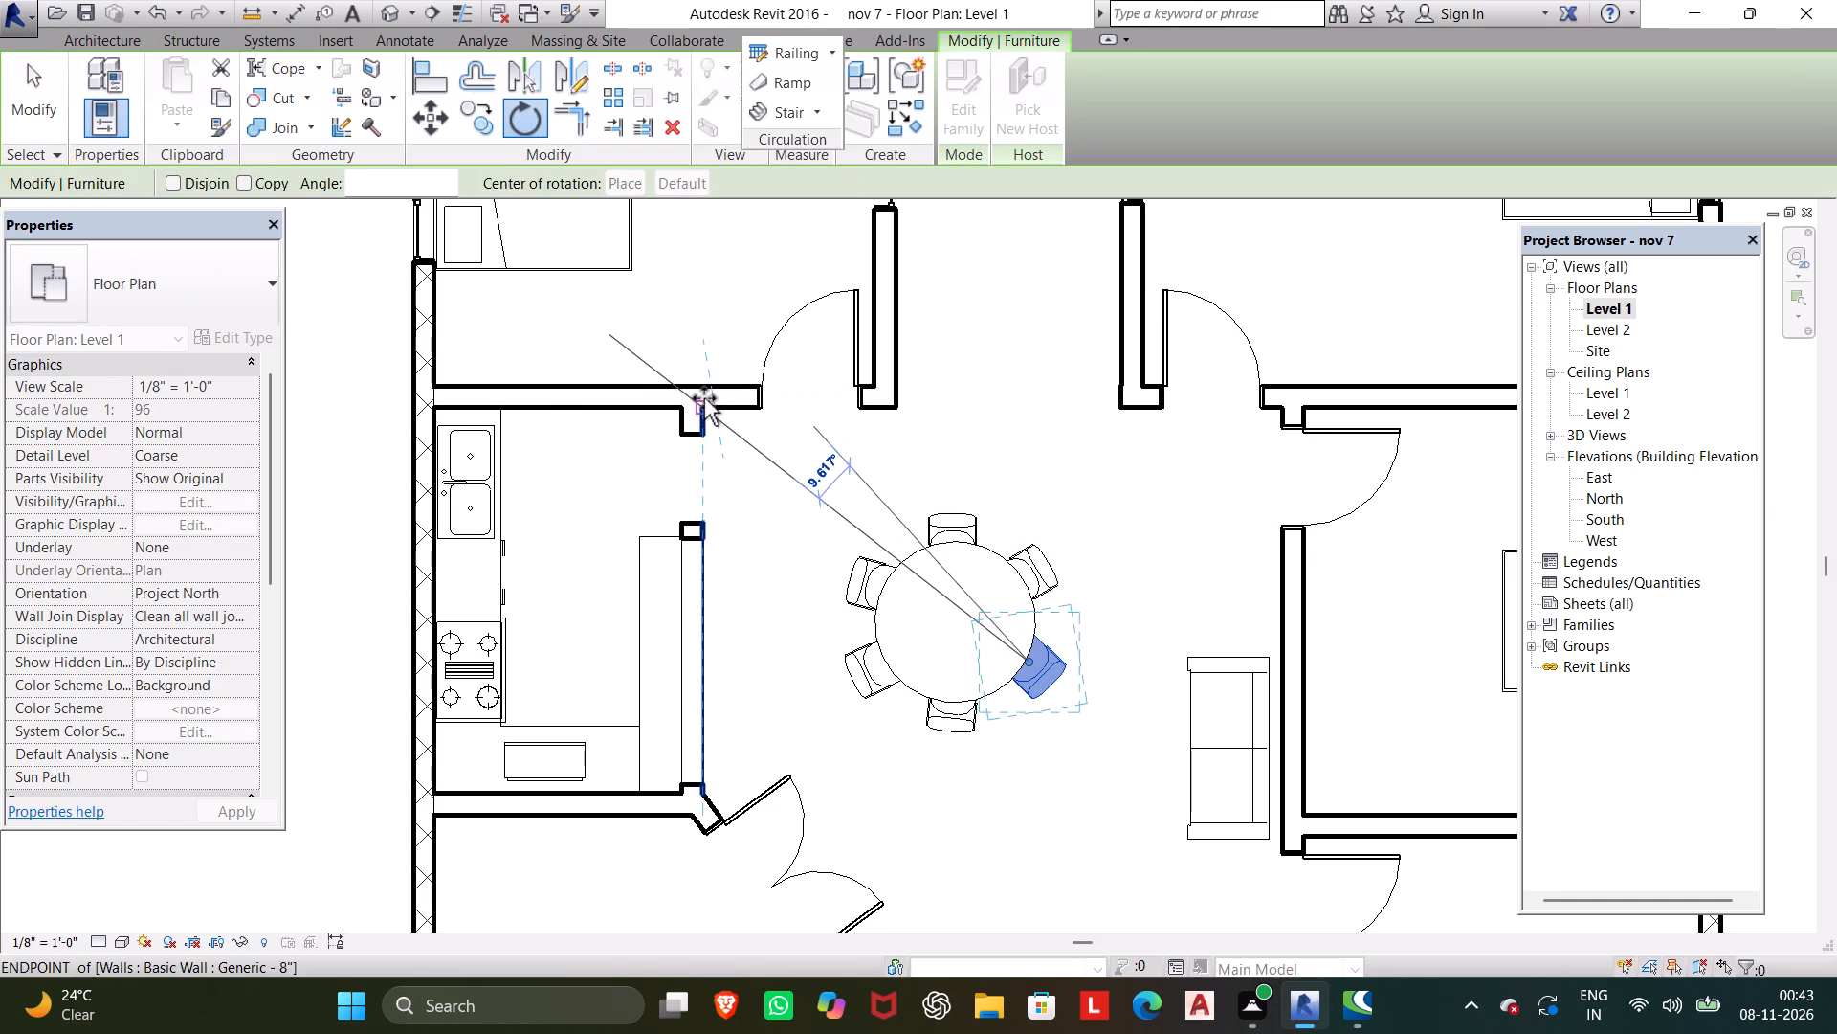
{"action": "left_click", "coordinate": [704, 398]}
{"action": "left_click", "coordinate": [889, 492]}
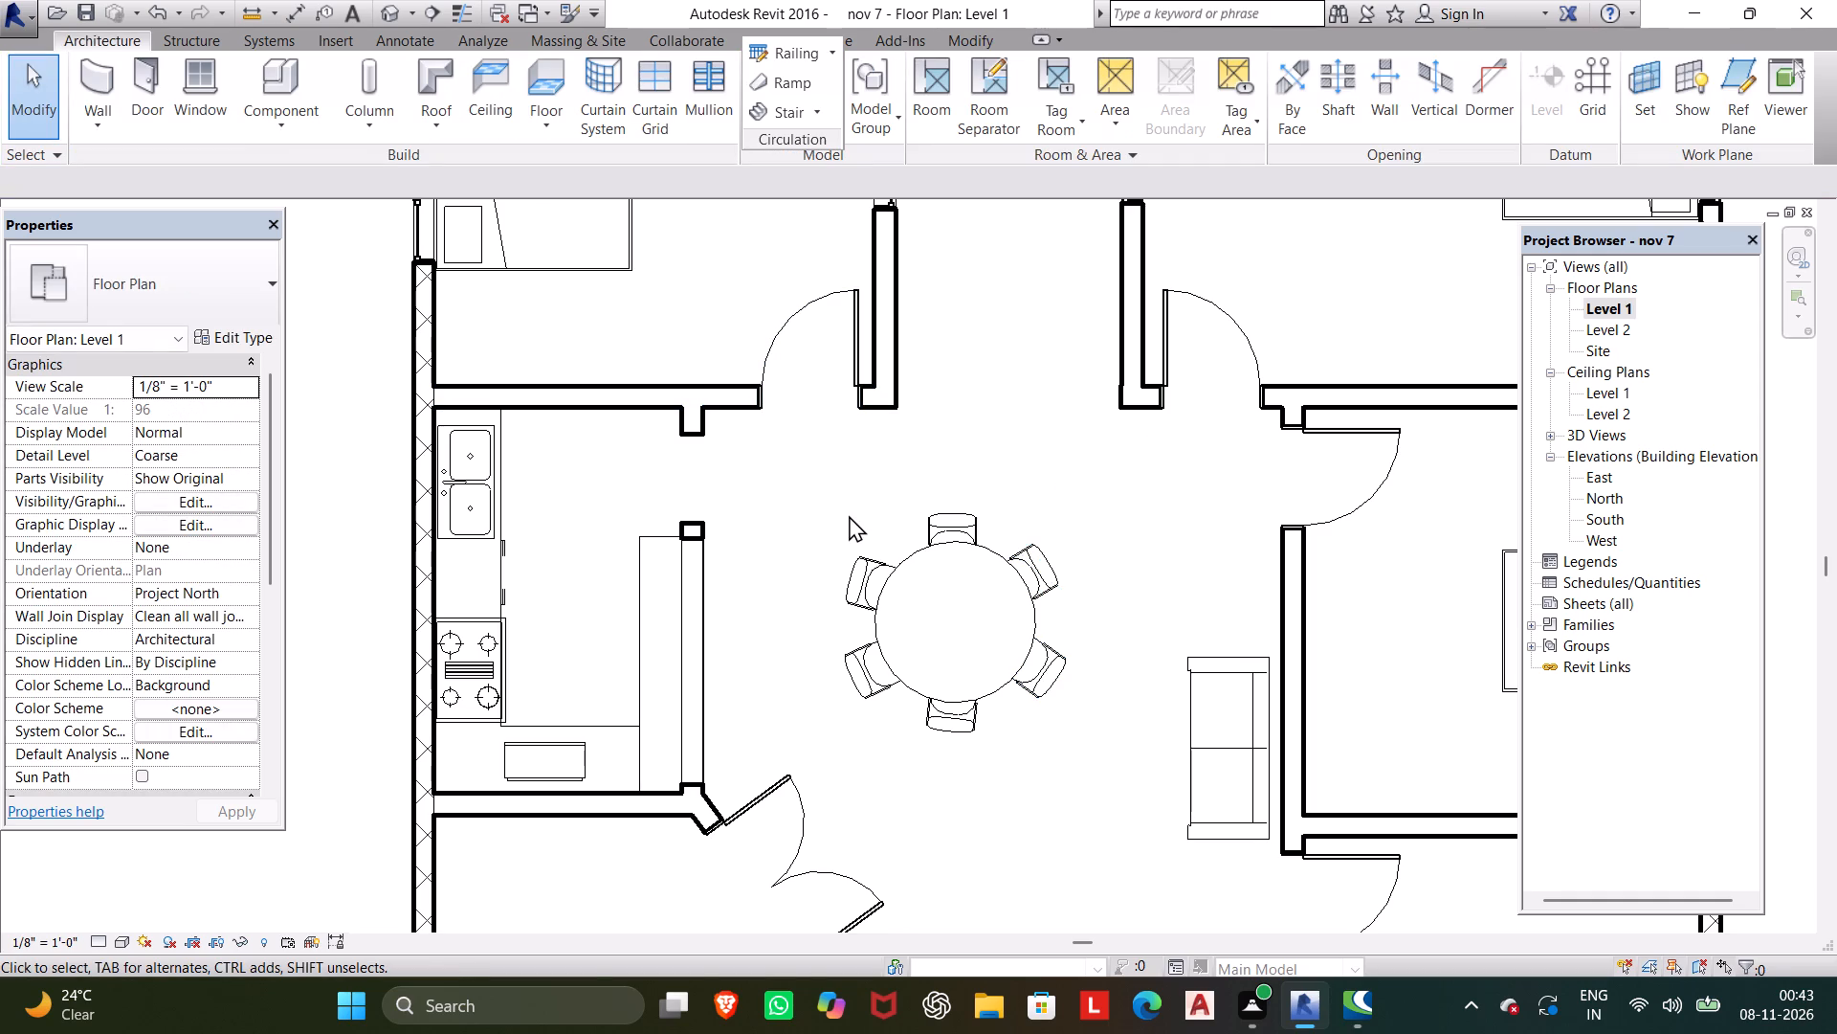
Start a new architectural floor on Level 1 using the LW Concrete on Metal Deck type.
{"action": "scroll", "coordinate": [852, 515], "scroll_direction": "down", "scroll_amount": 3}
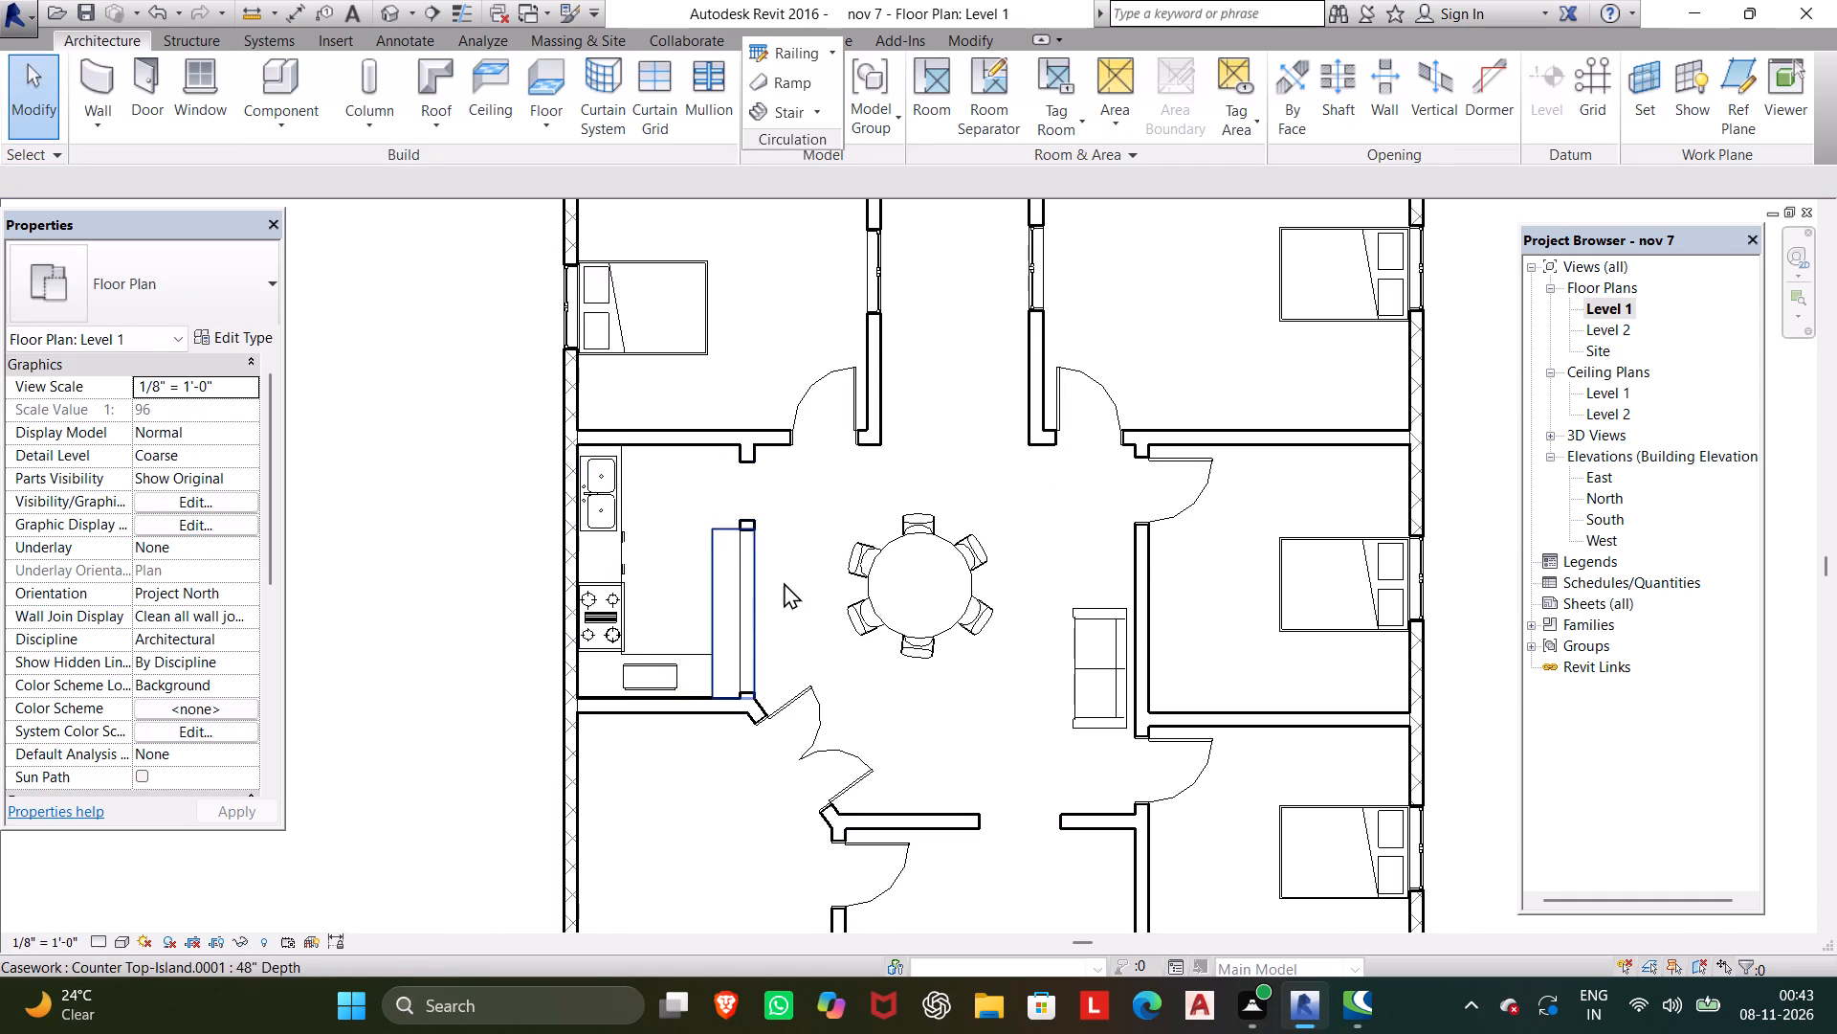
{"action": "scroll", "coordinate": [785, 581], "scroll_direction": "down", "scroll_amount": 1}
{"action": "middle_click_drag", "start_coordinate": [785, 579], "coordinate": [771, 713]}
{"action": "scroll", "coordinate": [786, 610], "scroll_direction": "down", "scroll_amount": 1}
{"action": "middle_click_drag", "start_coordinate": [763, 666], "coordinate": [763, 664]}
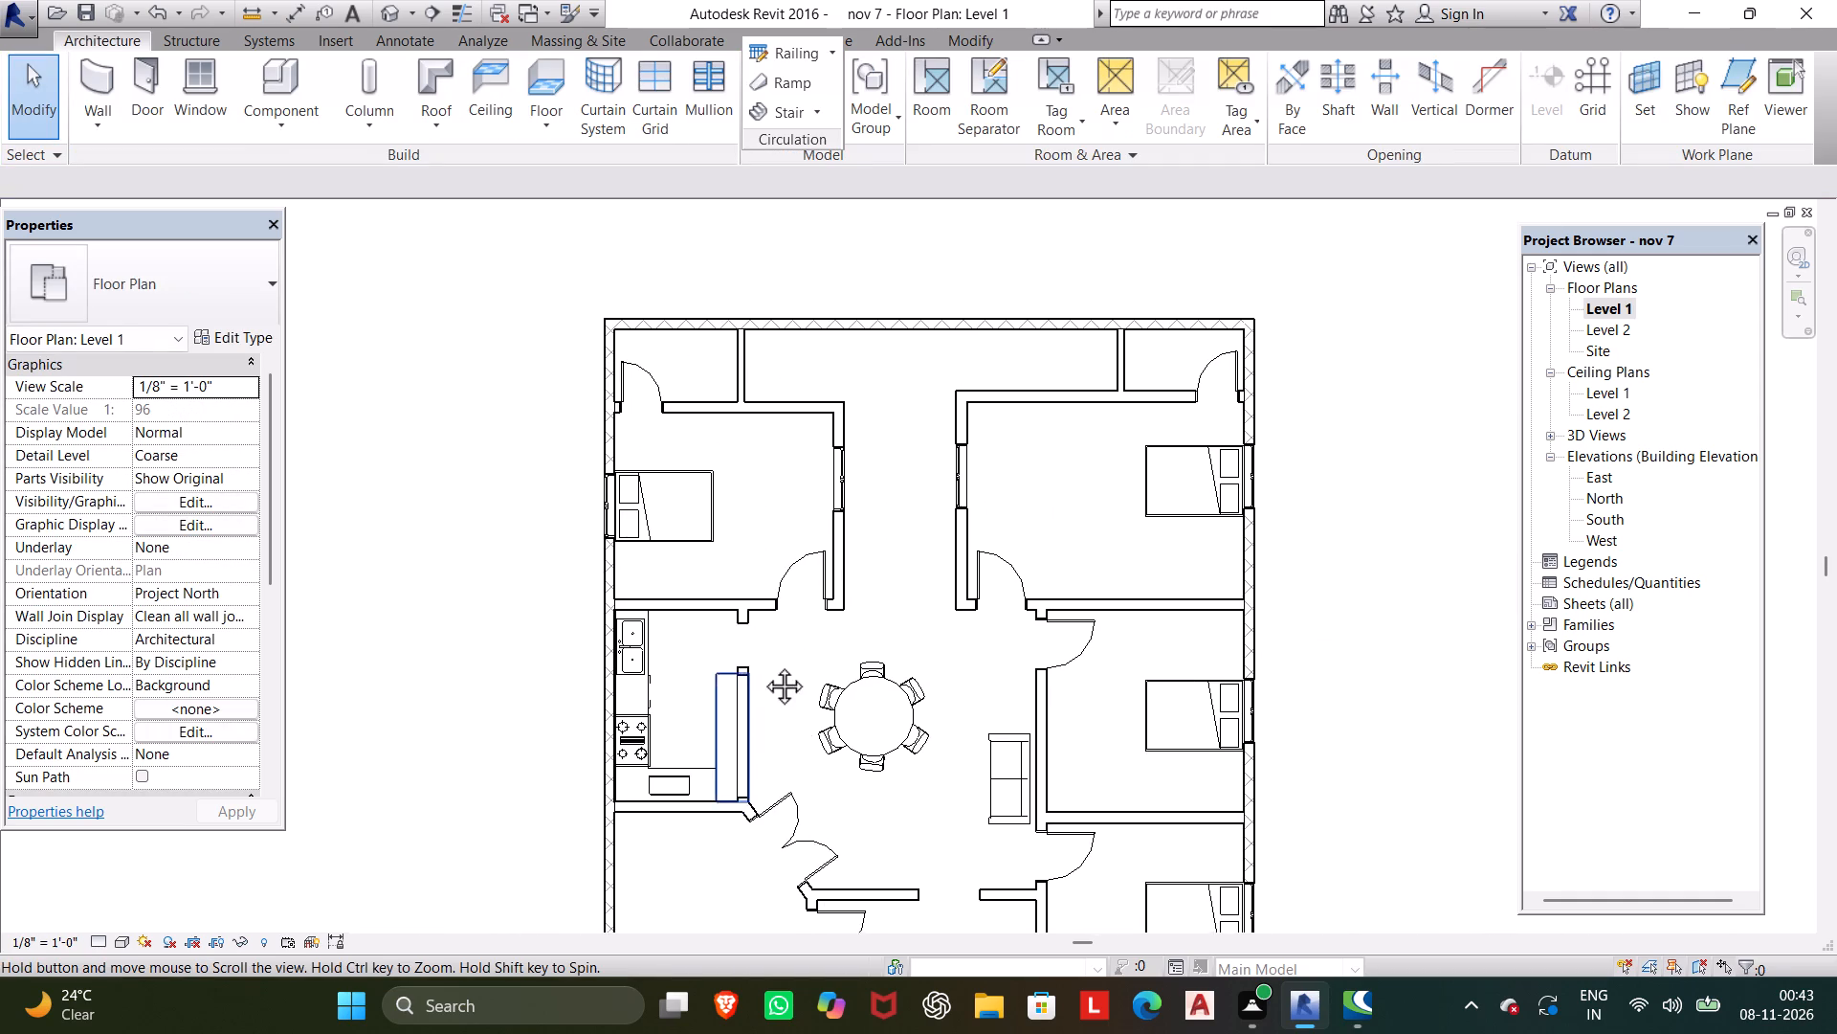
{"action": "middle_click_drag", "start_coordinate": [763, 664], "coordinate": [719, 566]}
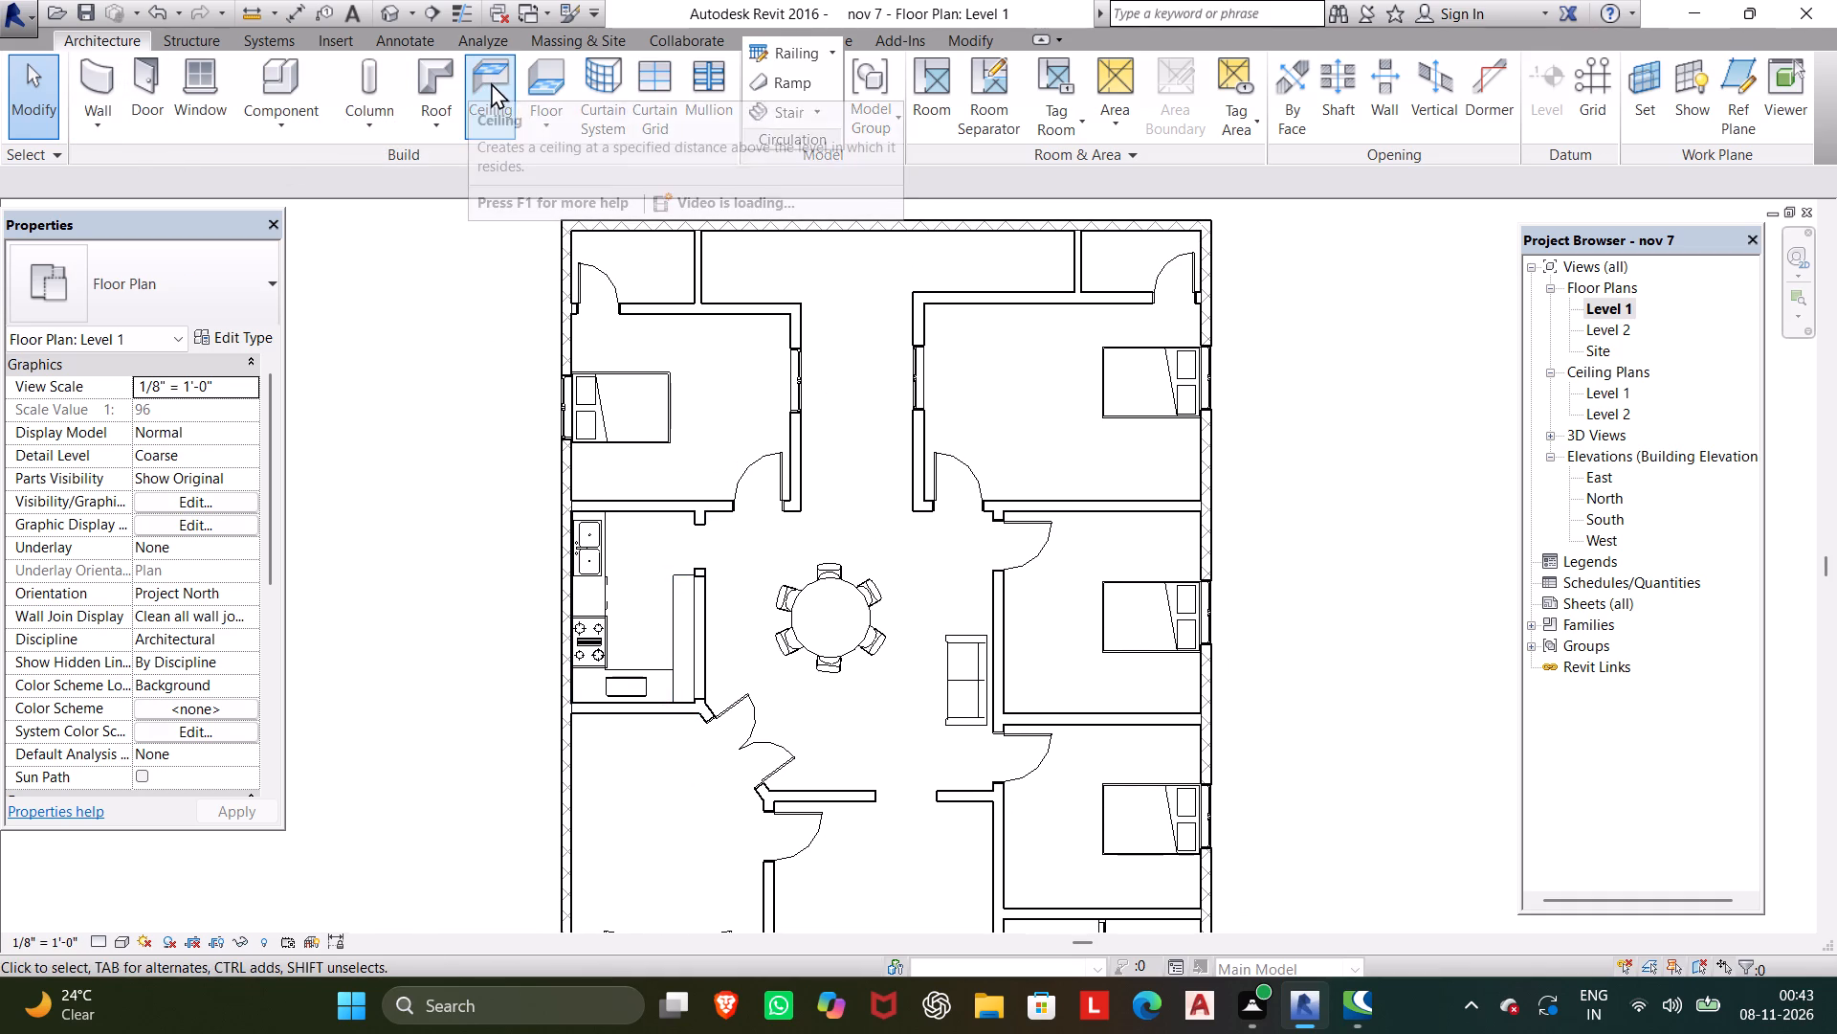
{"action": "left_click", "coordinate": [534, 82]}
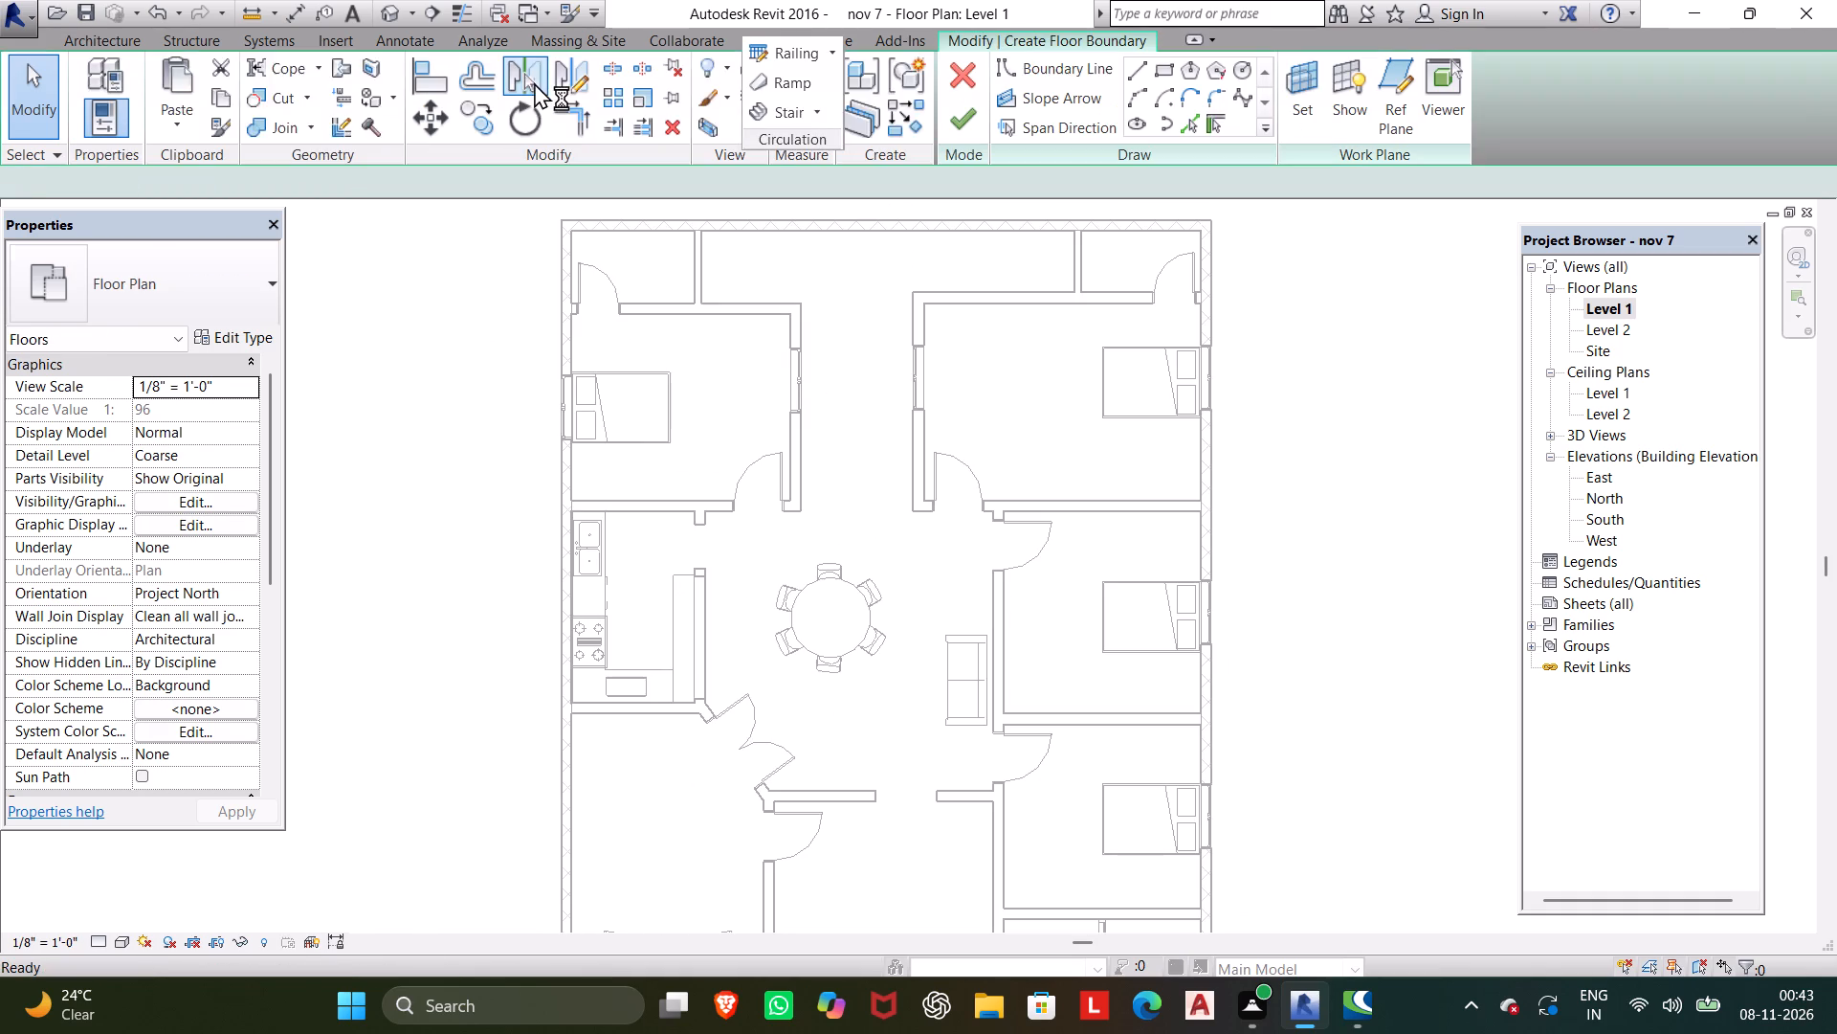
{"action": "left_click", "coordinate": [179, 300]}
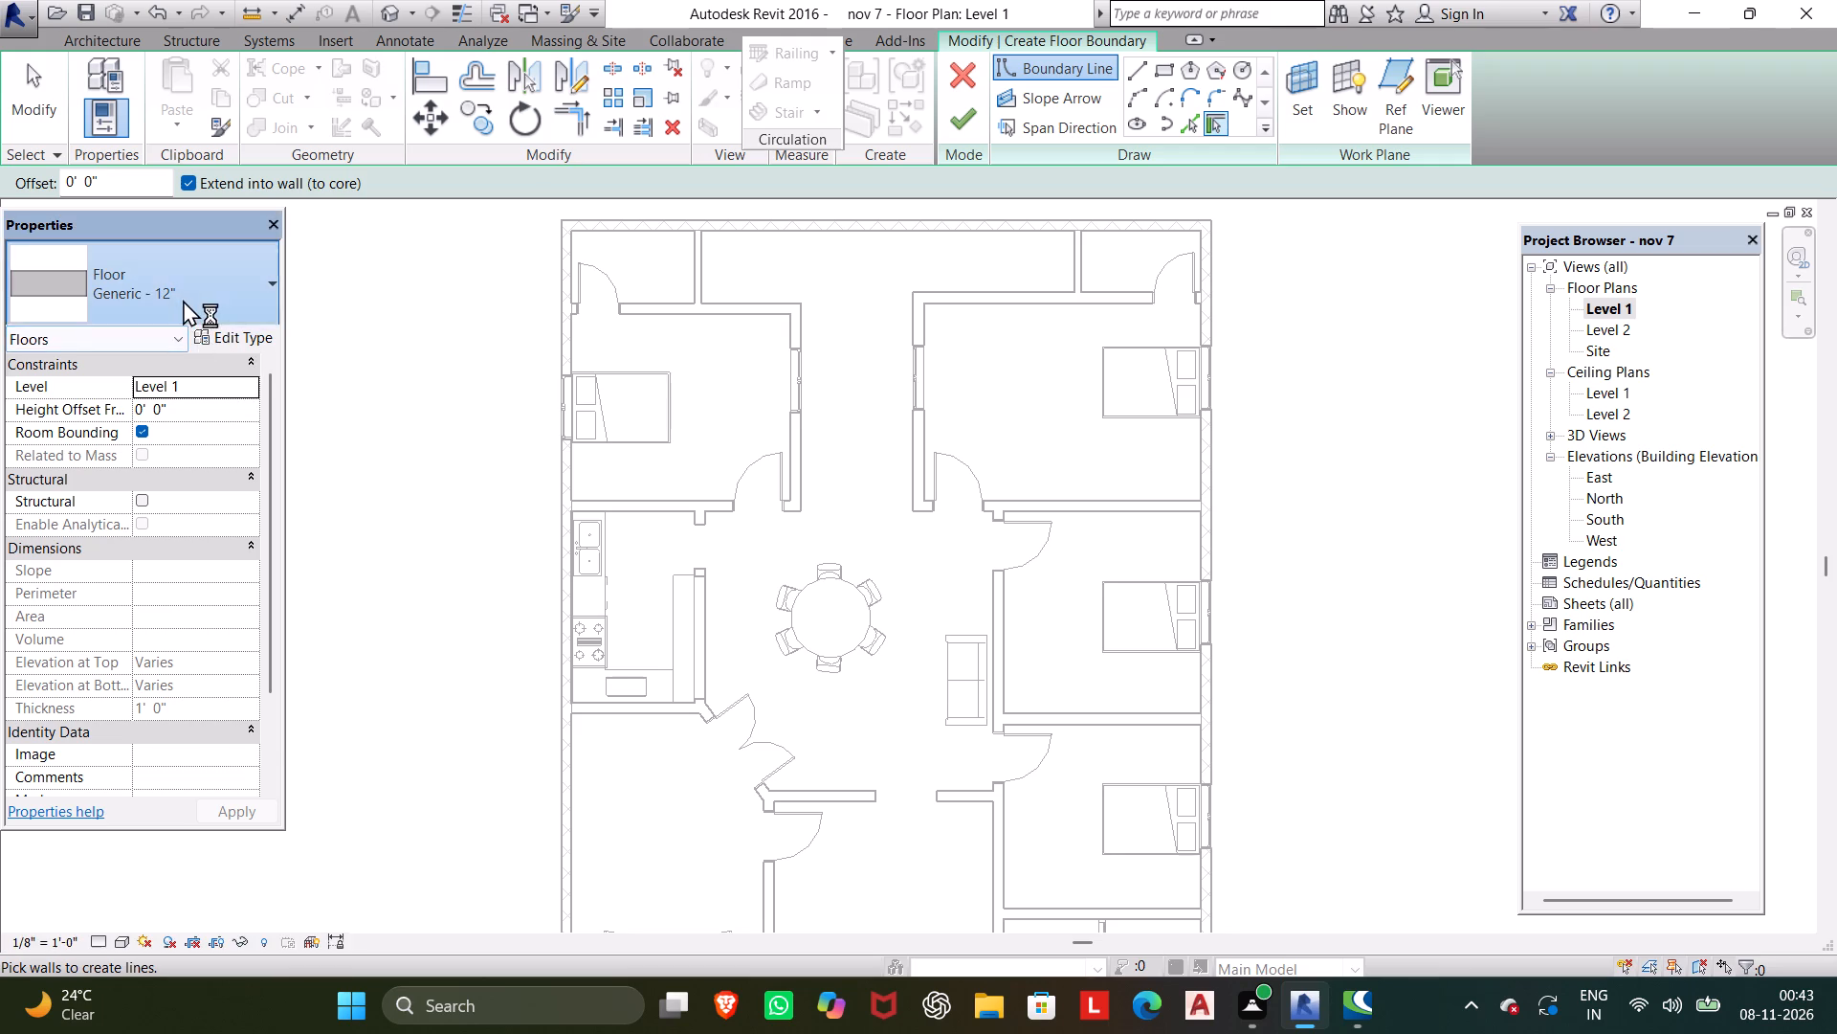
{"action": "scroll", "coordinate": [140, 585], "scroll_direction": "down", "scroll_amount": 5}
{"action": "scroll", "coordinate": [143, 586], "scroll_direction": "up", "scroll_amount": 8}
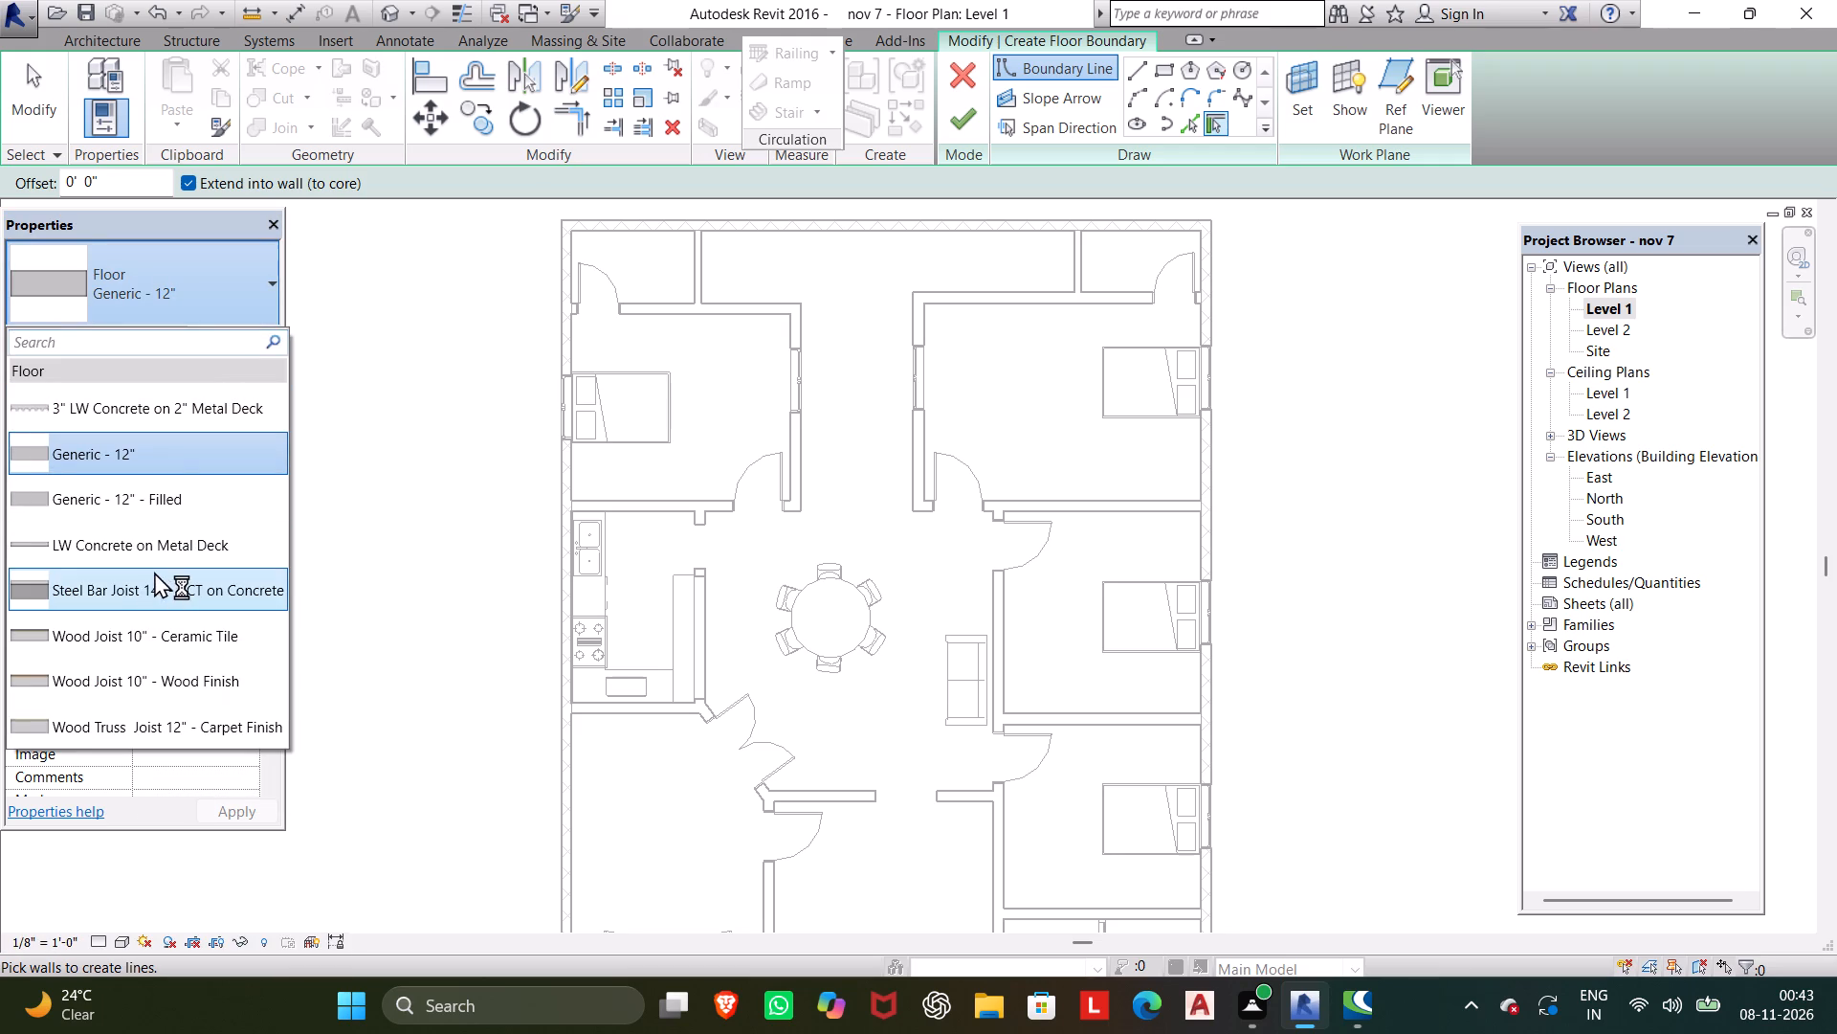
{"action": "scroll", "coordinate": [154, 572], "scroll_direction": "up", "scroll_amount": 2}
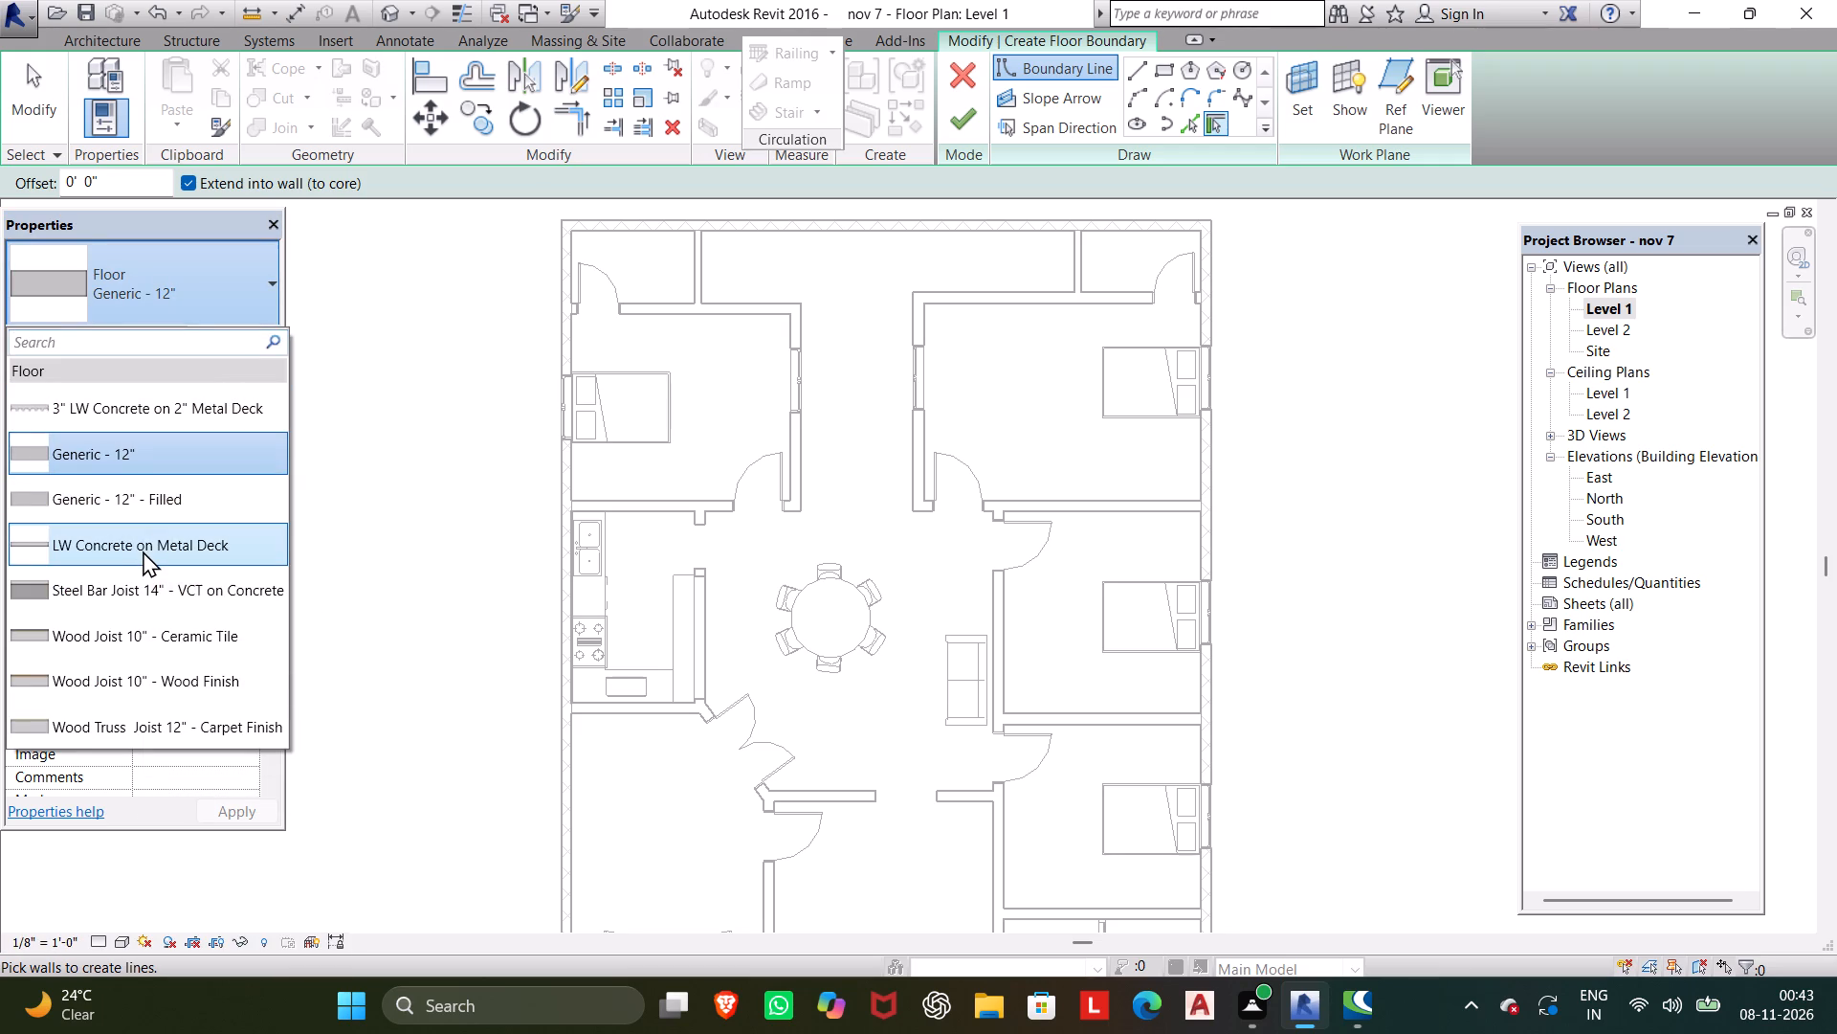
{"action": "left_click", "coordinate": [146, 551]}
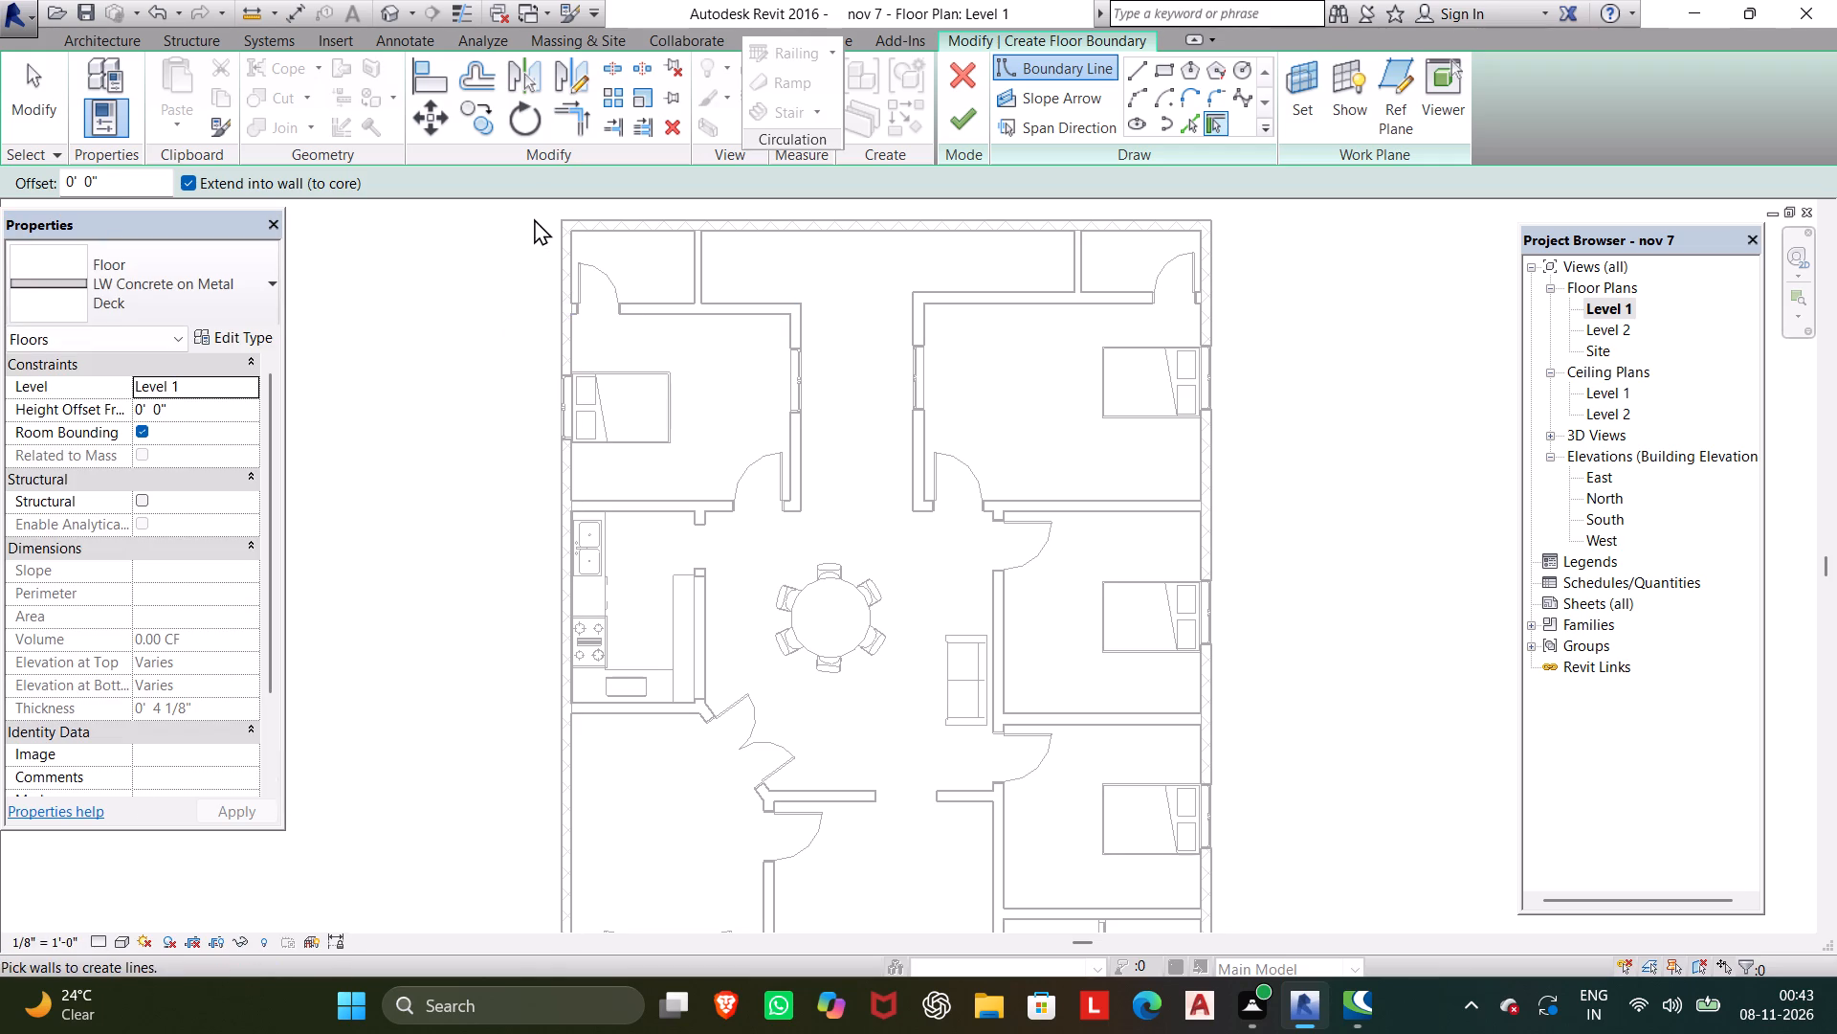
Sketch a rectangular floor boundary, about 49' north to south, between the exterior walls' northwest and southeast outer corners, and finish the floor.
{"action": "left_click", "coordinate": [1160, 75]}
{"action": "scroll", "coordinate": [602, 261], "scroll_direction": "up", "scroll_amount": 7}
{"action": "middle_click_drag", "start_coordinate": [560, 243], "coordinate": [571, 471]}
{"action": "scroll", "coordinate": [571, 470], "scroll_direction": "up", "scroll_amount": 1}
{"action": "left_click", "coordinate": [522, 381]}
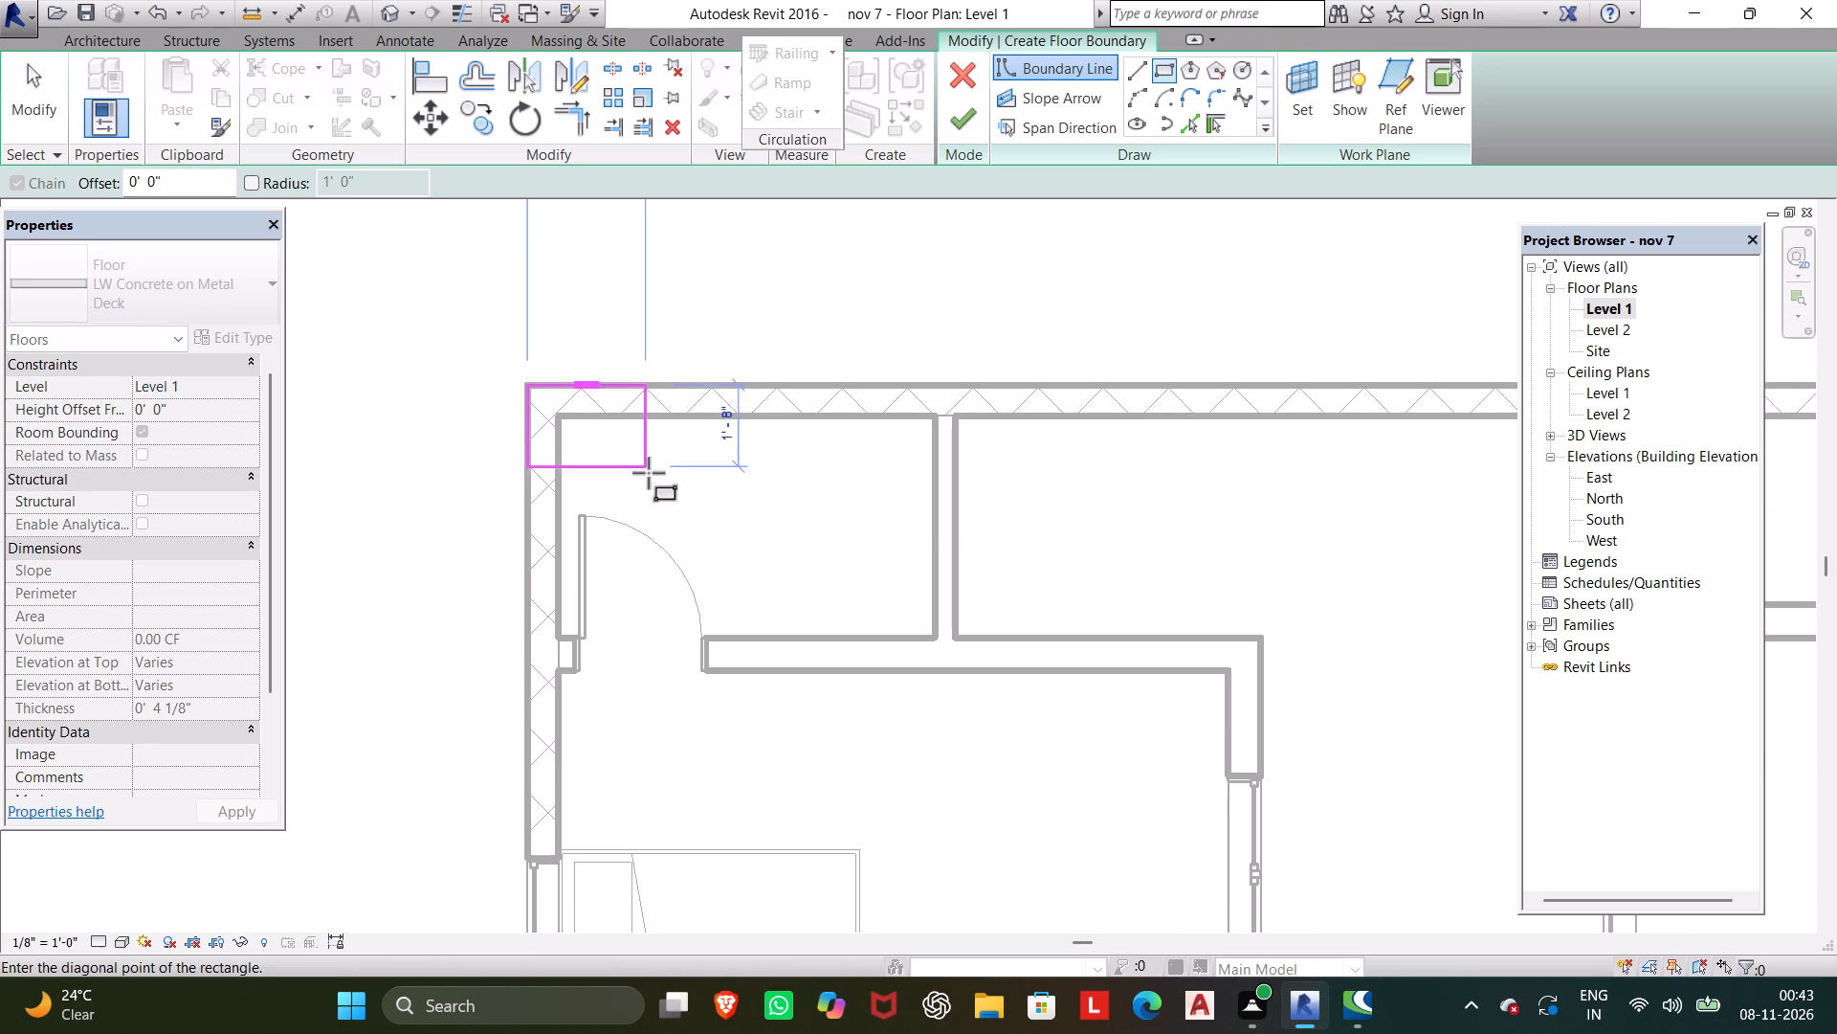
{"action": "scroll", "coordinate": [669, 492], "scroll_direction": "down", "scroll_amount": 2}
{"action": "middle_click_drag", "start_coordinate": [668, 501], "coordinate": [0, 142]}
{"action": "scroll", "coordinate": [911, 741], "scroll_direction": "down", "scroll_amount": 6}
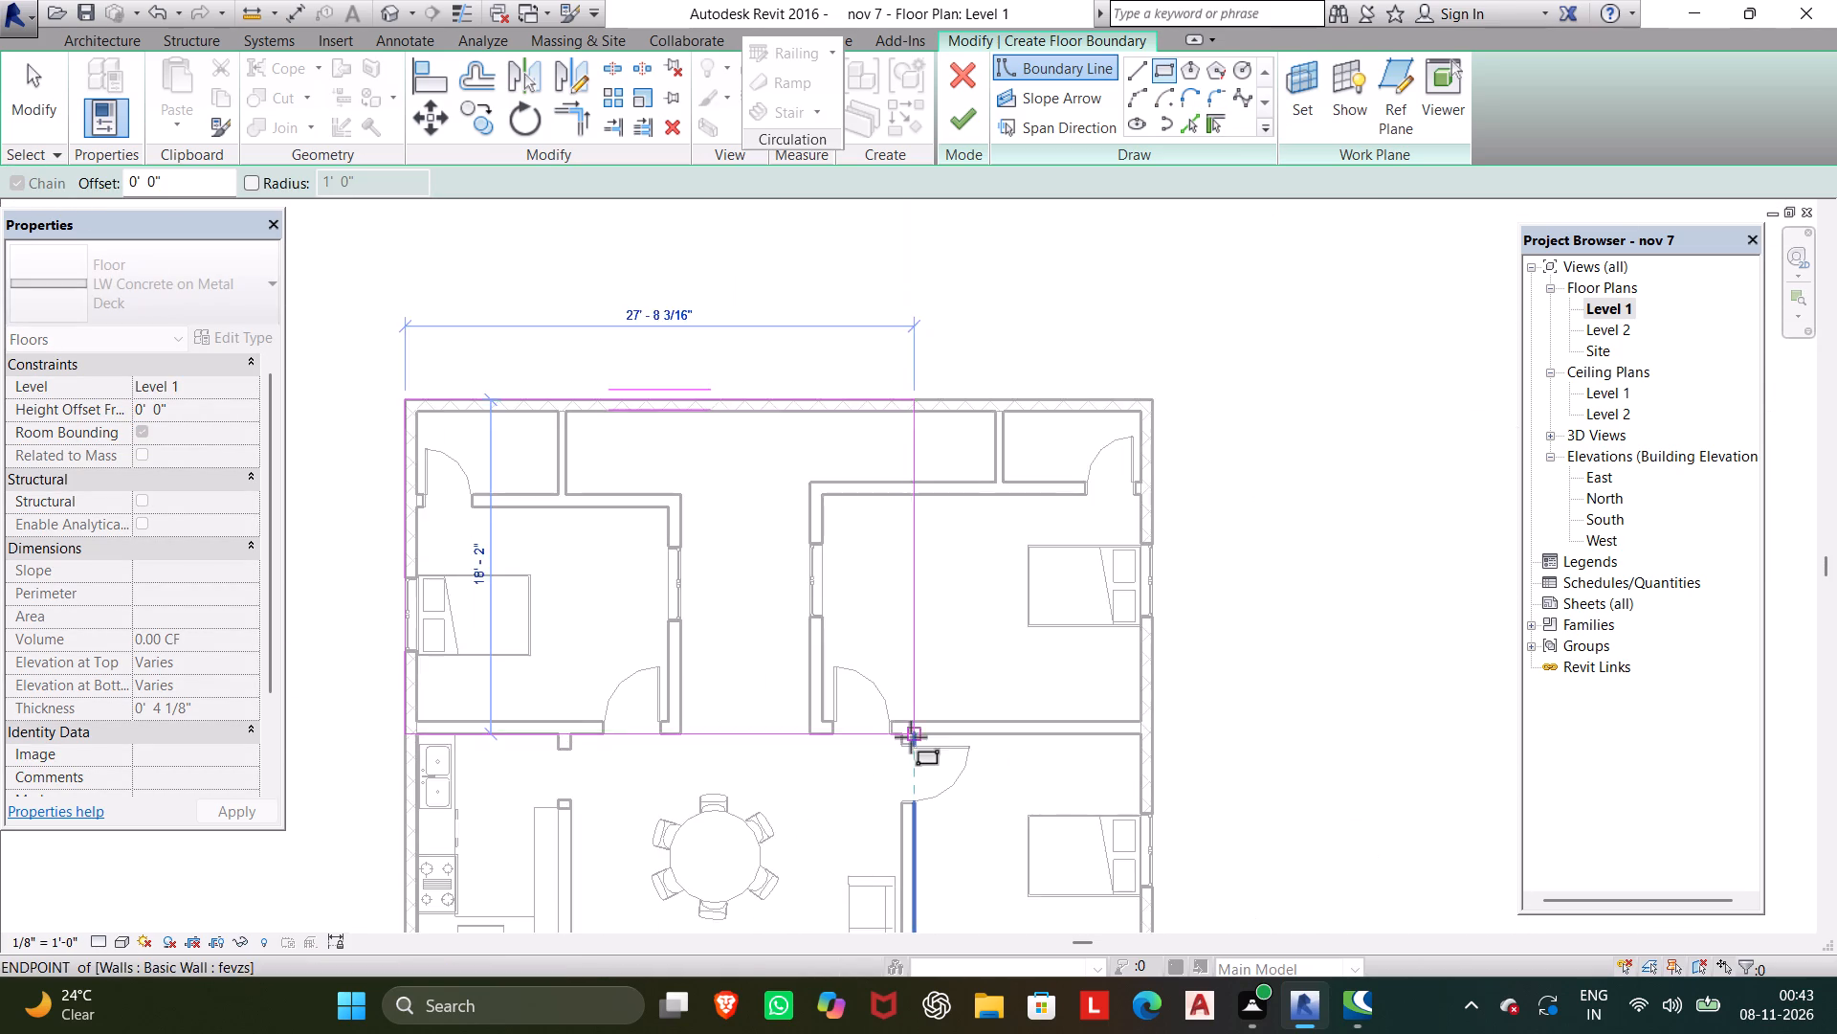
{"action": "scroll", "coordinate": [911, 737], "scroll_direction": "down", "scroll_amount": 2}
{"action": "middle_click_drag", "start_coordinate": [911, 734], "coordinate": [717, 419]}
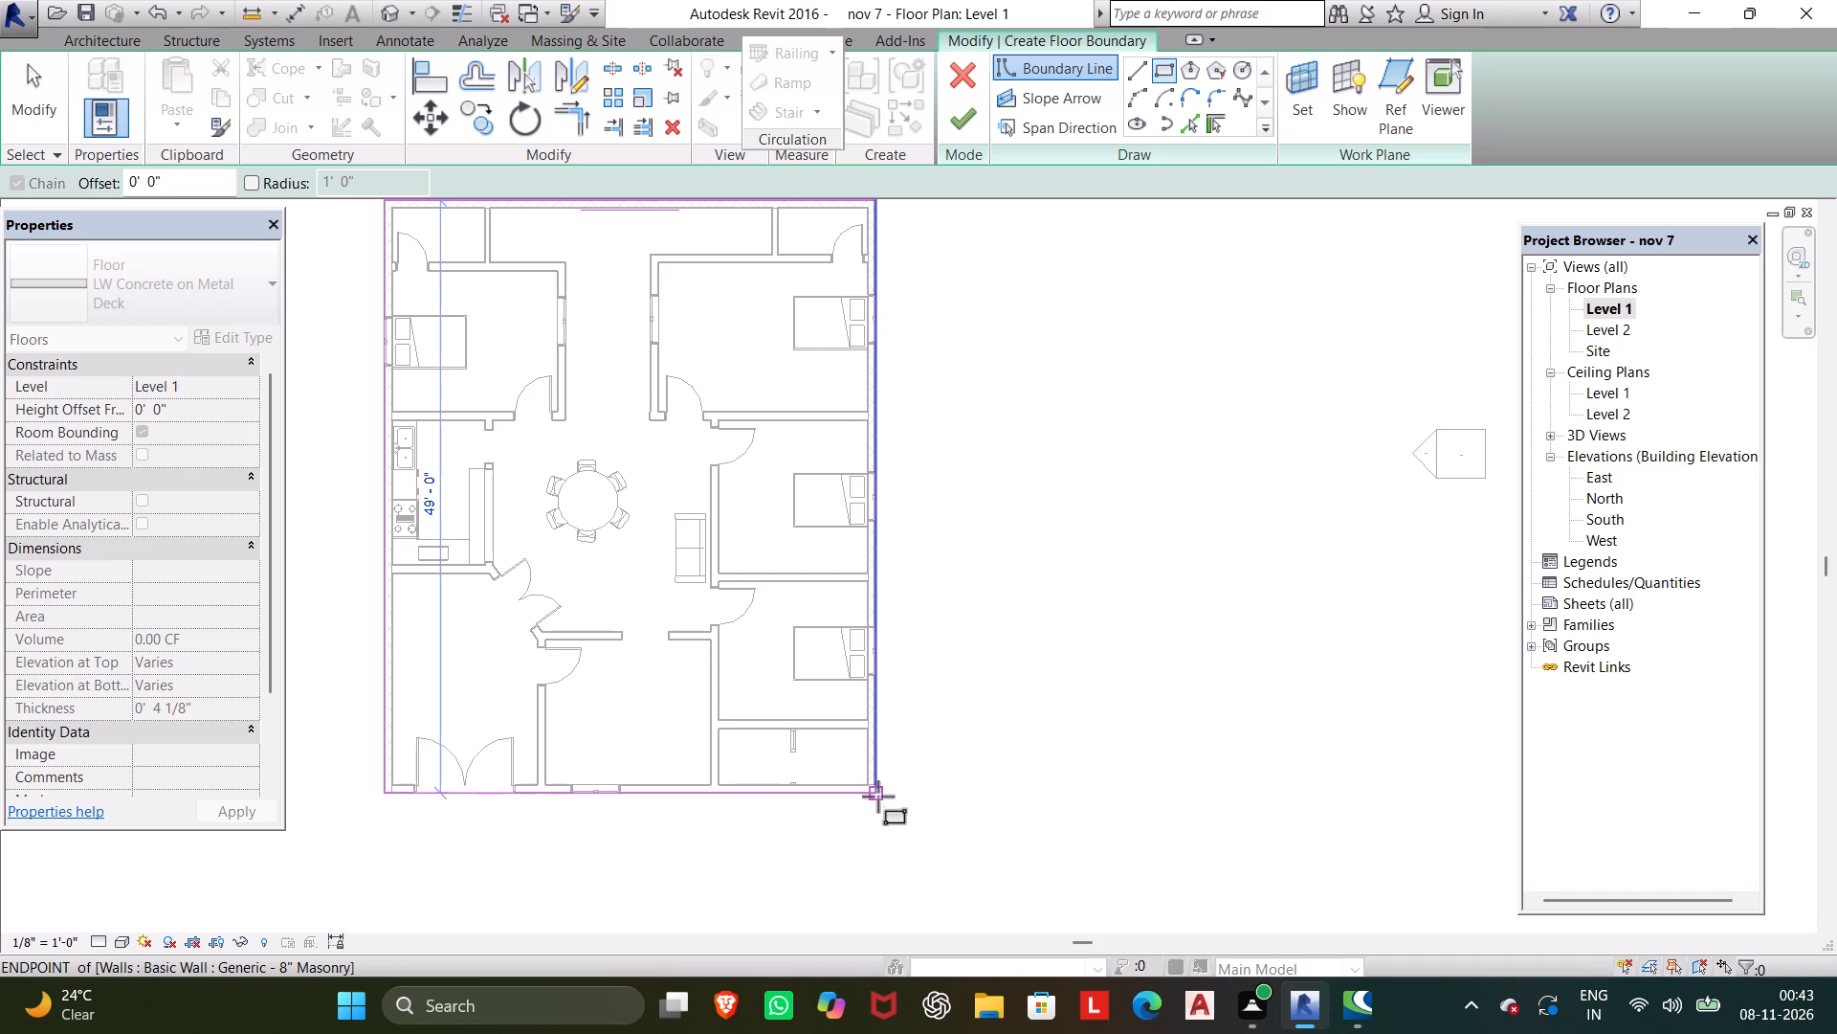
{"action": "left_click", "coordinate": [885, 797]}
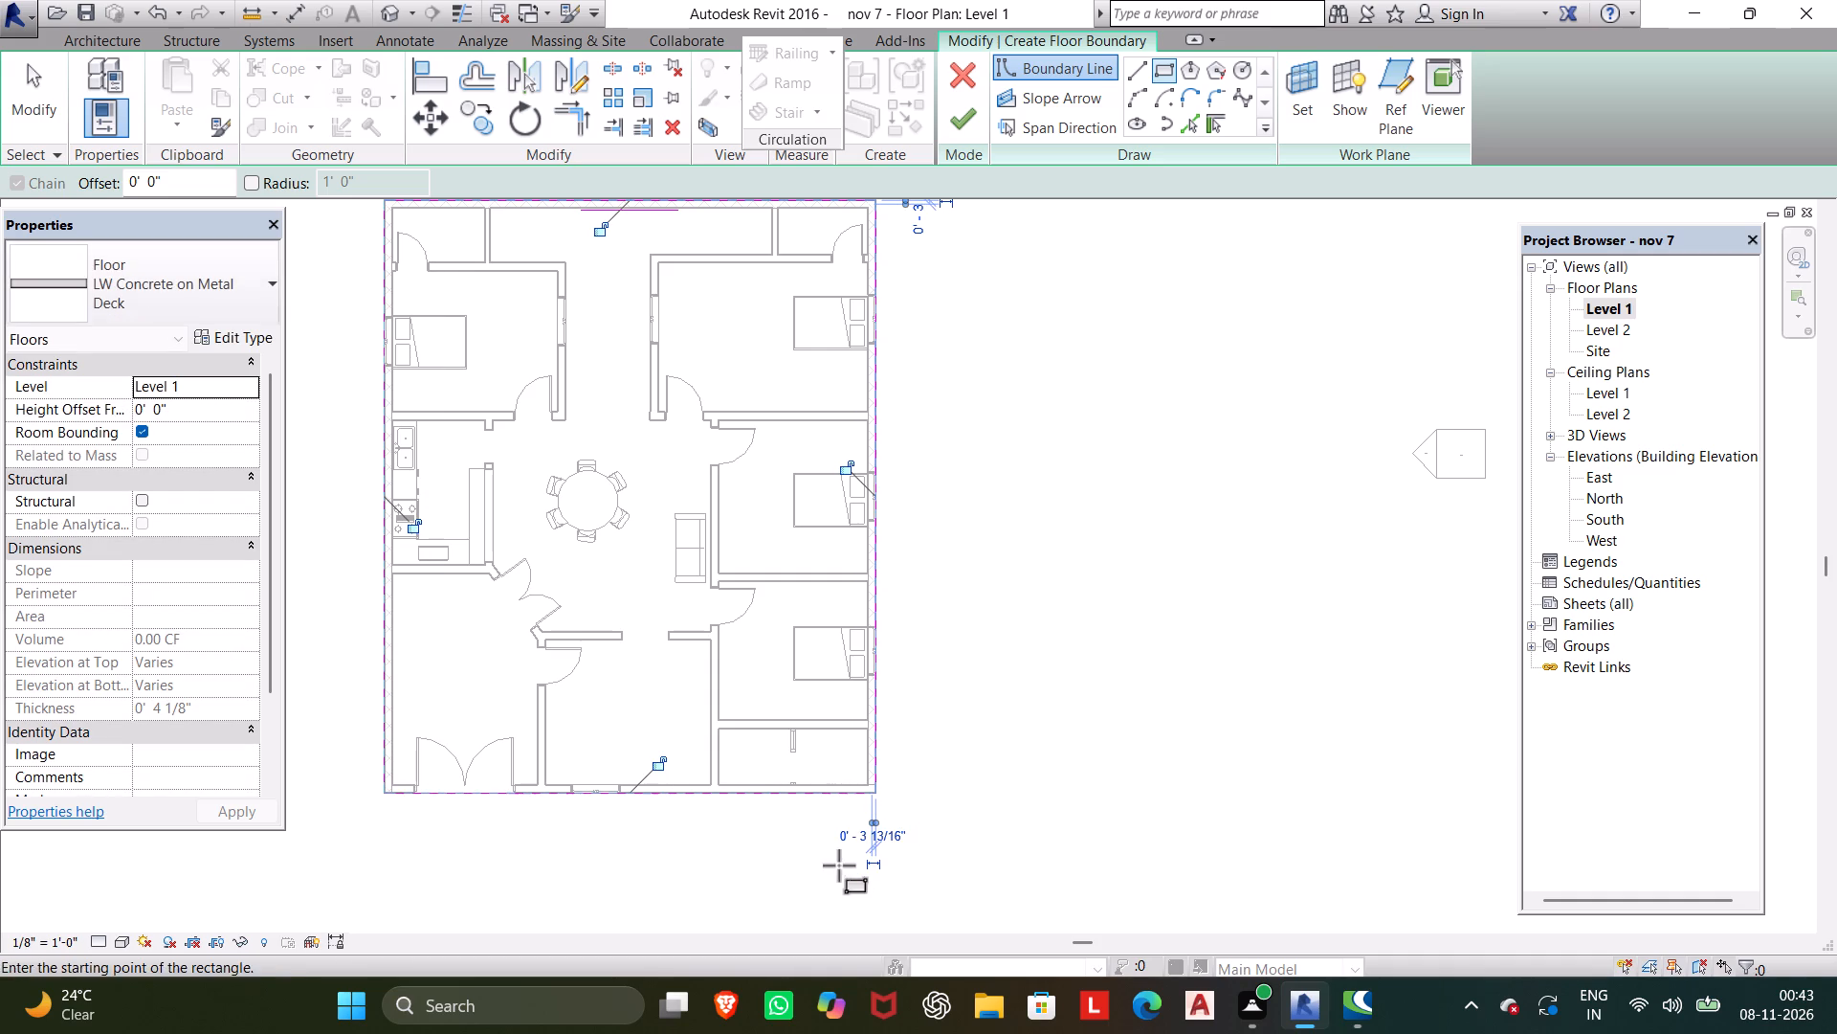
{"action": "left_click", "coordinate": [962, 120]}
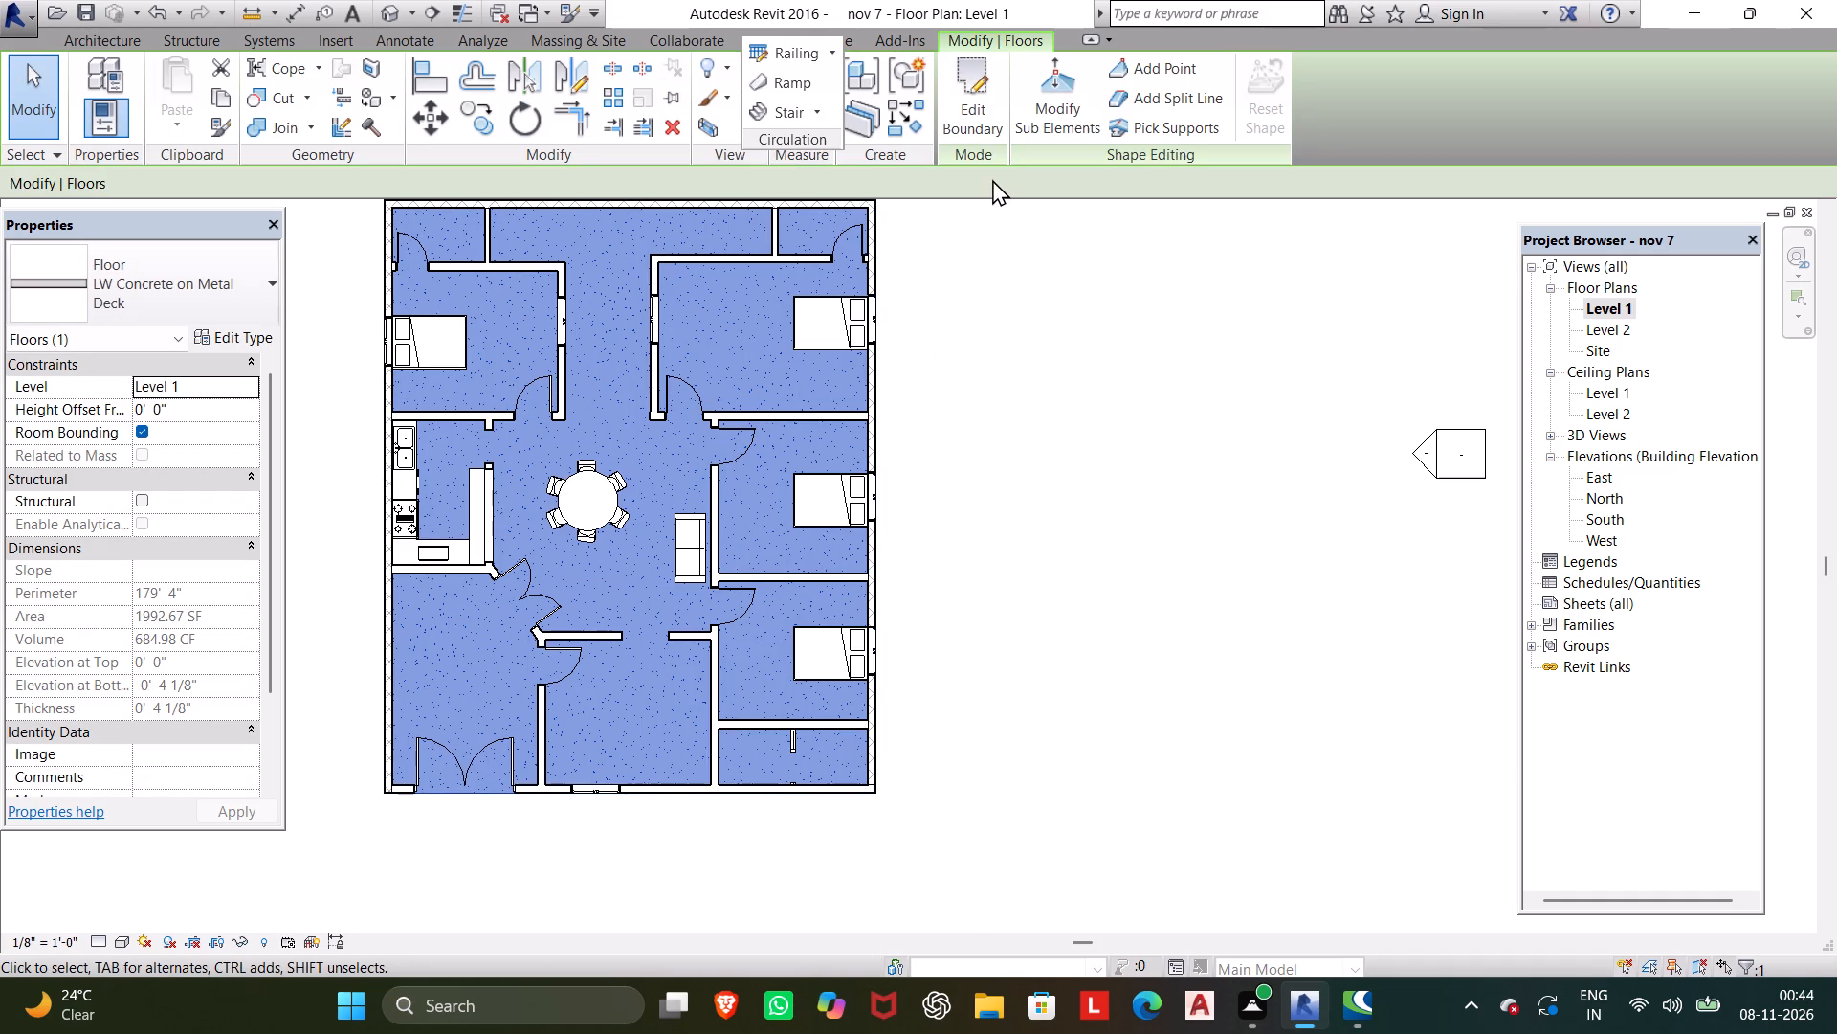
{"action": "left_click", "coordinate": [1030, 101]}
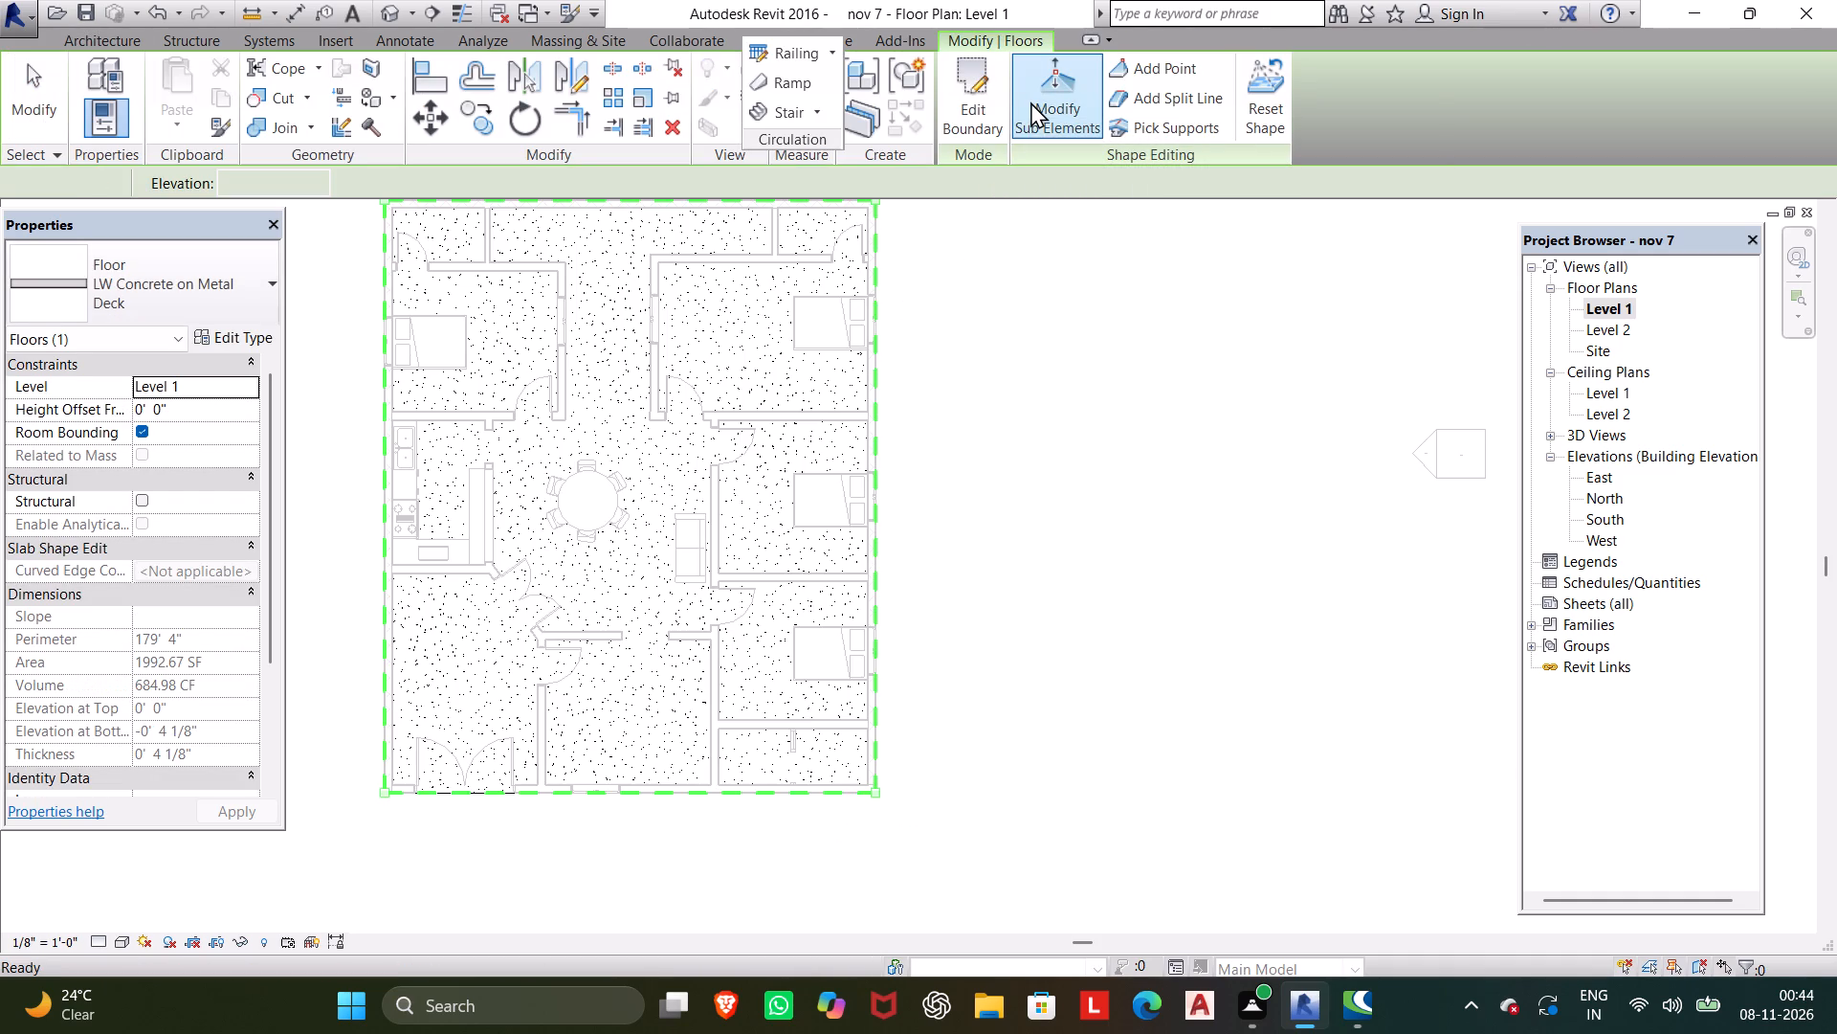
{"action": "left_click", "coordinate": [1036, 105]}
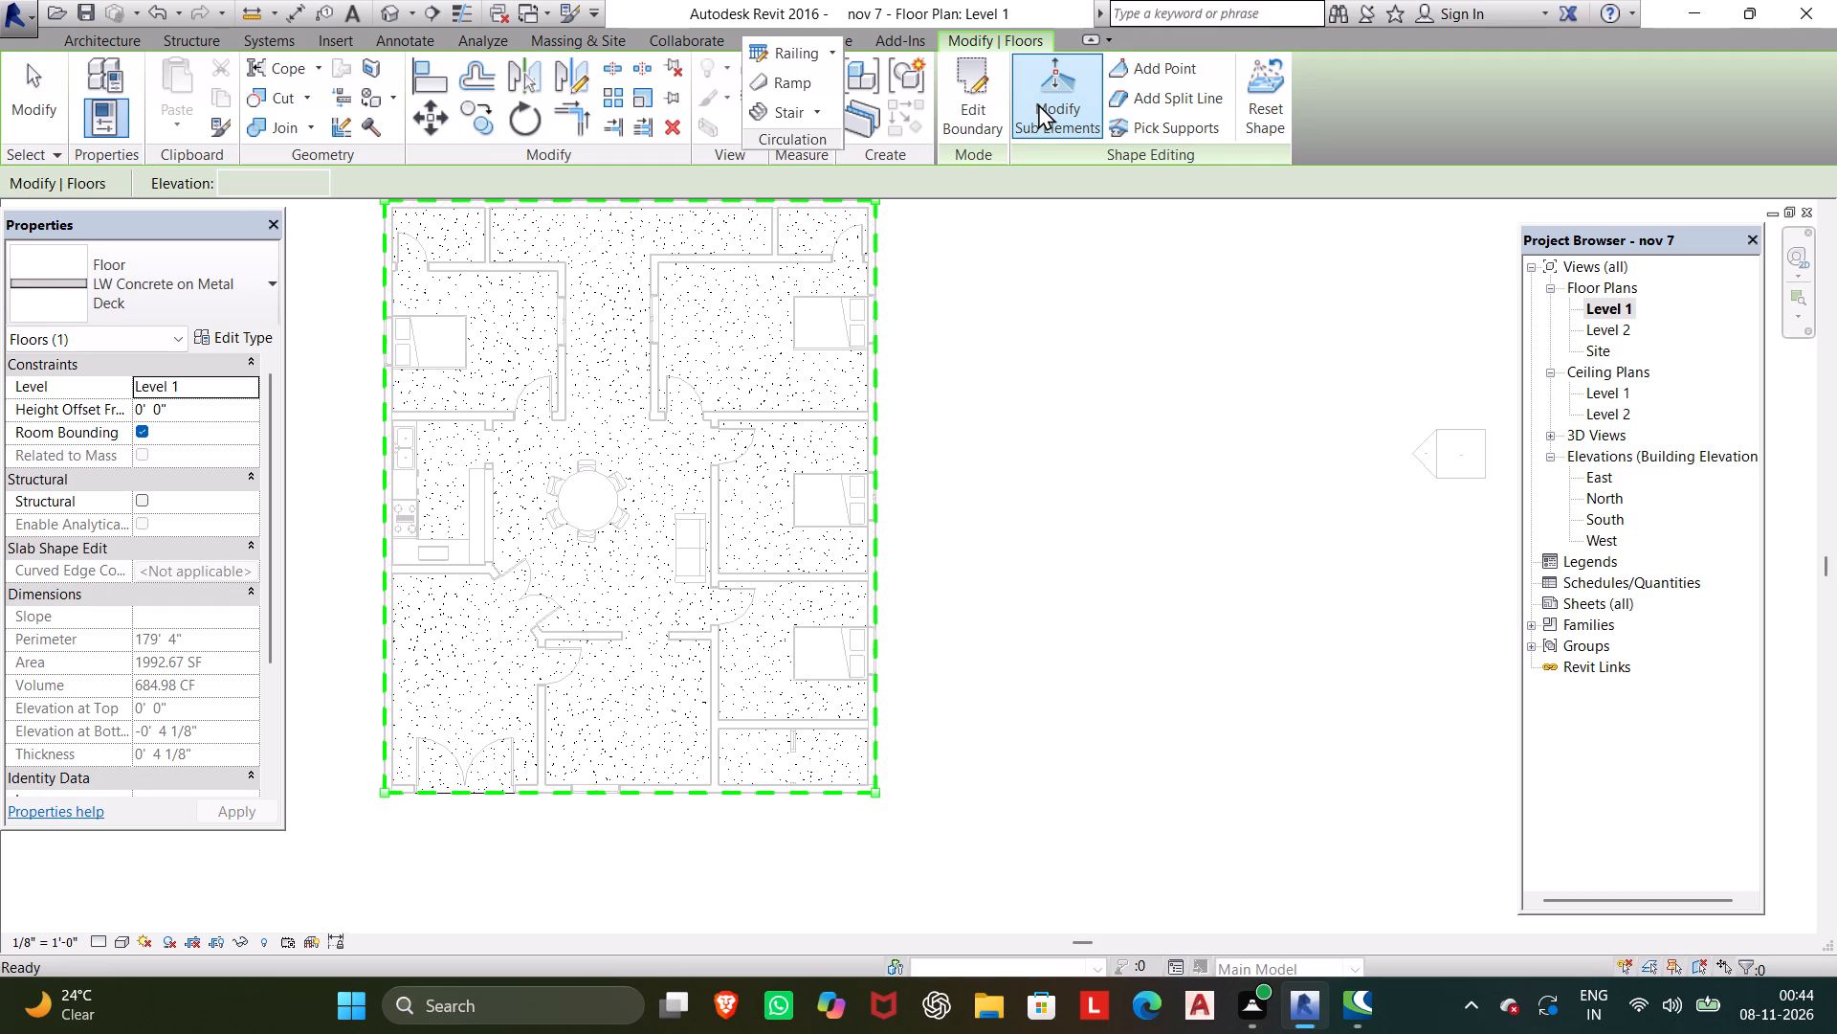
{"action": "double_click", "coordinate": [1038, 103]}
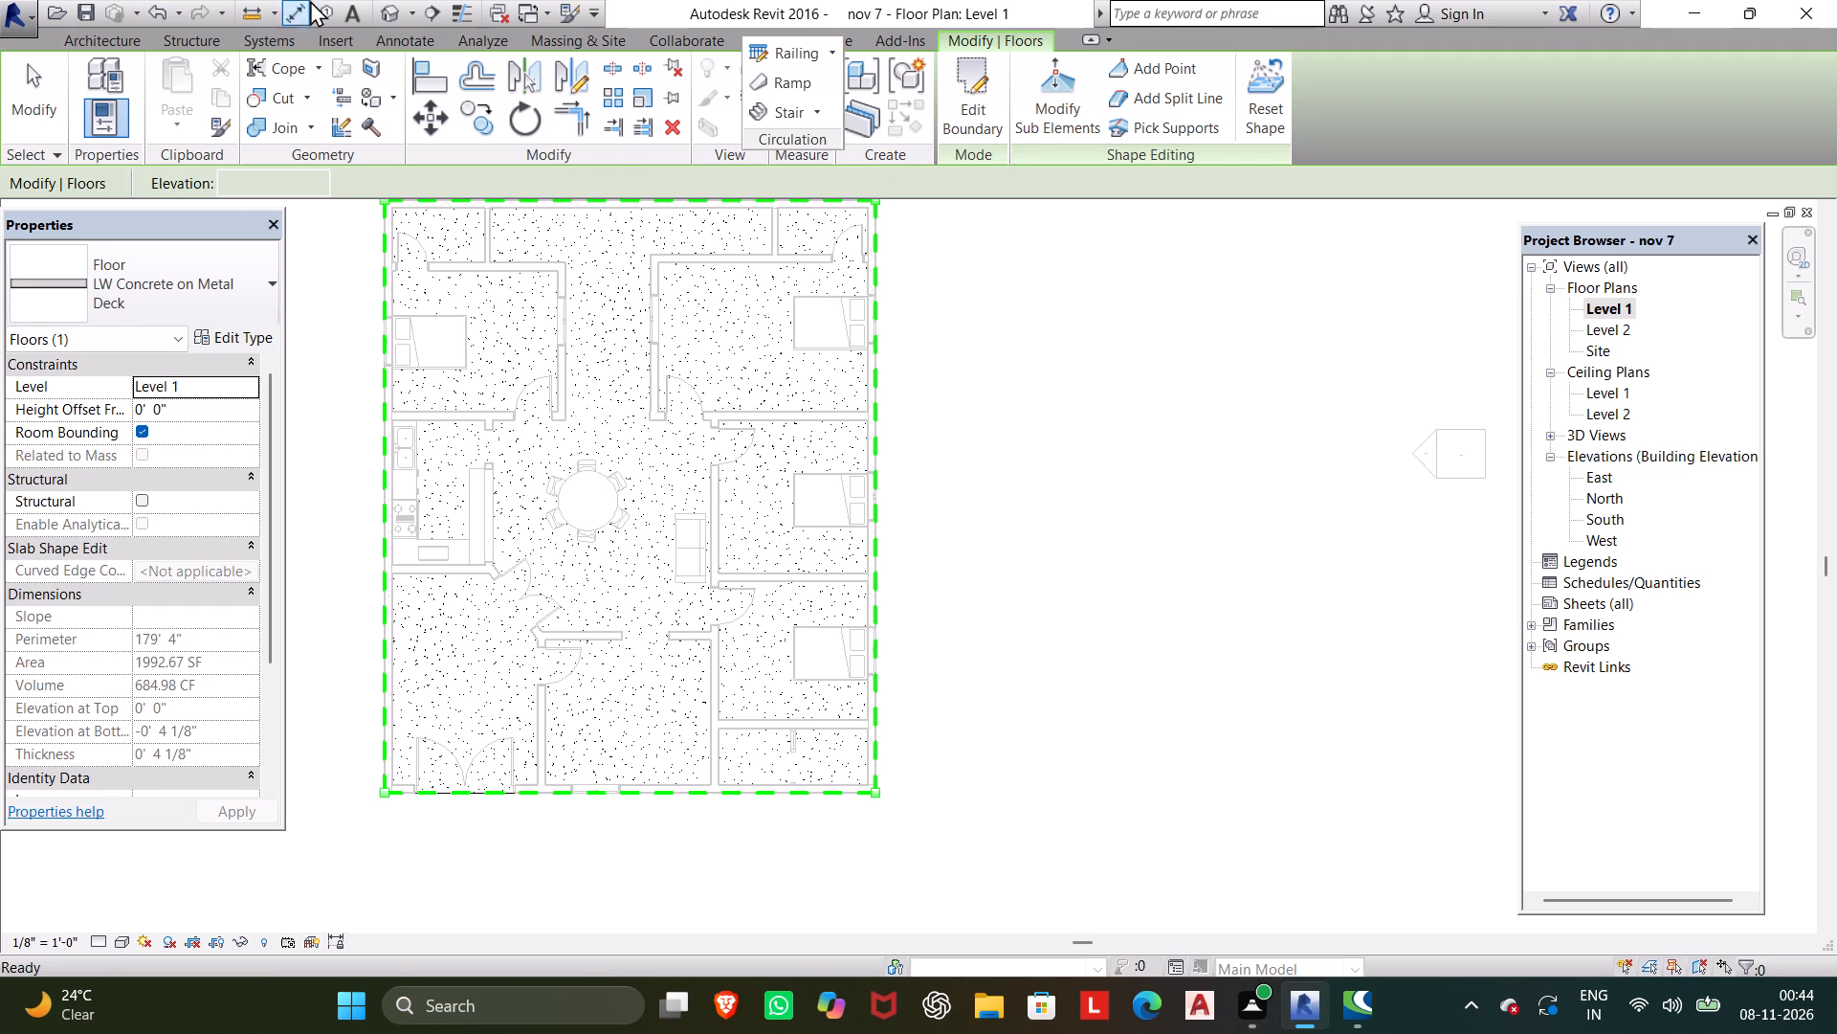
Open the default 3D view and examine the new floor, rooms and furniture from all sides of the building.
{"action": "left_click", "coordinate": [398, 0]}
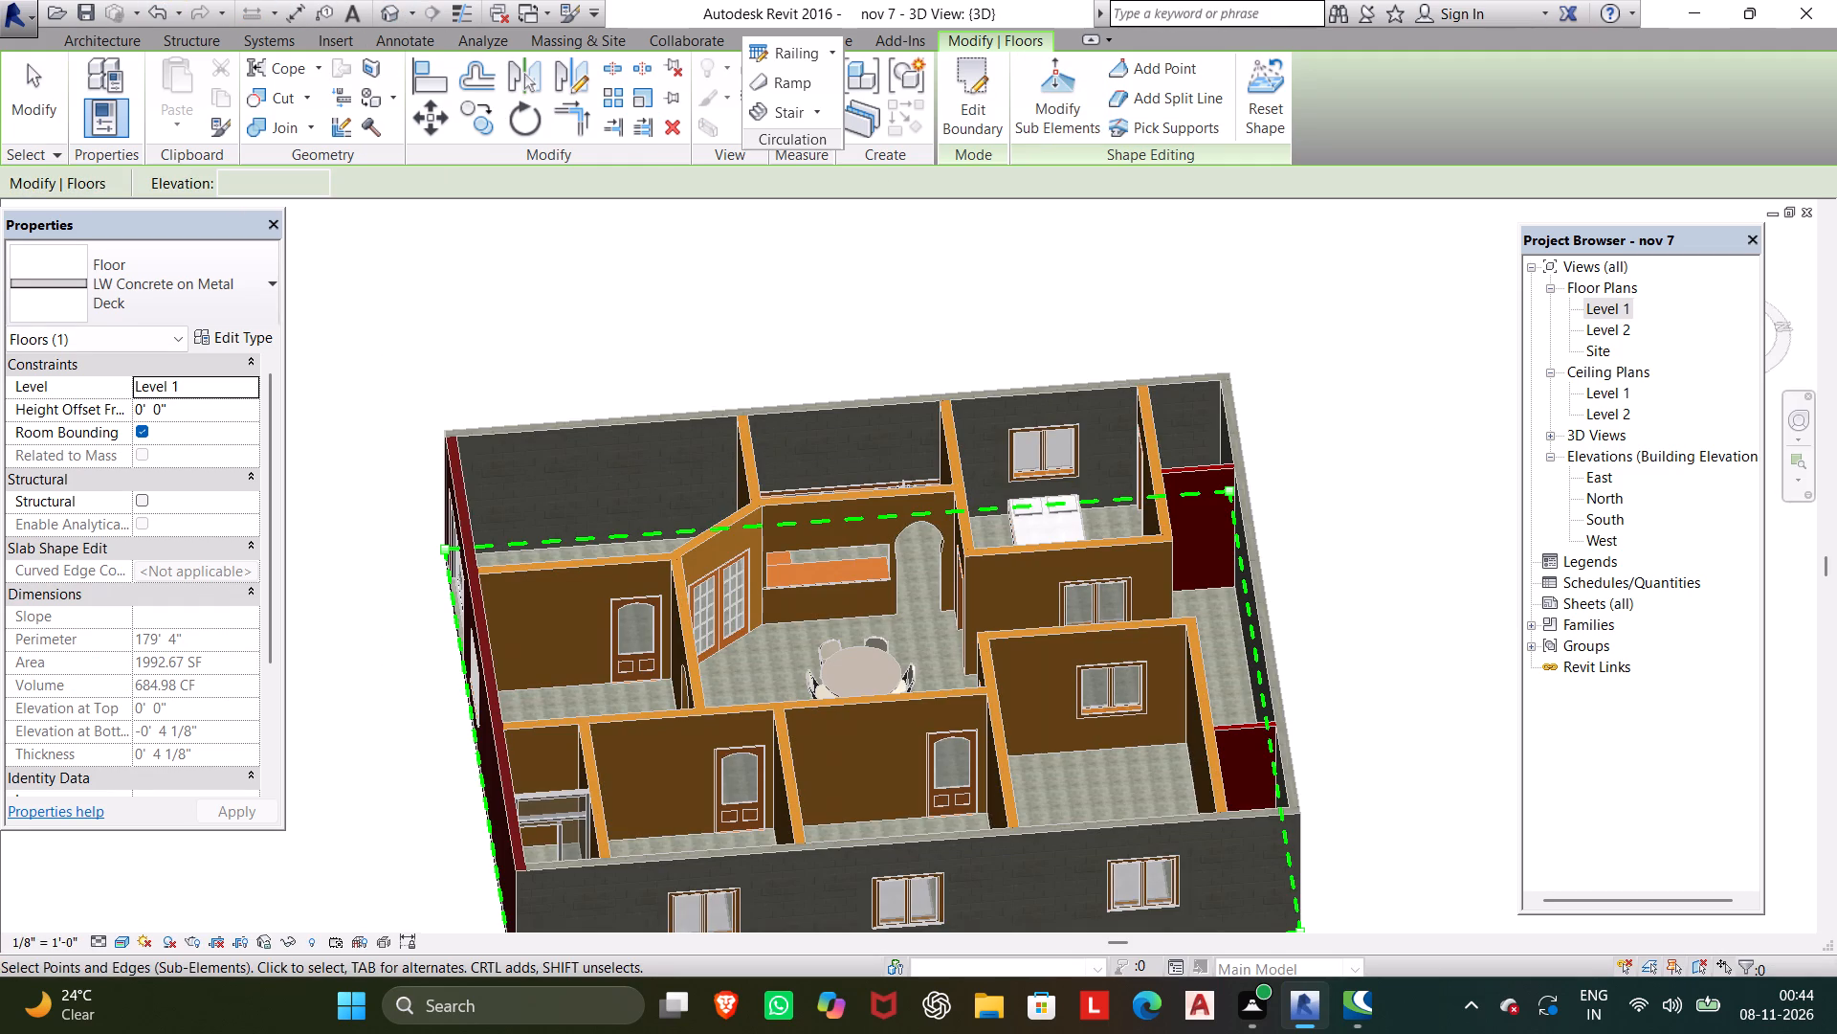
{"action": "key", "text": "Escape"}
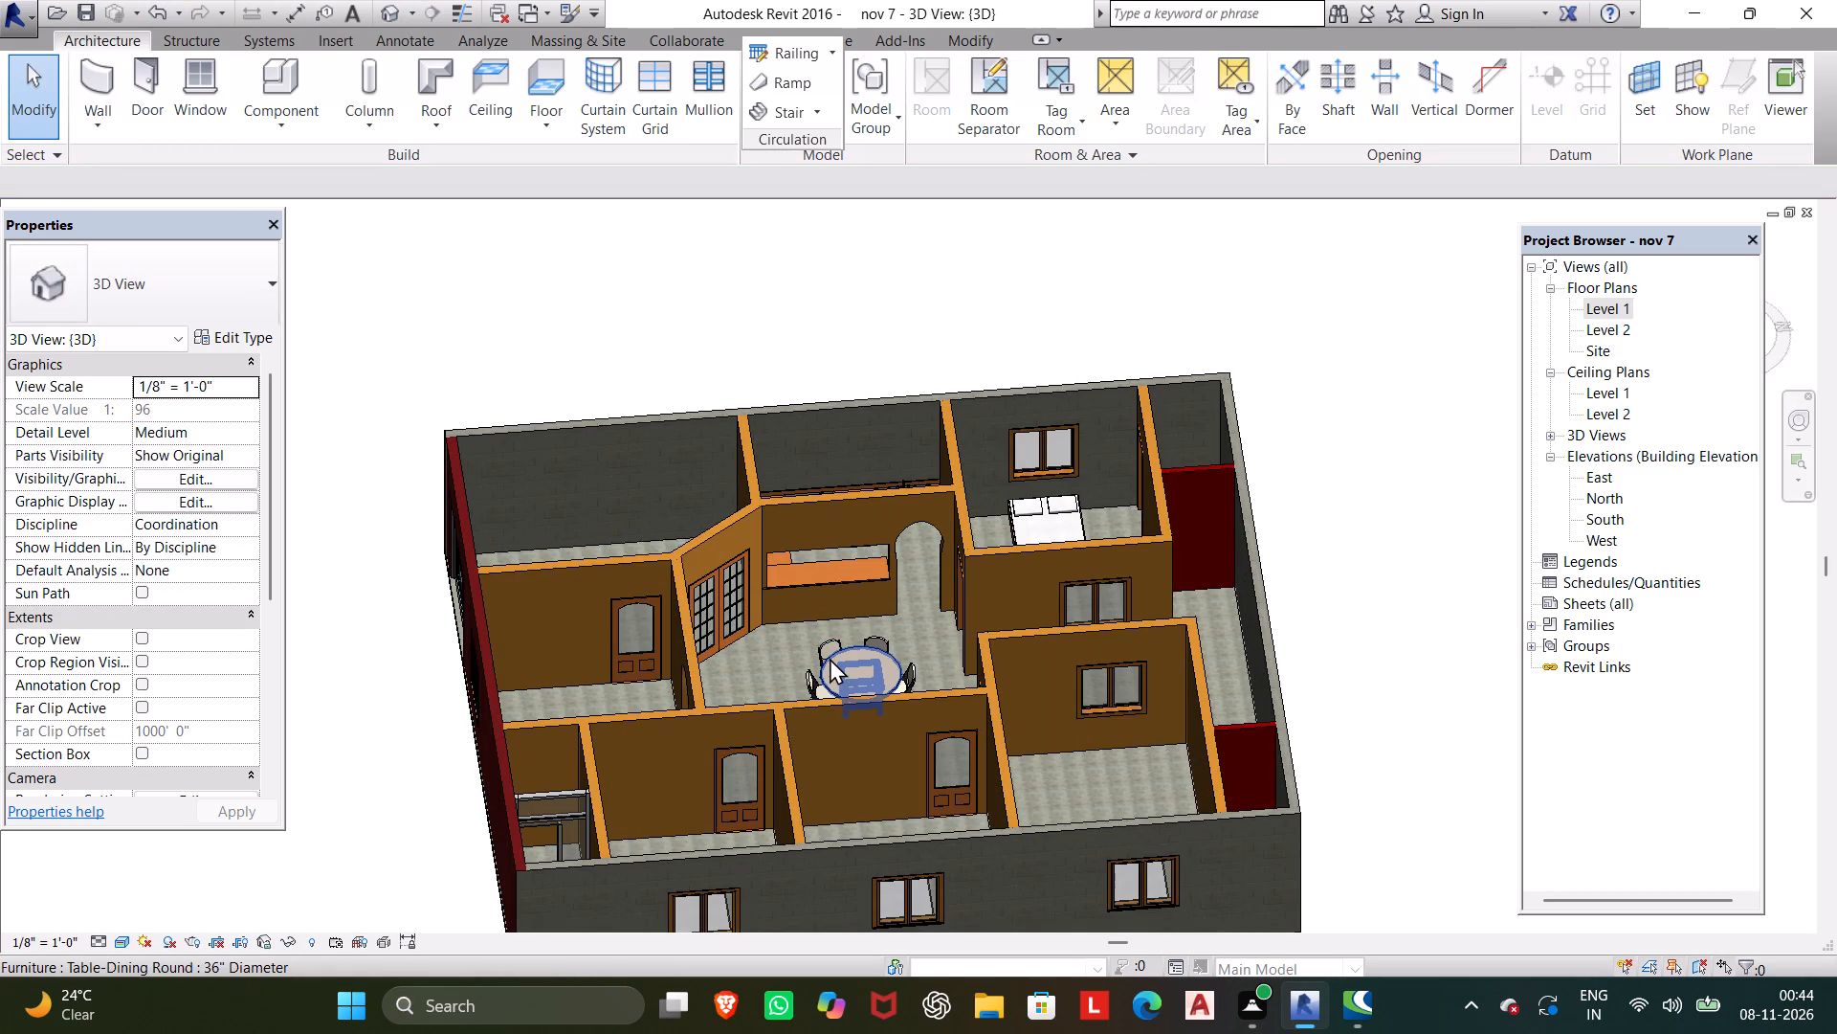
{"action": "middle_click_drag", "start_coordinate": [830, 657], "coordinate": [1052, 740], "text": "shift"}
{"action": "scroll", "coordinate": [830, 657], "scroll_direction": "down", "scroll_amount": 1, "text": "shift"}
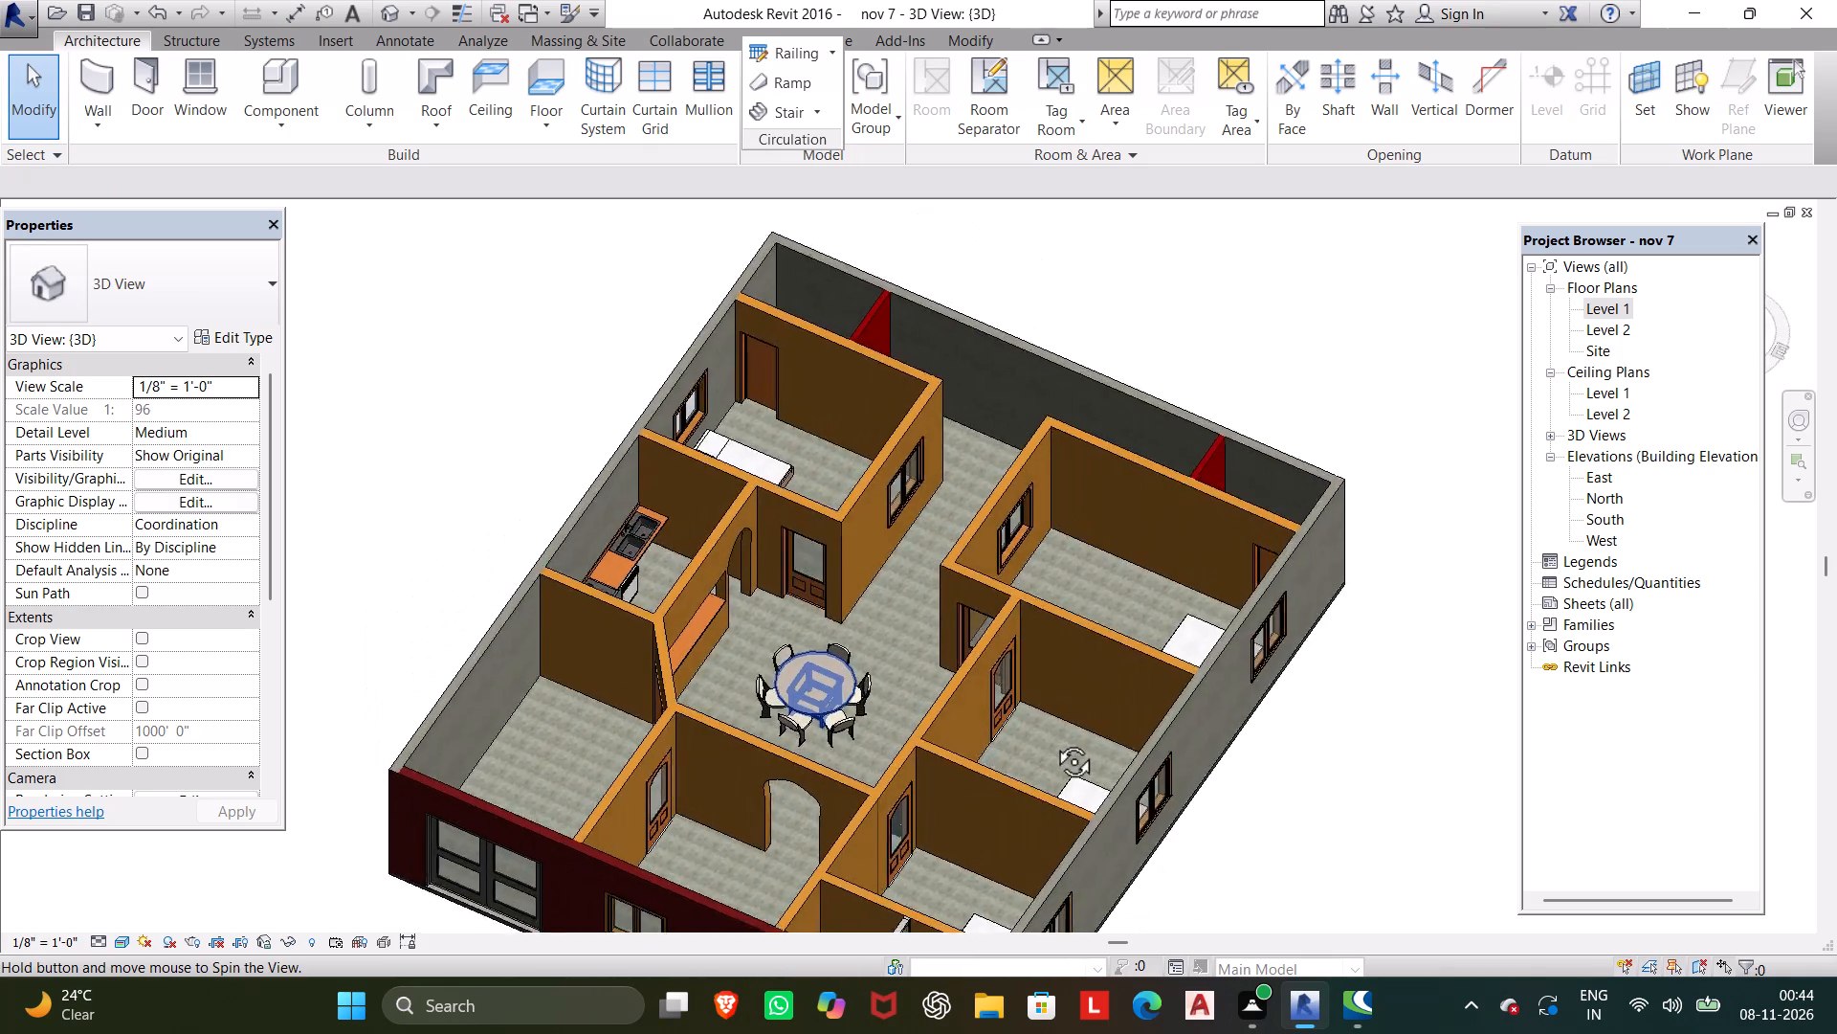
{"action": "middle_click_drag", "start_coordinate": [1052, 740], "coordinate": [1256, 825], "text": "shift"}
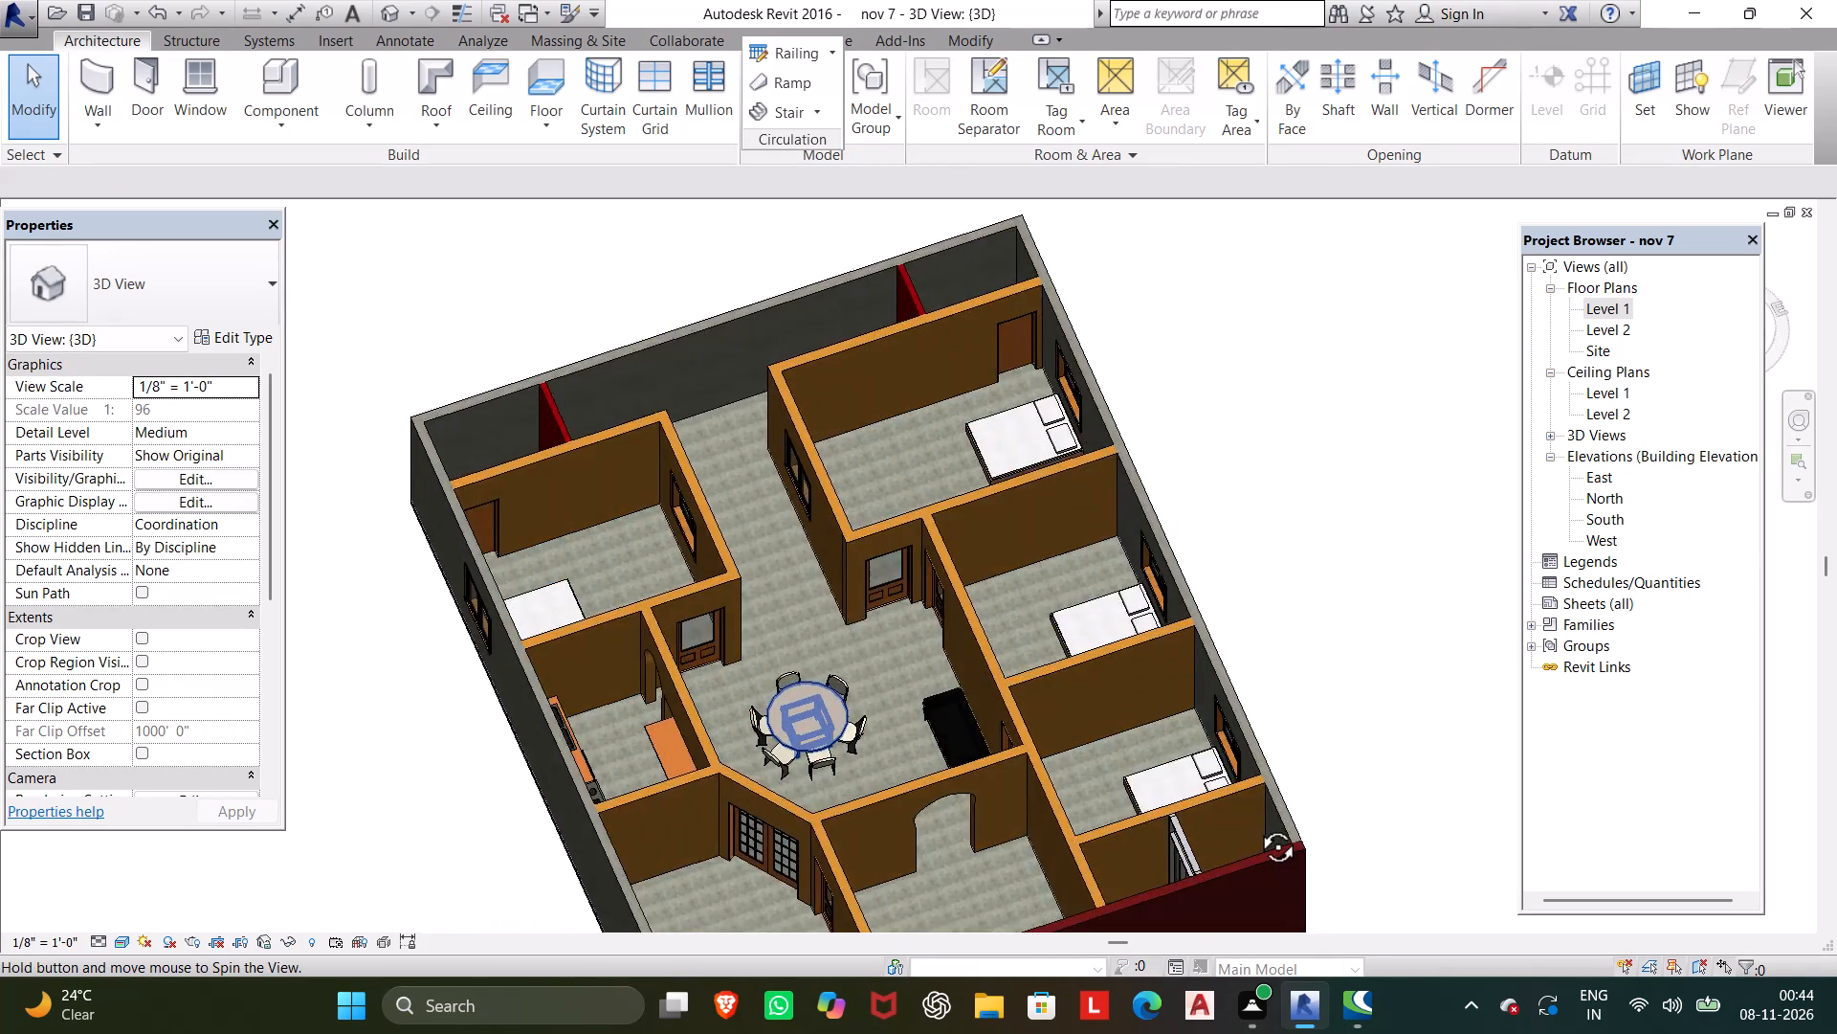
{"action": "middle_click_drag", "start_coordinate": [1256, 825], "coordinate": [922, 415], "text": "shift"}
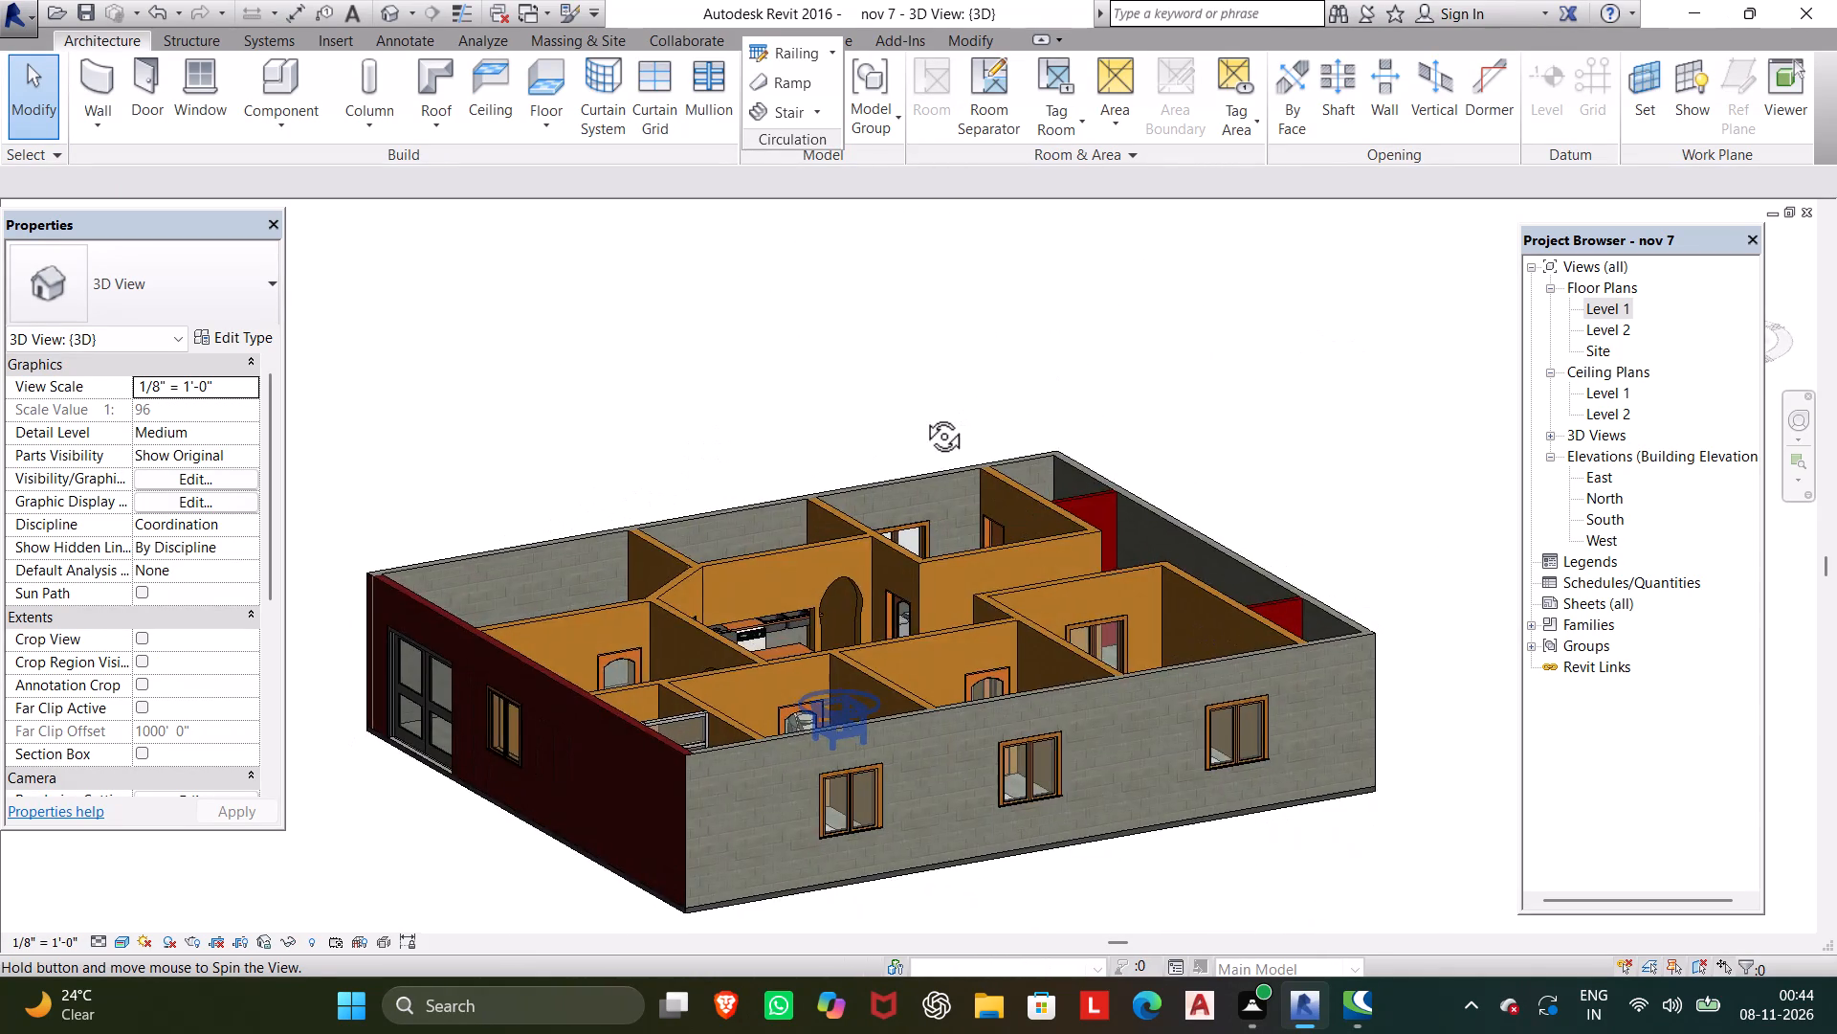
{"action": "middle_click_drag", "start_coordinate": [922, 415], "coordinate": [1460, 463], "text": "shift"}
{"action": "middle_click_drag", "start_coordinate": [1243, 495], "coordinate": [1014, 417]}
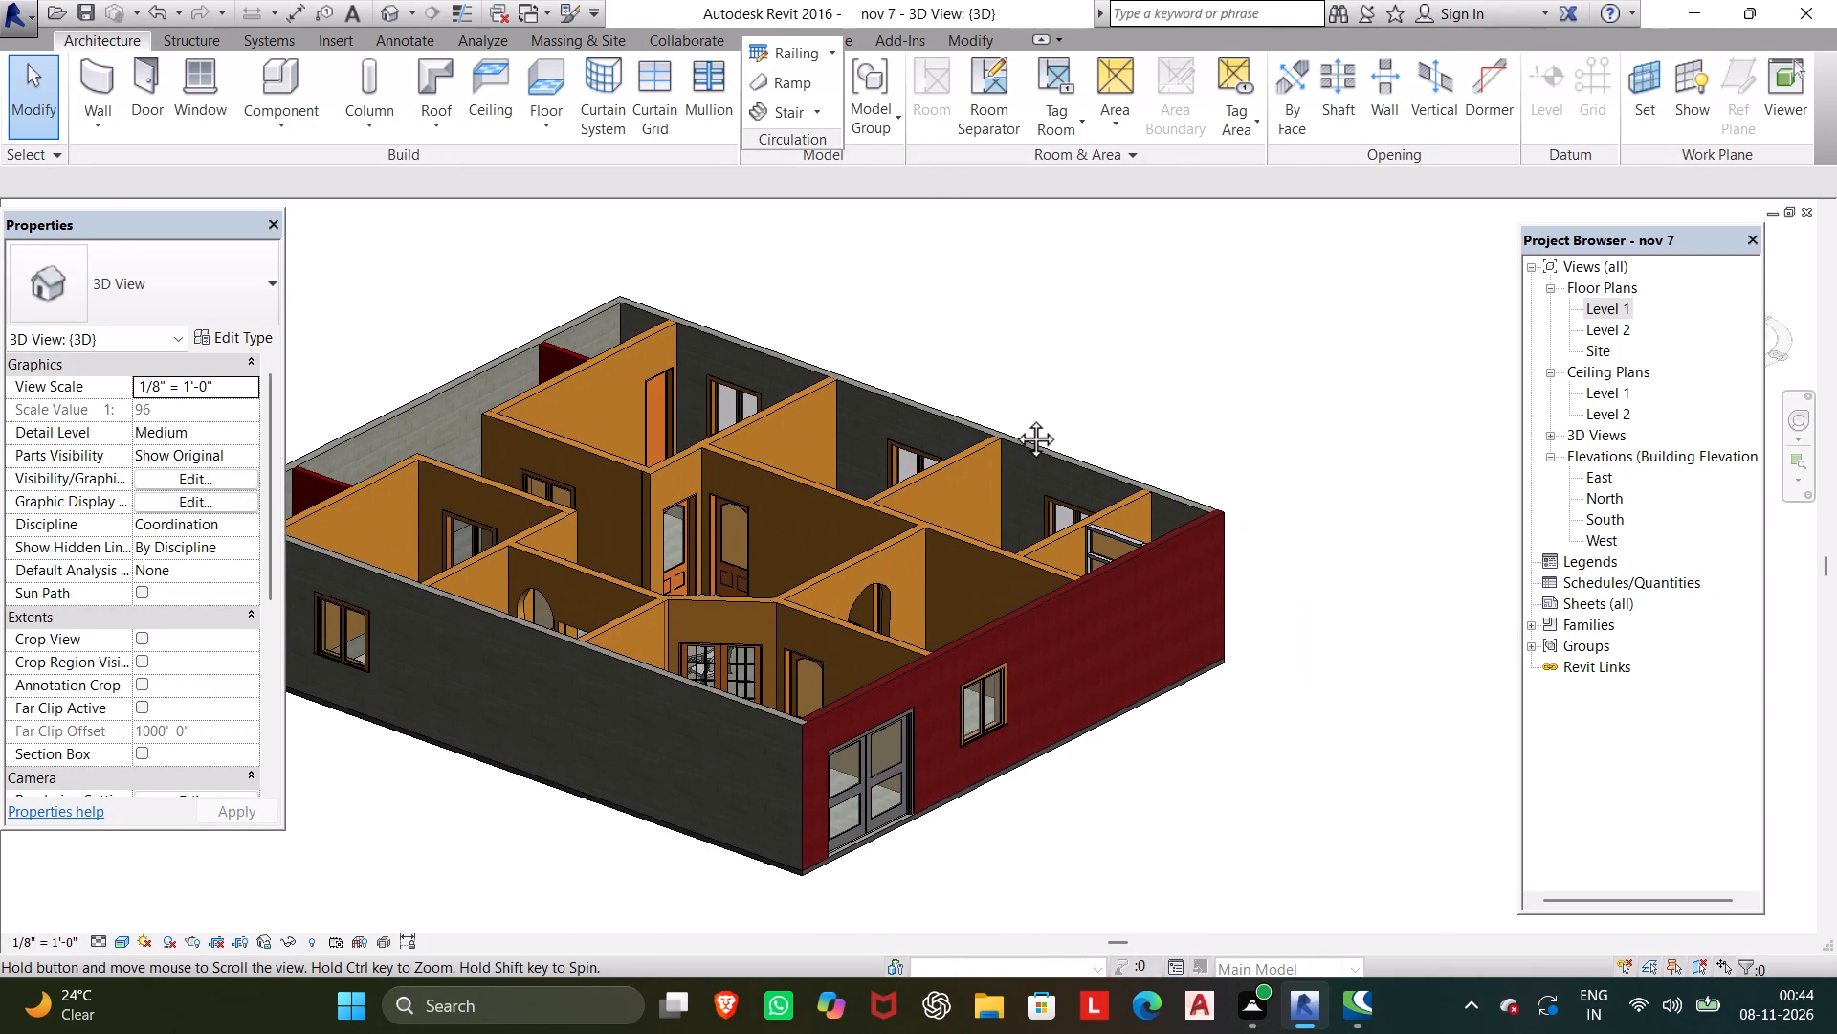
{"action": "middle_click_drag", "start_coordinate": [1014, 417], "coordinate": [803, 440]}
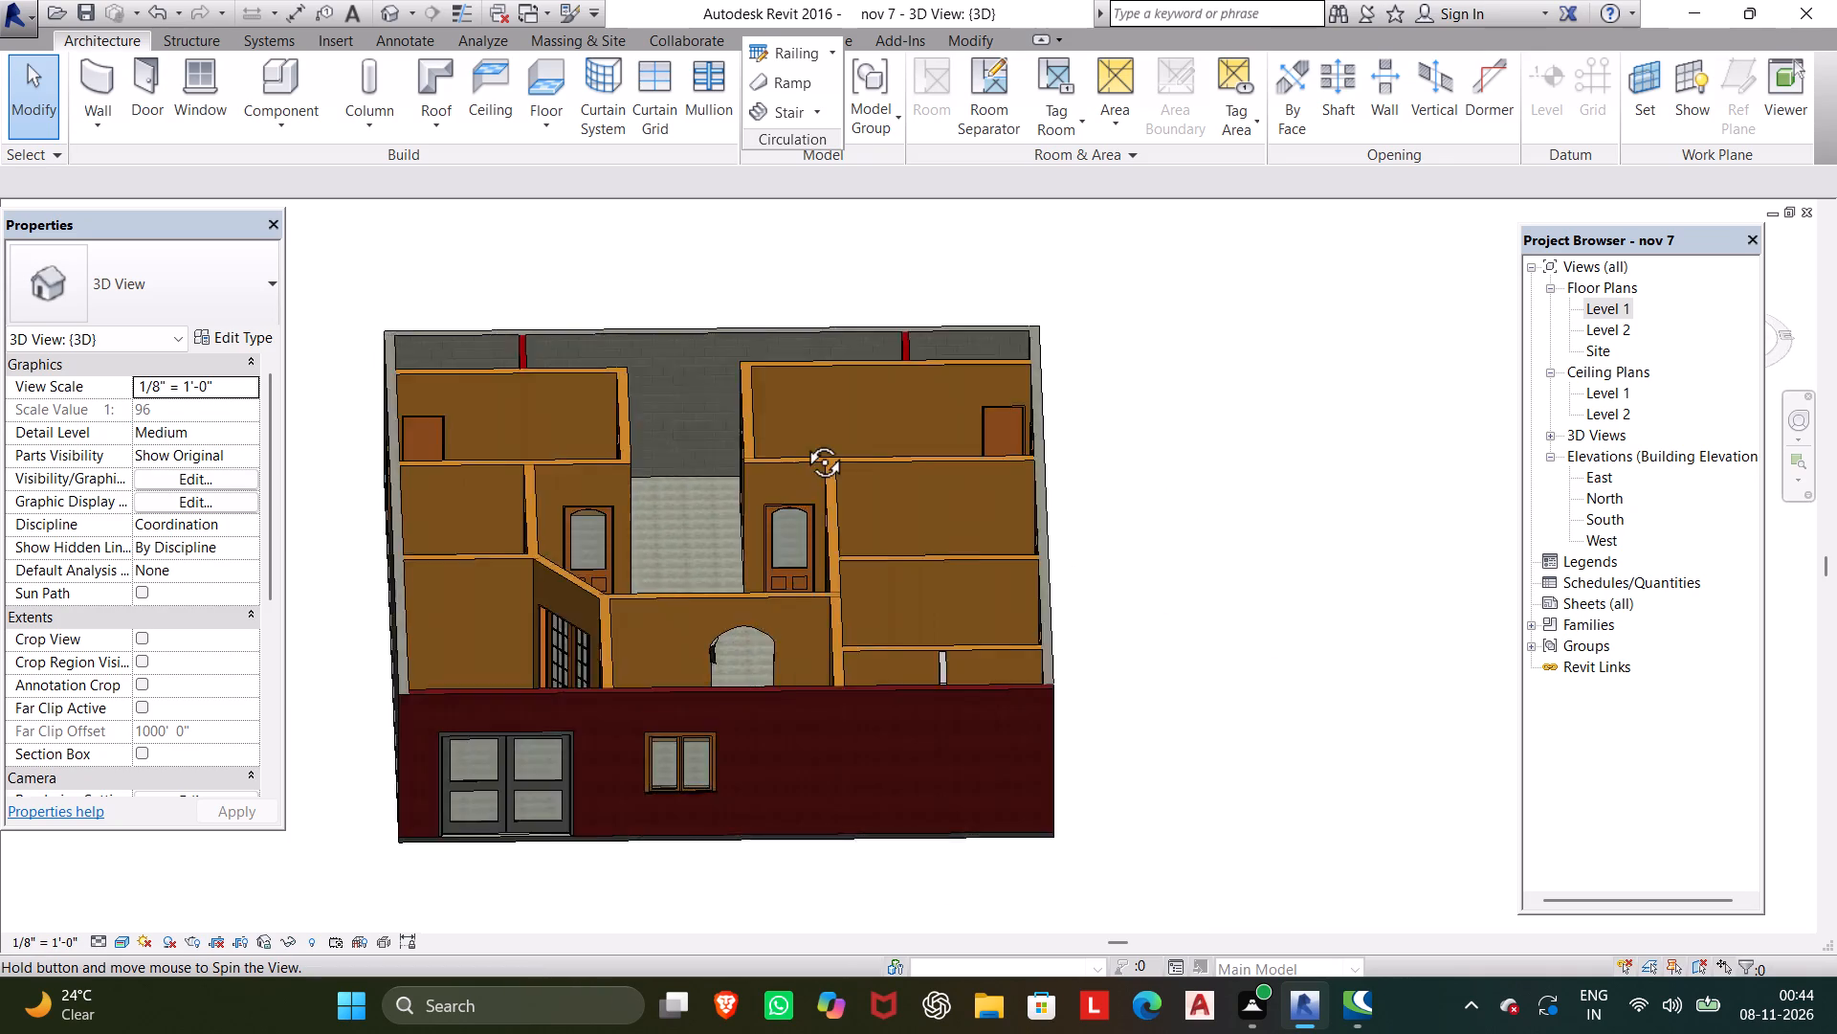
{"action": "middle_click_drag", "start_coordinate": [803, 440], "coordinate": [621, 461]}
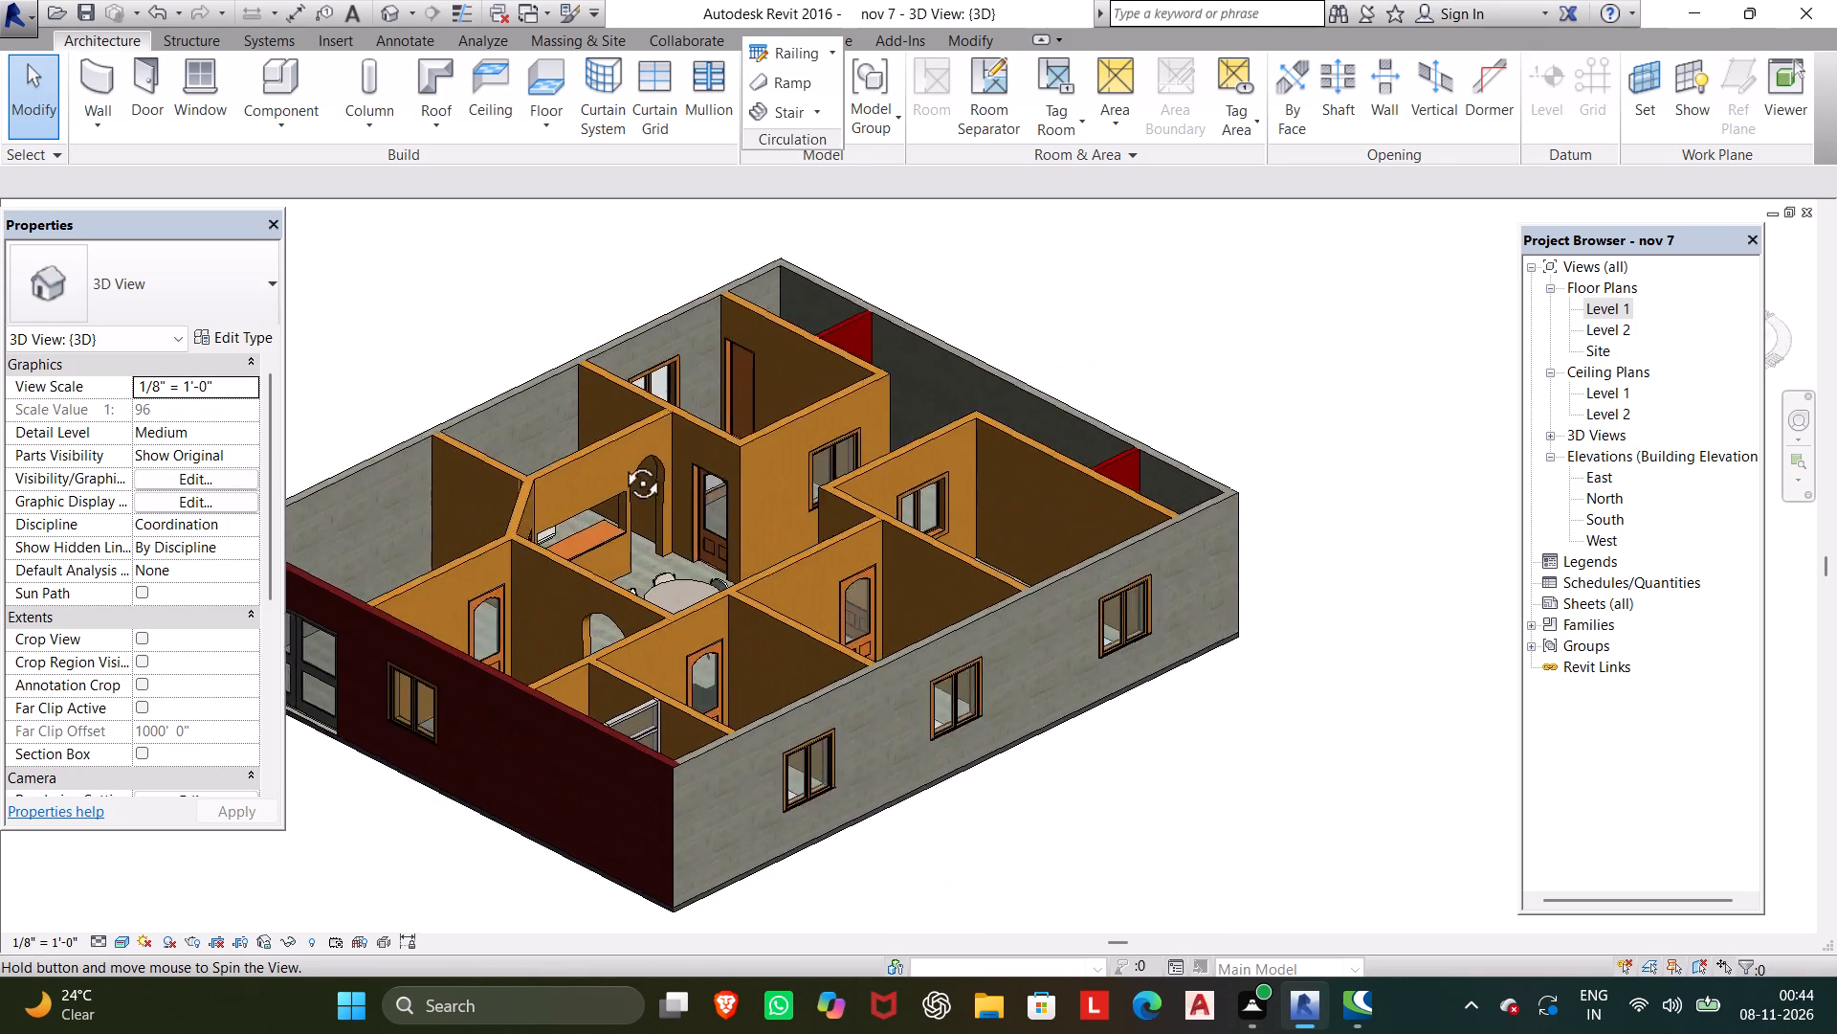
{"action": "middle_click_drag", "start_coordinate": [621, 461], "coordinate": [172, 601]}
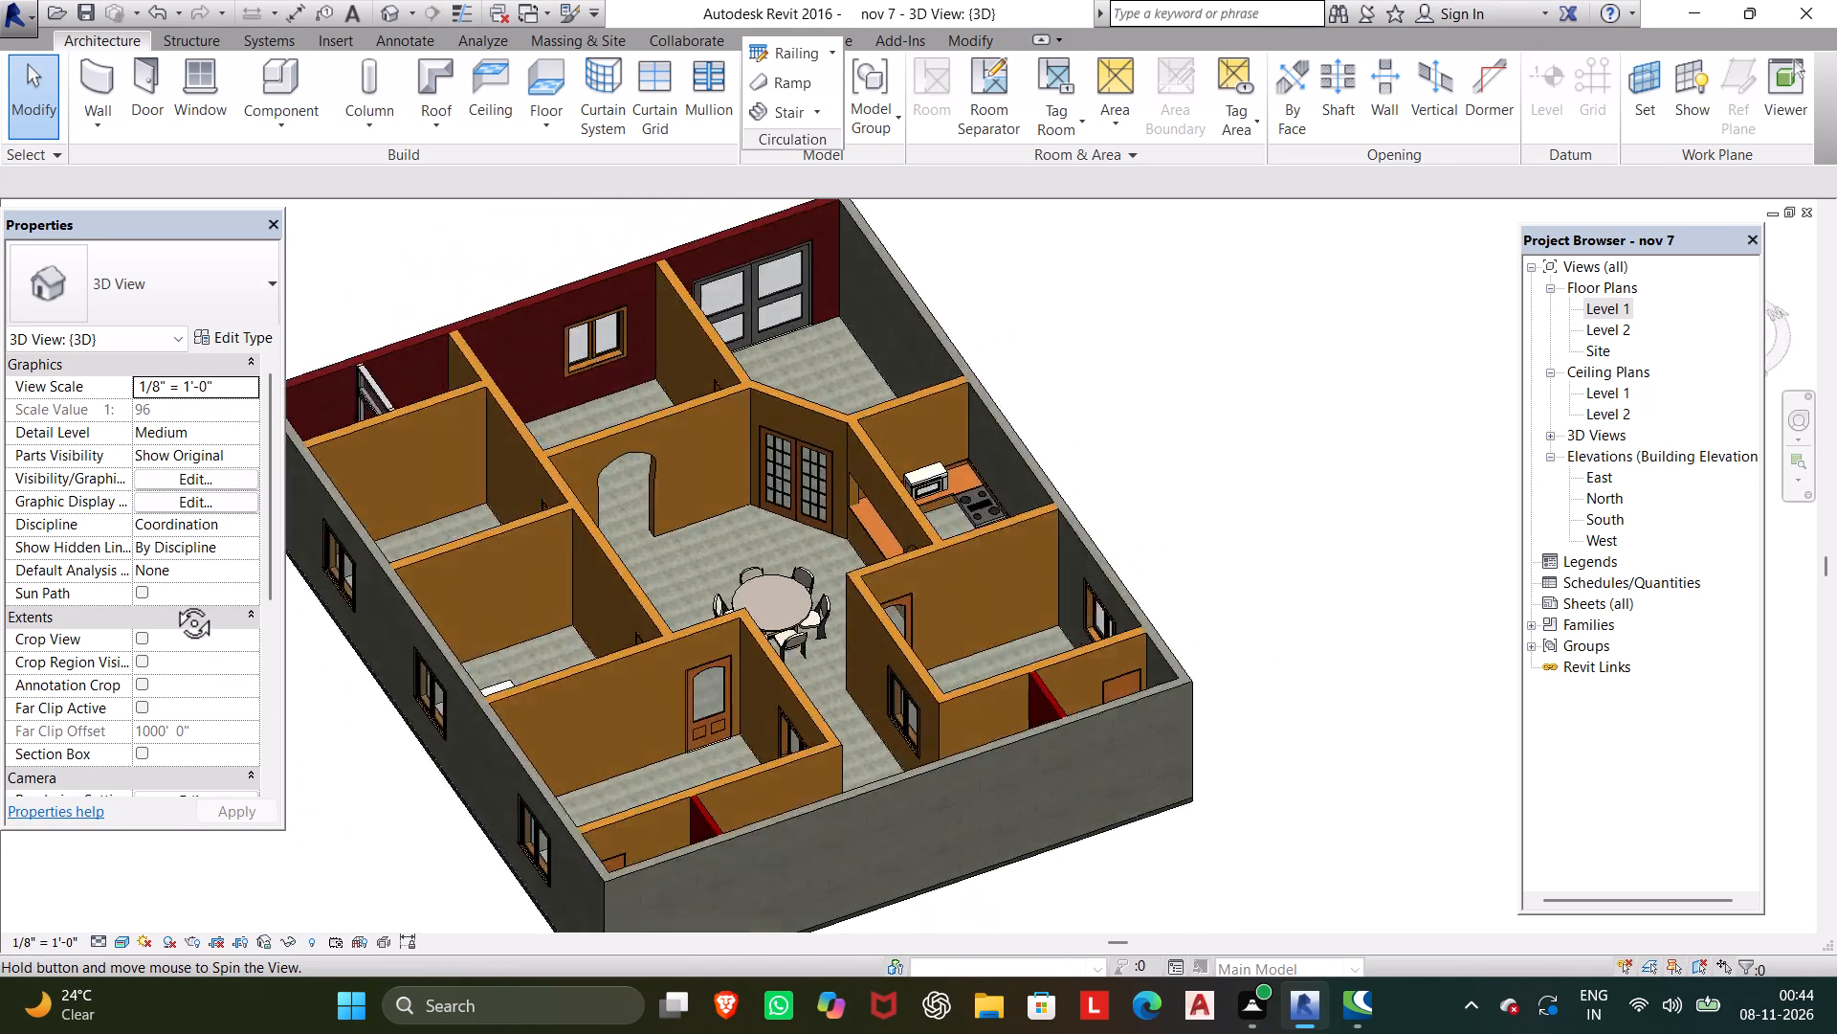
{"action": "middle_click_drag", "start_coordinate": [172, 601], "coordinate": [541, 714]}
{"action": "scroll", "coordinate": [129, 599], "scroll_direction": "down", "scroll_amount": 1, "text": "shift"}
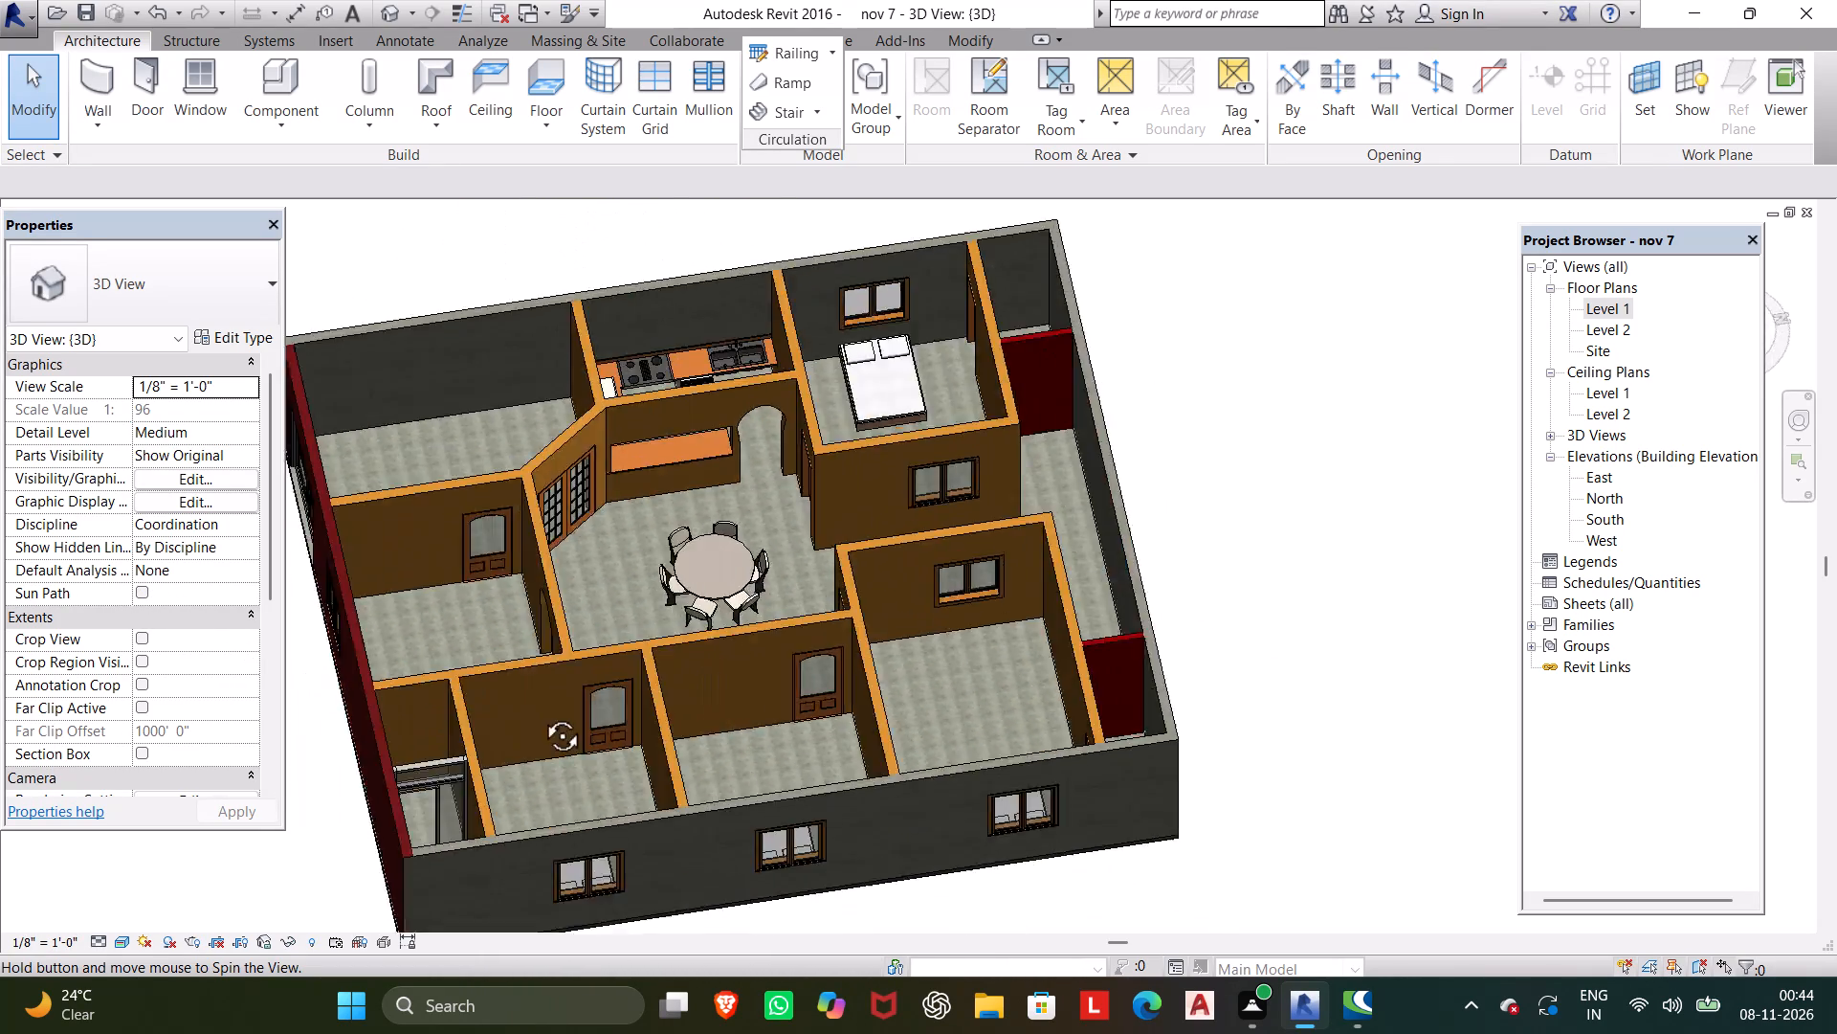
{"action": "middle_click_drag", "start_coordinate": [541, 714], "coordinate": [884, 775]}
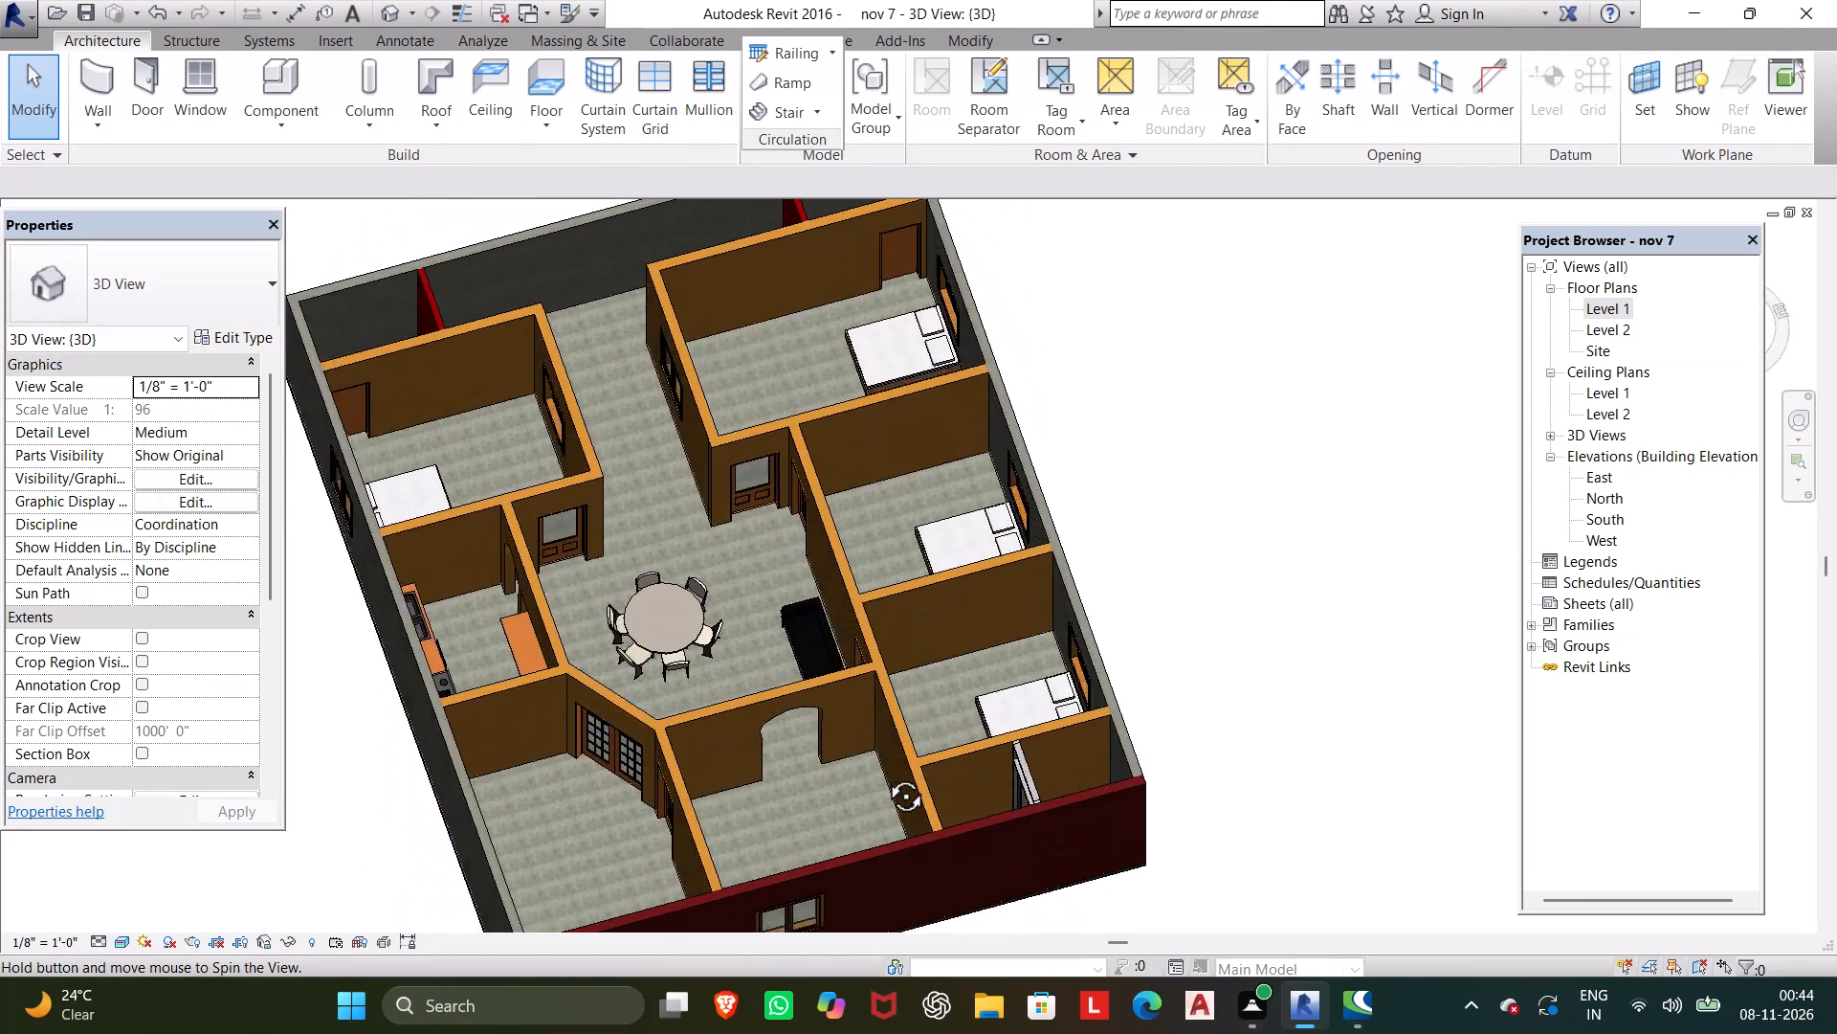
{"action": "middle_click_drag", "start_coordinate": [884, 775], "coordinate": [985, 510]}
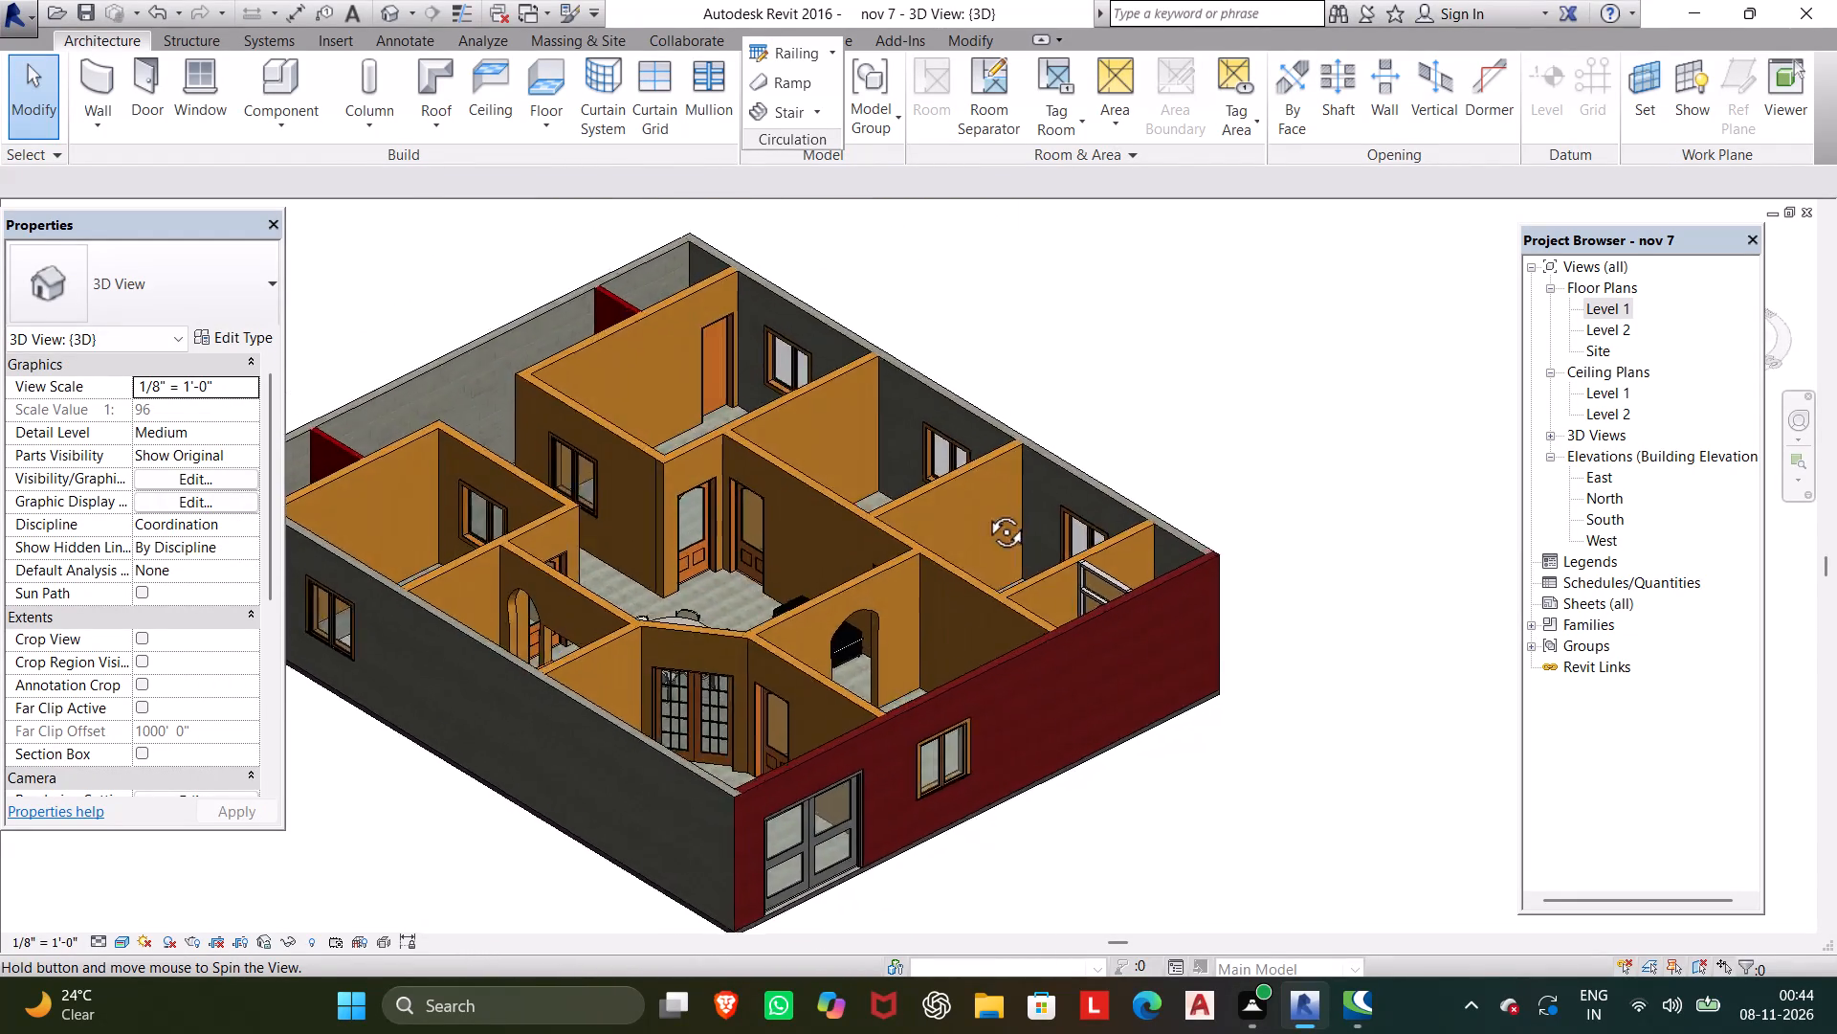
{"action": "middle_click_drag", "start_coordinate": [985, 510], "coordinate": [864, 802]}
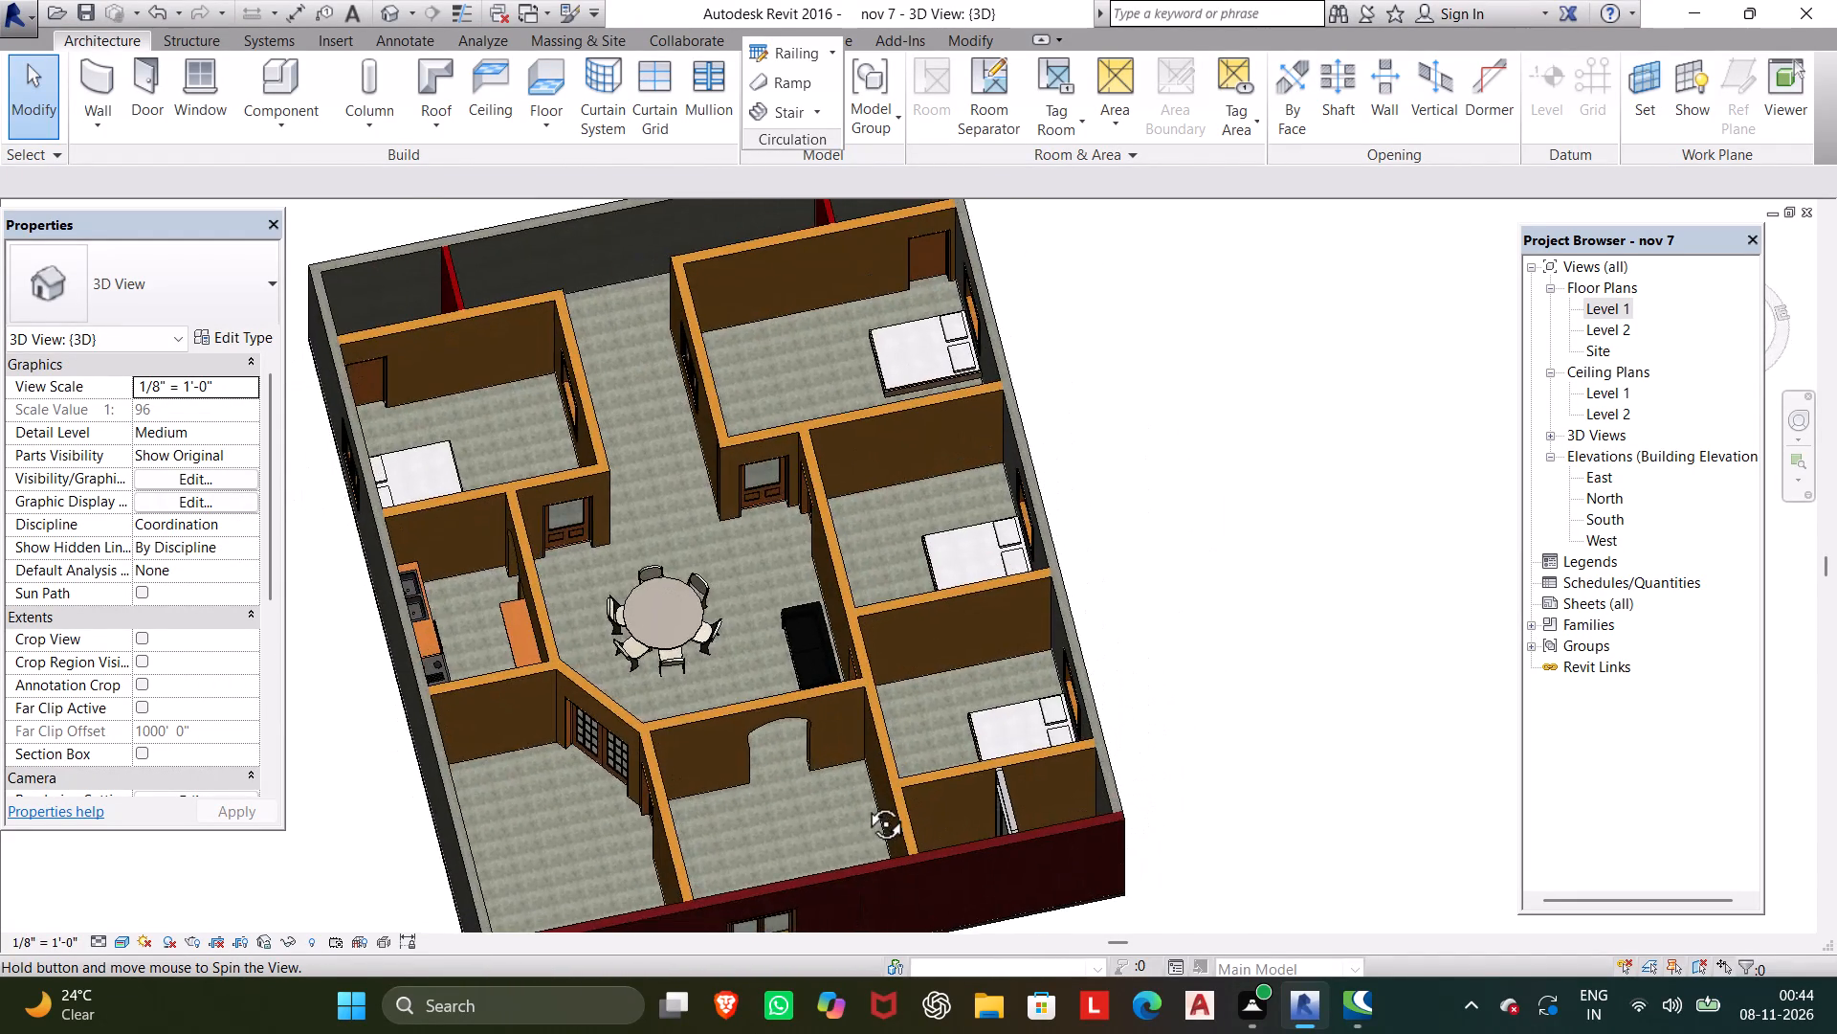
{"action": "middle_click_drag", "start_coordinate": [864, 802], "coordinate": [495, 727]}
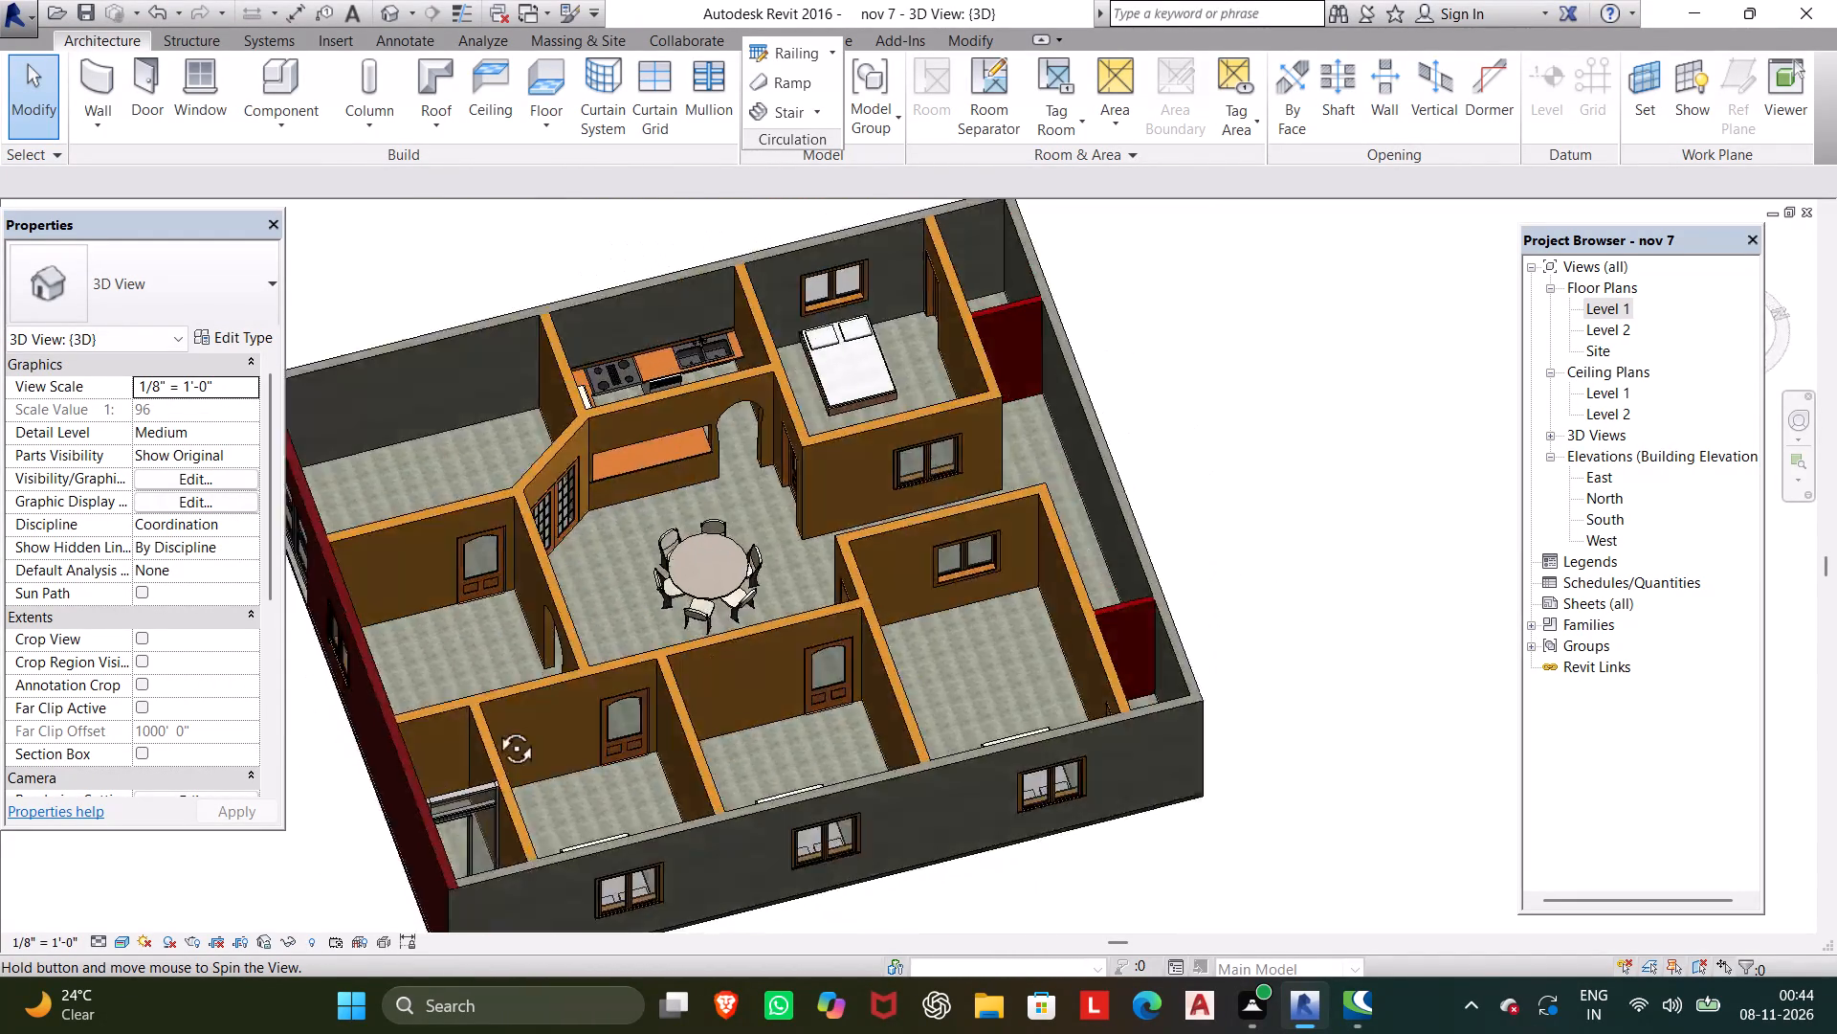
{"action": "middle_click_drag", "start_coordinate": [495, 727], "coordinate": [5, 657]}
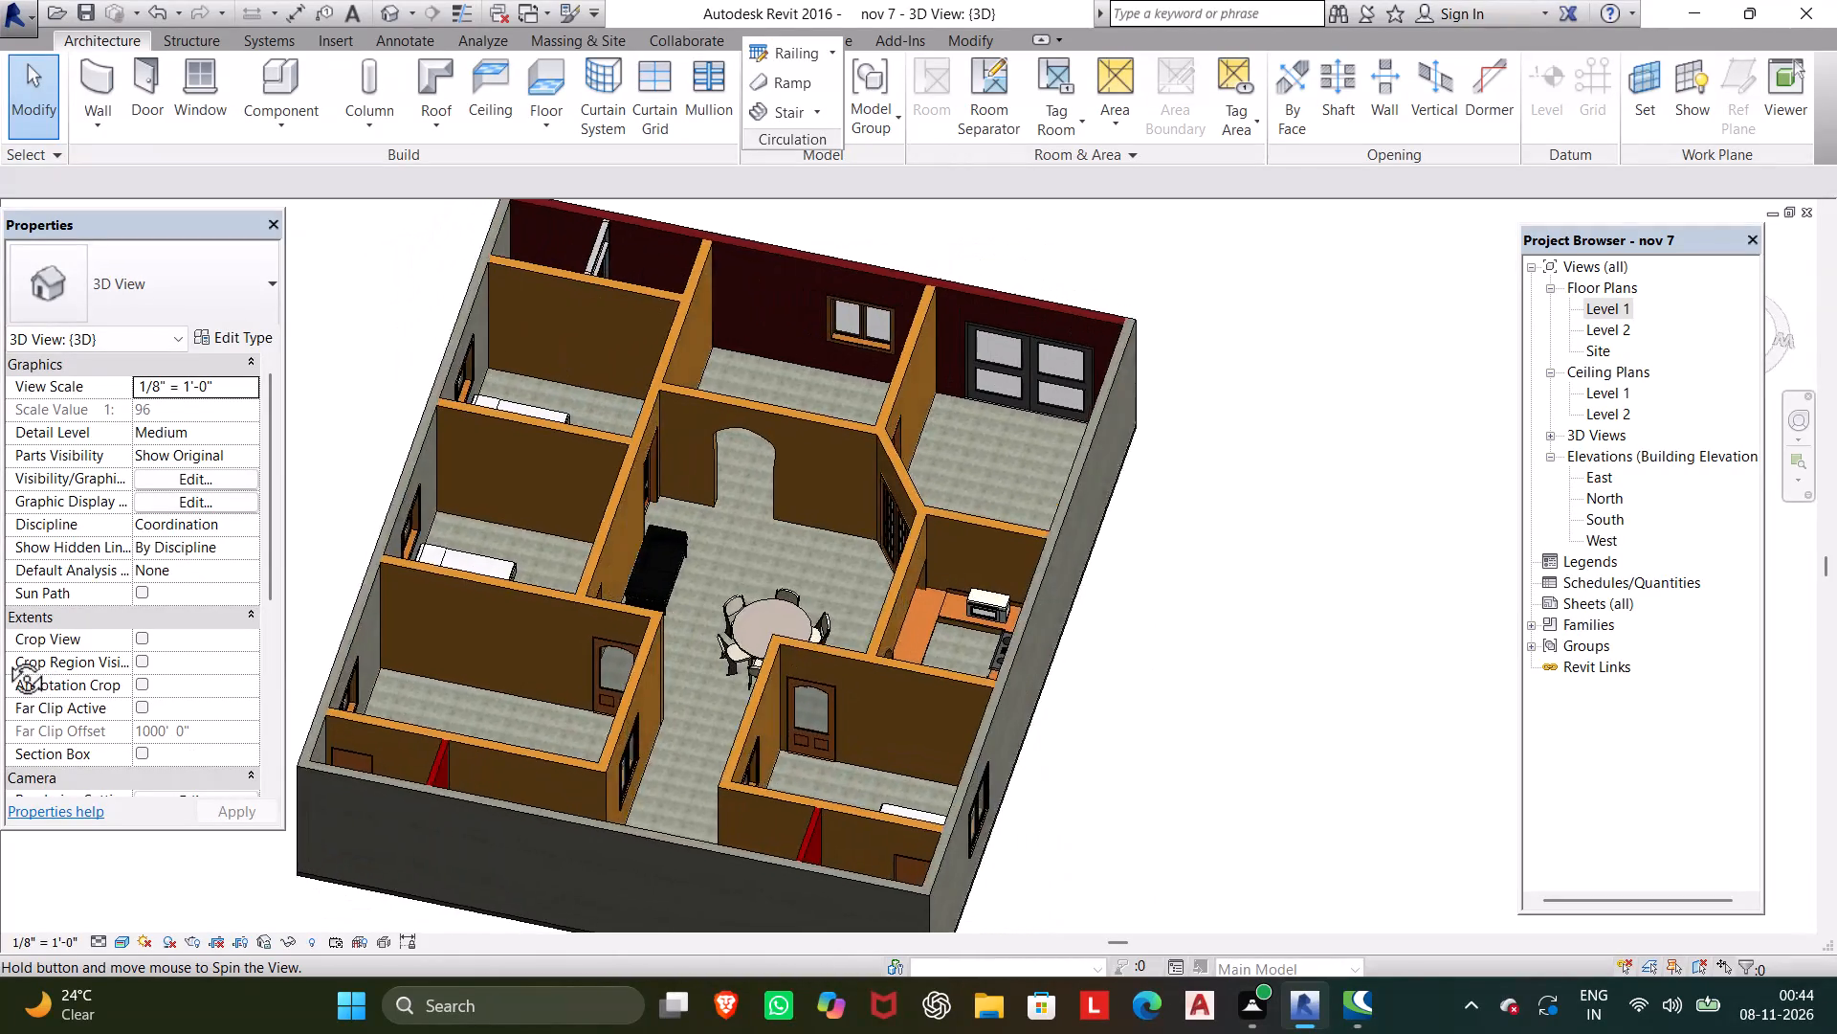
{"action": "middle_click_drag", "start_coordinate": [5, 657], "coordinate": [10, 641]}
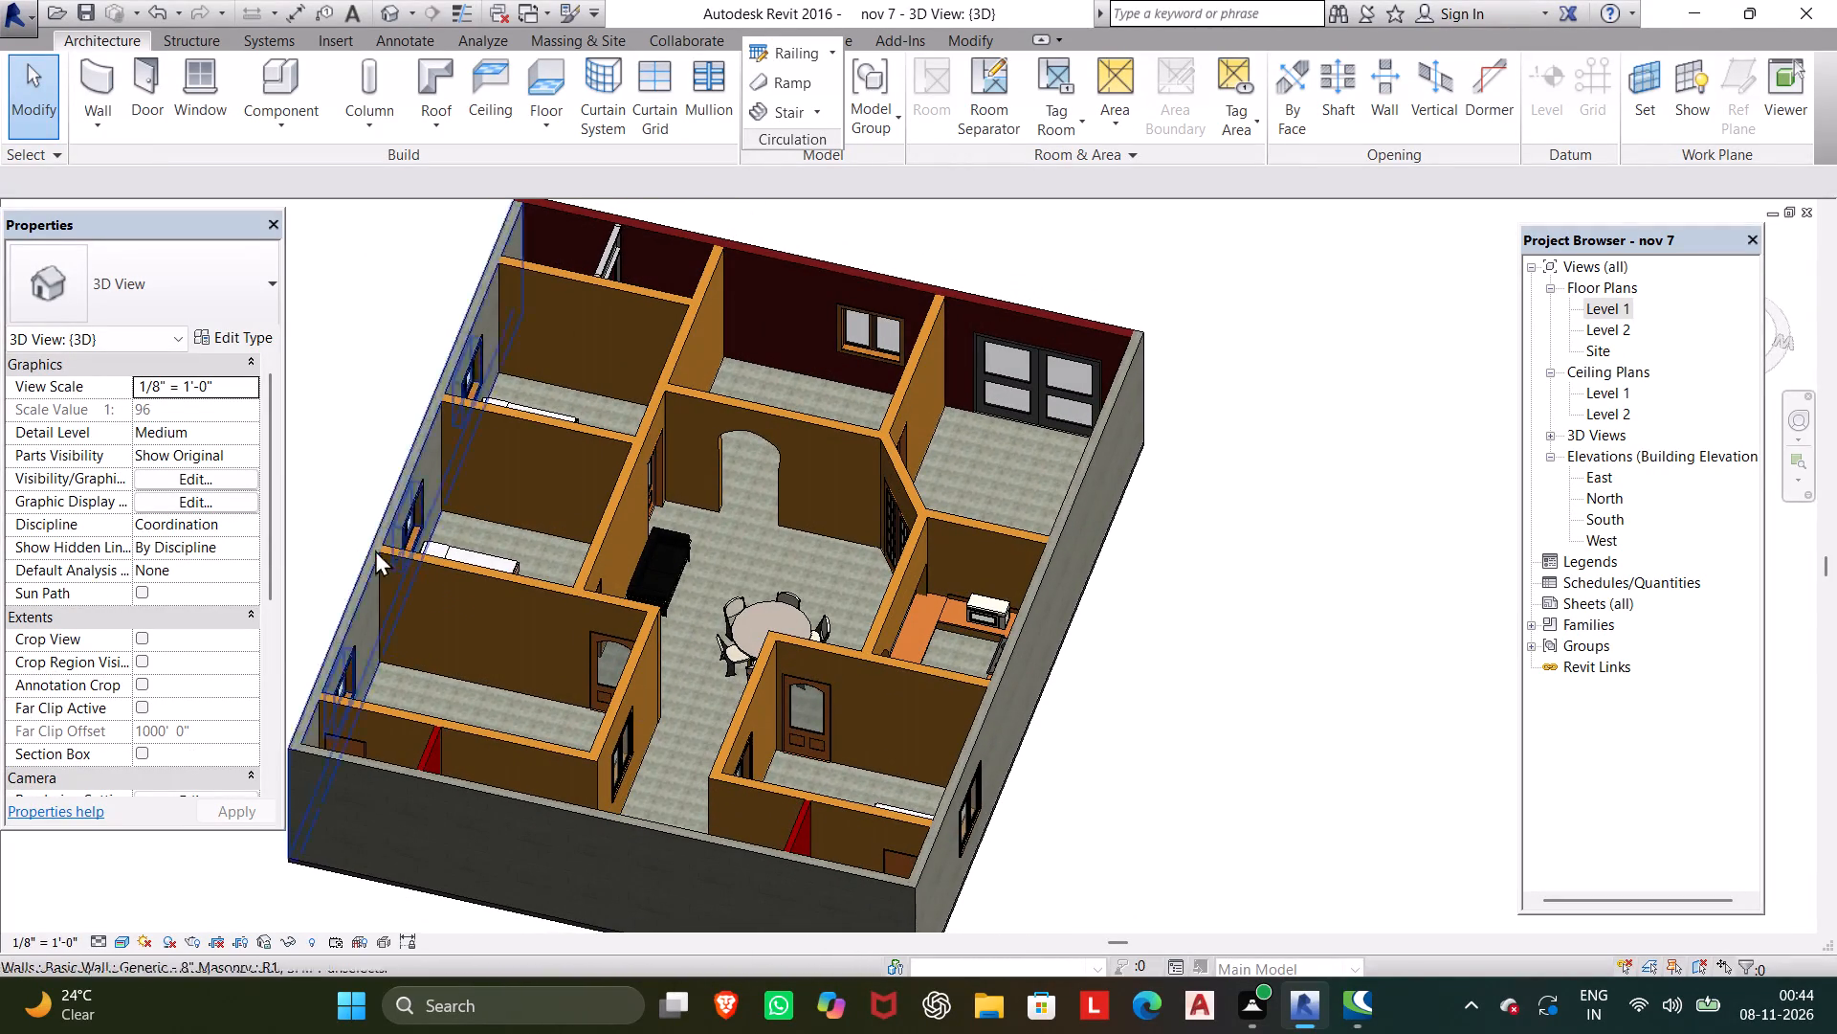
{"action": "middle_click_drag", "start_coordinate": [547, 573], "coordinate": [313, 555]}
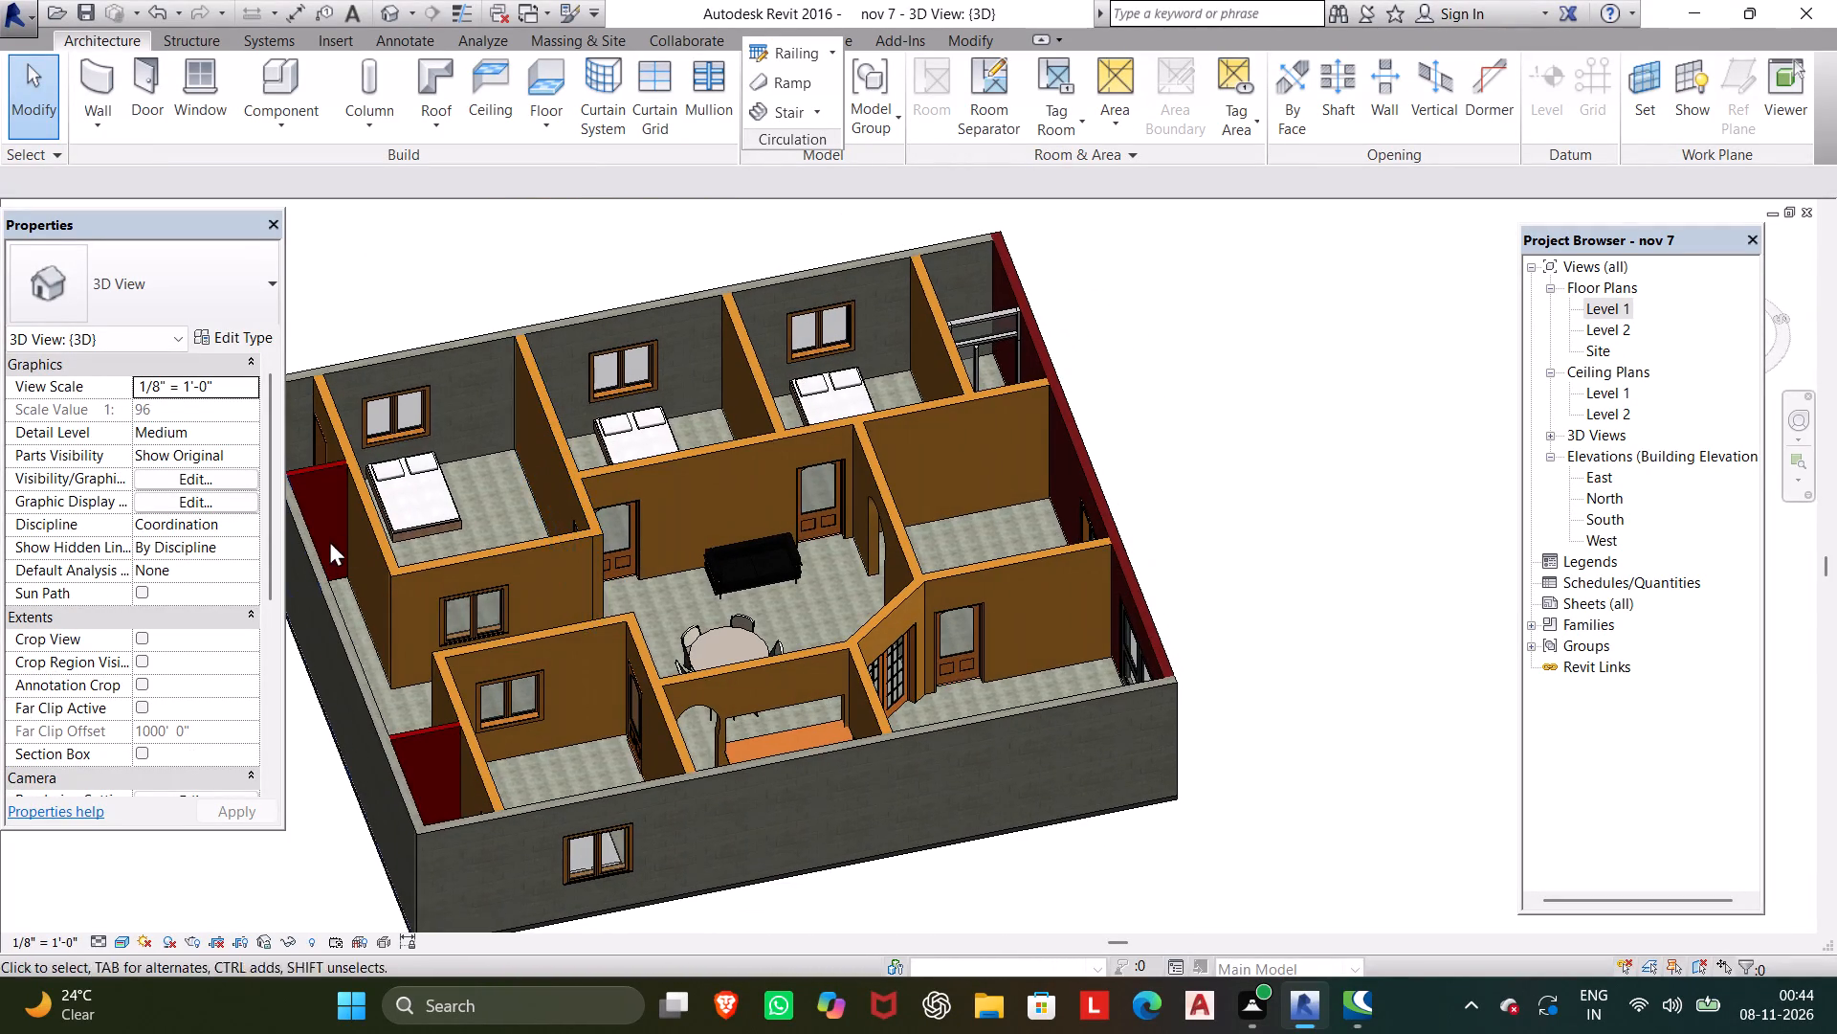
{"action": "middle_click_drag", "start_coordinate": [816, 570], "coordinate": [539, 578]}
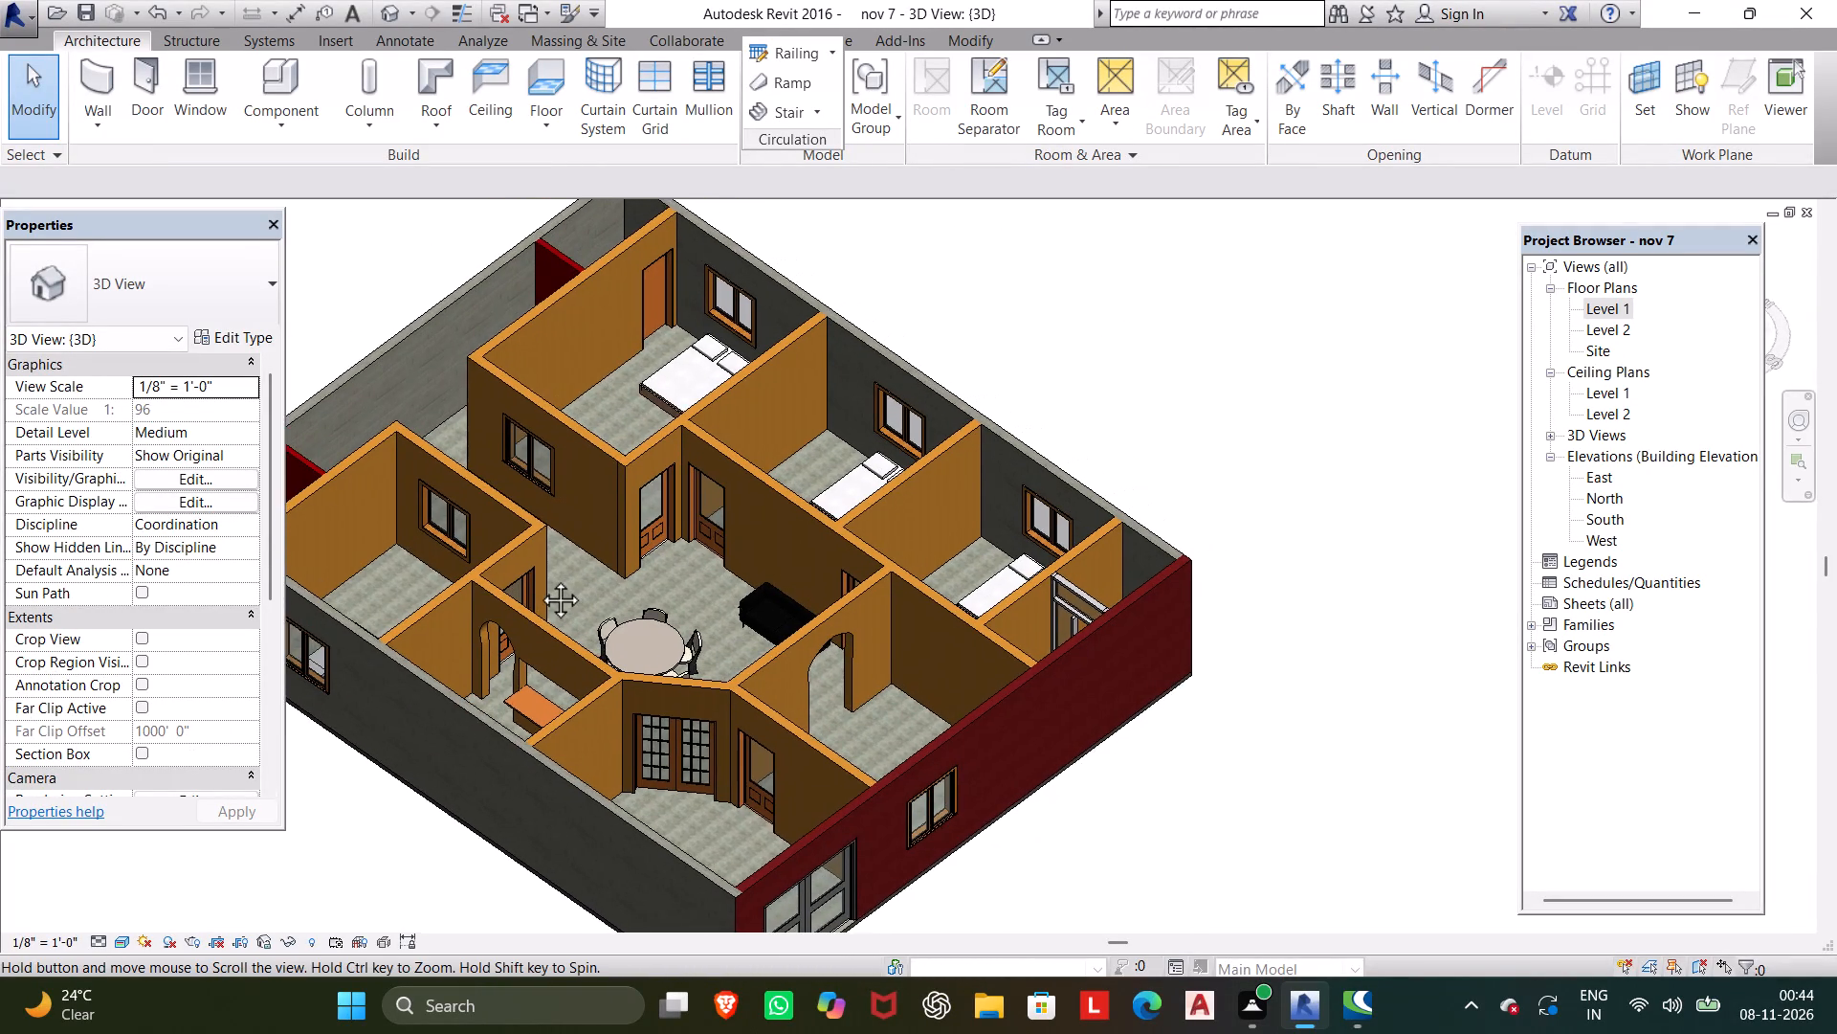
{"action": "middle_click_drag", "start_coordinate": [539, 578], "coordinate": [587, 715]}
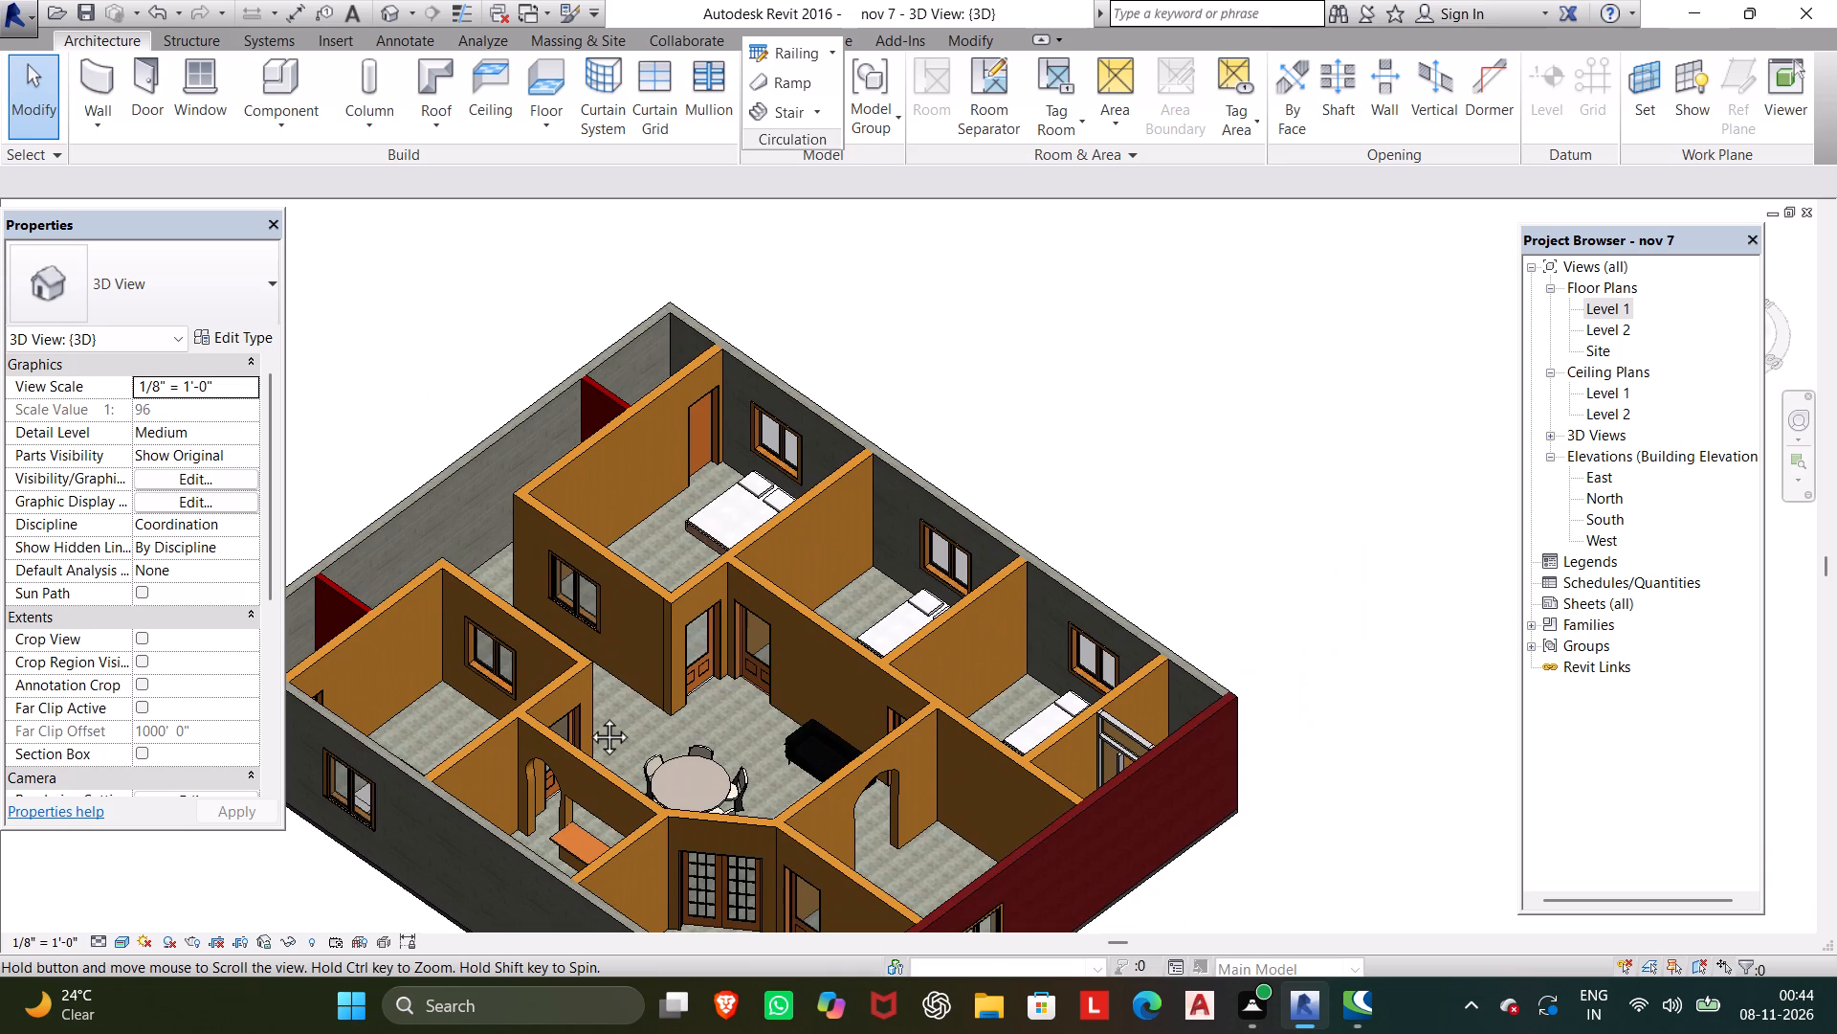
{"action": "middle_click_drag", "start_coordinate": [587, 715], "coordinate": [591, 593]}
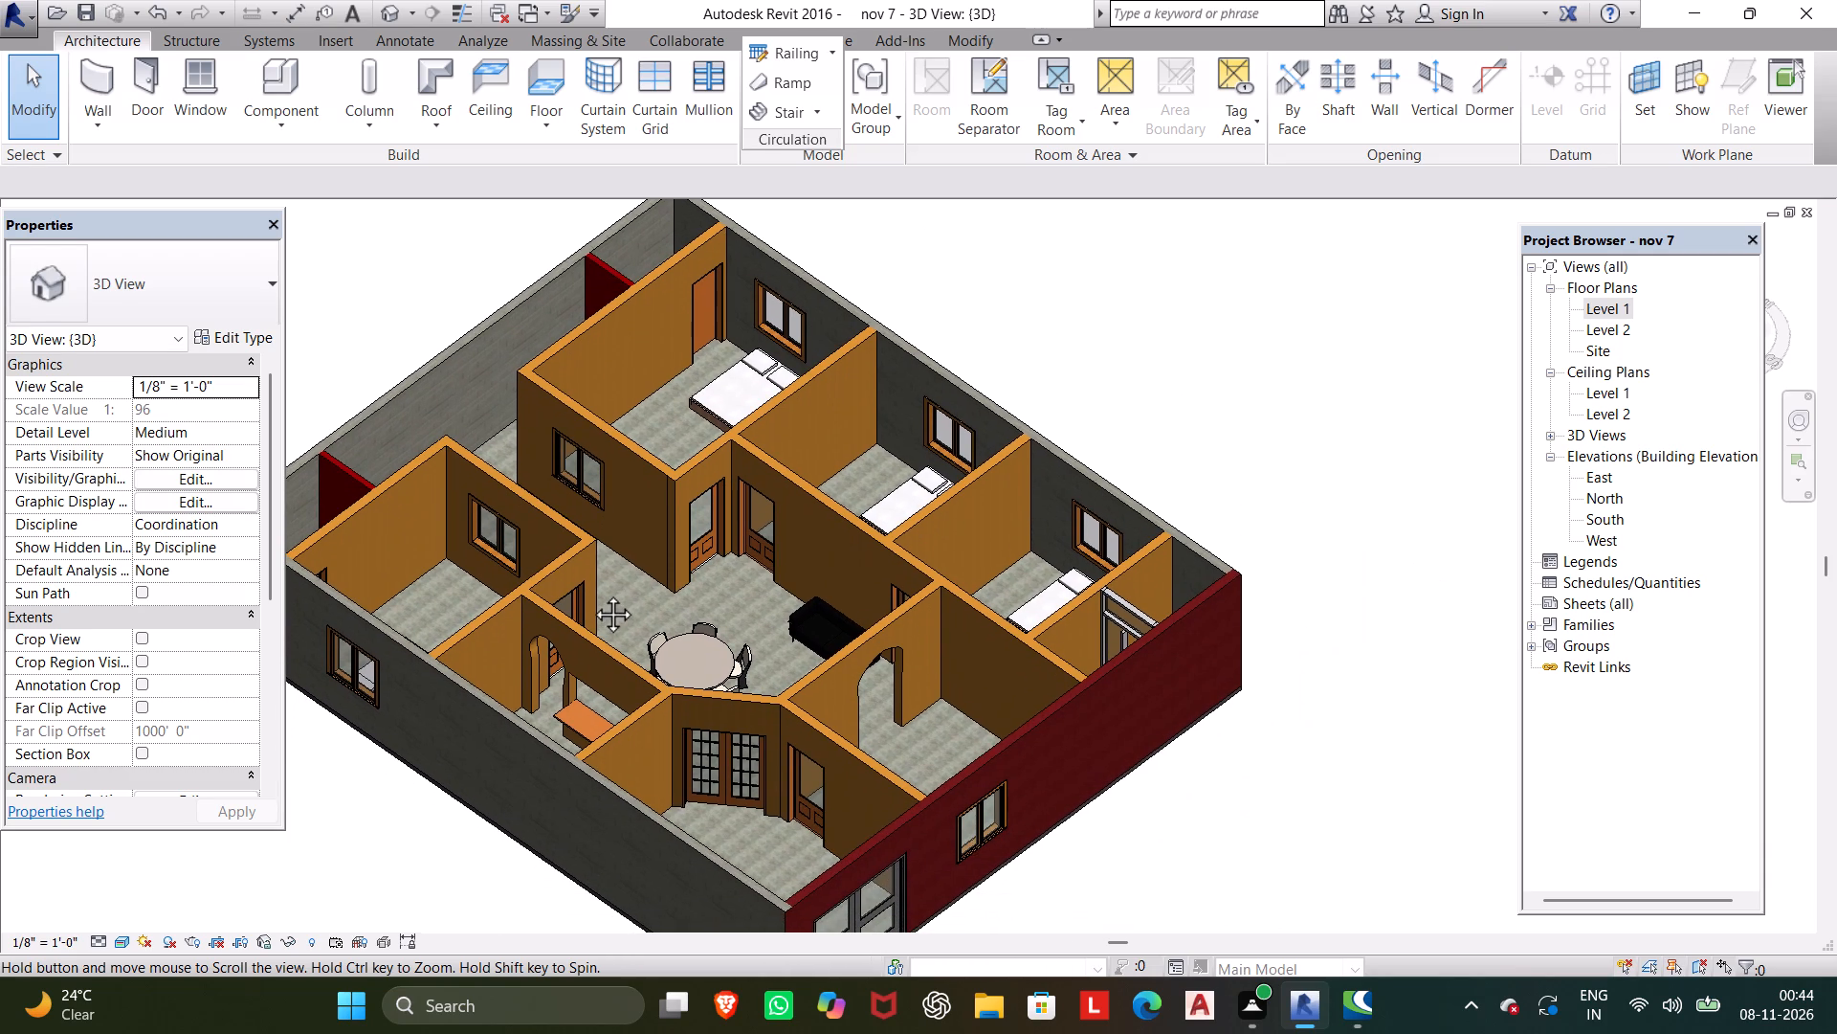
{"action": "middle_click_drag", "start_coordinate": [591, 593], "coordinate": [539, 701]}
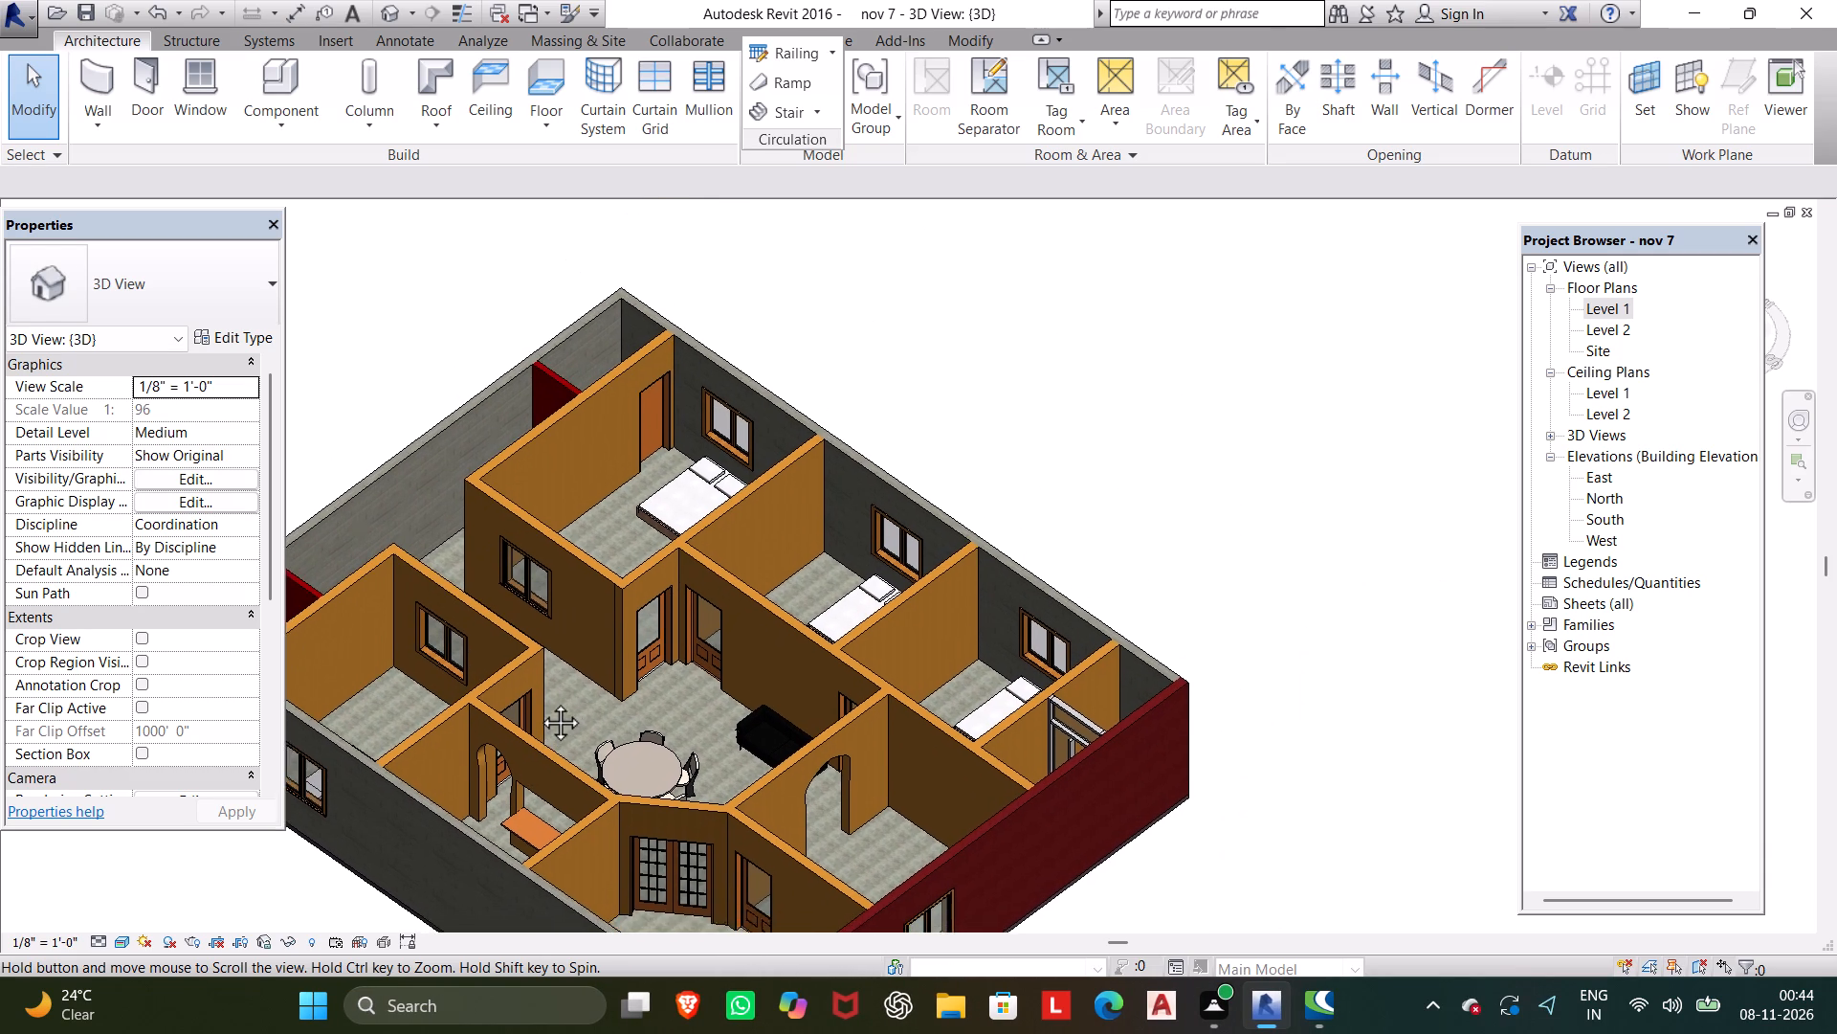
{"action": "middle_click_drag", "start_coordinate": [539, 701], "coordinate": [460, 617]}
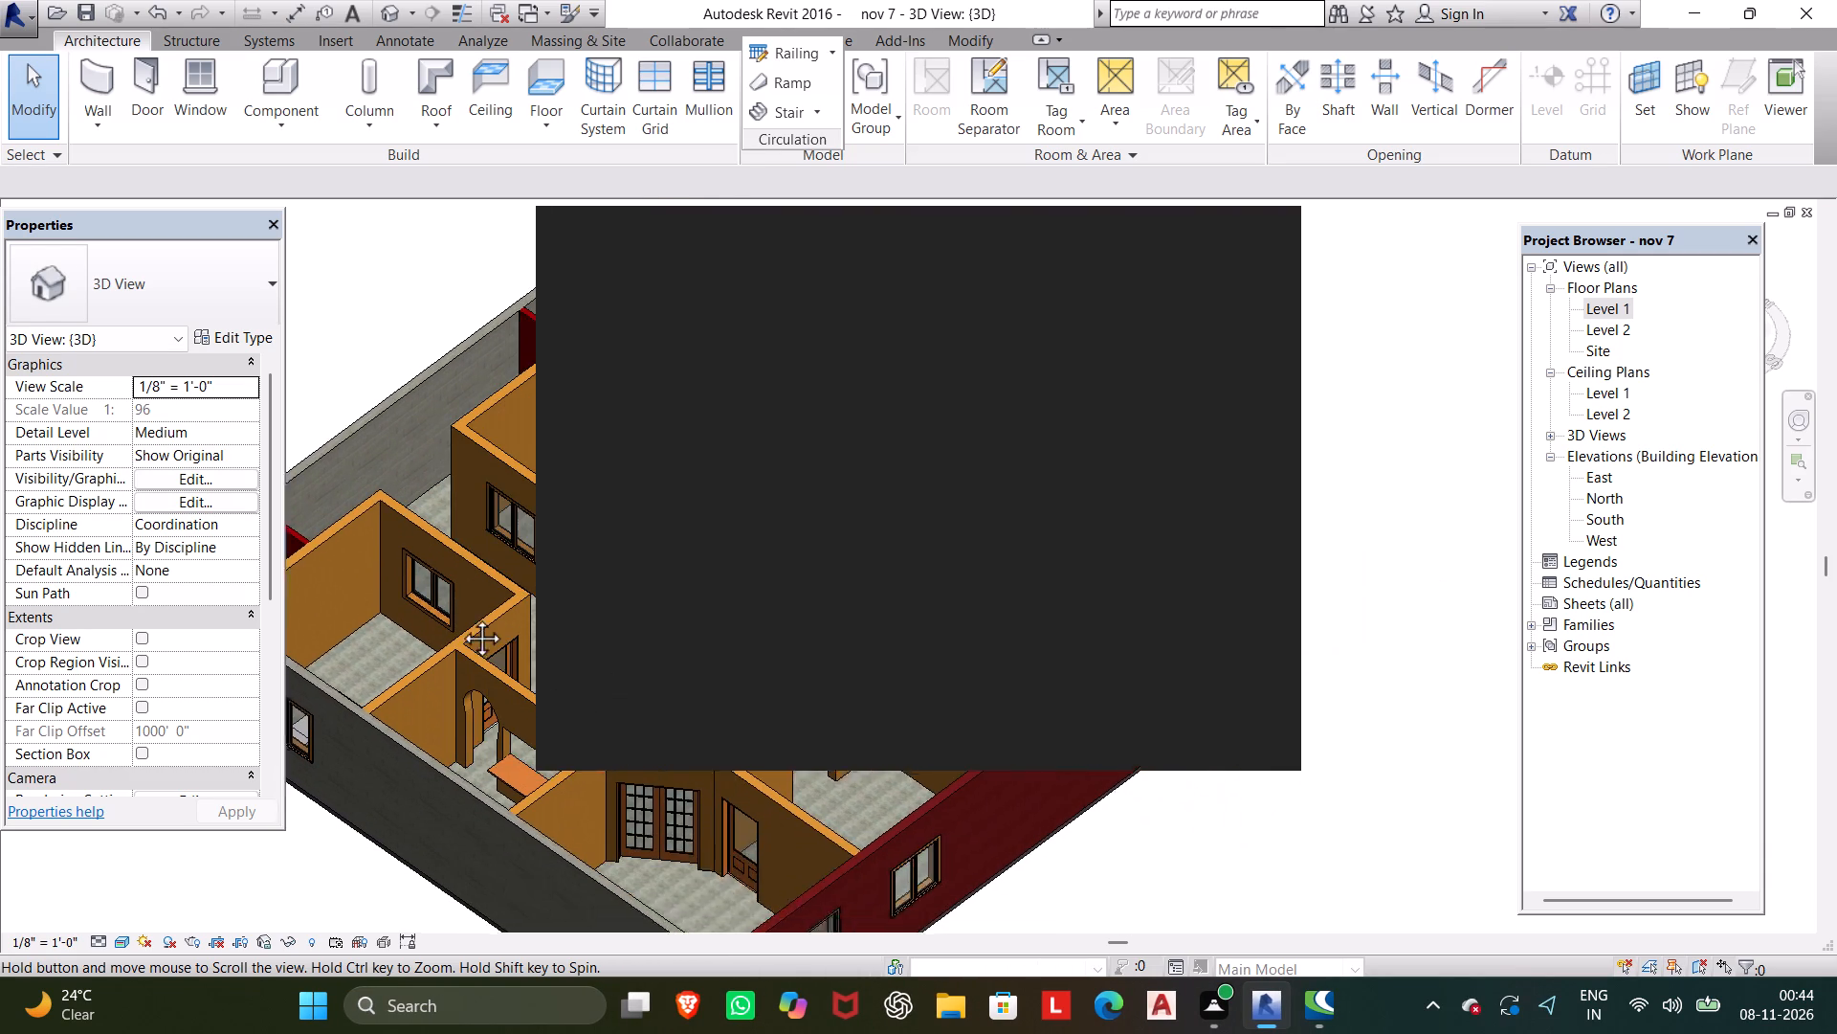
{"action": "middle_click_drag", "start_coordinate": [460, 617], "coordinate": [657, 710]}
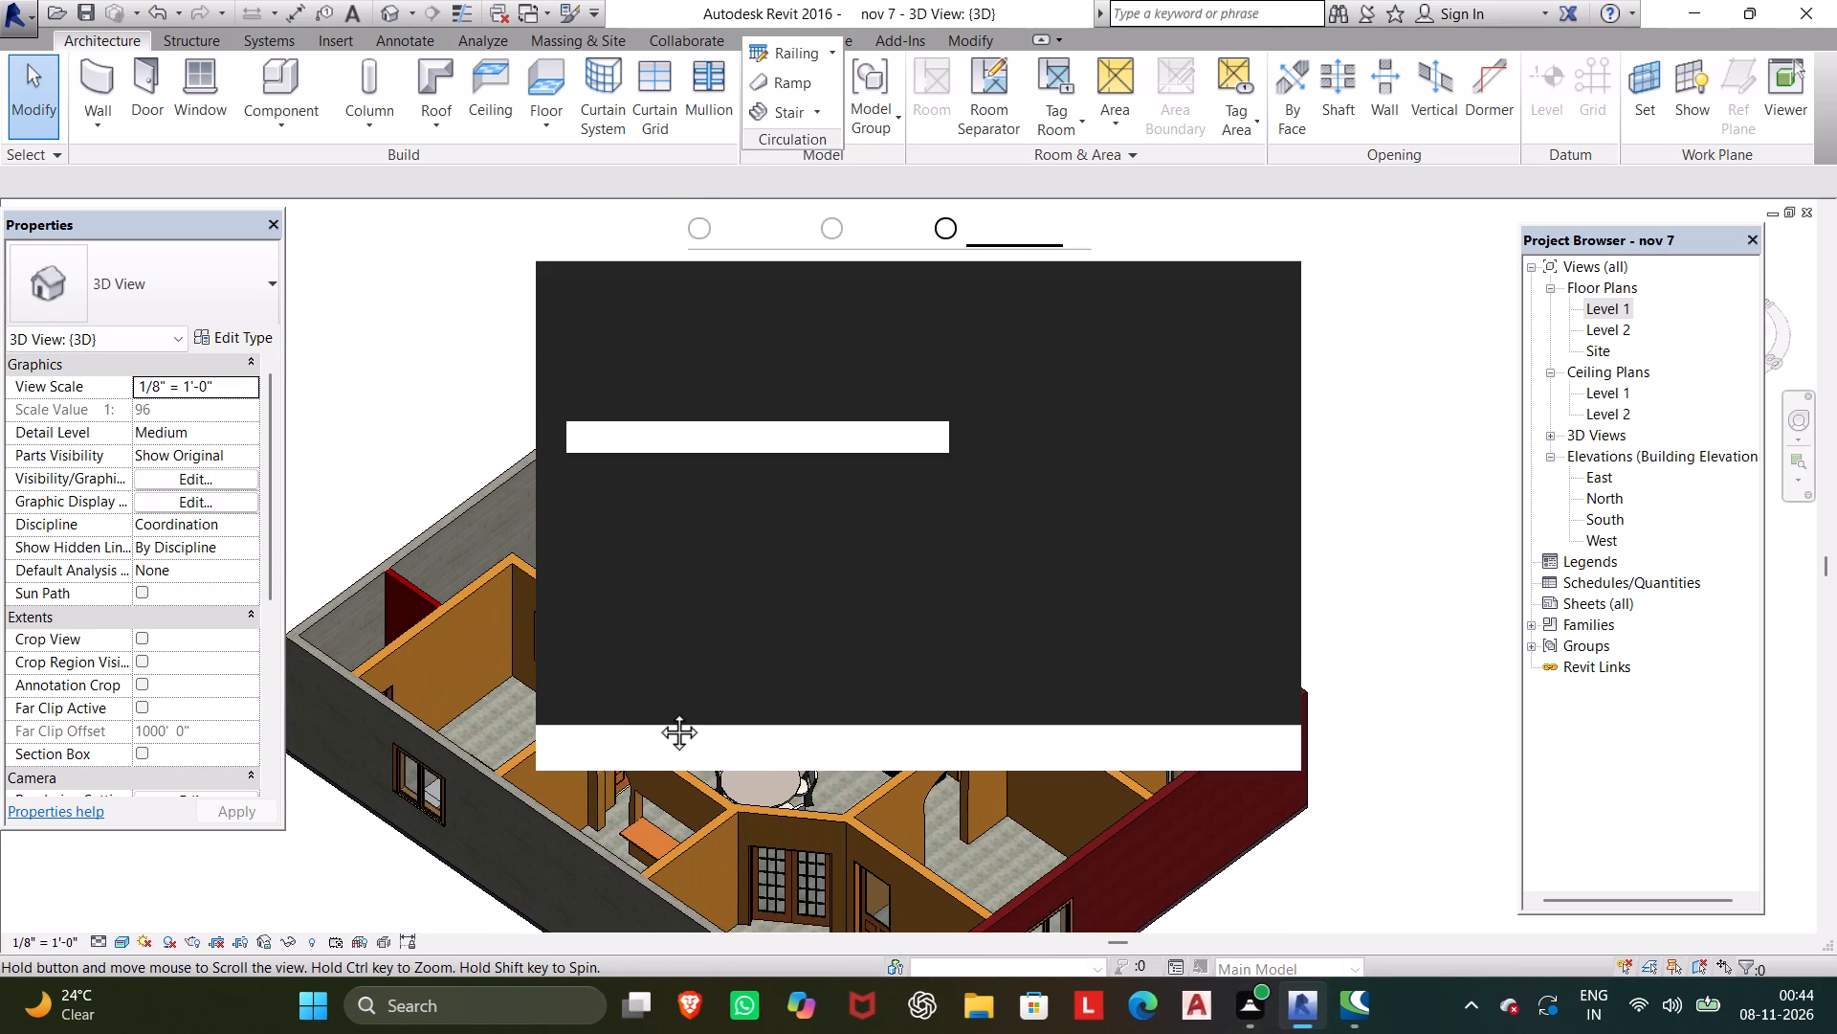
{"action": "middle_click_drag", "start_coordinate": [657, 710], "coordinate": [897, 619]}
{"action": "scroll", "coordinate": [898, 620], "scroll_direction": "up", "scroll_amount": 1}
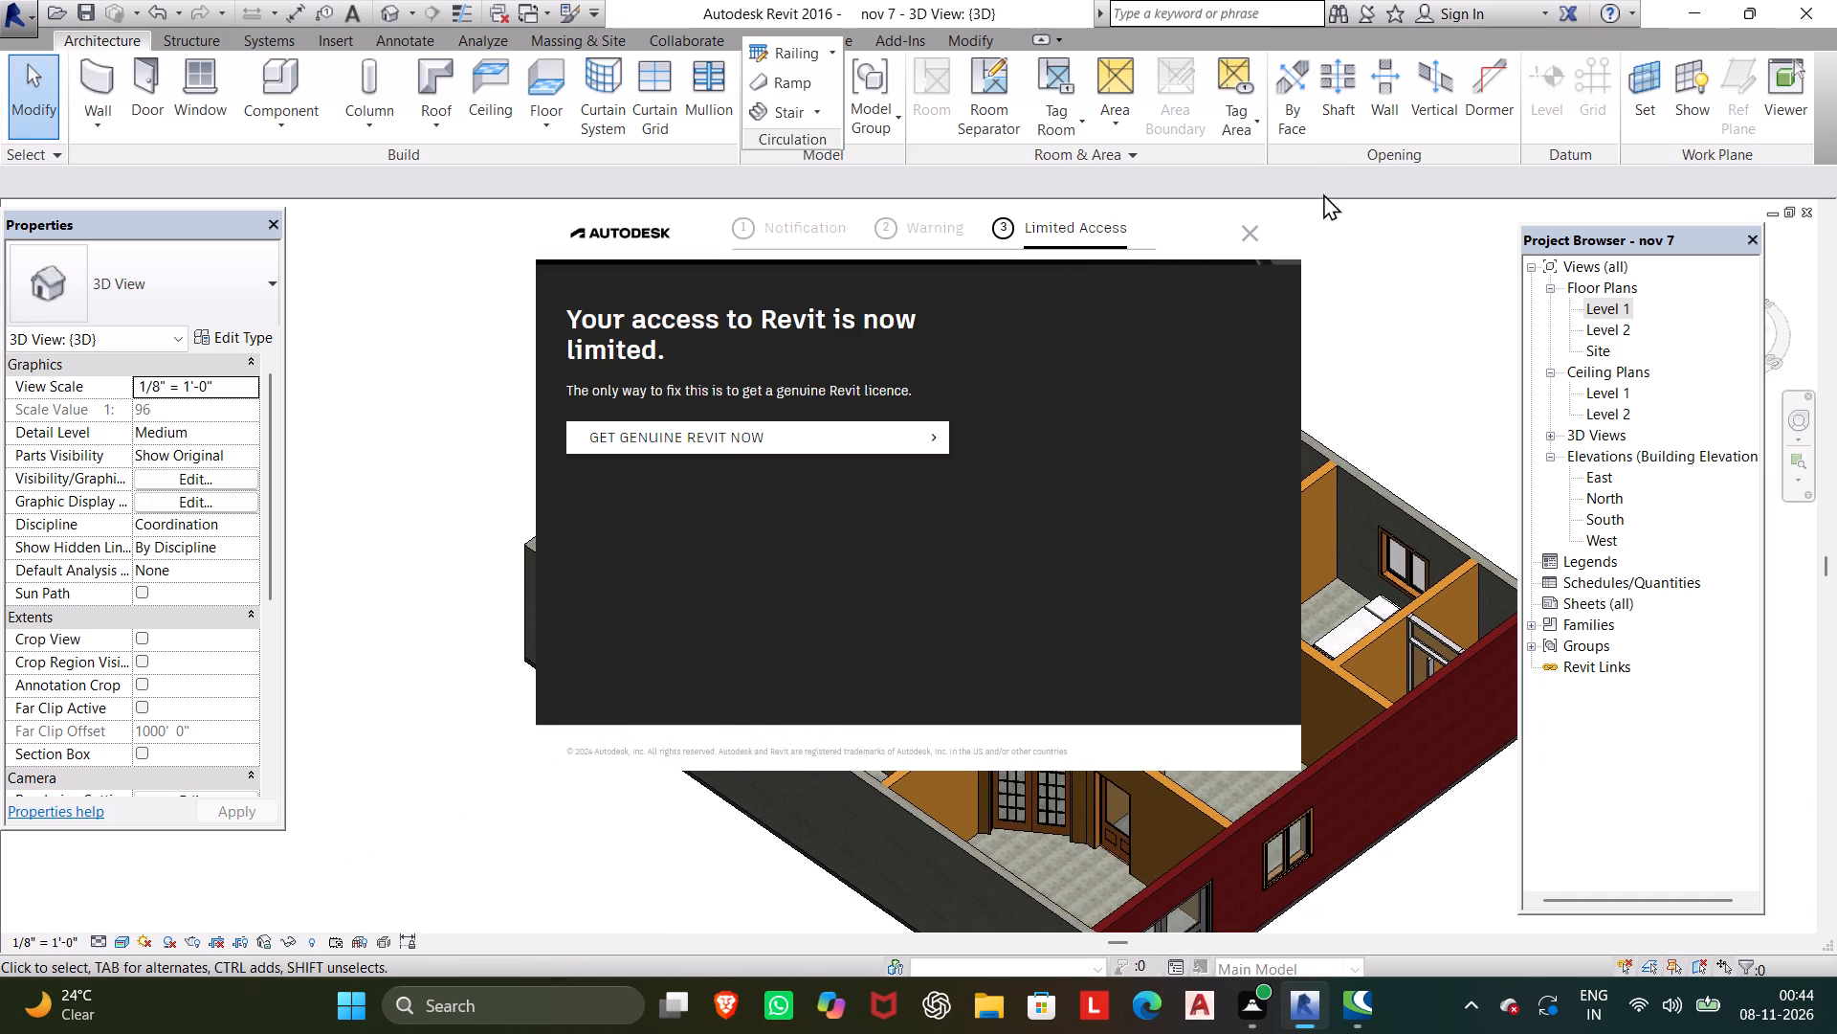
Close the Autodesk limited-access notice covering the model.
{"action": "left_click", "coordinate": [1259, 234]}
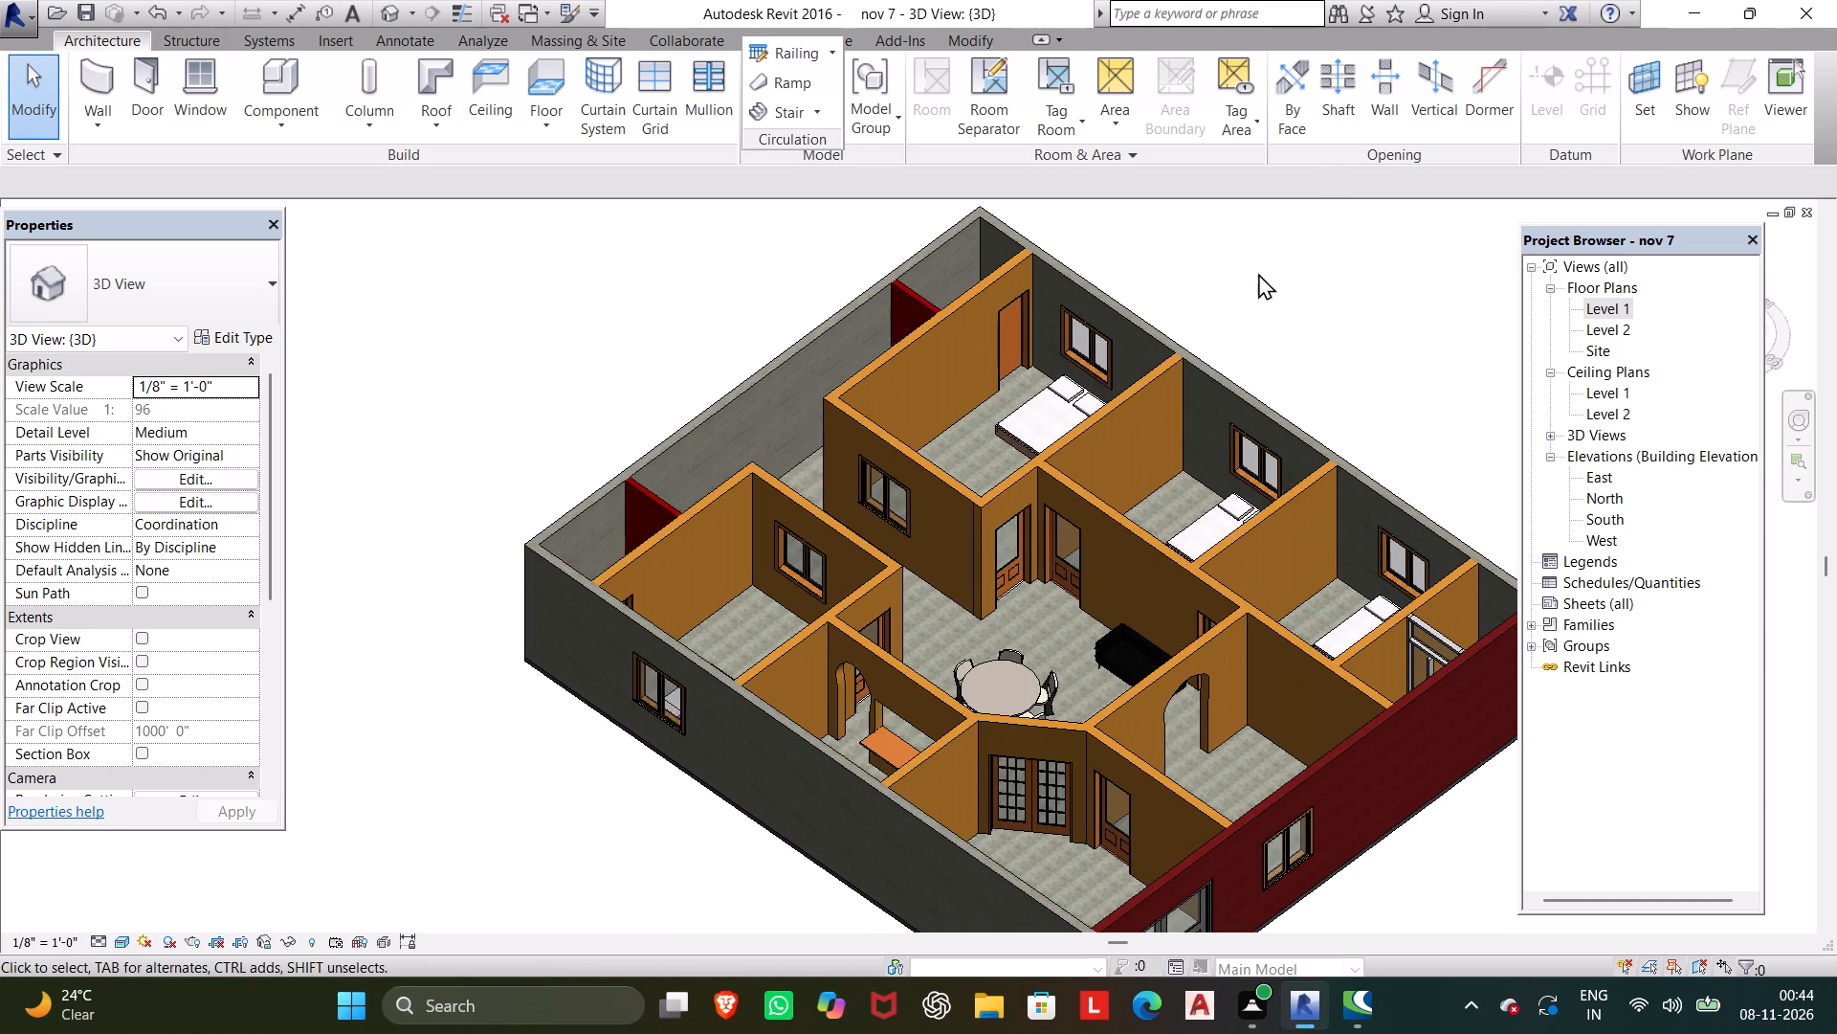
Examine the new floor, the room layout and the furniture in 3D from all sides and from above.
{"action": "scroll", "coordinate": [1258, 279], "scroll_direction": "down", "scroll_amount": 1}
{"action": "middle_click_drag", "start_coordinate": [1246, 332], "coordinate": [1111, 326]}
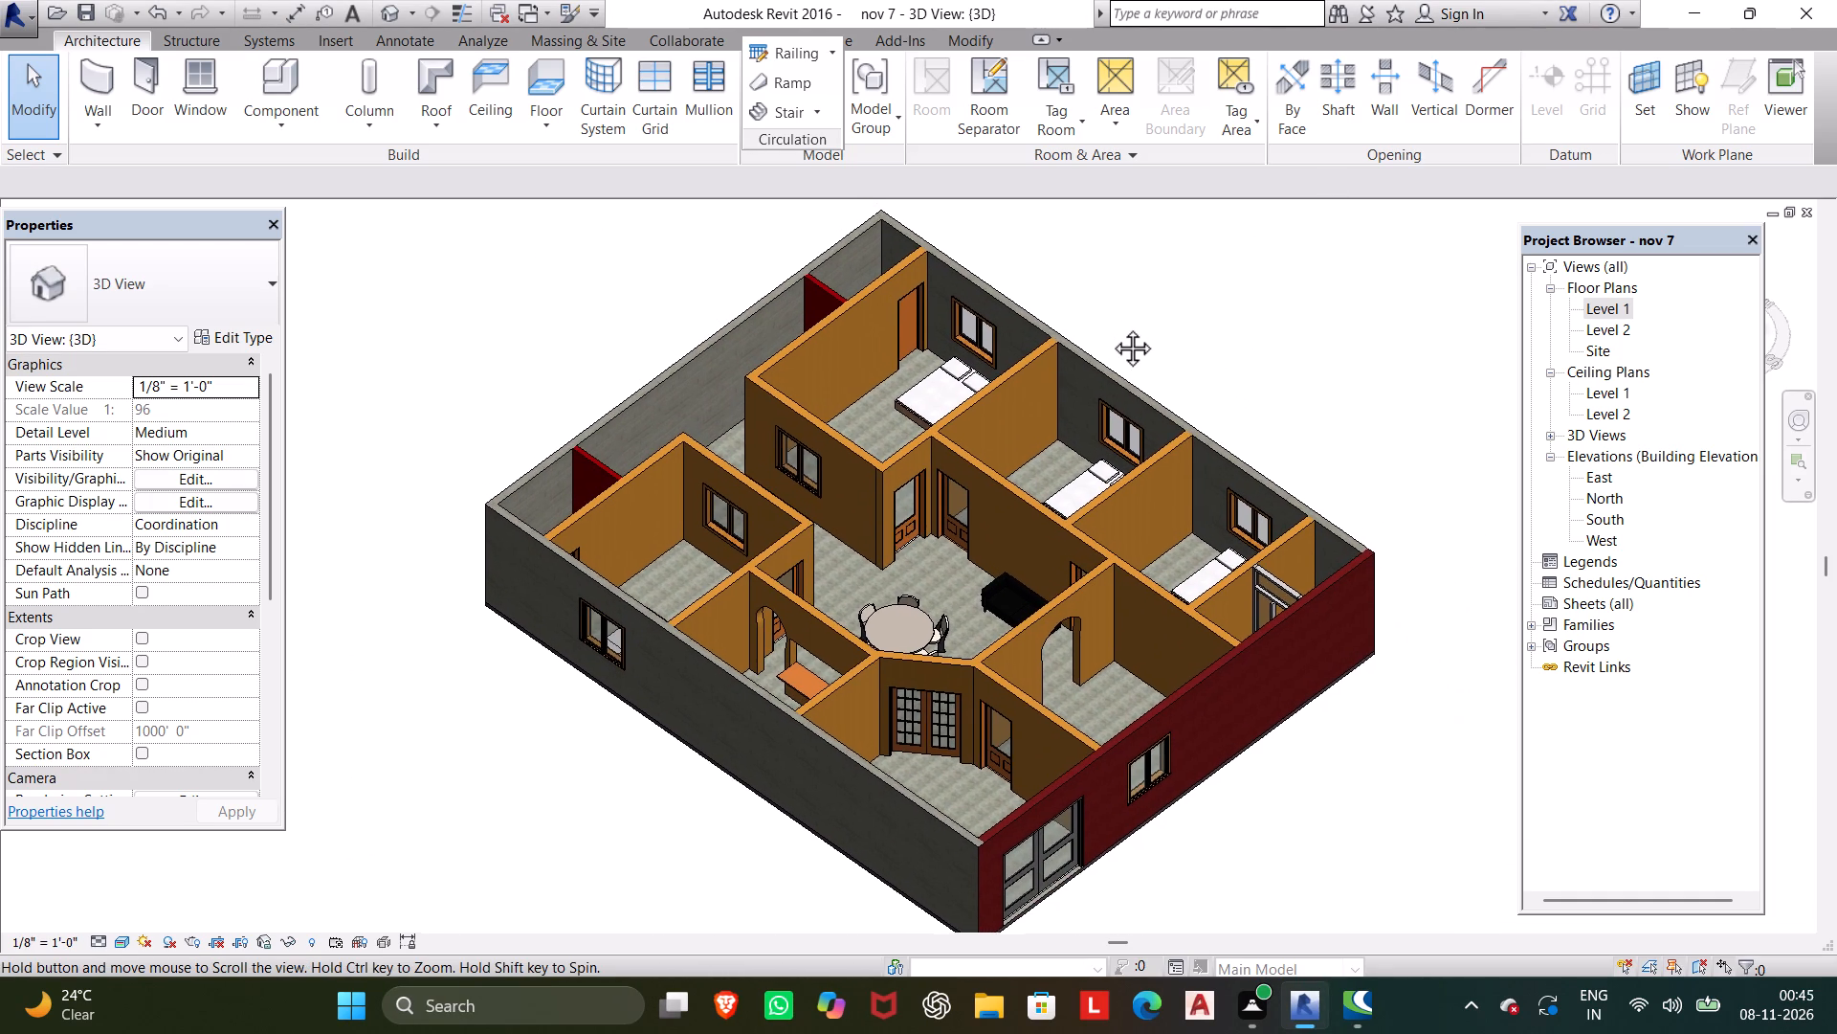
{"action": "middle_click_drag", "start_coordinate": [1111, 326], "coordinate": [1318, 371]}
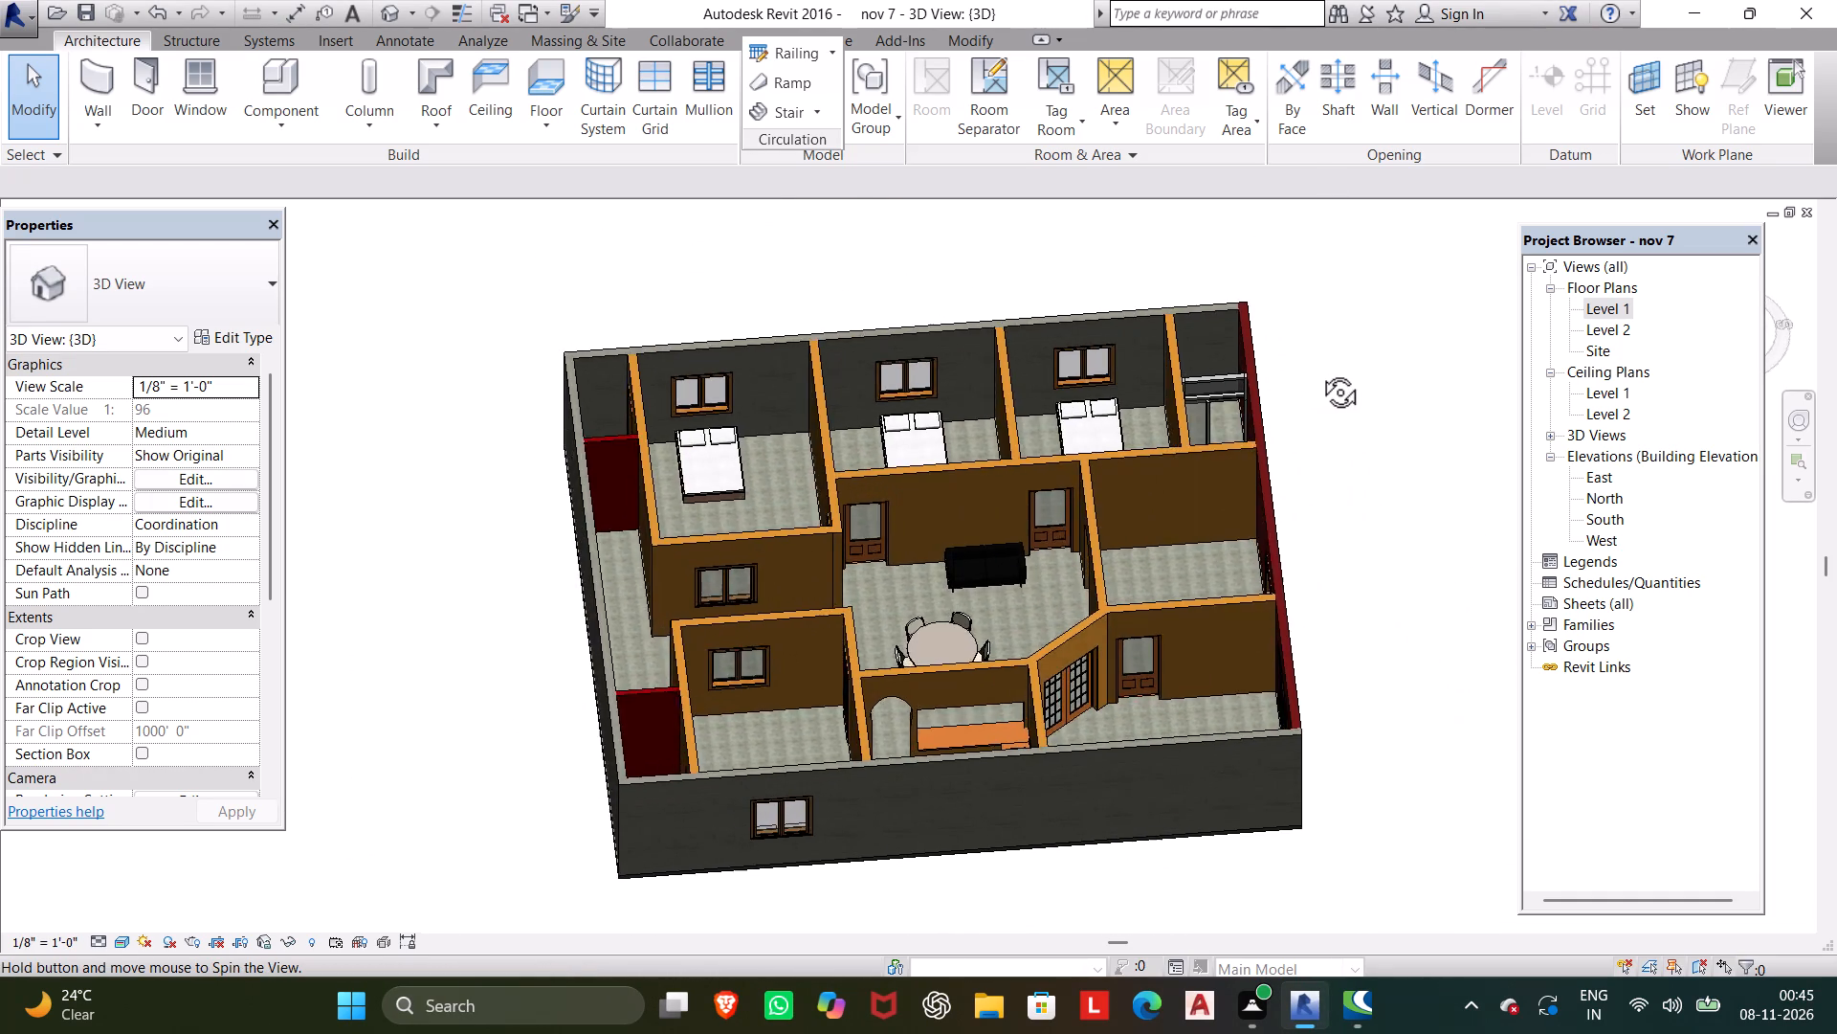
{"action": "middle_click_drag", "start_coordinate": [1318, 371], "coordinate": [1153, 596]}
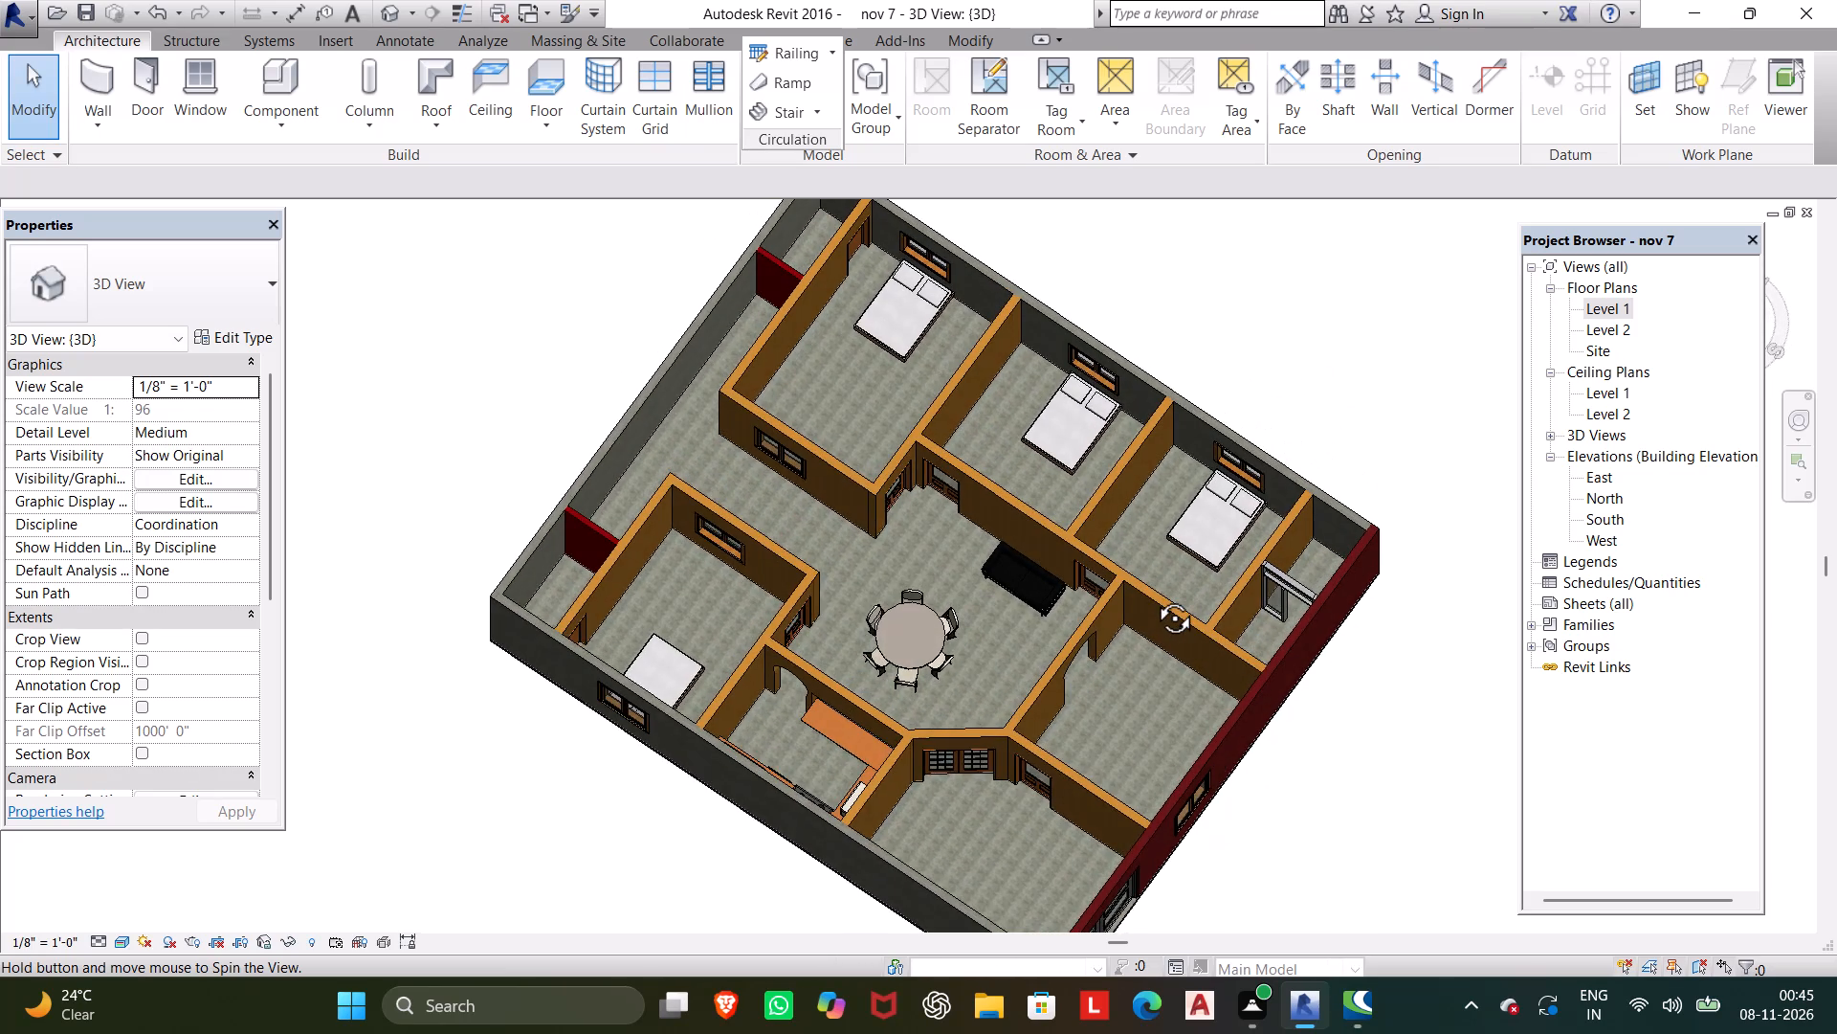
{"action": "middle_click_drag", "start_coordinate": [1153, 596], "coordinate": [719, 657]}
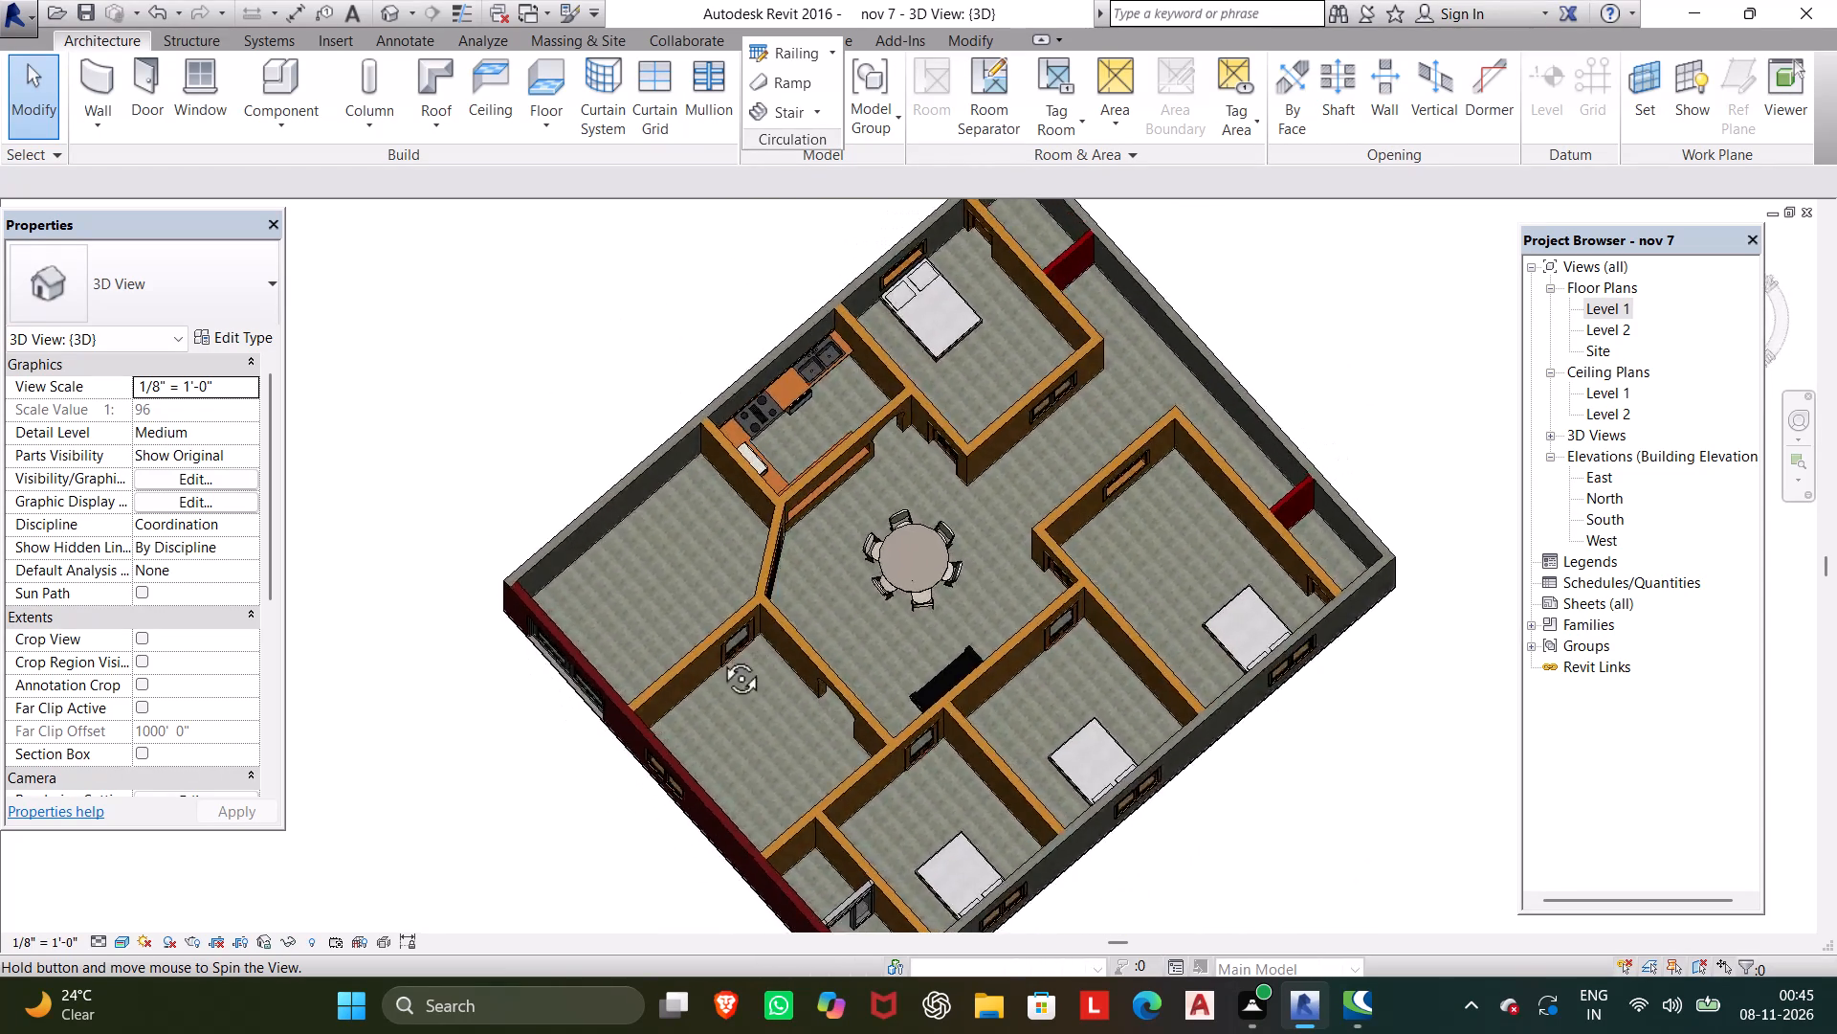
{"action": "middle_click_drag", "start_coordinate": [719, 657], "coordinate": [287, 571]}
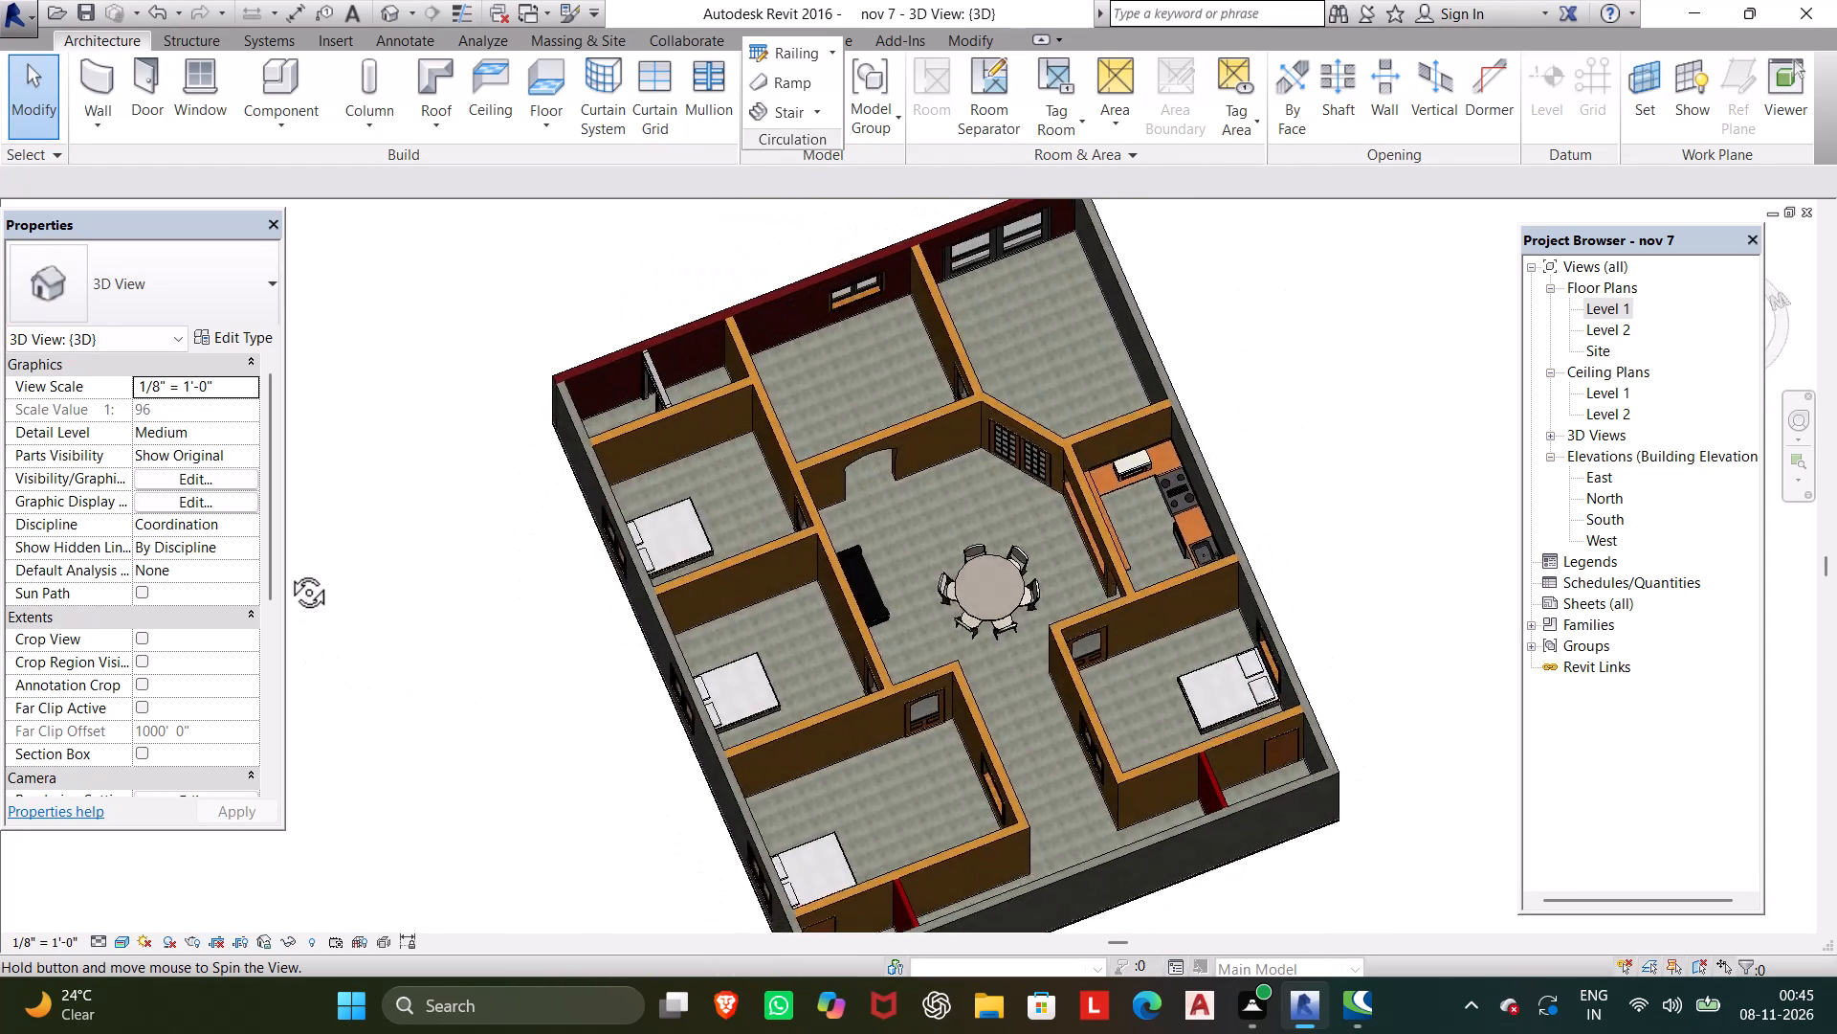
{"action": "middle_click_drag", "start_coordinate": [287, 571], "coordinate": [564, 446]}
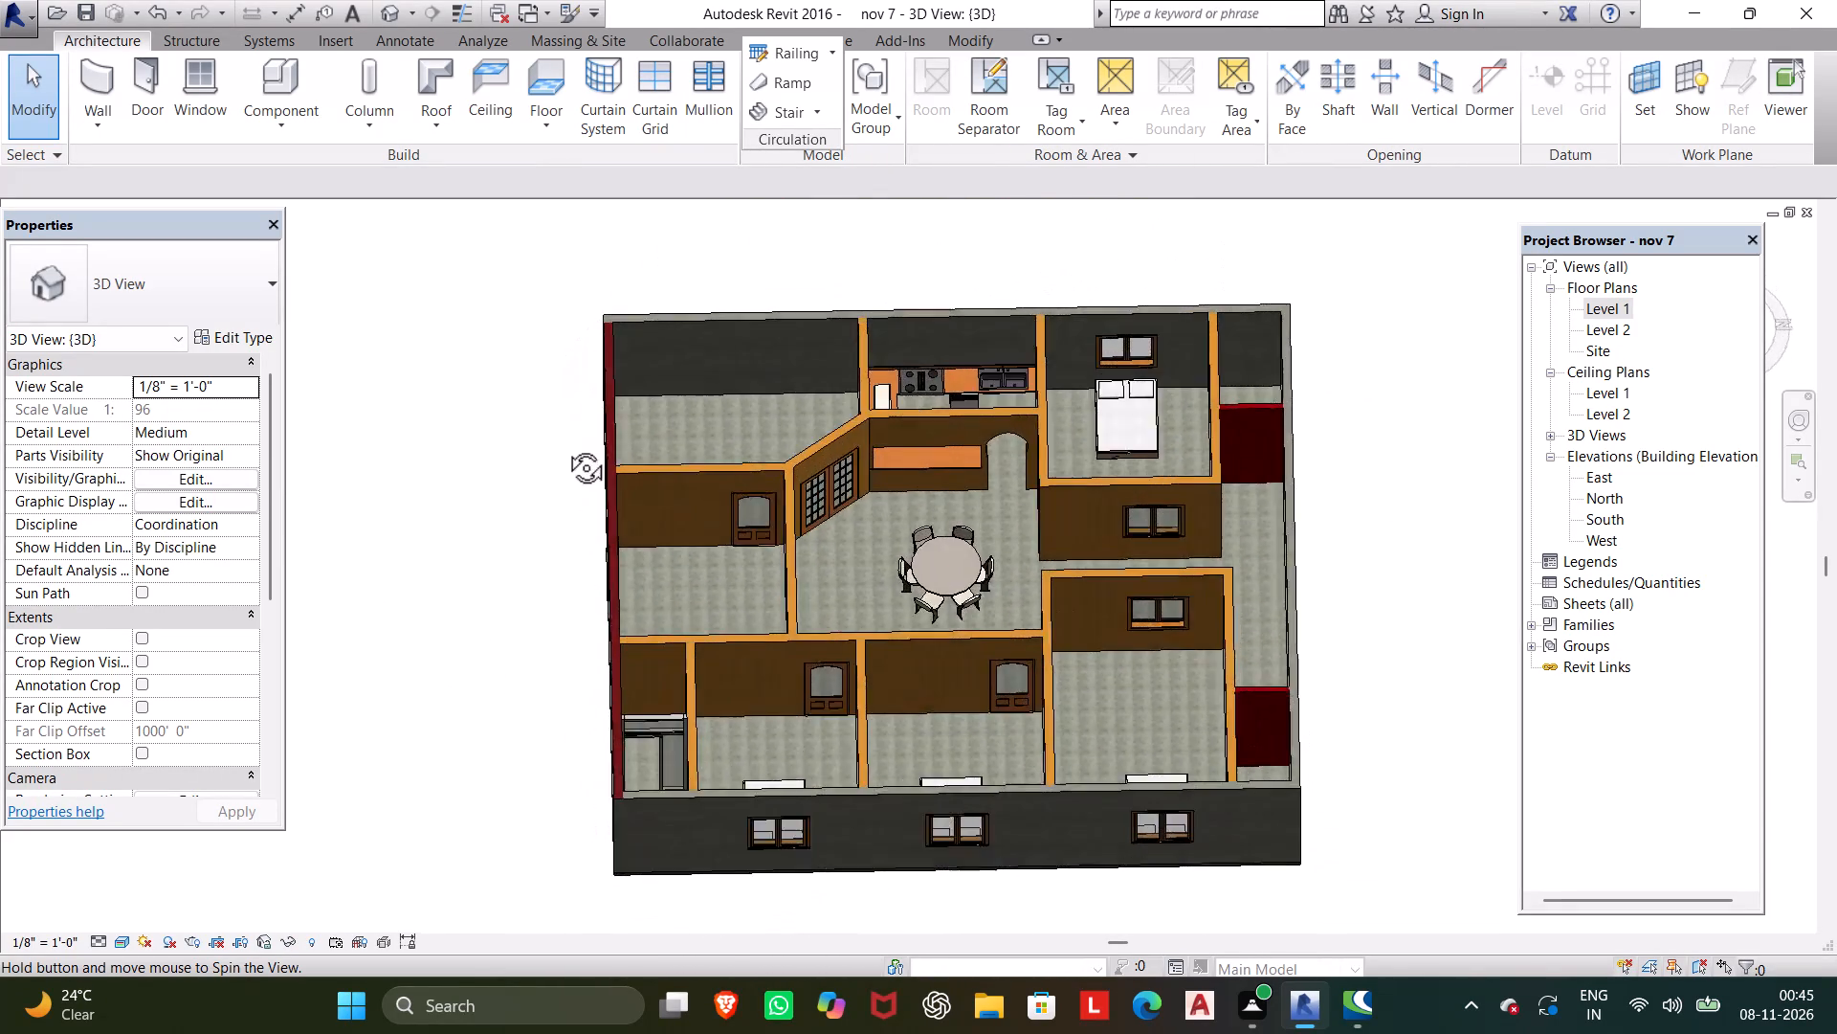
{"action": "middle_click_drag", "start_coordinate": [564, 446], "coordinate": [454, 475]}
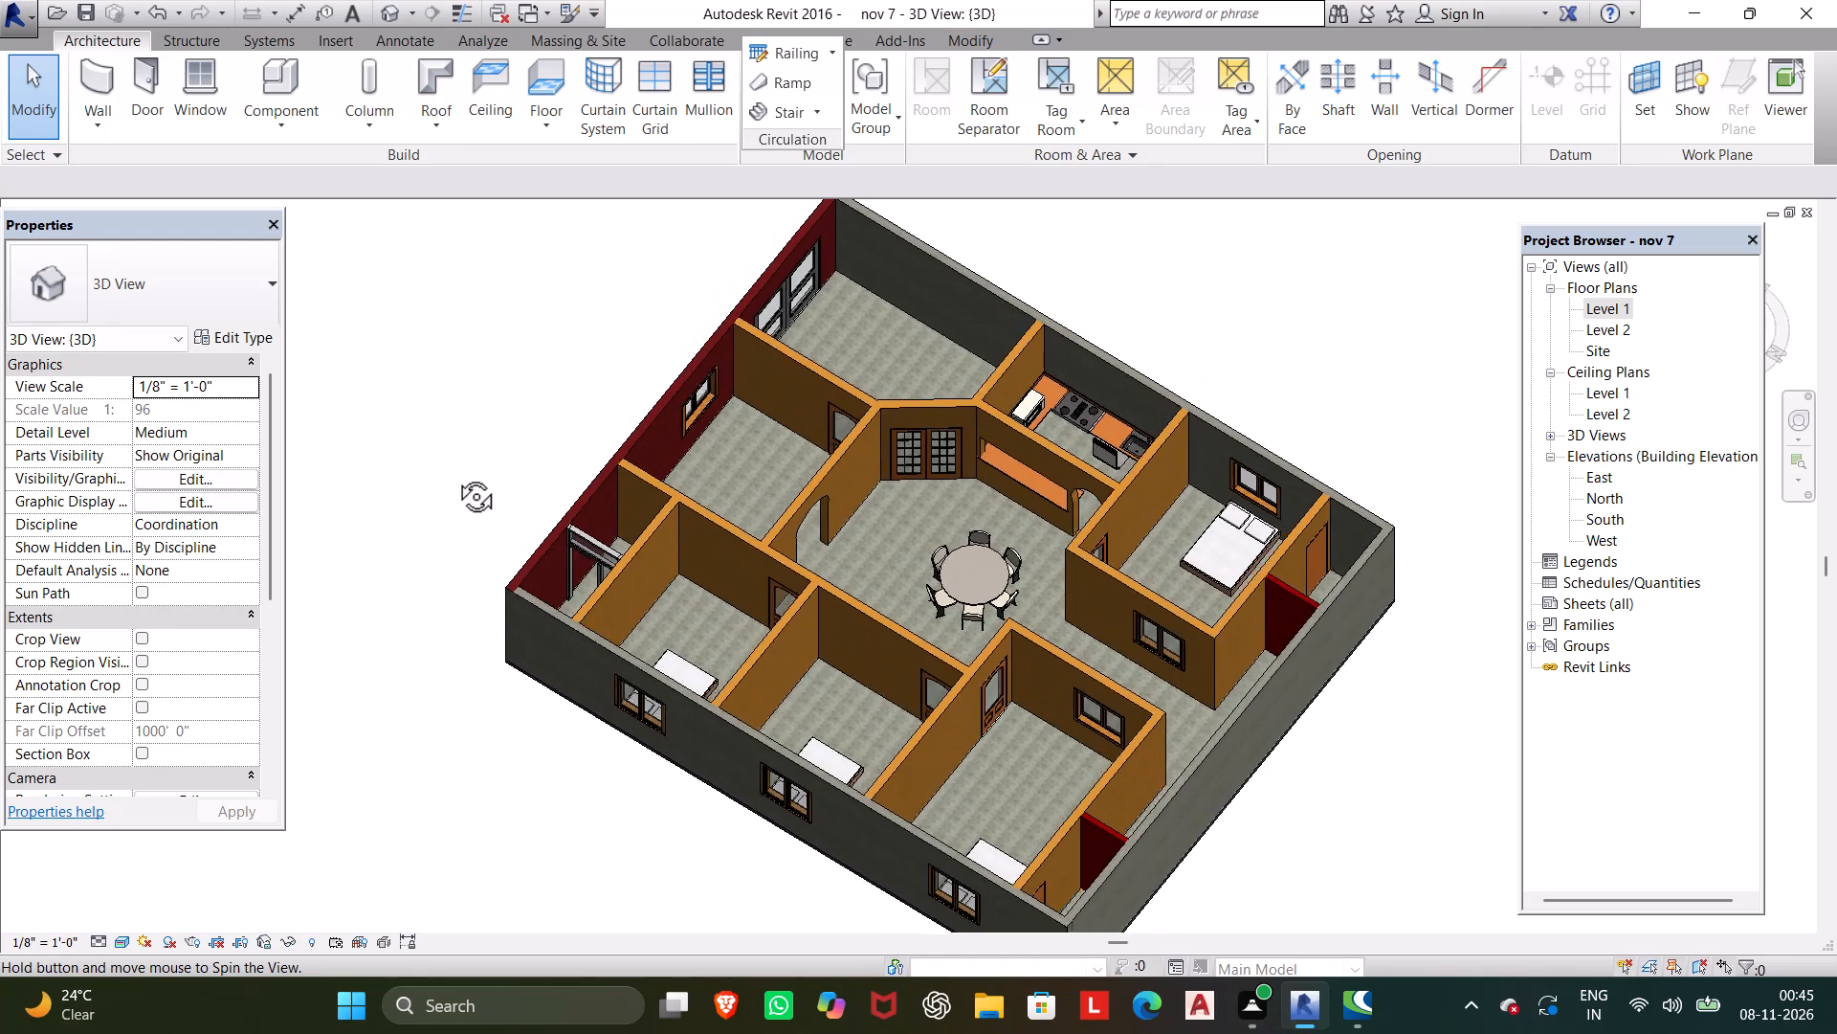
{"action": "middle_click_drag", "start_coordinate": [454, 475], "coordinate": [748, 472]}
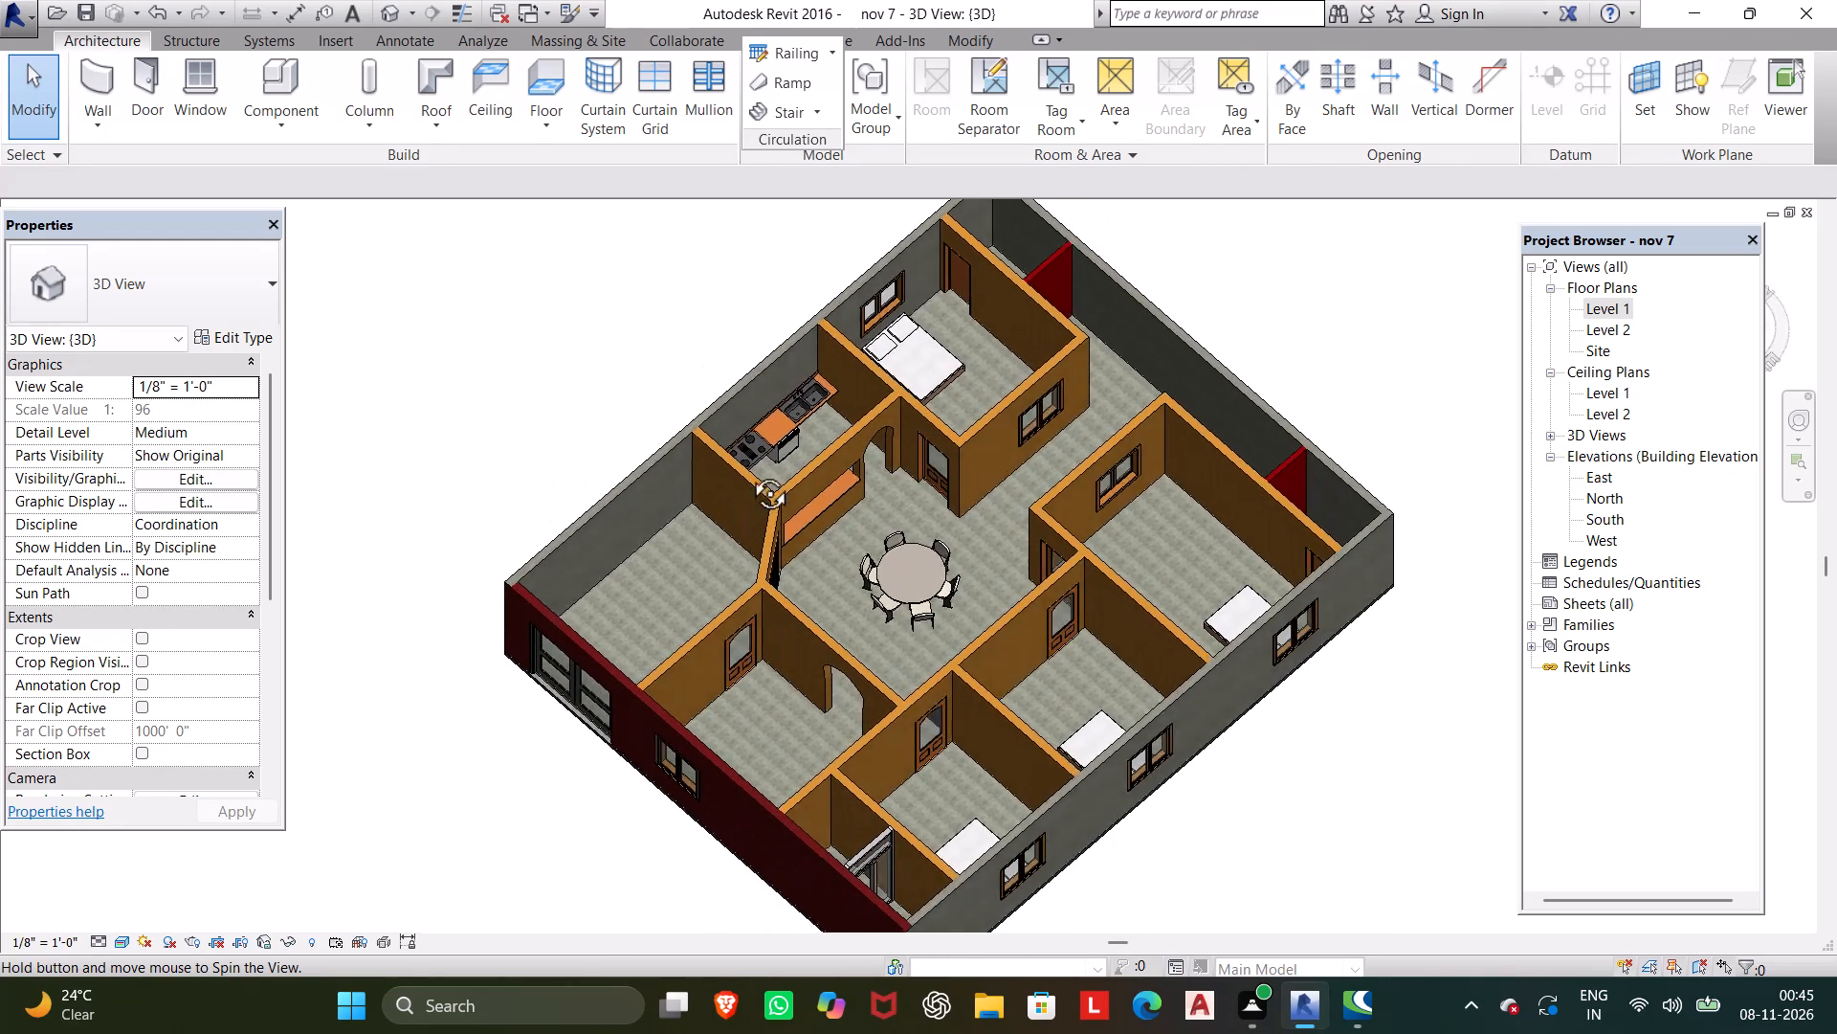
{"action": "middle_click_drag", "start_coordinate": [748, 472], "coordinate": [886, 436]}
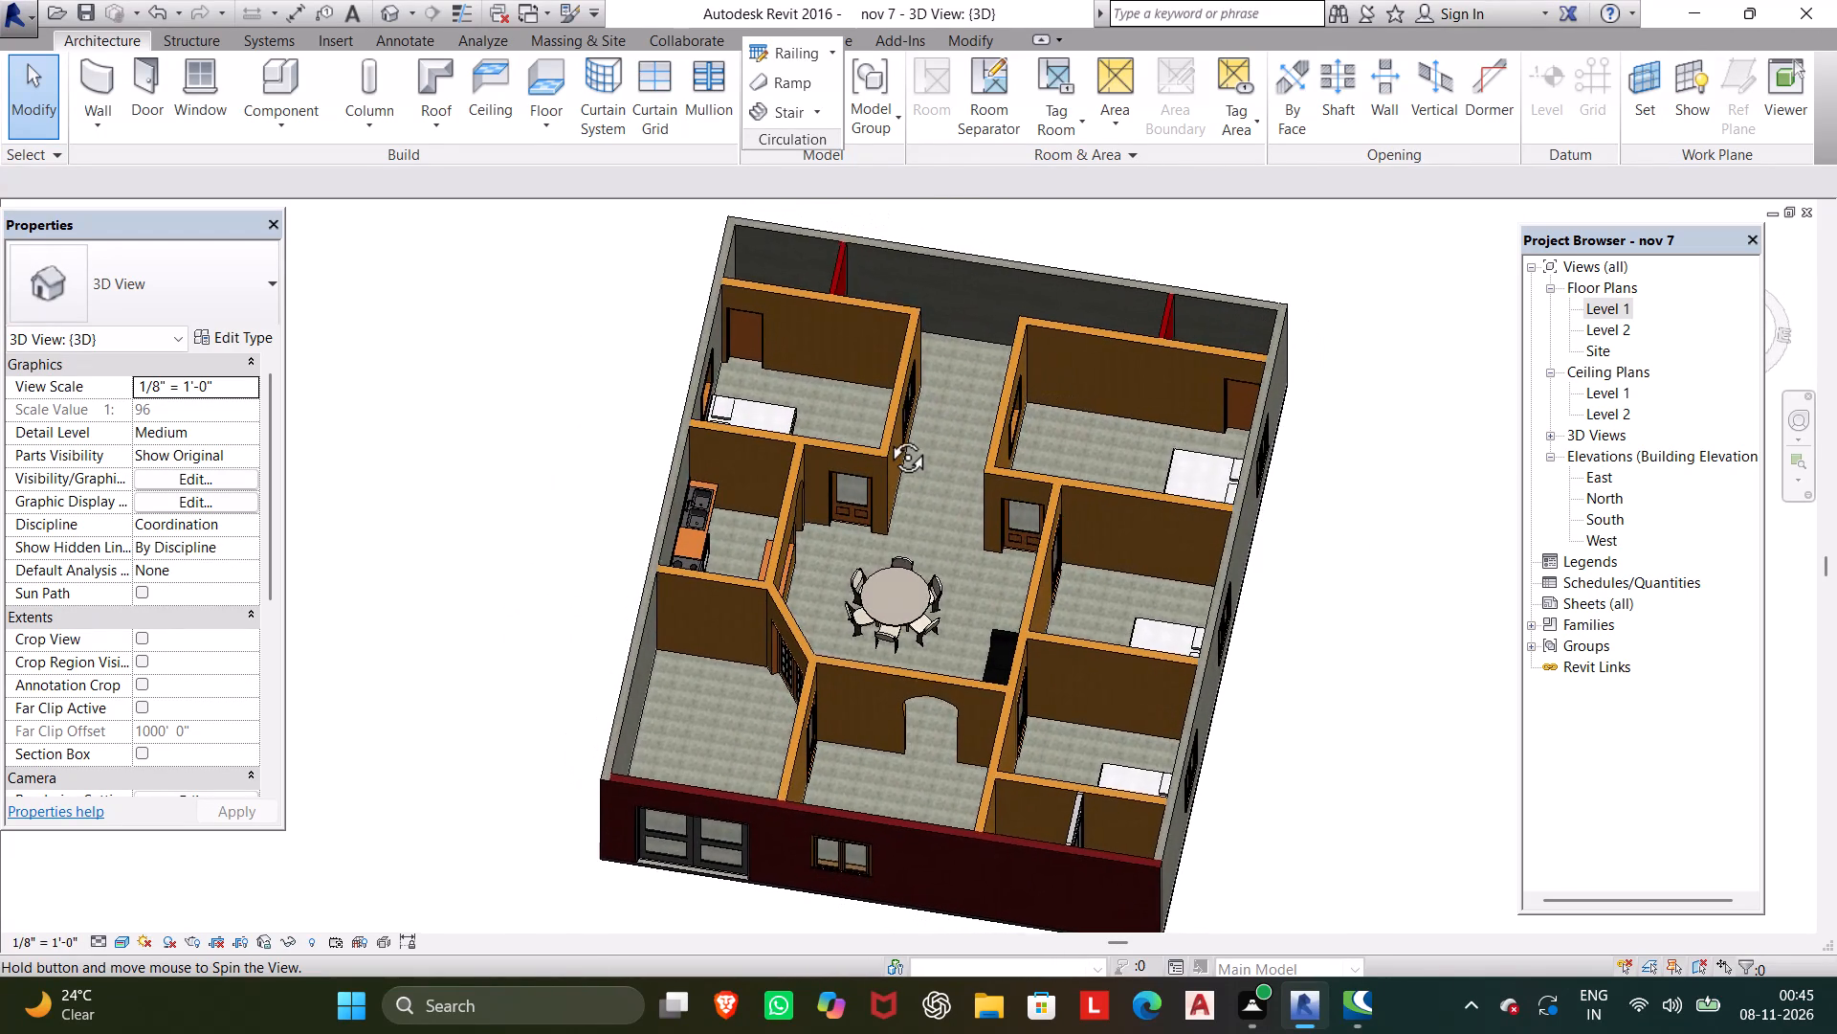
{"action": "middle_click_drag", "start_coordinate": [886, 436], "coordinate": [1016, 660]}
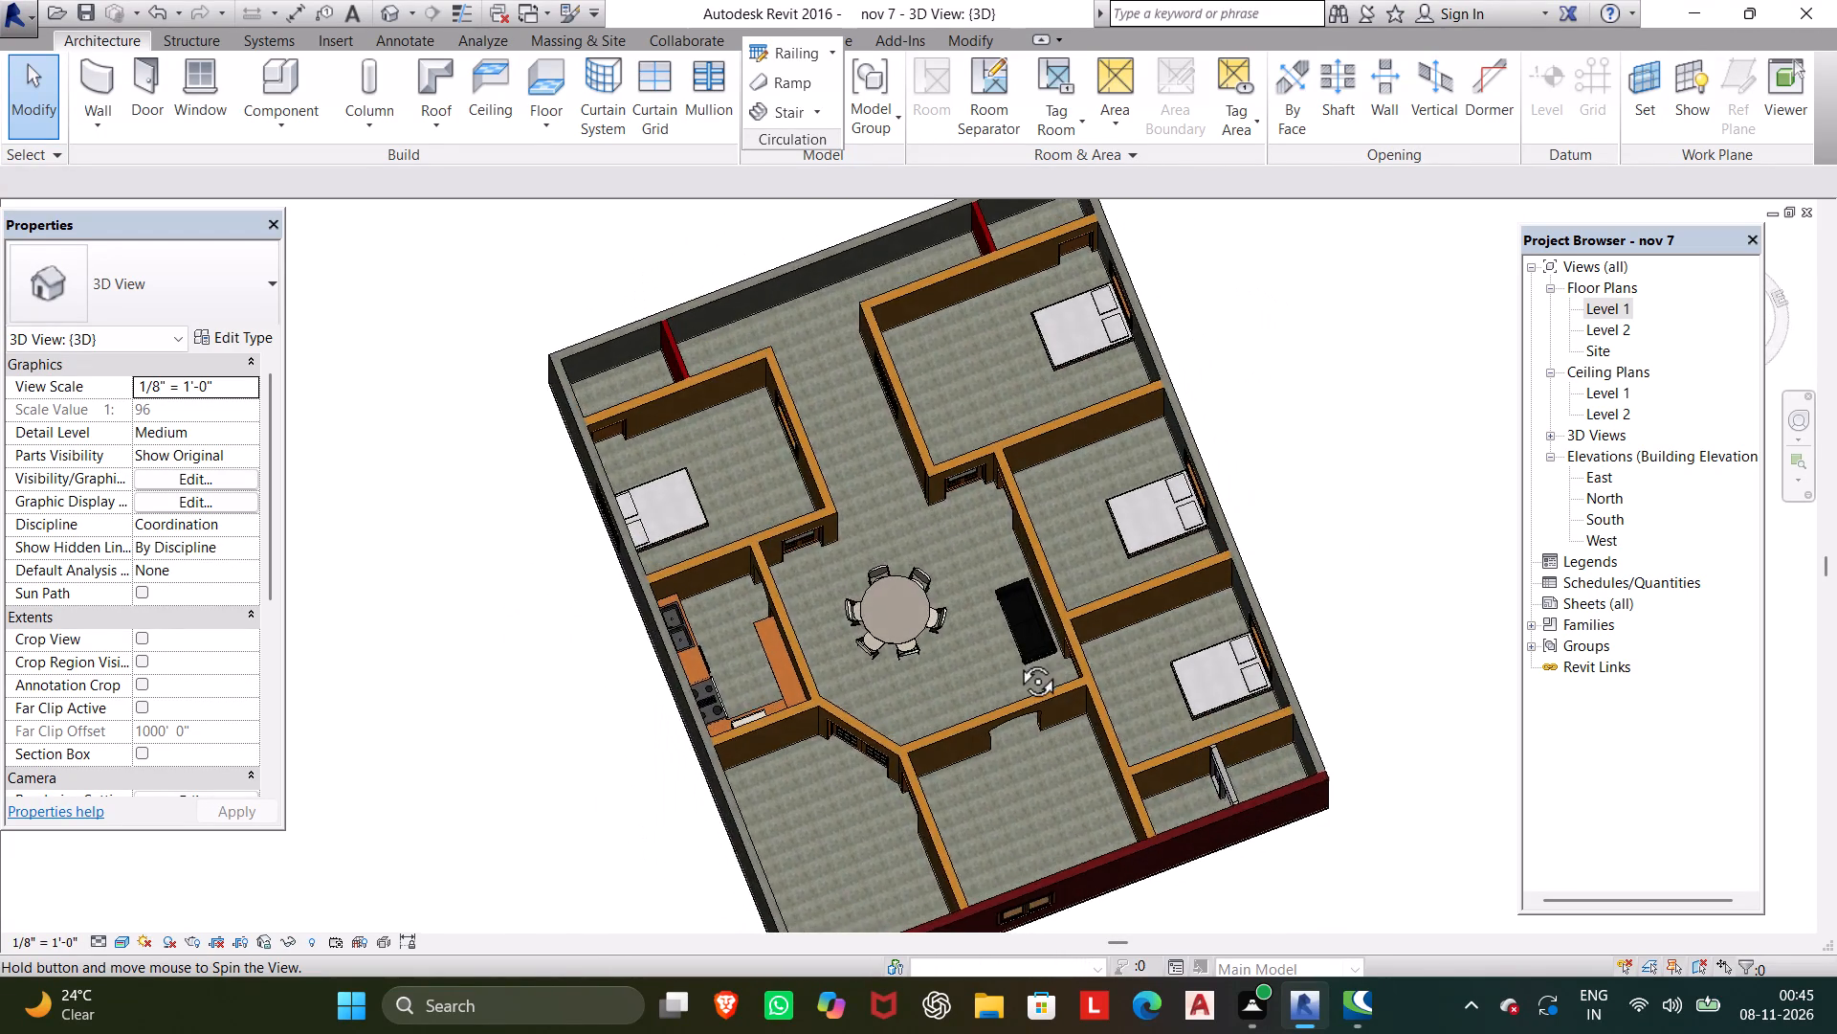
{"action": "middle_click_drag", "start_coordinate": [1016, 660], "coordinate": [1065, 556]}
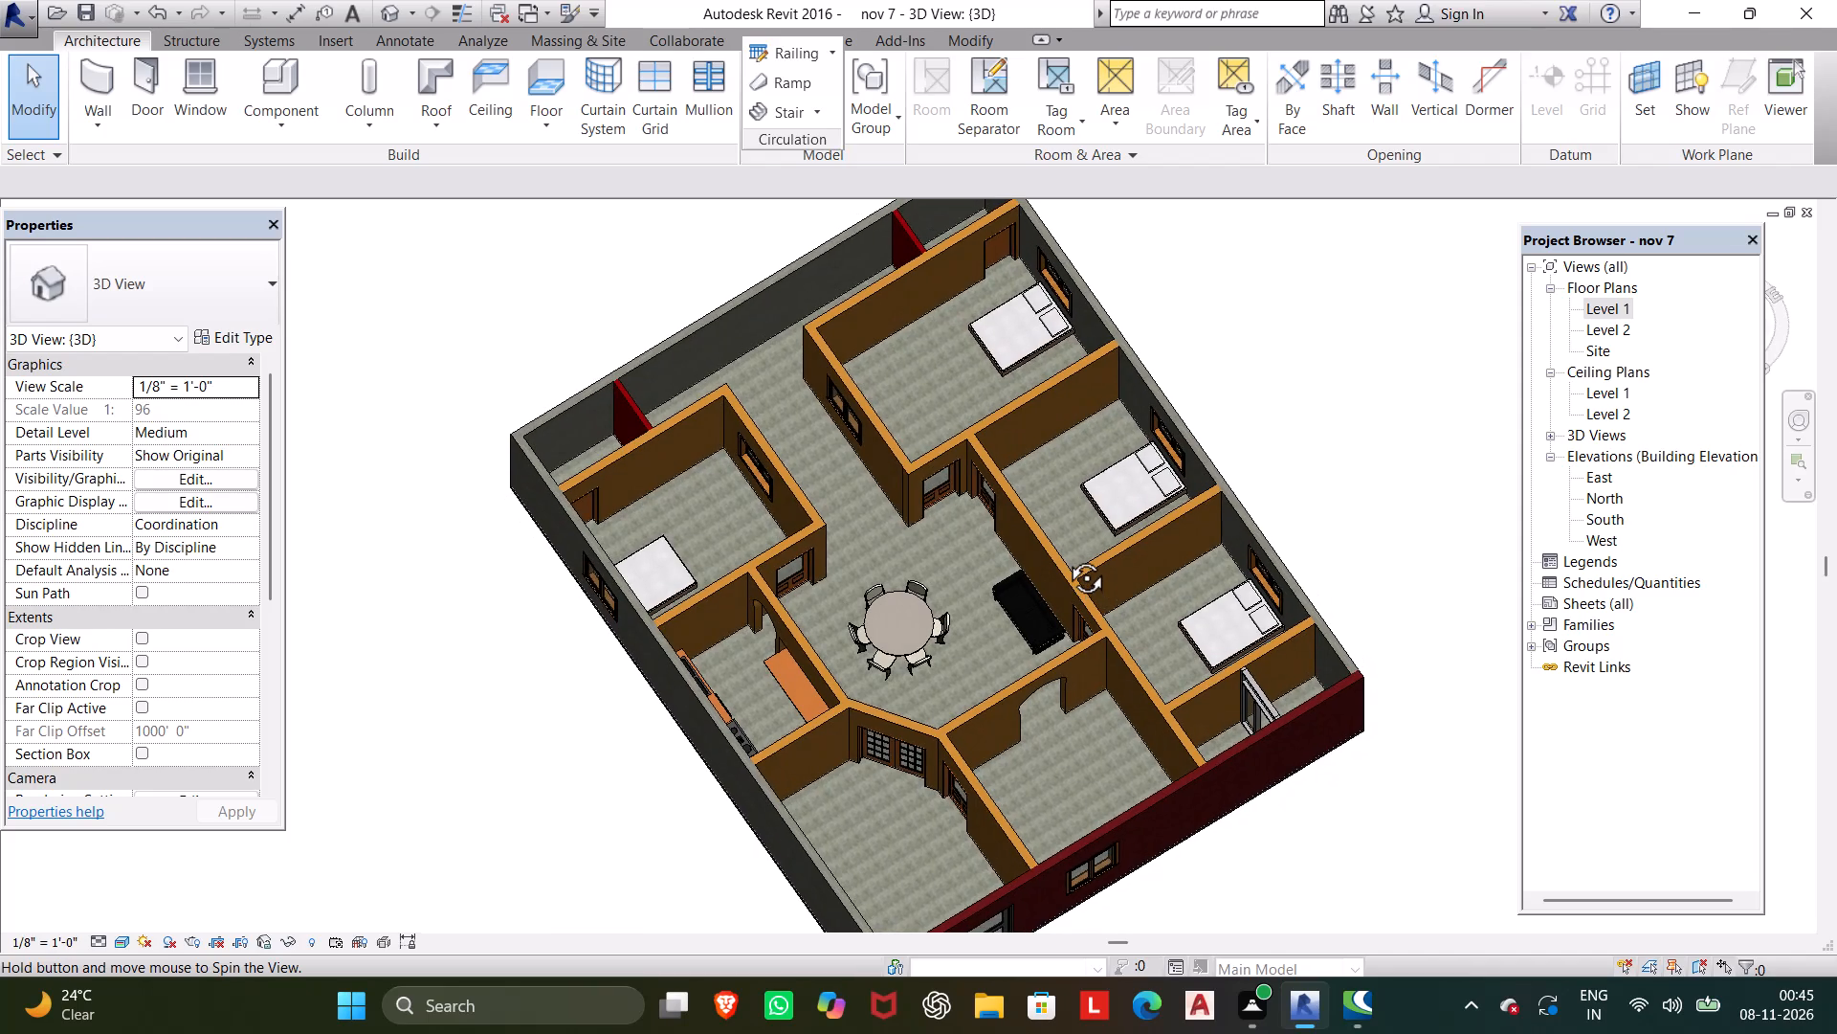
{"action": "middle_click_drag", "start_coordinate": [1065, 556], "coordinate": [1003, 531]}
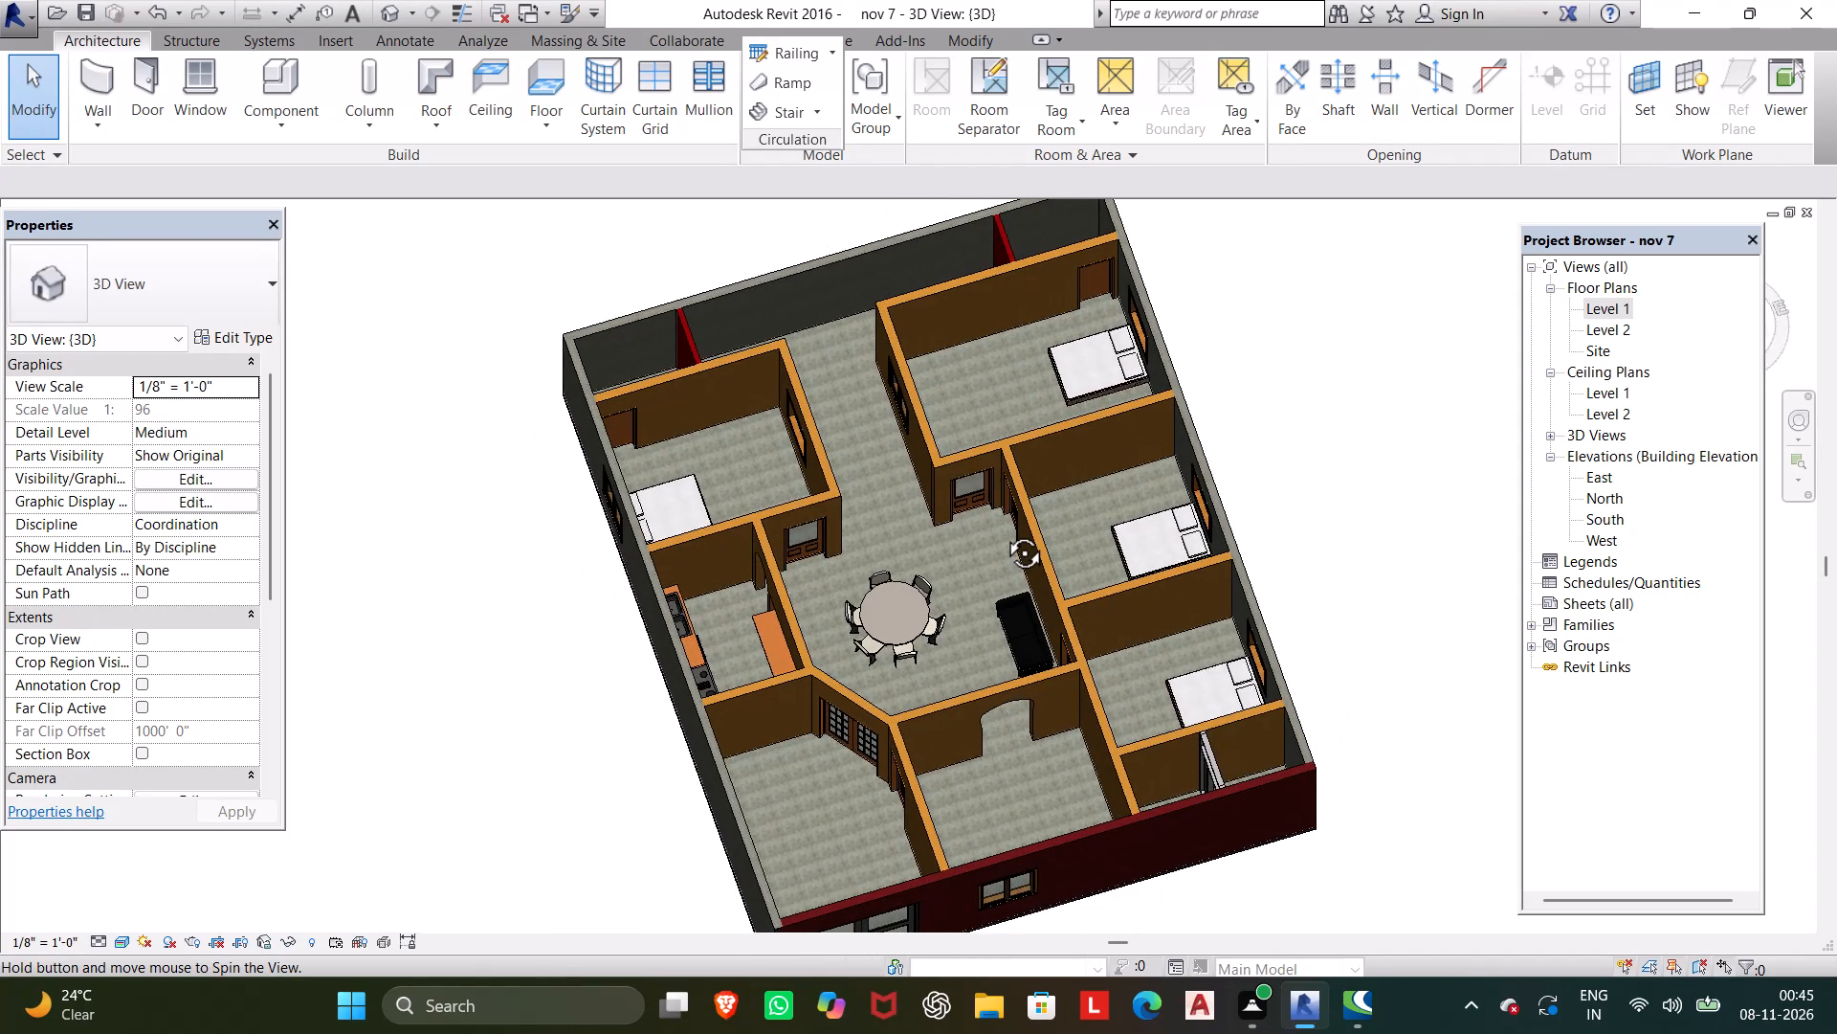
{"action": "middle_click_drag", "start_coordinate": [1003, 531], "coordinate": [1113, 764]}
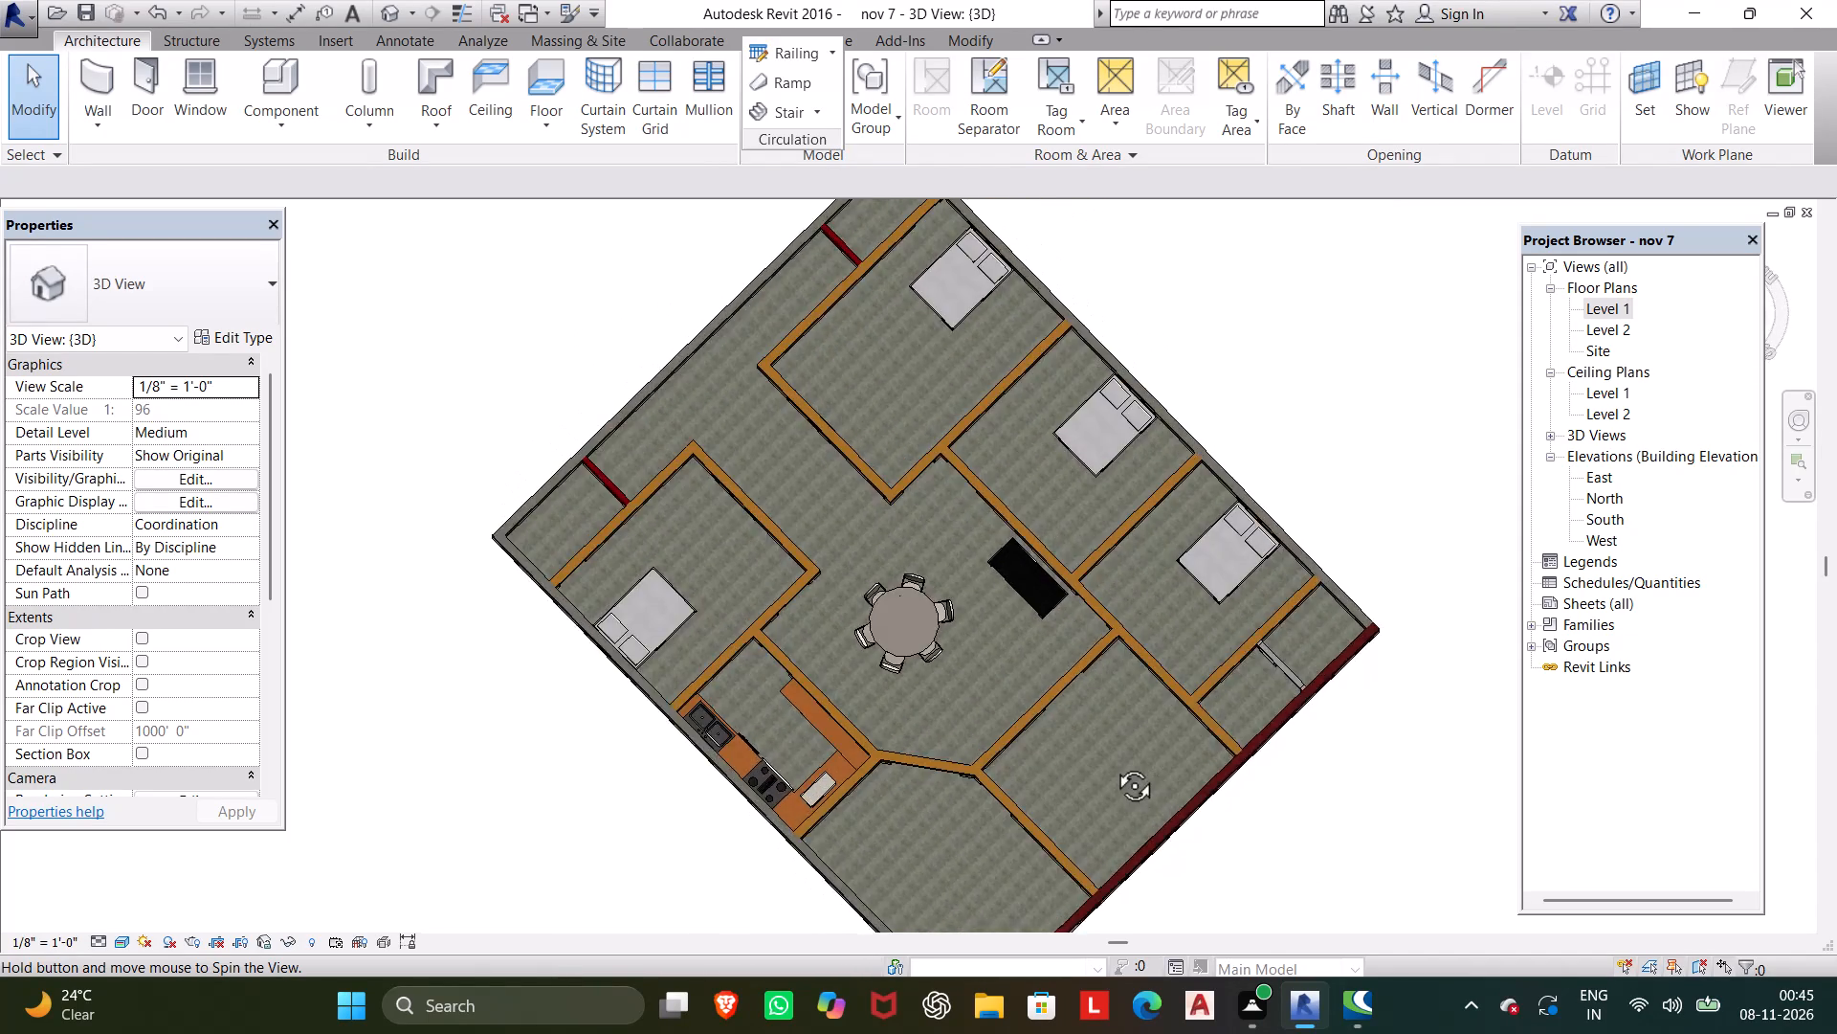
{"action": "middle_click_drag", "start_coordinate": [1113, 764], "coordinate": [792, 618]}
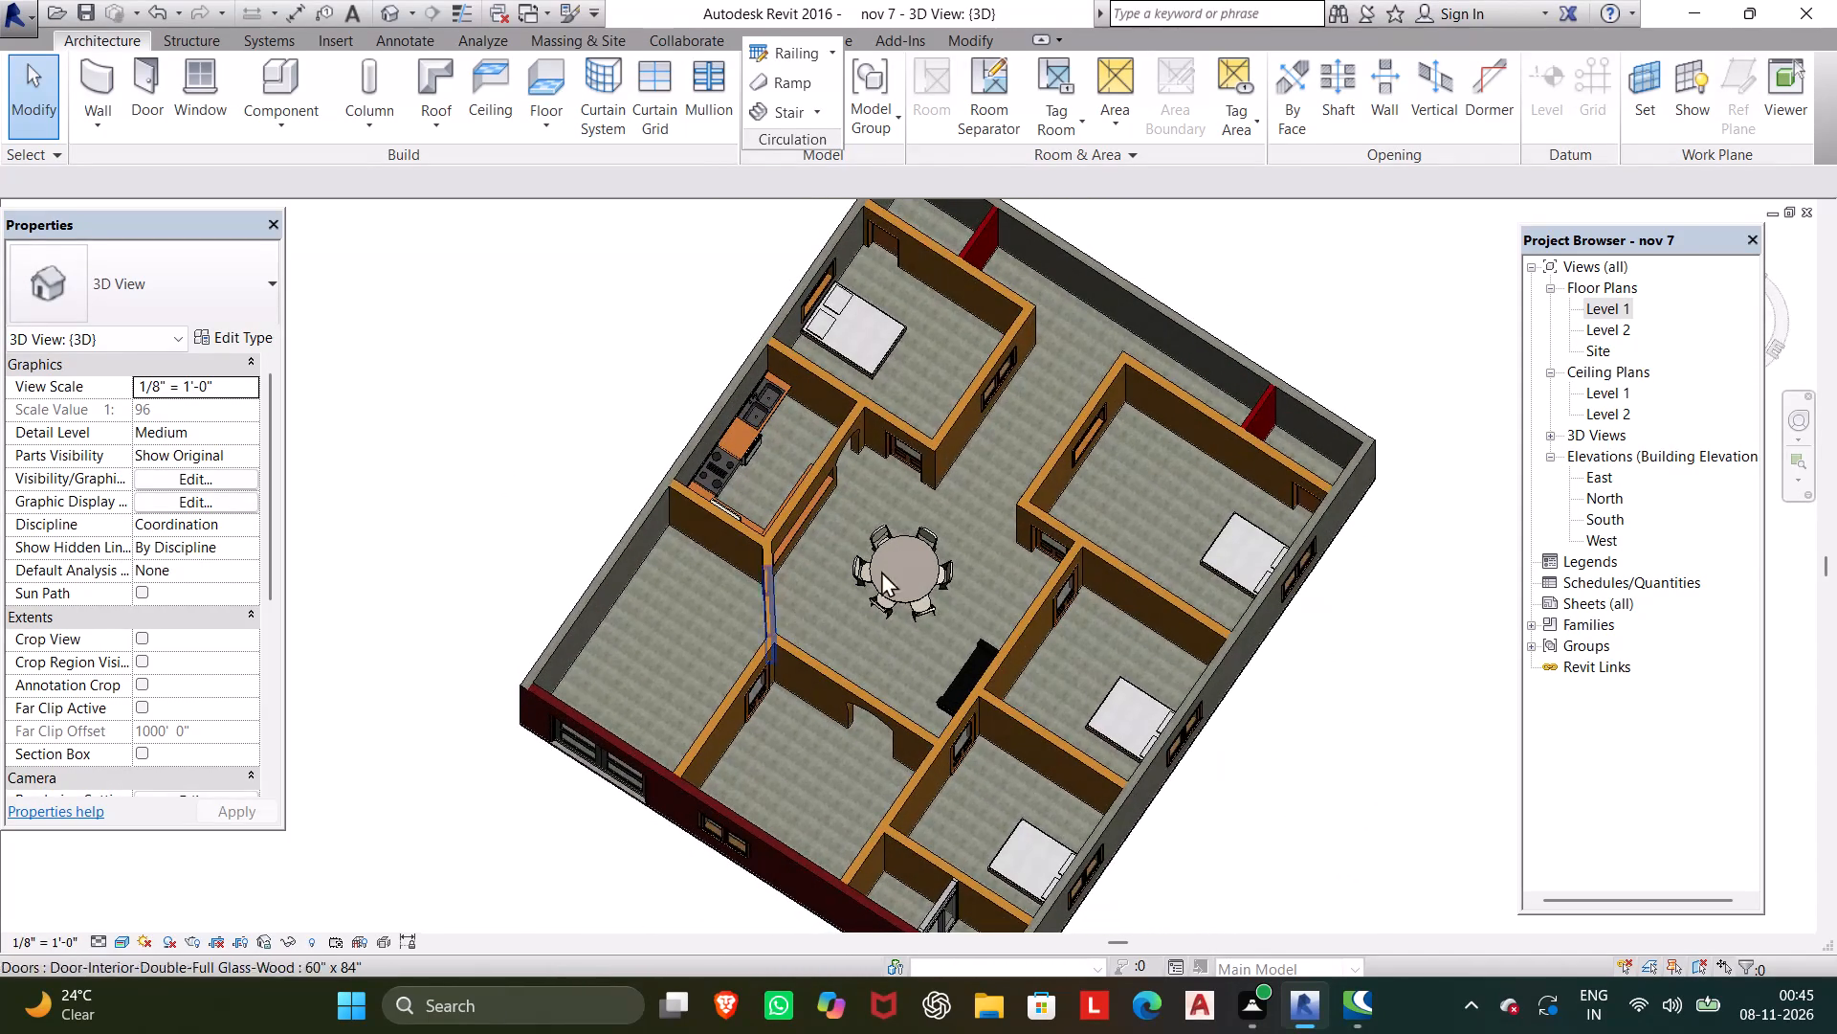
Open the Level 1 floor plan, start placing a component and load the Sofa-Corbu family from the US Imperial Furniture Seating library.
{"action": "double_click", "coordinate": [1614, 304]}
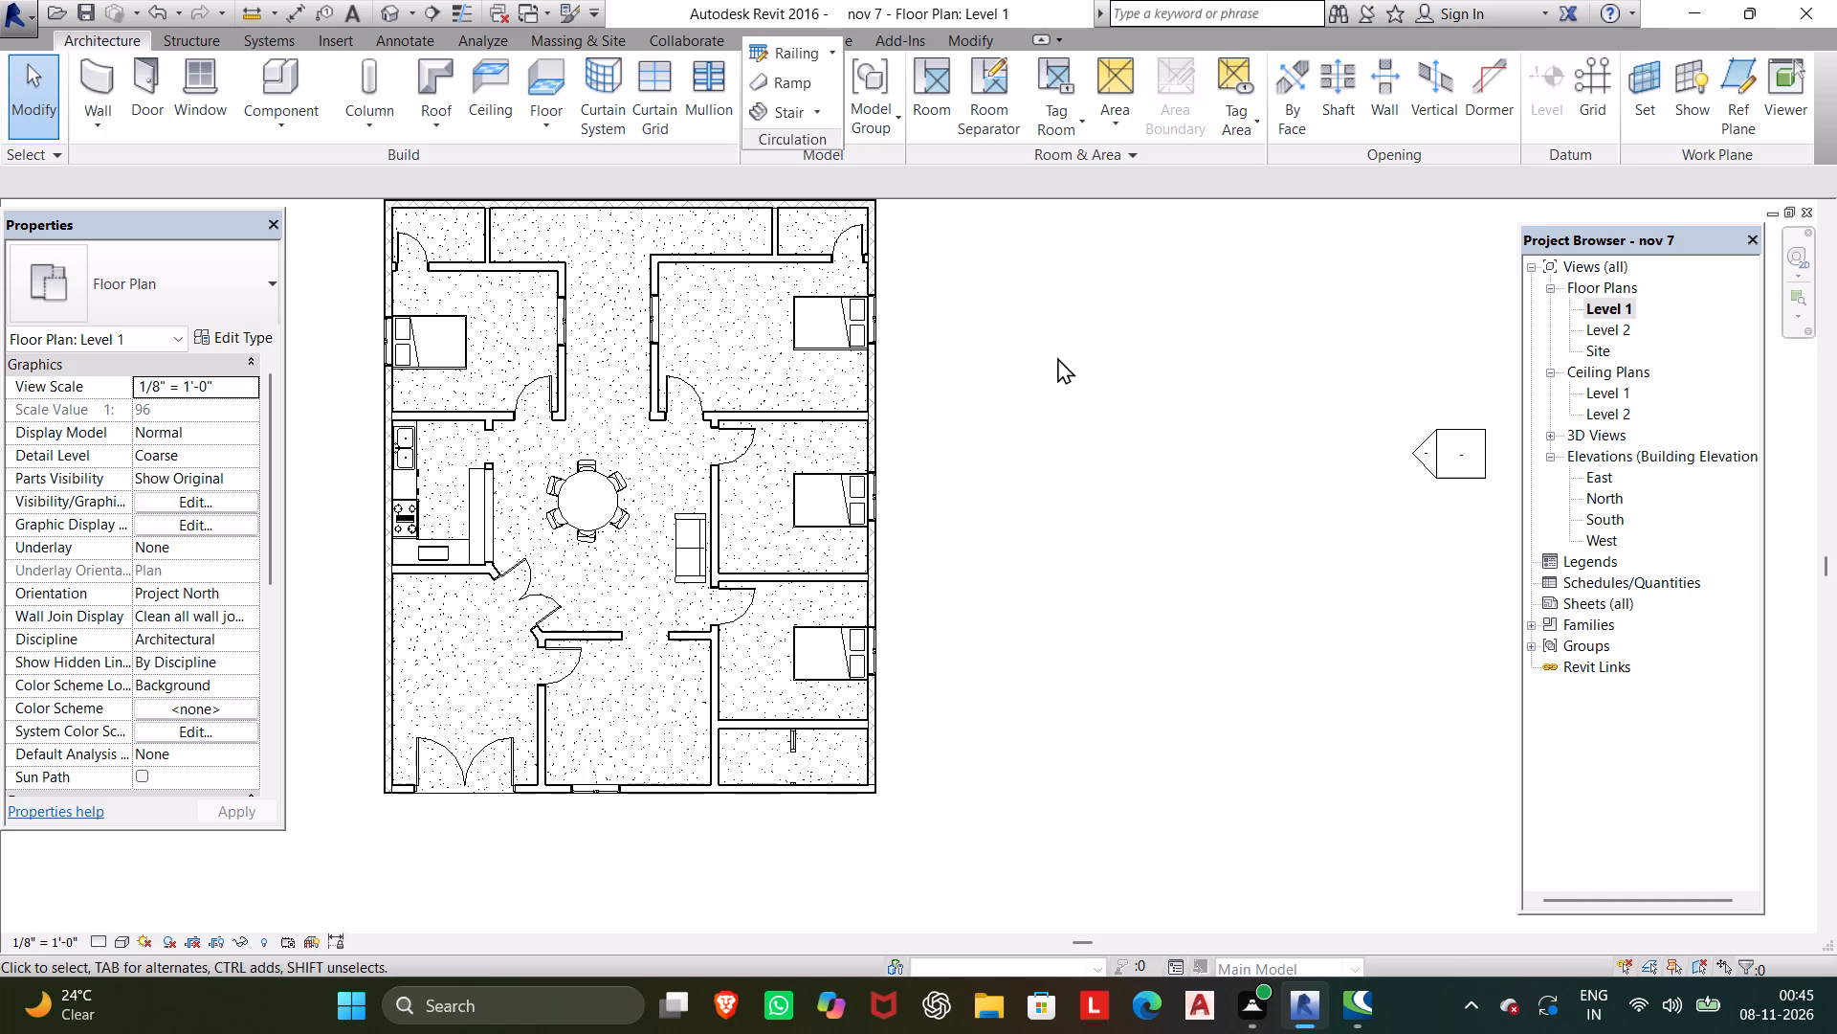
{"action": "left_click", "coordinate": [277, 56]}
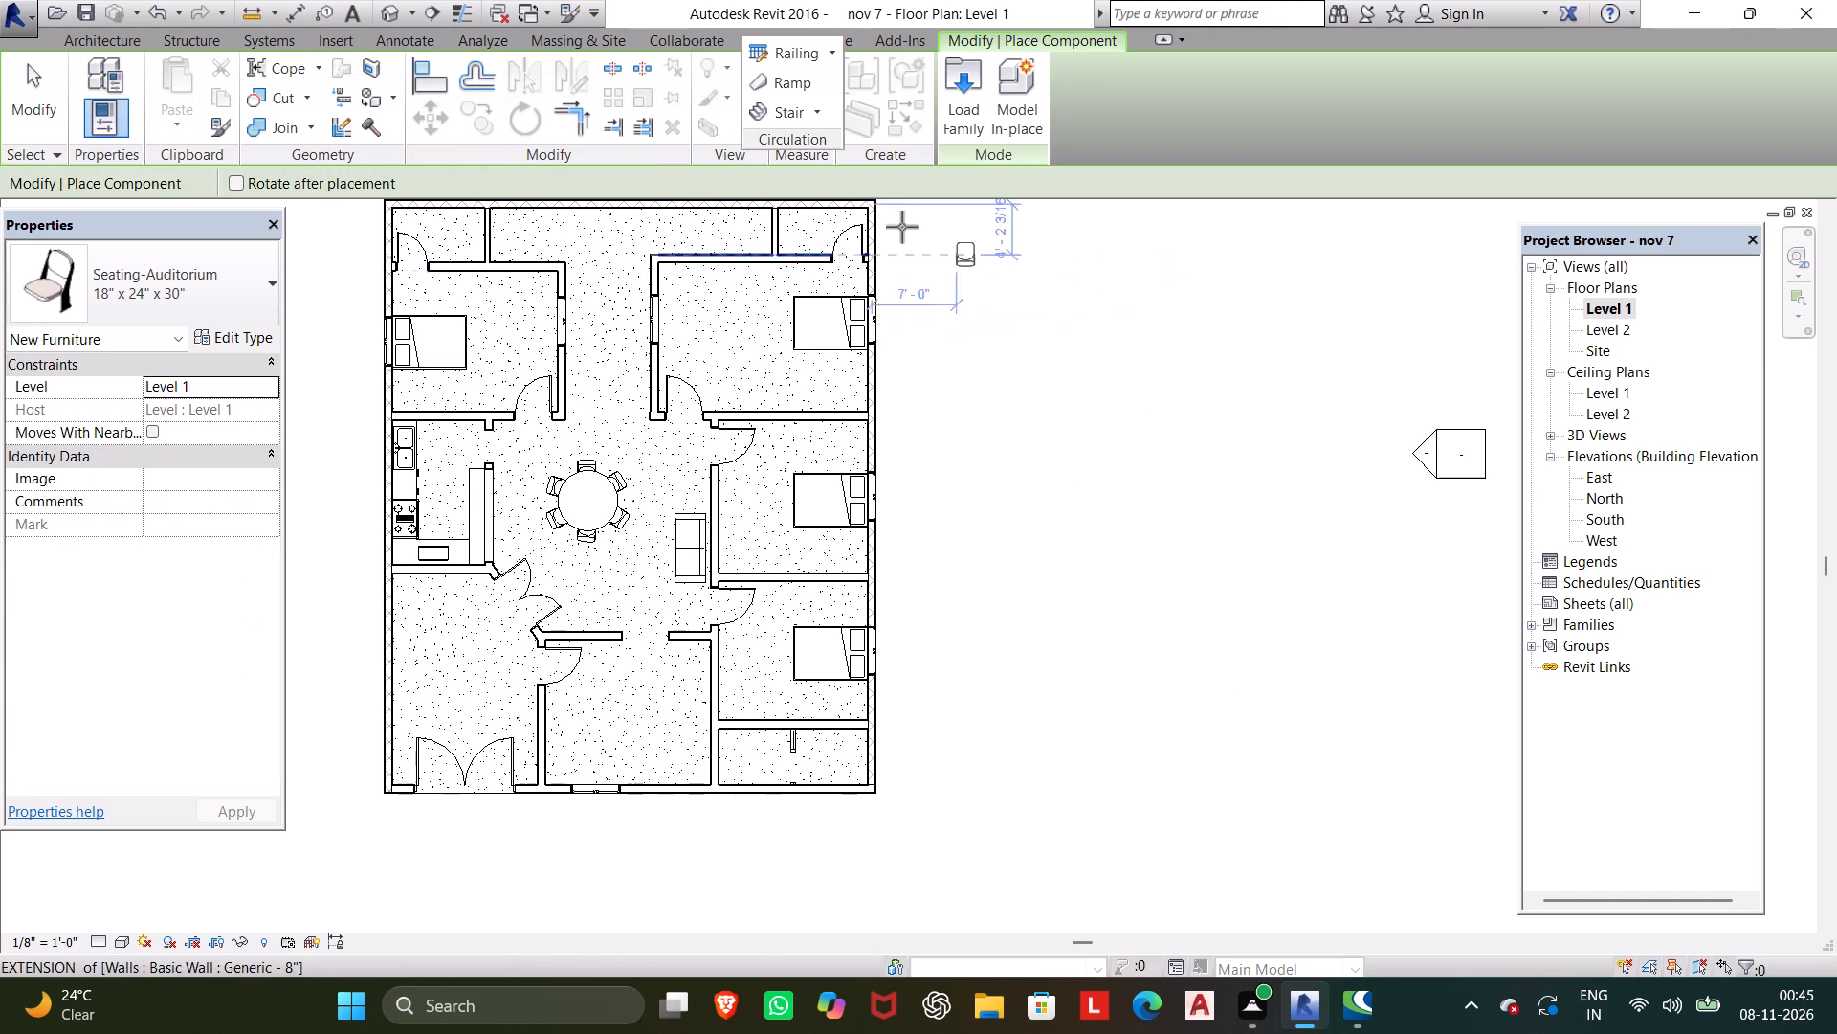
{"action": "left_click", "coordinate": [933, 61]}
{"action": "left_click", "coordinate": [950, 76]}
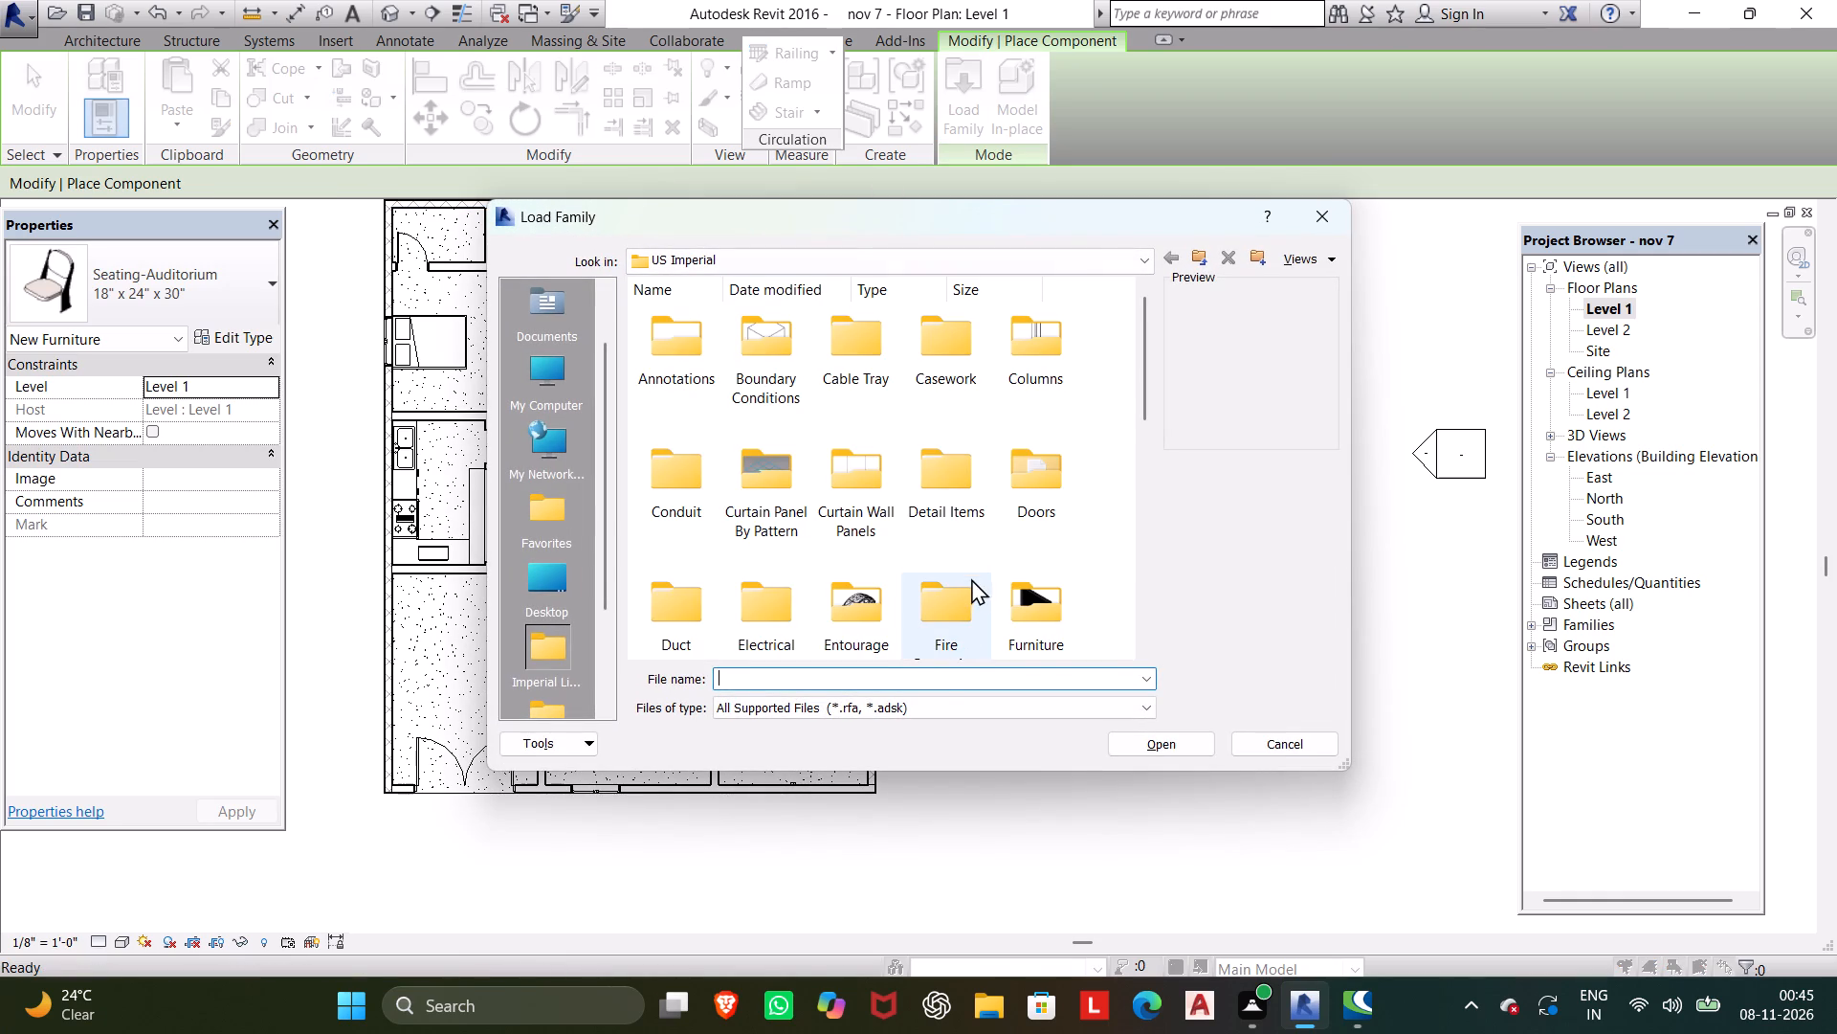
{"action": "left_click", "coordinate": [1029, 581]}
{"action": "left_click", "coordinate": [1188, 741]}
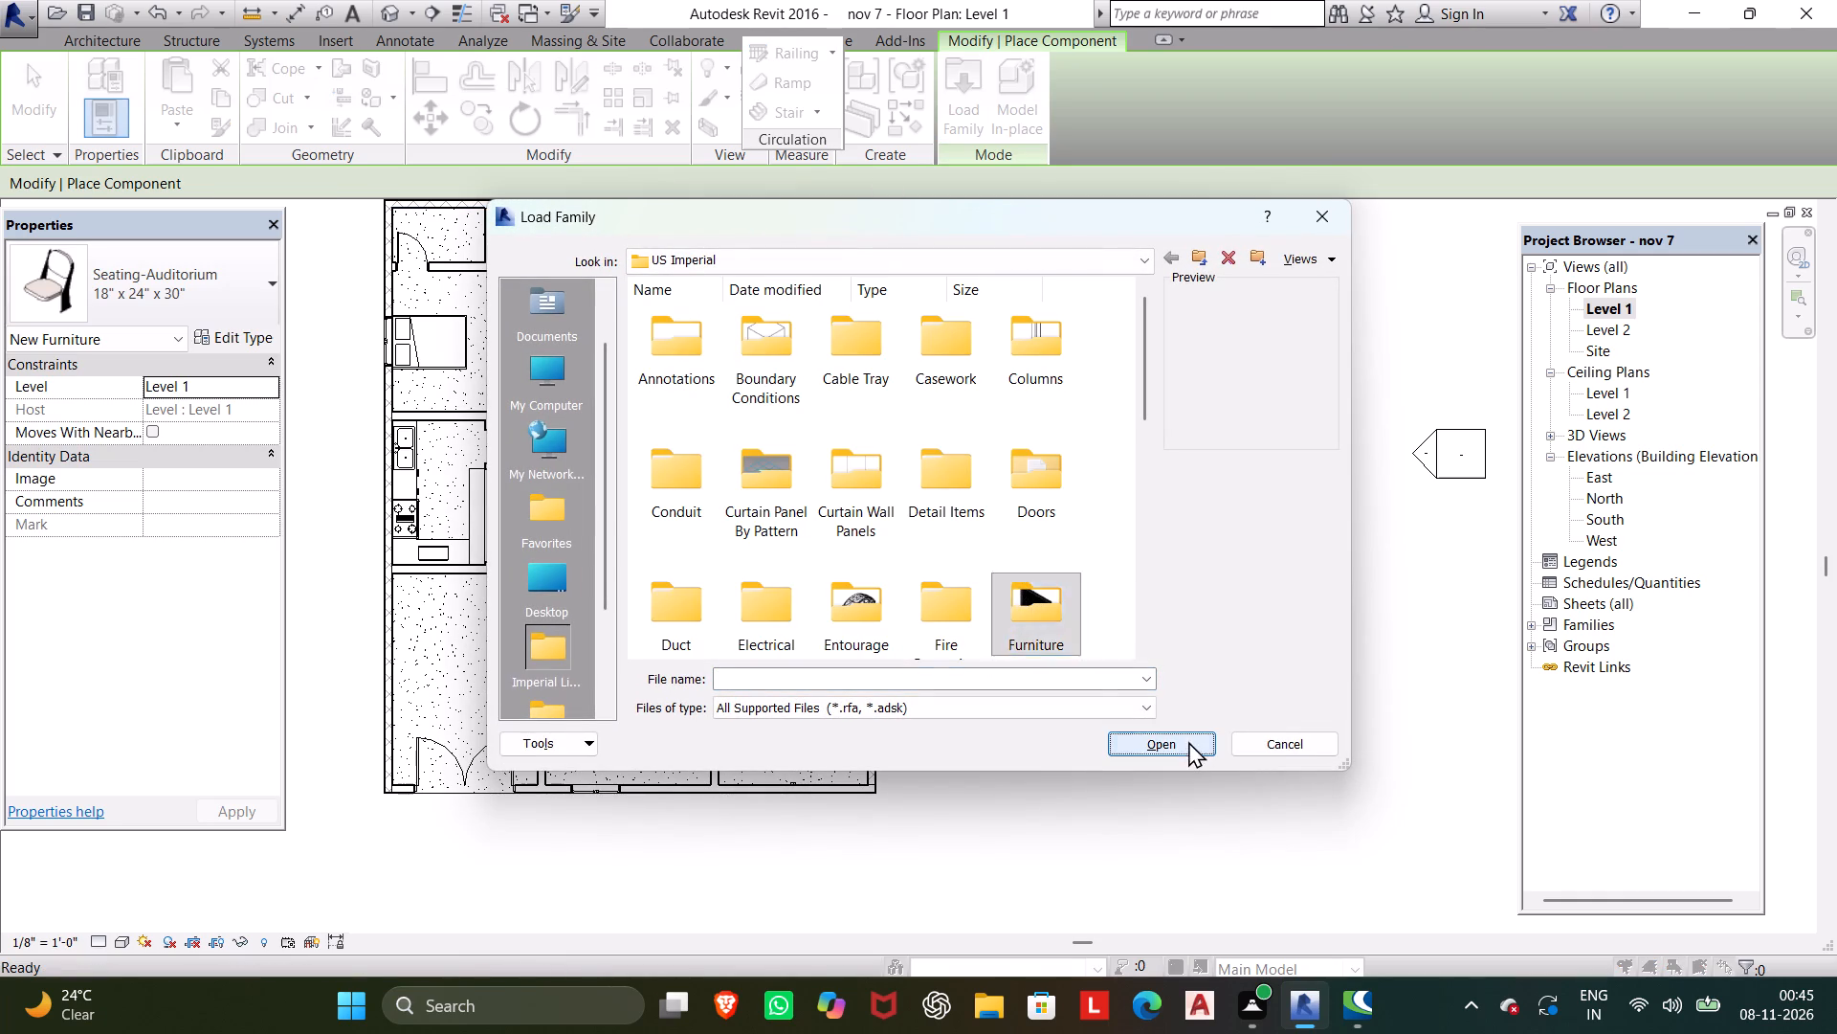
{"action": "left_click", "coordinate": [779, 364]}
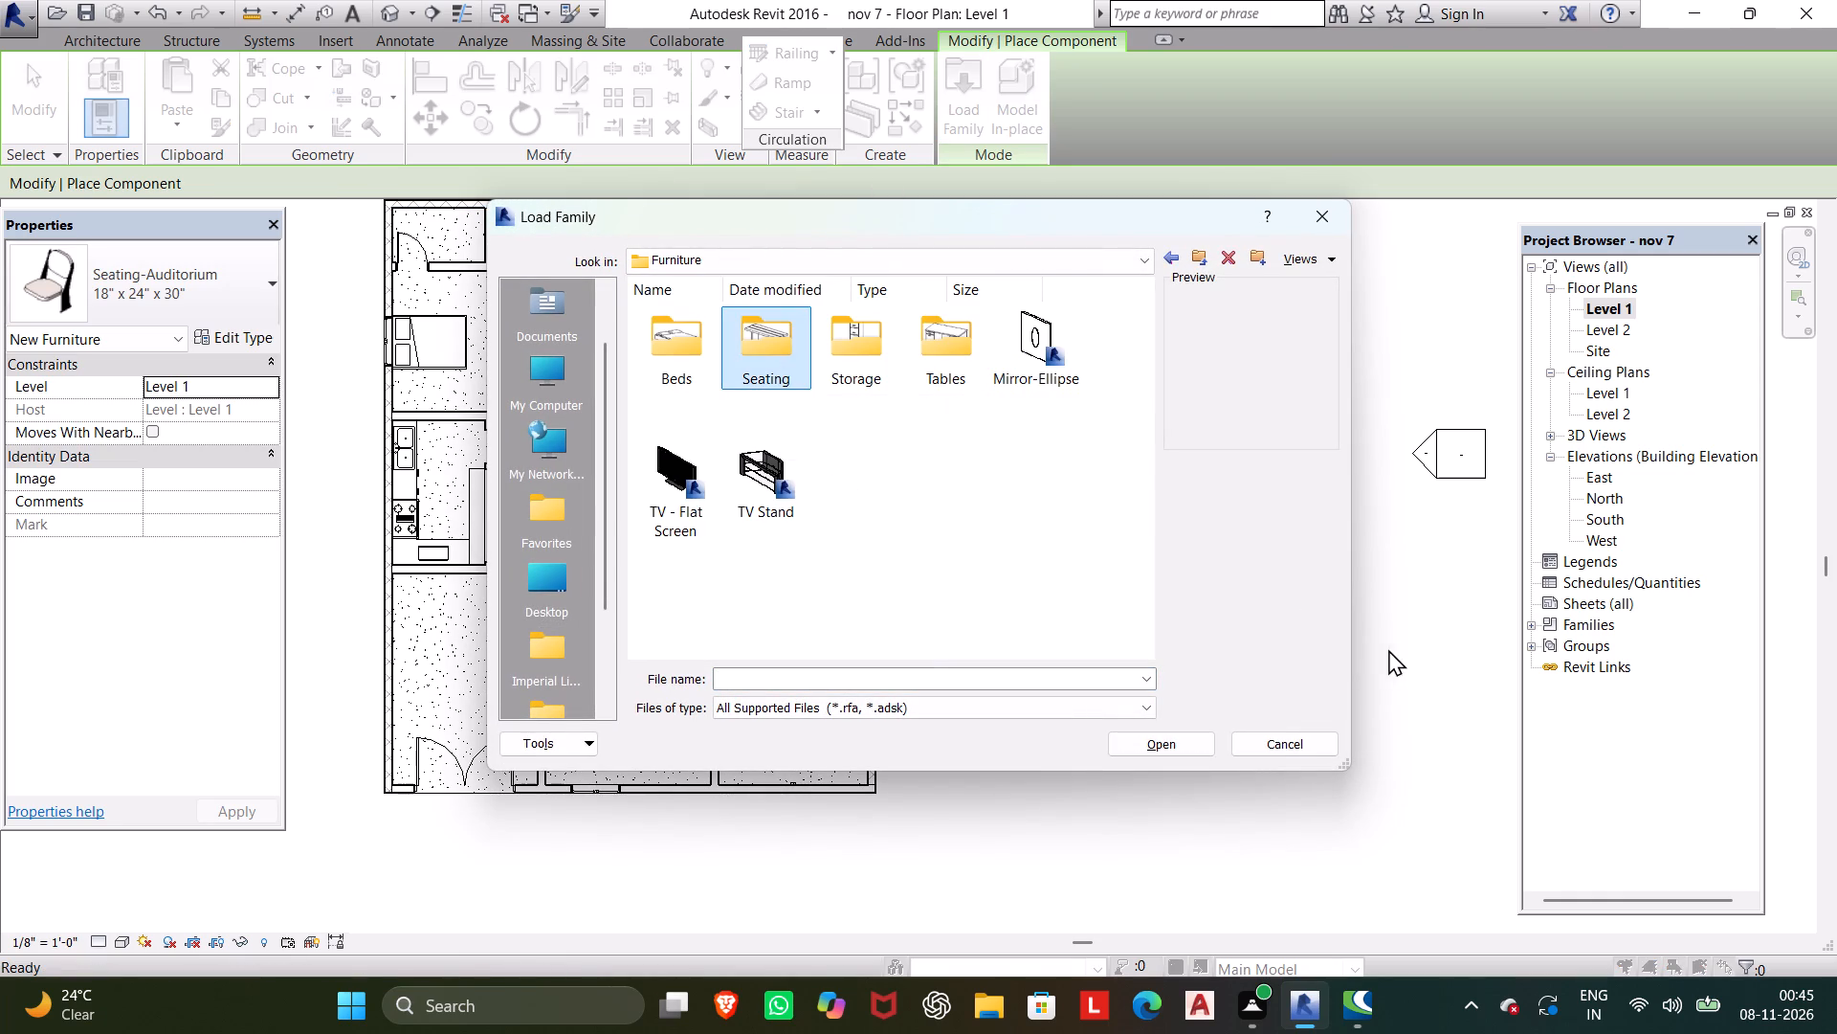
{"action": "left_click", "coordinate": [1154, 748]}
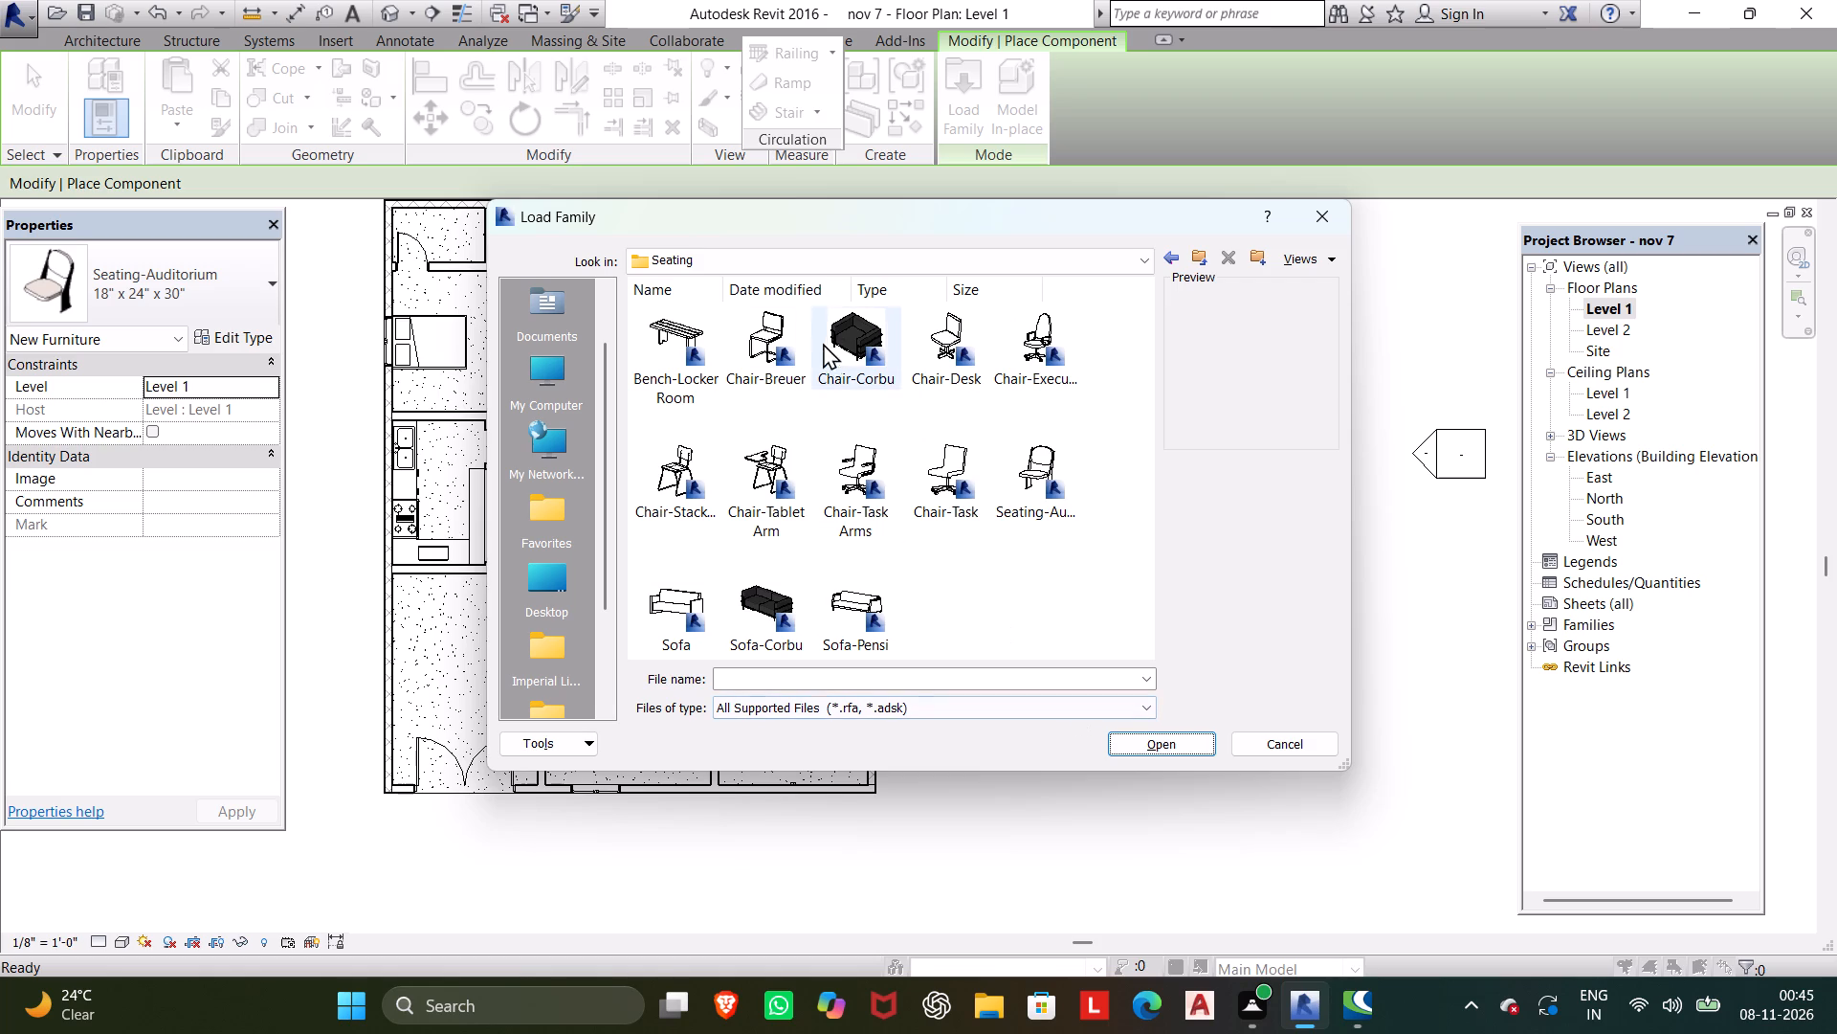
{"action": "left_click", "coordinate": [798, 618]}
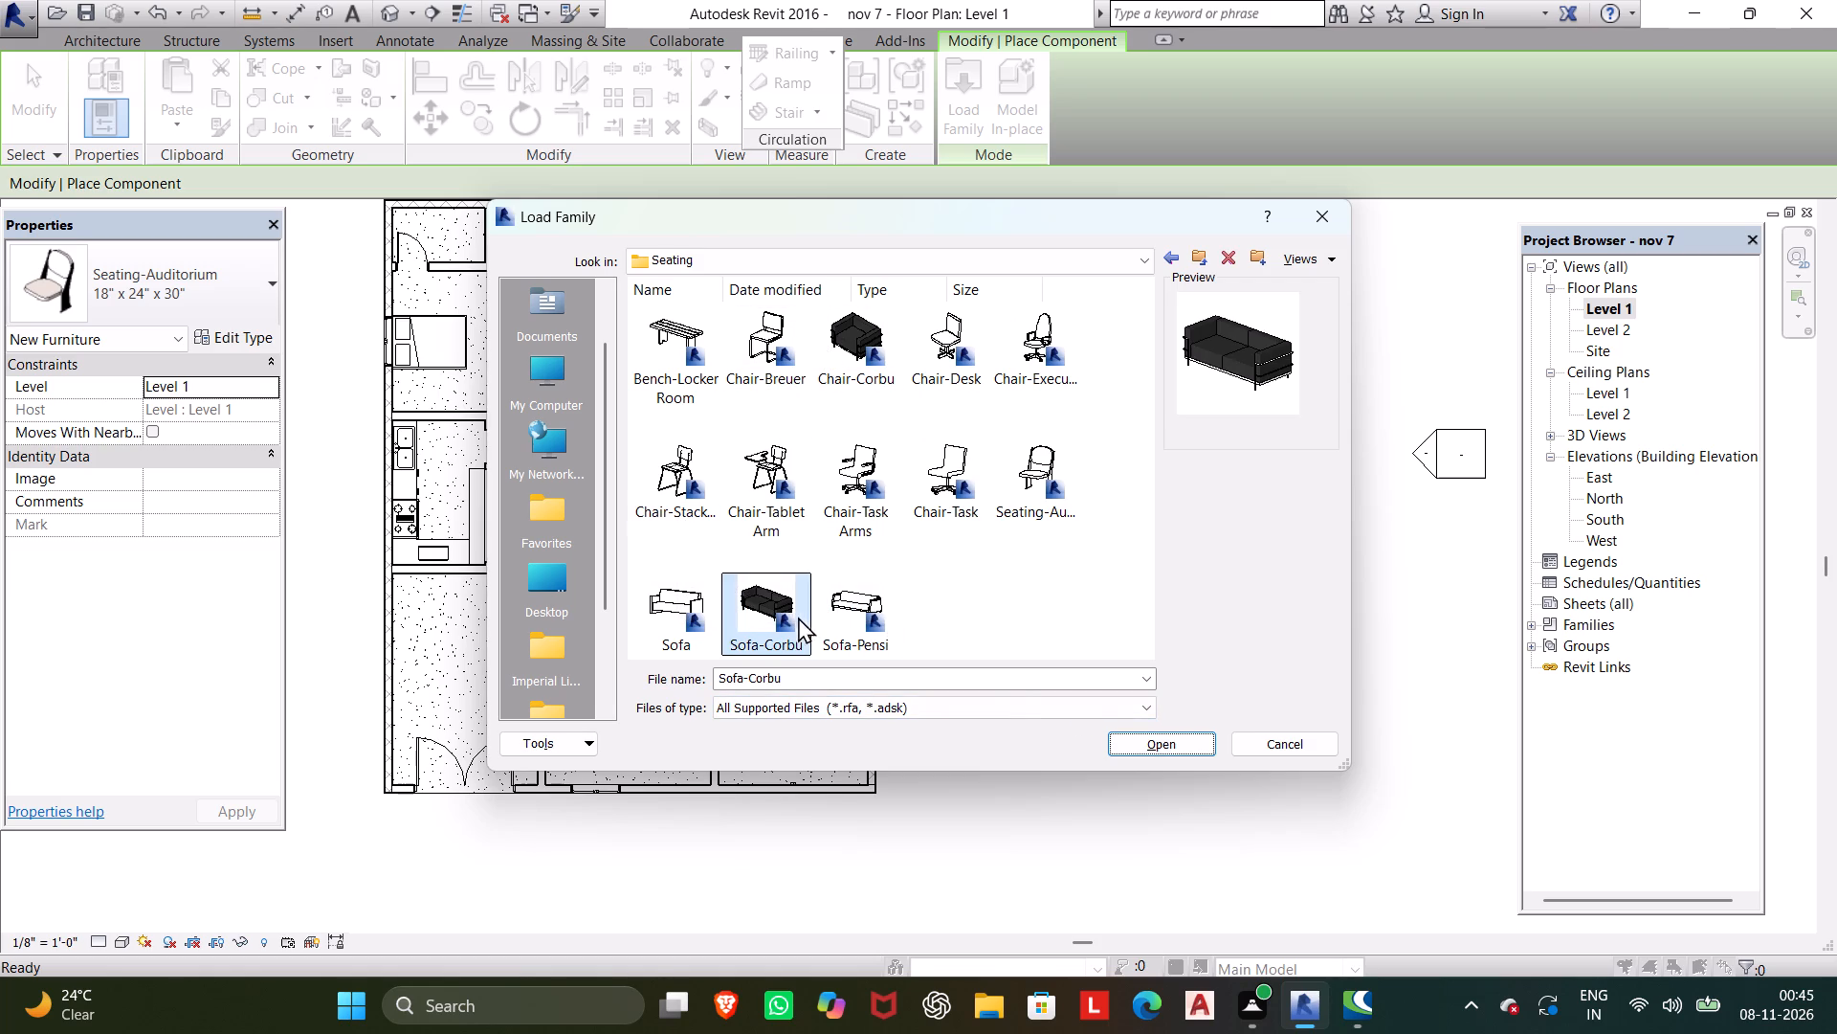
{"action": "left_click", "coordinate": [670, 612]}
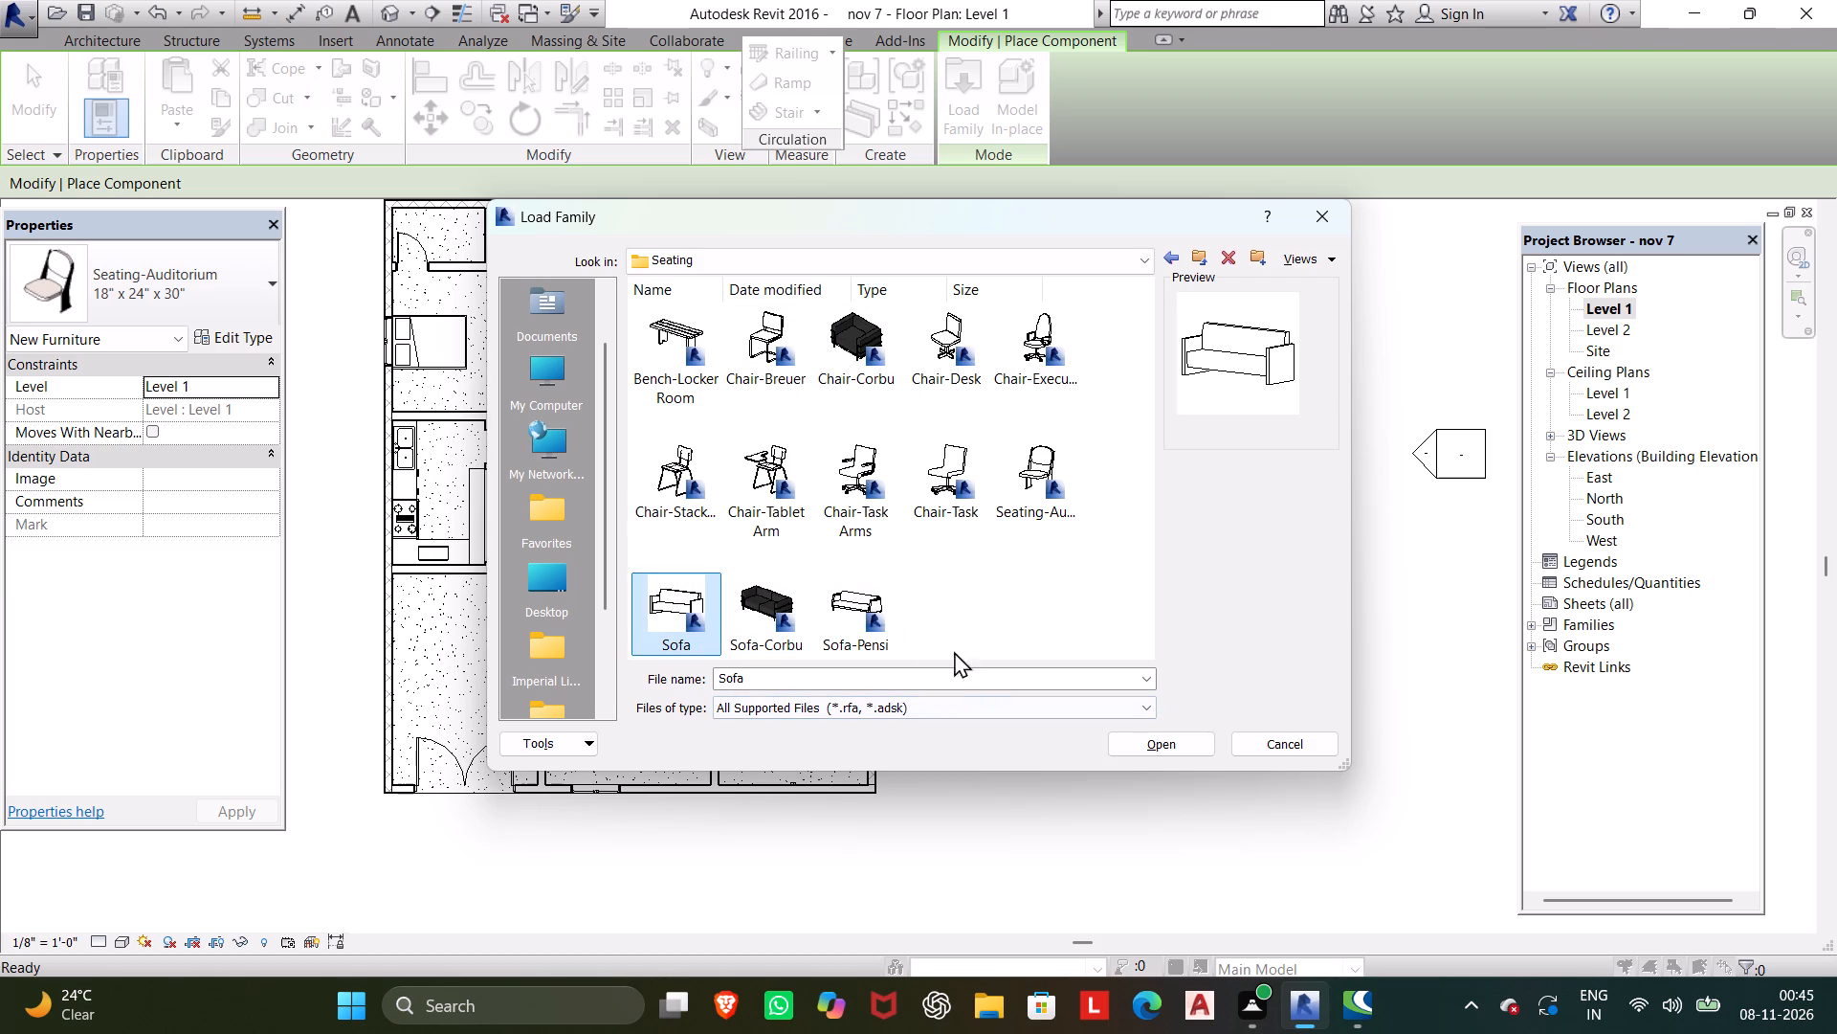
{"action": "left_click", "coordinate": [781, 606]}
{"action": "left_click", "coordinate": [1179, 738]}
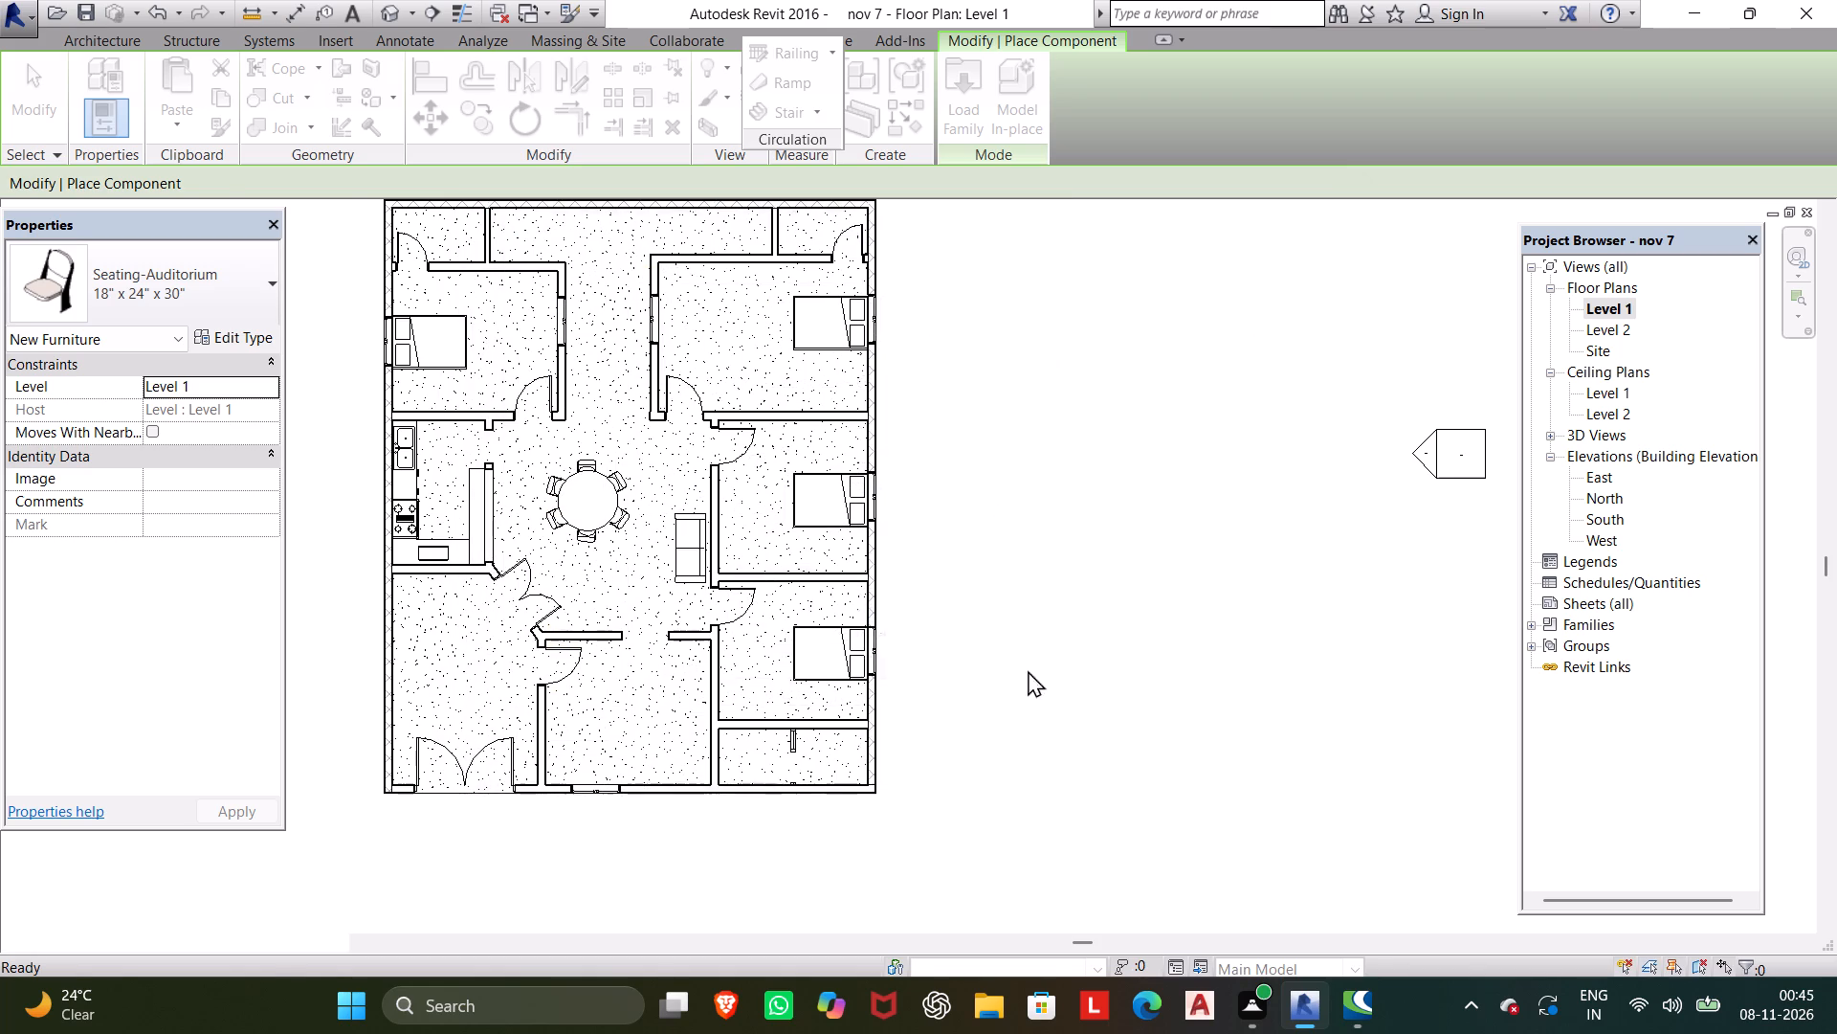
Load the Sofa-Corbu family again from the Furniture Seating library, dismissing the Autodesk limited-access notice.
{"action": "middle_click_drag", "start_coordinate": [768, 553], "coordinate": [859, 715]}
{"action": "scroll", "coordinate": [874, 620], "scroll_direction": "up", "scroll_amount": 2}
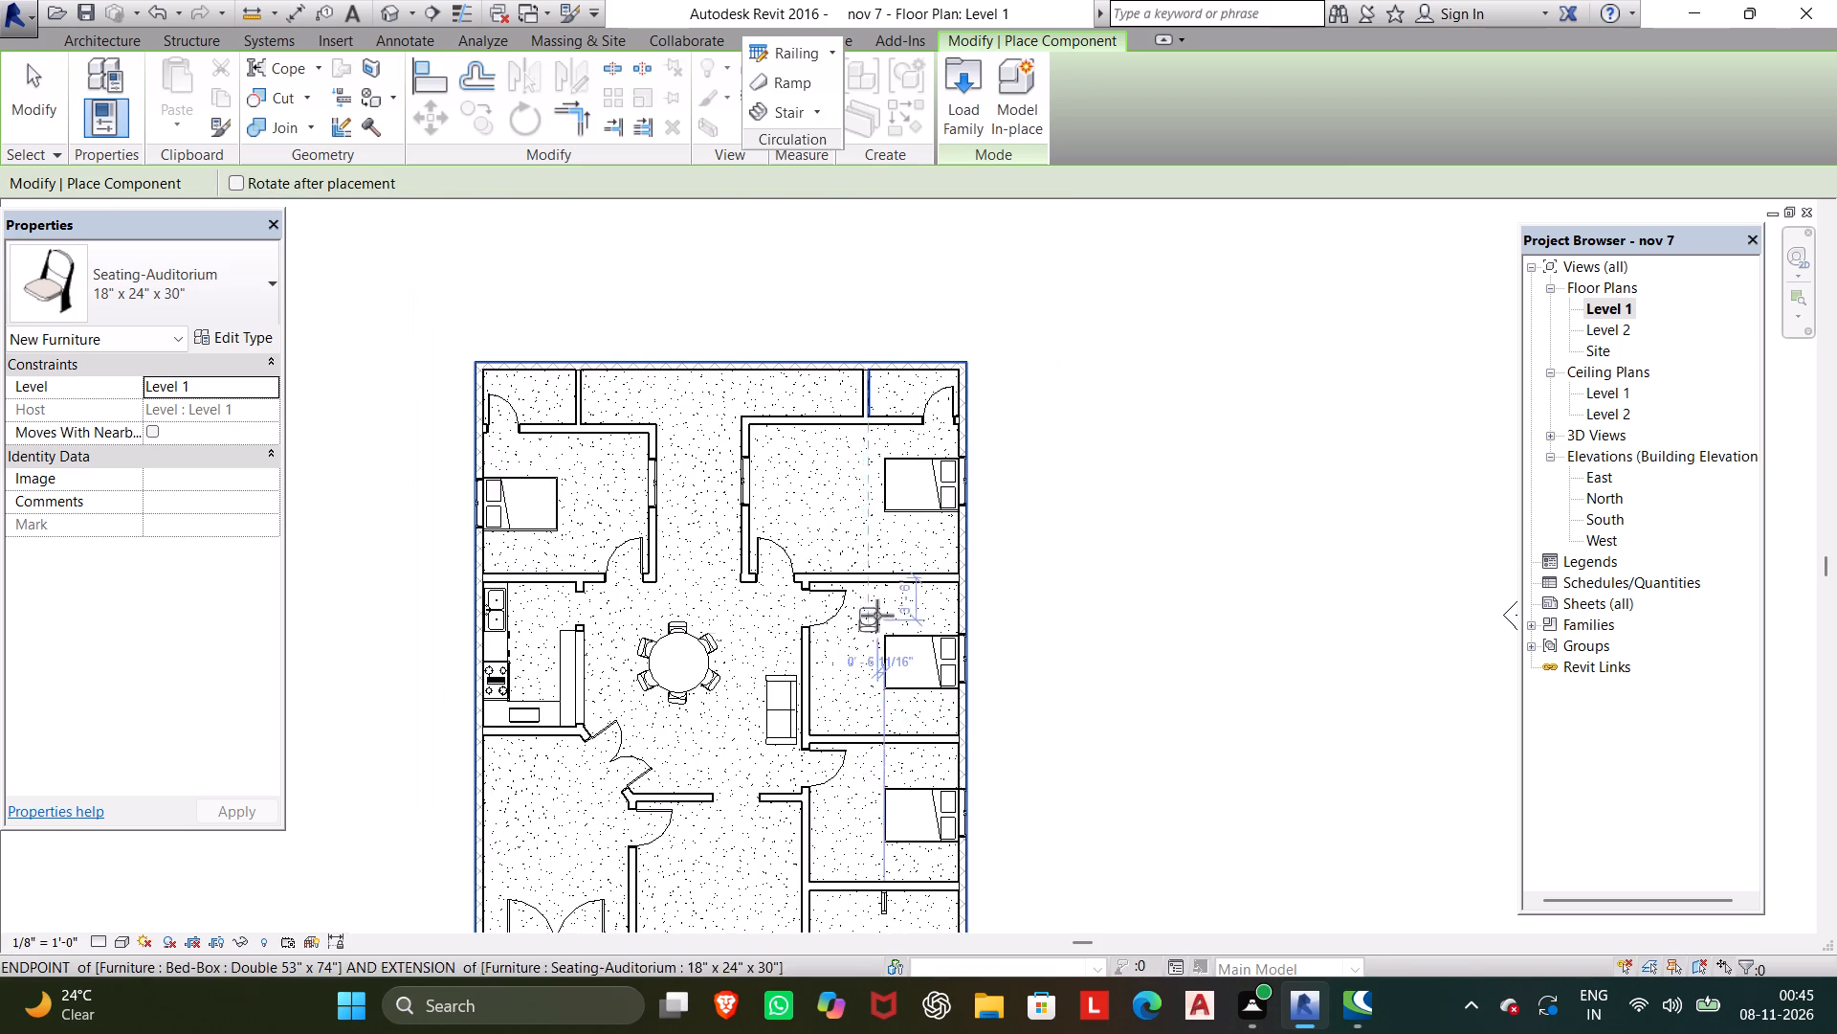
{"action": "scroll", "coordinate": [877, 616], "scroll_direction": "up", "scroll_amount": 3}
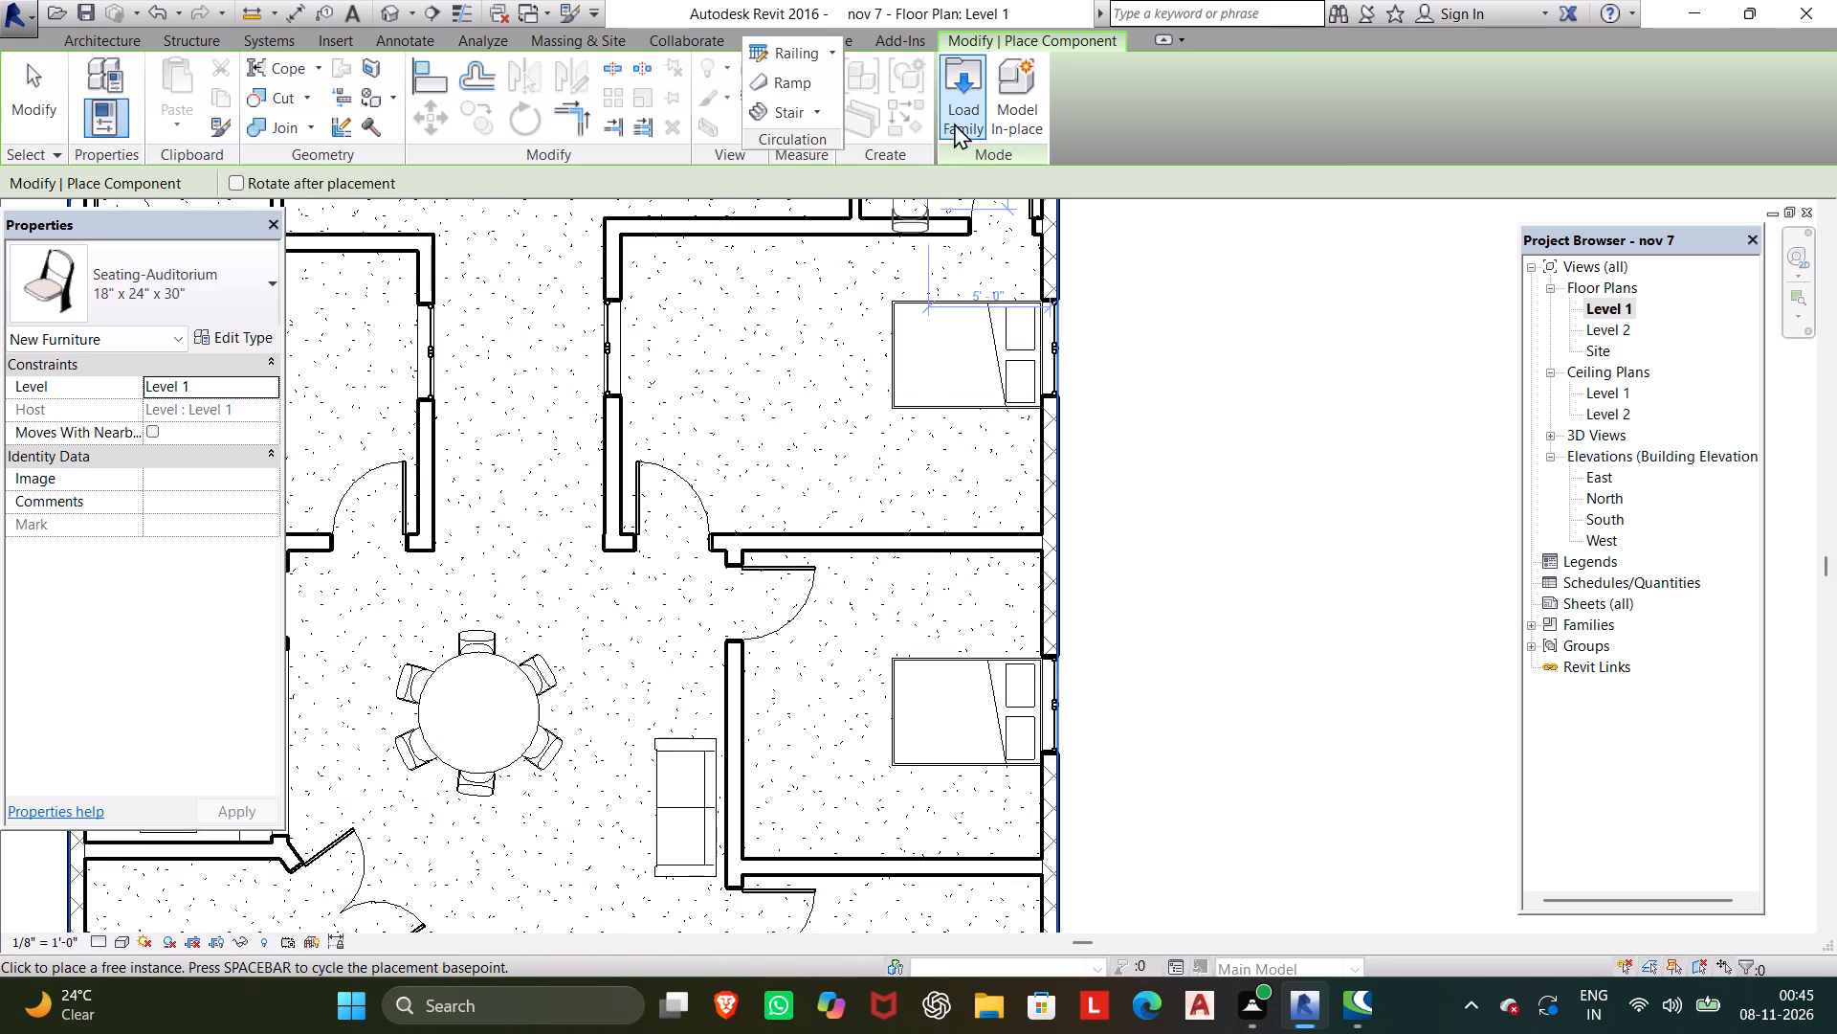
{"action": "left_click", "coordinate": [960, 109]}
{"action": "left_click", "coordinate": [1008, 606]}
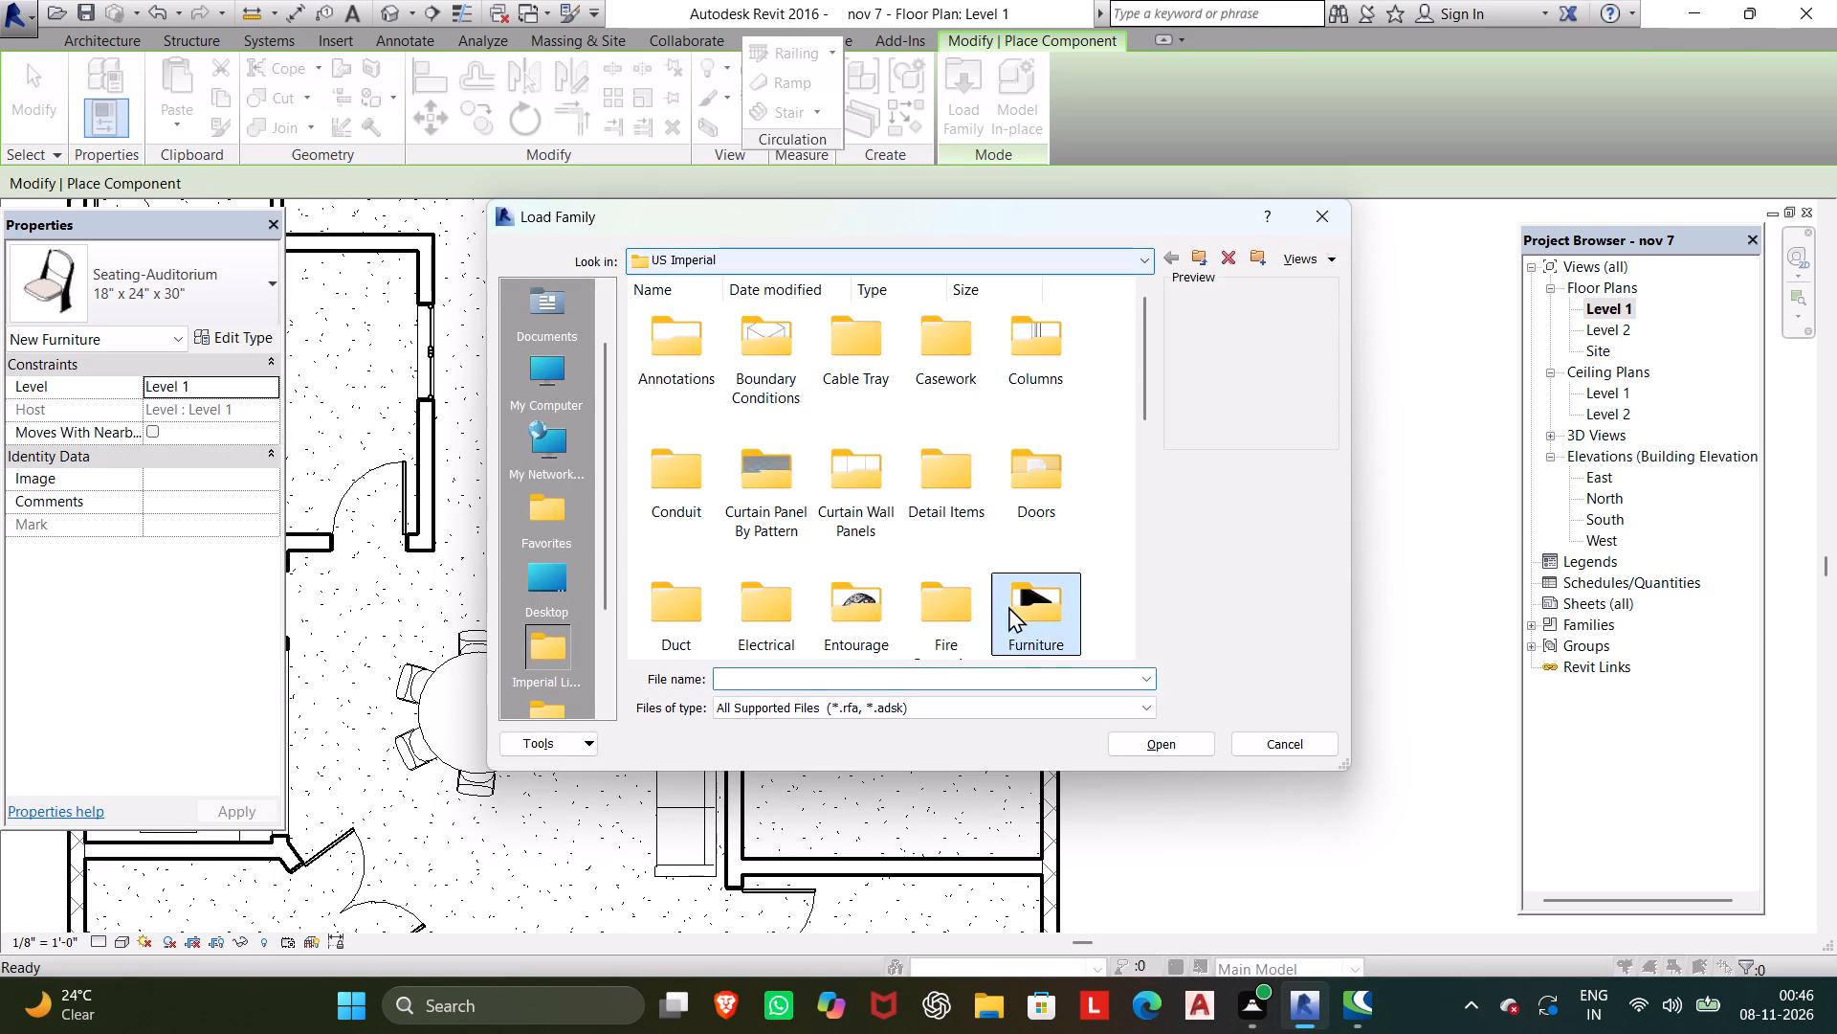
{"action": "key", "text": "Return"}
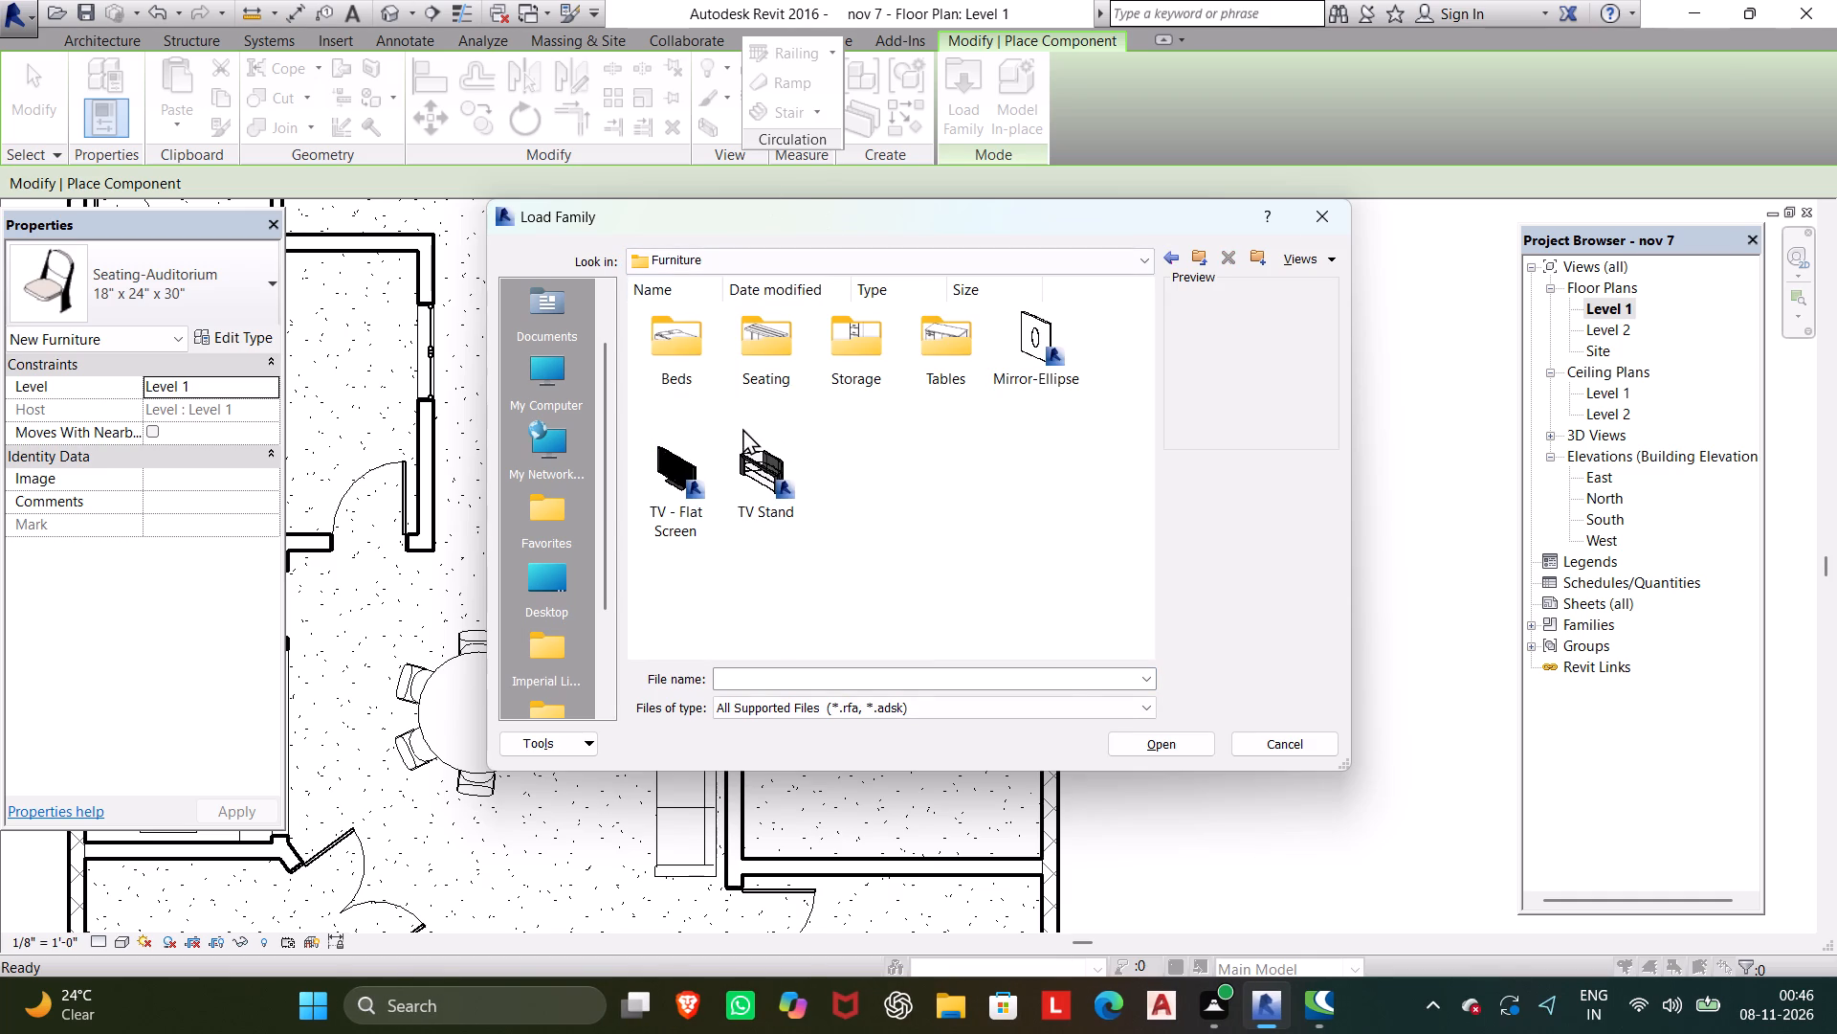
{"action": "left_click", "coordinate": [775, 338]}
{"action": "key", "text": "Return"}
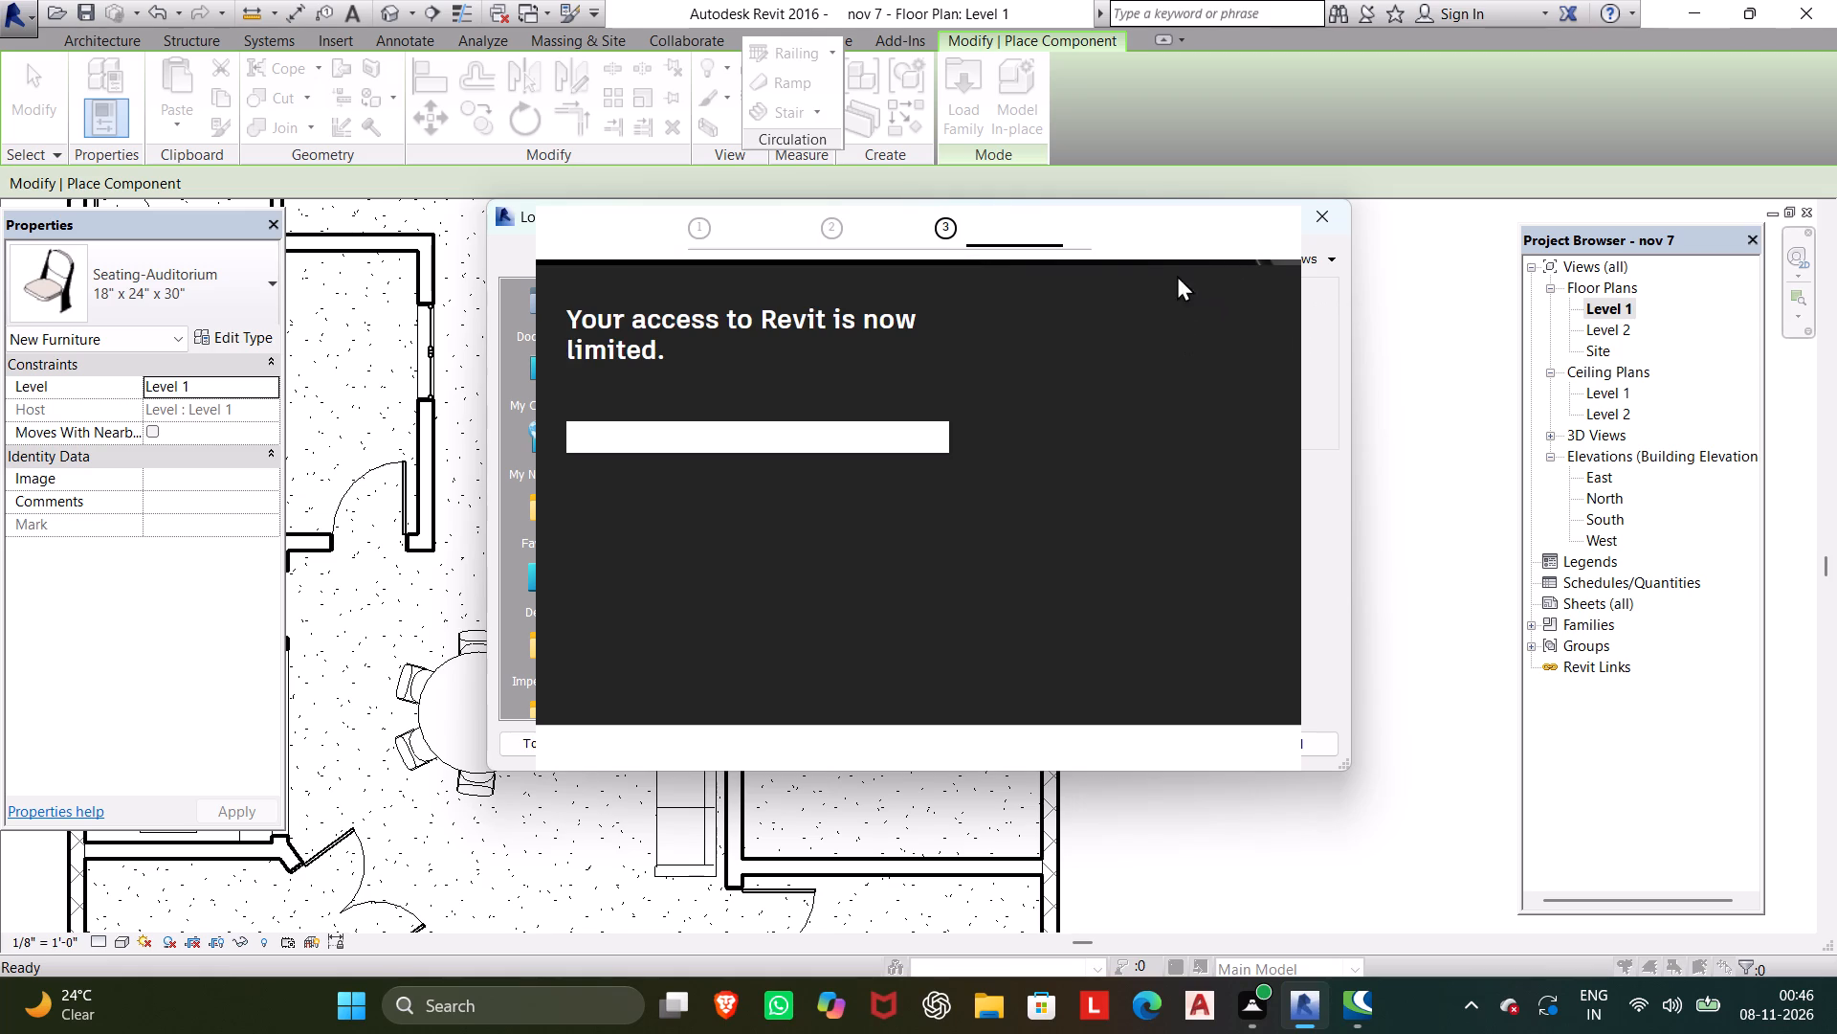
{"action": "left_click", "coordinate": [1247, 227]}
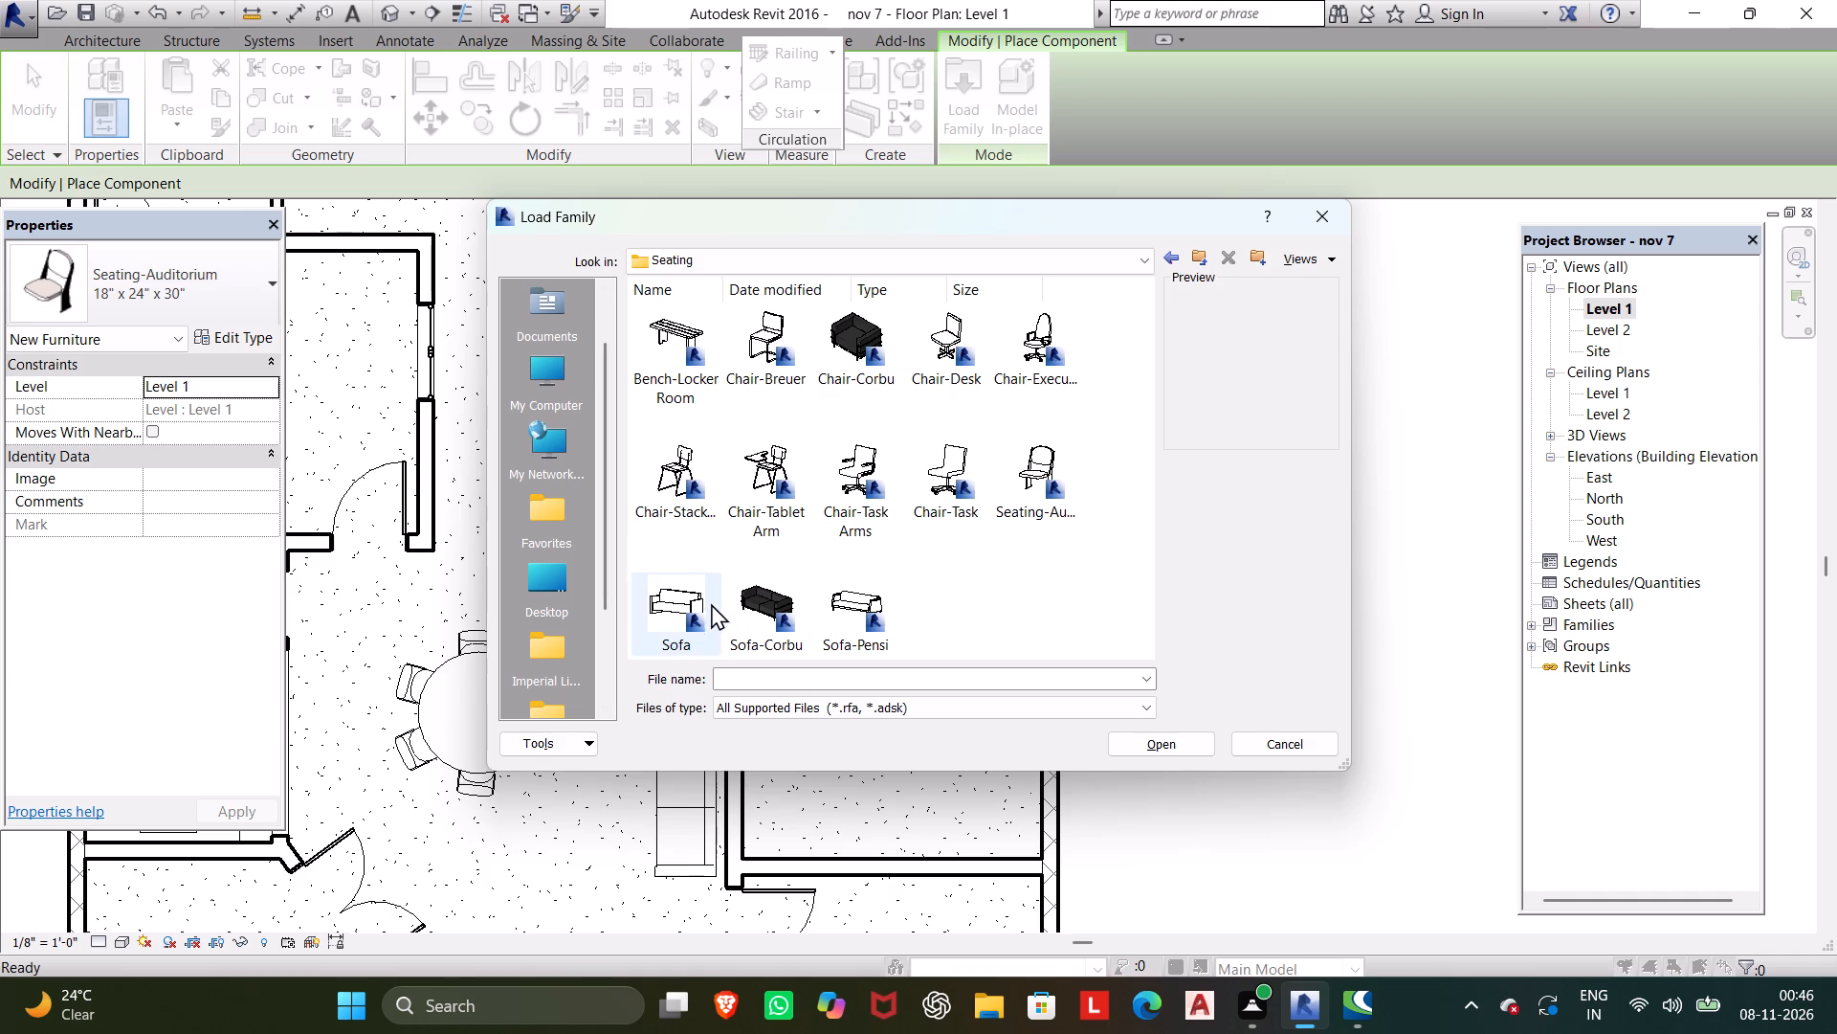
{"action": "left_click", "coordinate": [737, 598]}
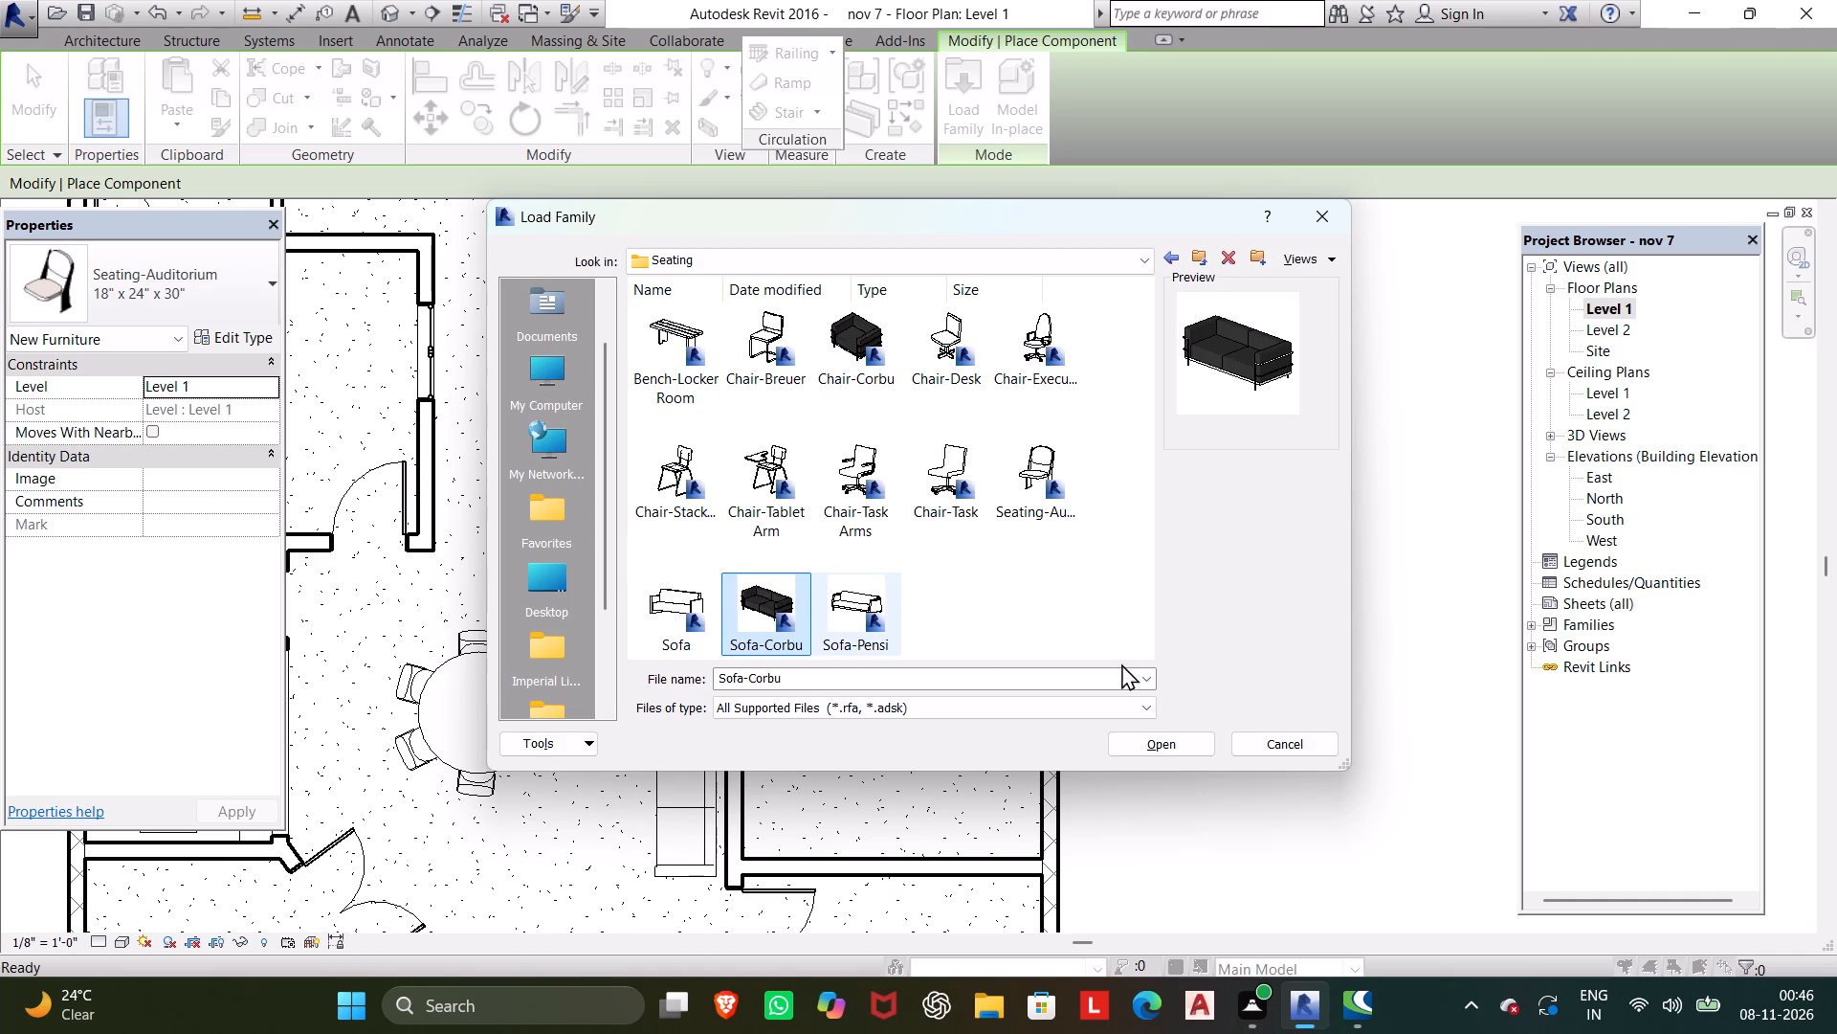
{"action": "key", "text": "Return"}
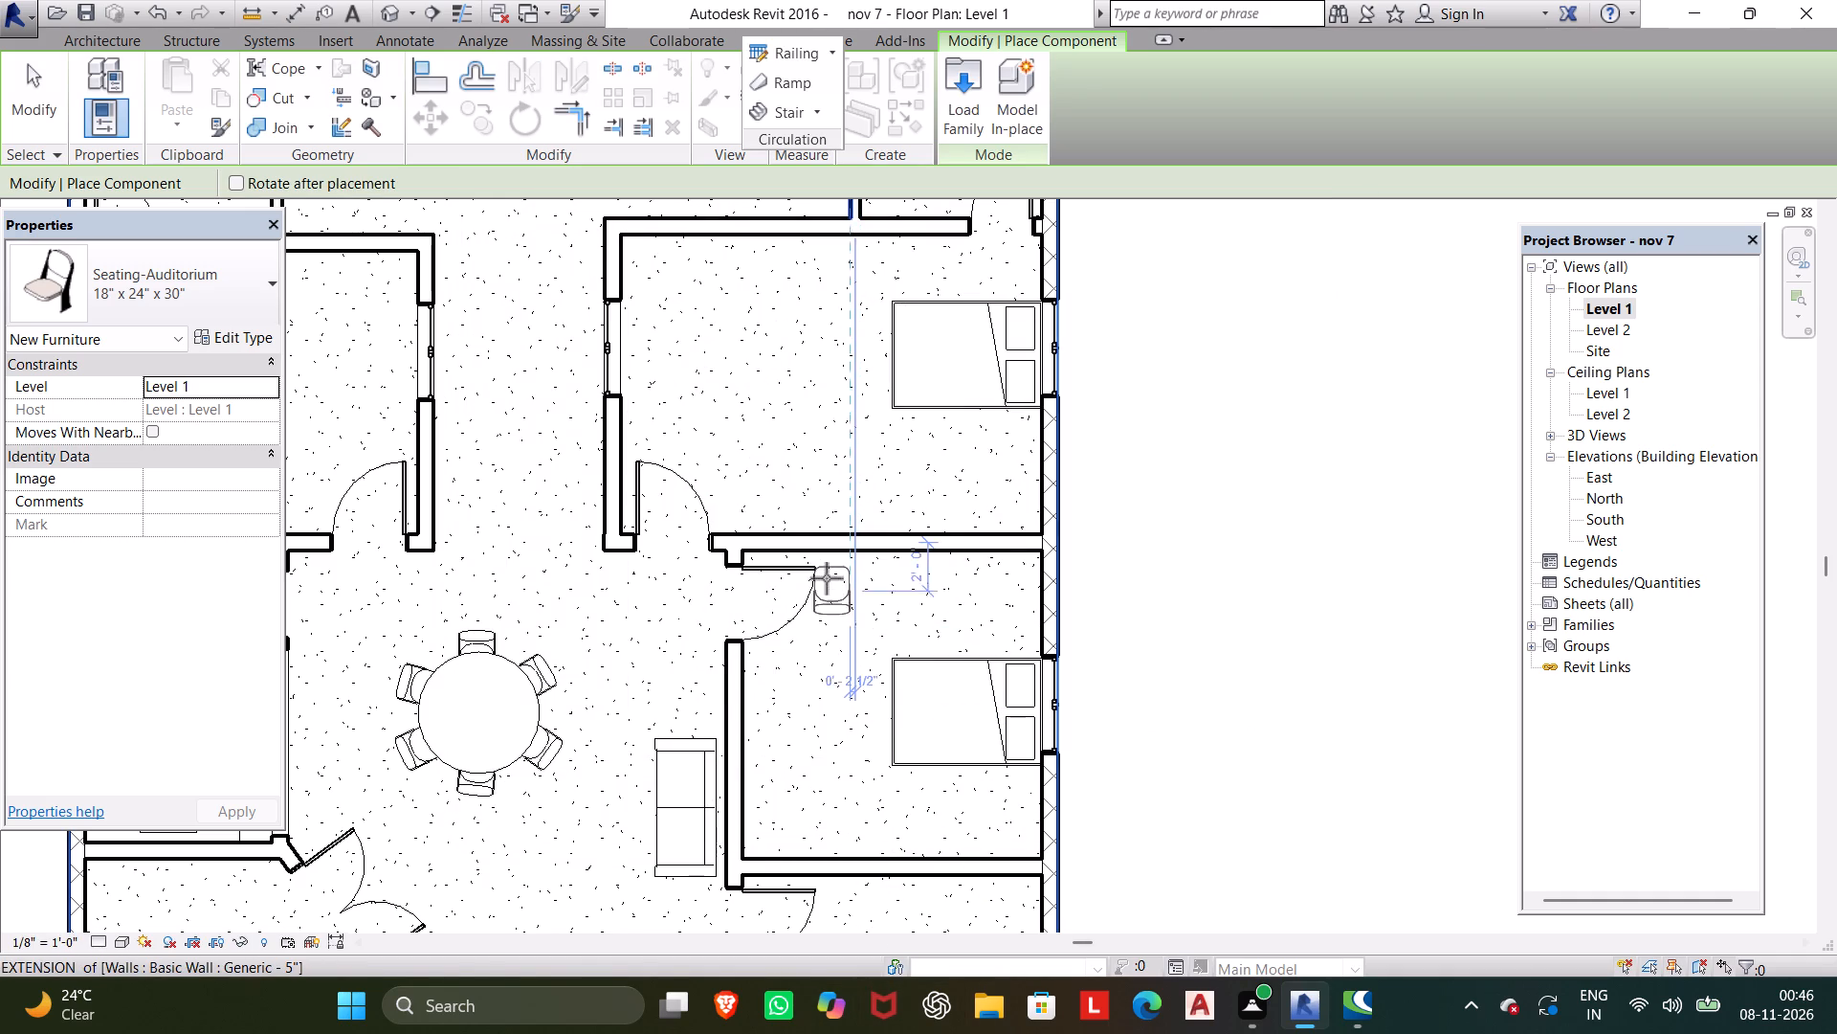
Switch the component type to Sofa-Corbu: Sofa, rotate it and place it against the northeast bedroom's west wall, near the north corner.
{"action": "left_click", "coordinate": [112, 232]}
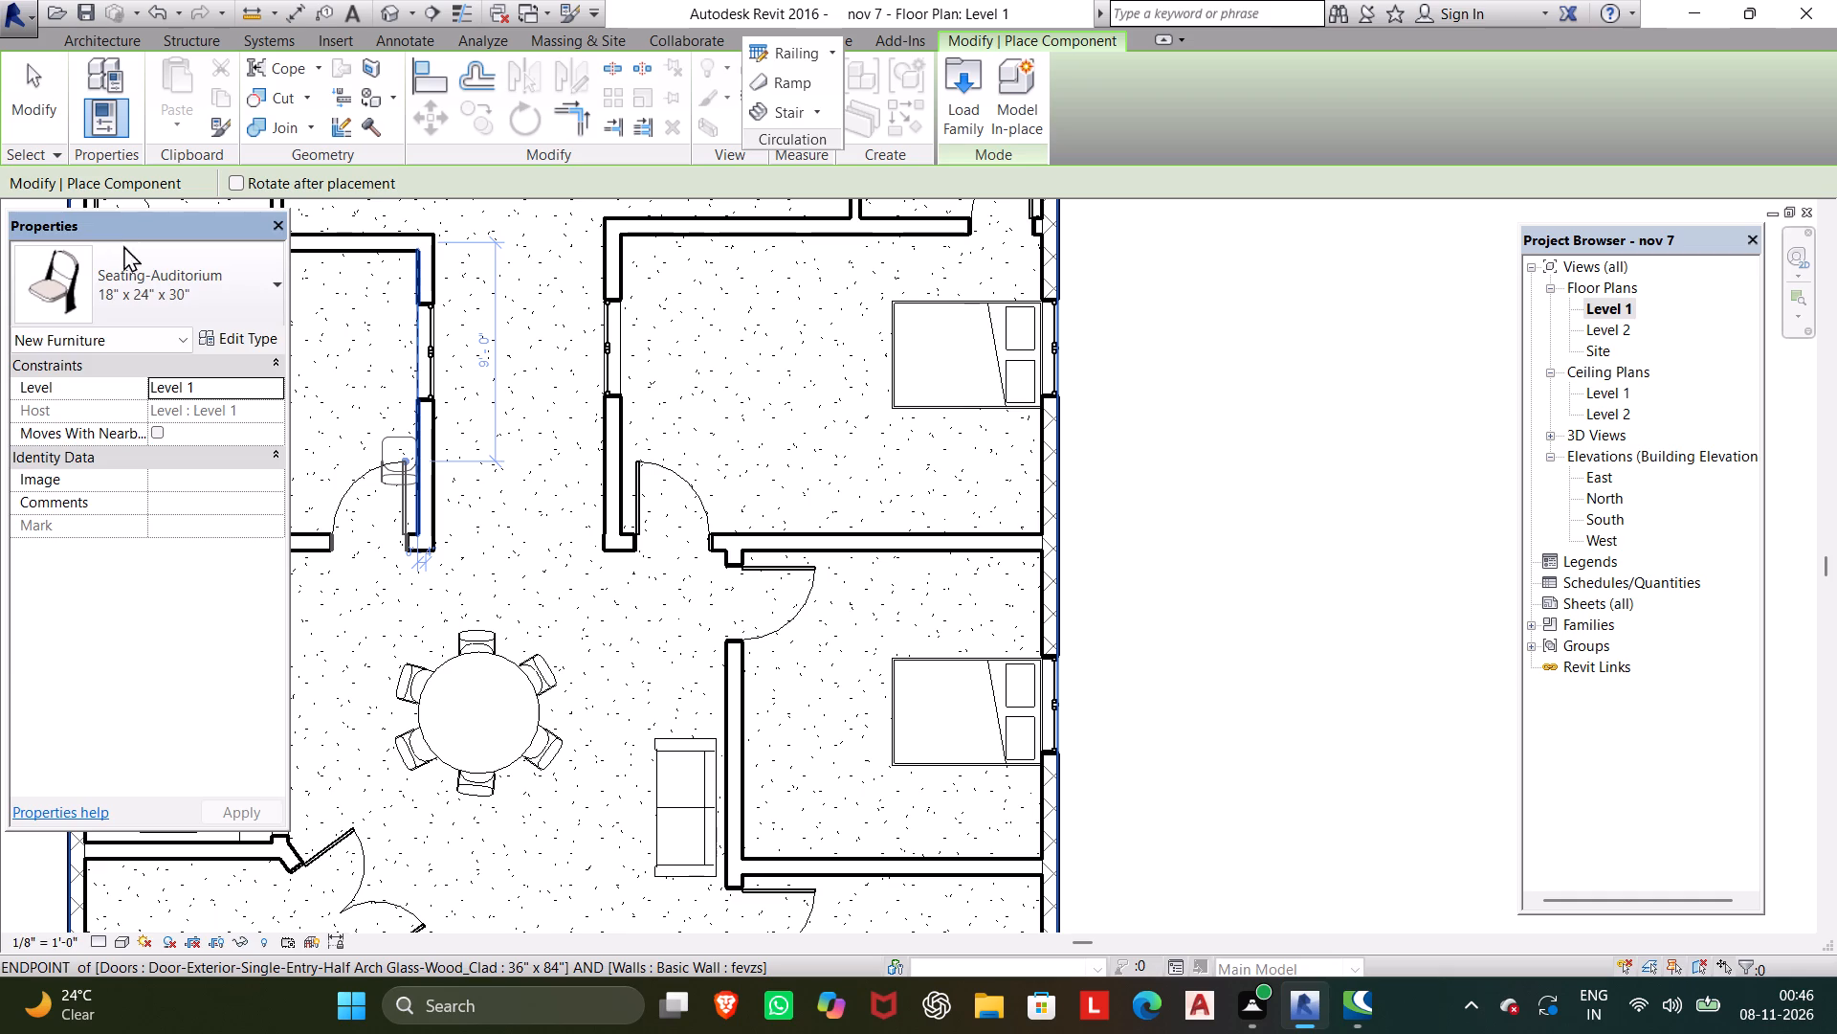
{"action": "left_click", "coordinate": [126, 258]}
{"action": "left_click", "coordinate": [179, 529]}
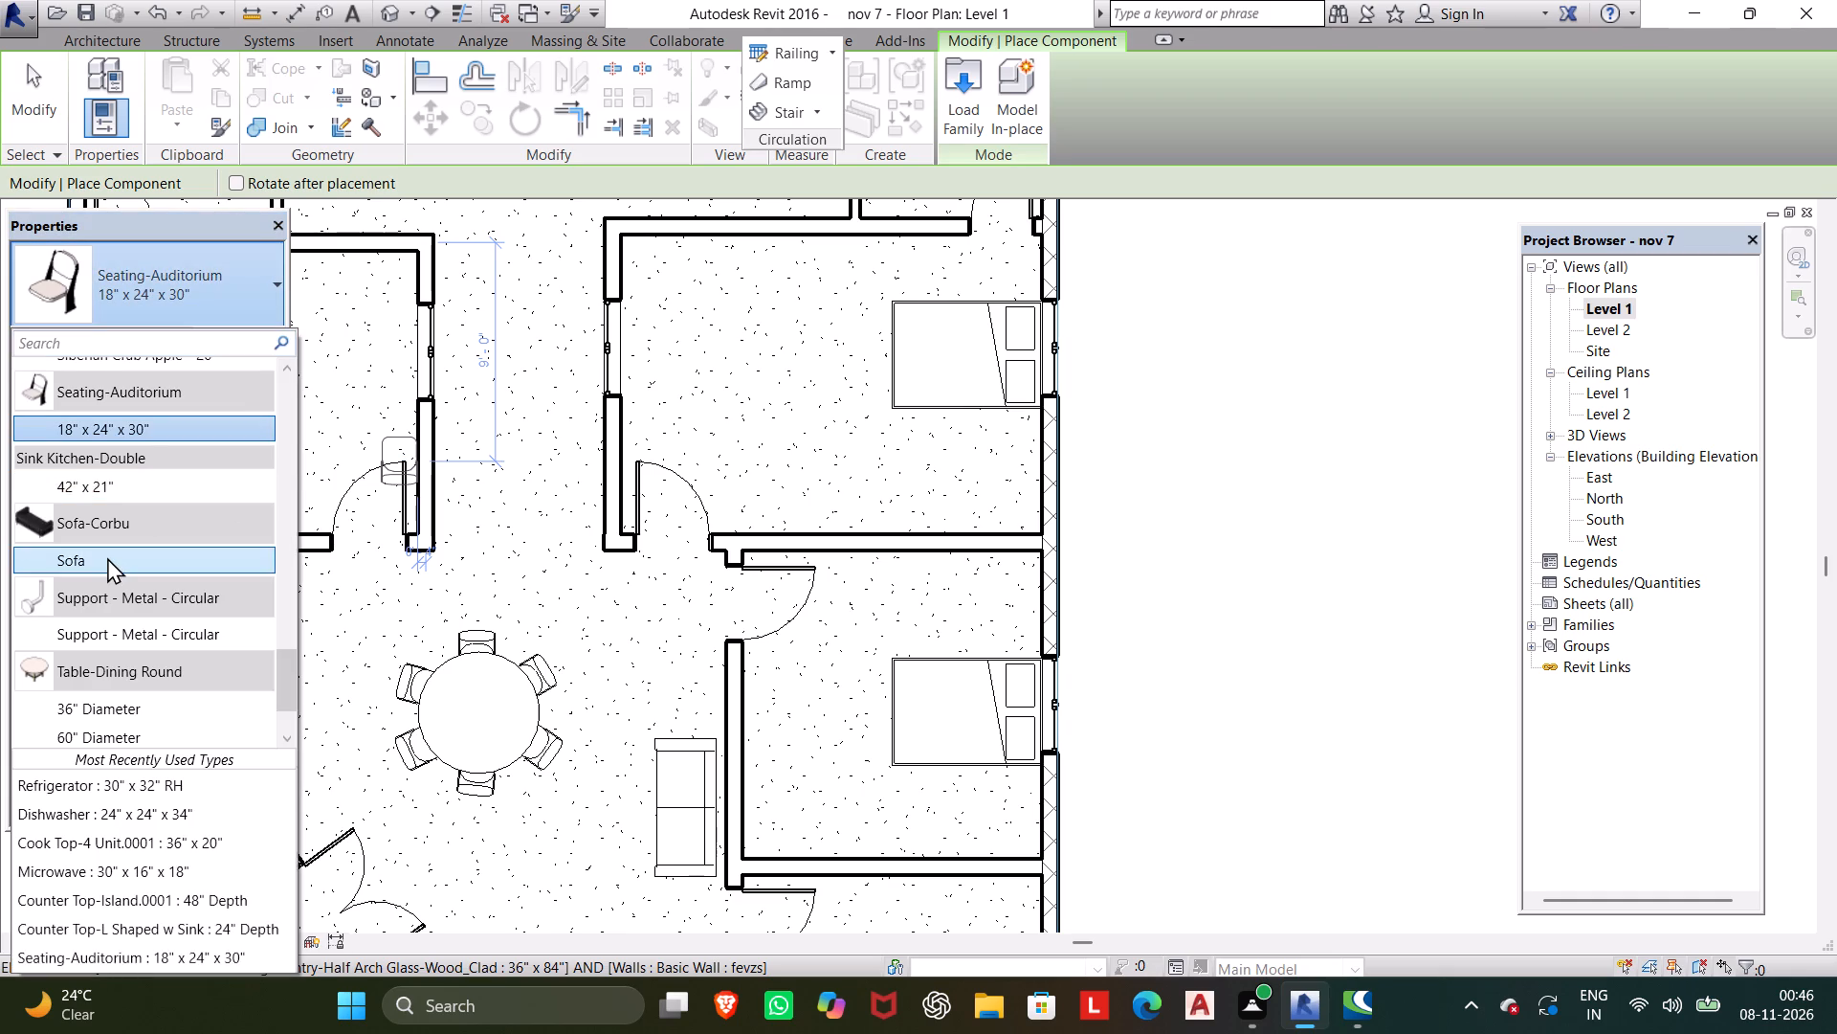
{"action": "left_click", "coordinate": [107, 557]}
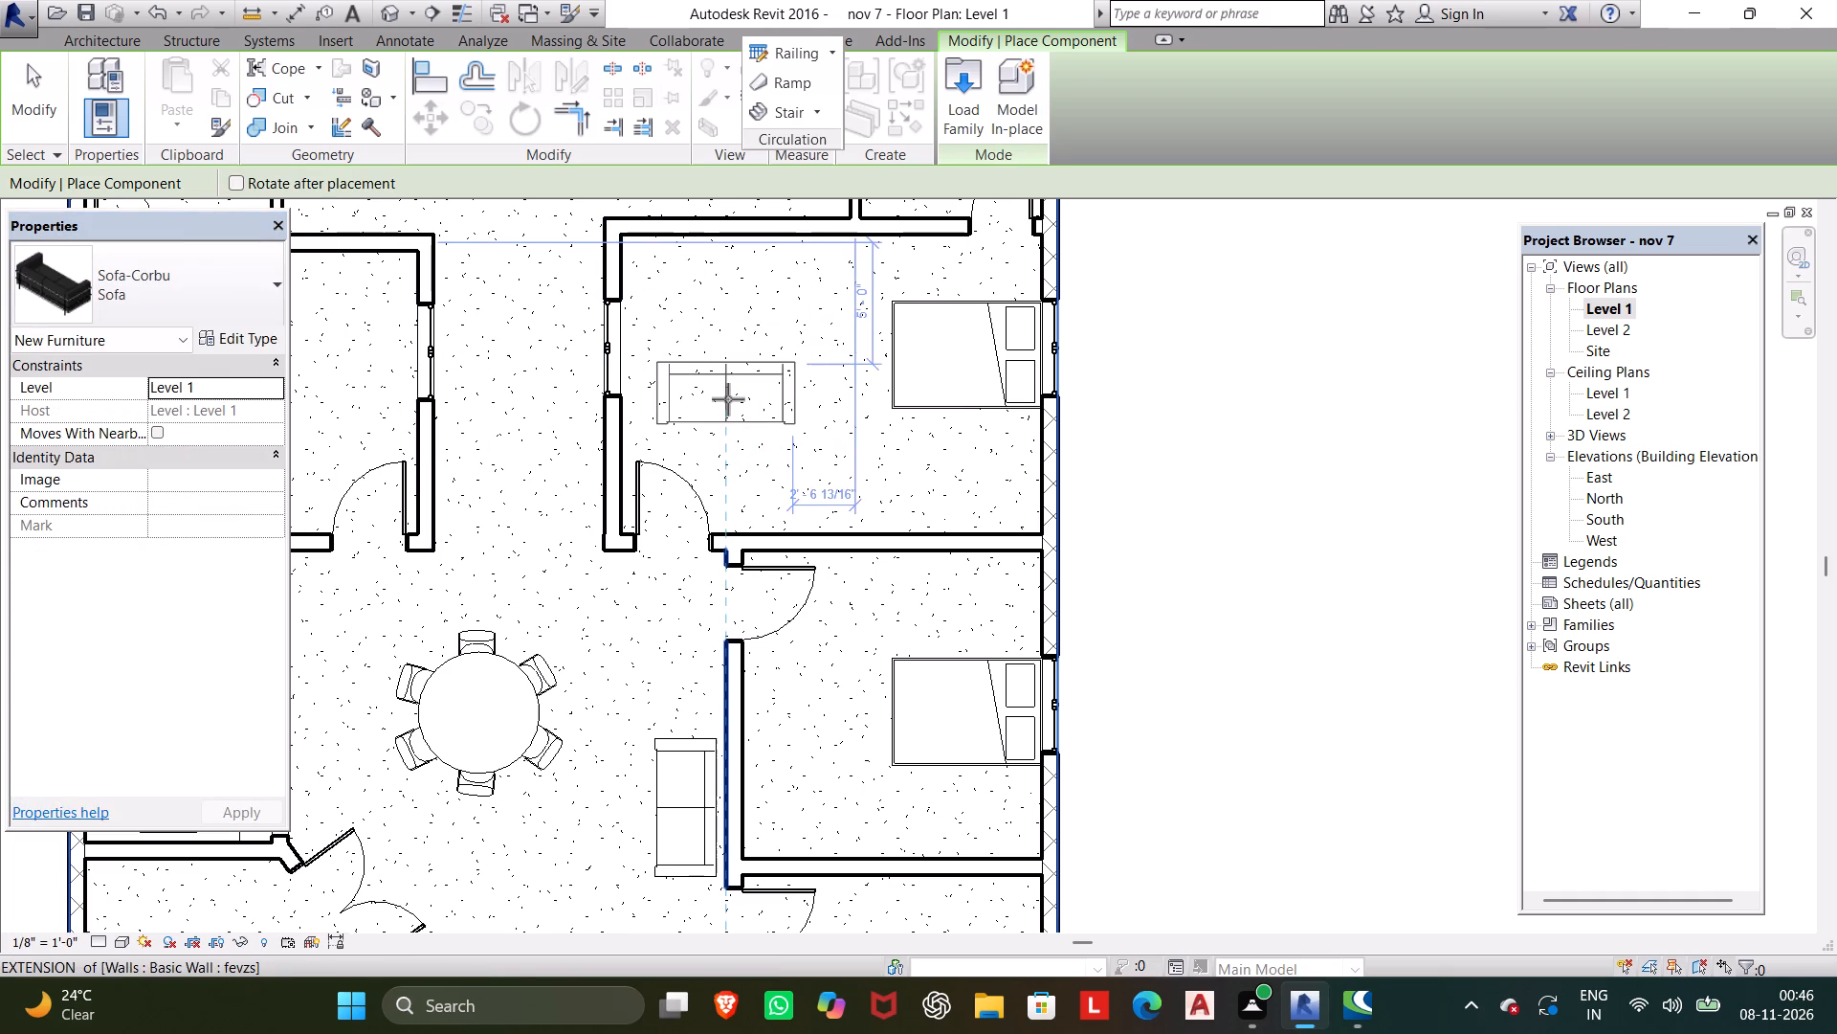
{"action": "key", "text": "space"}
{"action": "key", "text": "space"}
{"action": "key", "text": "space"}
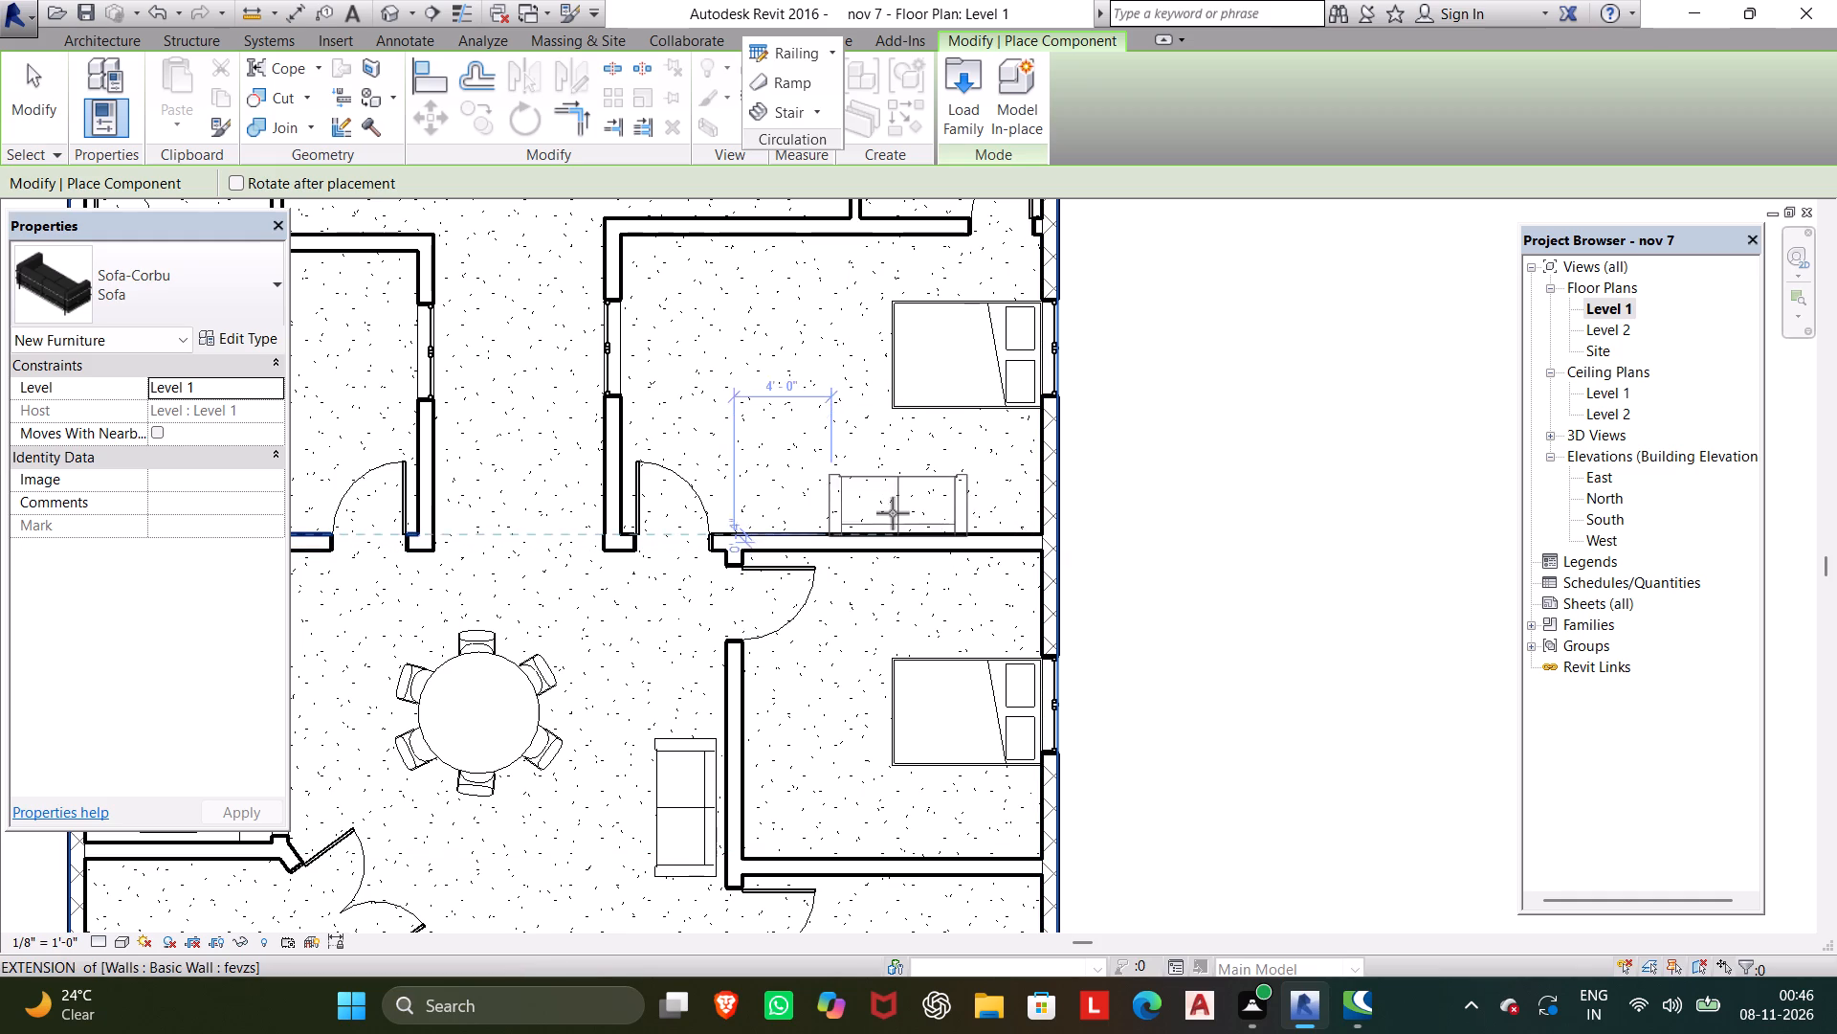
{"action": "key", "text": "space"}
{"action": "key", "text": "space"}
{"action": "key", "text": "space"}
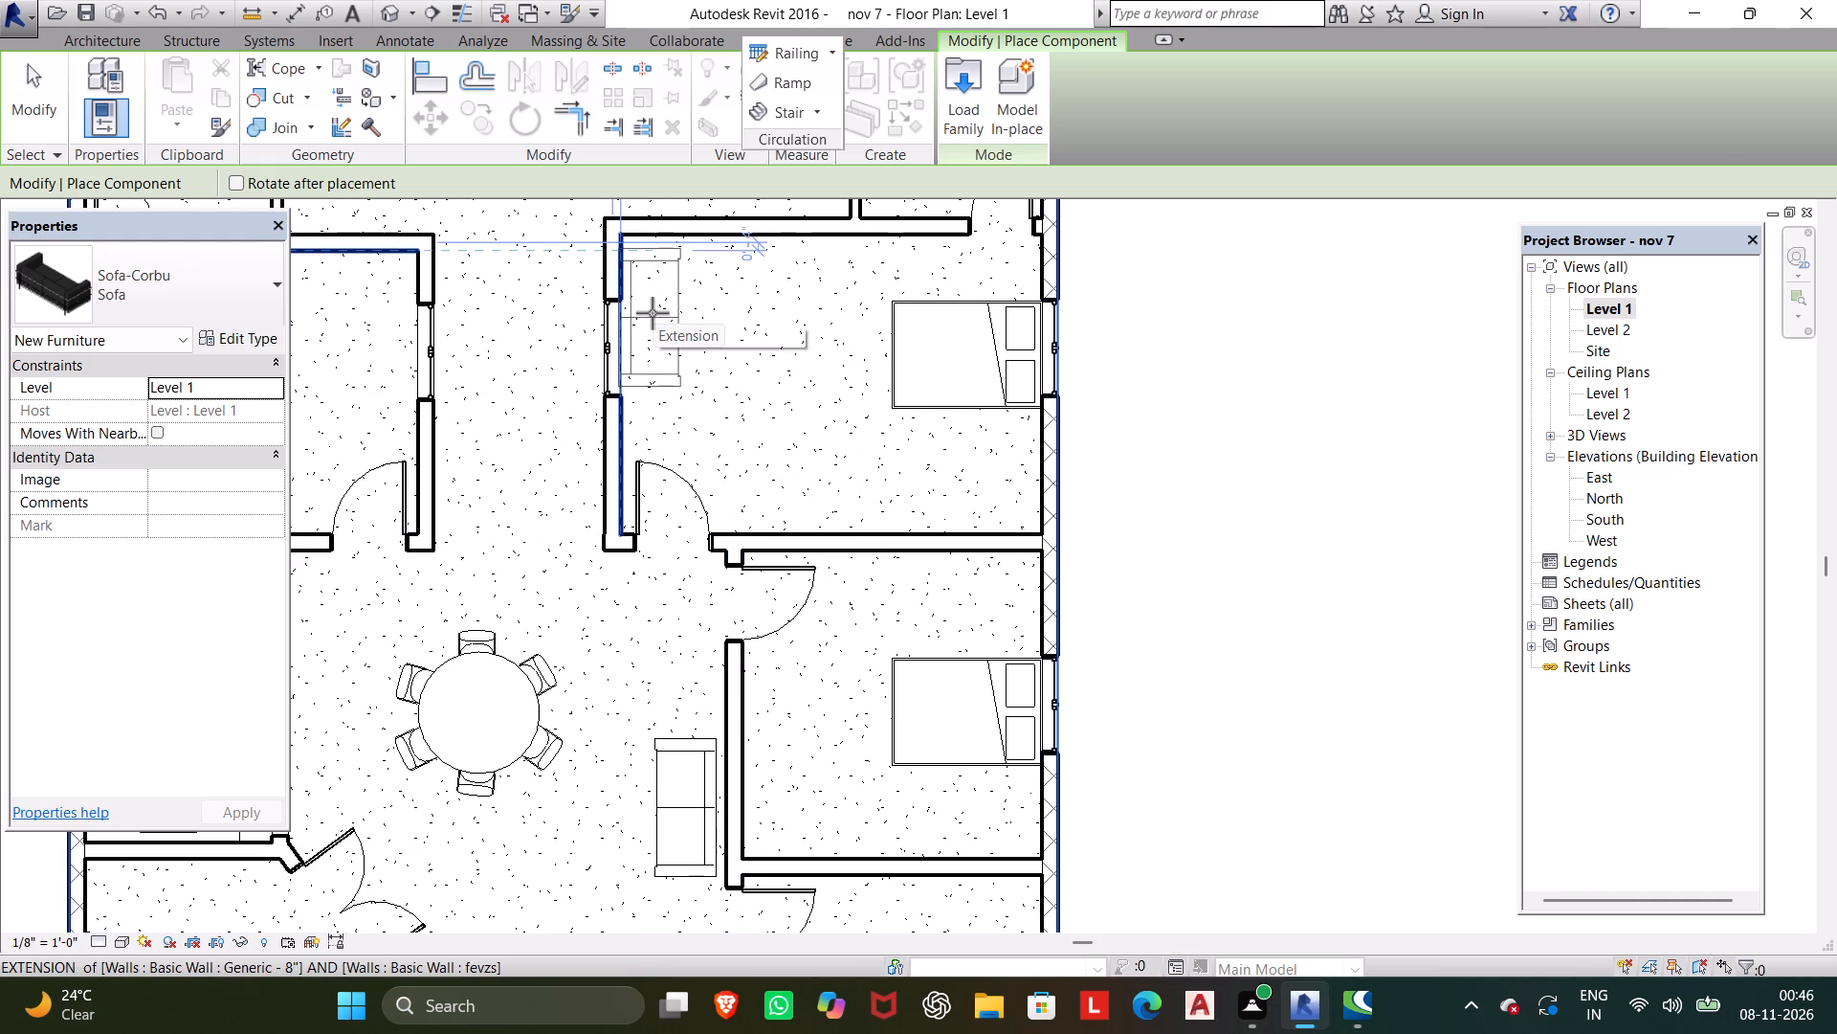
{"action": "left_click", "coordinate": [653, 303]}
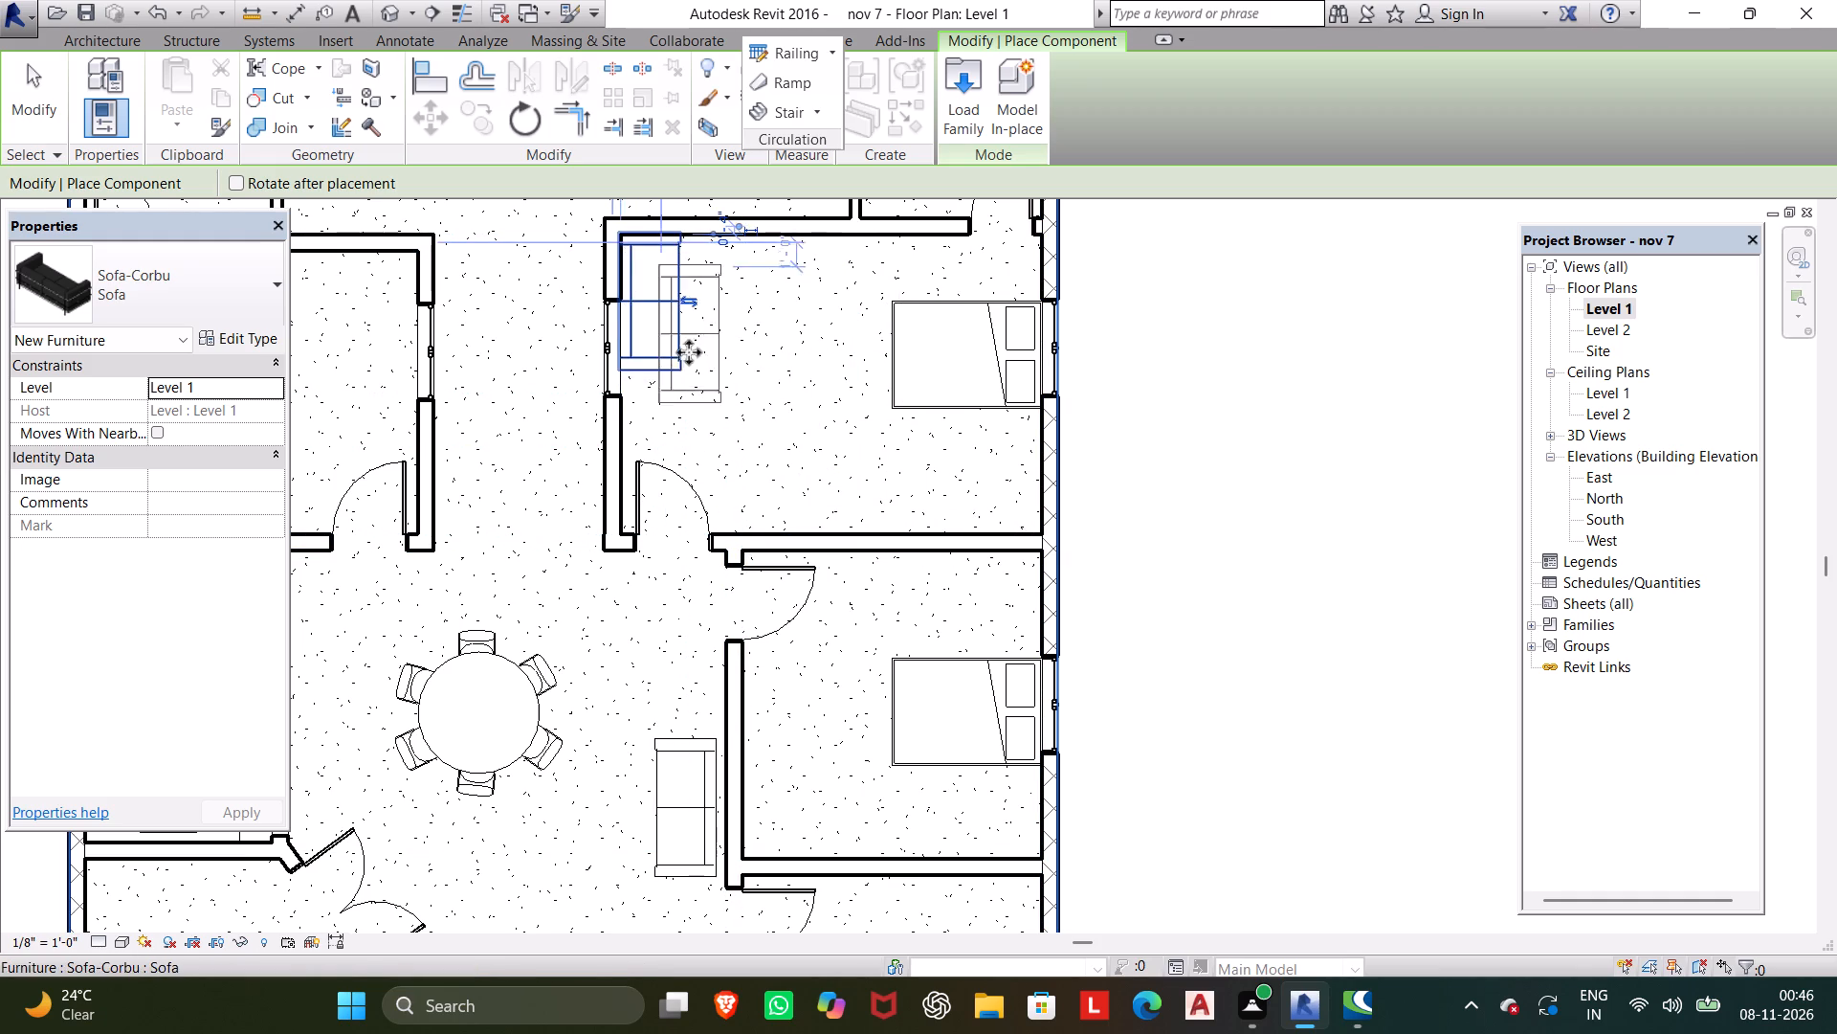
Place a rotated Sofa-Corbu in the northwest bedroom, backed against the east wall beside the window.
{"action": "middle_click_drag", "start_coordinate": [689, 347], "coordinate": [709, 438]}
{"action": "scroll", "coordinate": [701, 413], "scroll_direction": "down", "scroll_amount": 1}
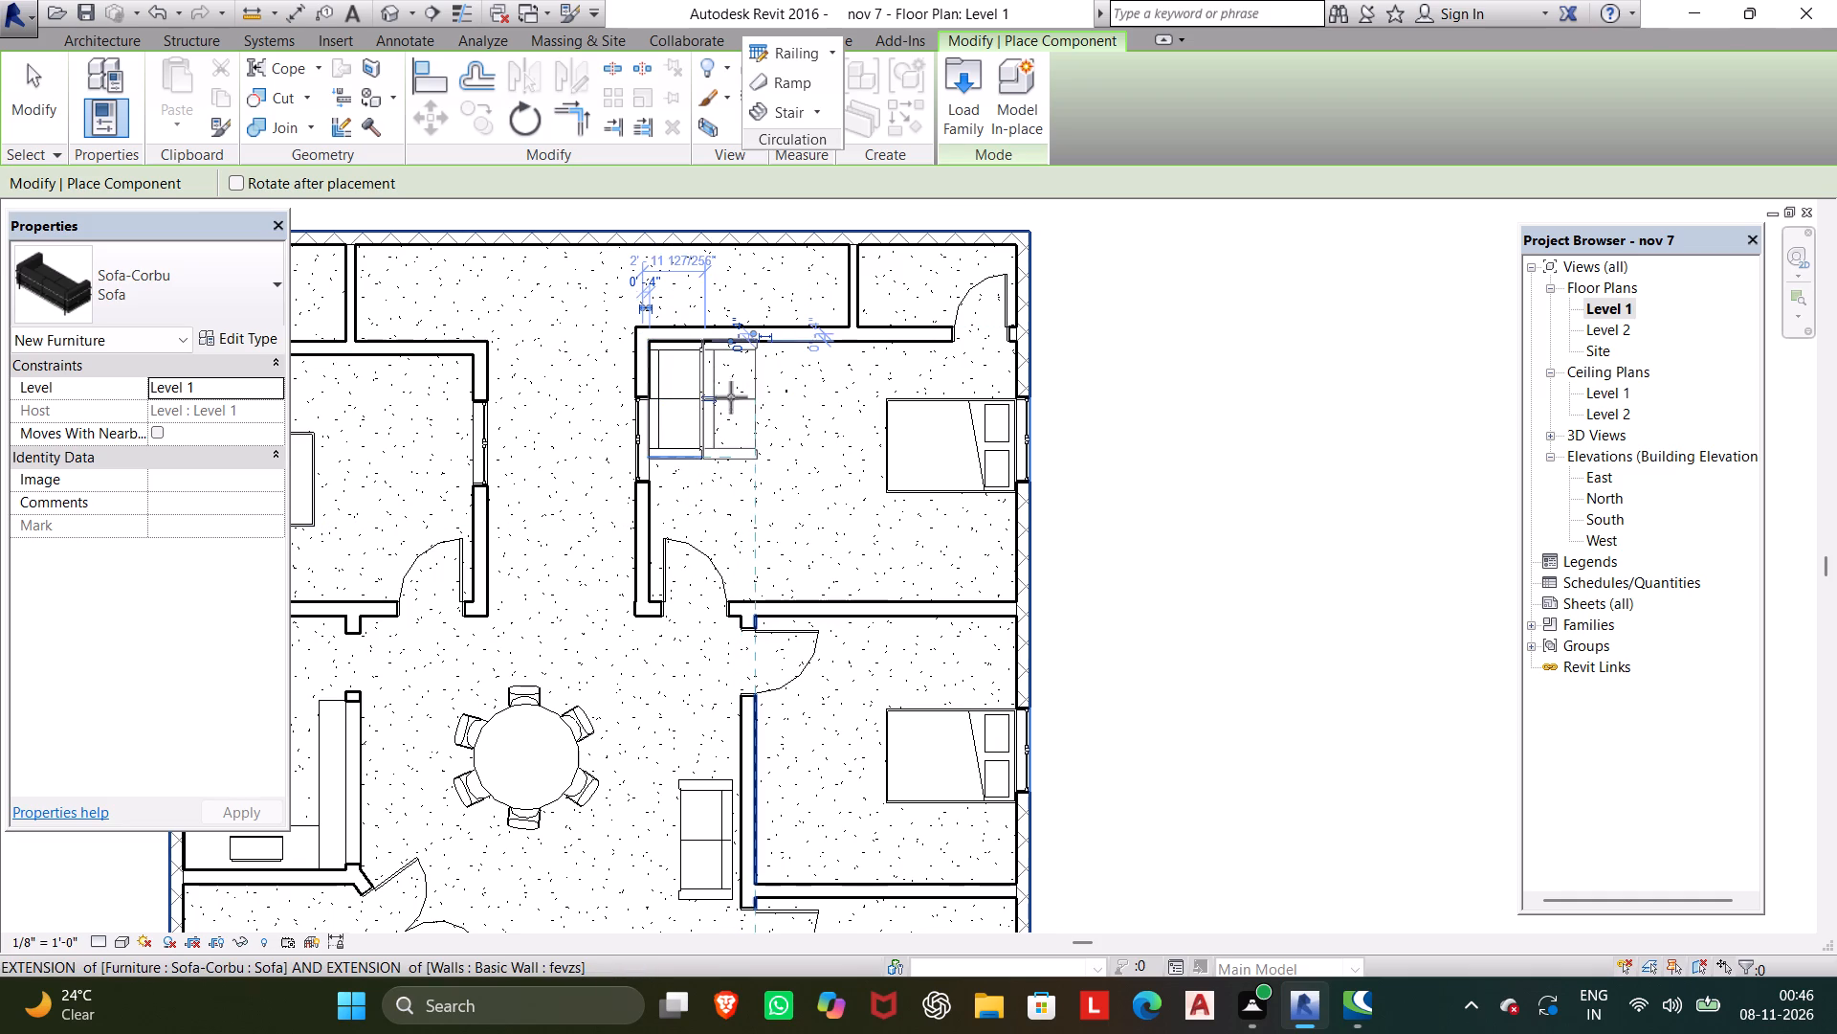
{"action": "scroll", "coordinate": [709, 438], "scroll_direction": "down", "scroll_amount": 1}
{"action": "middle_click_drag", "start_coordinate": [711, 435], "coordinate": [749, 390]}
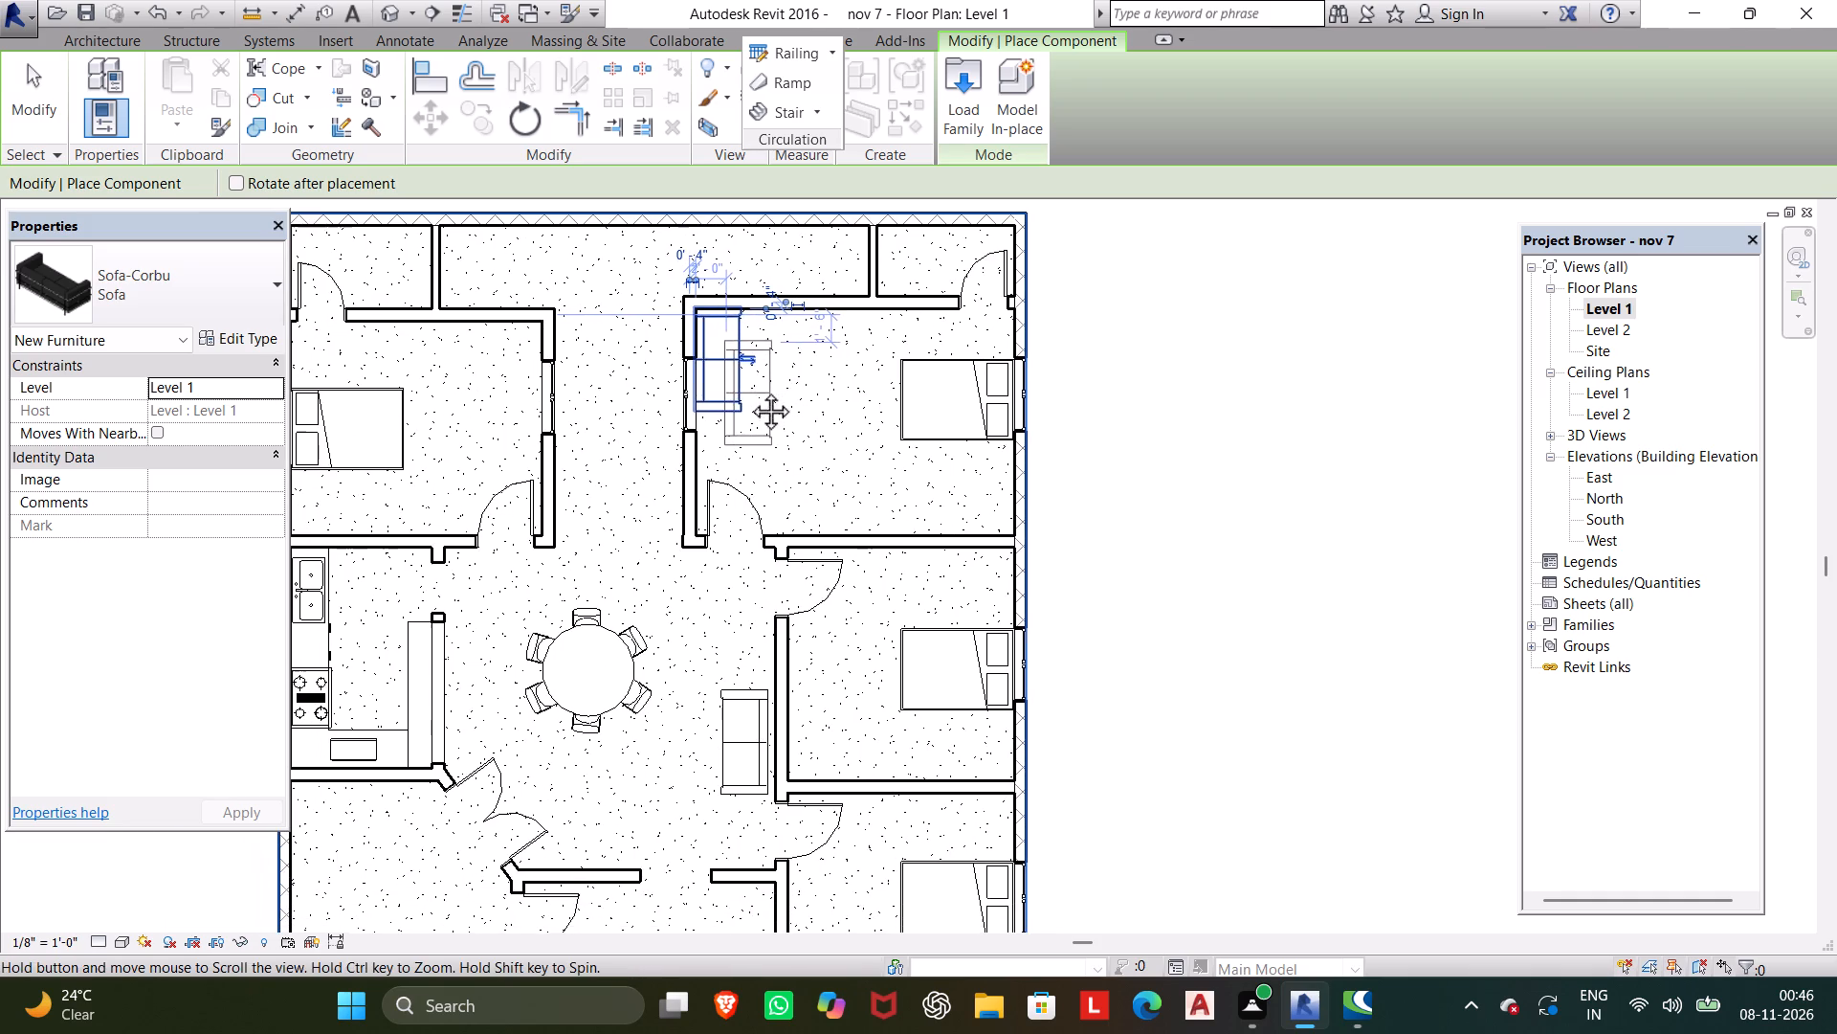
{"action": "middle_click_drag", "start_coordinate": [749, 390], "coordinate": [749, 388]}
{"action": "middle_click_drag", "start_coordinate": [714, 457], "coordinate": [970, 448]}
{"action": "key", "text": "space"}
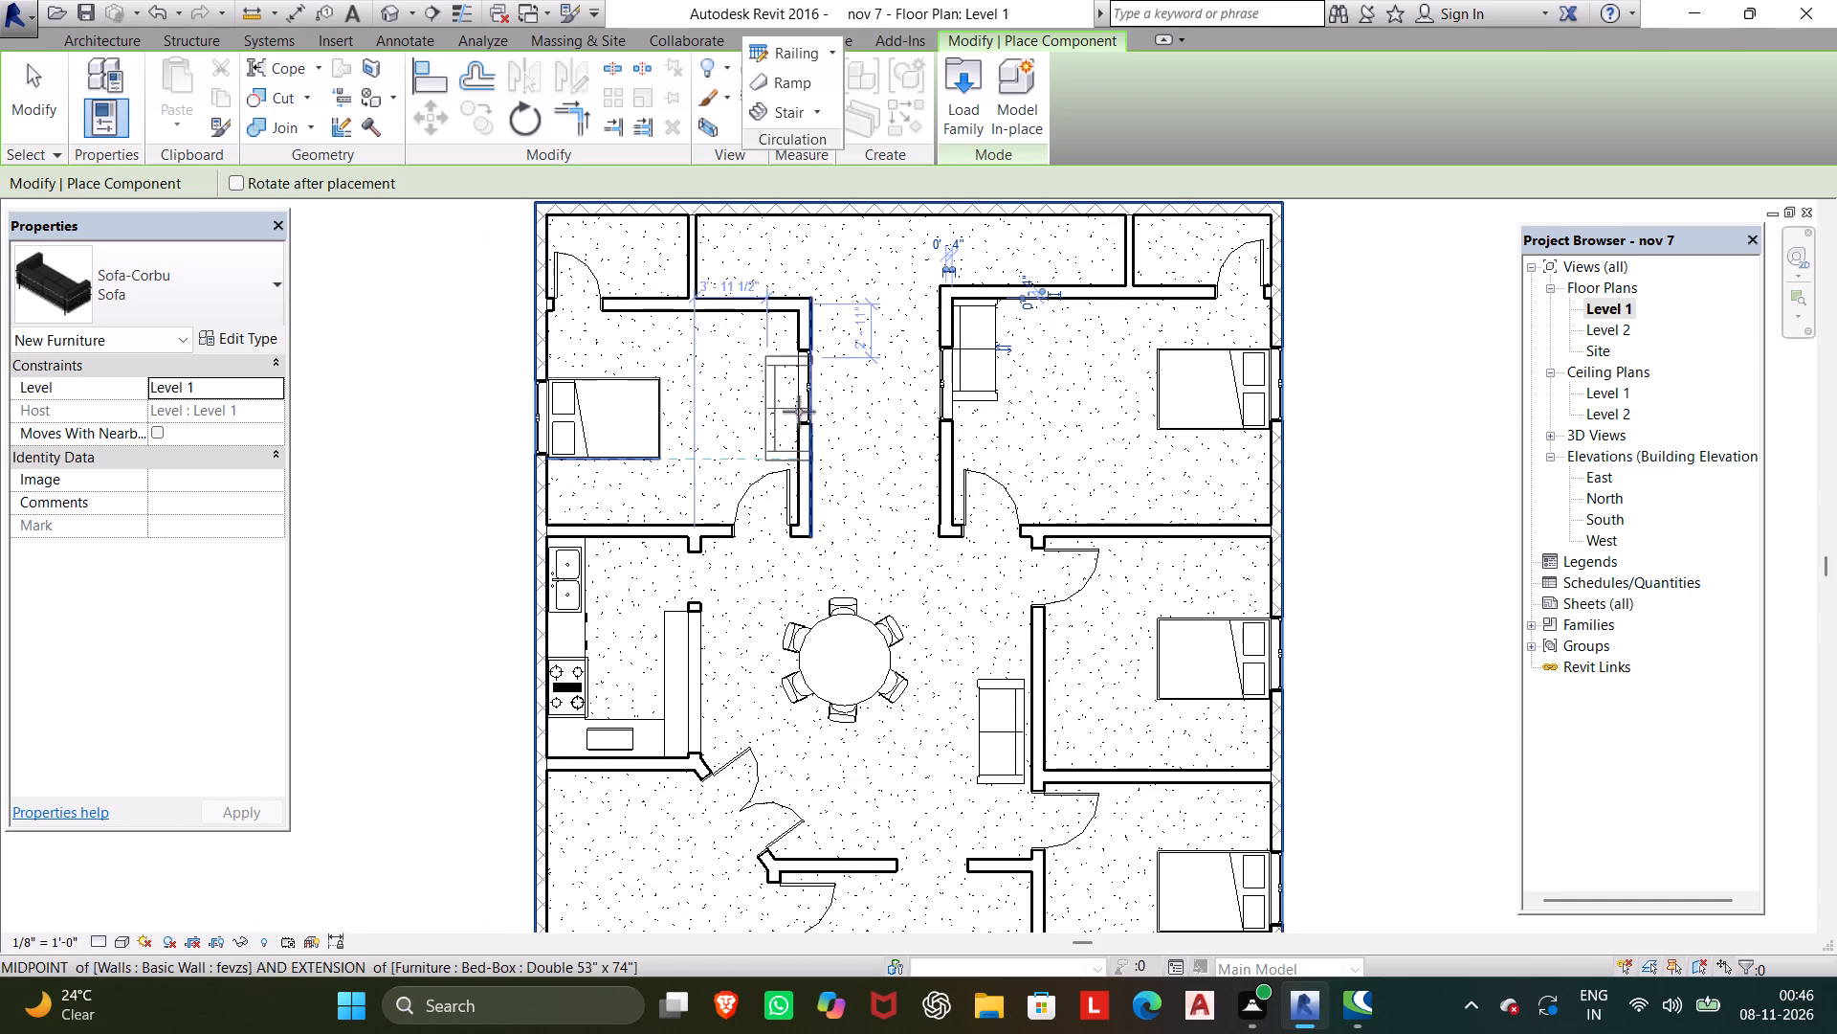
{"action": "key", "text": "space"}
{"action": "key", "text": "space"}
{"action": "key", "text": "space"}
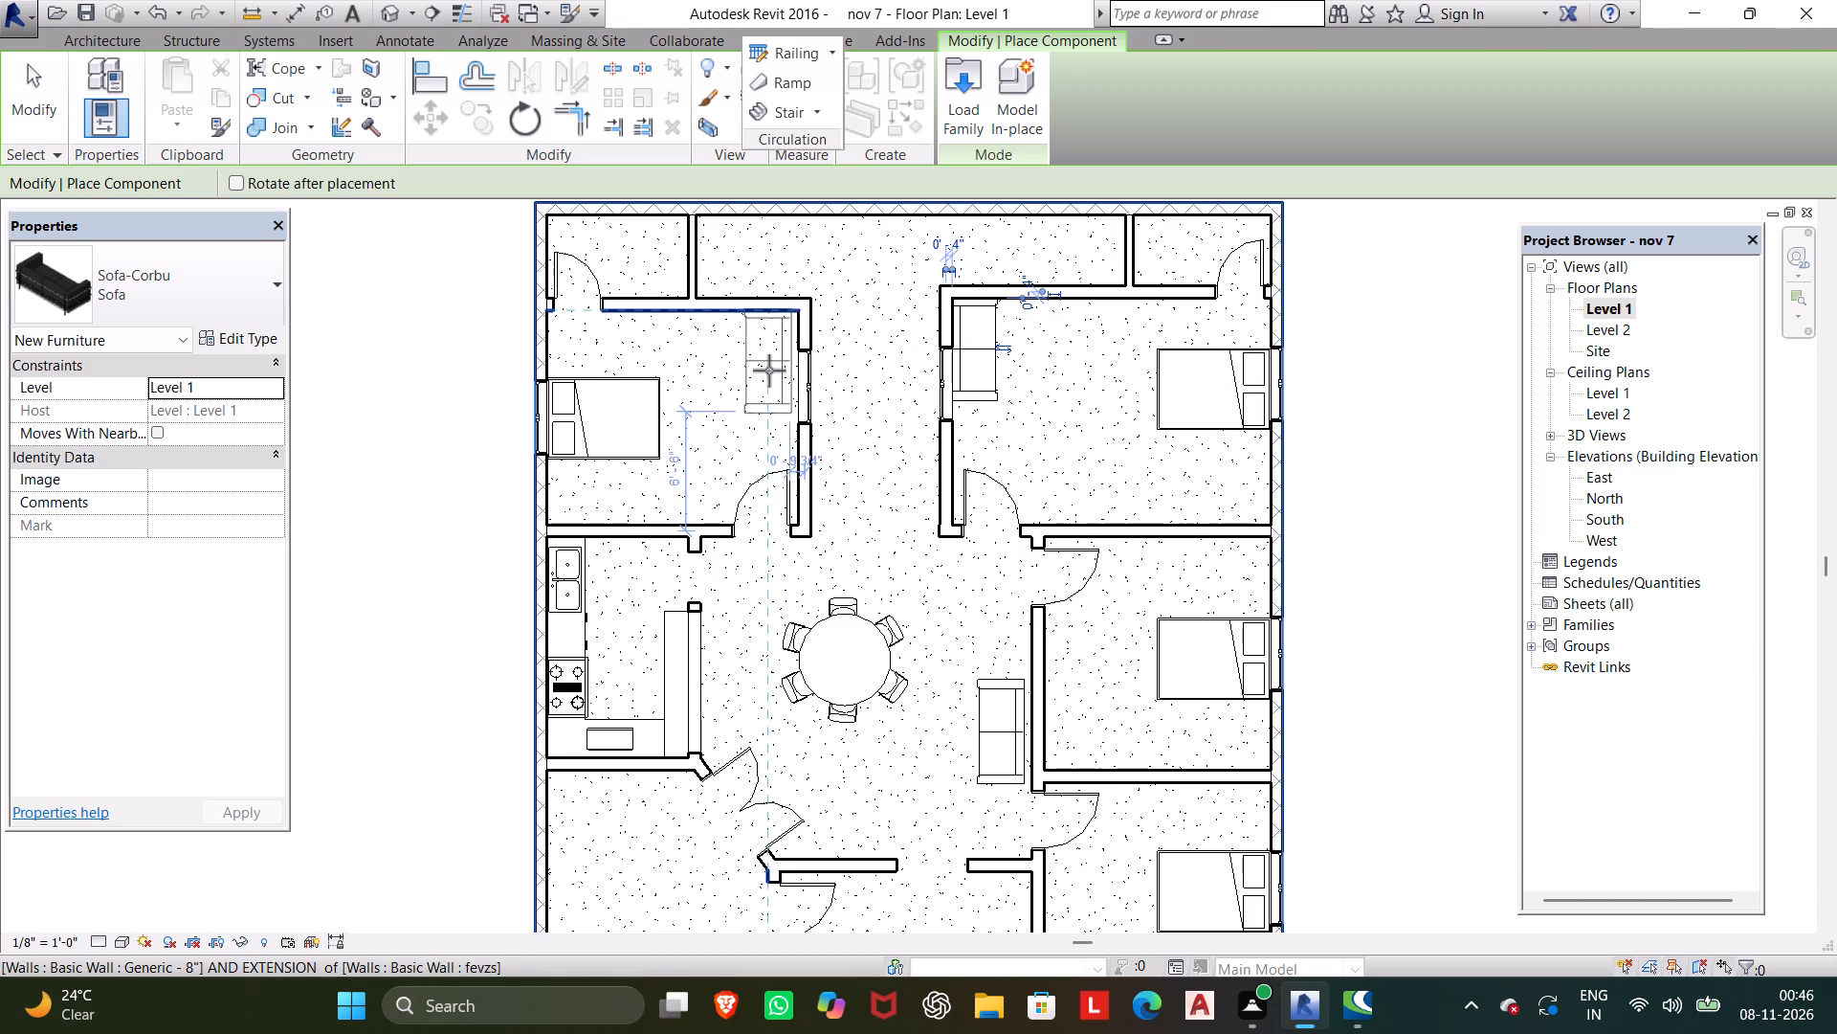
{"action": "scroll", "coordinate": [770, 369], "scroll_direction": "up", "scroll_amount": 5}
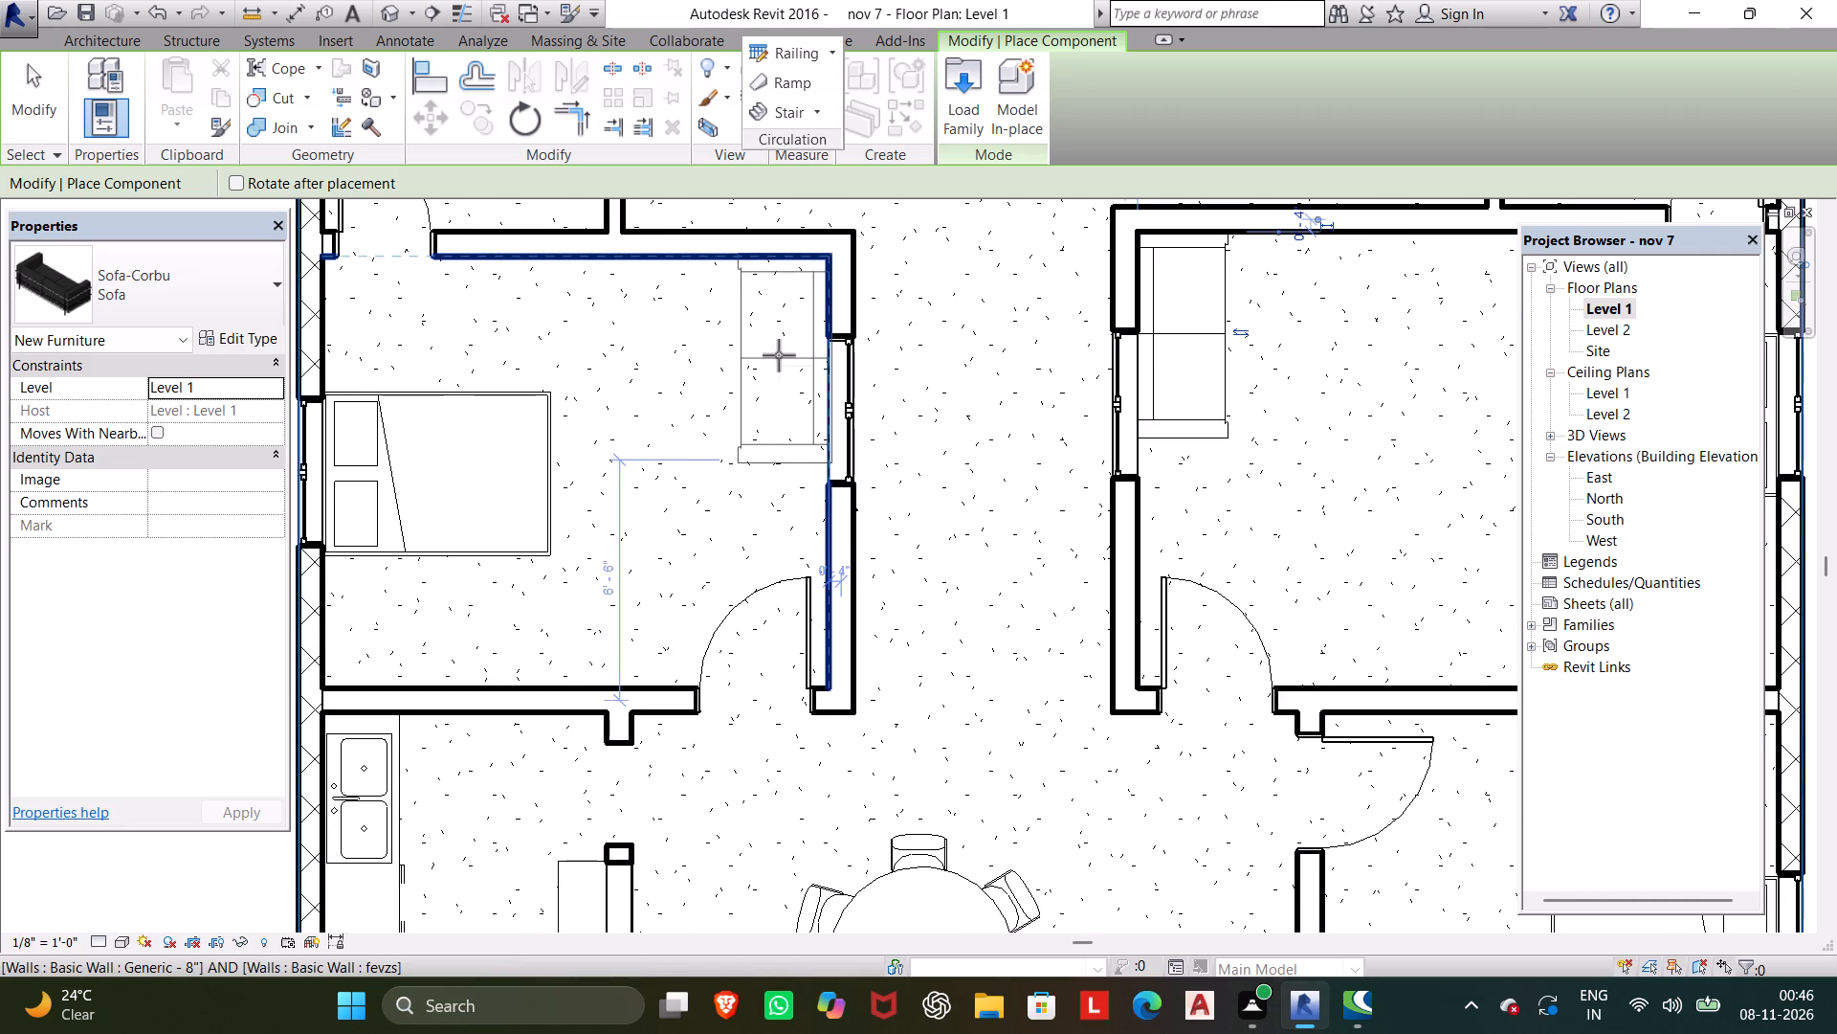
{"action": "scroll", "coordinate": [773, 352], "scroll_direction": "up", "scroll_amount": 8}
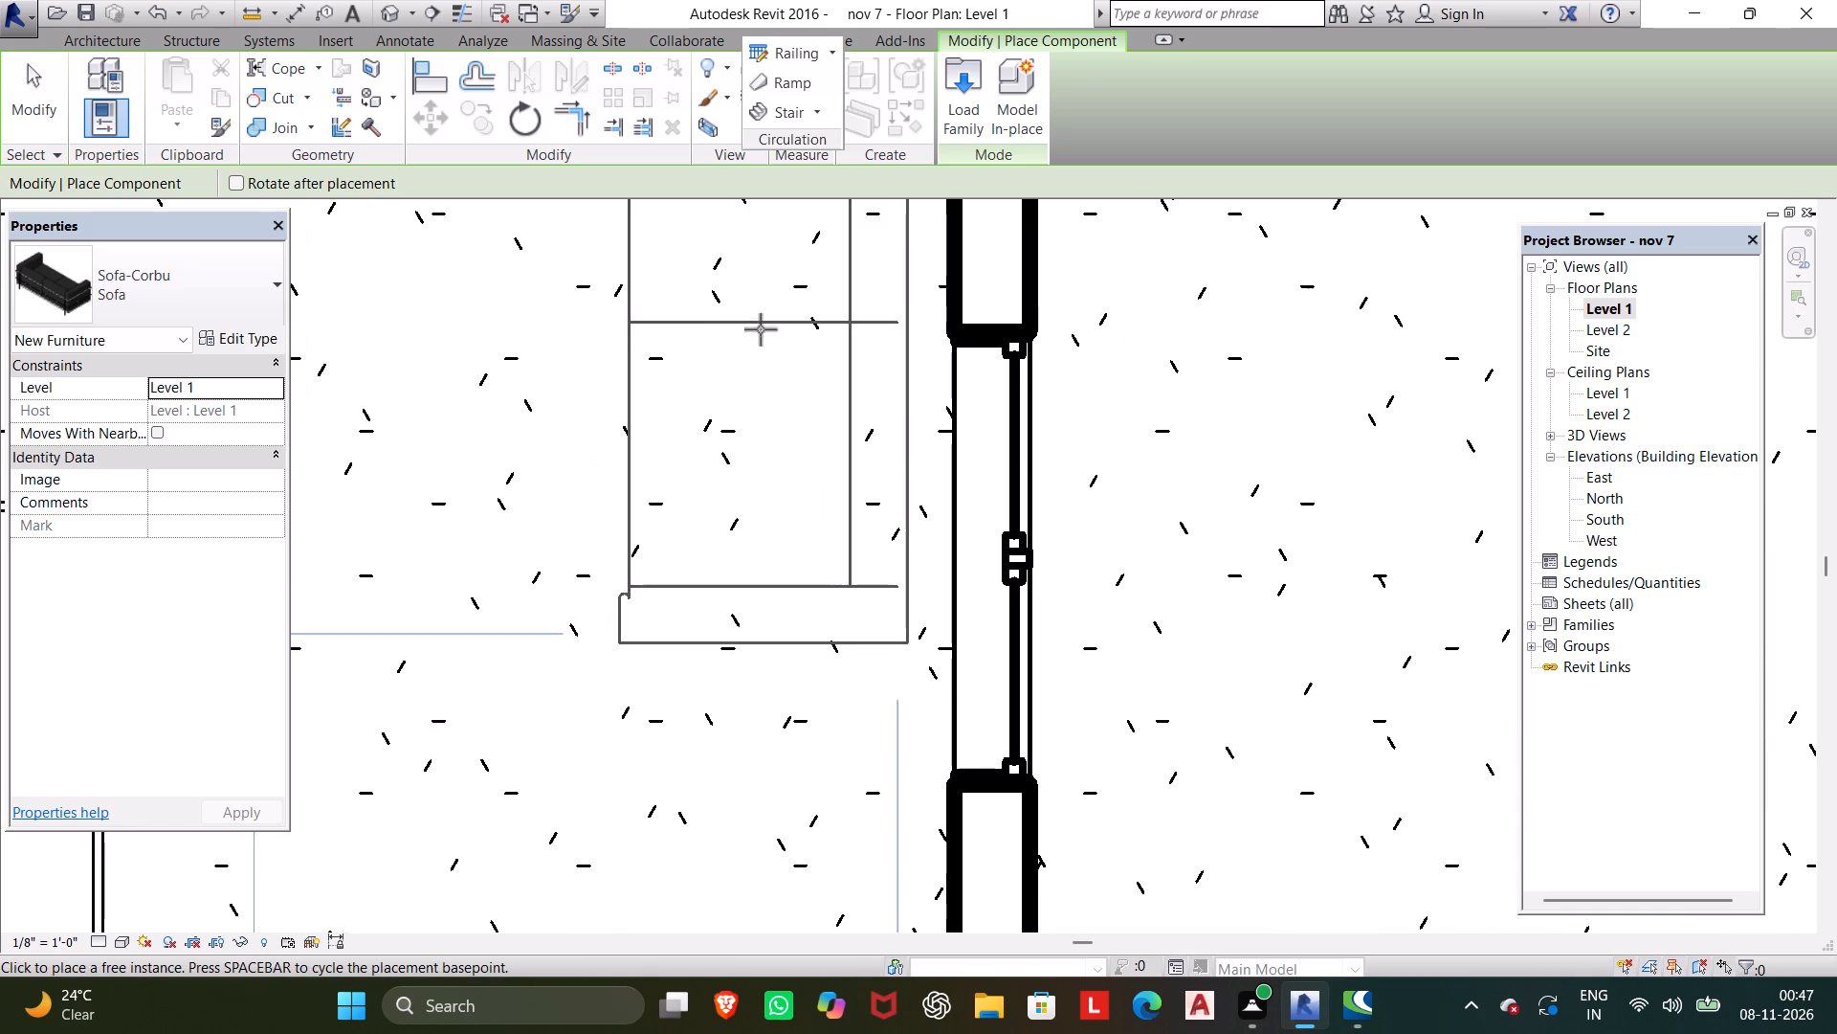
{"action": "left_click", "coordinate": [808, 327]}
Turn the sofa around and place it against the west wall of the middle east bedroom, below the door.
{"action": "scroll", "coordinate": [782, 348], "scroll_direction": "down", "scroll_amount": 9}
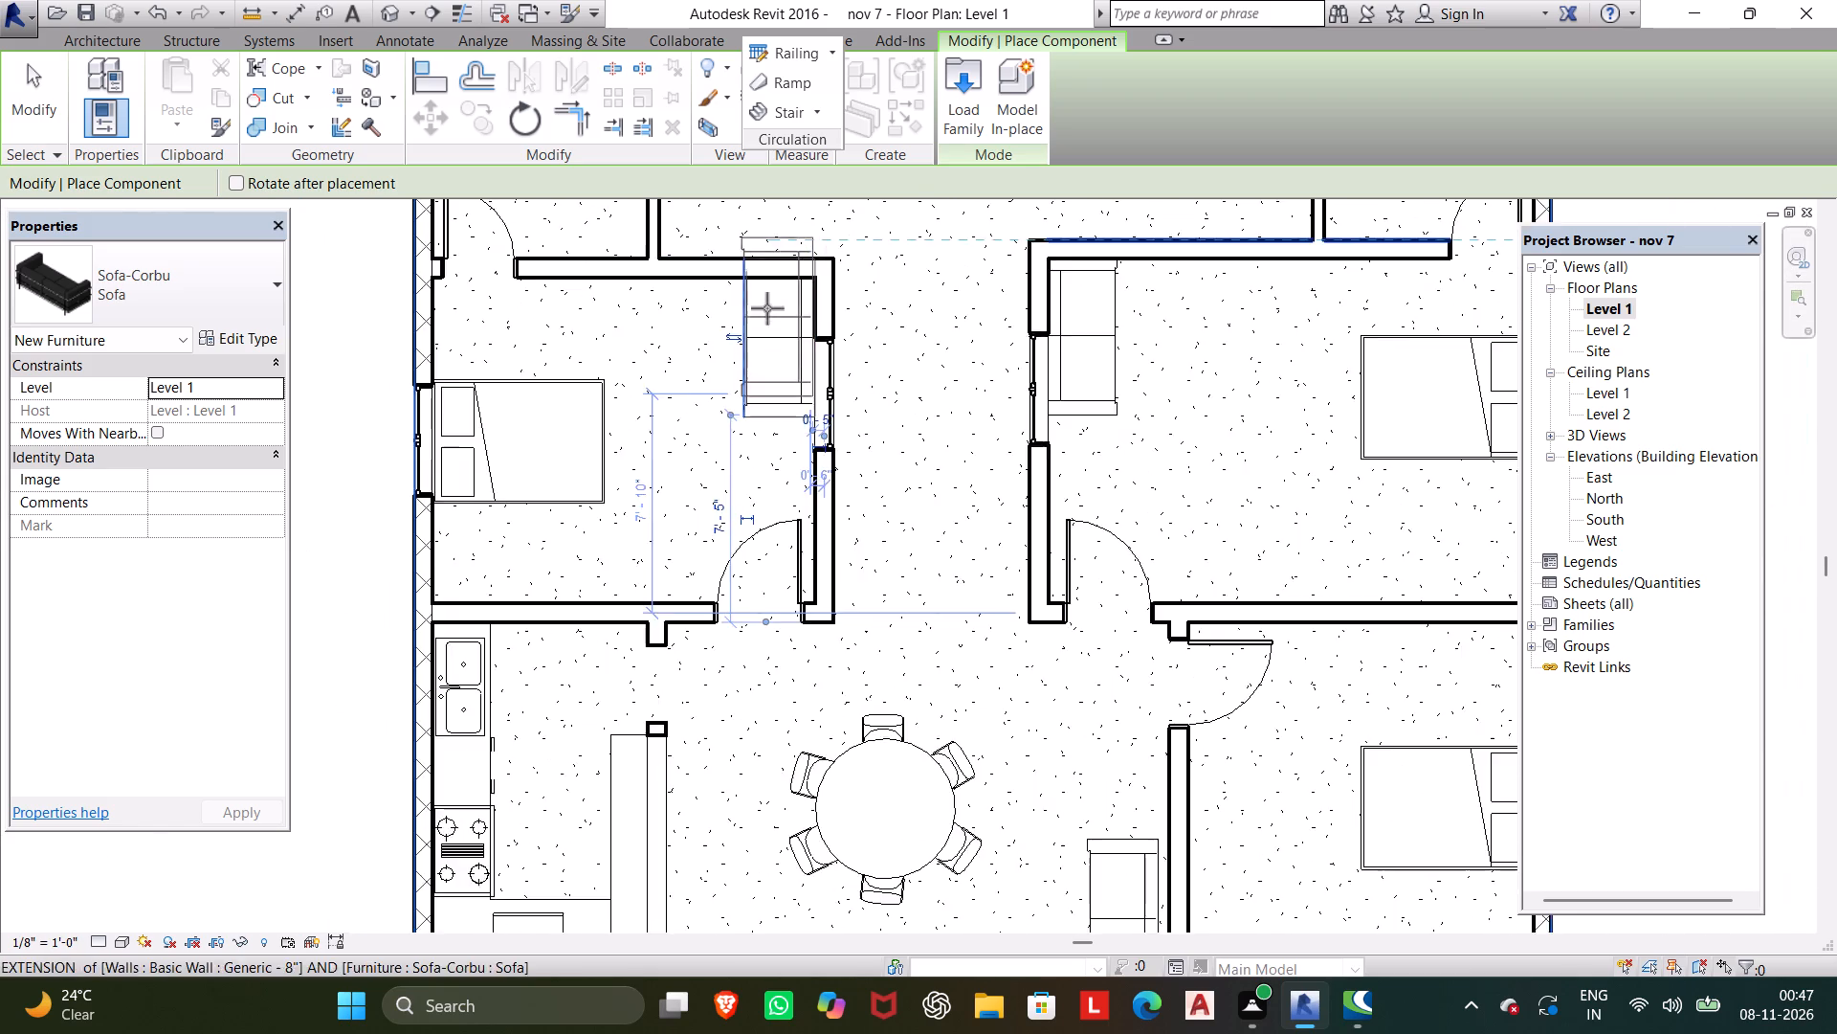
{"action": "scroll", "coordinate": [767, 308], "scroll_direction": "down", "scroll_amount": 2}
{"action": "scroll", "coordinate": [774, 496], "scroll_direction": "down", "scroll_amount": 2}
{"action": "middle_click_drag", "start_coordinate": [779, 471], "coordinate": [786, 418]}
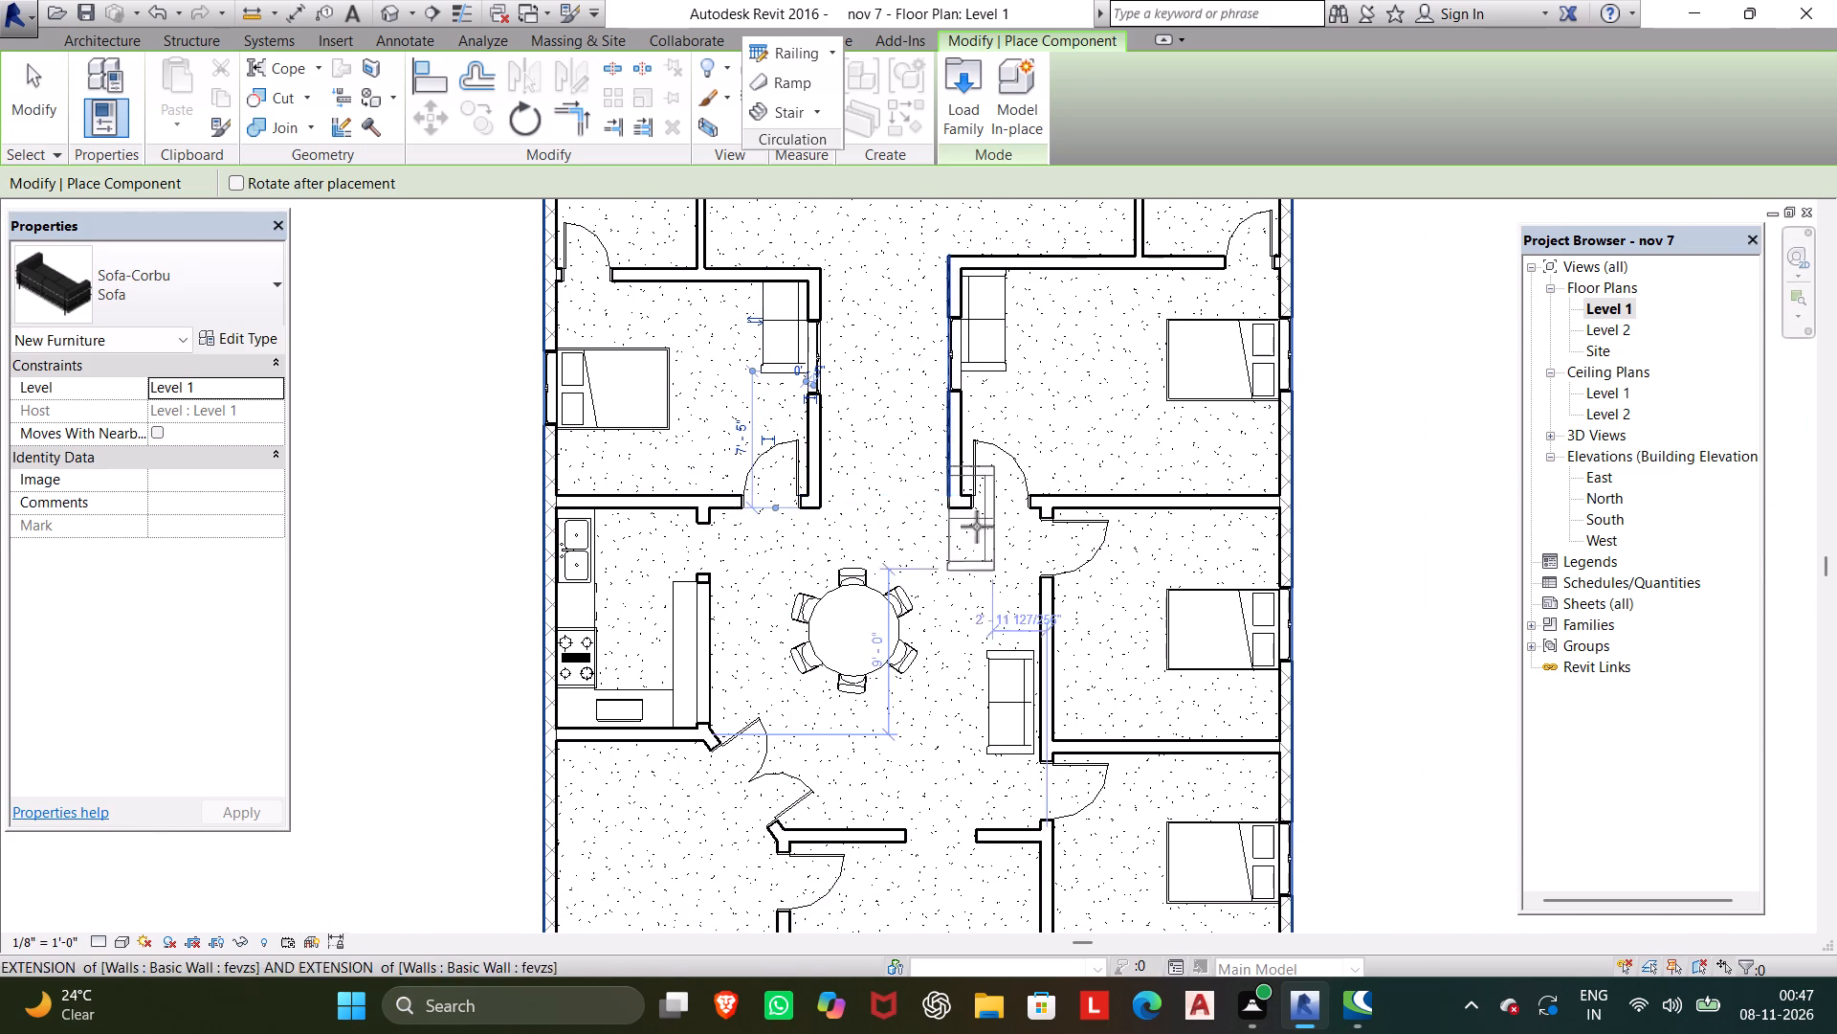
{"action": "key", "text": "space"}
{"action": "key", "text": "space"}
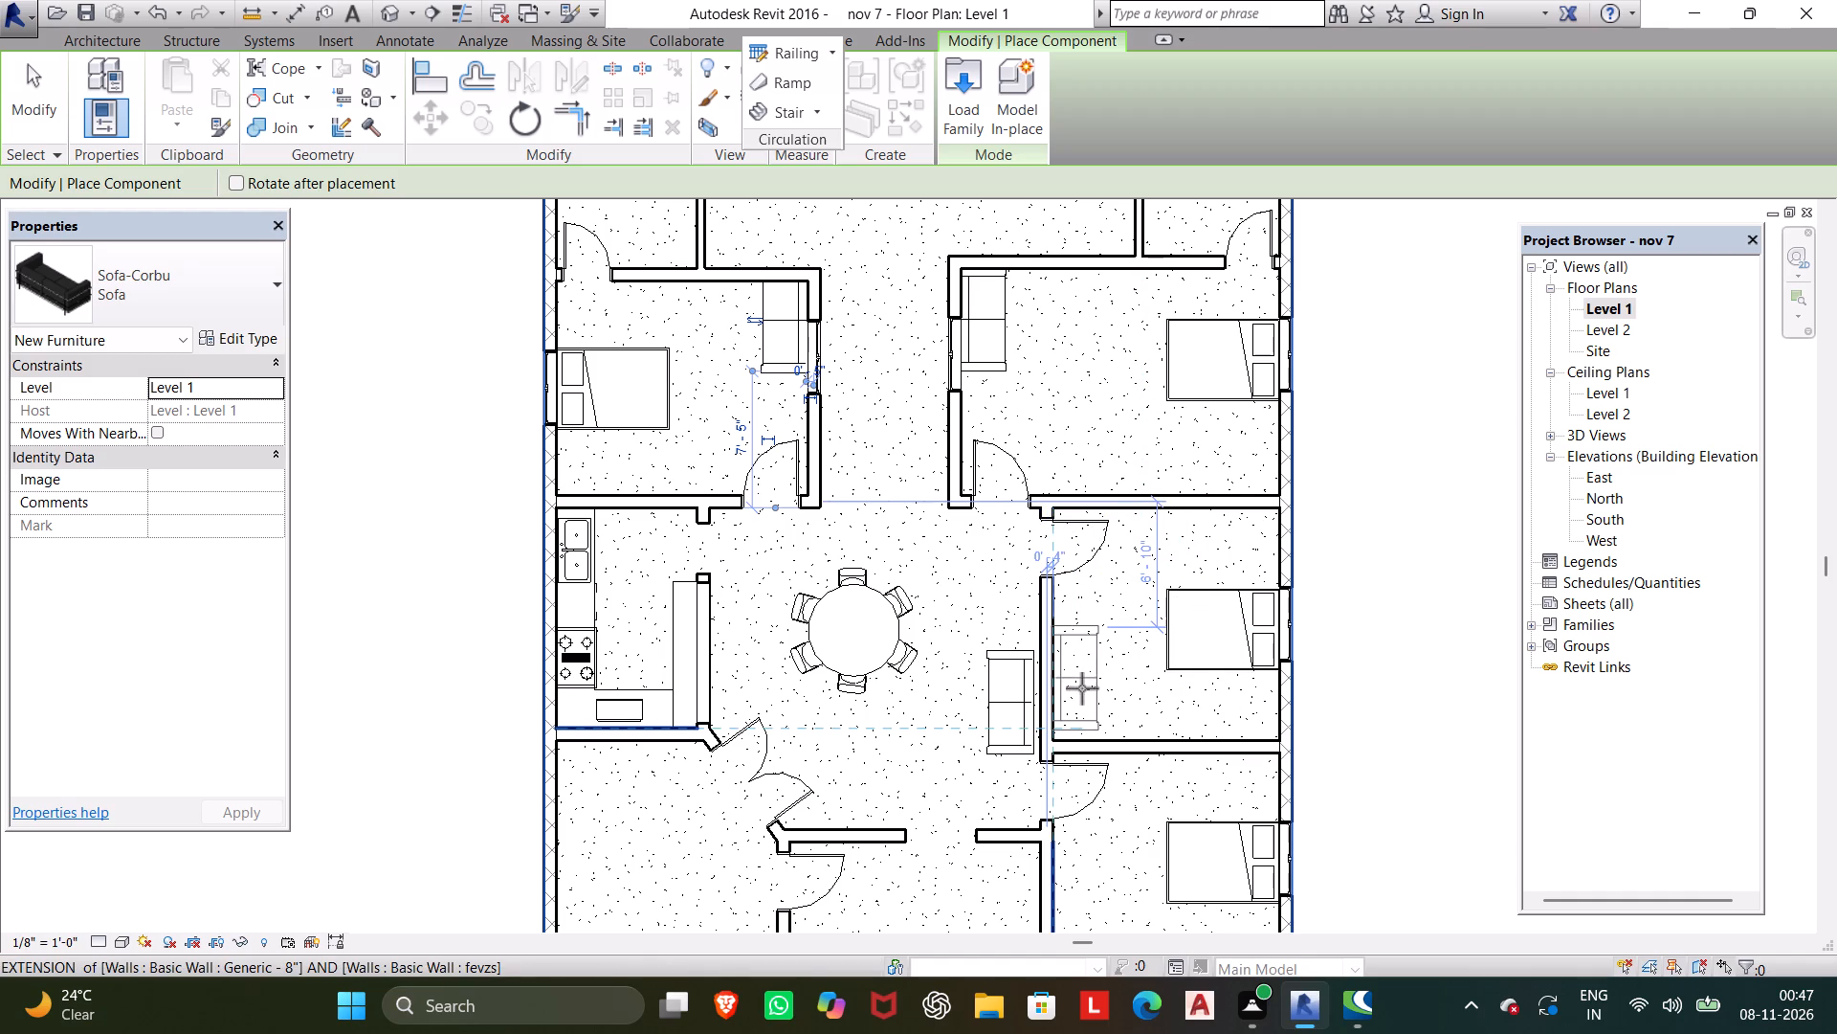
{"action": "left_click", "coordinate": [1082, 687]}
Place a sofa against the west wall of the southern east bedroom, below its door and facing the bed.
{"action": "scroll", "coordinate": [1120, 622], "scroll_direction": "down", "scroll_amount": 2}
{"action": "middle_click_drag", "start_coordinate": [1124, 555], "coordinate": [1114, 477]}
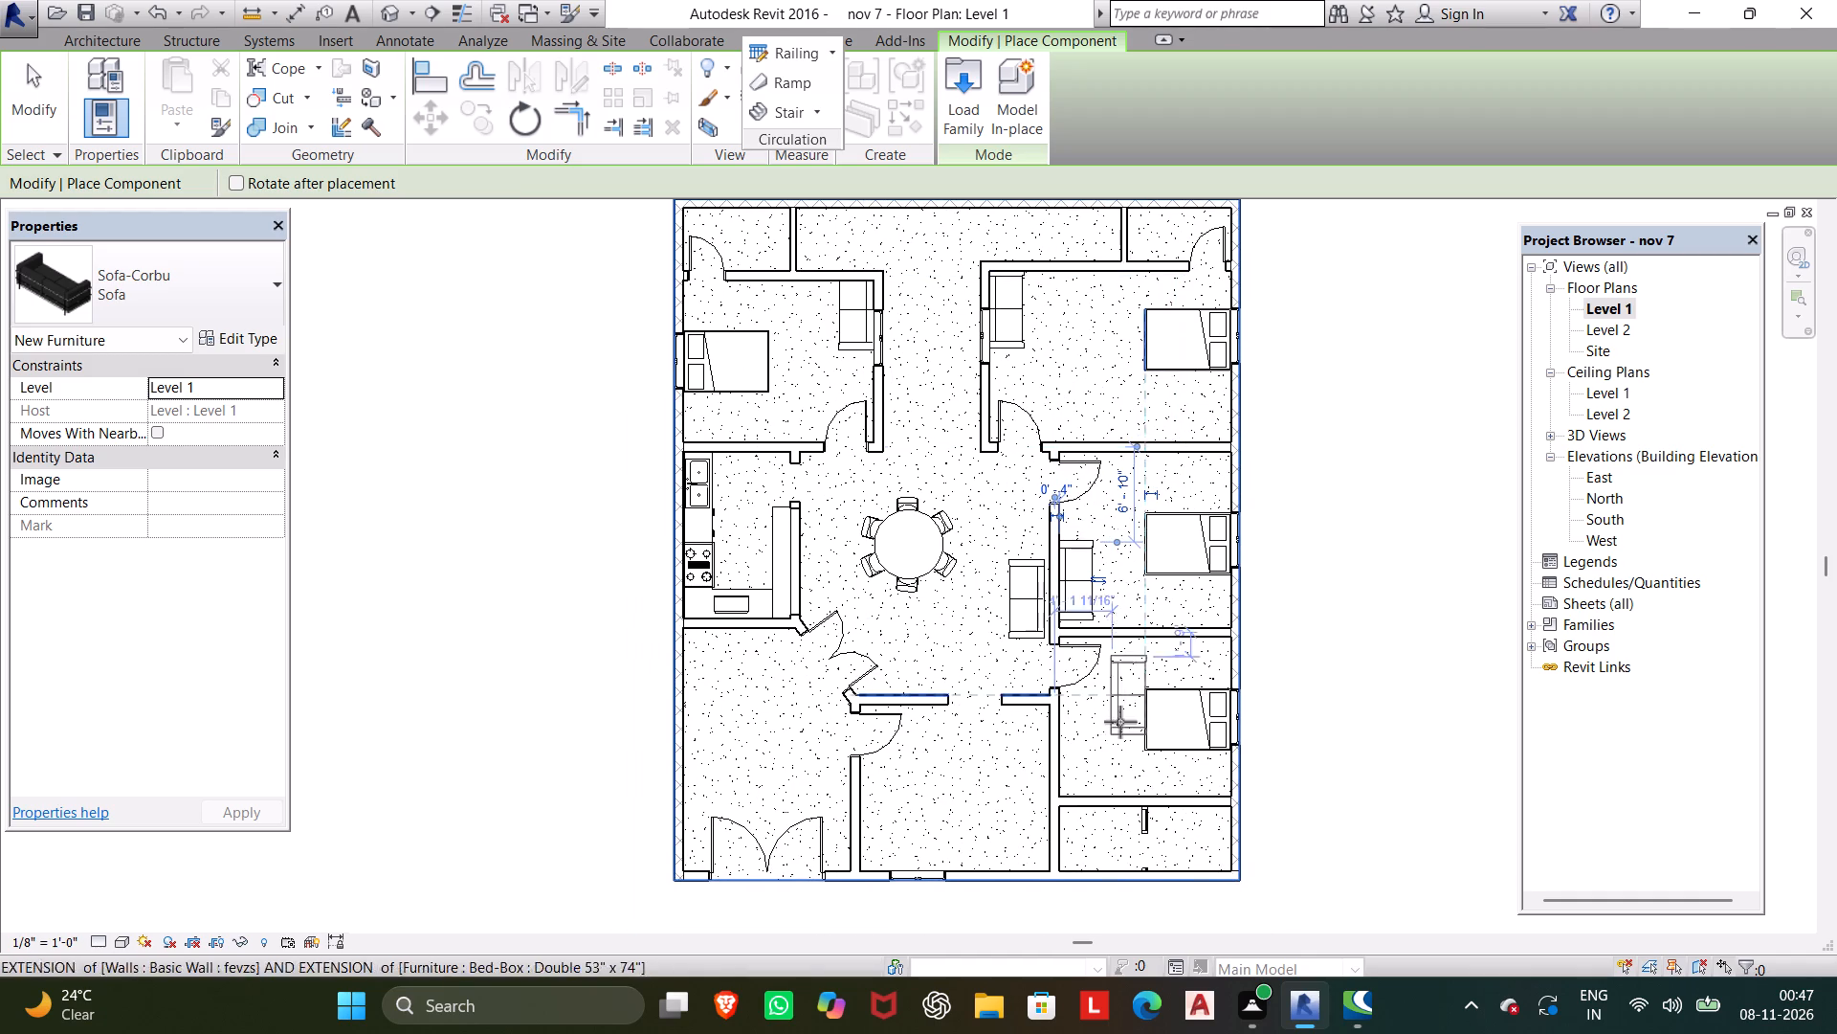
{"action": "scroll", "coordinate": [1084, 689], "scroll_direction": "up", "scroll_amount": 3}
{"action": "middle_click_drag", "start_coordinate": [1087, 685], "coordinate": [1088, 522]}
{"action": "scroll", "coordinate": [1089, 666], "scroll_direction": "up", "scroll_amount": 2}
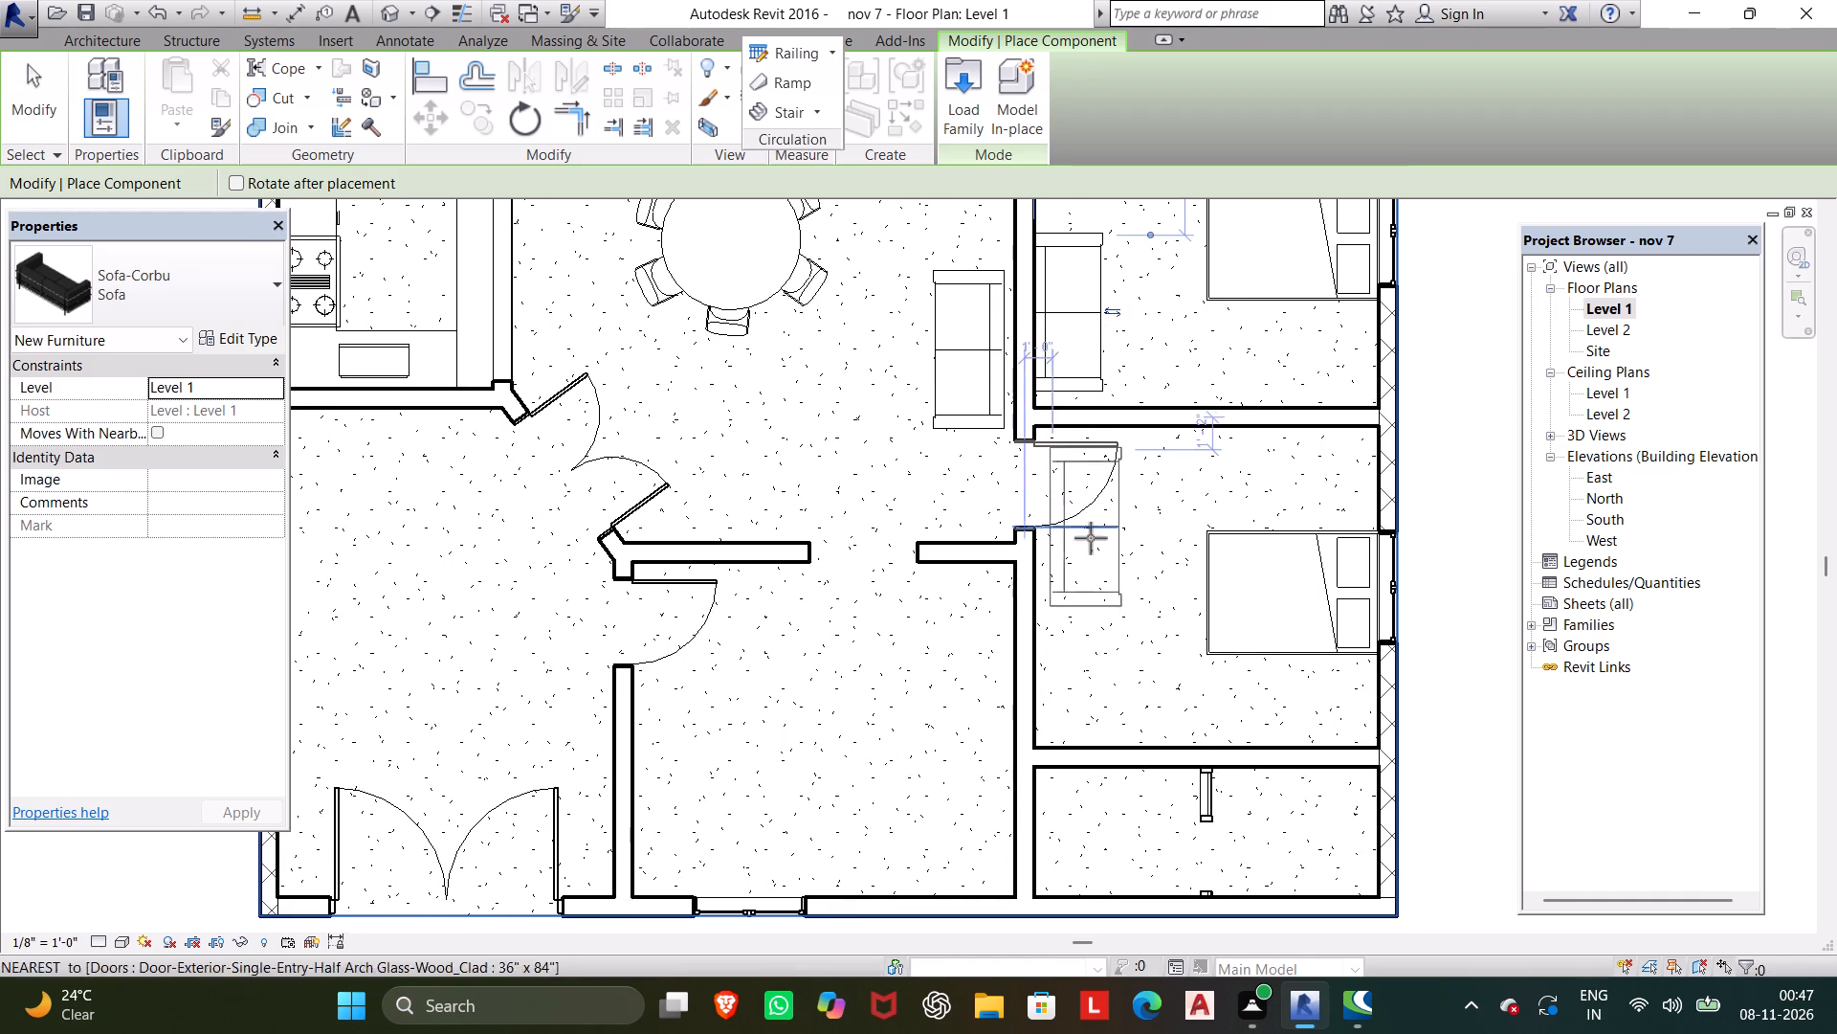
{"action": "left_click", "coordinate": [1075, 669]}
Rotate a sofa and place it in the northeast corner of the south-central room, along the east wall, dismissing the Autodesk limited-access notice.
{"action": "scroll", "coordinate": [1119, 603], "scroll_direction": "down", "scroll_amount": 4}
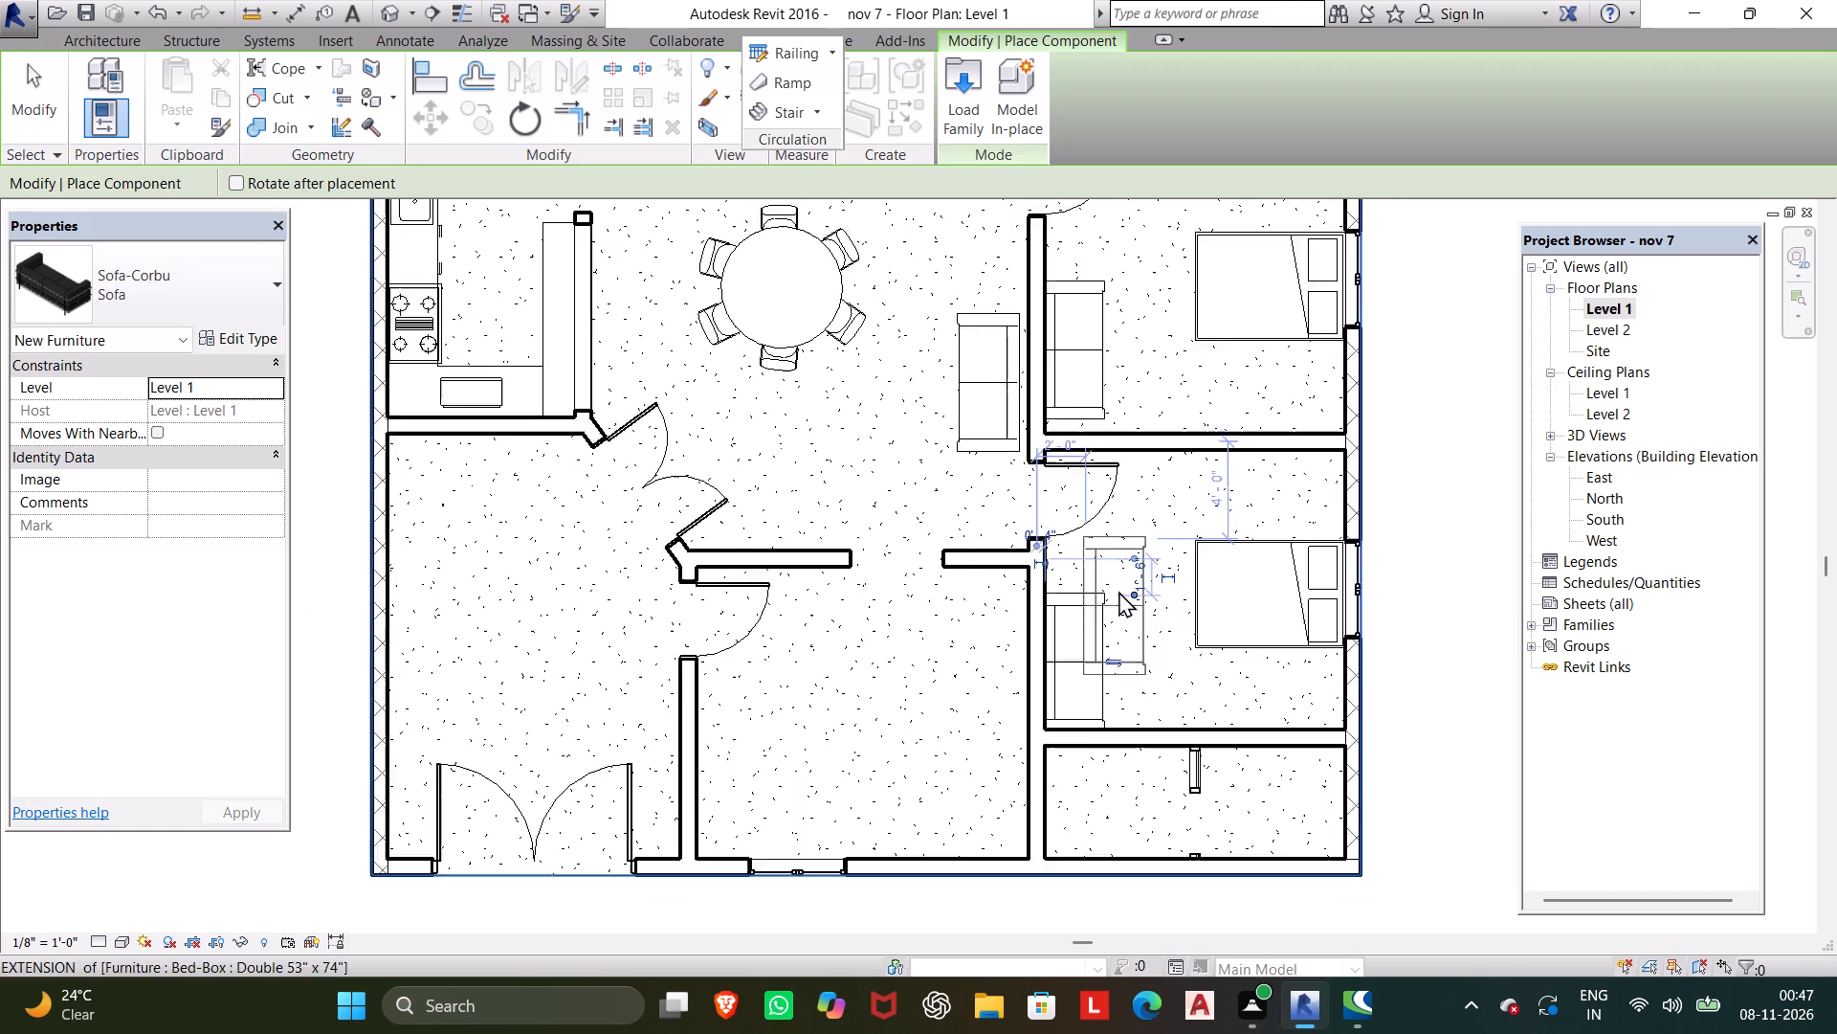
{"action": "middle_click_drag", "start_coordinate": [1117, 582], "coordinate": [1116, 563]}
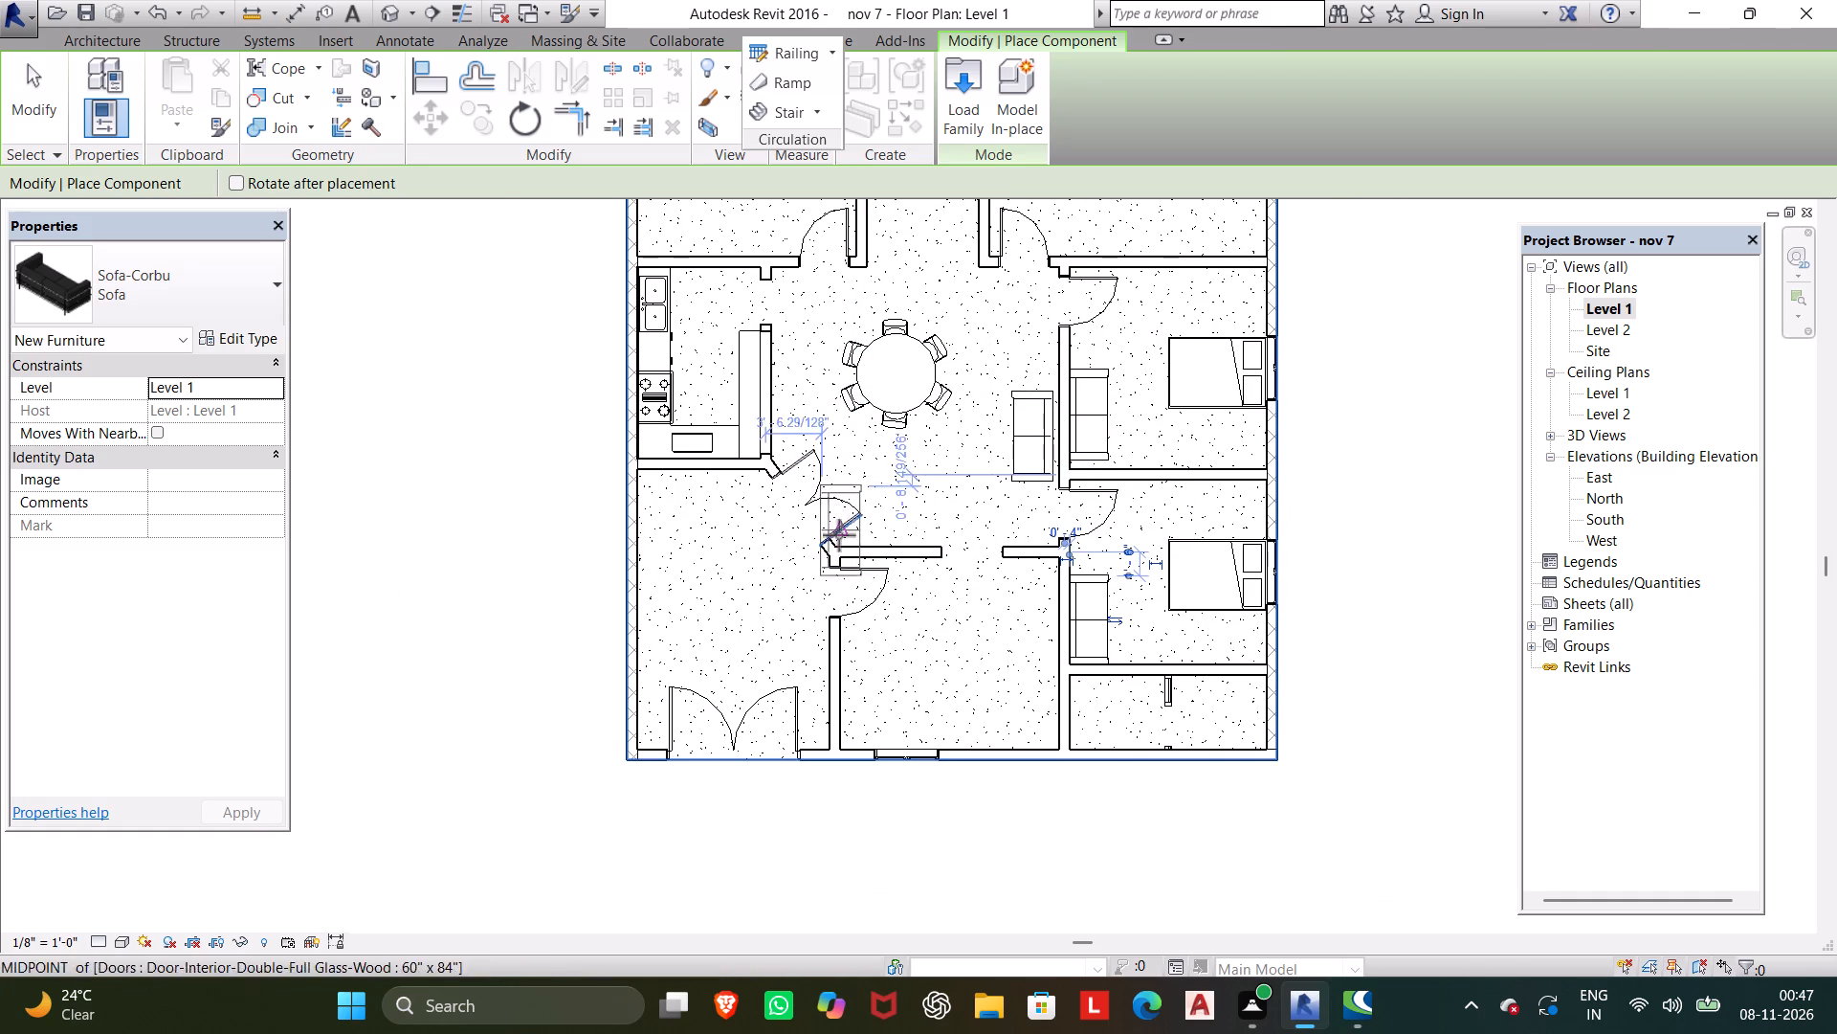
{"action": "key", "text": "space"}
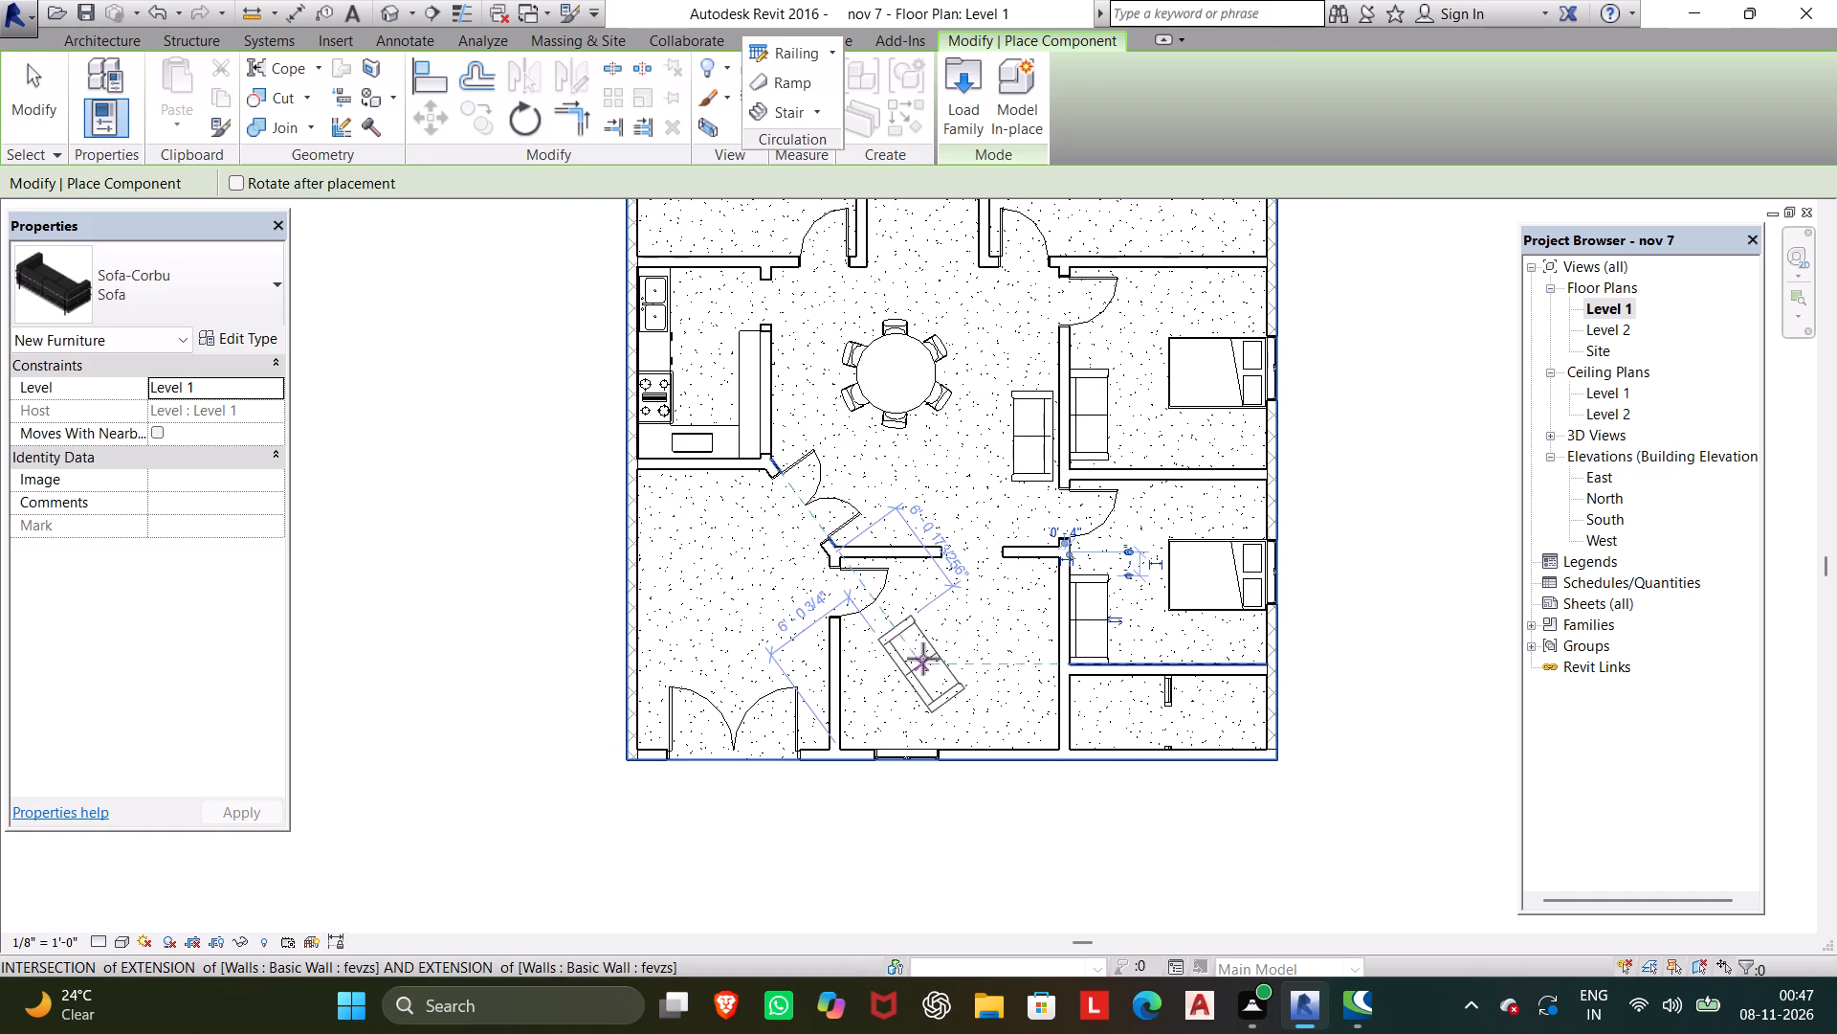
{"action": "key", "text": "space"}
{"action": "key", "text": "space"}
{"action": "key", "text": "space"}
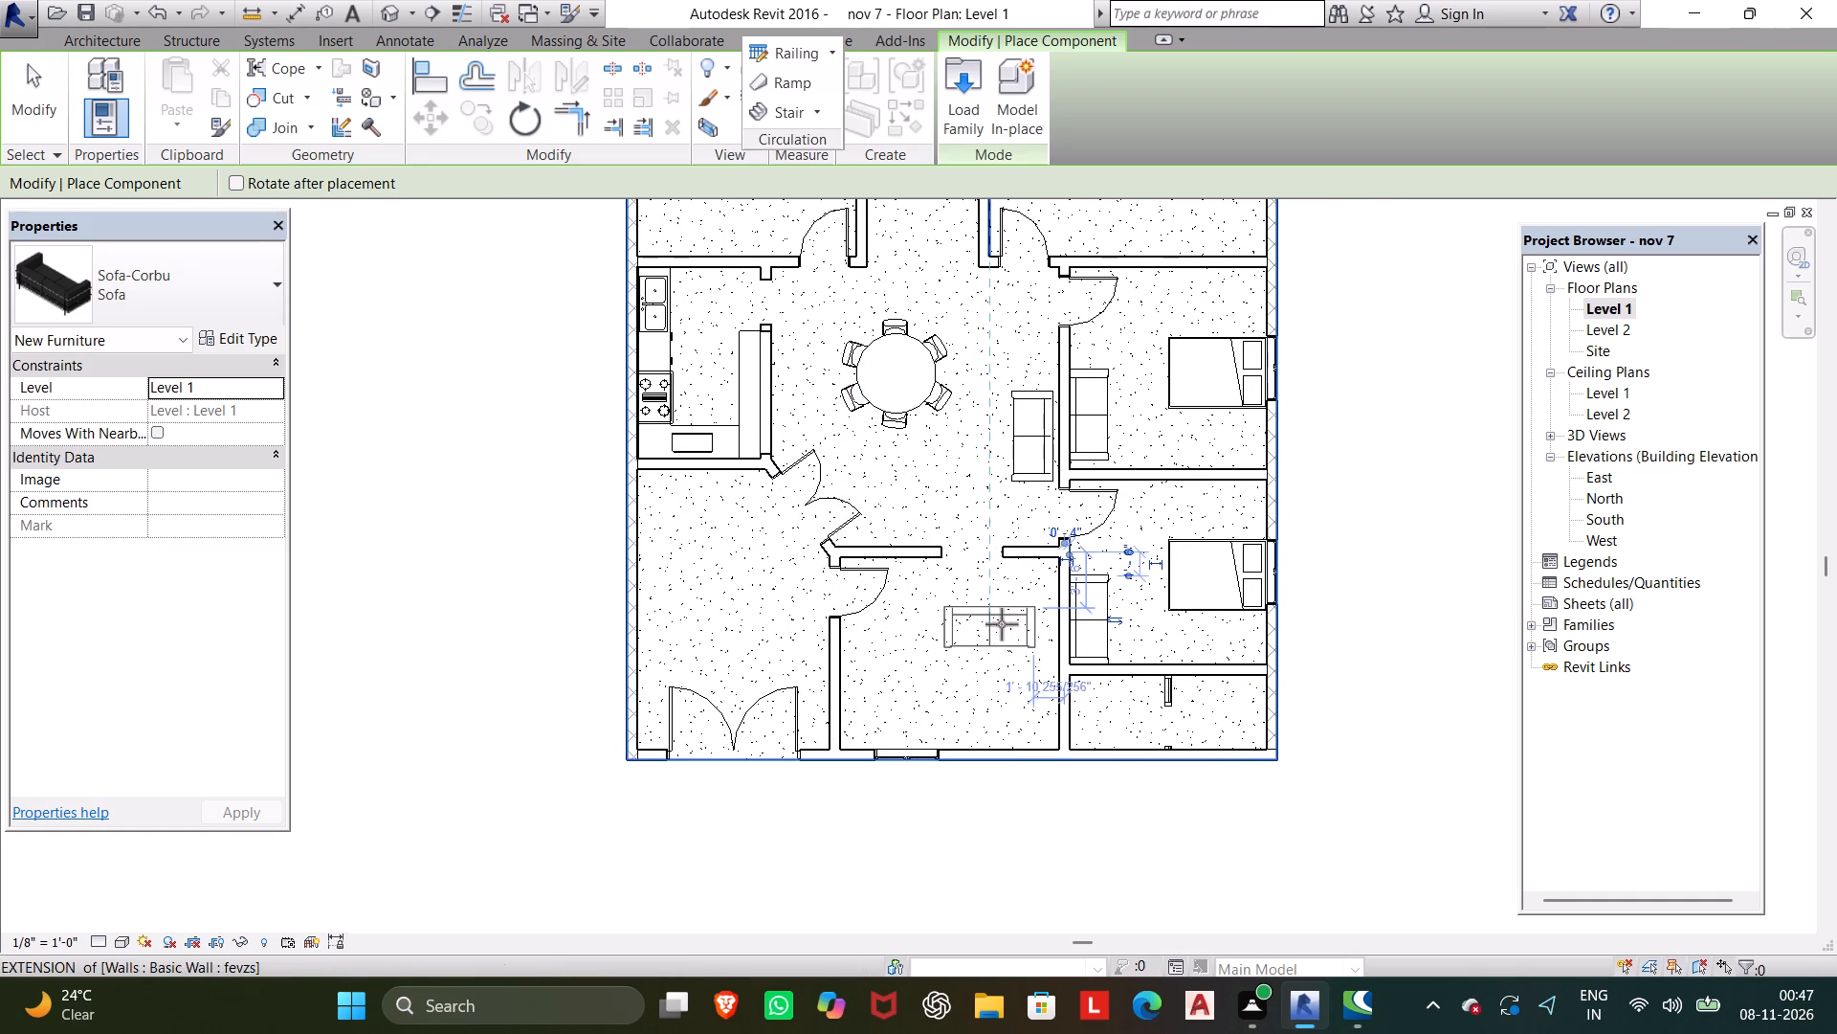
{"action": "key", "text": "space"}
{"action": "key", "text": "space"}
{"action": "key", "text": "space"}
{"action": "key", "text": "space"}
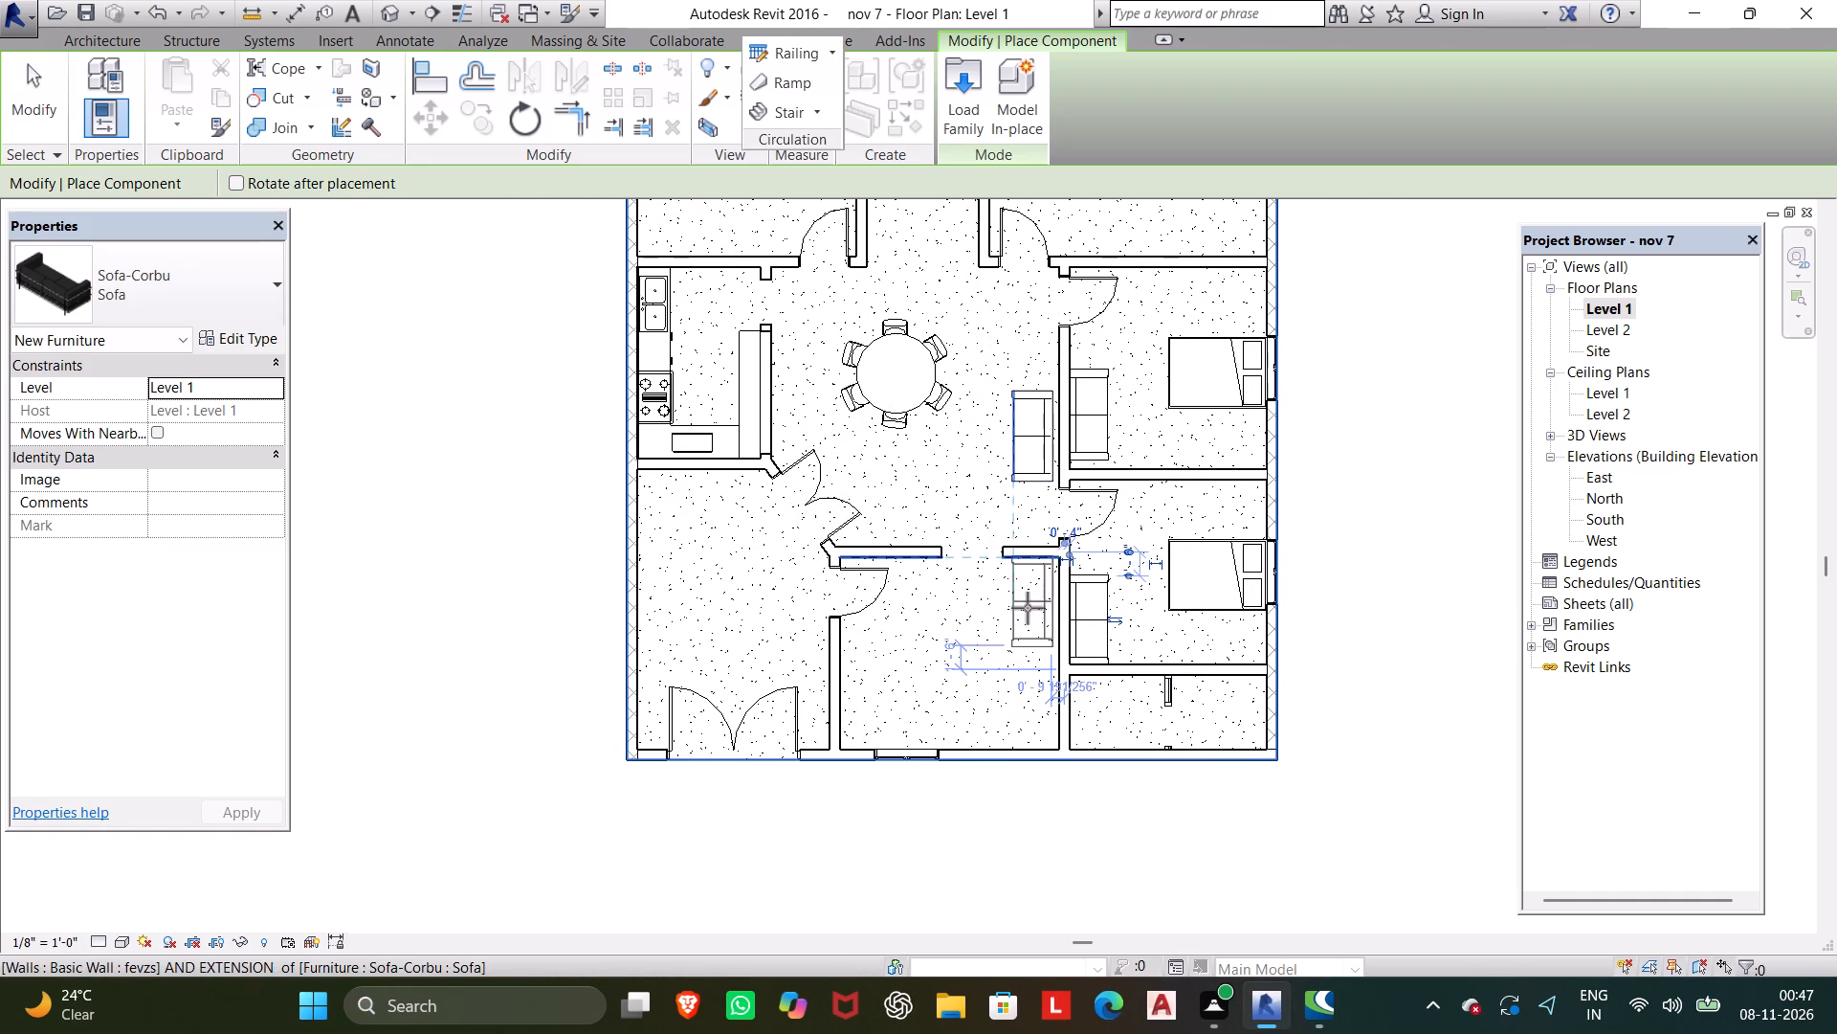
{"action": "left_click", "coordinate": [1045, 606]}
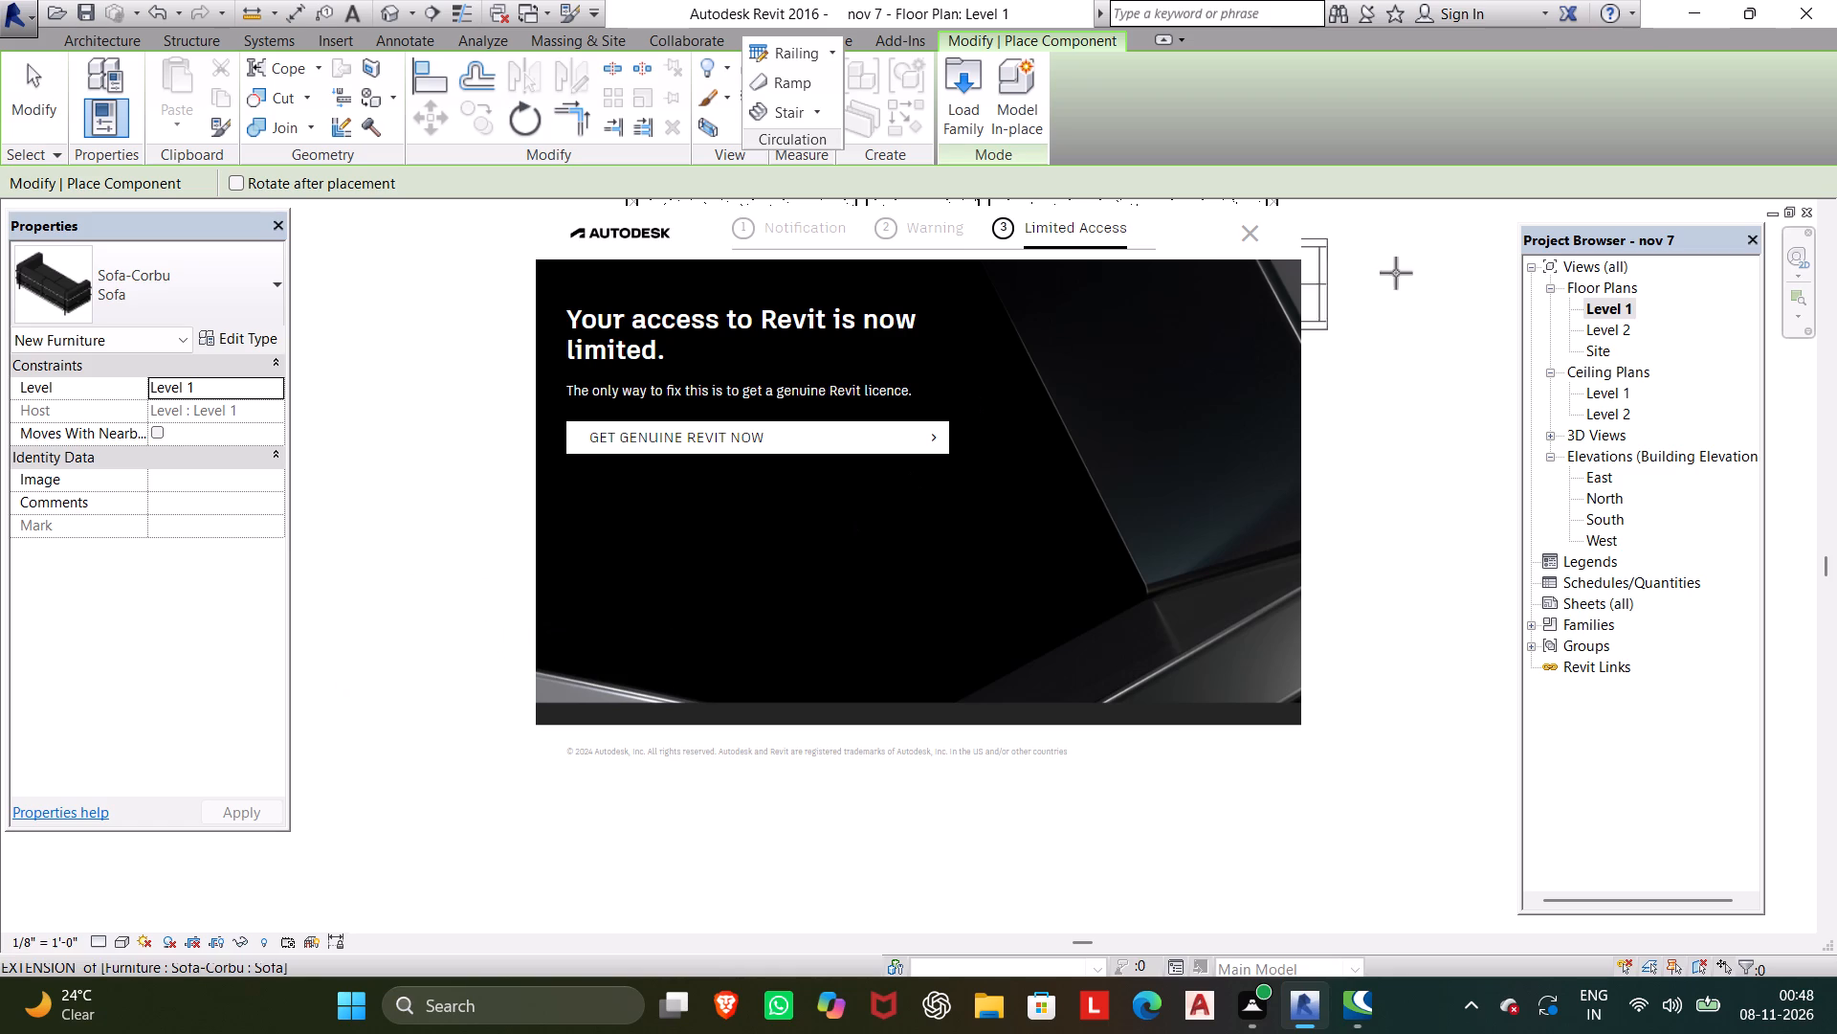
{"action": "left_click", "coordinate": [1250, 236]}
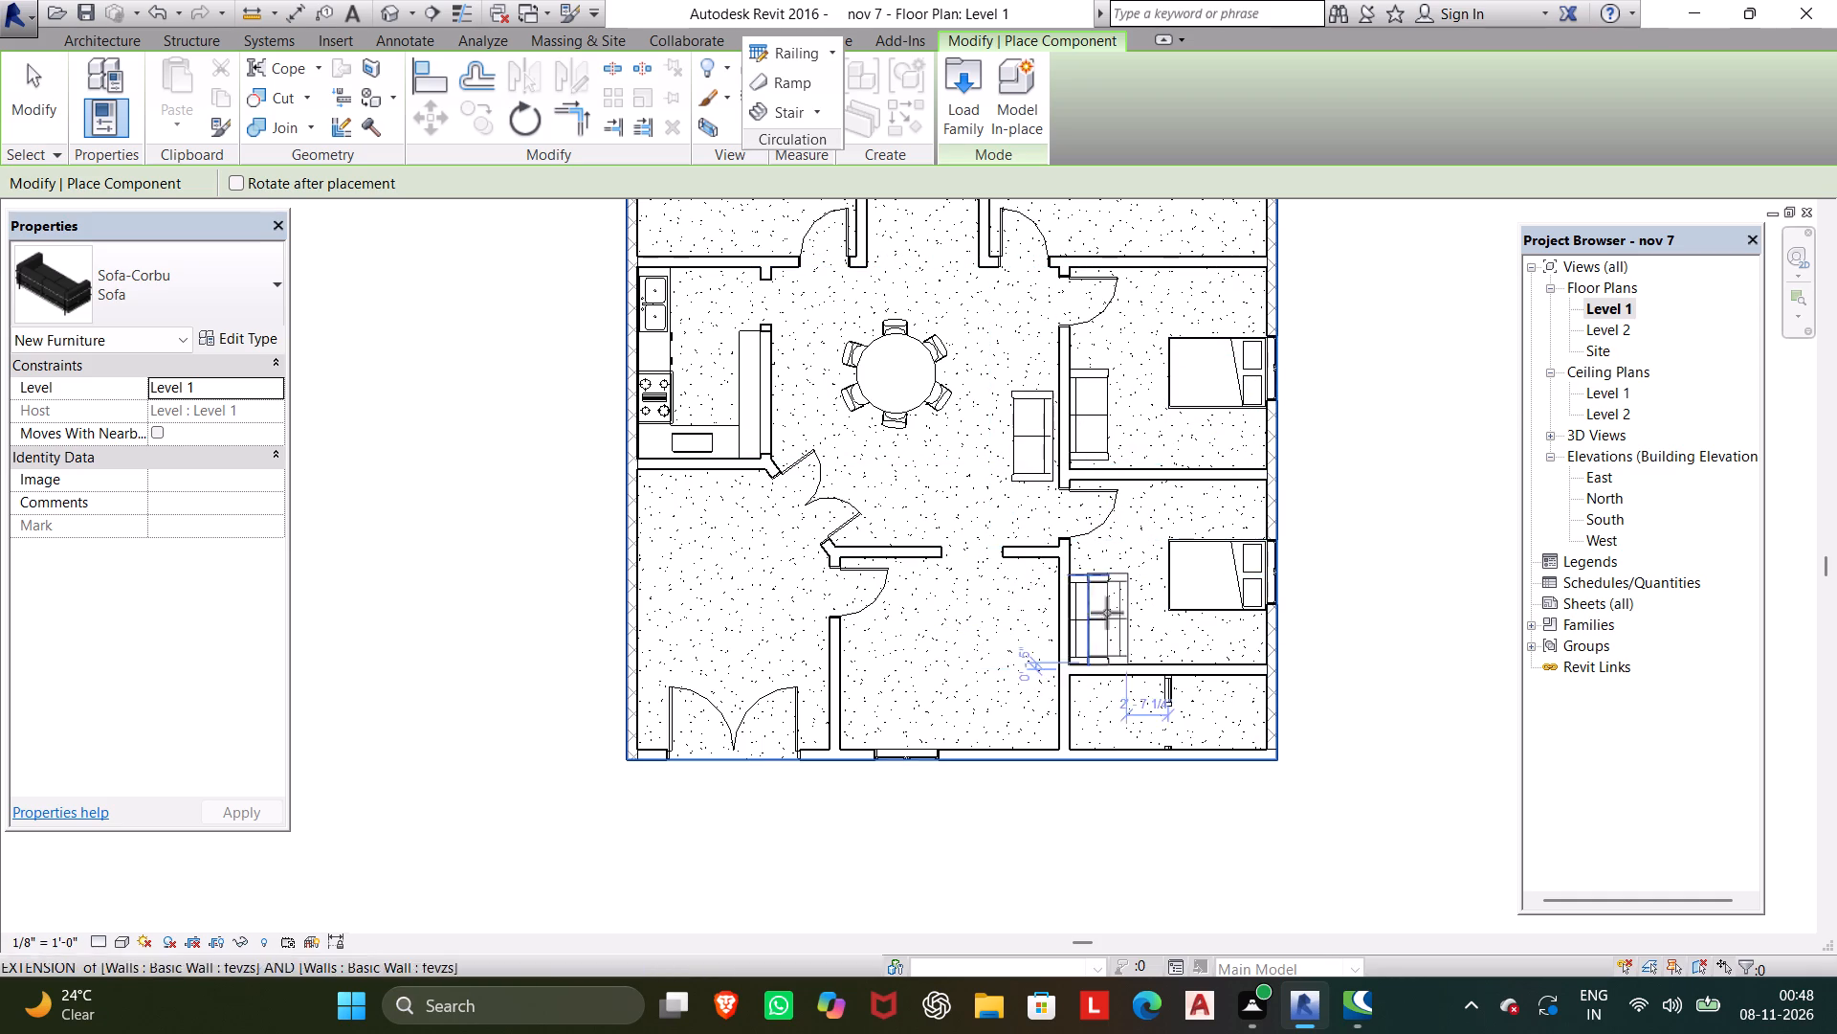
{"action": "scroll", "coordinate": [1028, 581], "scroll_direction": "up", "scroll_amount": 11}
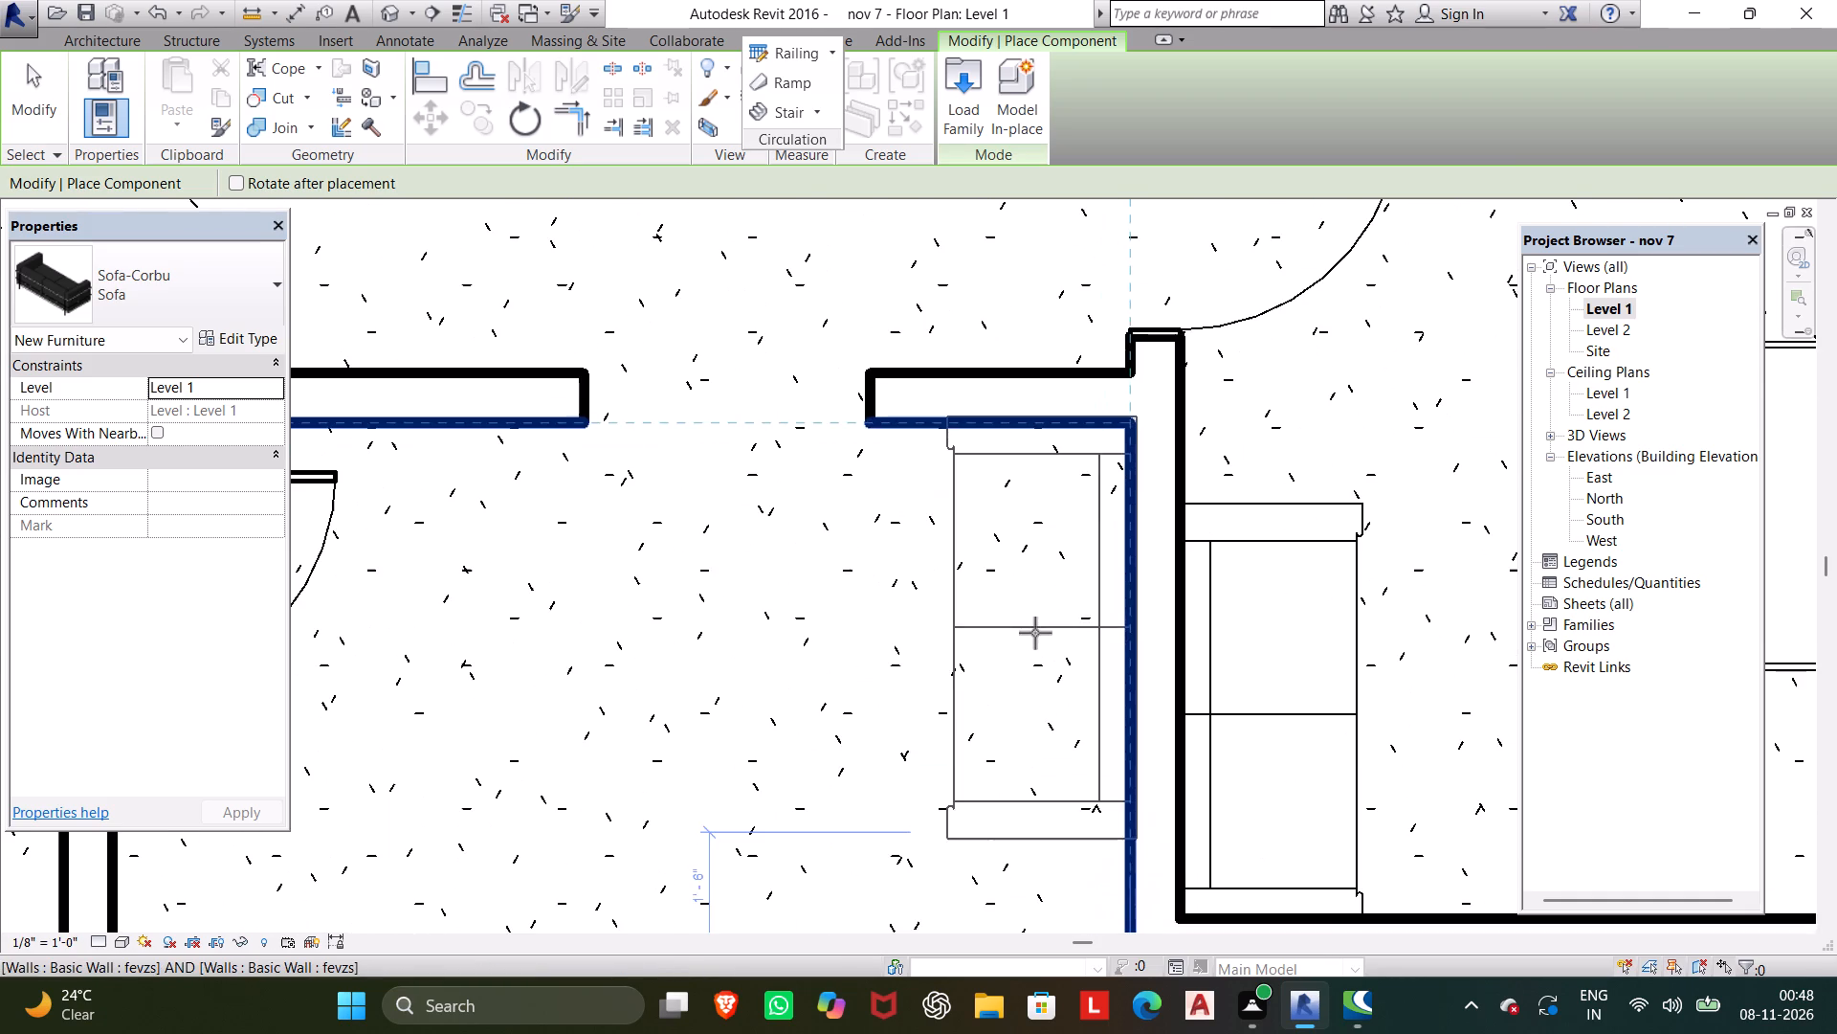
{"action": "left_click", "coordinate": [1032, 637]}
Place a second sofa along the south-central room's east wall, just south of the first one.
{"action": "scroll", "coordinate": [1001, 646], "scroll_direction": "down", "scroll_amount": 5}
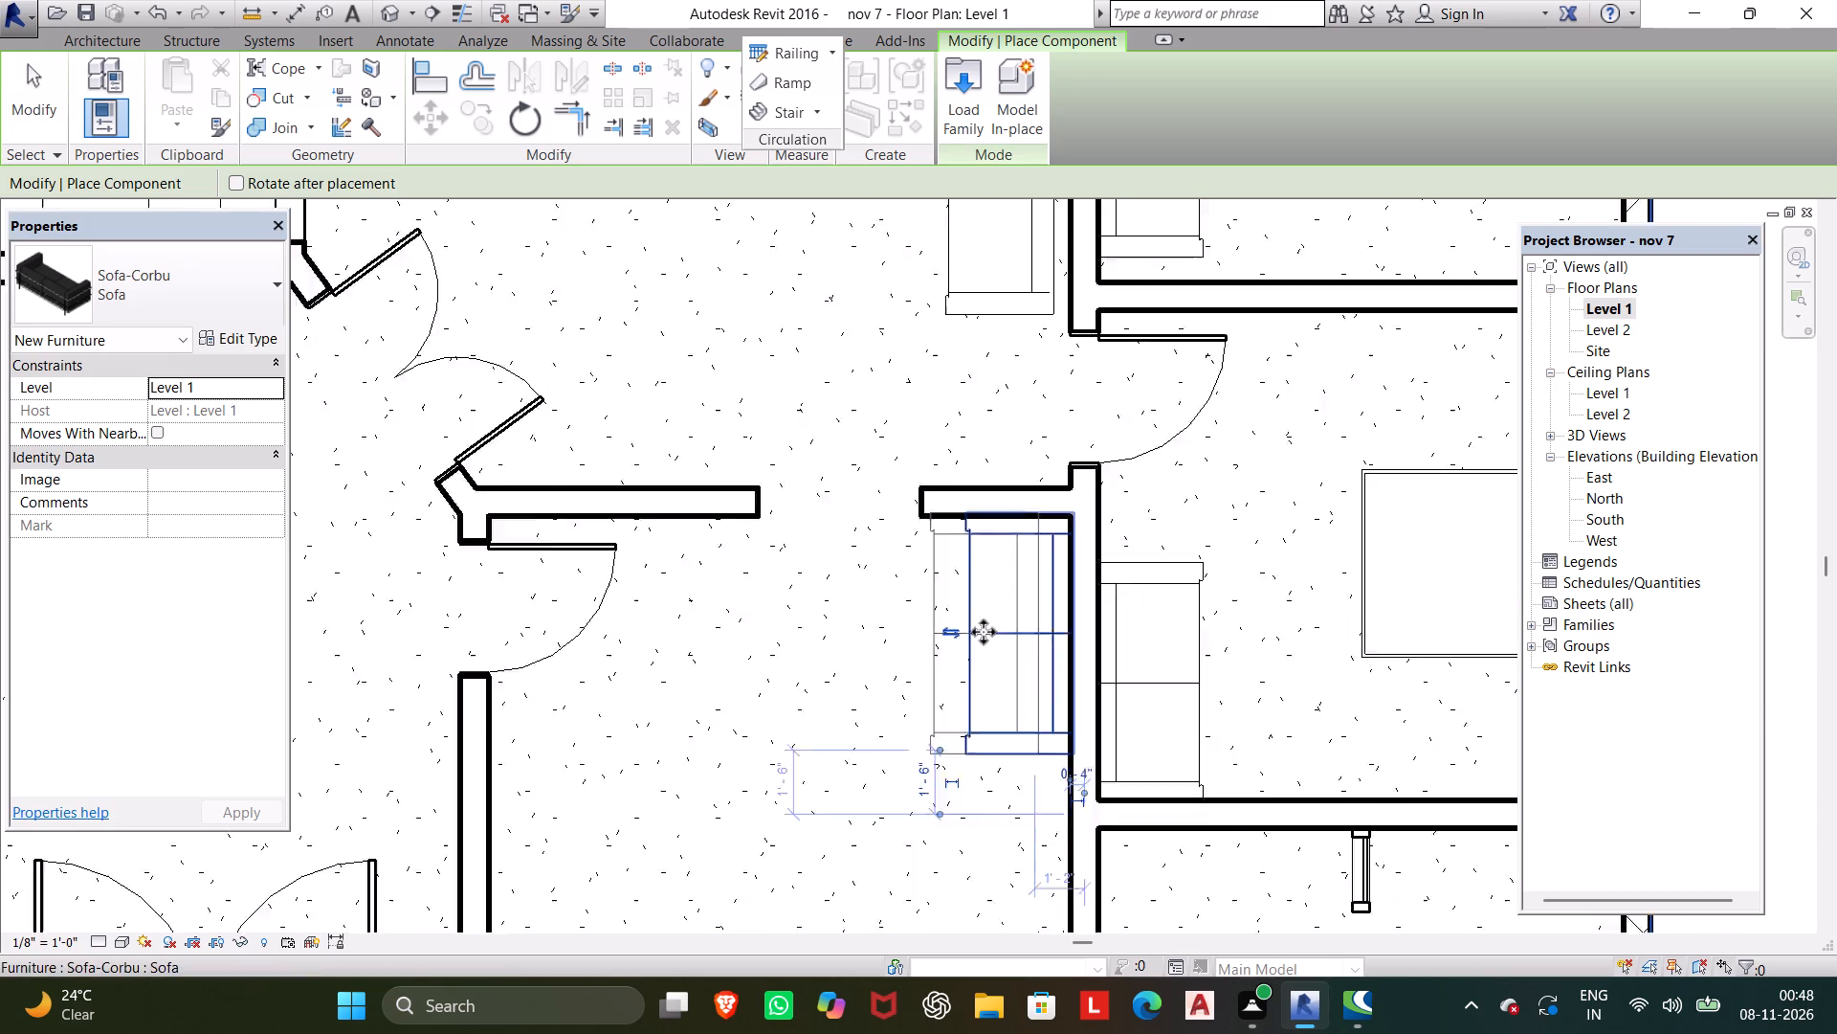
{"action": "scroll", "coordinate": [984, 632], "scroll_direction": "down", "scroll_amount": 2}
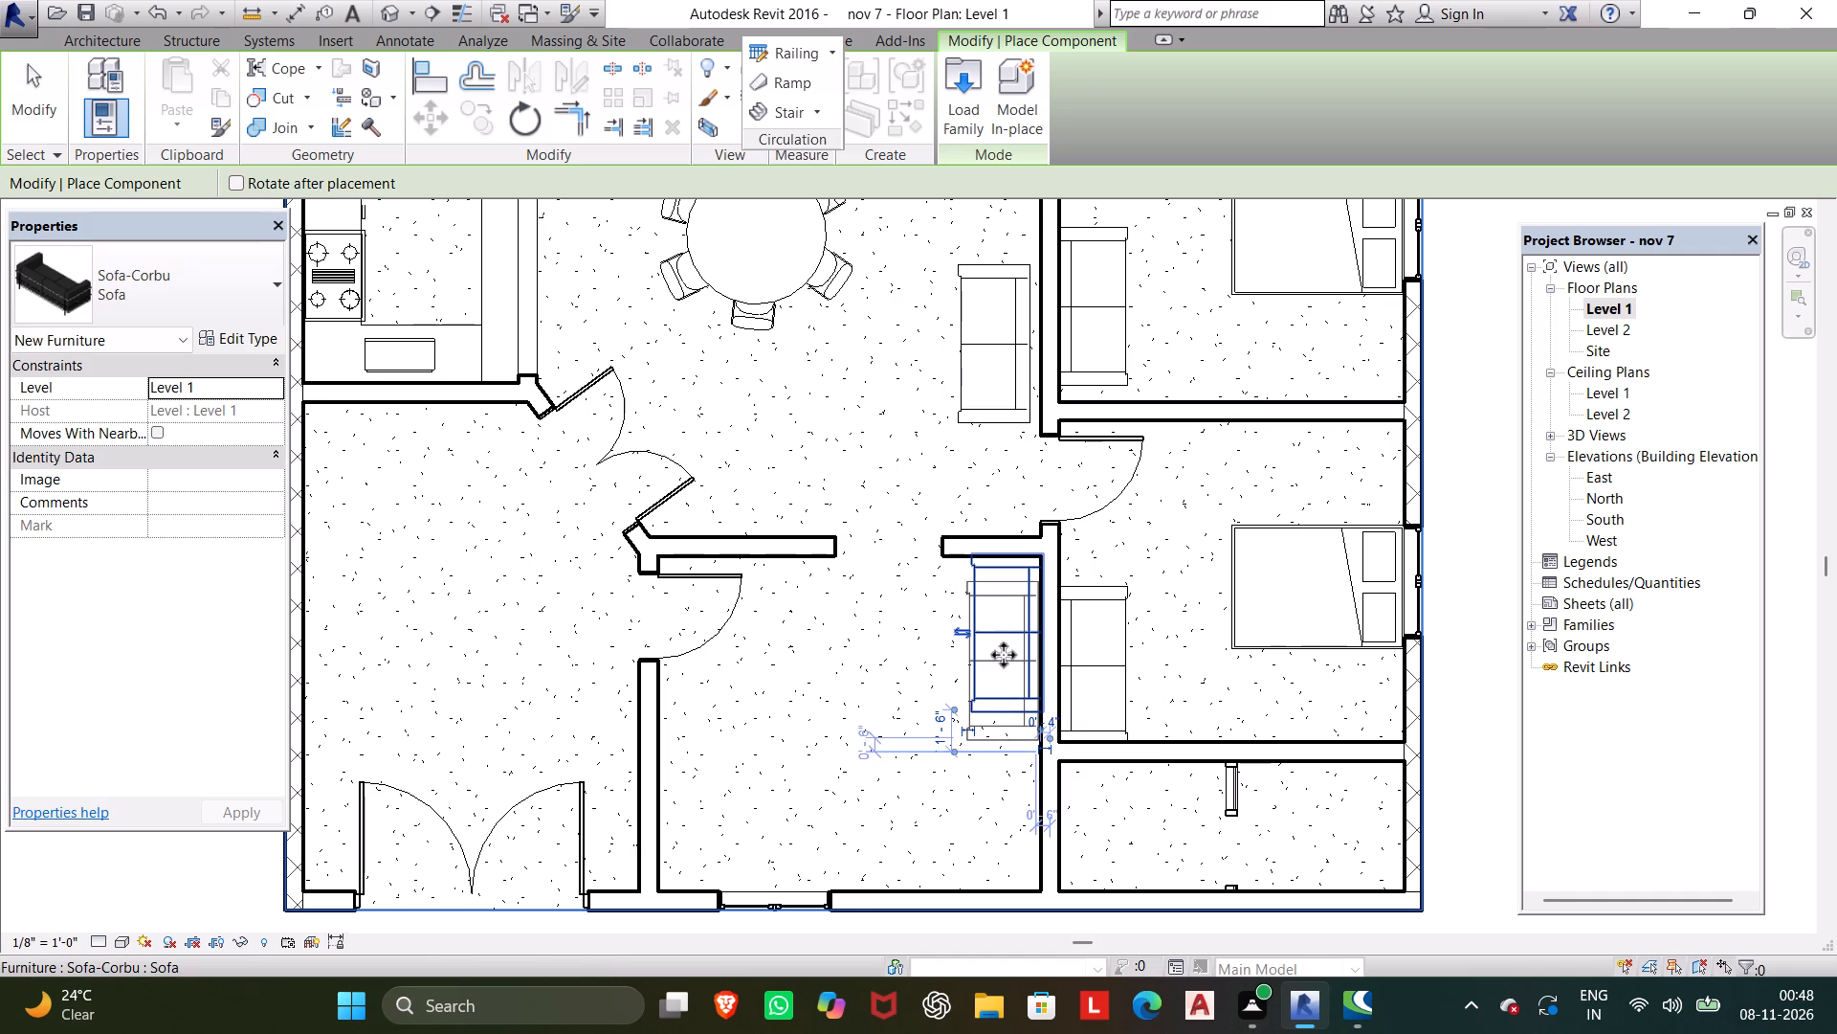
{"action": "scroll", "coordinate": [1001, 682], "scroll_direction": "up", "scroll_amount": 4}
{"action": "middle_click_drag", "start_coordinate": [1001, 682], "coordinate": [1007, 569]}
{"action": "middle_click_drag", "start_coordinate": [1048, 684], "coordinate": [1029, 483]}
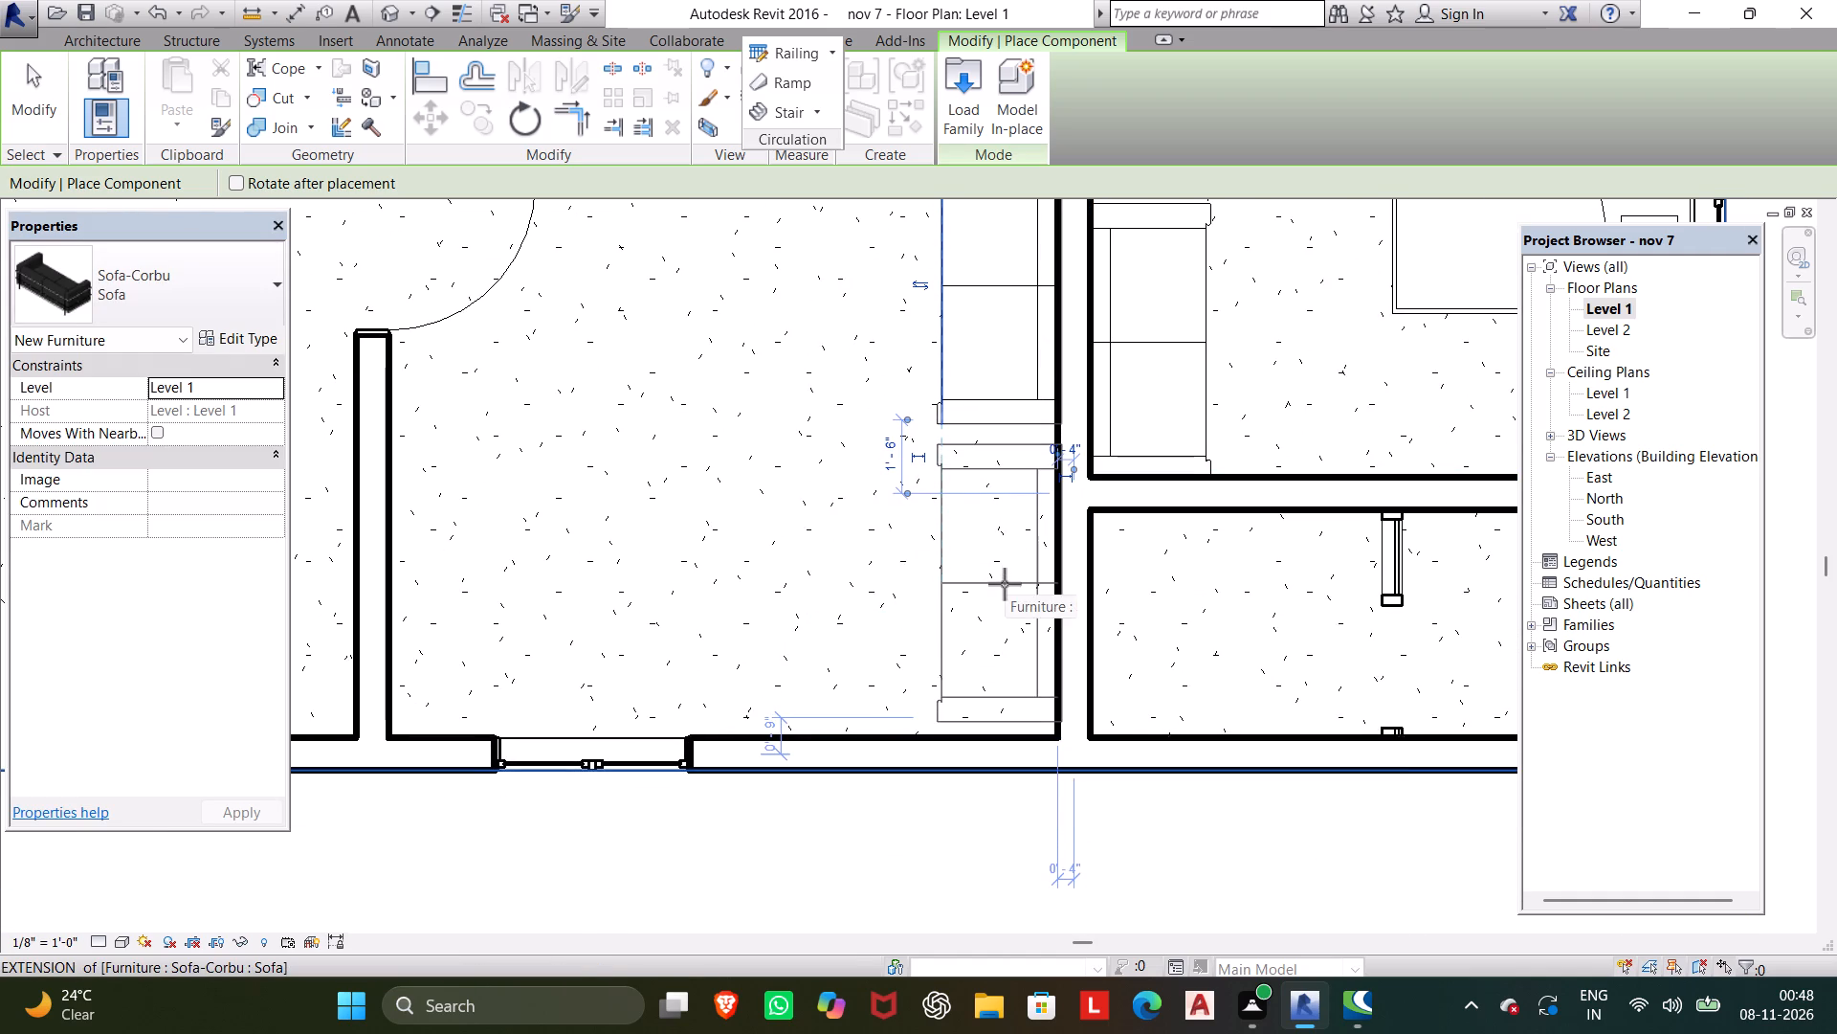
{"action": "scroll", "coordinate": [1003, 590], "scroll_direction": "up", "scroll_amount": 2}
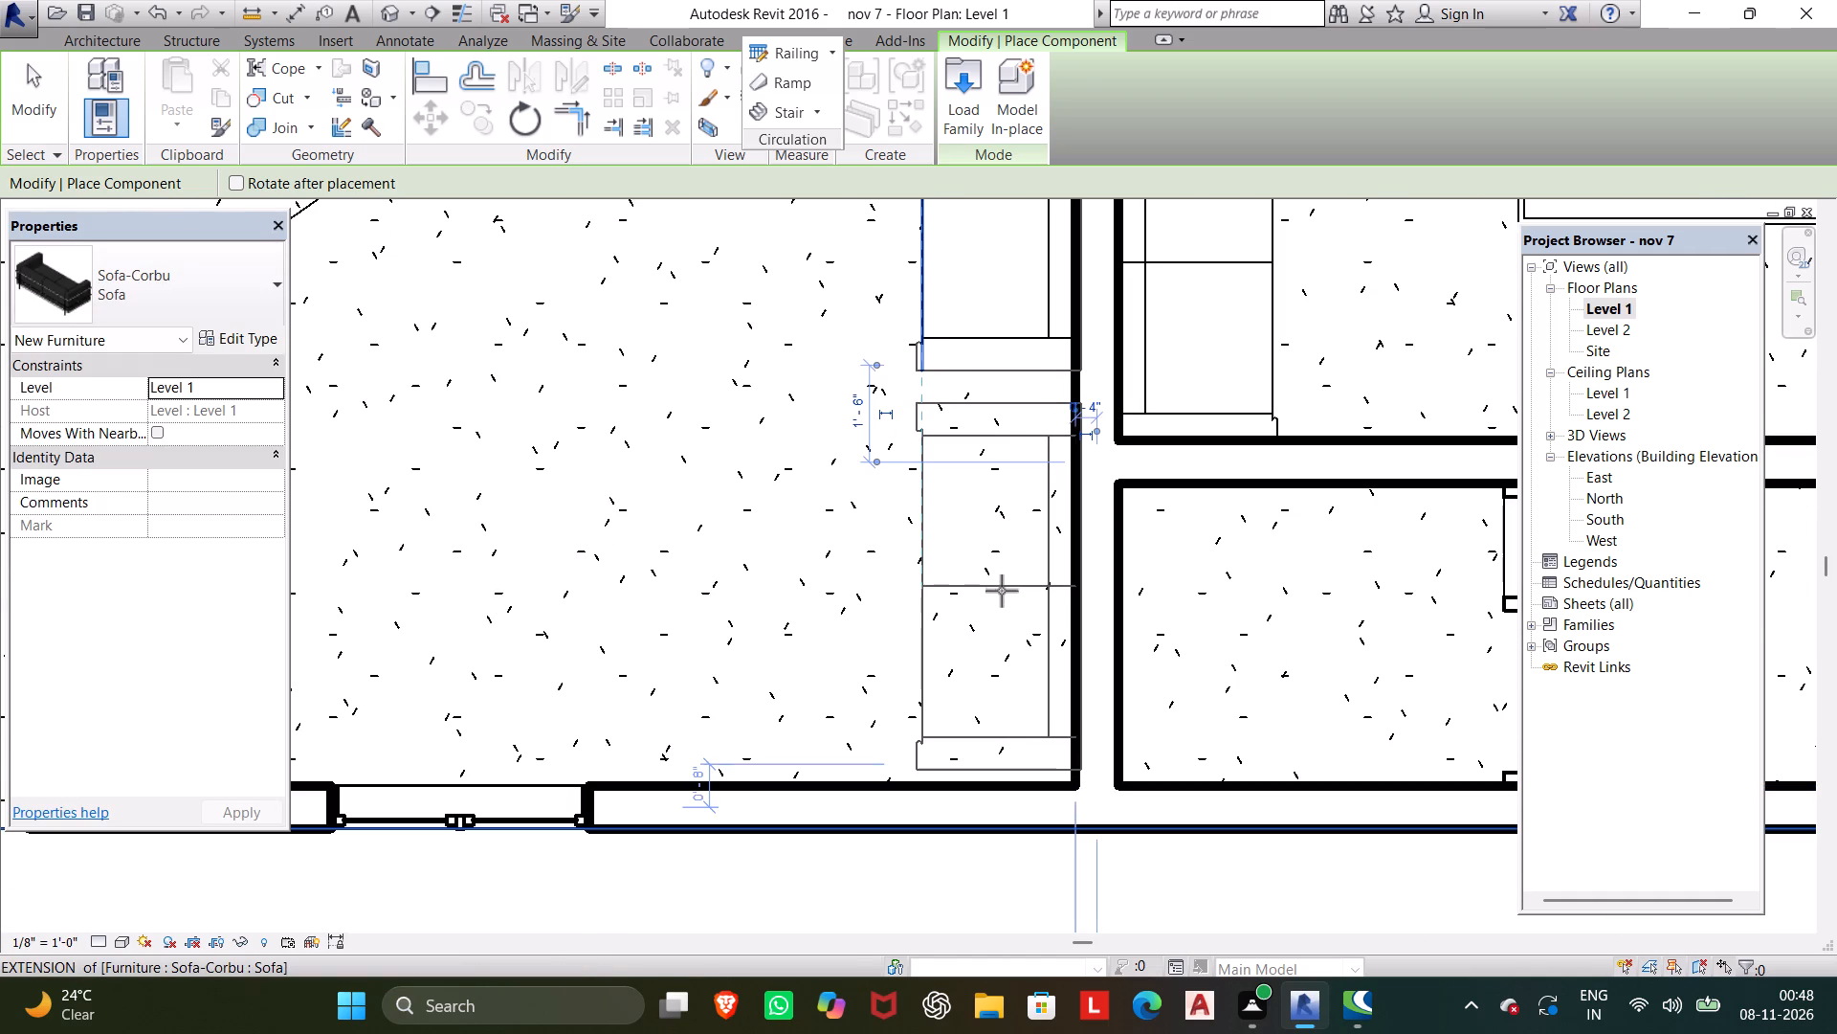
{"action": "left_click", "coordinate": [1000, 594]}
Rotate a sofa and place it against the south-central room's south wall by the window, about 2'-9" from the west wall.
{"action": "scroll", "coordinate": [875, 551], "scroll_direction": "down", "scroll_amount": 2}
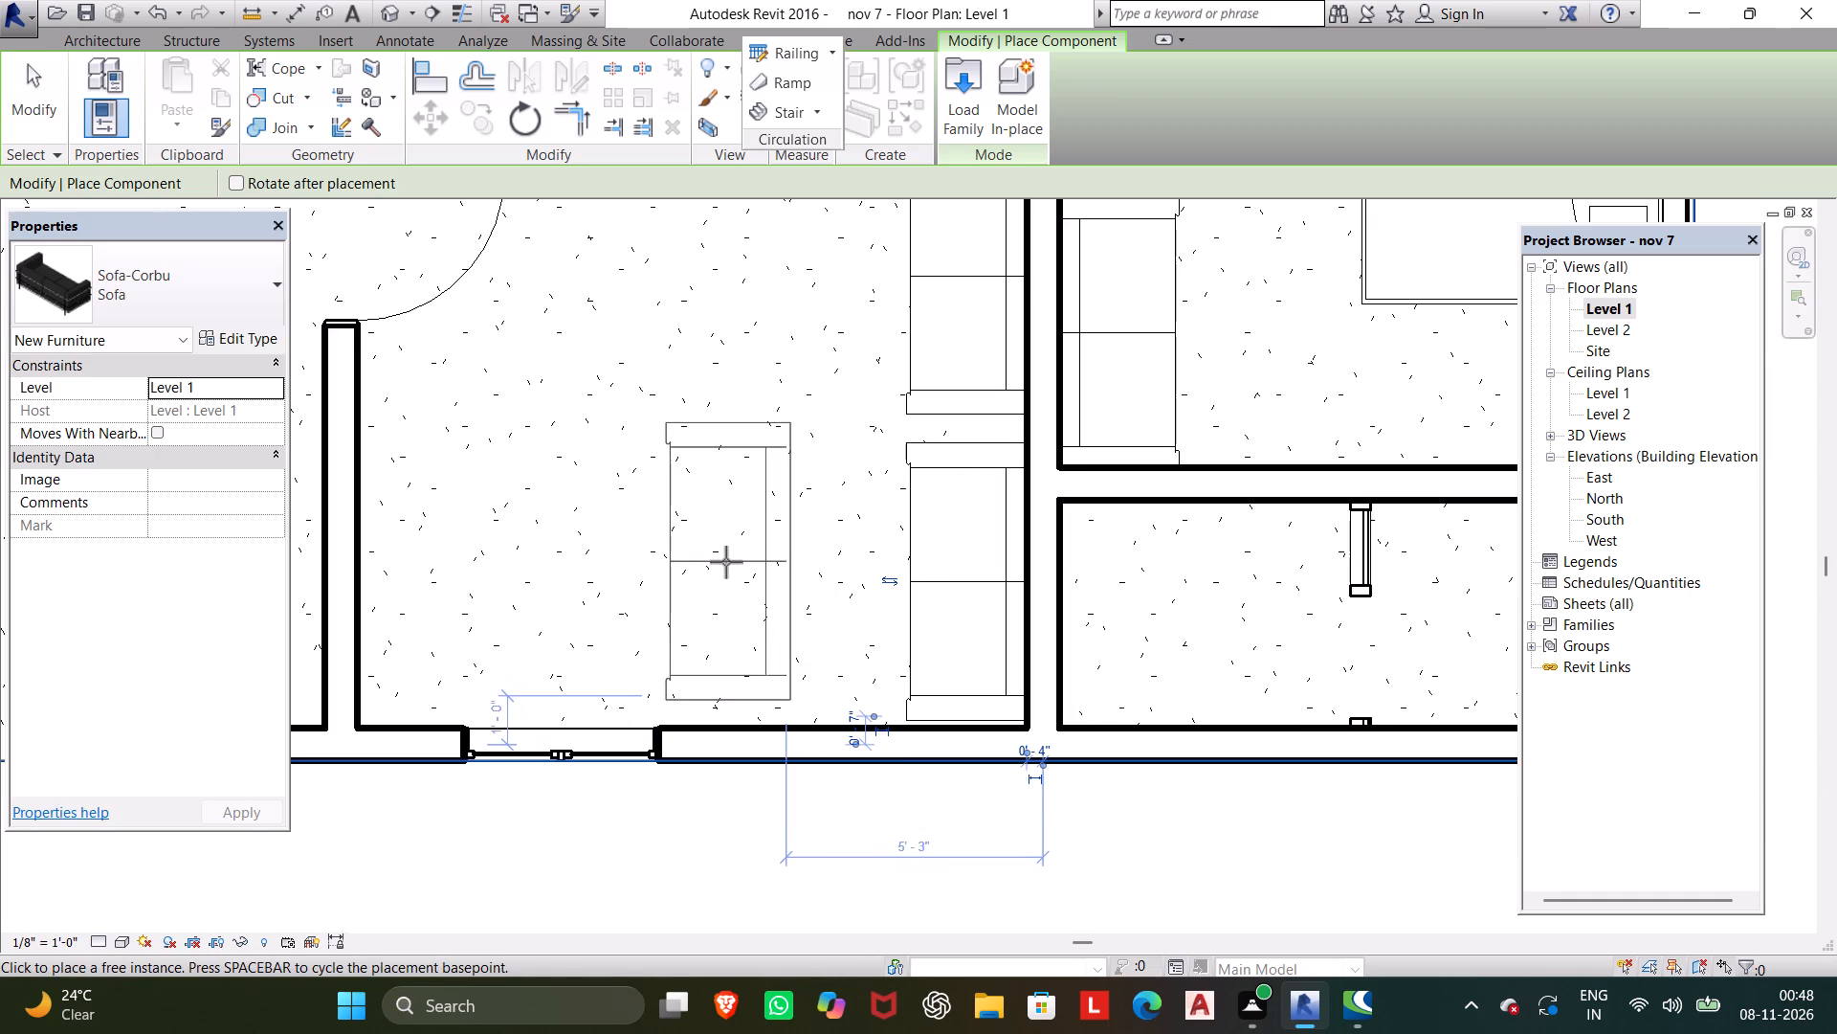
{"action": "key", "text": "space"}
{"action": "key", "text": "space"}
{"action": "key", "text": "space"}
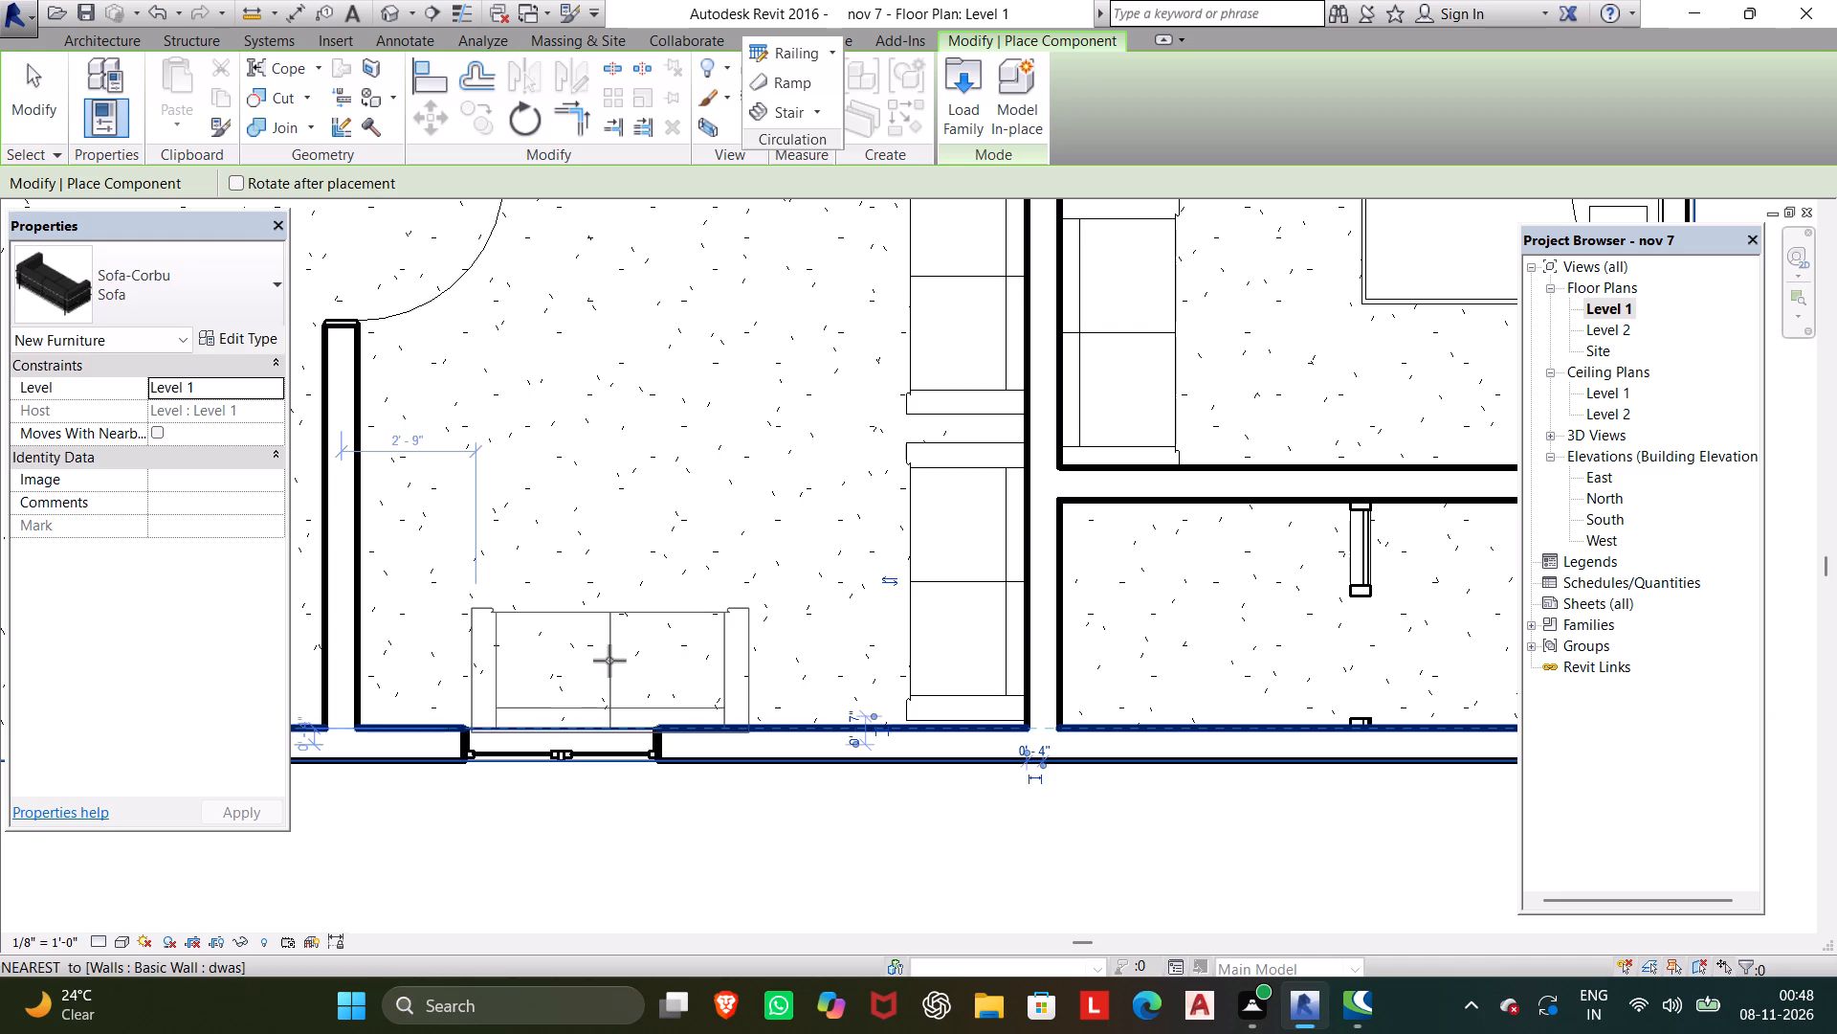
{"action": "left_click", "coordinate": [609, 661]}
Rotate a sofa and place it along the south-central room's west wall, south of the door and facing east.
{"action": "scroll", "coordinate": [642, 641], "scroll_direction": "down", "scroll_amount": 5}
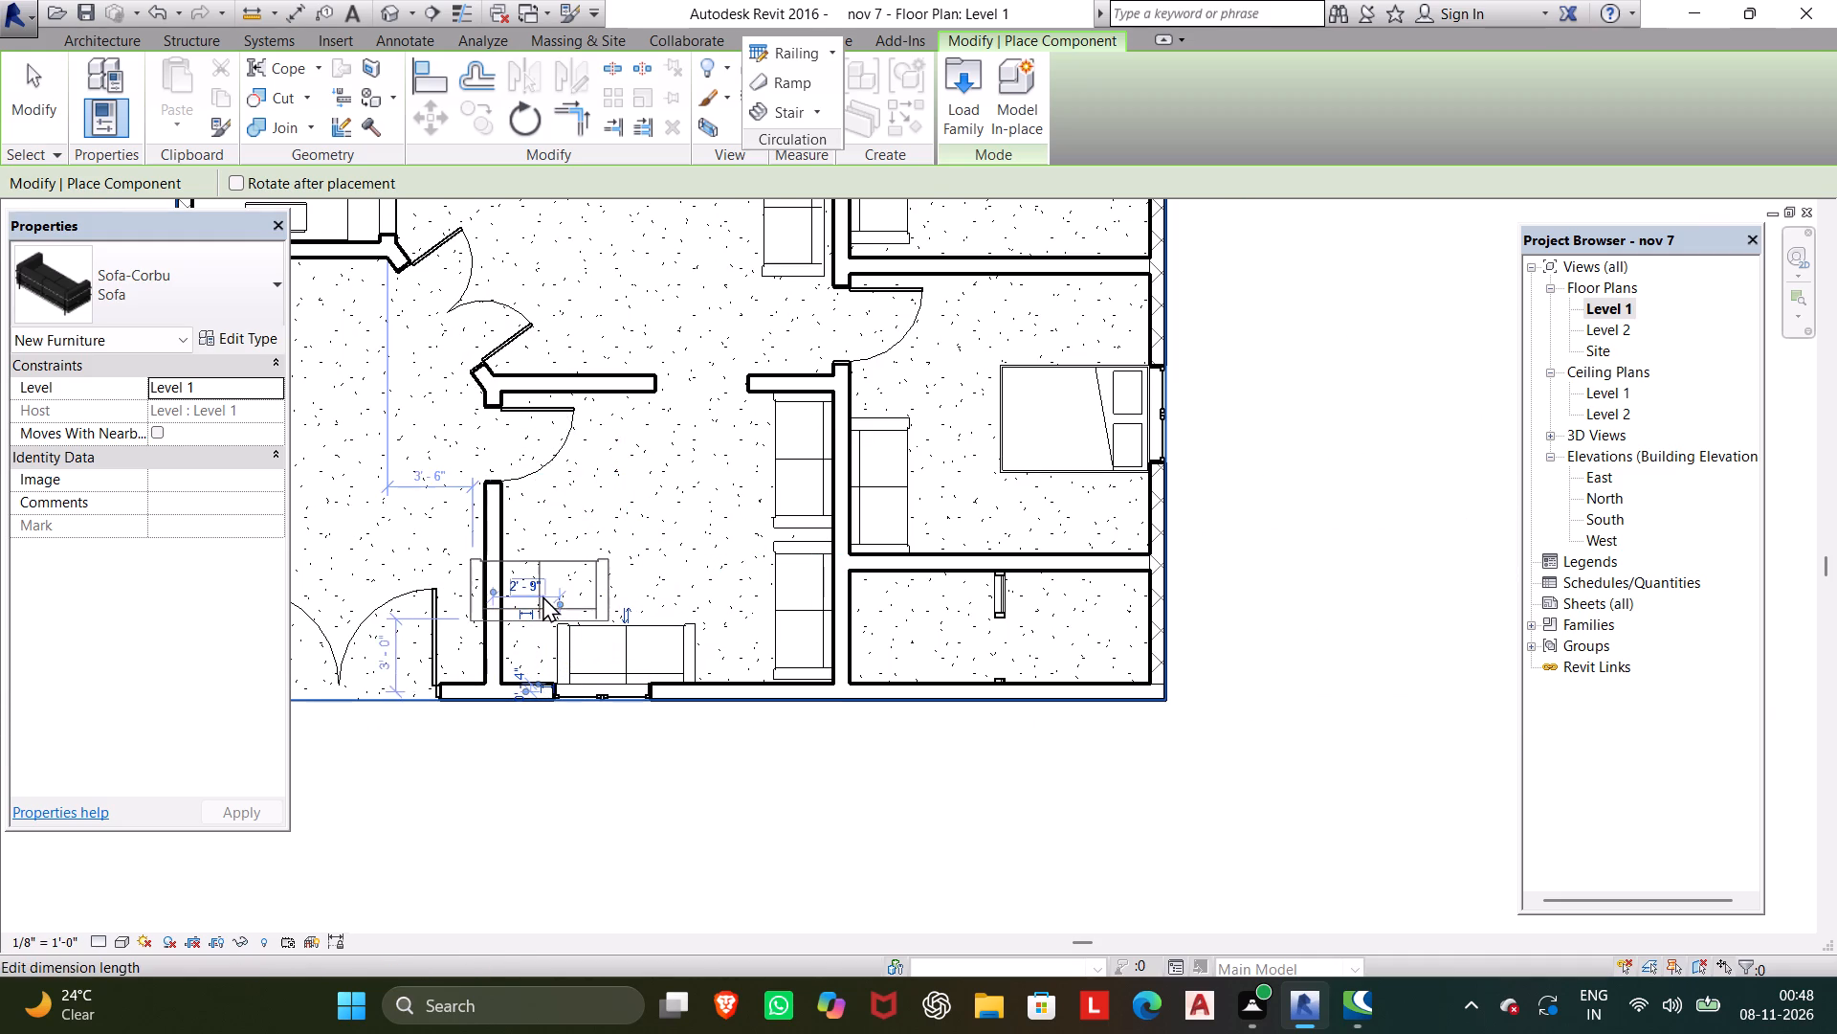
{"action": "key", "text": "space"}
{"action": "key", "text": "space"}
{"action": "key", "text": "space"}
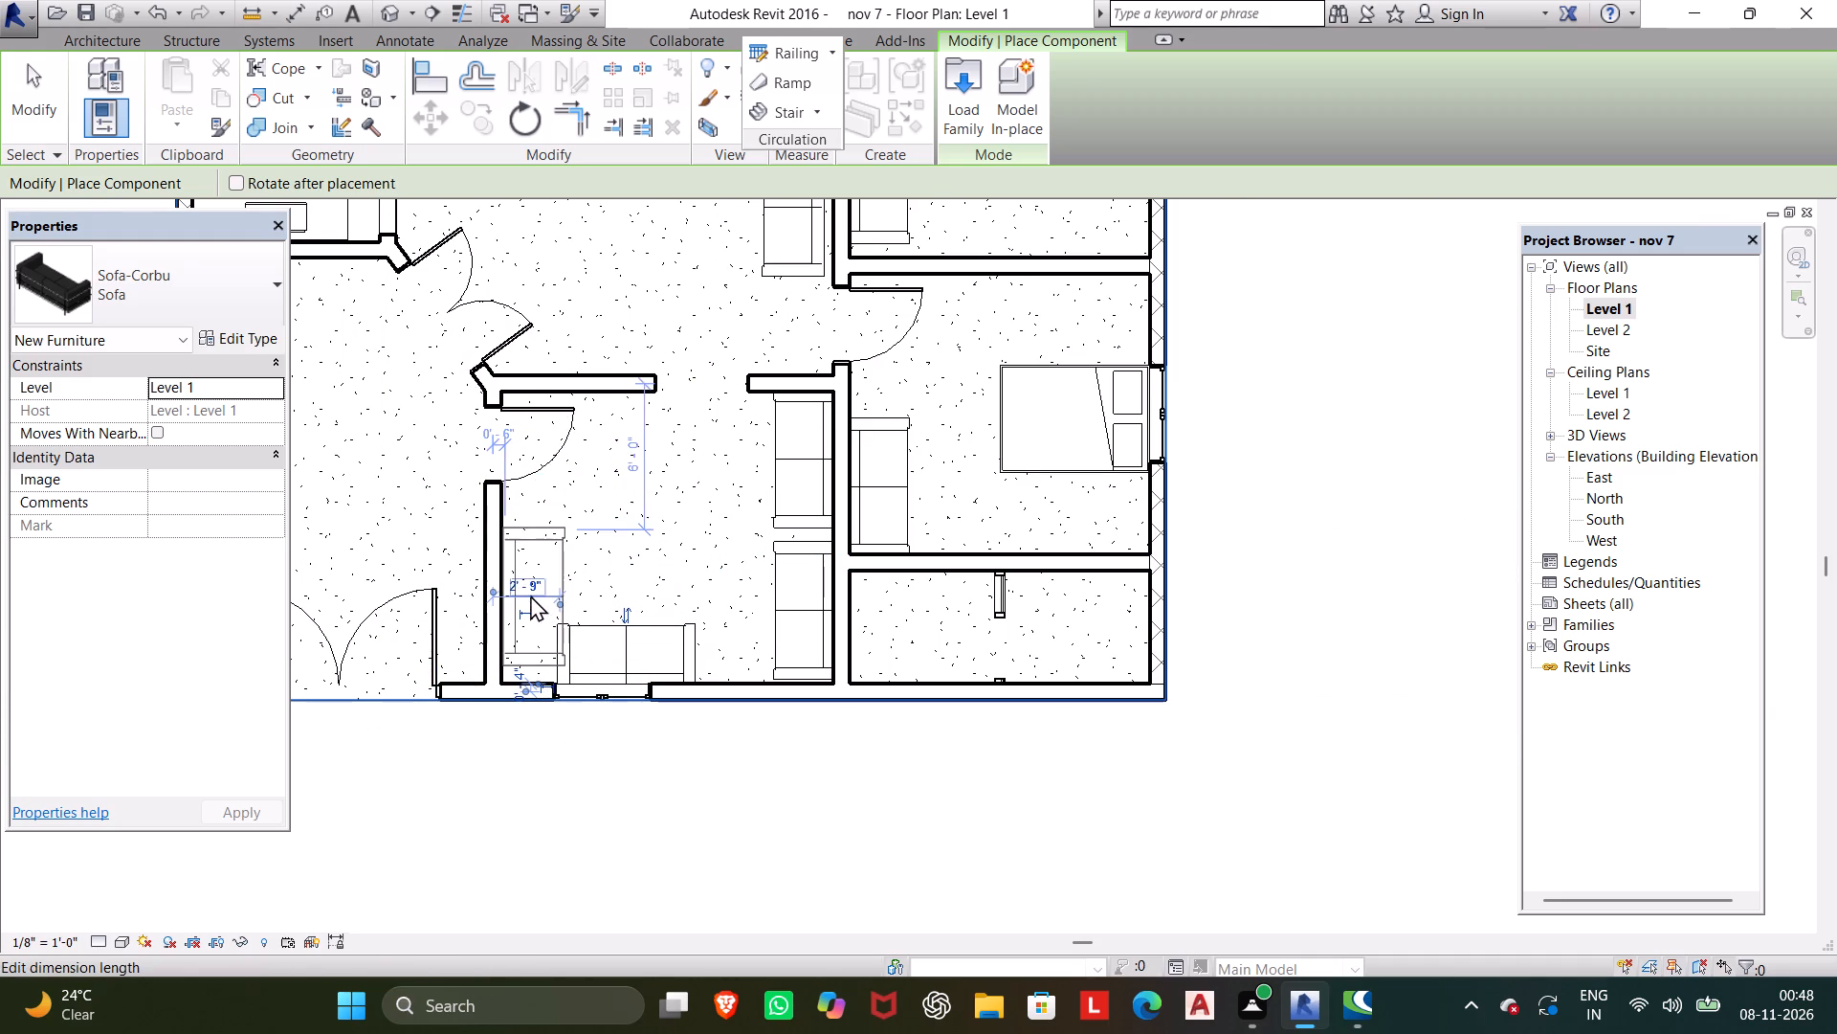
{"action": "scroll", "coordinate": [537, 592], "scroll_direction": "up", "scroll_amount": 5}
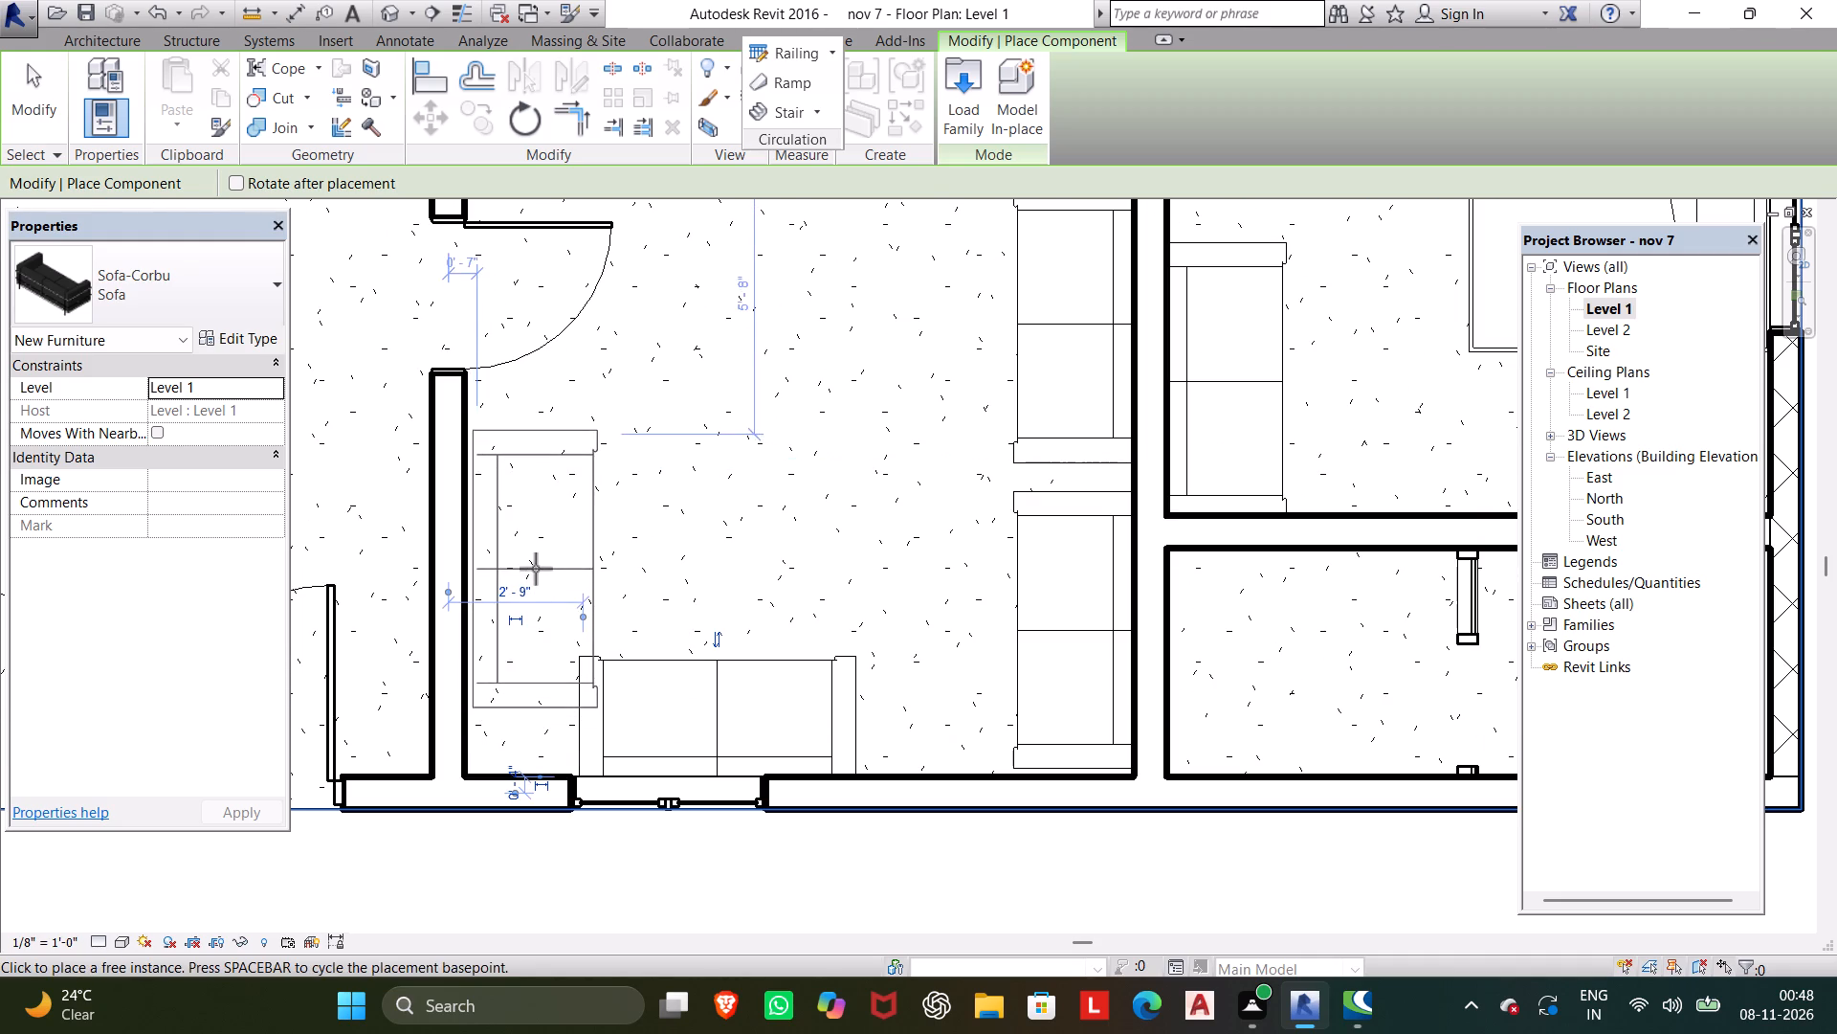
{"action": "left_click", "coordinate": [535, 550]}
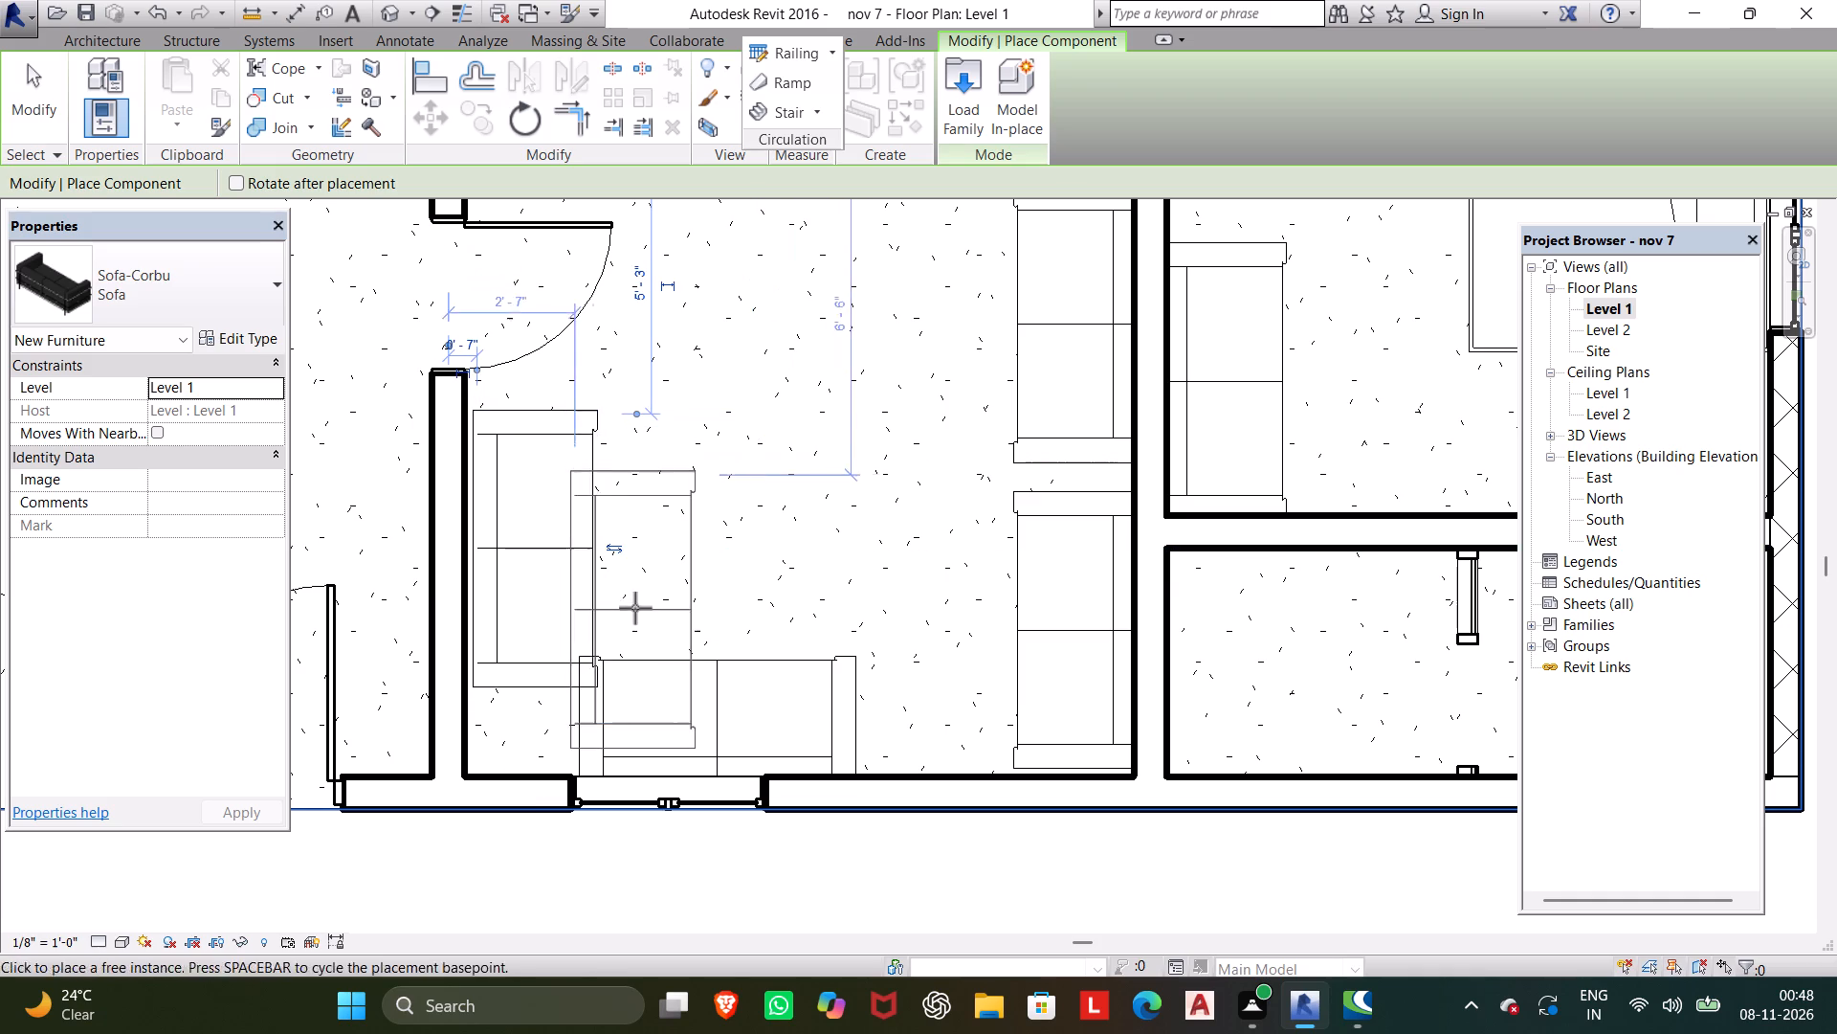
End sofa placement and nudge the sofa by the south-central room's south window four increments east, away from the west-wall sofa.
{"action": "scroll", "coordinate": [649, 631], "scroll_direction": "down", "scroll_amount": 9}
{"action": "middle_click_drag", "start_coordinate": [665, 663], "coordinate": [666, 664]}
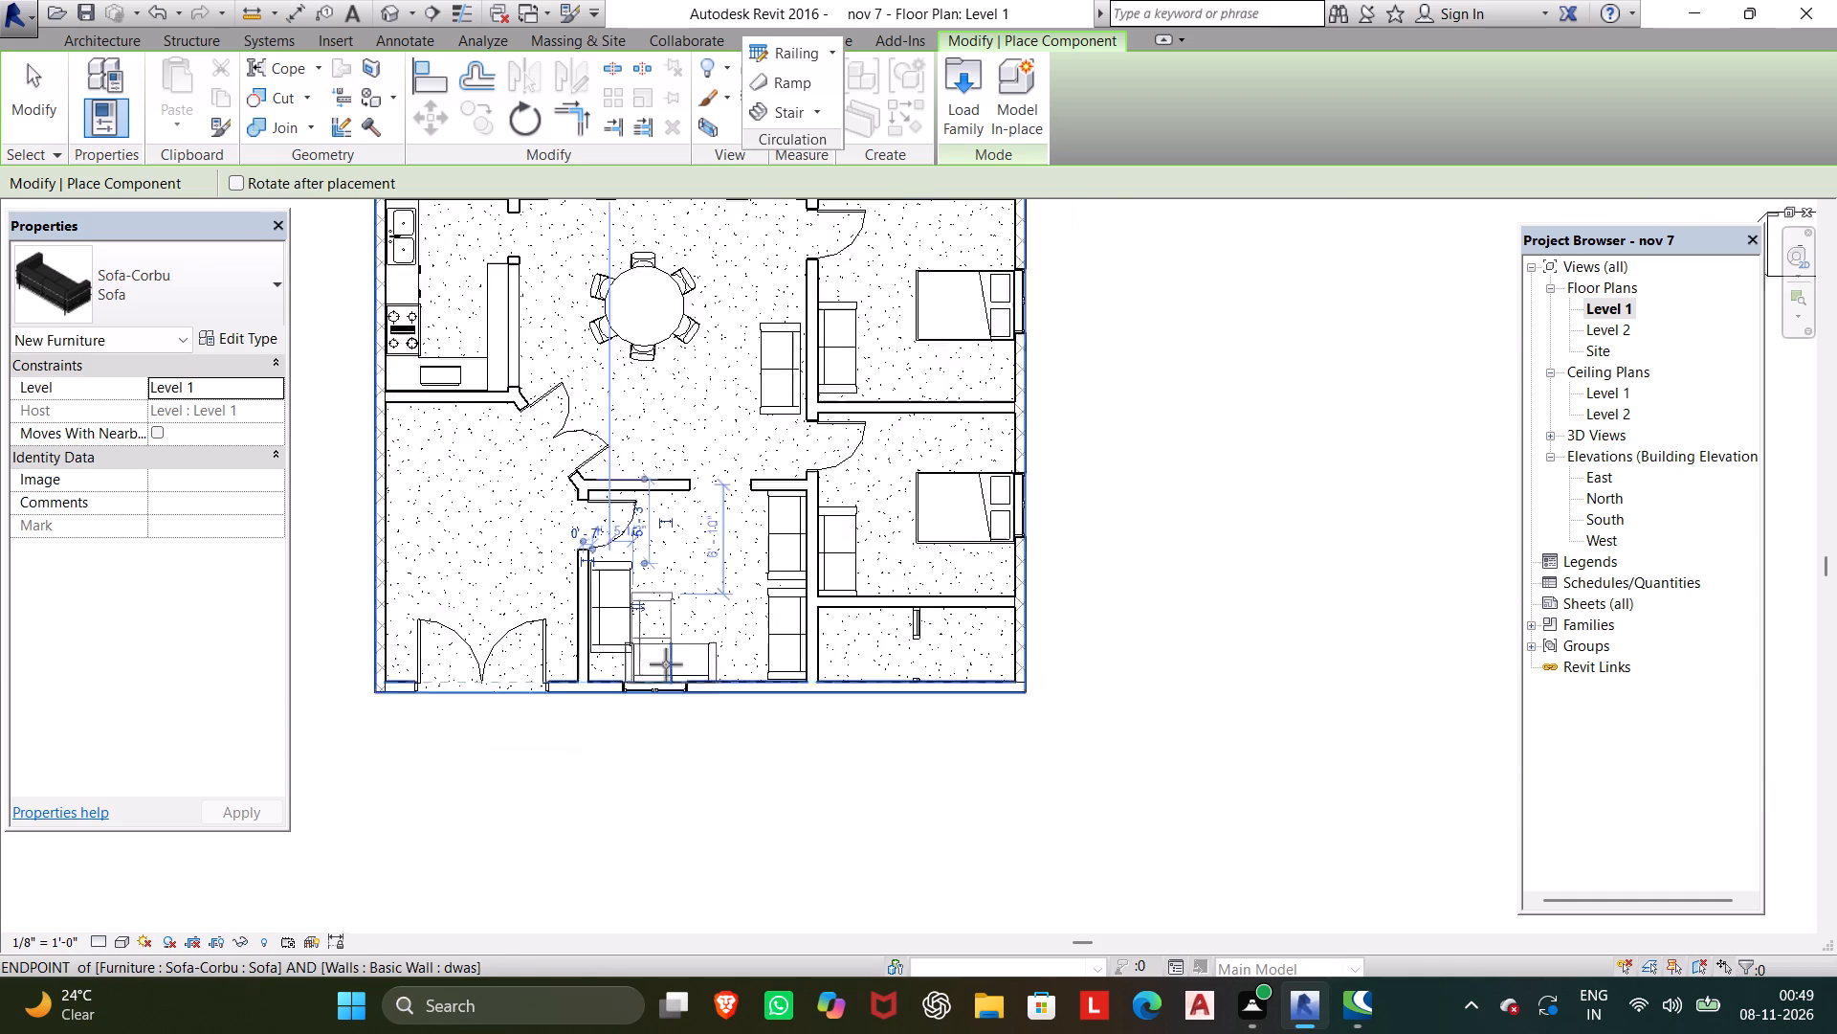
{"action": "middle_click_drag", "start_coordinate": [666, 664], "coordinate": [751, 803]}
{"action": "key", "text": "Escape"}
{"action": "key", "text": "Escape"}
{"action": "left_click", "coordinate": [764, 798]}
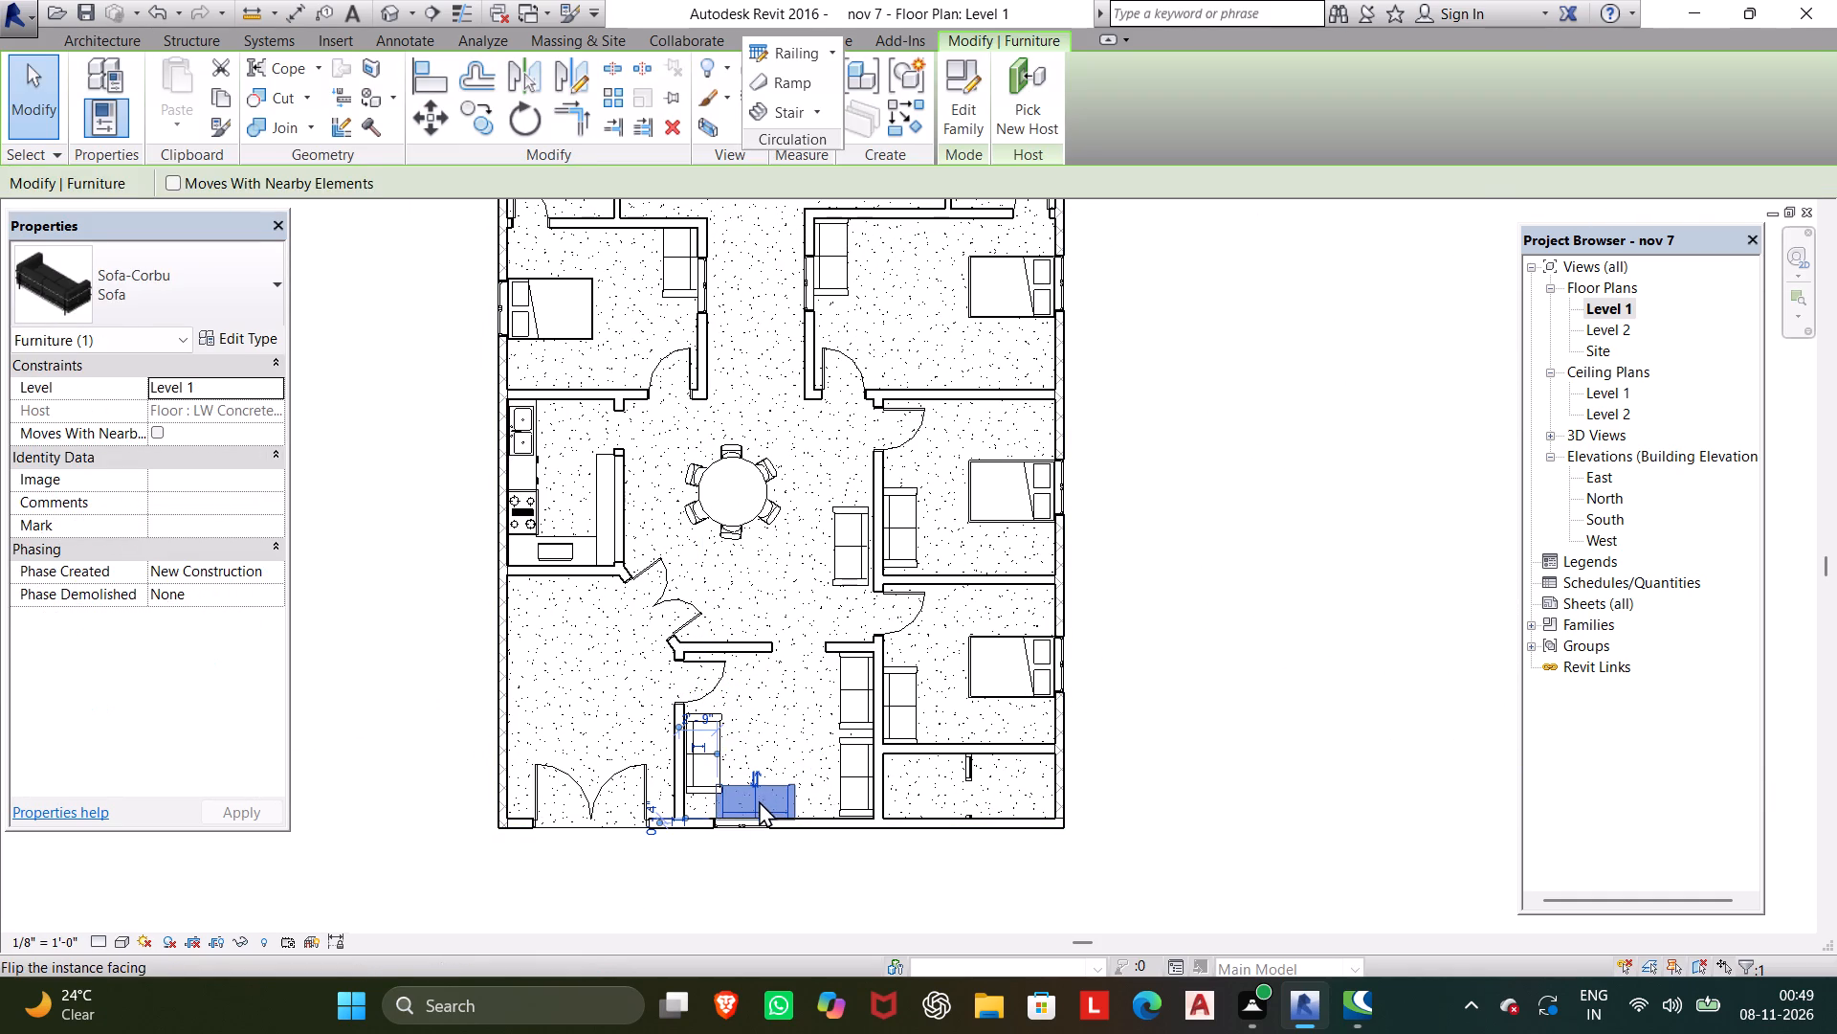
{"action": "key", "text": "Right"}
{"action": "key", "text": "Right"}
{"action": "key", "text": "Right"}
{"action": "key", "text": "Right"}
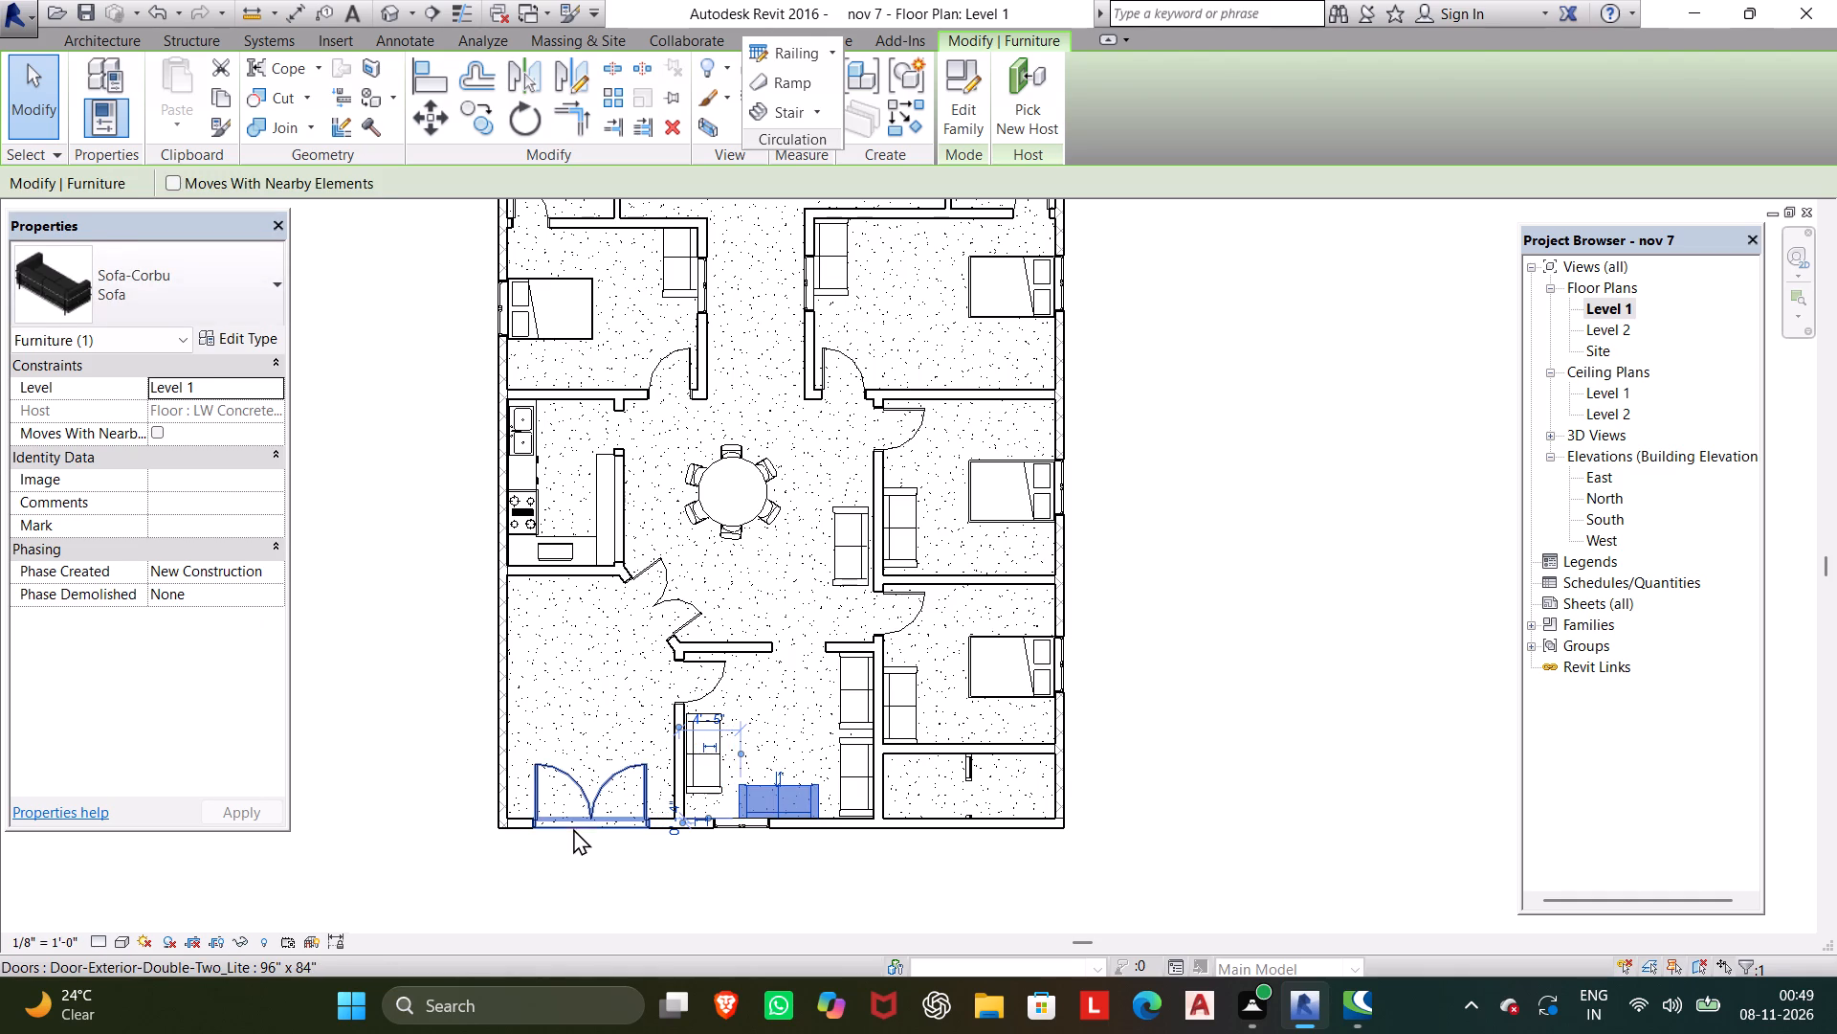
{"action": "key", "text": "Escape"}
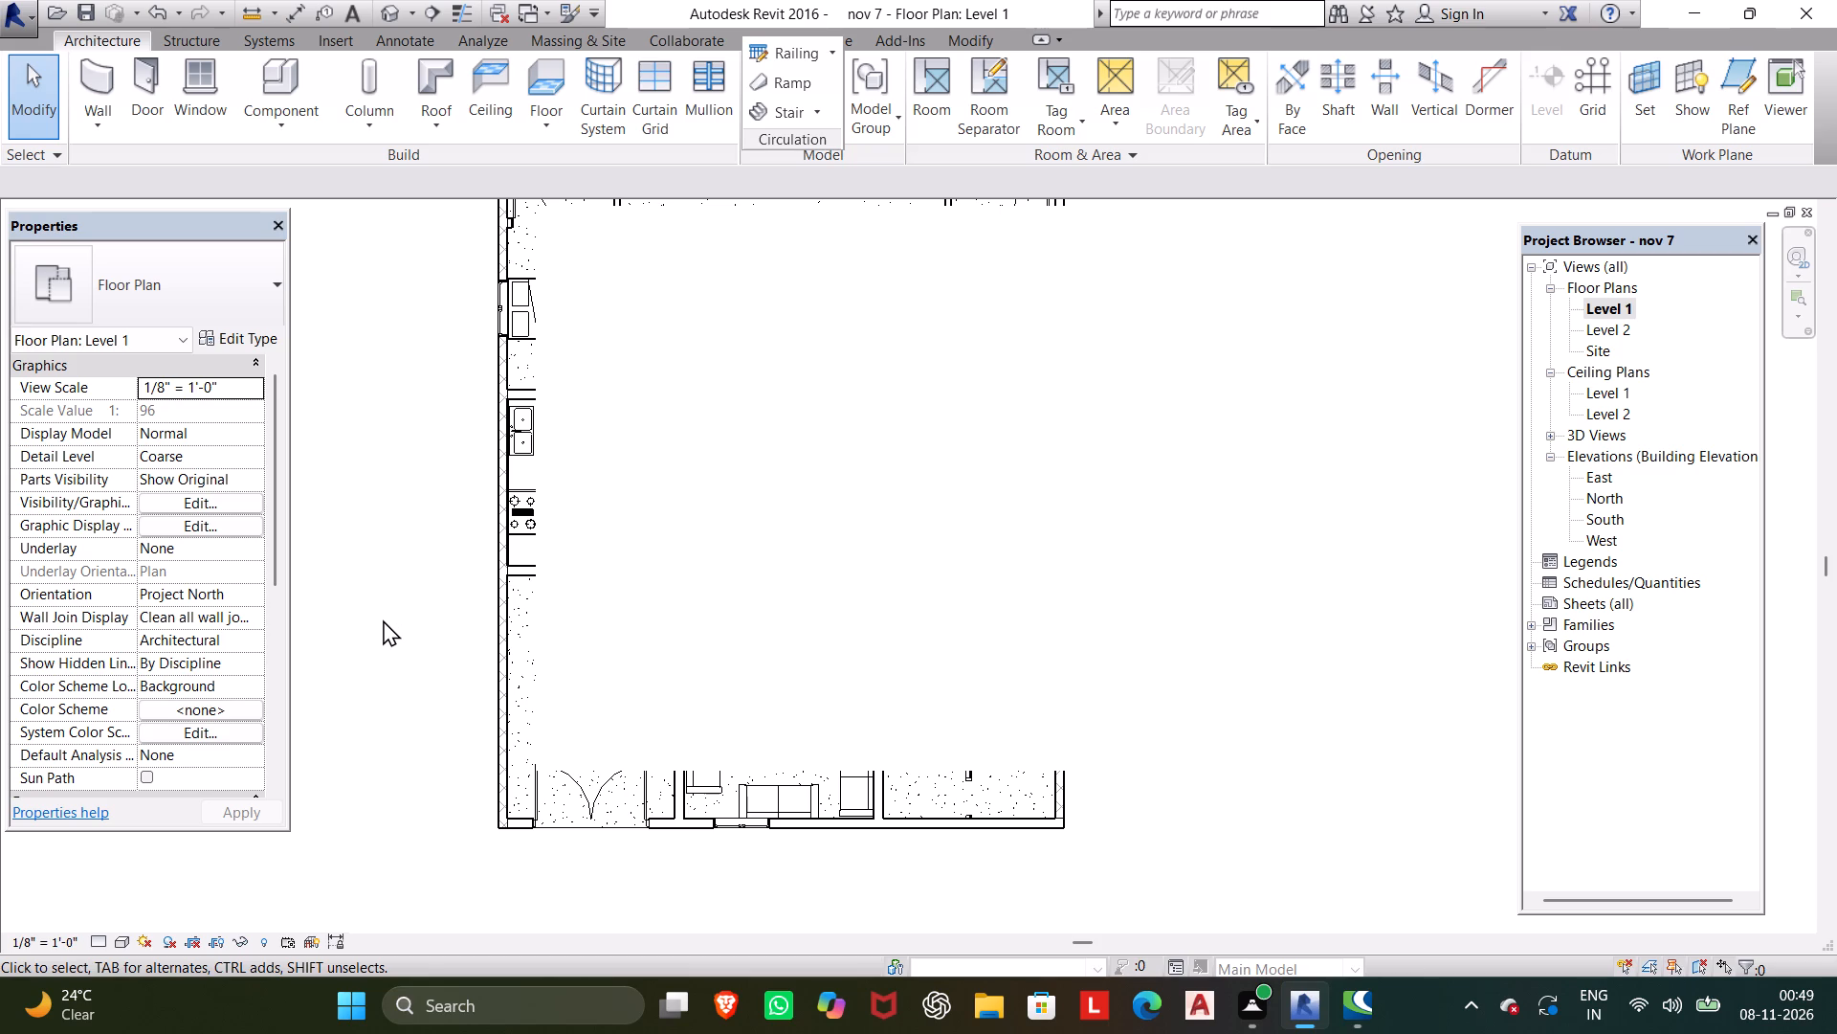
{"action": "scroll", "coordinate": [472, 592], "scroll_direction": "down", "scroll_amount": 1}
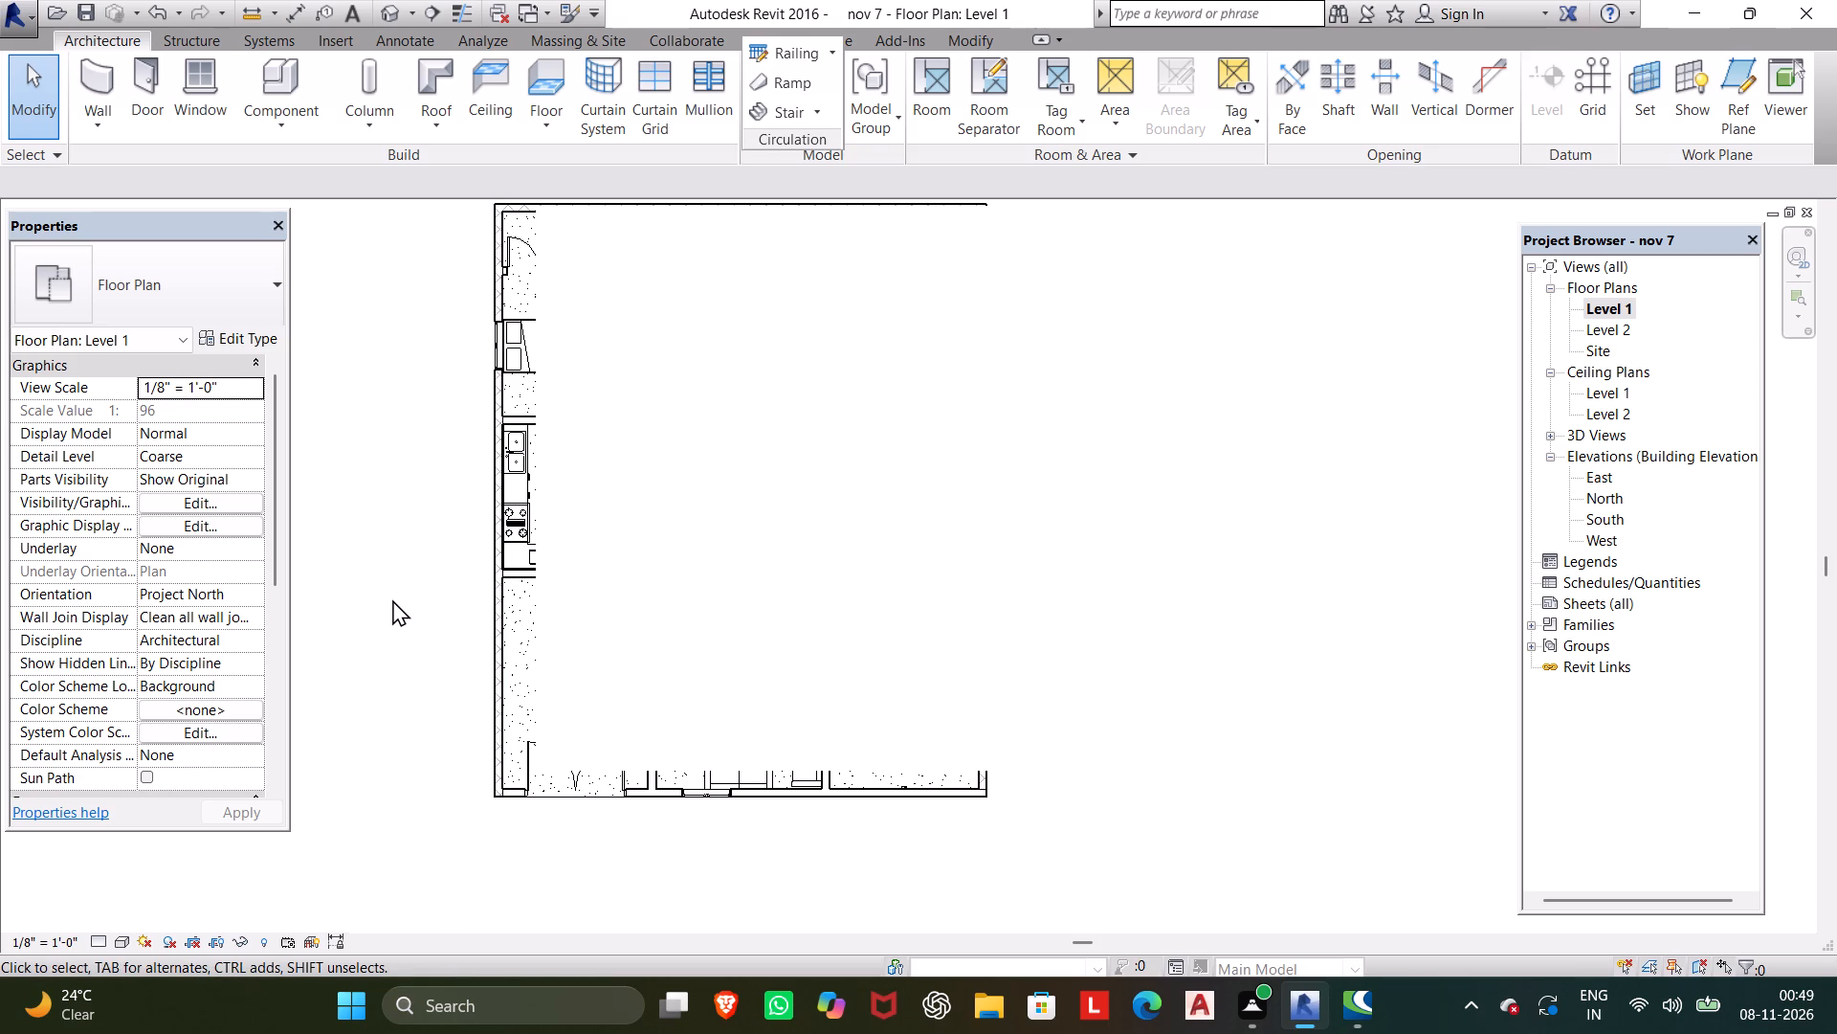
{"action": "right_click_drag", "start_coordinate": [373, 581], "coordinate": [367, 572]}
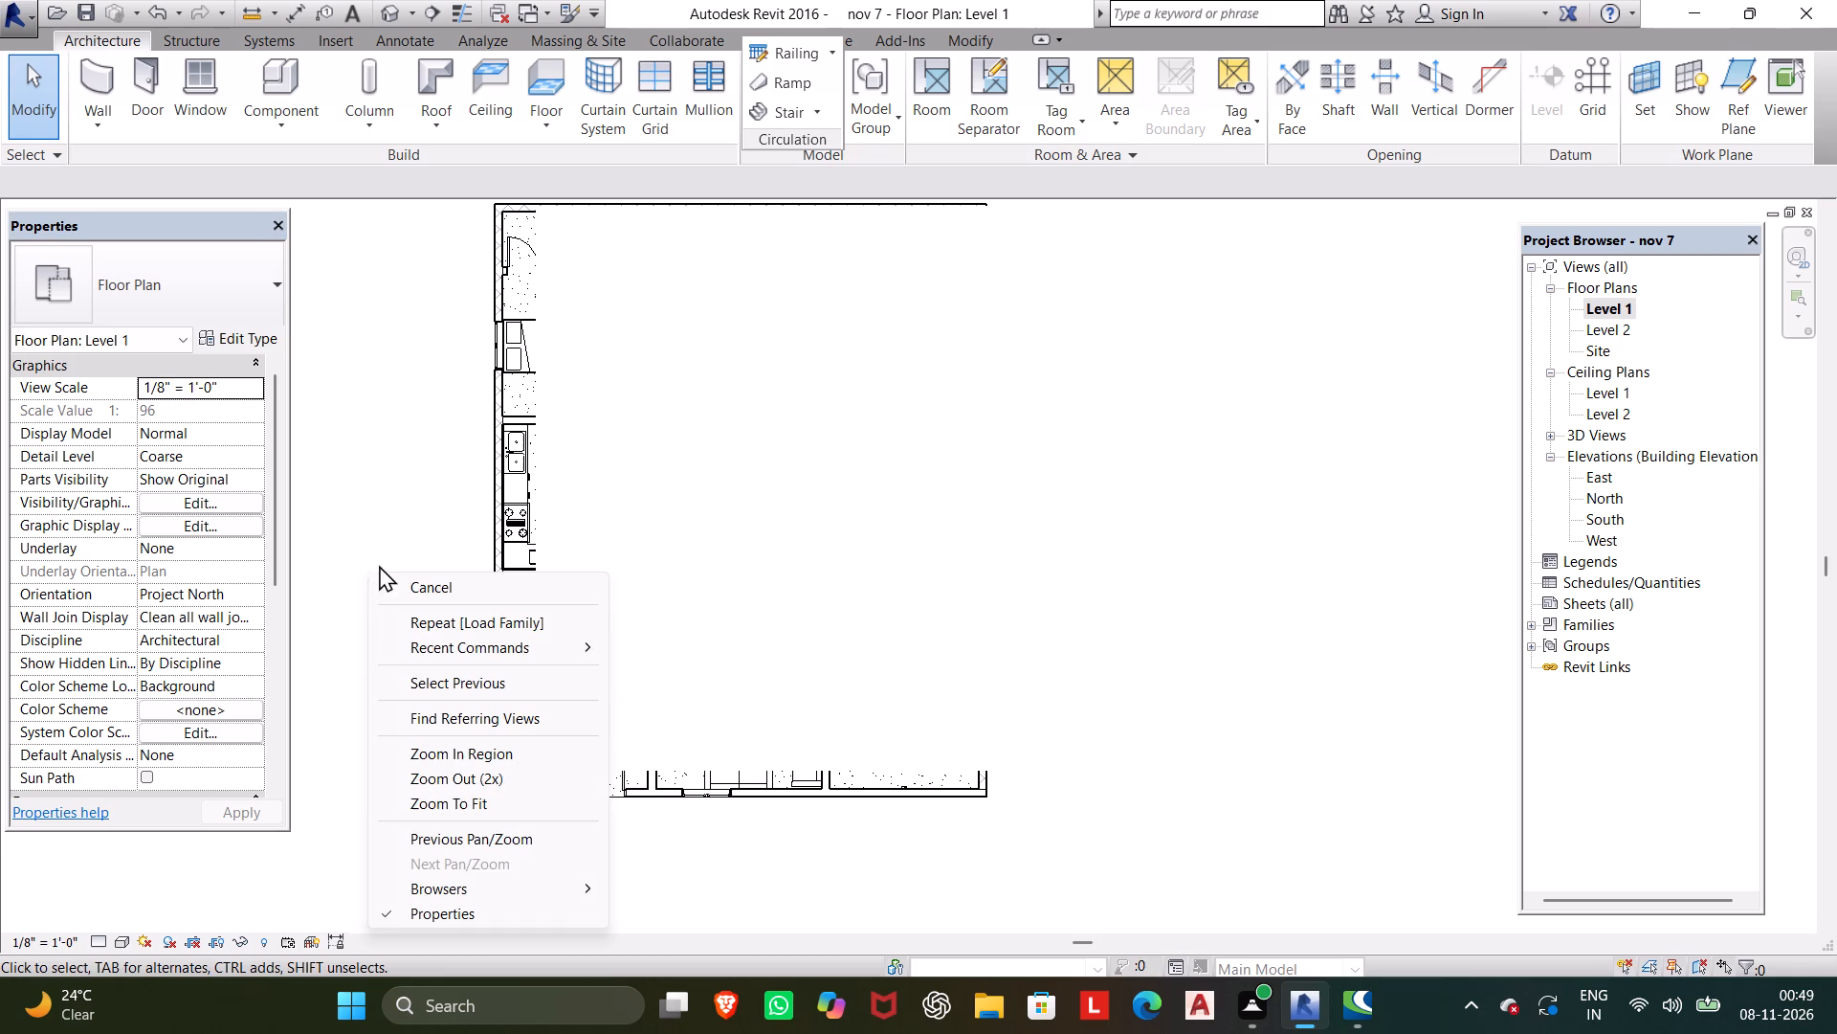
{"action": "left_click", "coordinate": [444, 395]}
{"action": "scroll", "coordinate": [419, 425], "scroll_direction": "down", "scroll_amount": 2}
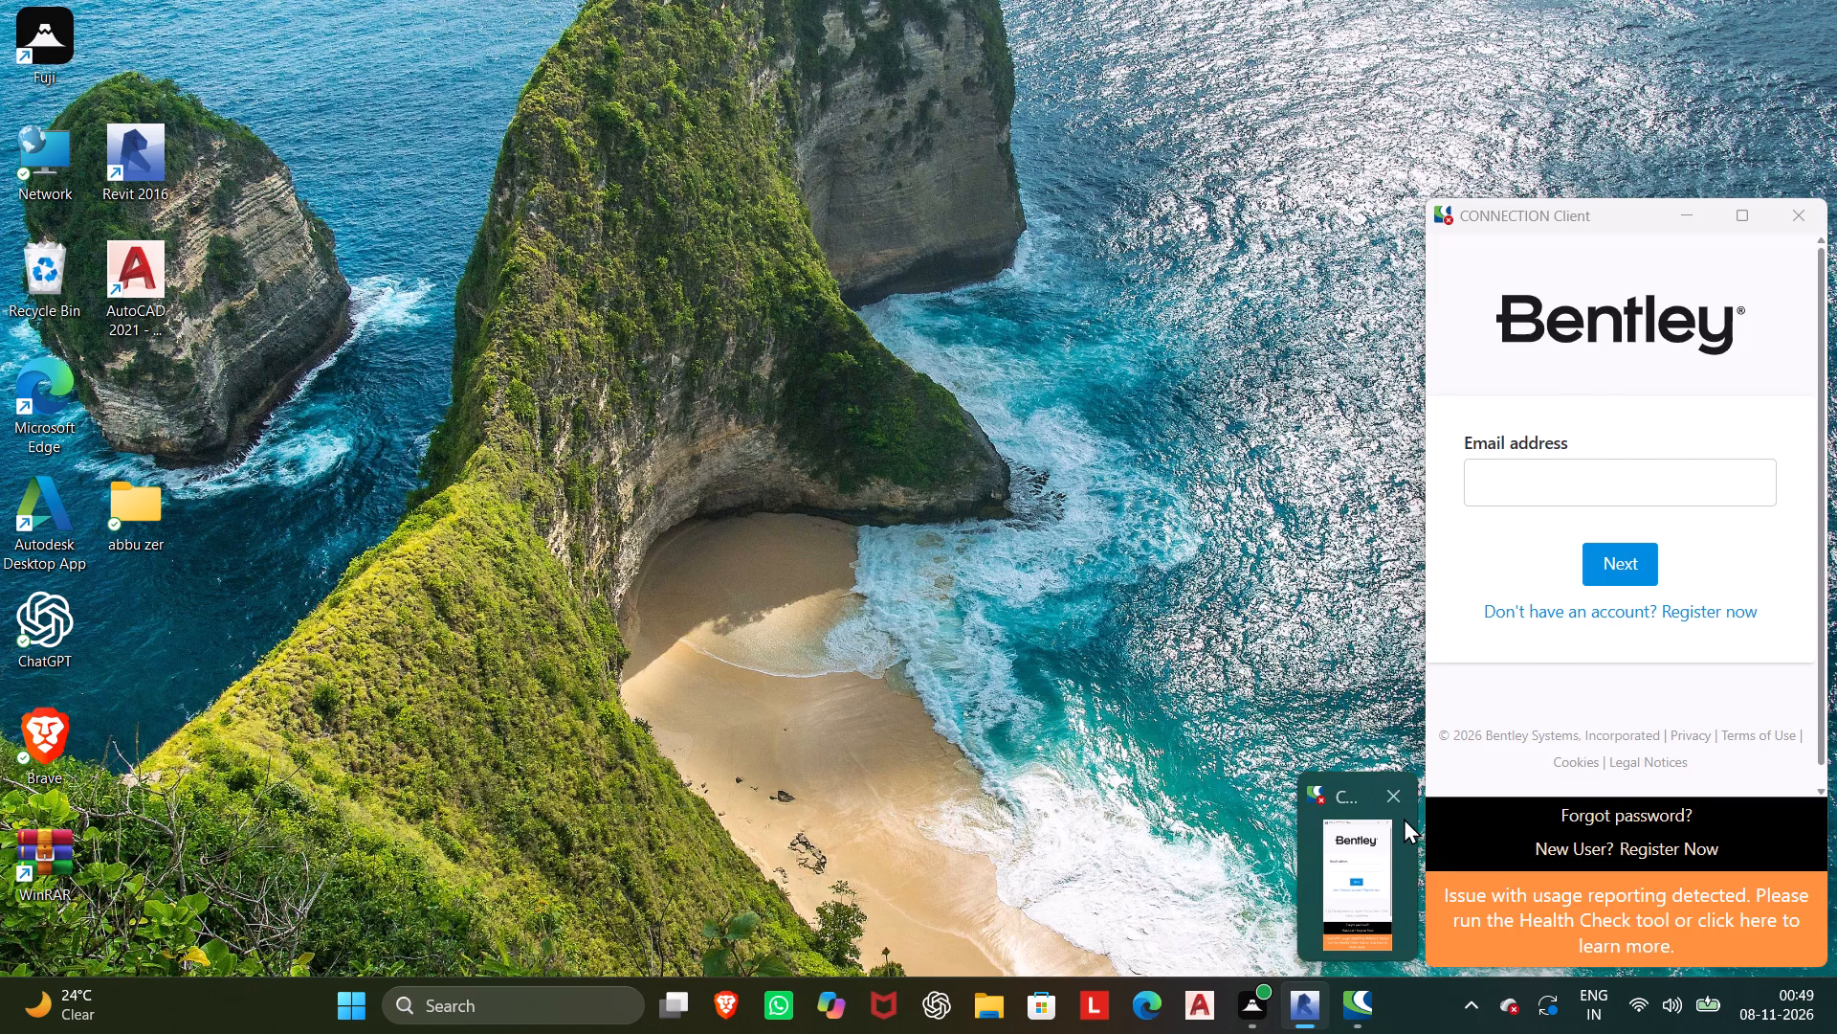
Close the Bentley CONNECTION Client sign-in window.
{"action": "left_click", "coordinate": [1395, 801]}
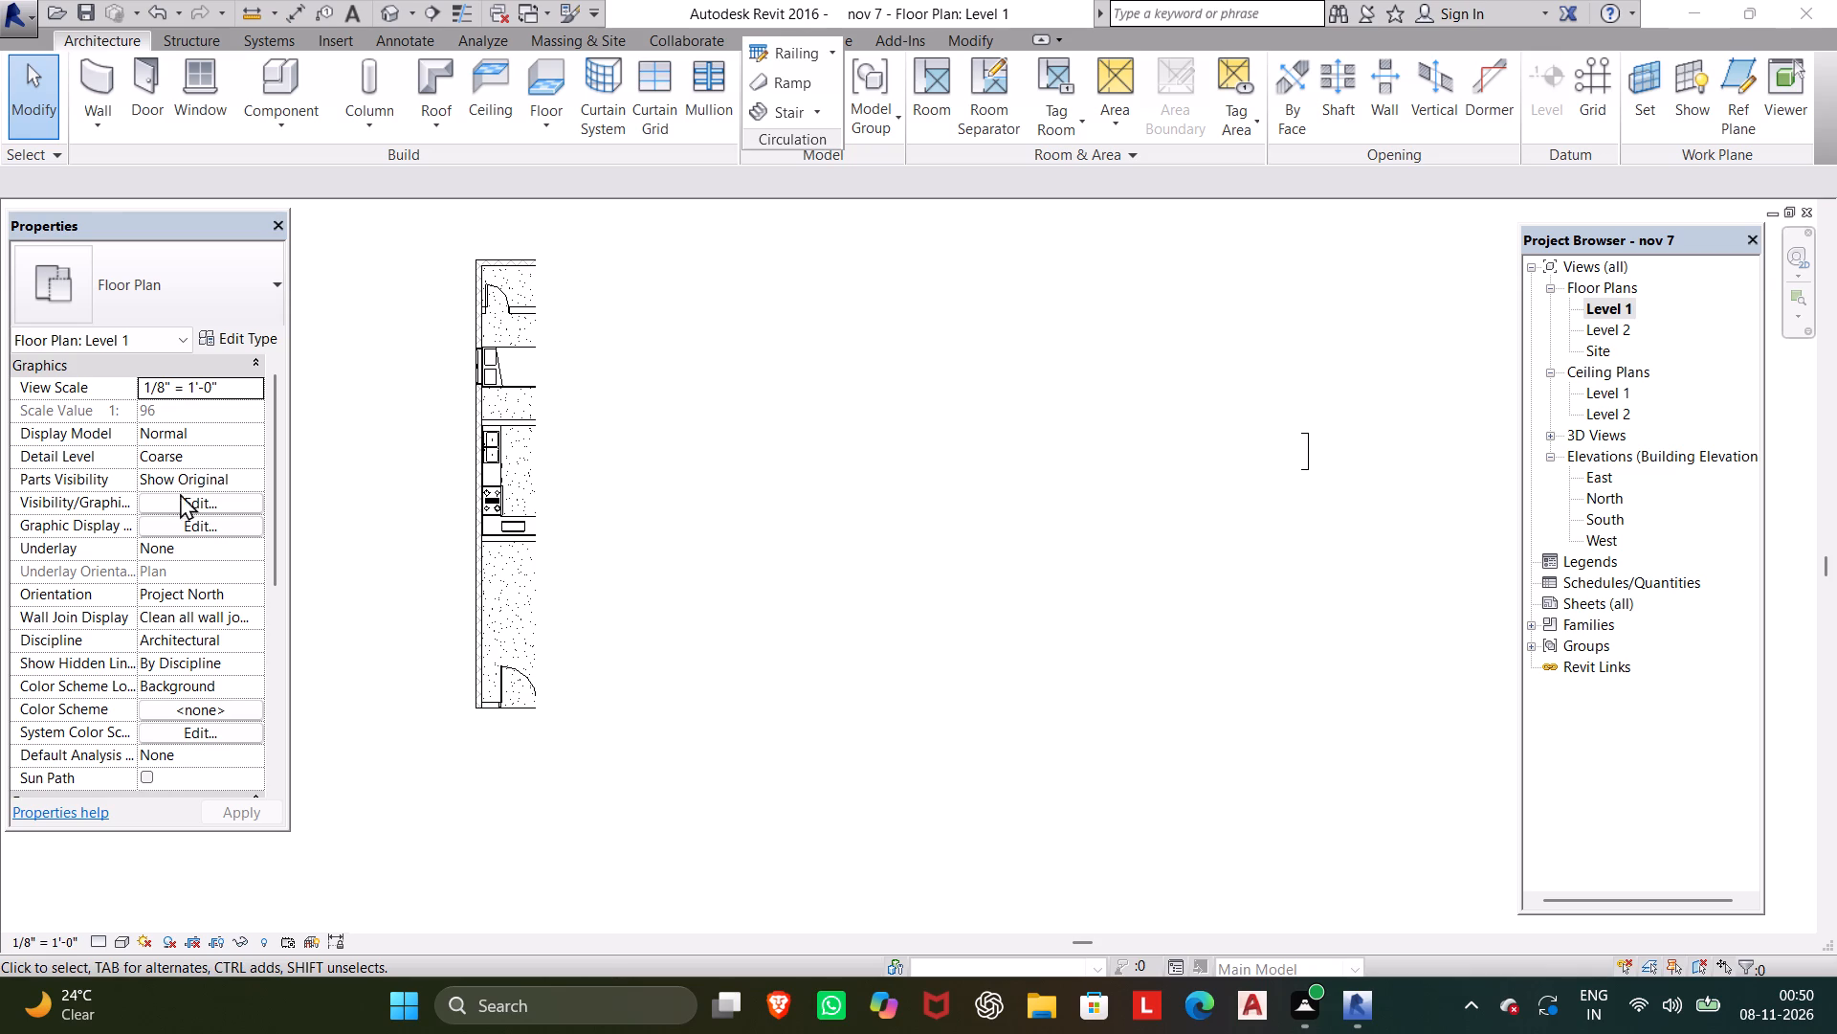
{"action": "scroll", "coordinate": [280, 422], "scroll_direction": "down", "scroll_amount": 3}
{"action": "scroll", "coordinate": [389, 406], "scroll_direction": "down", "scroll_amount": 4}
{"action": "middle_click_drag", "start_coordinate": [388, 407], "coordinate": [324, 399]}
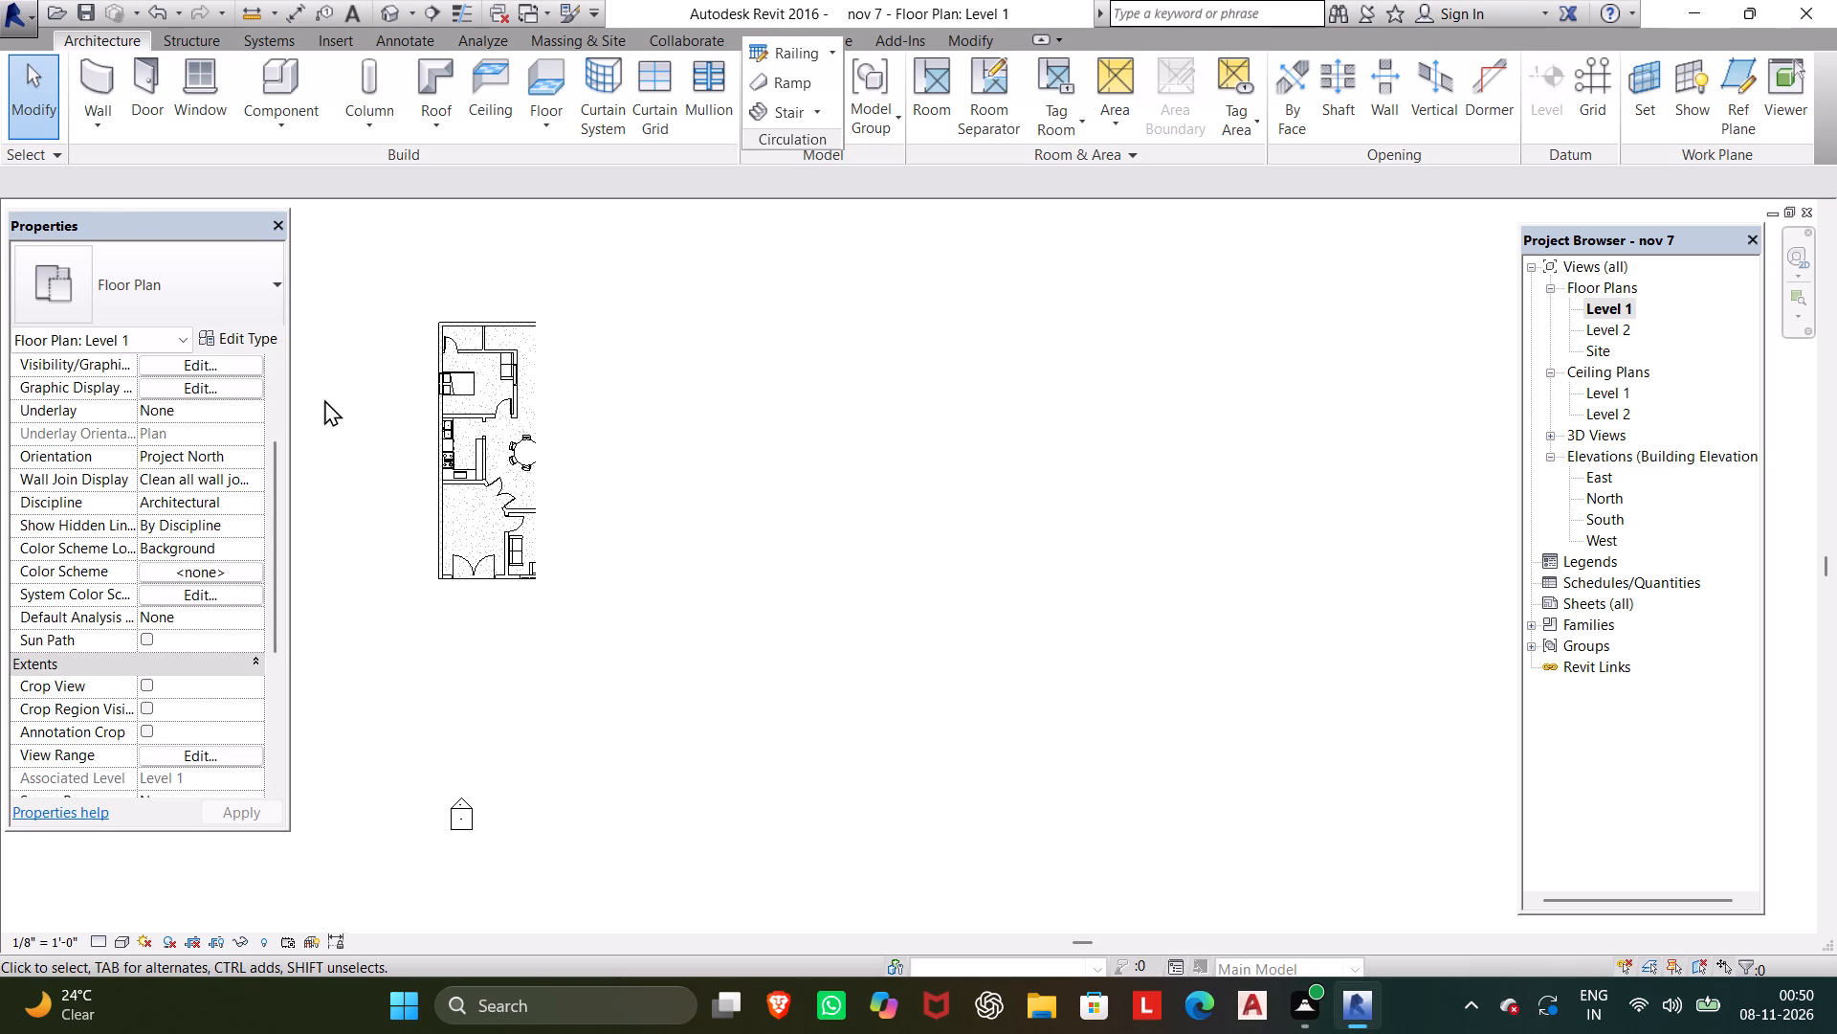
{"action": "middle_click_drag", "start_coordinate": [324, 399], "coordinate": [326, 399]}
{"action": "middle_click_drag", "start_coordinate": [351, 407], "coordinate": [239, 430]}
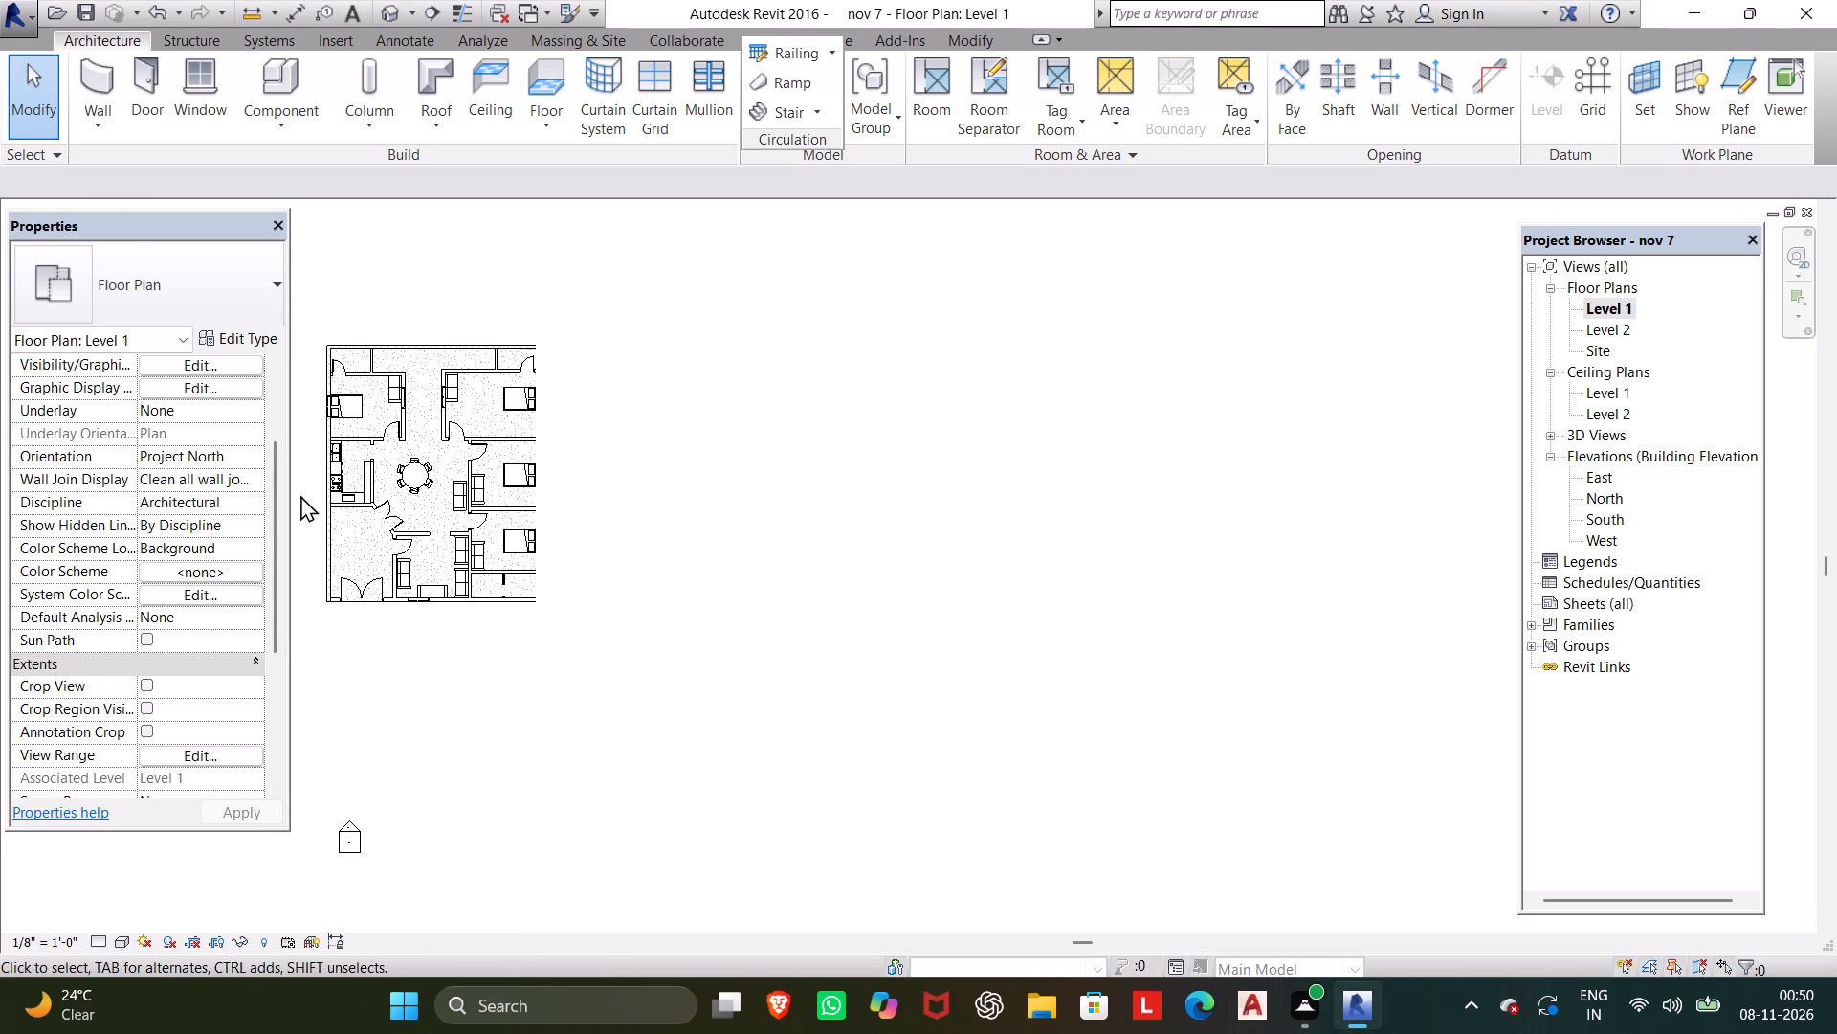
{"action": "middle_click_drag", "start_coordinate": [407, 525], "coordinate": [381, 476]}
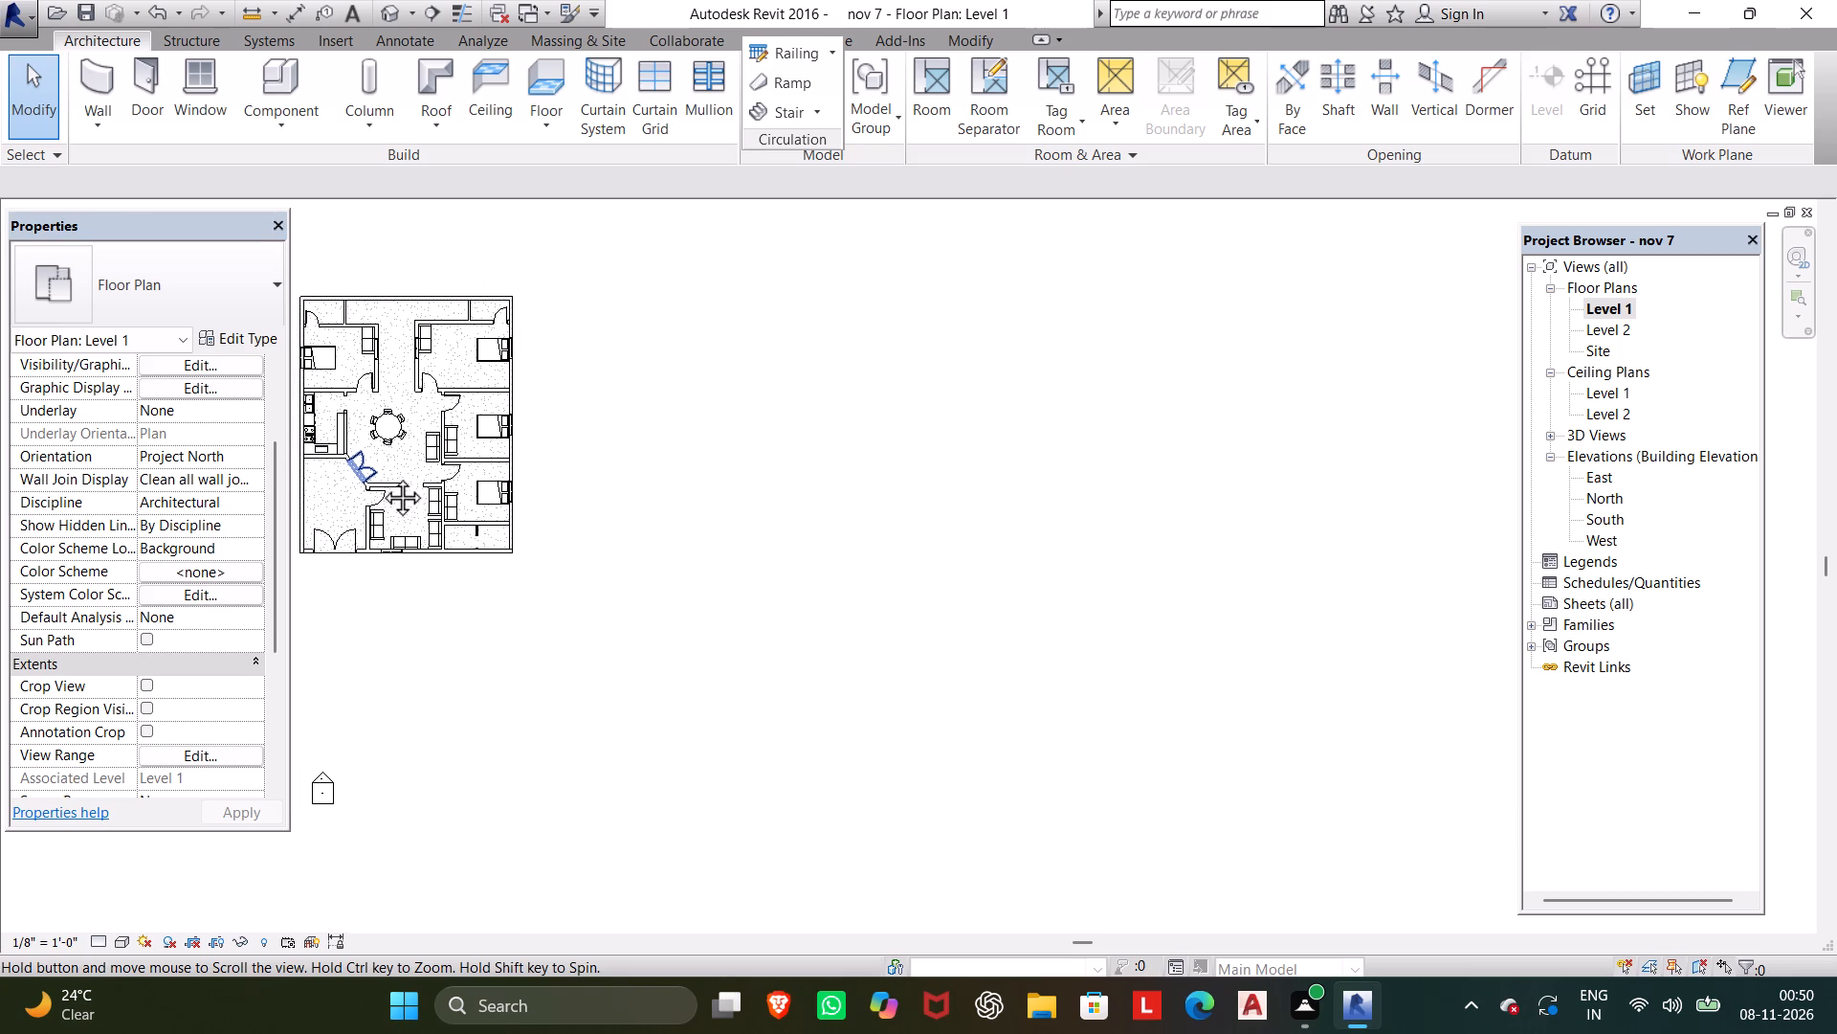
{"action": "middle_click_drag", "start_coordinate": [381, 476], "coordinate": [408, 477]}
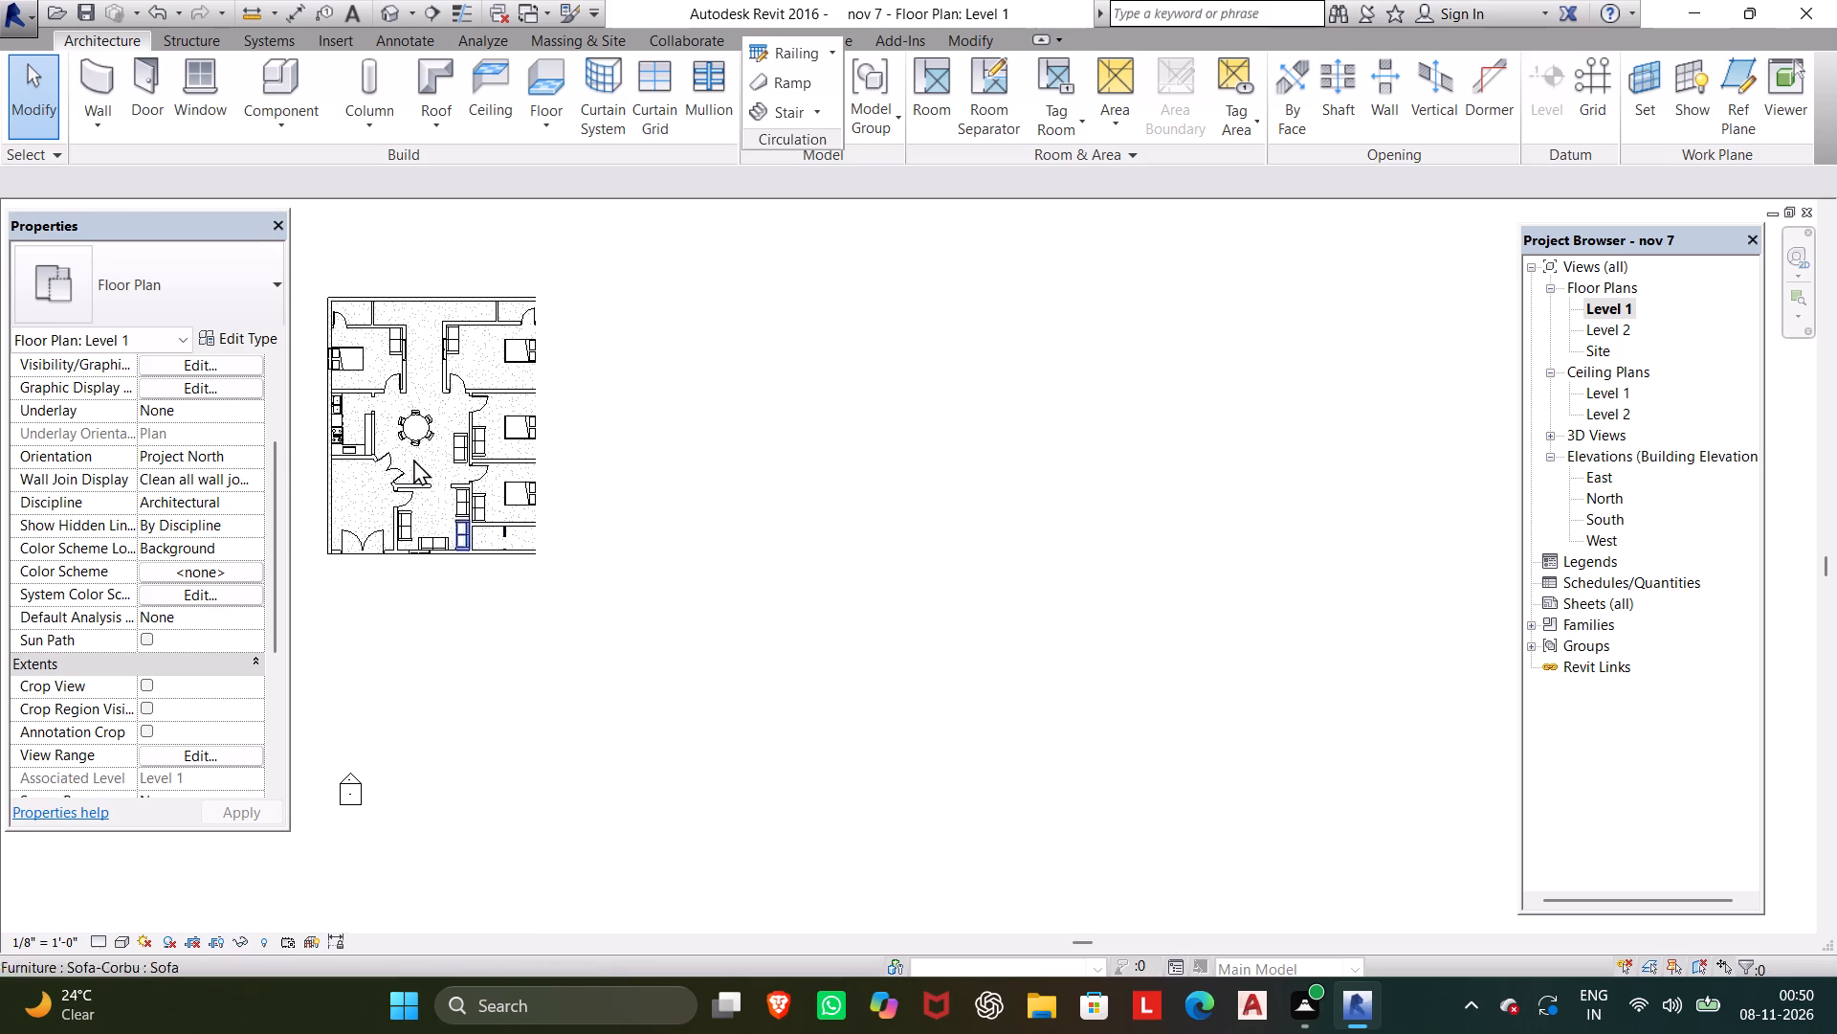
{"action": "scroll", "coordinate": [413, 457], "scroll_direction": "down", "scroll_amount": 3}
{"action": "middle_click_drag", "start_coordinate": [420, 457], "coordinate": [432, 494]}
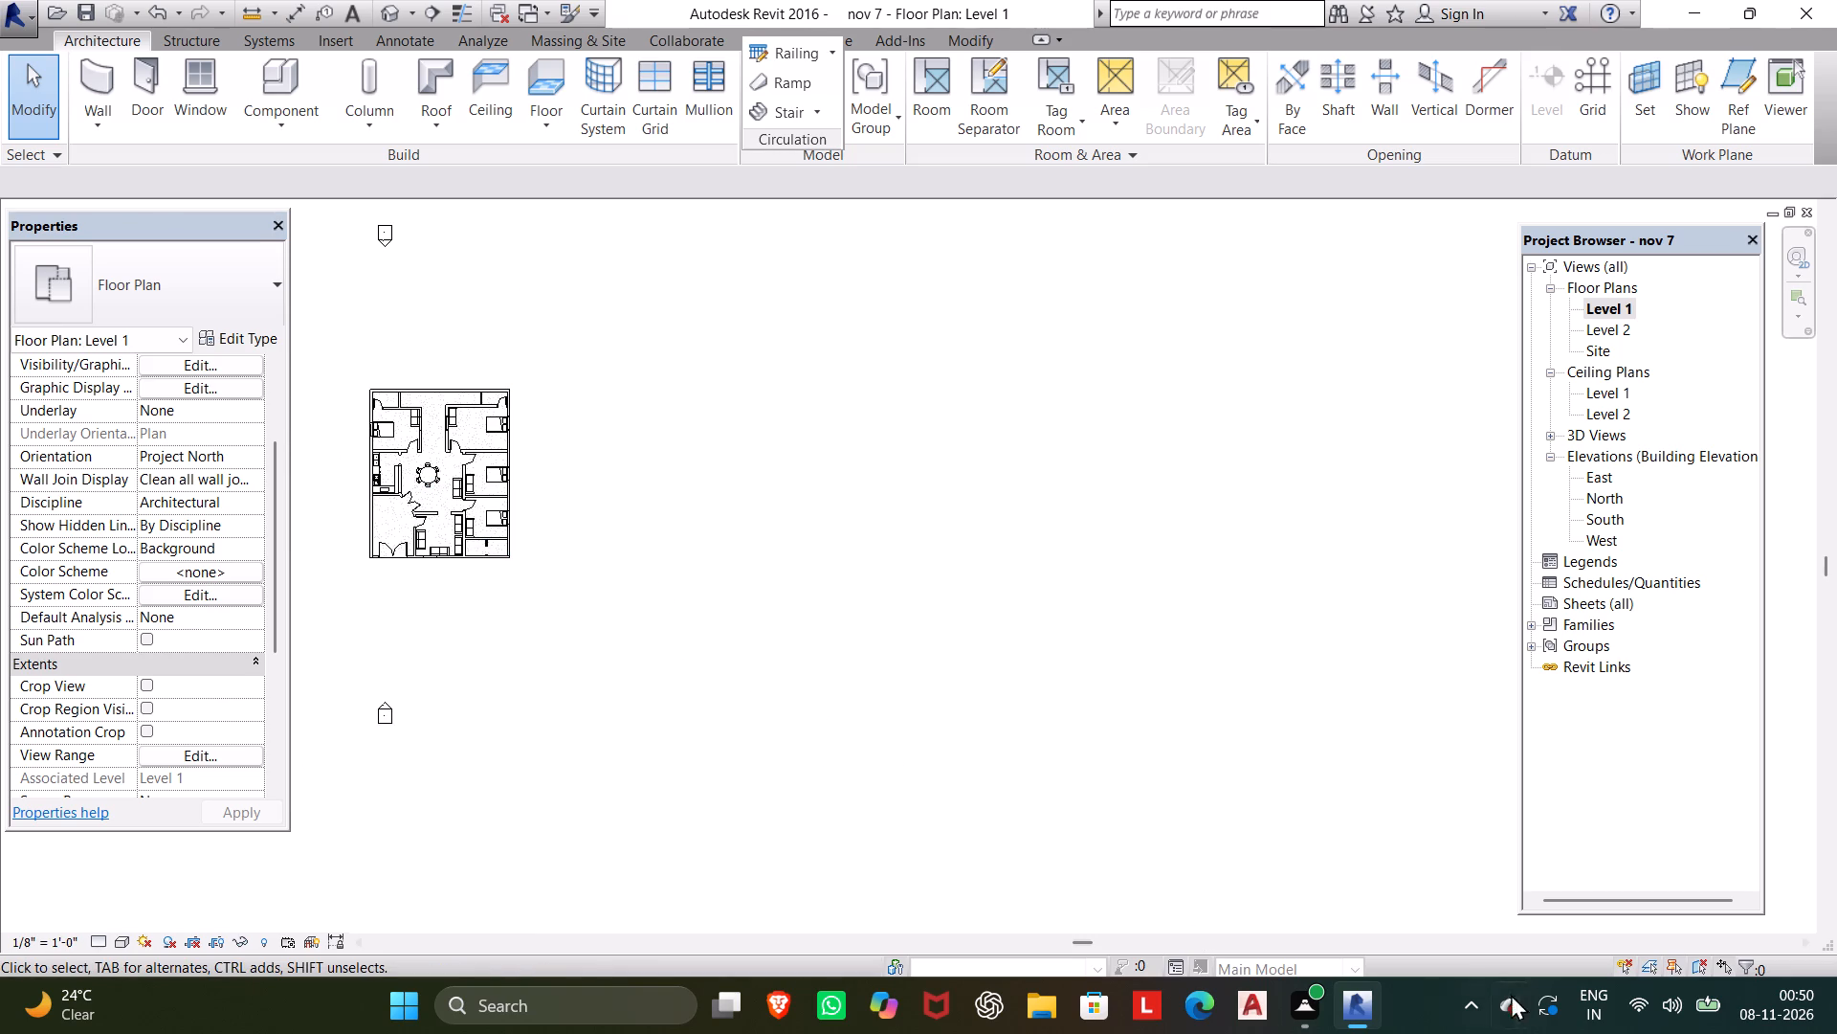
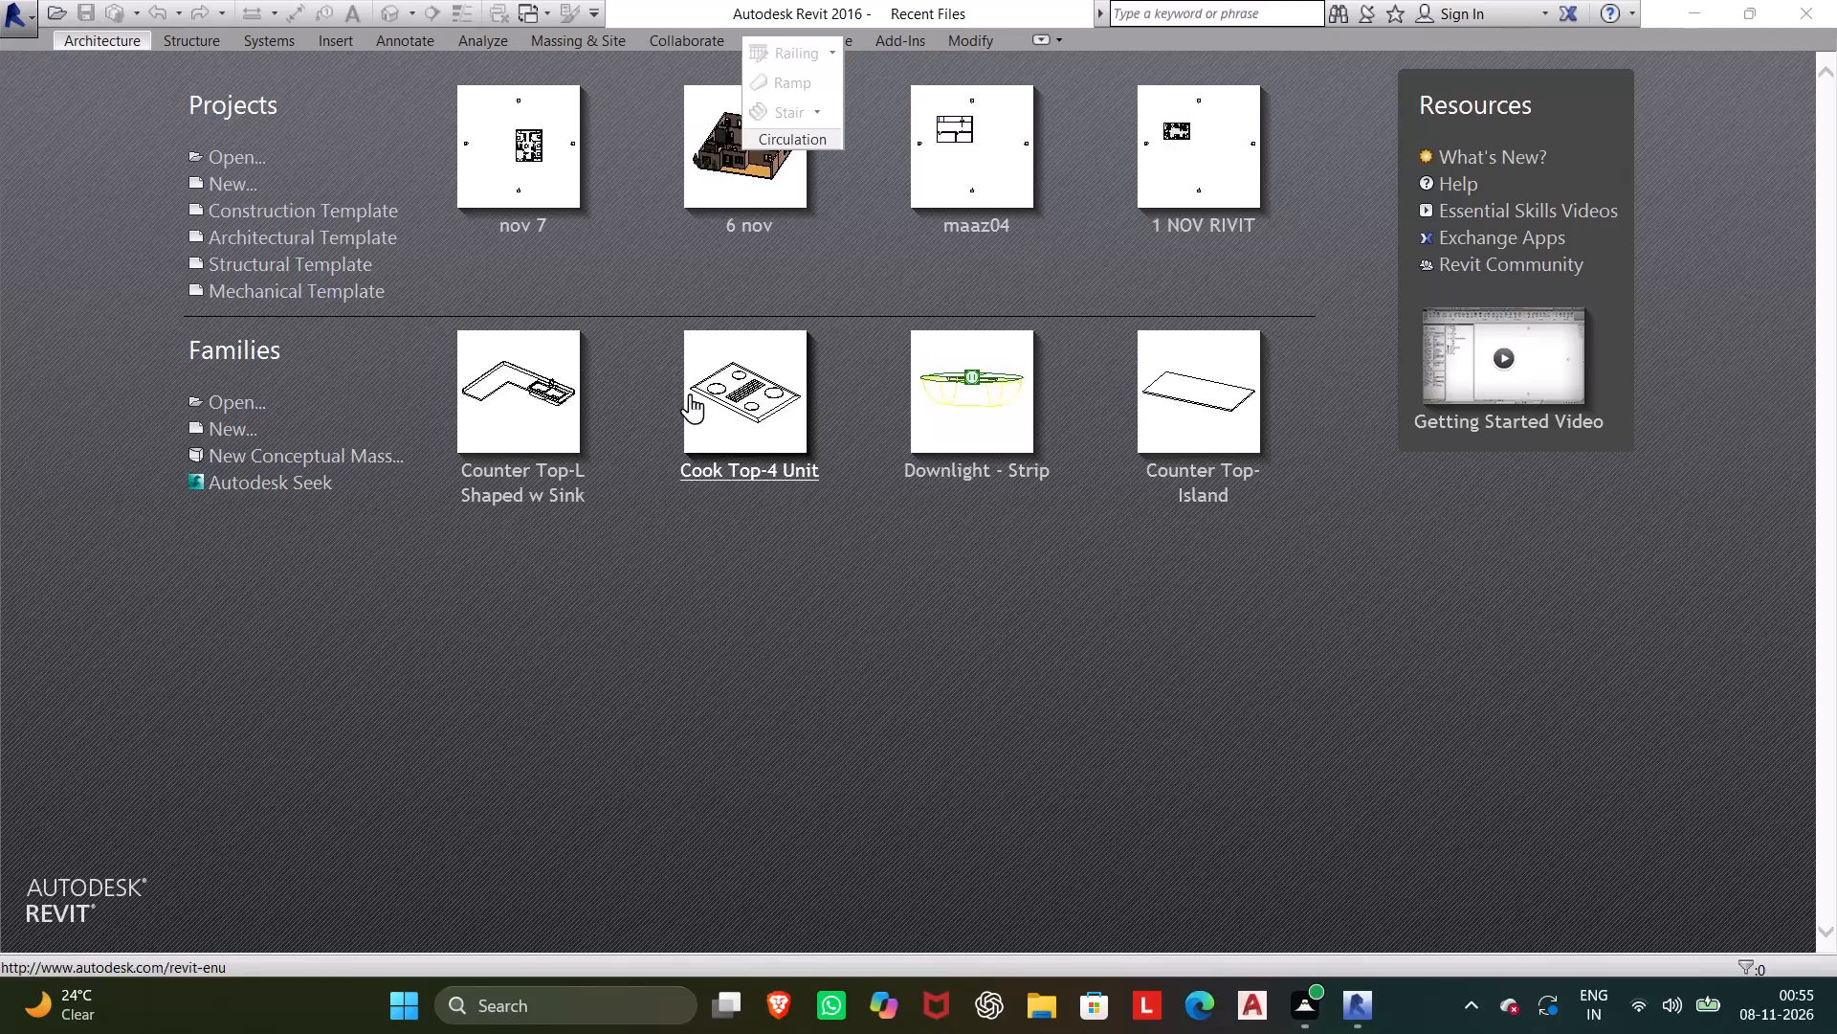
Reopen the recent project nov 7 and bring the whole Level 1 floor plan into view.
{"action": "double_click", "coordinate": [472, 142]}
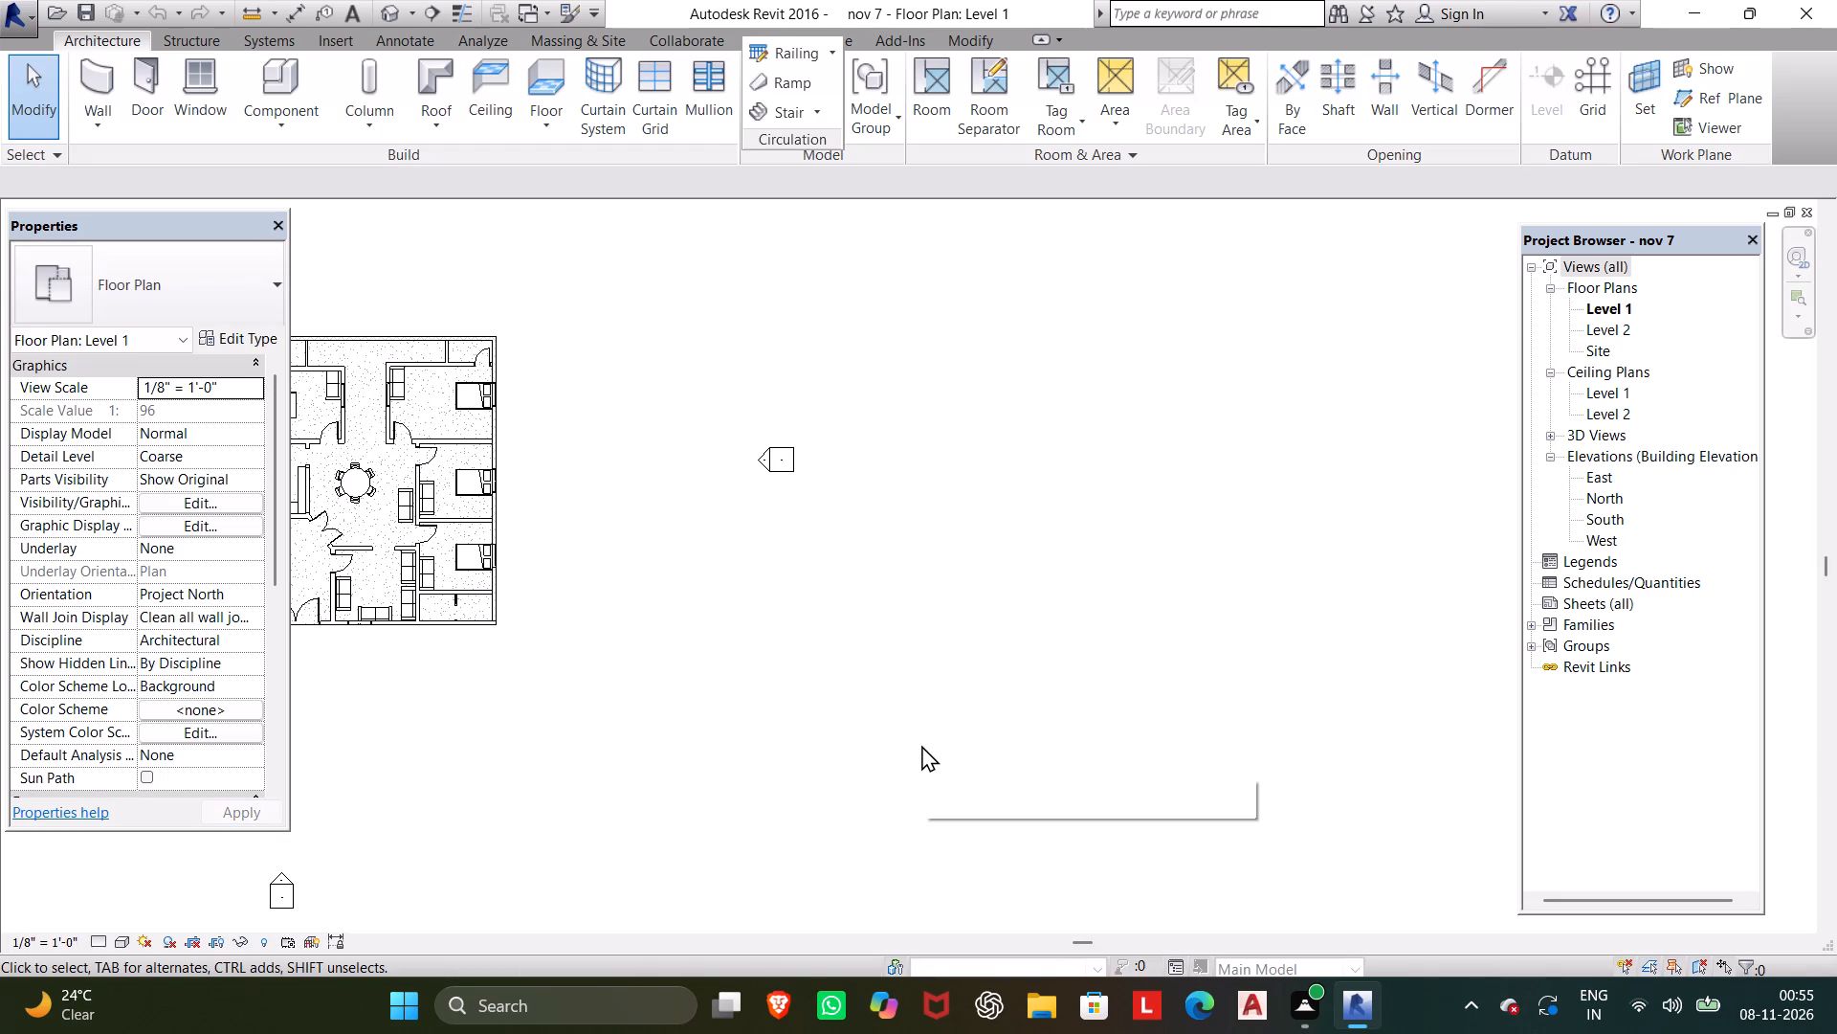
{"action": "scroll", "coordinate": [747, 422], "scroll_direction": "down", "scroll_amount": 2}
{"action": "middle_click_drag", "start_coordinate": [747, 420], "coordinate": [831, 443]}
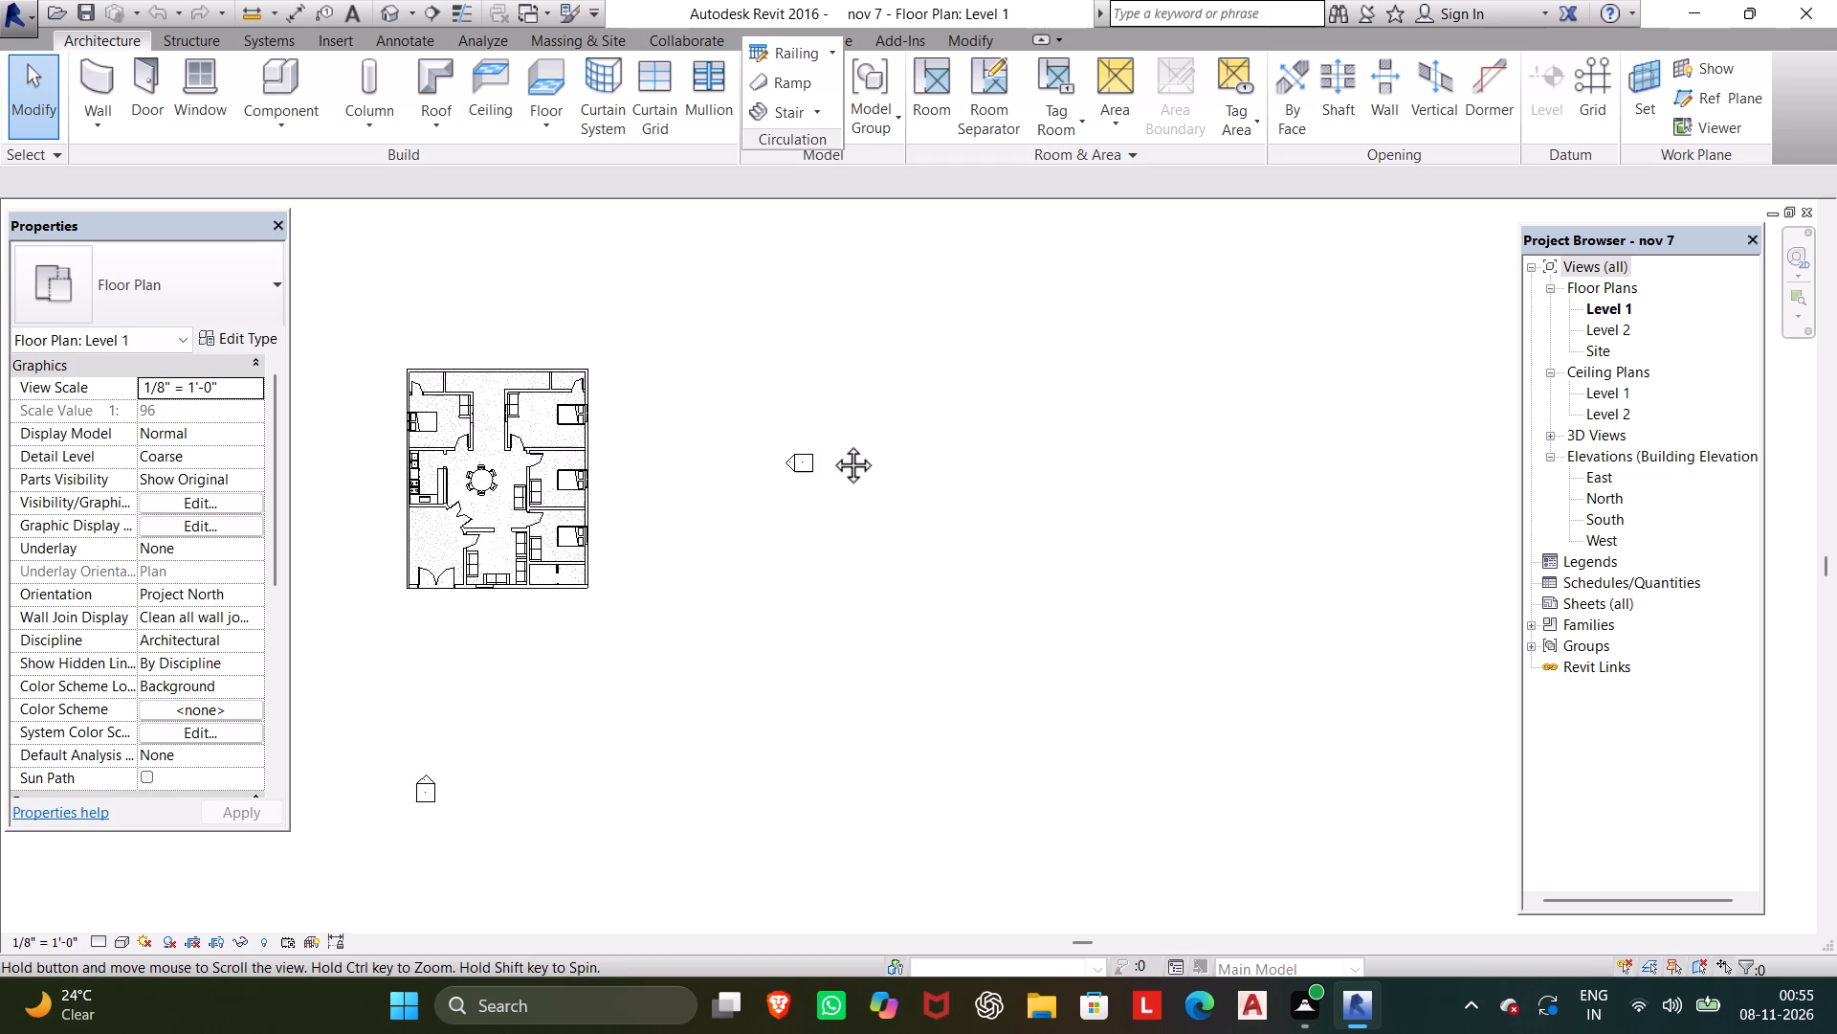
{"action": "middle_click_drag", "start_coordinate": [831, 443], "coordinate": [1136, 464]}
{"action": "scroll", "coordinate": [894, 492], "scroll_direction": "up", "scroll_amount": 6}
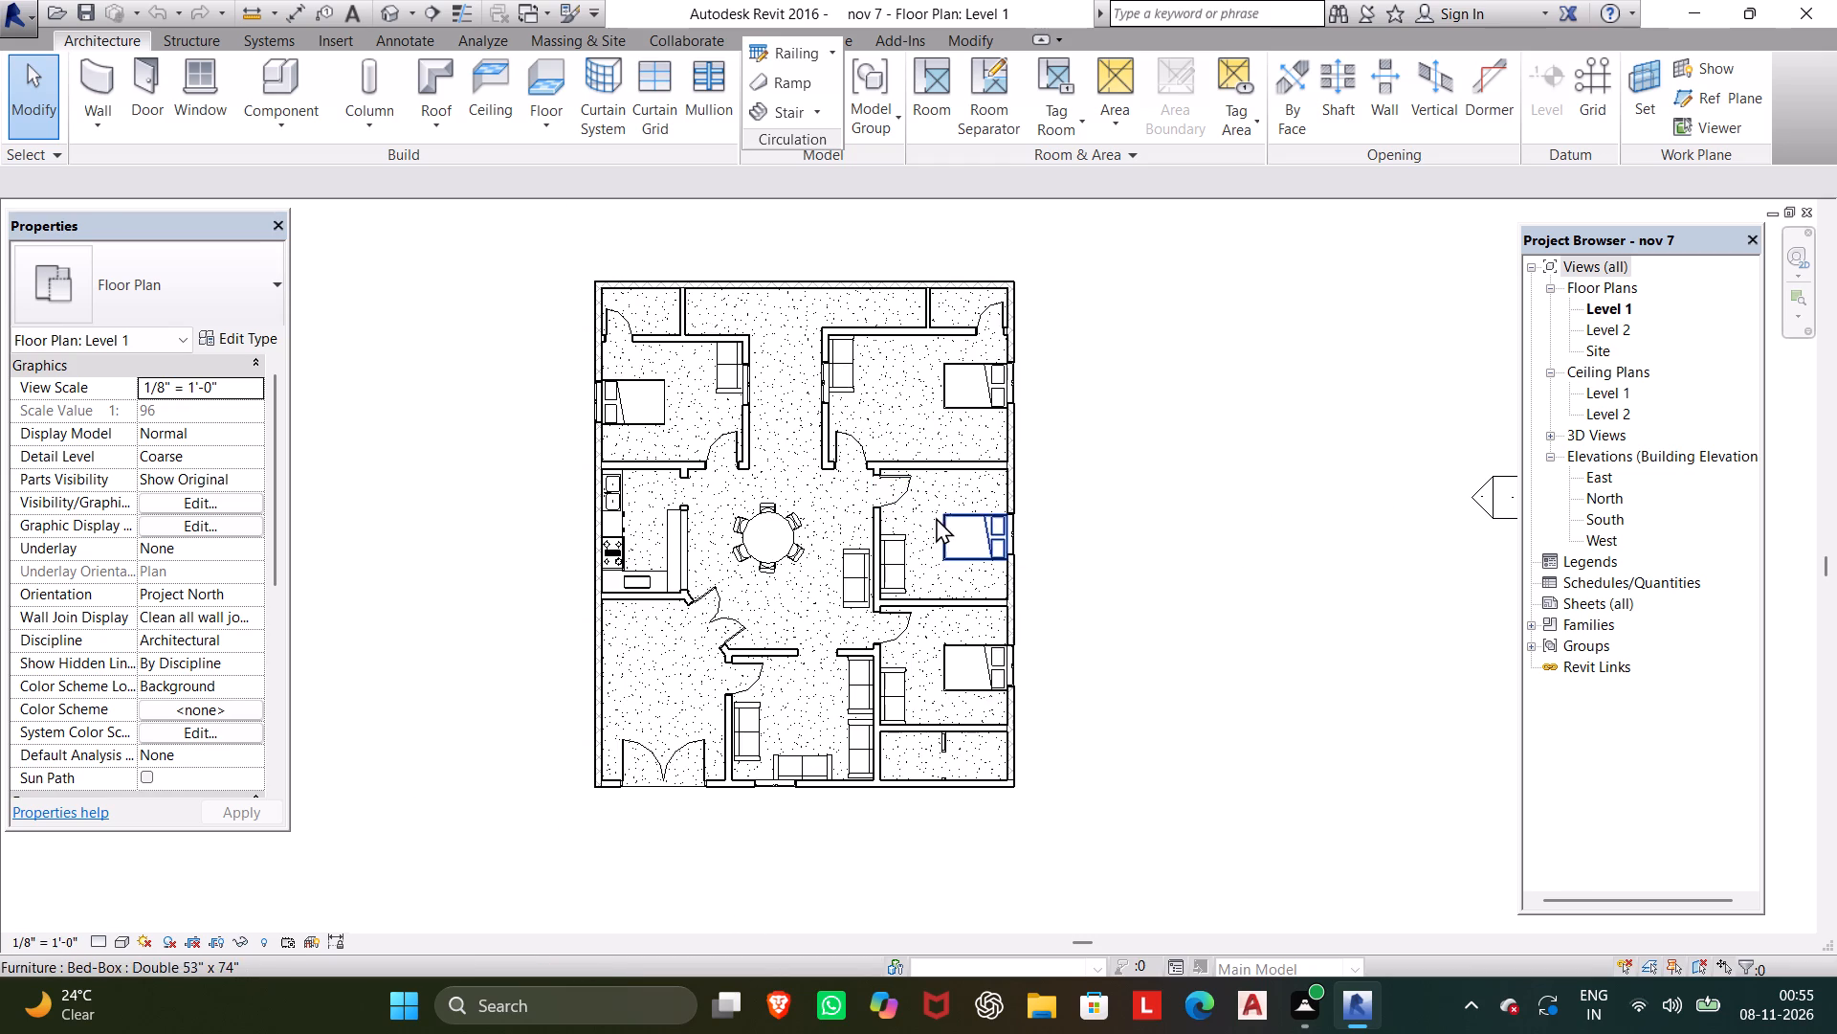
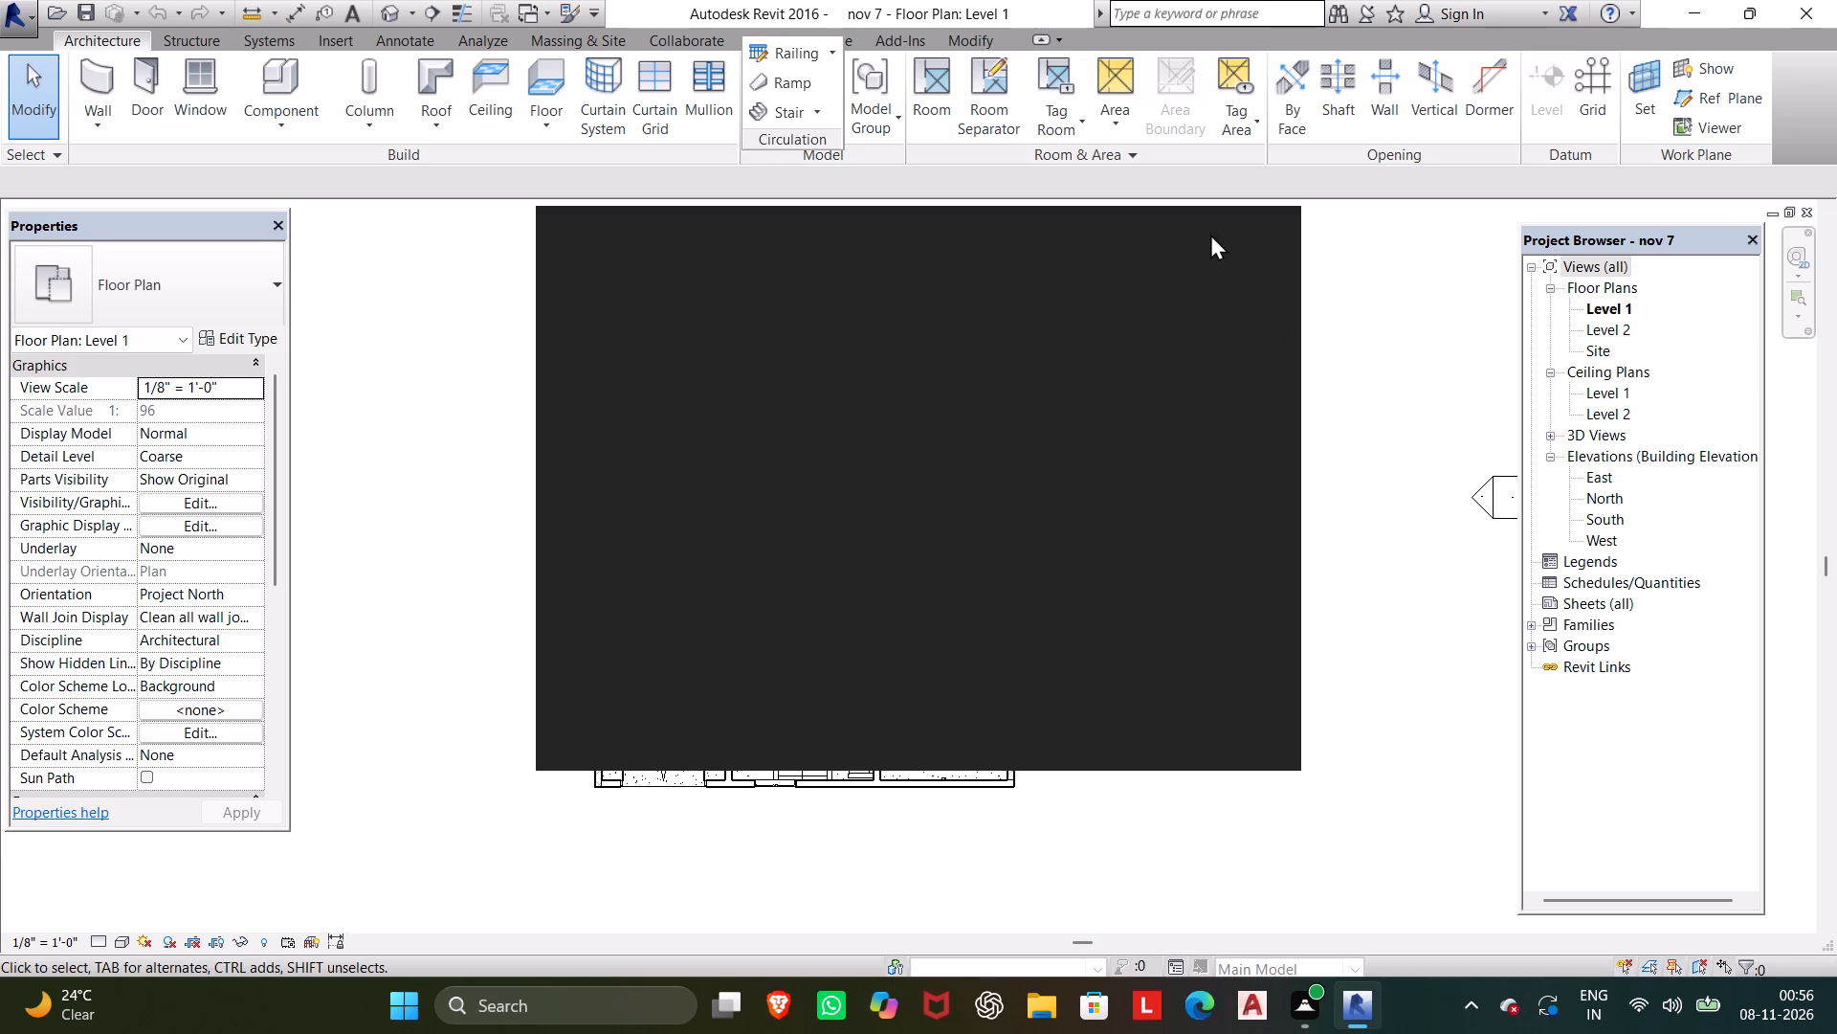
Close the Autodesk access notice covering the Level 1 floor plan.
{"action": "scroll", "coordinate": [1343, 459], "scroll_direction": "down", "scroll_amount": 3}
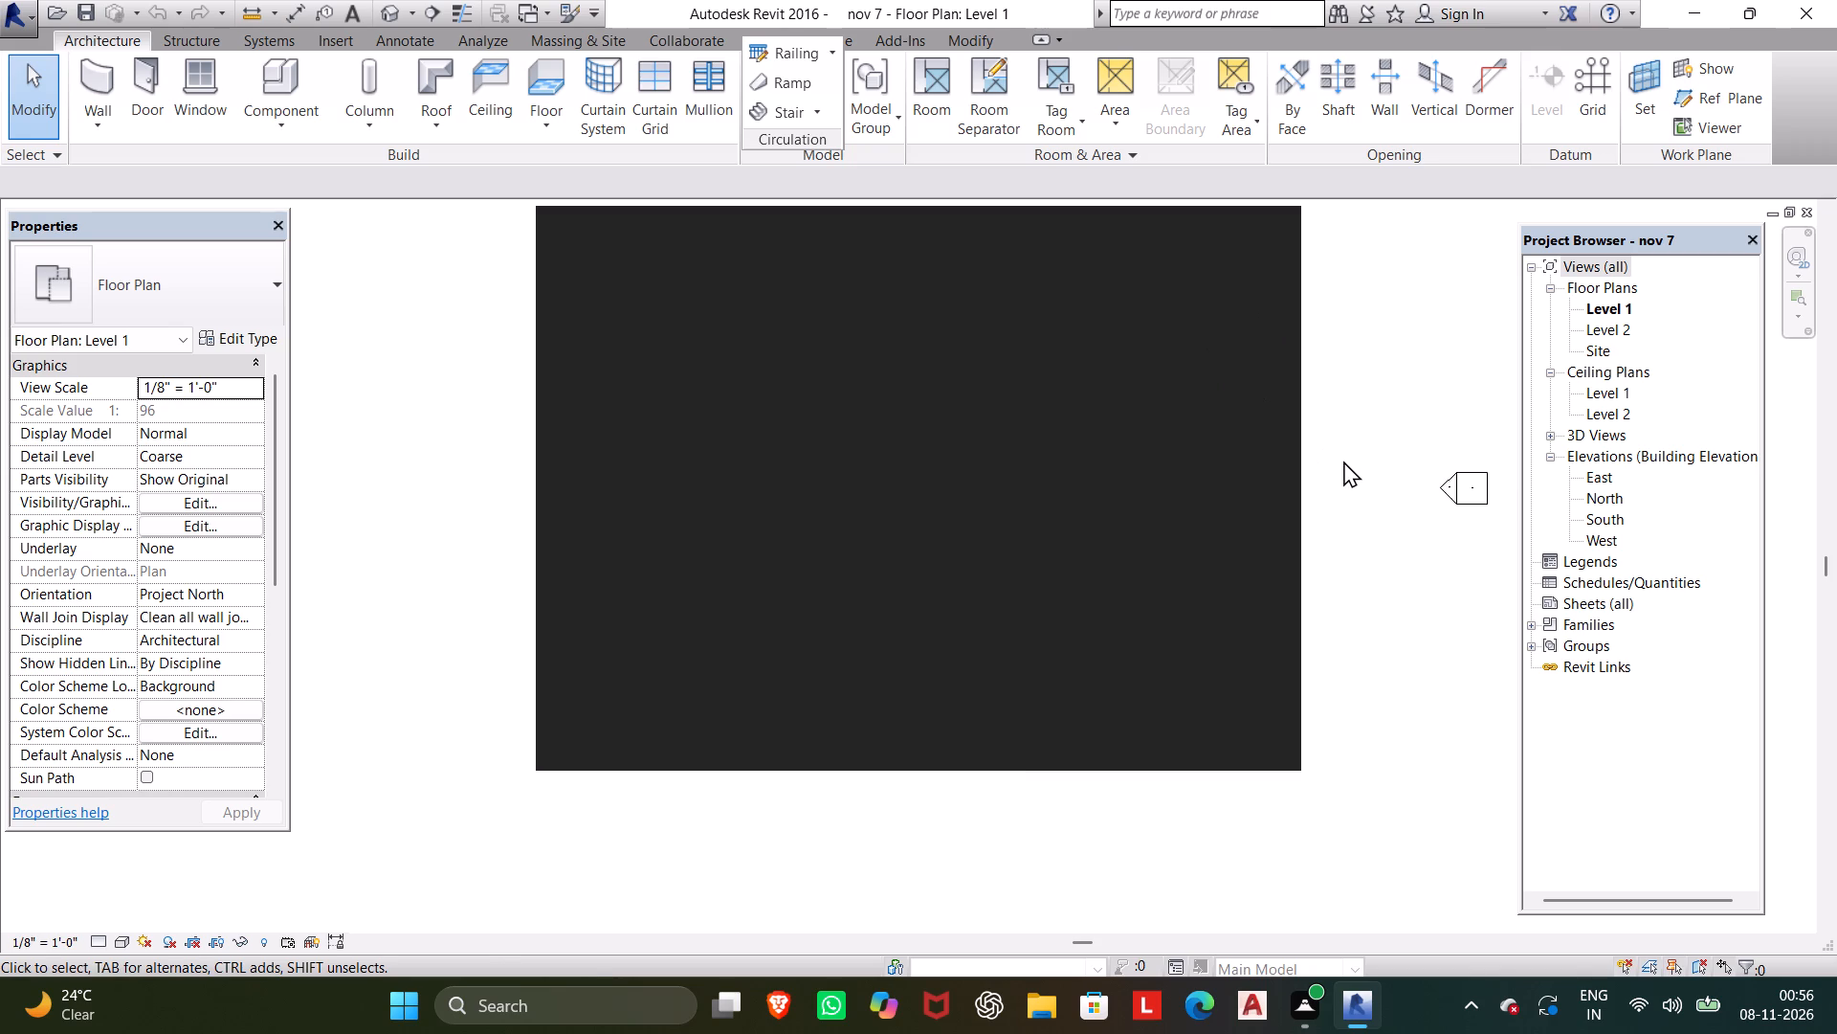
{"action": "middle_click_drag", "start_coordinate": [1343, 461], "coordinate": [1353, 460]}
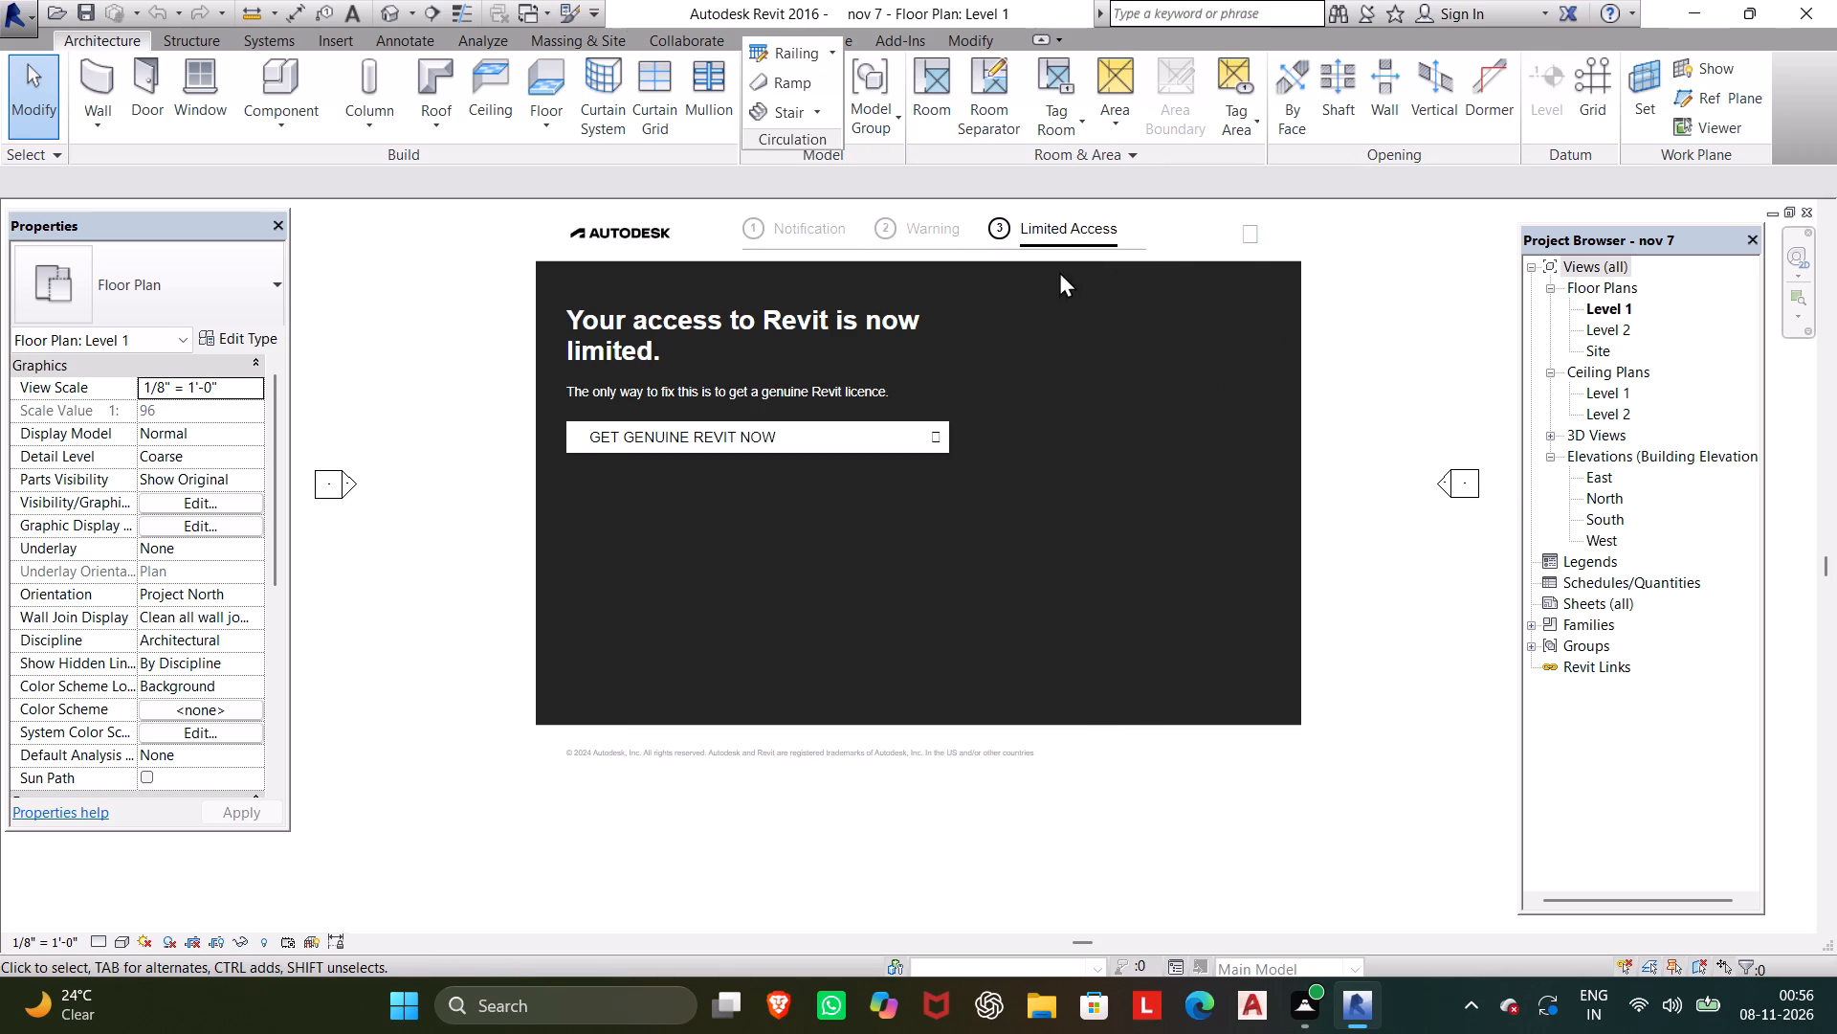
{"action": "left_click", "coordinate": [1250, 234]}
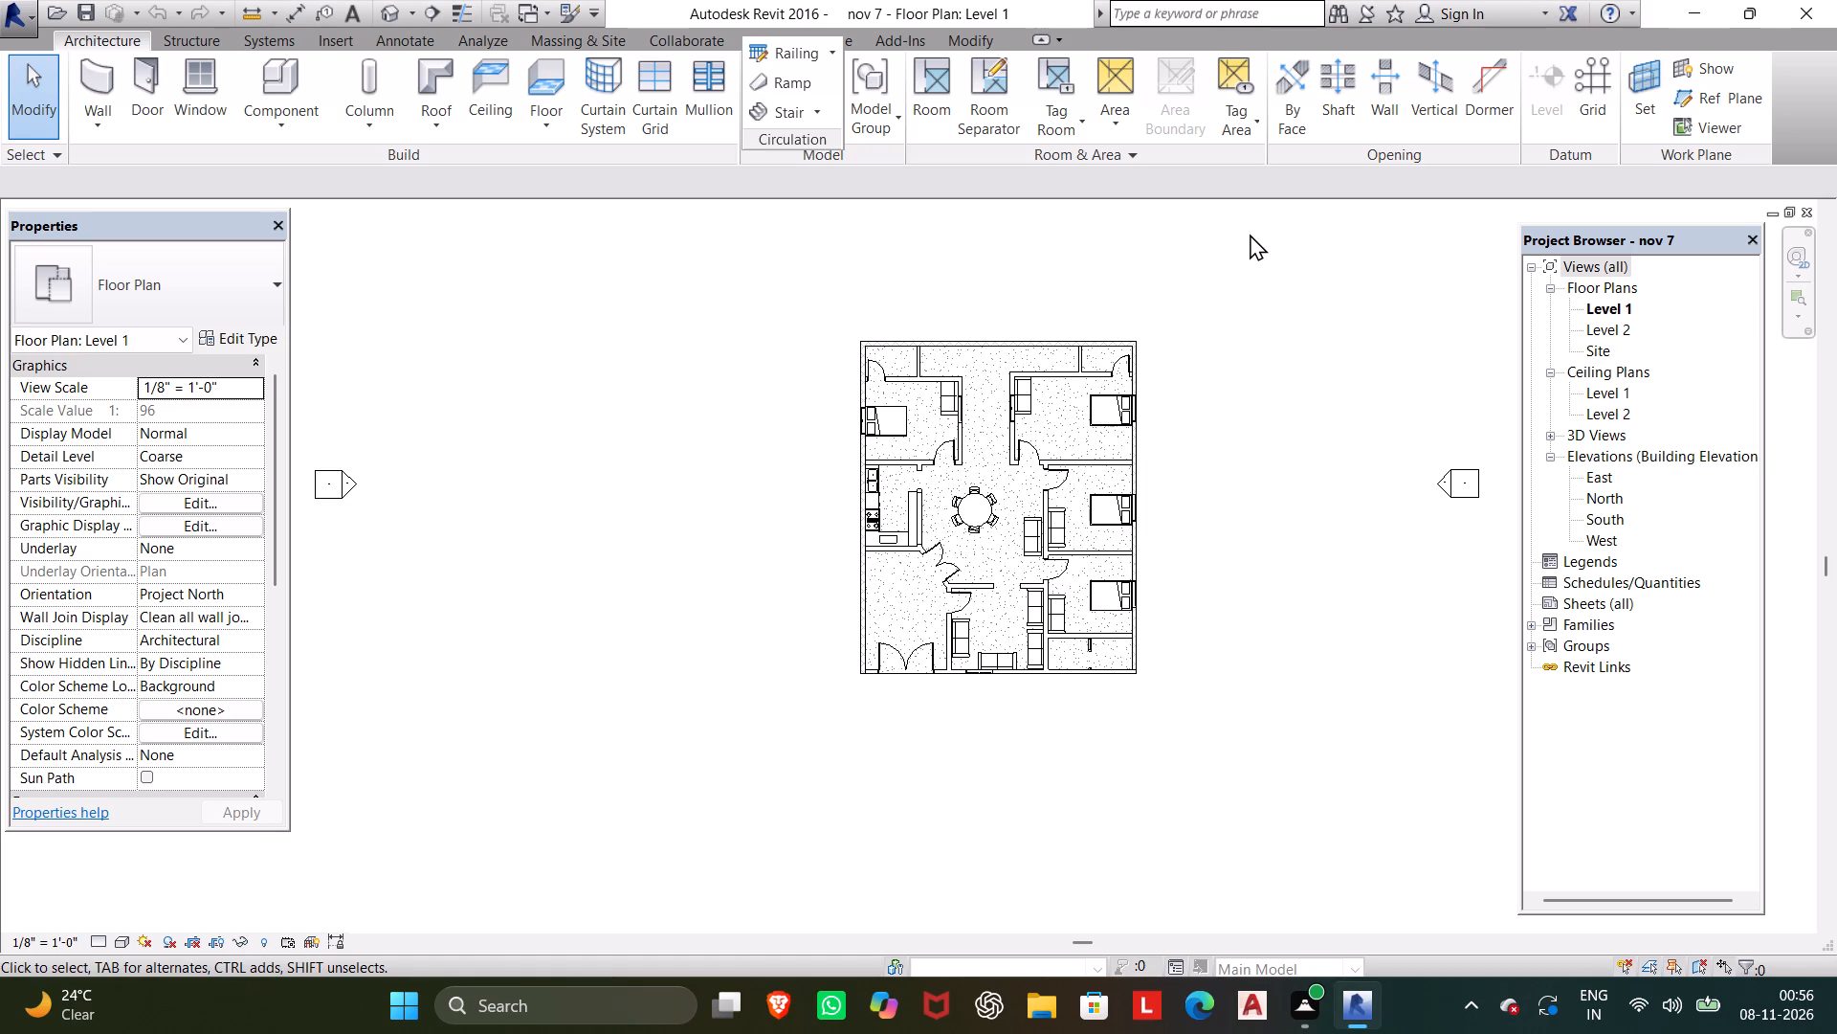
Load the Toilet-Domestic-3D family from the US Imperial library's Plumbing, Architectural, Fixtures, Water Closets folder for component placement.
{"action": "scroll", "coordinate": [853, 528], "scroll_direction": "up", "scroll_amount": 4}
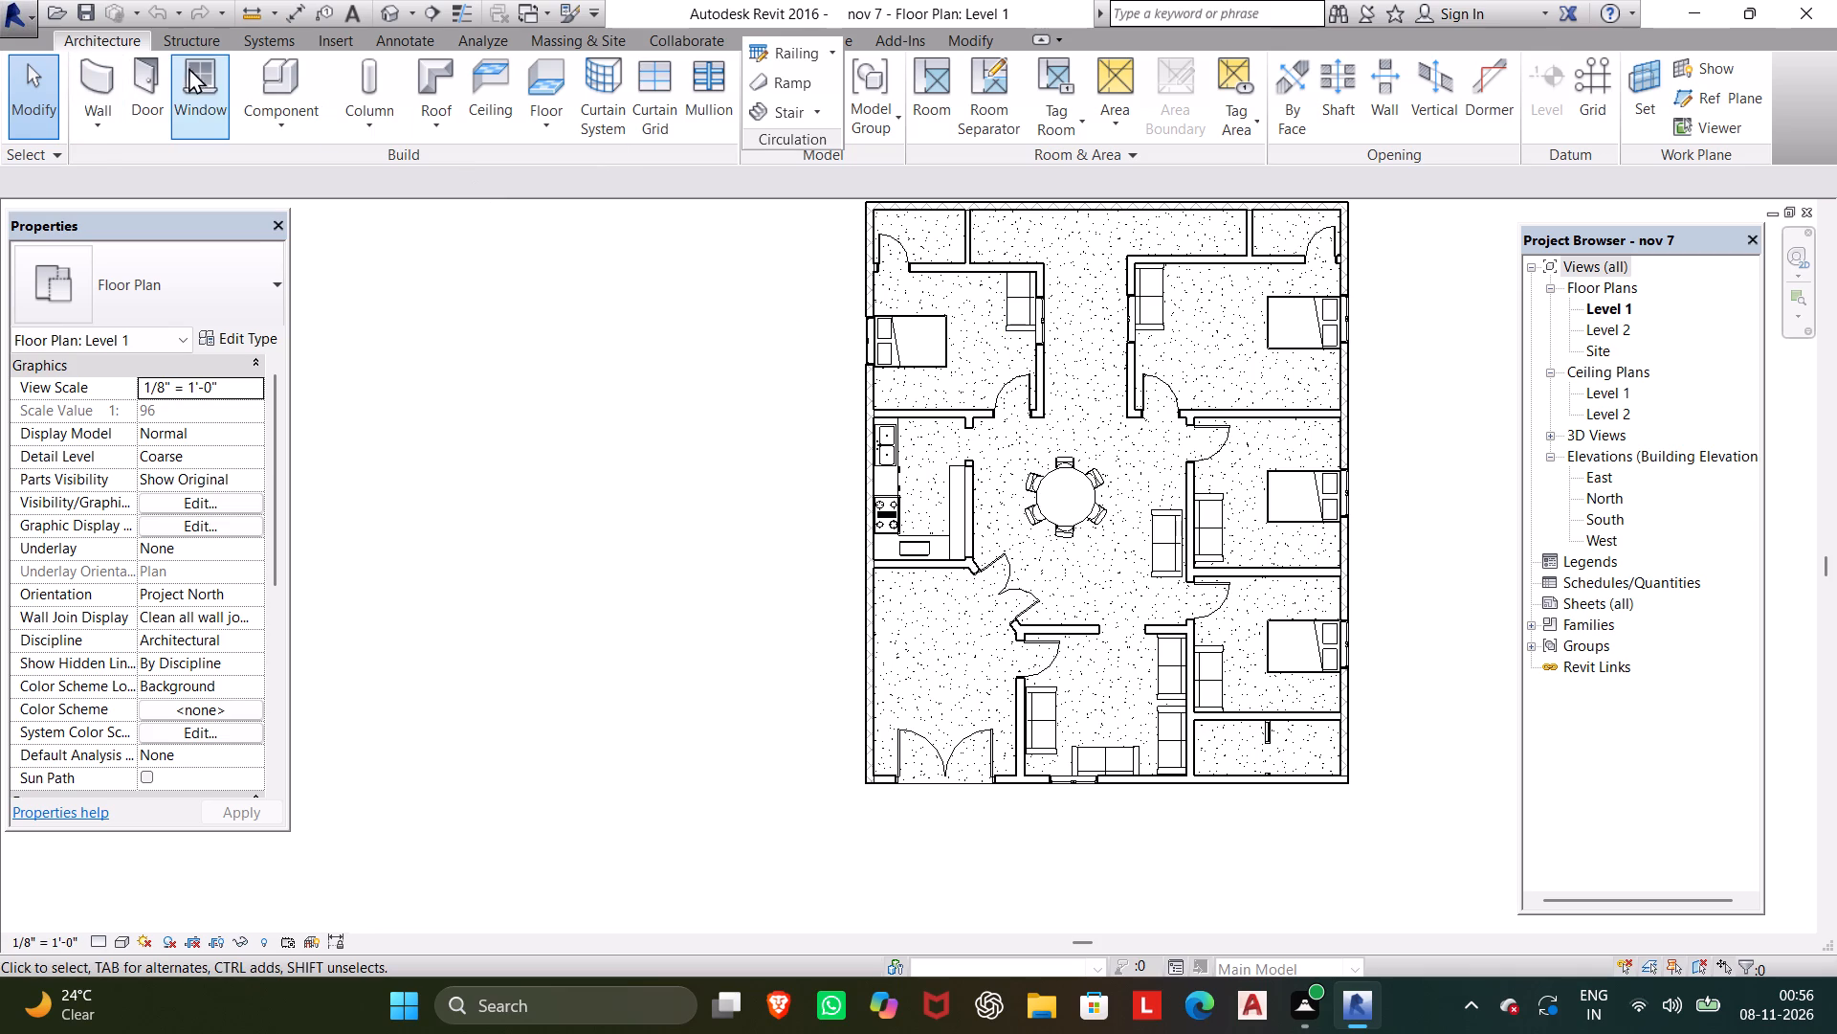
{"action": "left_click", "coordinate": [245, 85]}
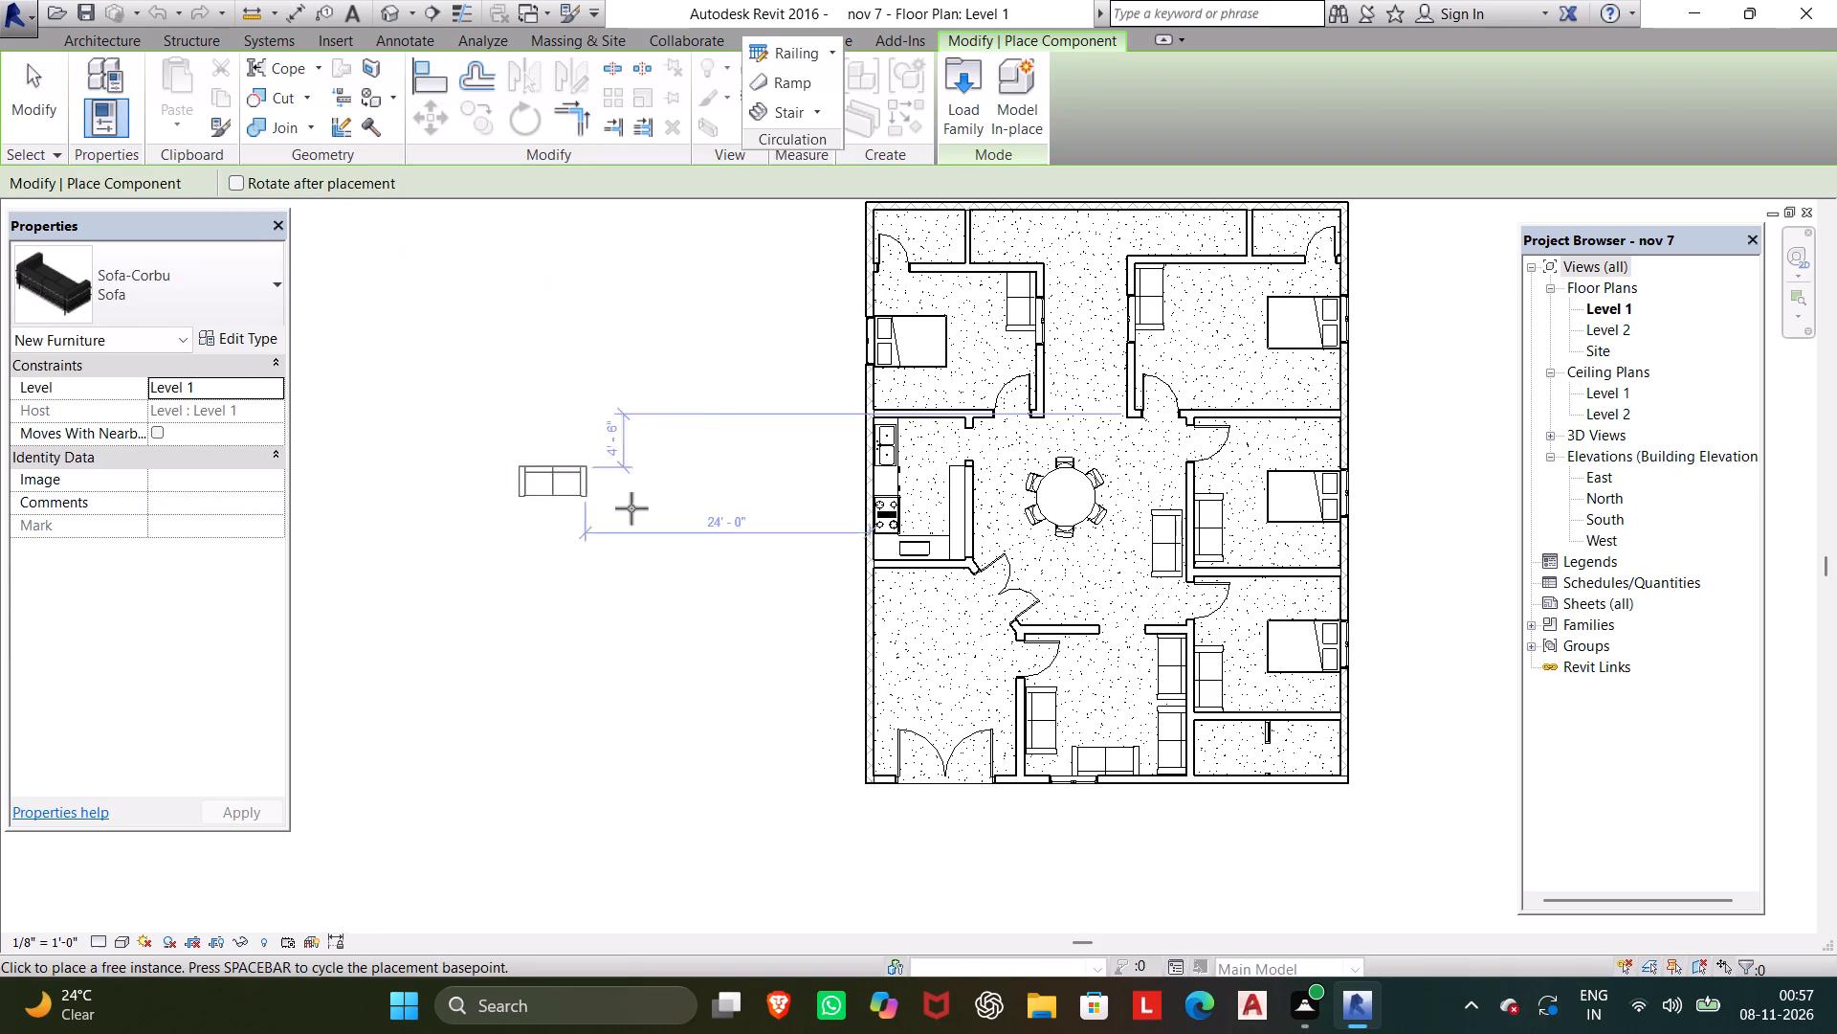
{"action": "left_click", "coordinate": [944, 105]}
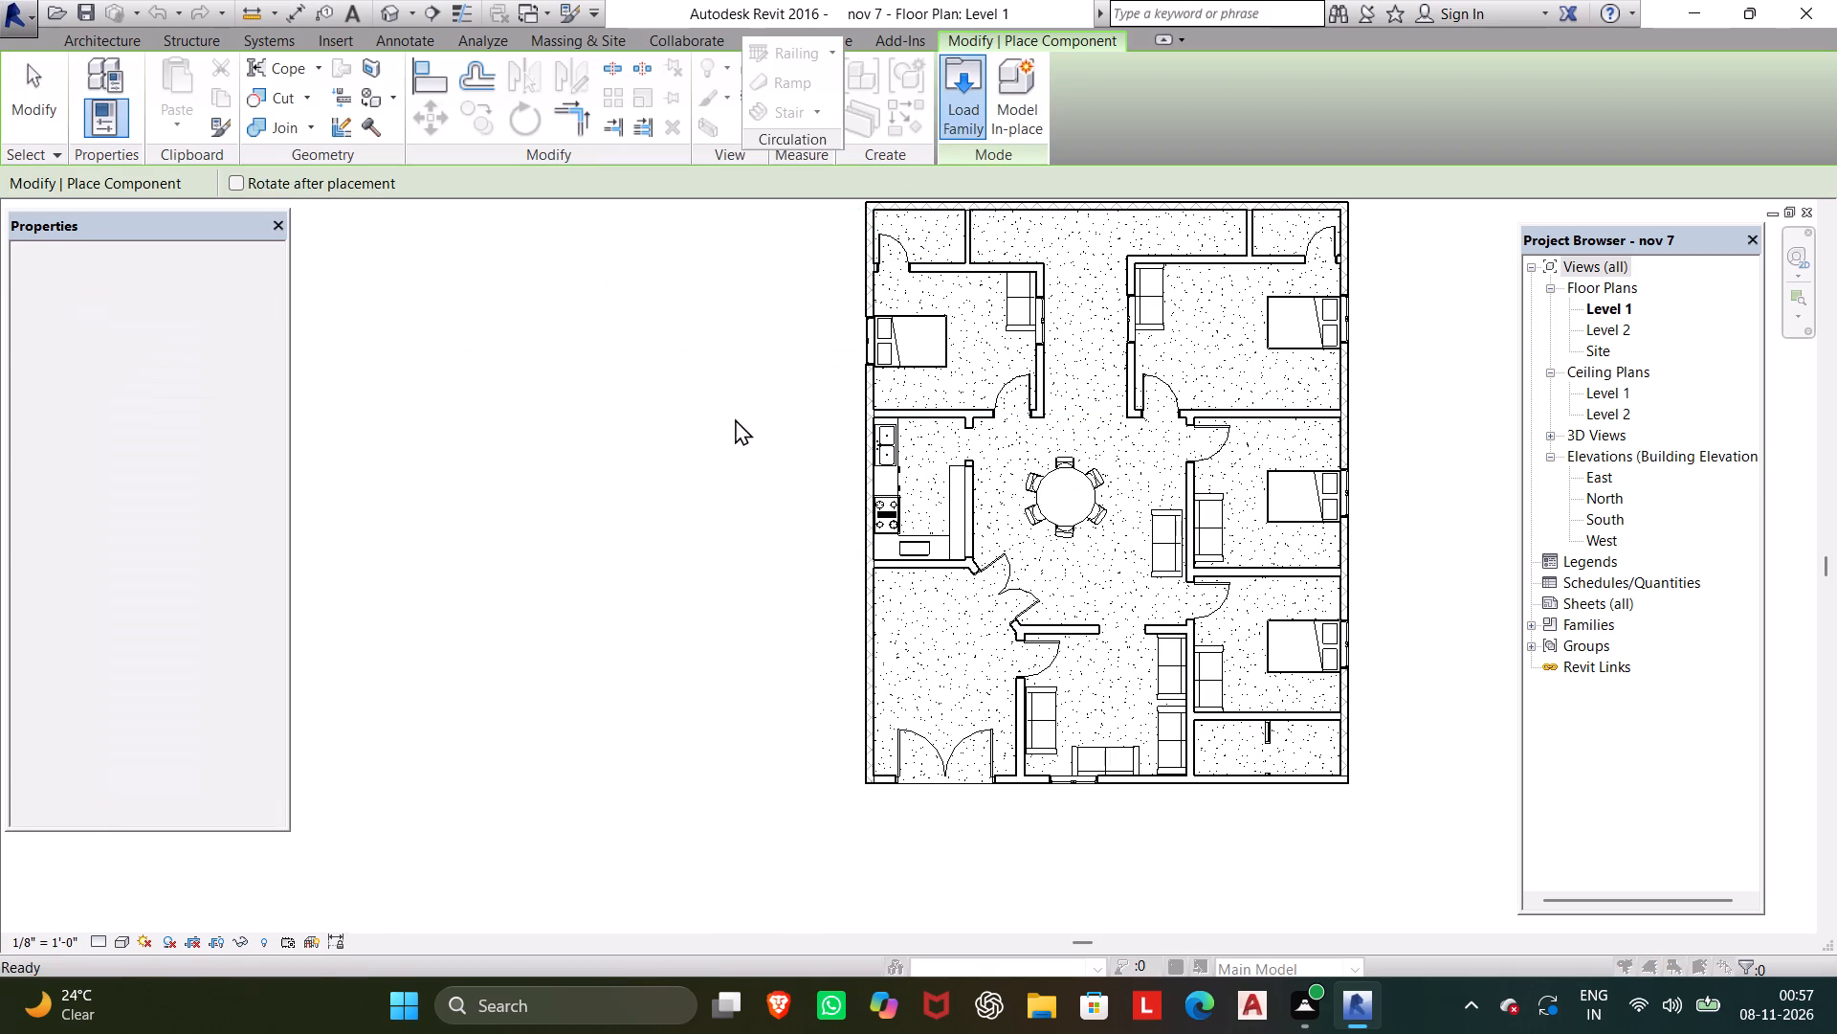
{"action": "scroll", "coordinate": [663, 551], "scroll_direction": "down", "scroll_amount": 4}
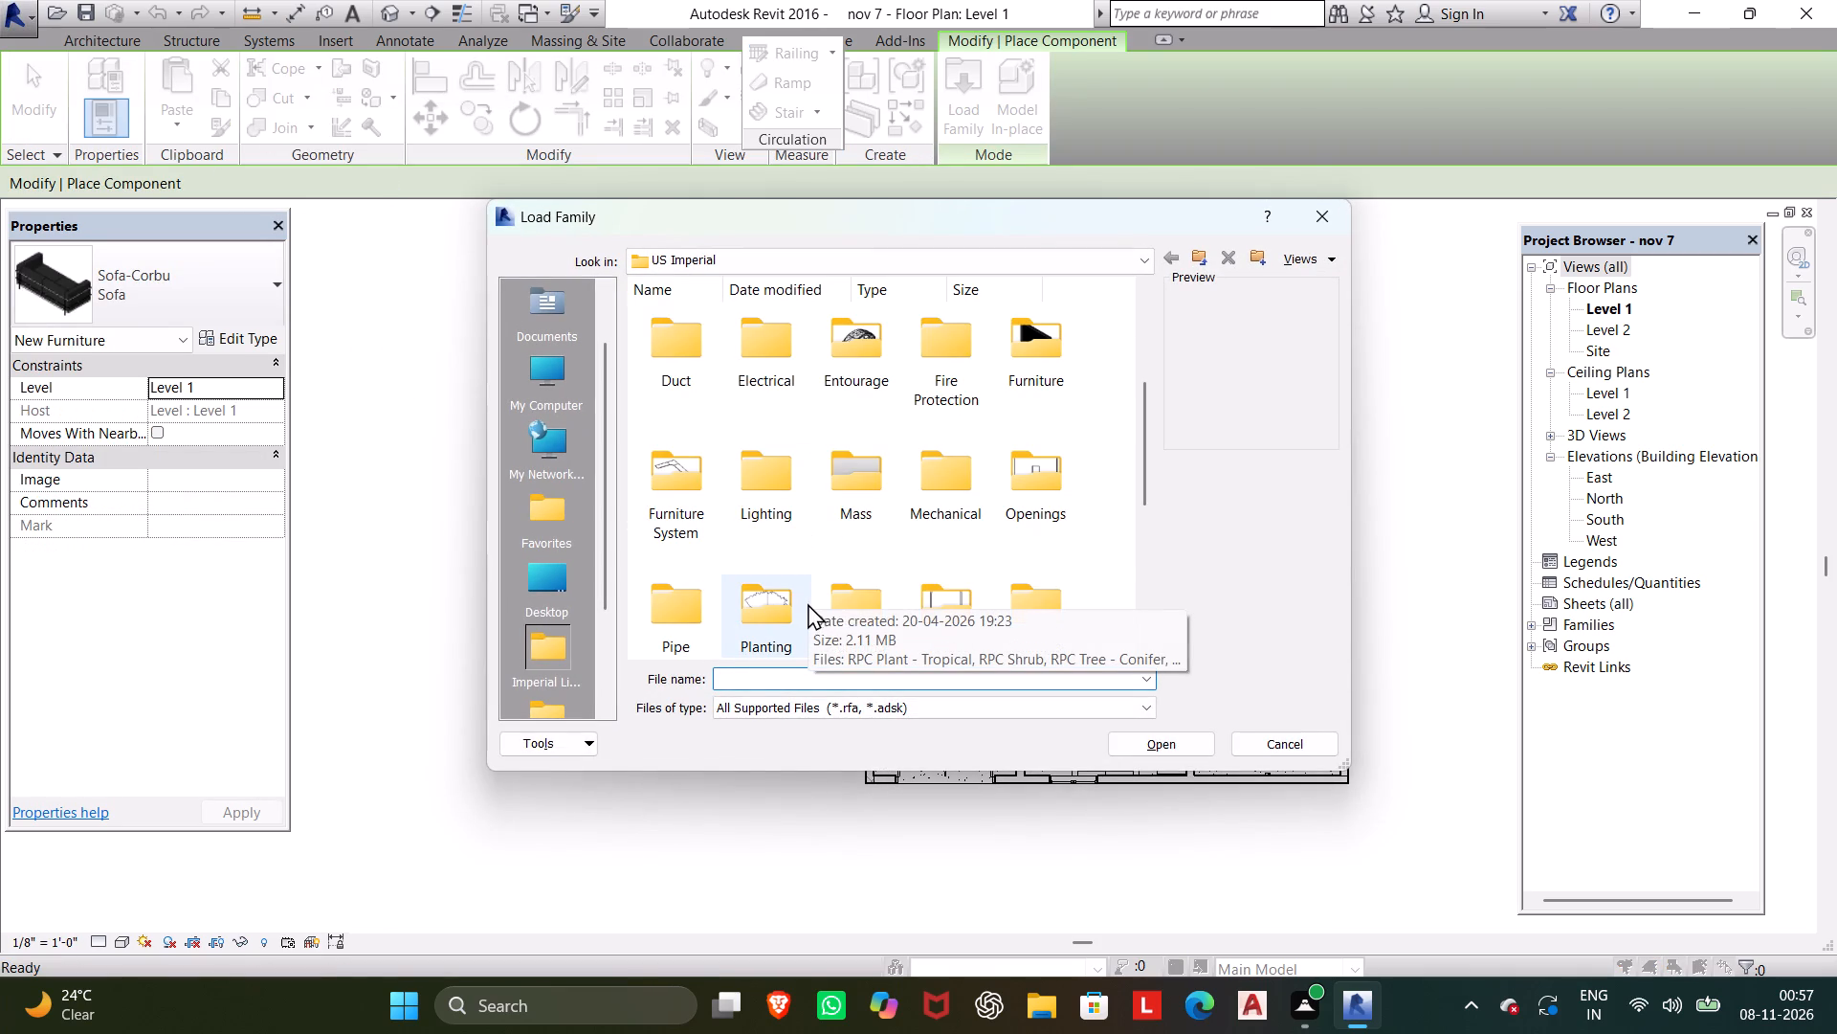
{"action": "left_click", "coordinate": [854, 595]}
{"action": "left_click", "coordinate": [1122, 744]}
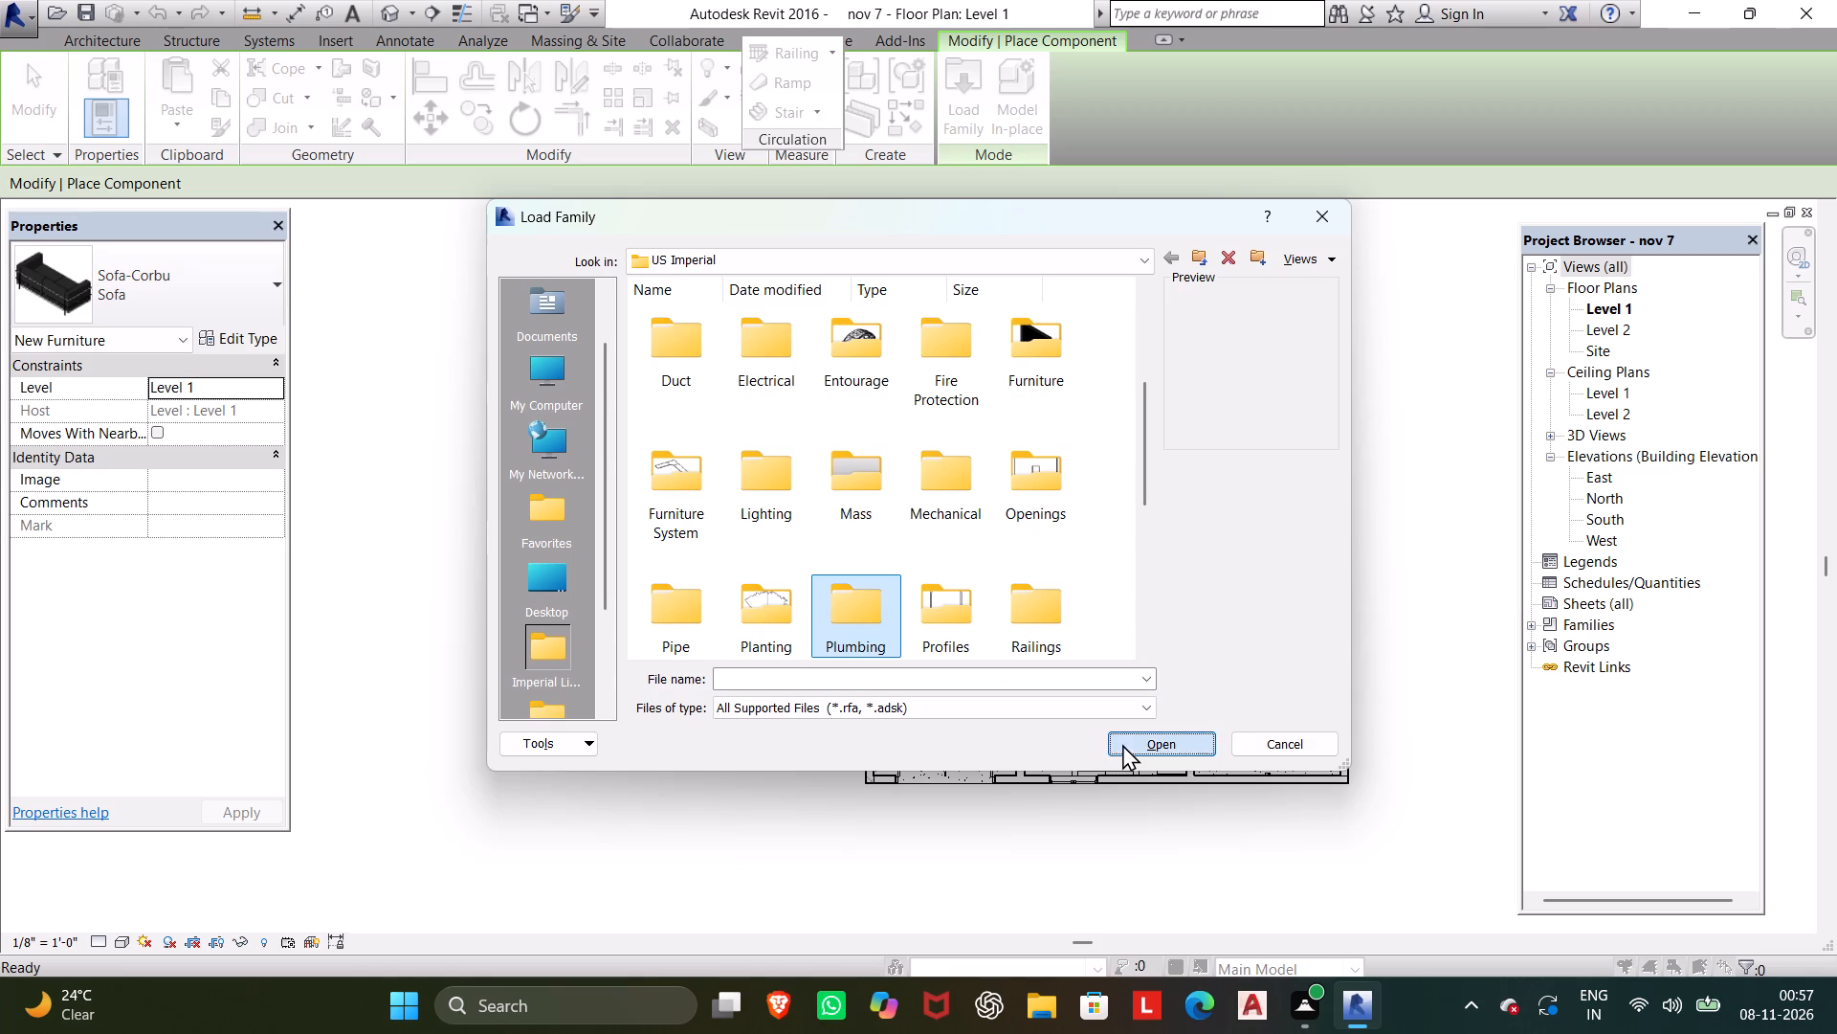
{"action": "left_click", "coordinate": [669, 364]}
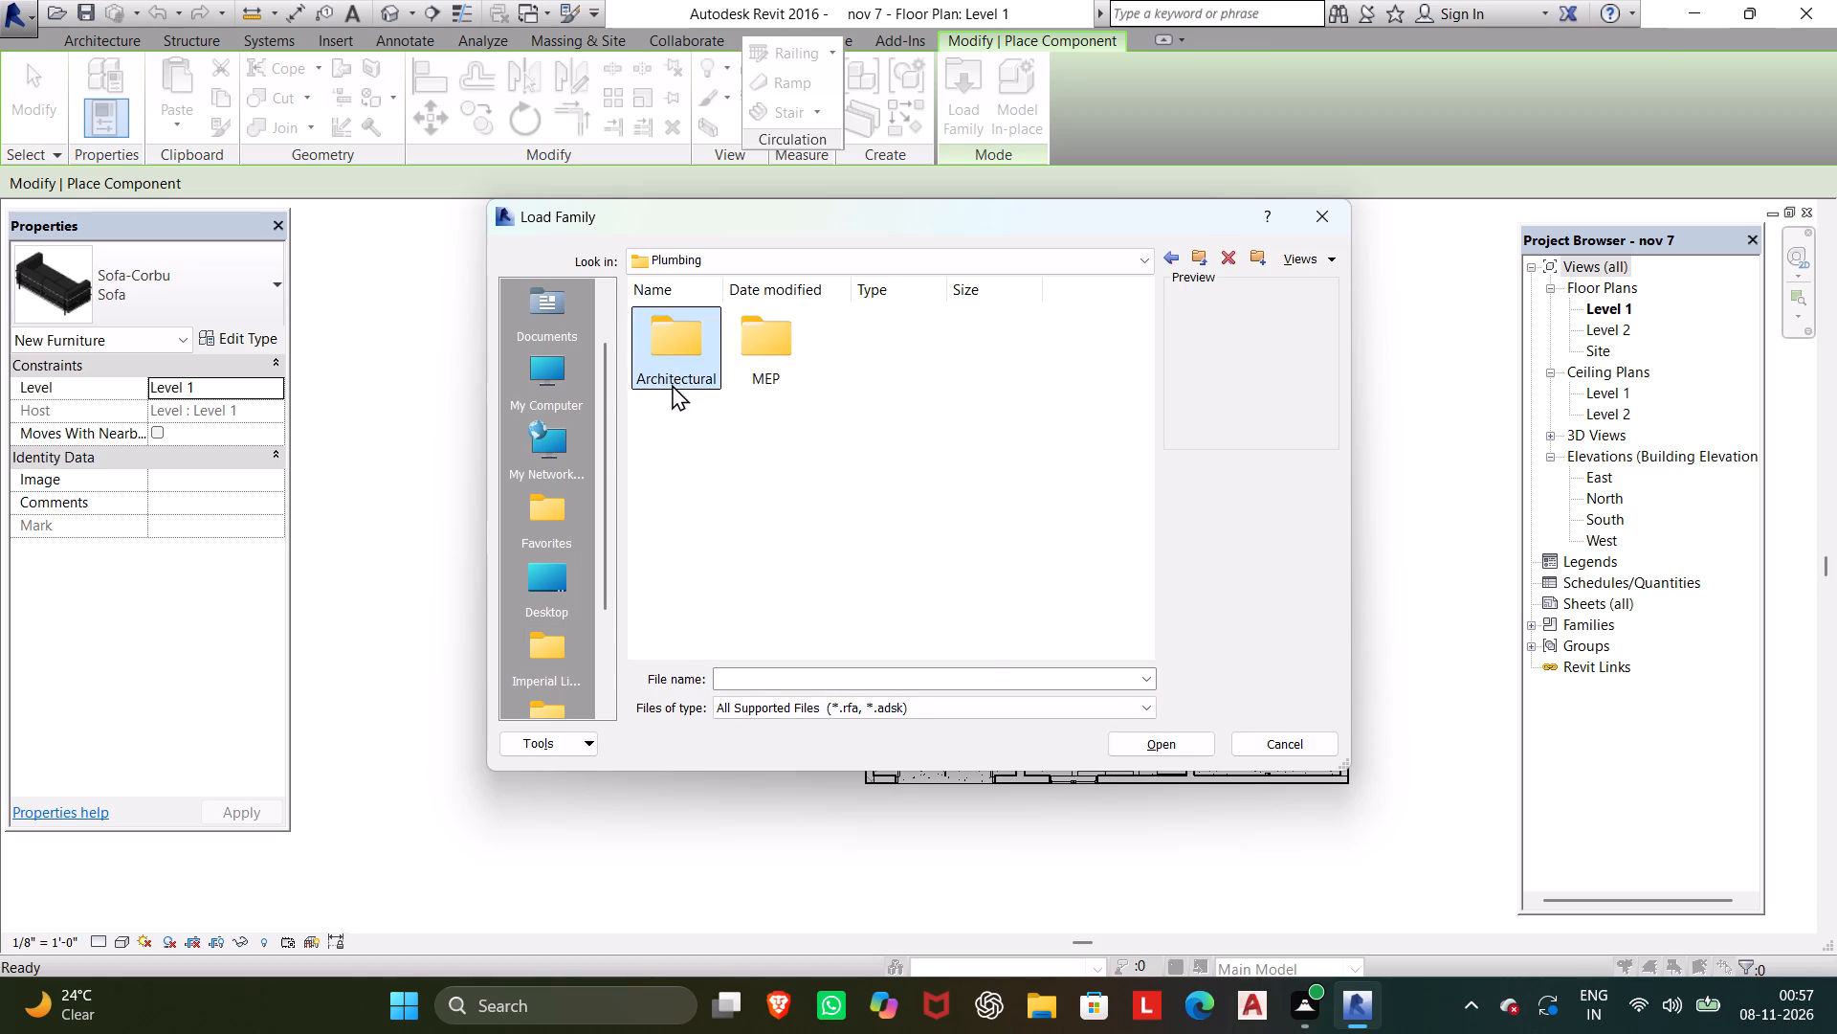
{"action": "left_click", "coordinate": [1145, 767]}
{"action": "left_click", "coordinate": [1147, 751]}
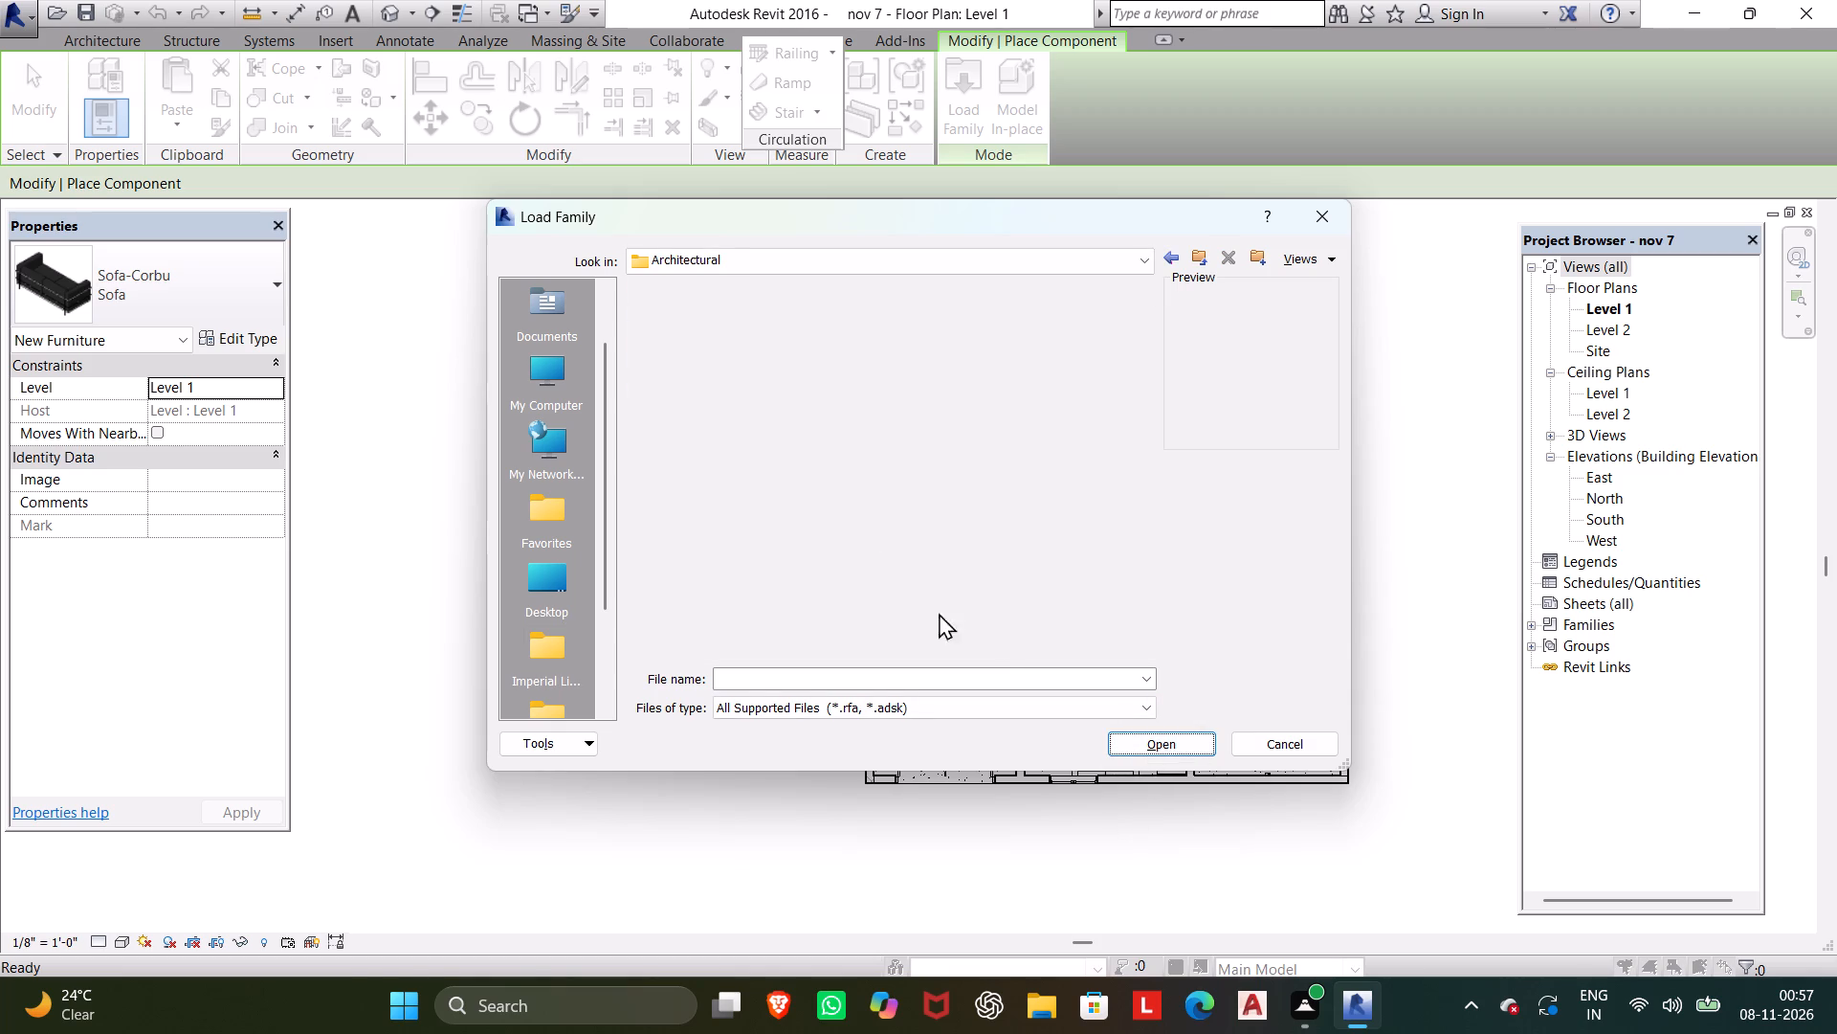
{"action": "left_click", "coordinate": [781, 372]}
{"action": "left_click", "coordinate": [1138, 748]}
{"action": "left_click", "coordinate": [770, 498]}
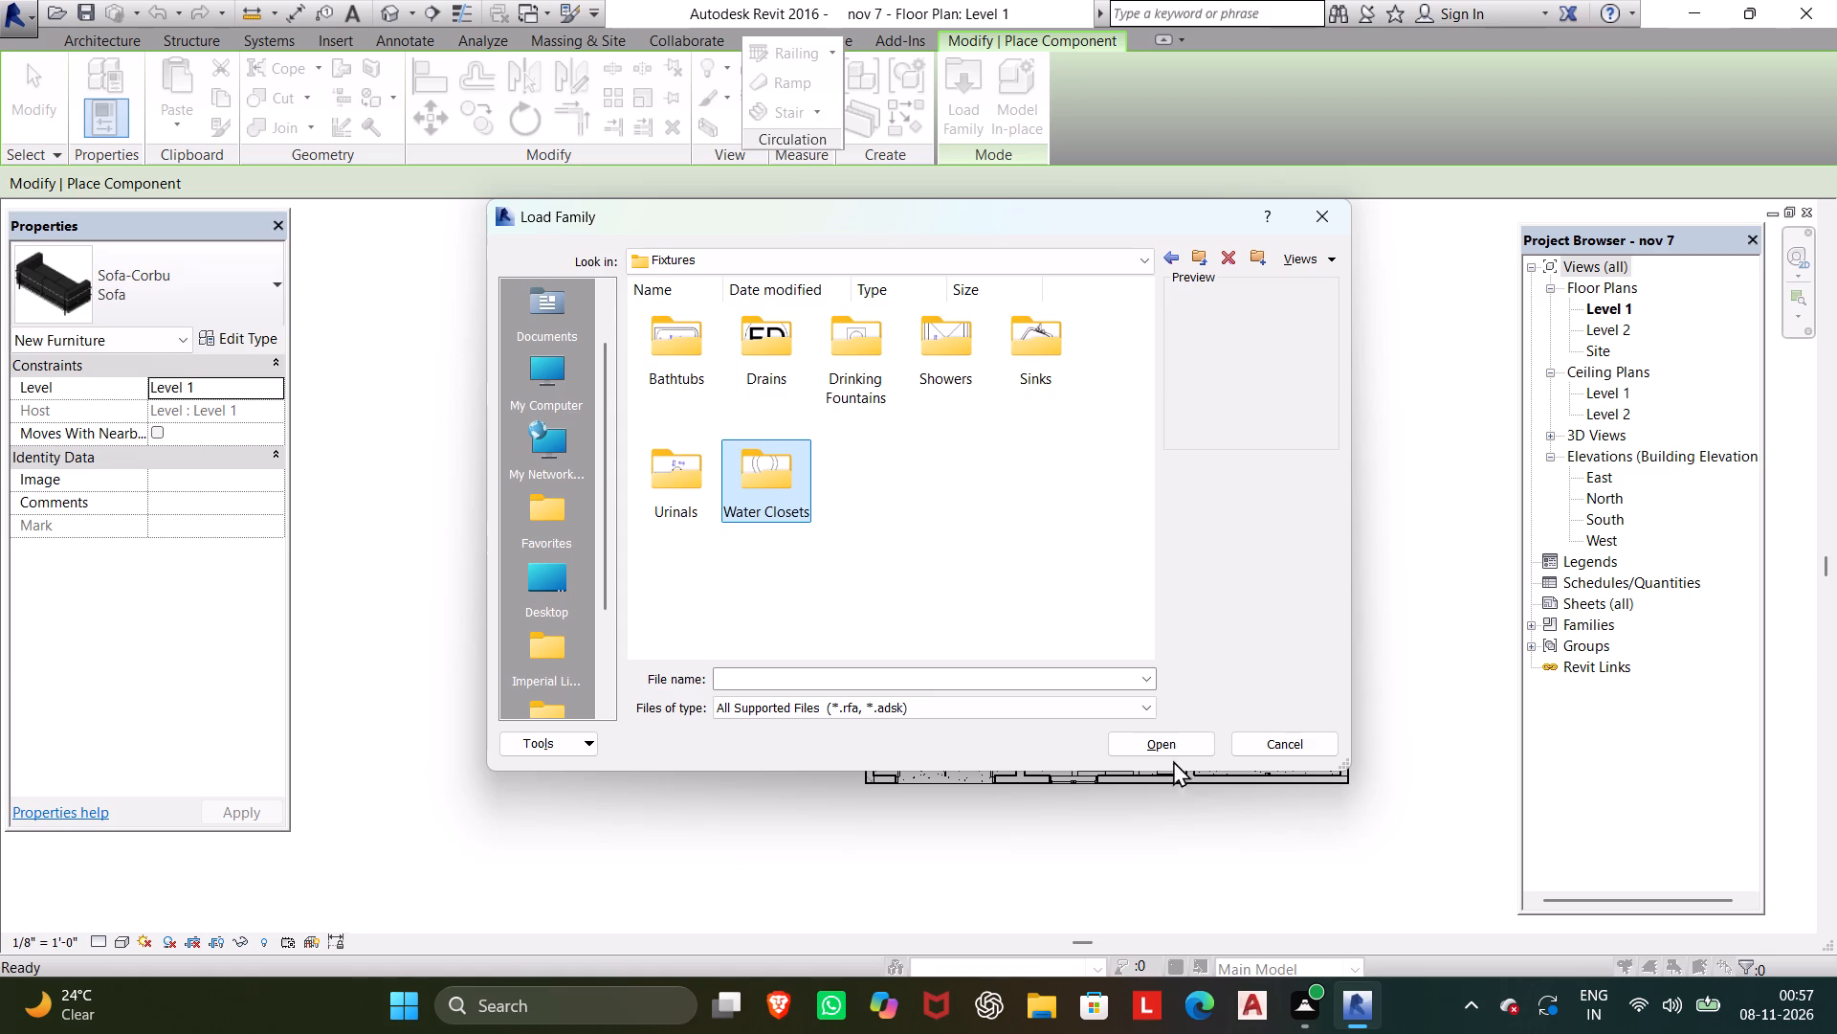
{"action": "left_click", "coordinate": [1170, 751]}
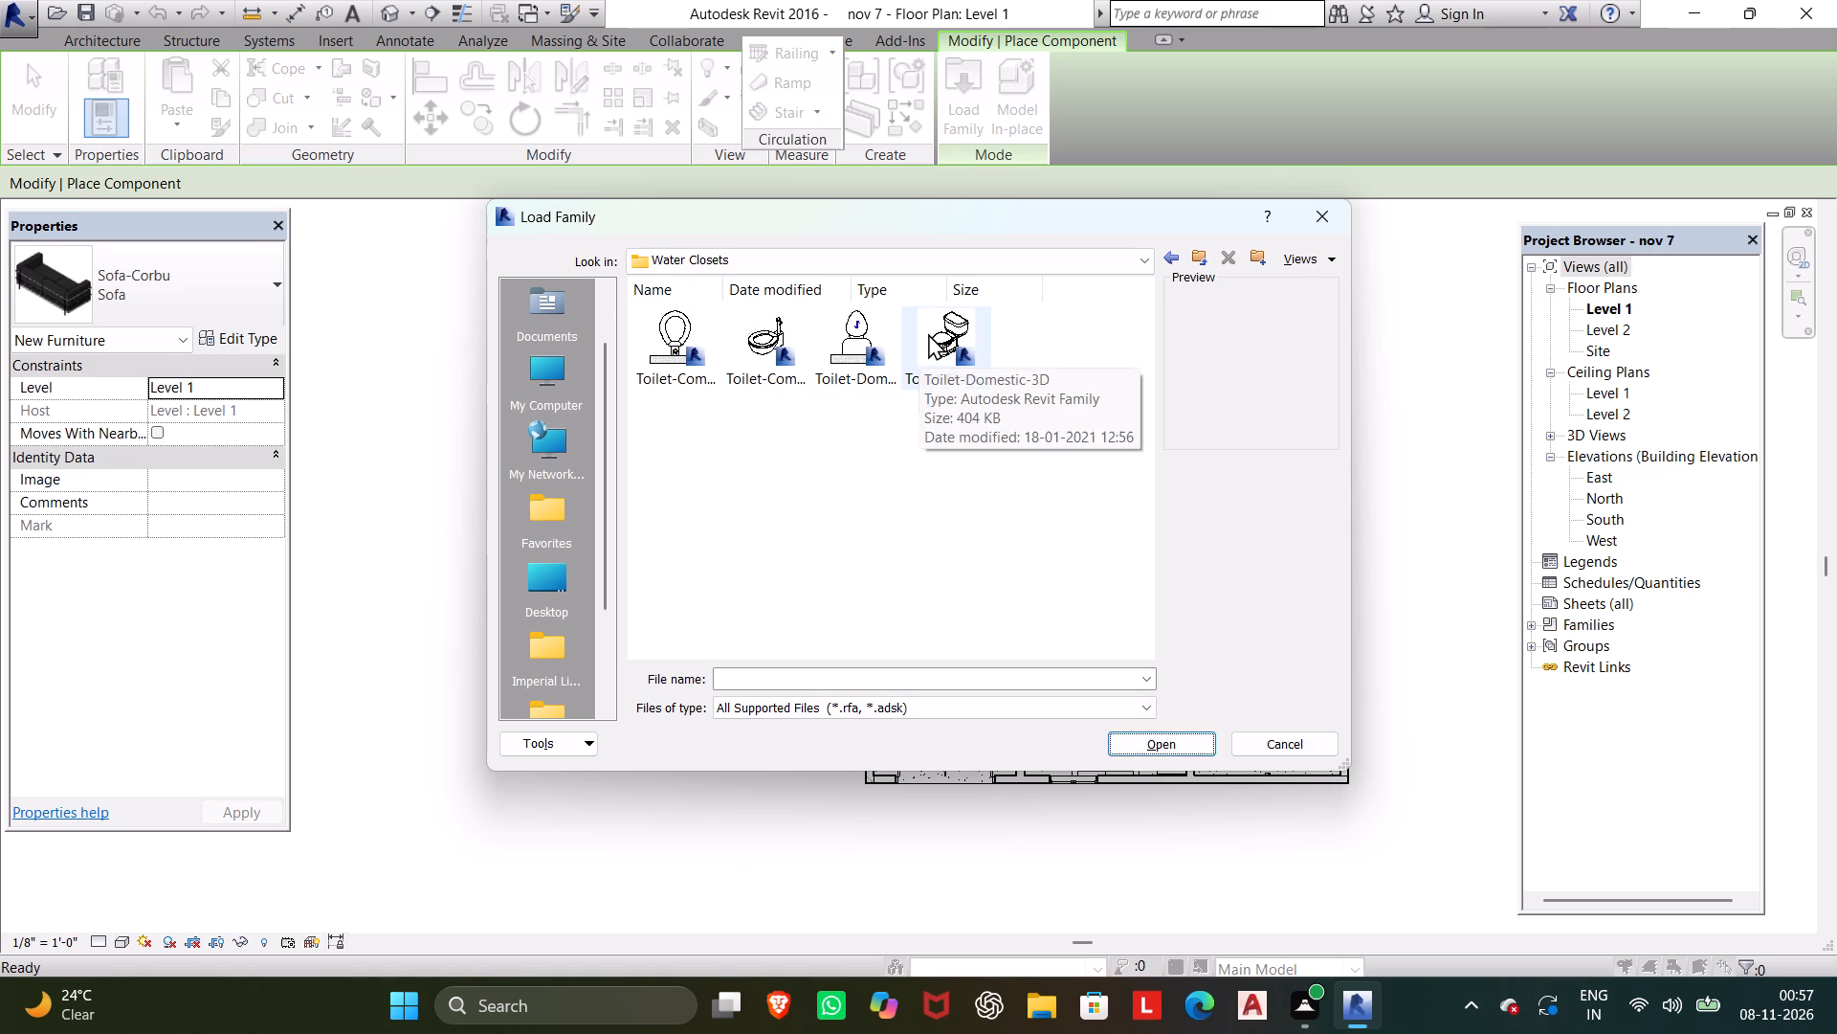
{"action": "left_click", "coordinate": [928, 333]}
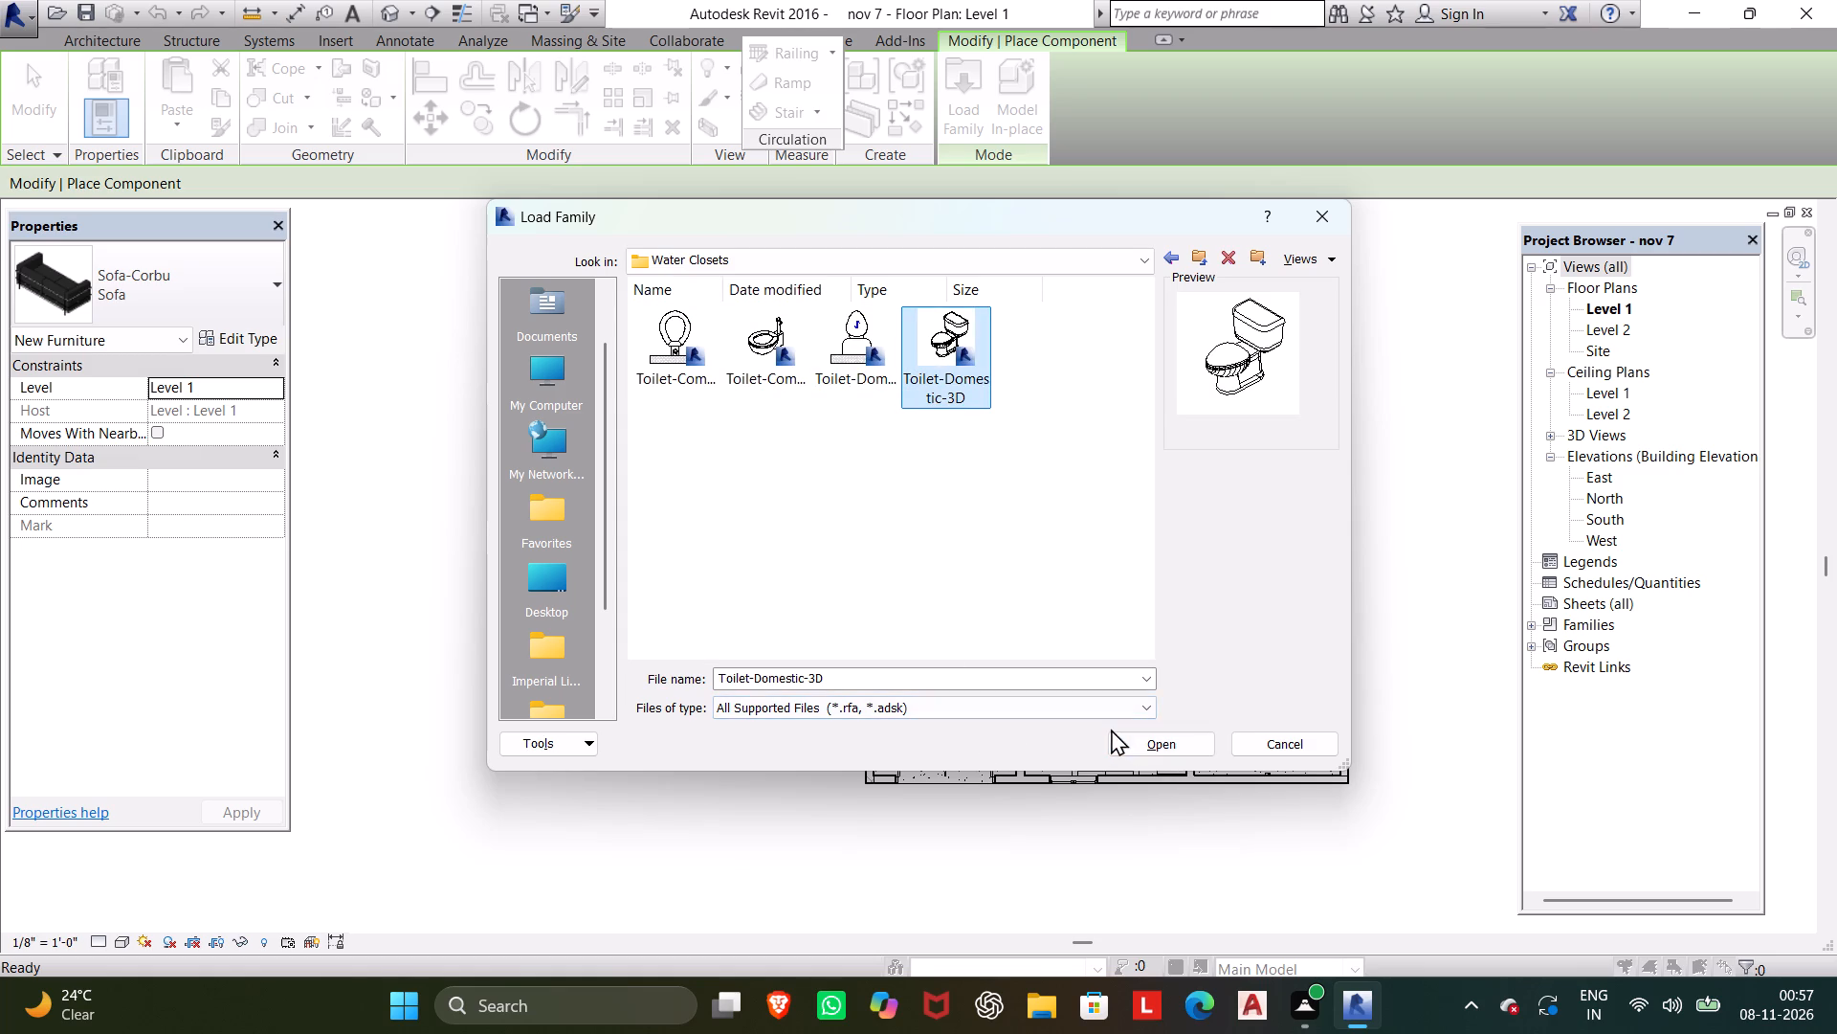
{"action": "left_click", "coordinate": [1158, 735]}
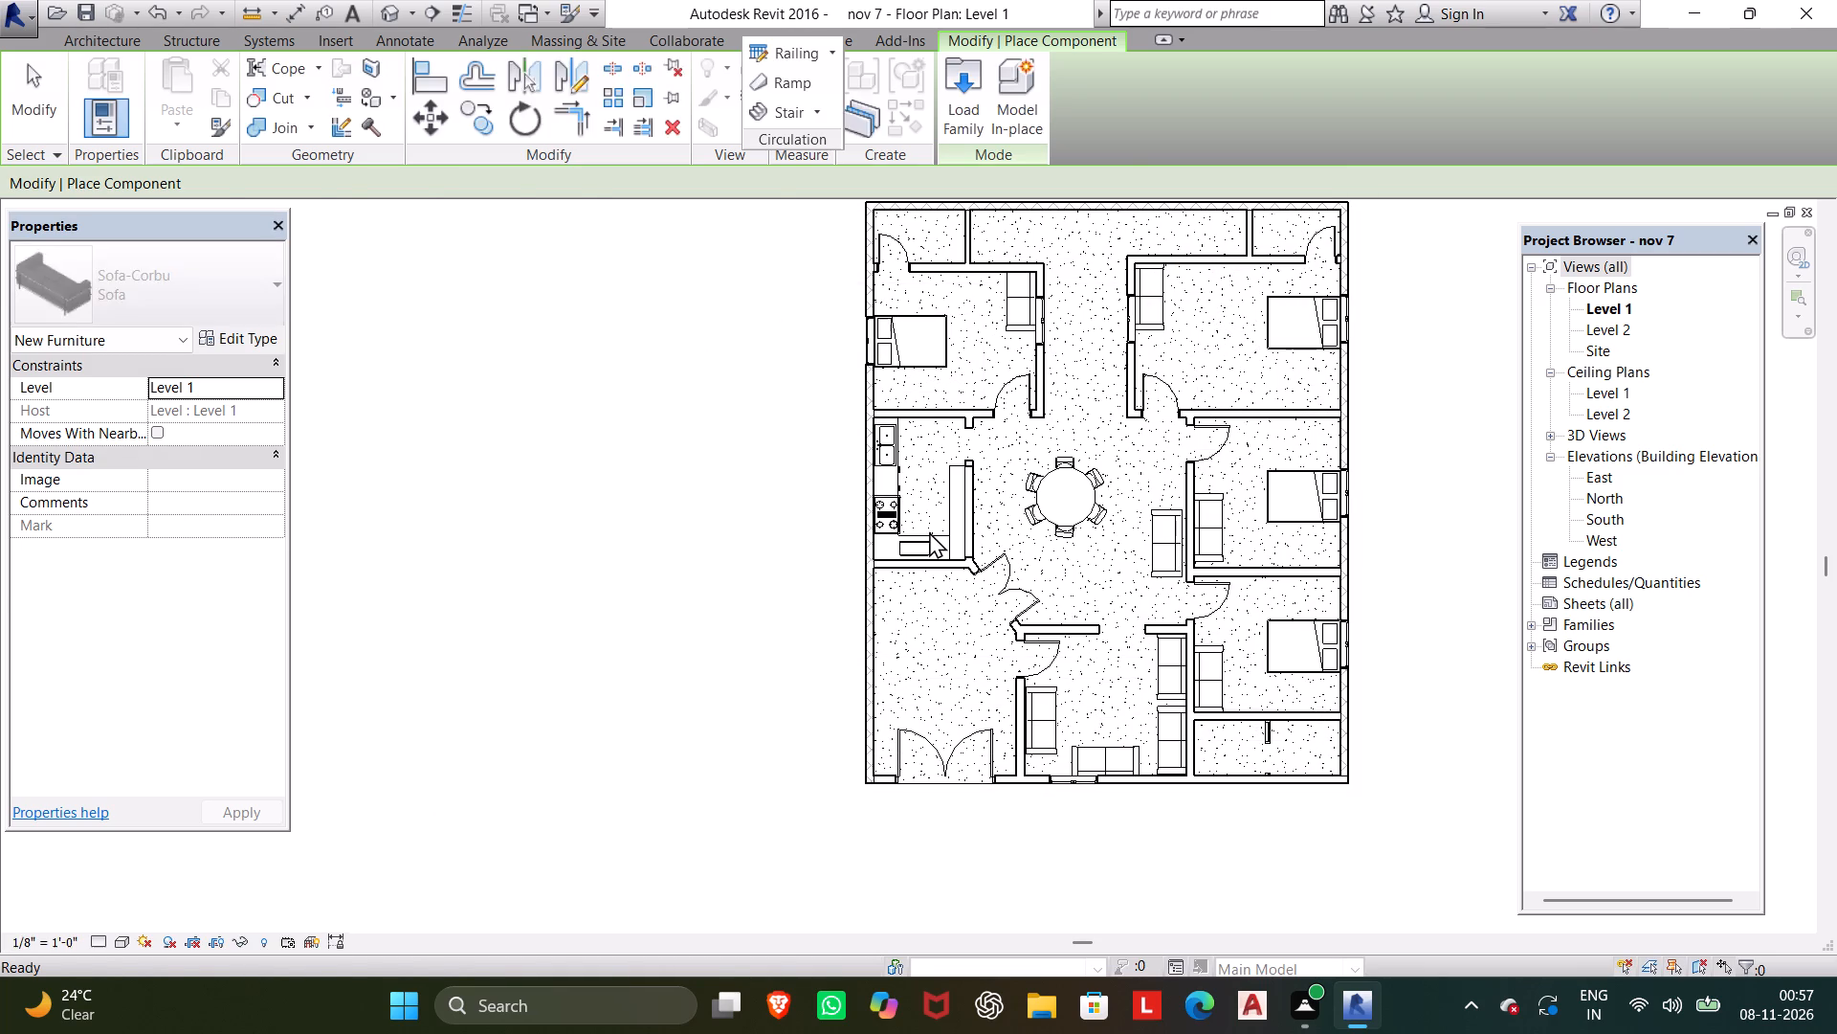
Place a toilet in the plan's upper-left bathroom, backed against the exterior wall about 1' 6" from the partition.
{"action": "middle_click_drag", "start_coordinate": [929, 531], "coordinate": [908, 796]}
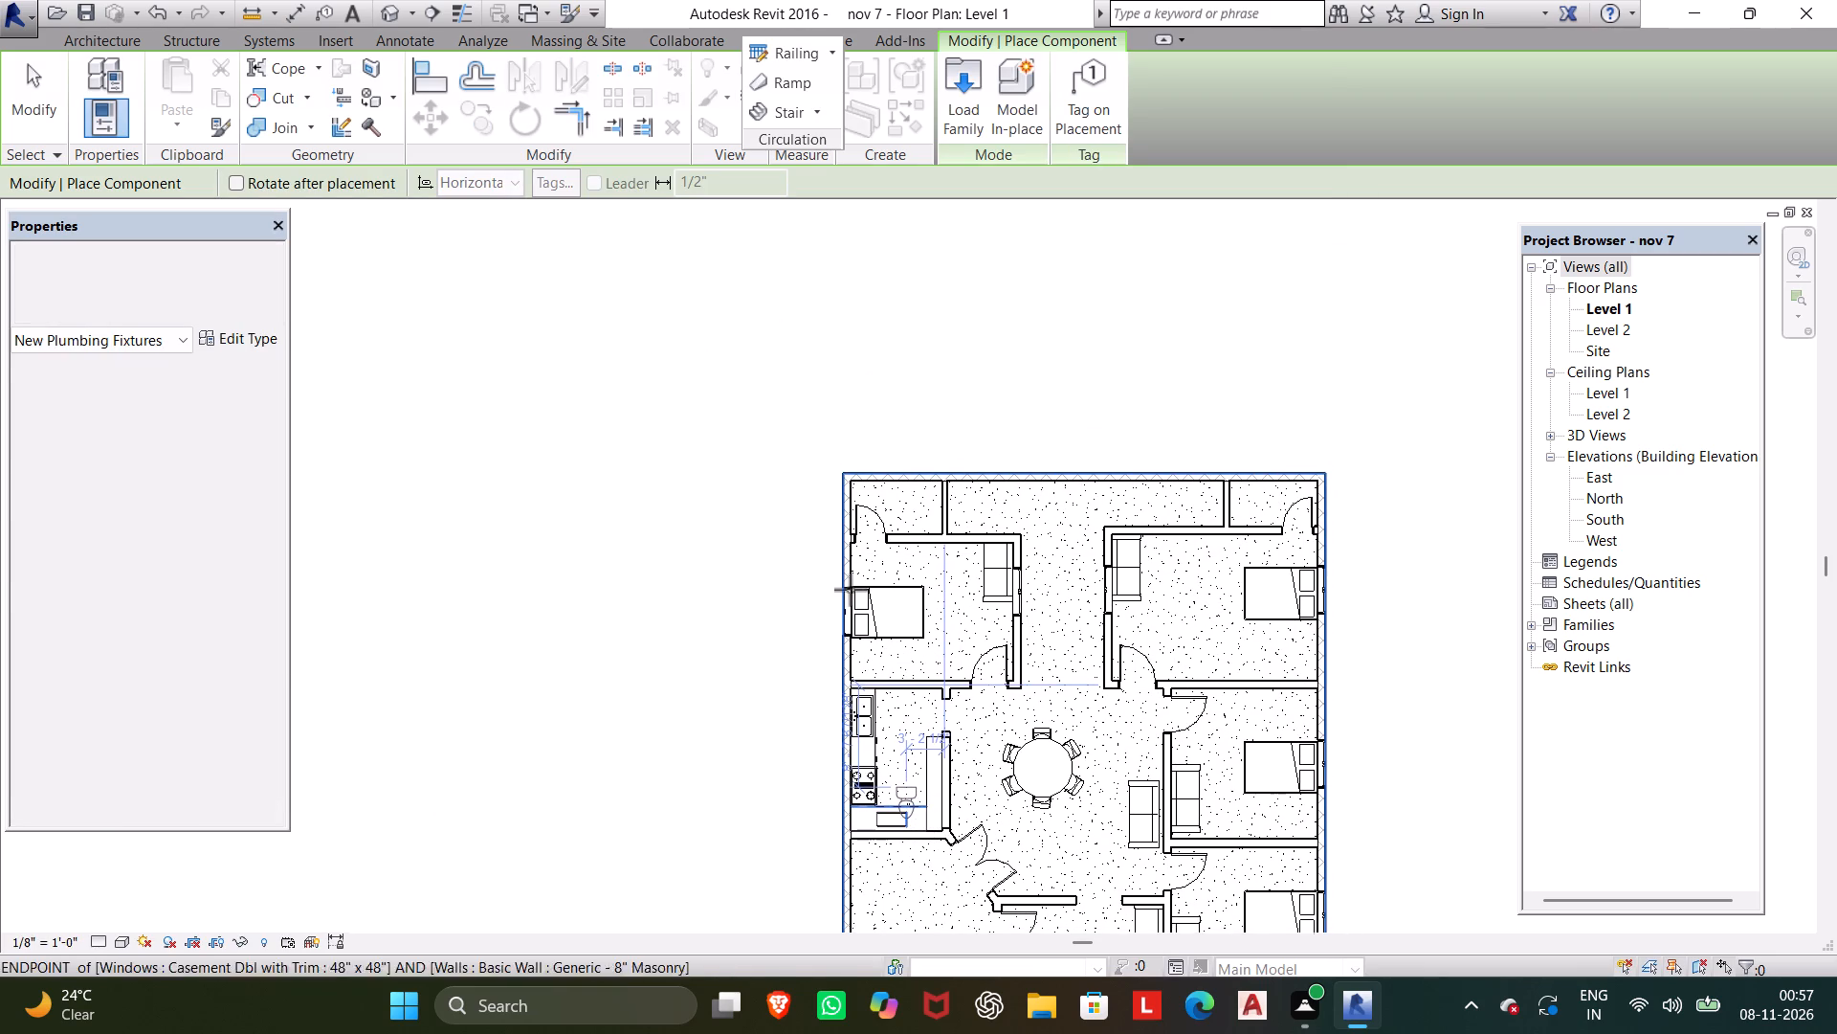
{"action": "scroll", "coordinate": [930, 507], "scroll_direction": "up", "scroll_amount": 4}
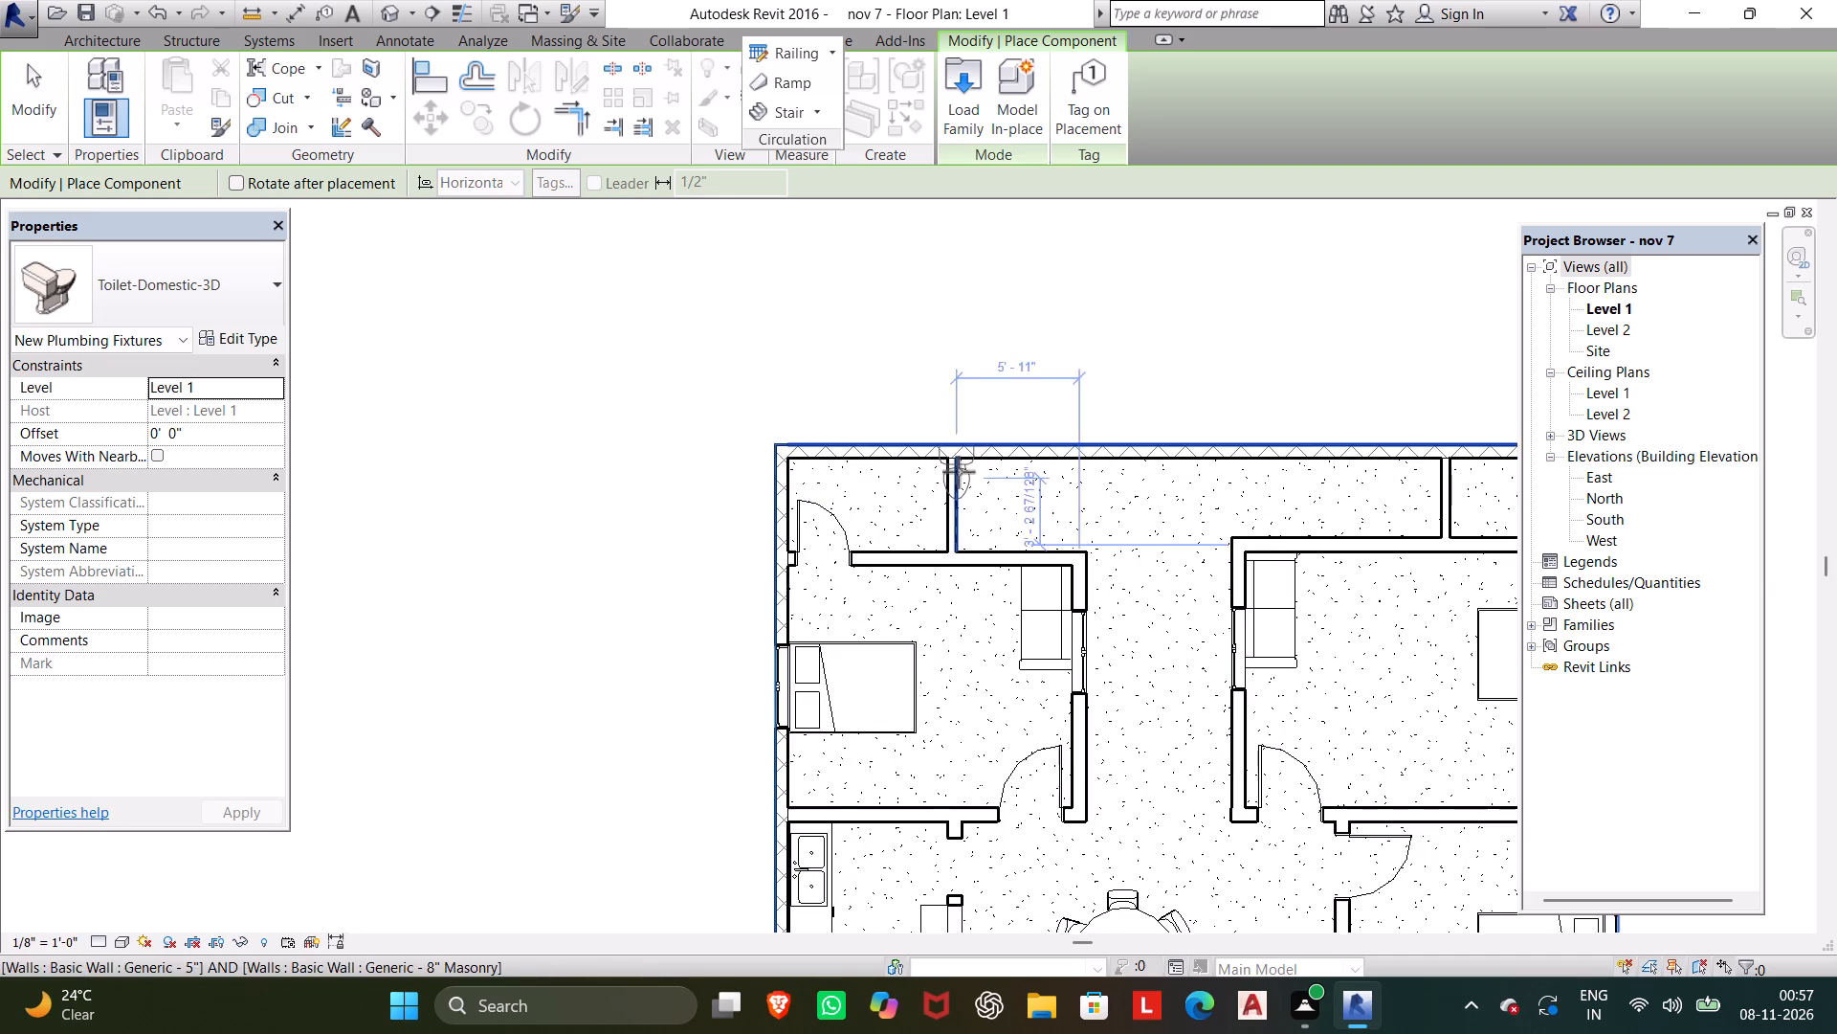
{"action": "scroll", "coordinate": [945, 484], "scroll_direction": "up", "scroll_amount": 4}
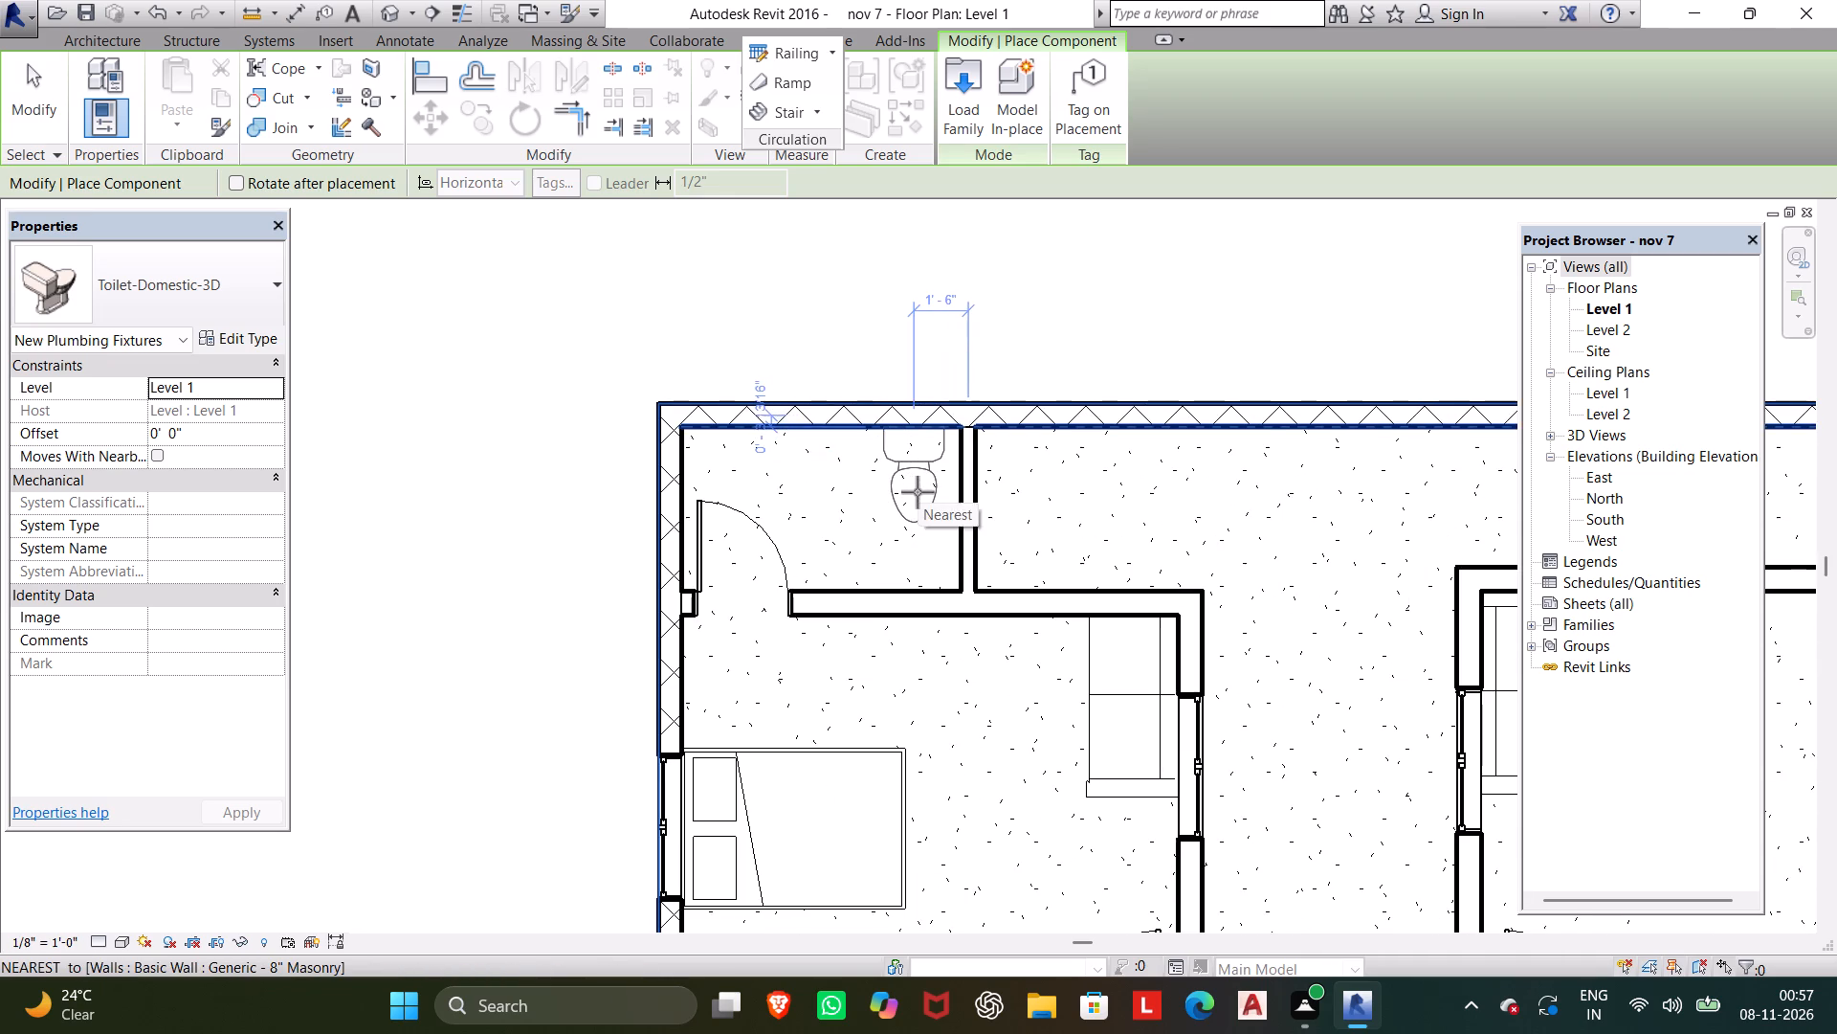
{"action": "left_click", "coordinate": [918, 492]}
Place a rotated toilet in the plan's upper-right bathroom, backed against the middle of the partition wall opposite the door.
{"action": "scroll", "coordinate": [989, 520], "scroll_direction": "down", "scroll_amount": 1}
{"action": "middle_click_drag", "start_coordinate": [989, 520], "coordinate": [777, 465]}
{"action": "middle_click_drag", "start_coordinate": [794, 468], "coordinate": [533, 411]}
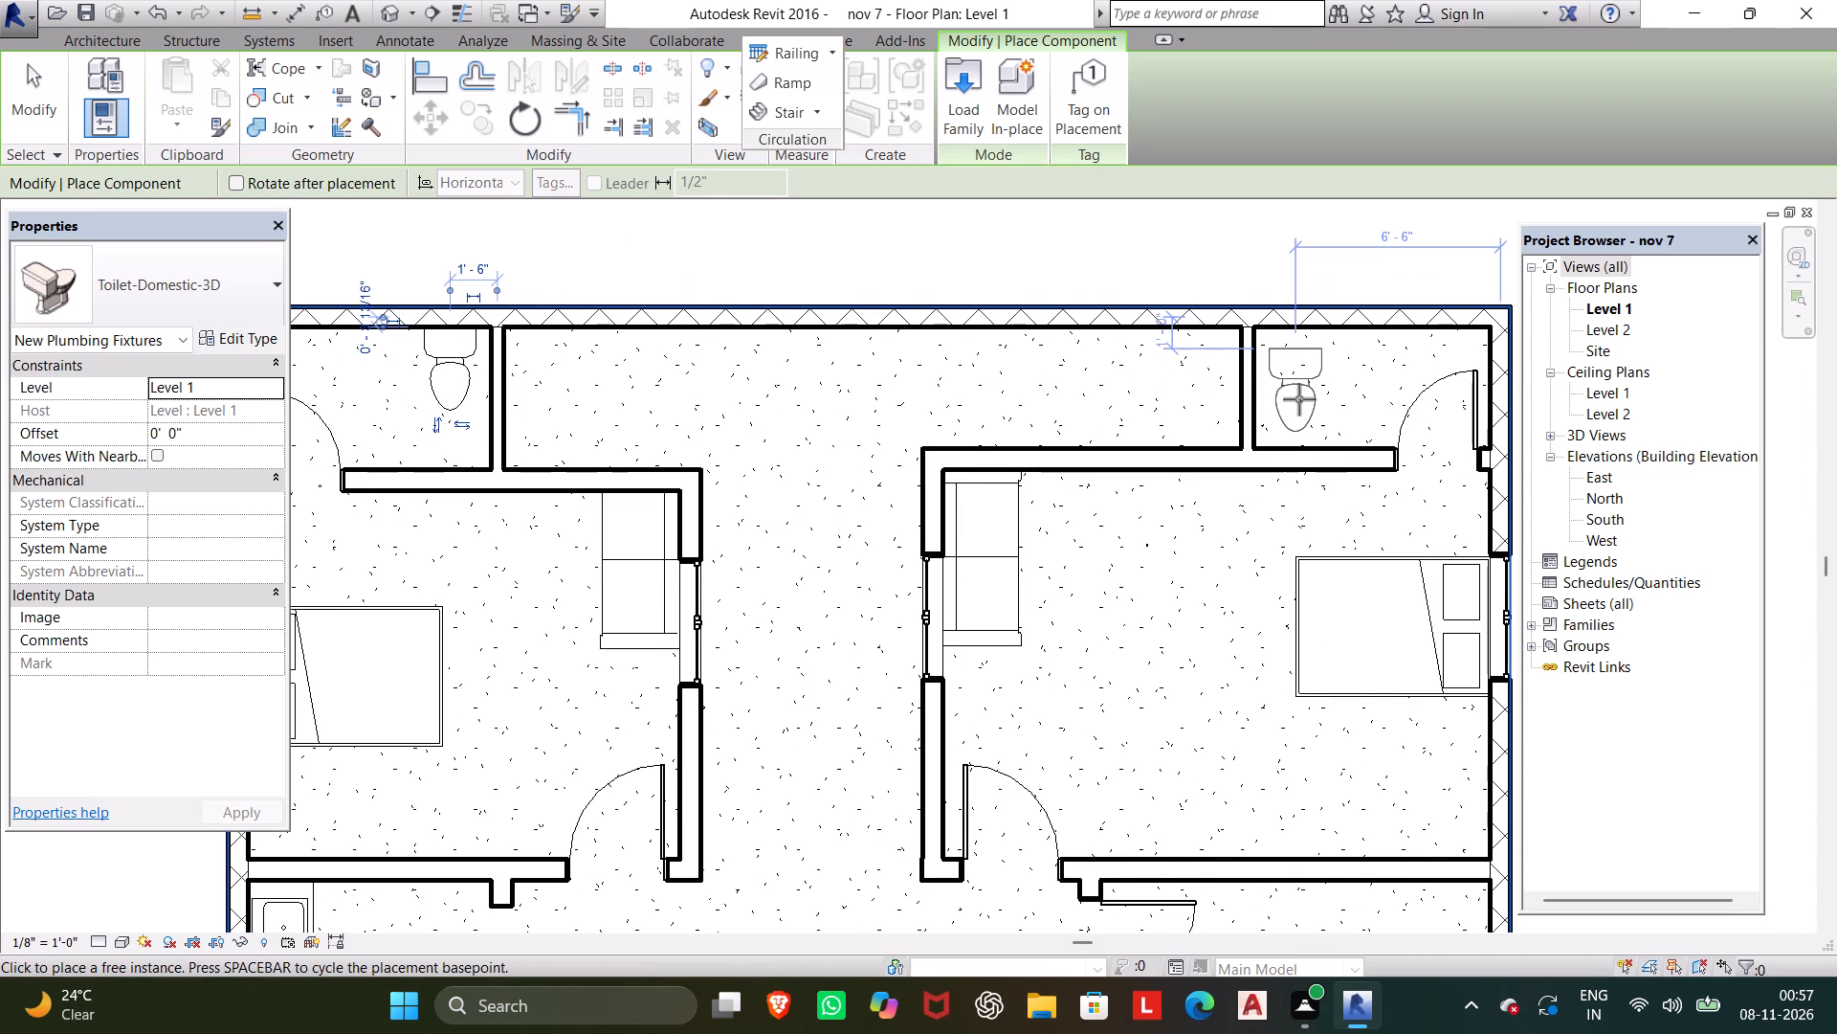
{"action": "key", "text": "space"}
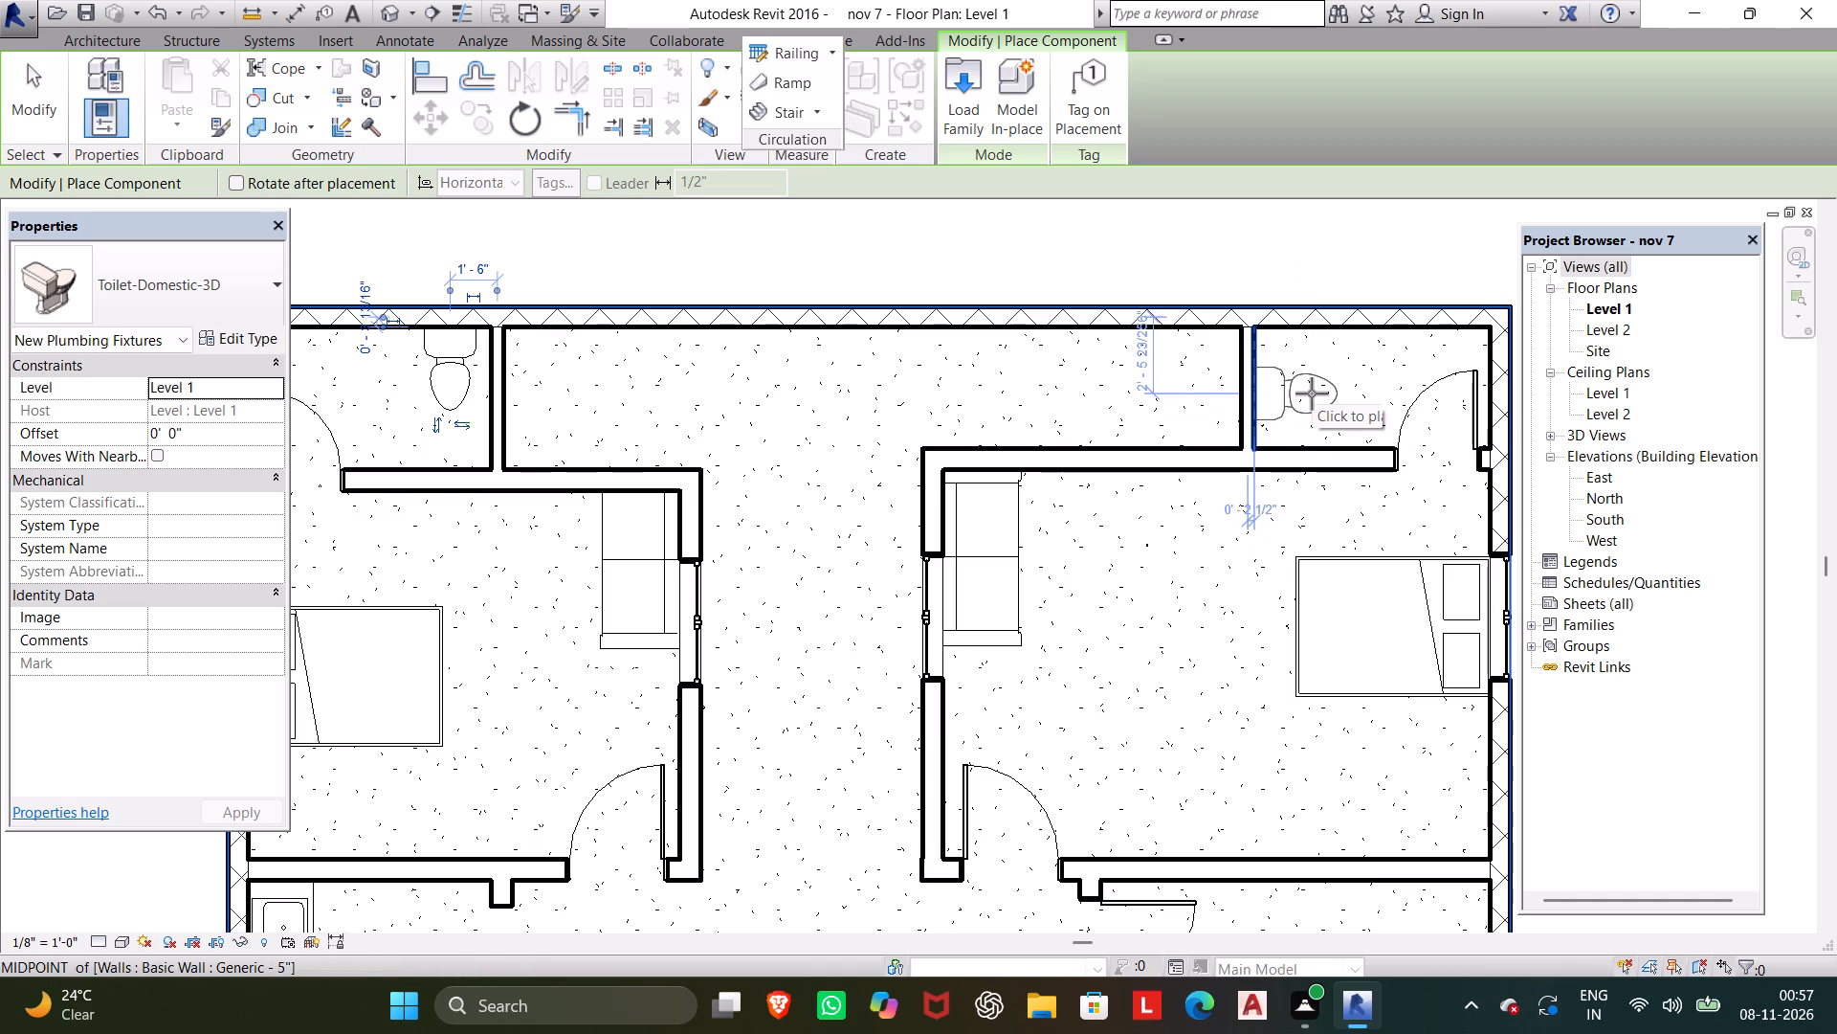
{"action": "left_click", "coordinate": [1312, 393]}
Place a toilet in the plan's lower-right bathroom, backed against the wall shared with the bedroom, about 4' 0" from the short partition.
{"action": "scroll", "coordinate": [1309, 416], "scroll_direction": "down", "scroll_amount": 2}
{"action": "middle_click_drag", "start_coordinate": [1303, 425], "coordinate": [1323, 241]}
{"action": "scroll", "coordinate": [1287, 299], "scroll_direction": "down", "scroll_amount": 1}
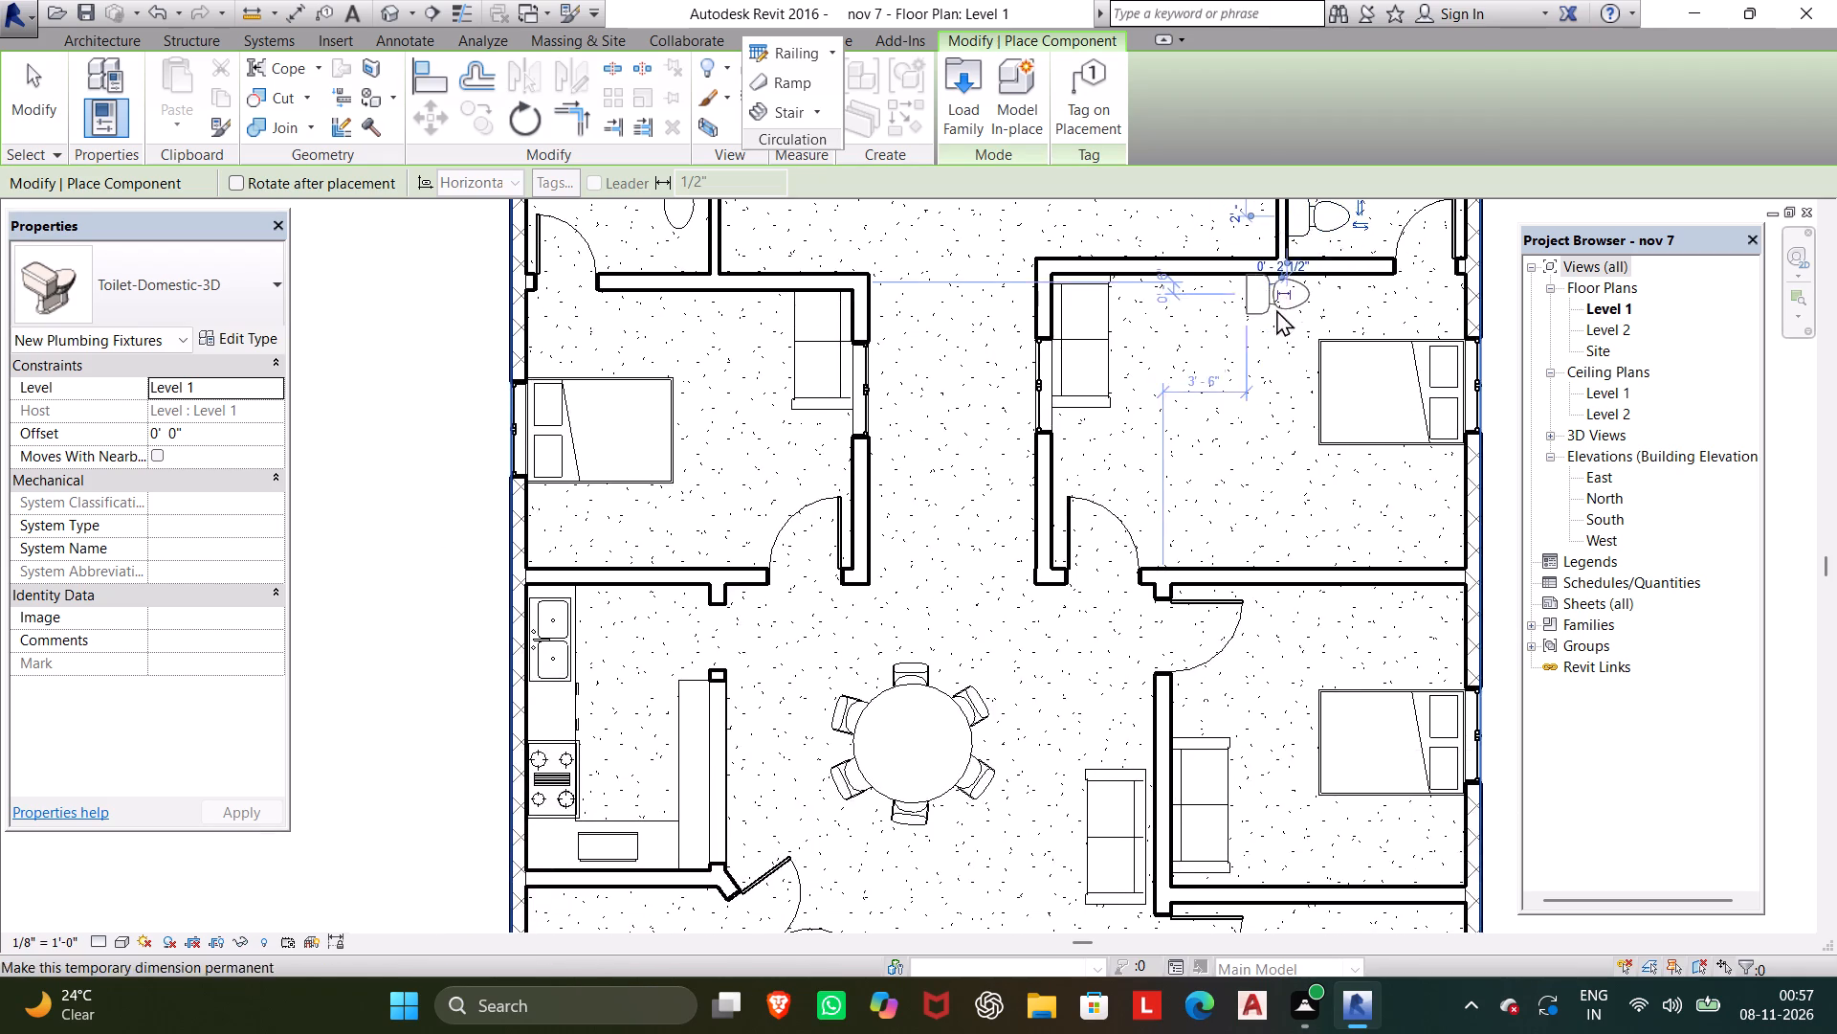
{"action": "middle_click_drag", "start_coordinate": [1236, 395], "coordinate": [1240, 332]}
{"action": "scroll", "coordinate": [1222, 480], "scroll_direction": "down", "scroll_amount": 1}
{"action": "middle_click_drag", "start_coordinate": [1228, 367], "coordinate": [1203, 480]}
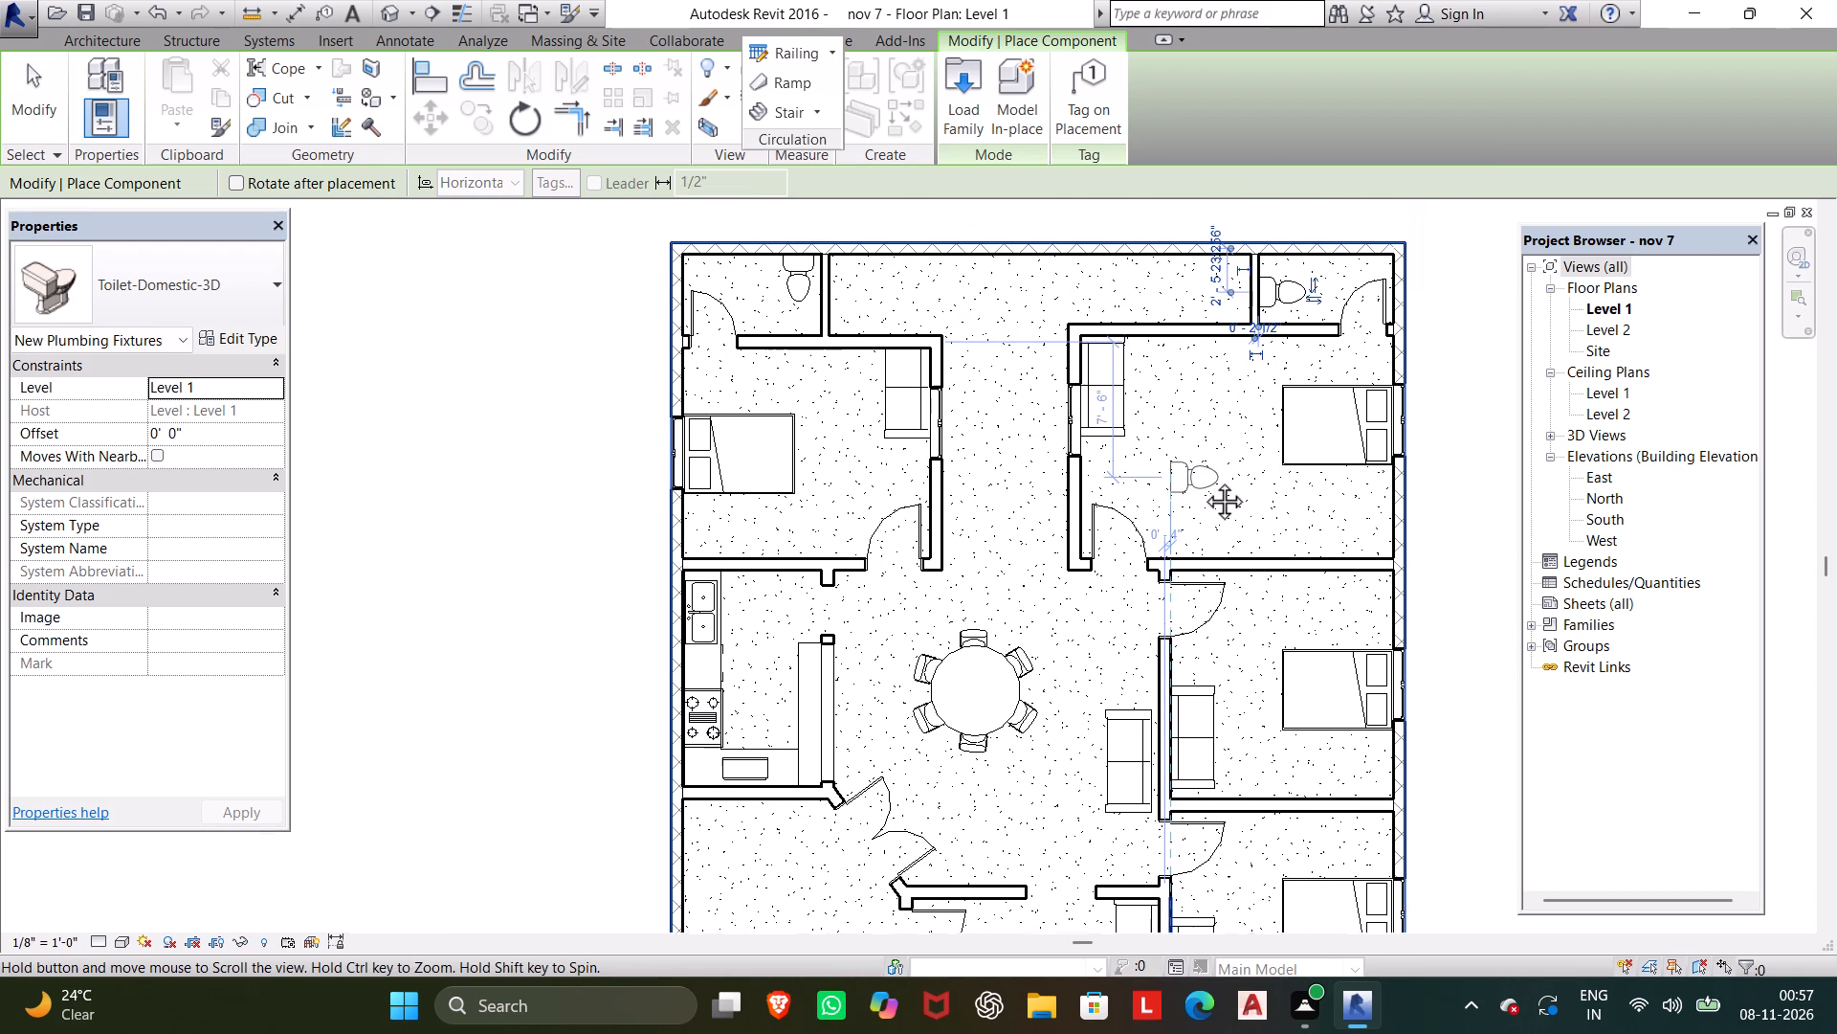
{"action": "middle_click_drag", "start_coordinate": [1203, 480], "coordinate": [1203, 486]}
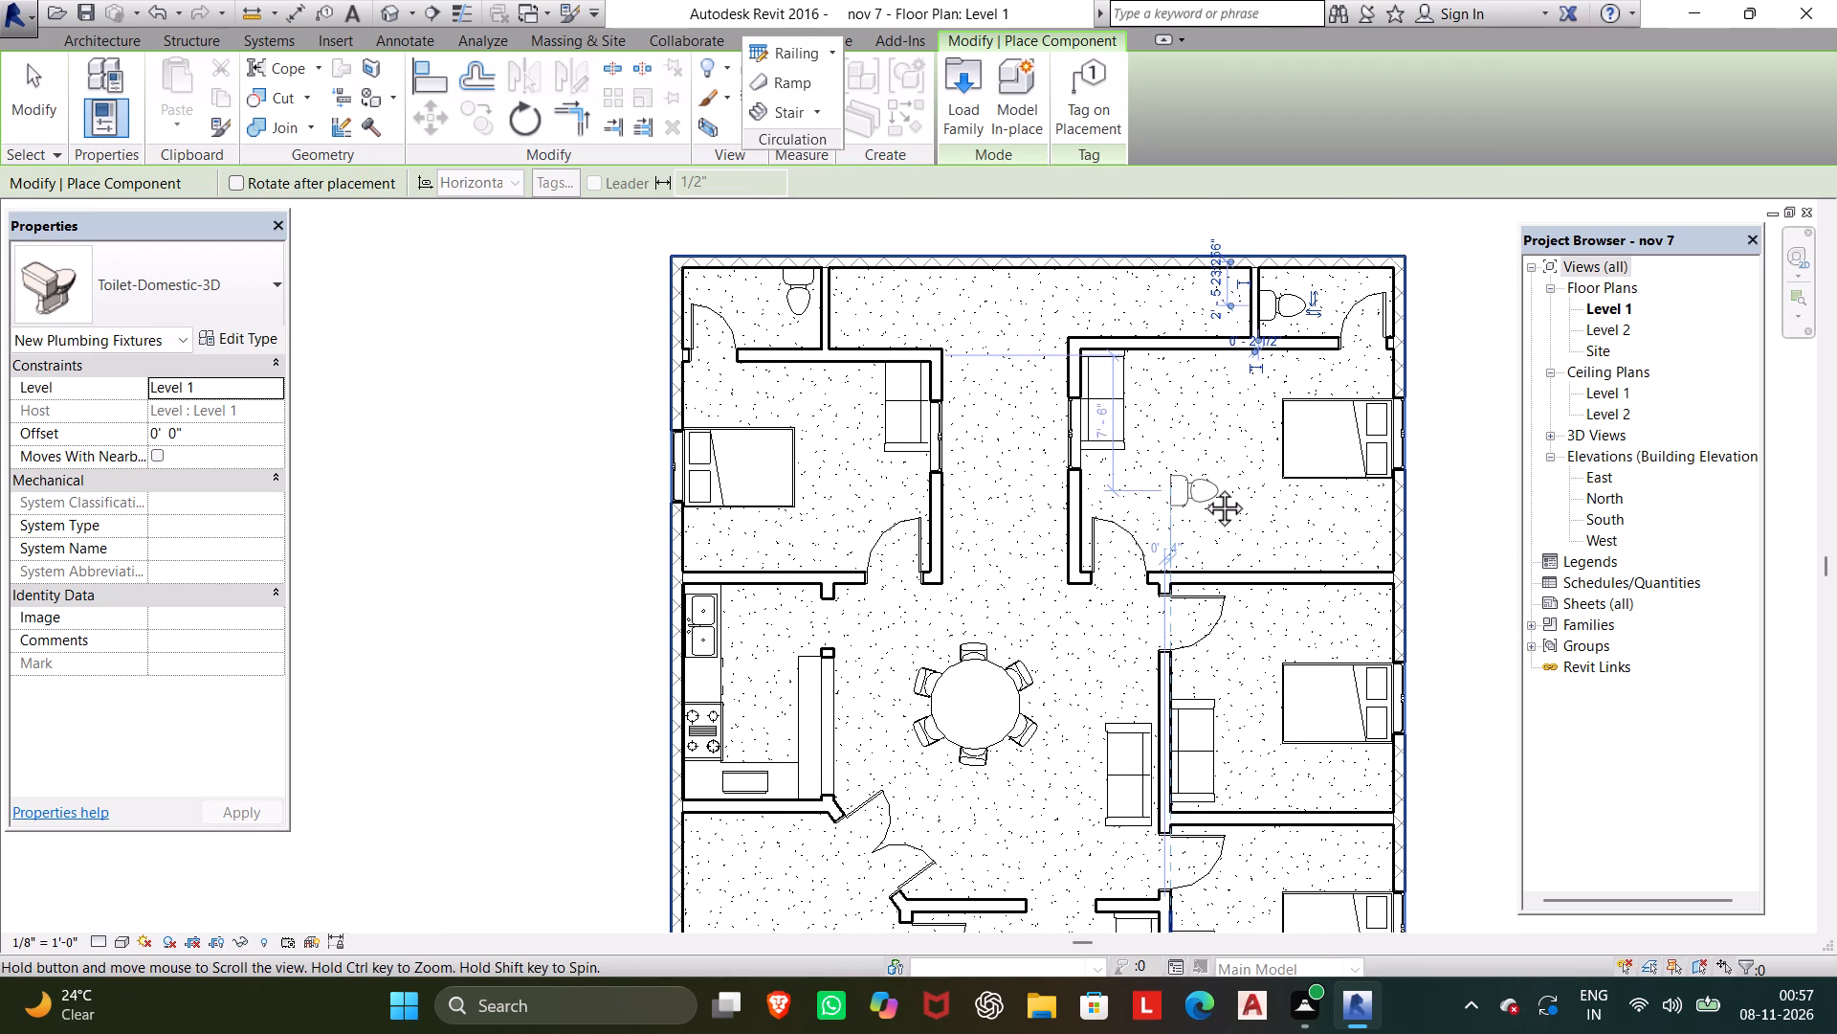
{"action": "middle_click_drag", "start_coordinate": [1203, 486], "coordinate": [1101, 208]}
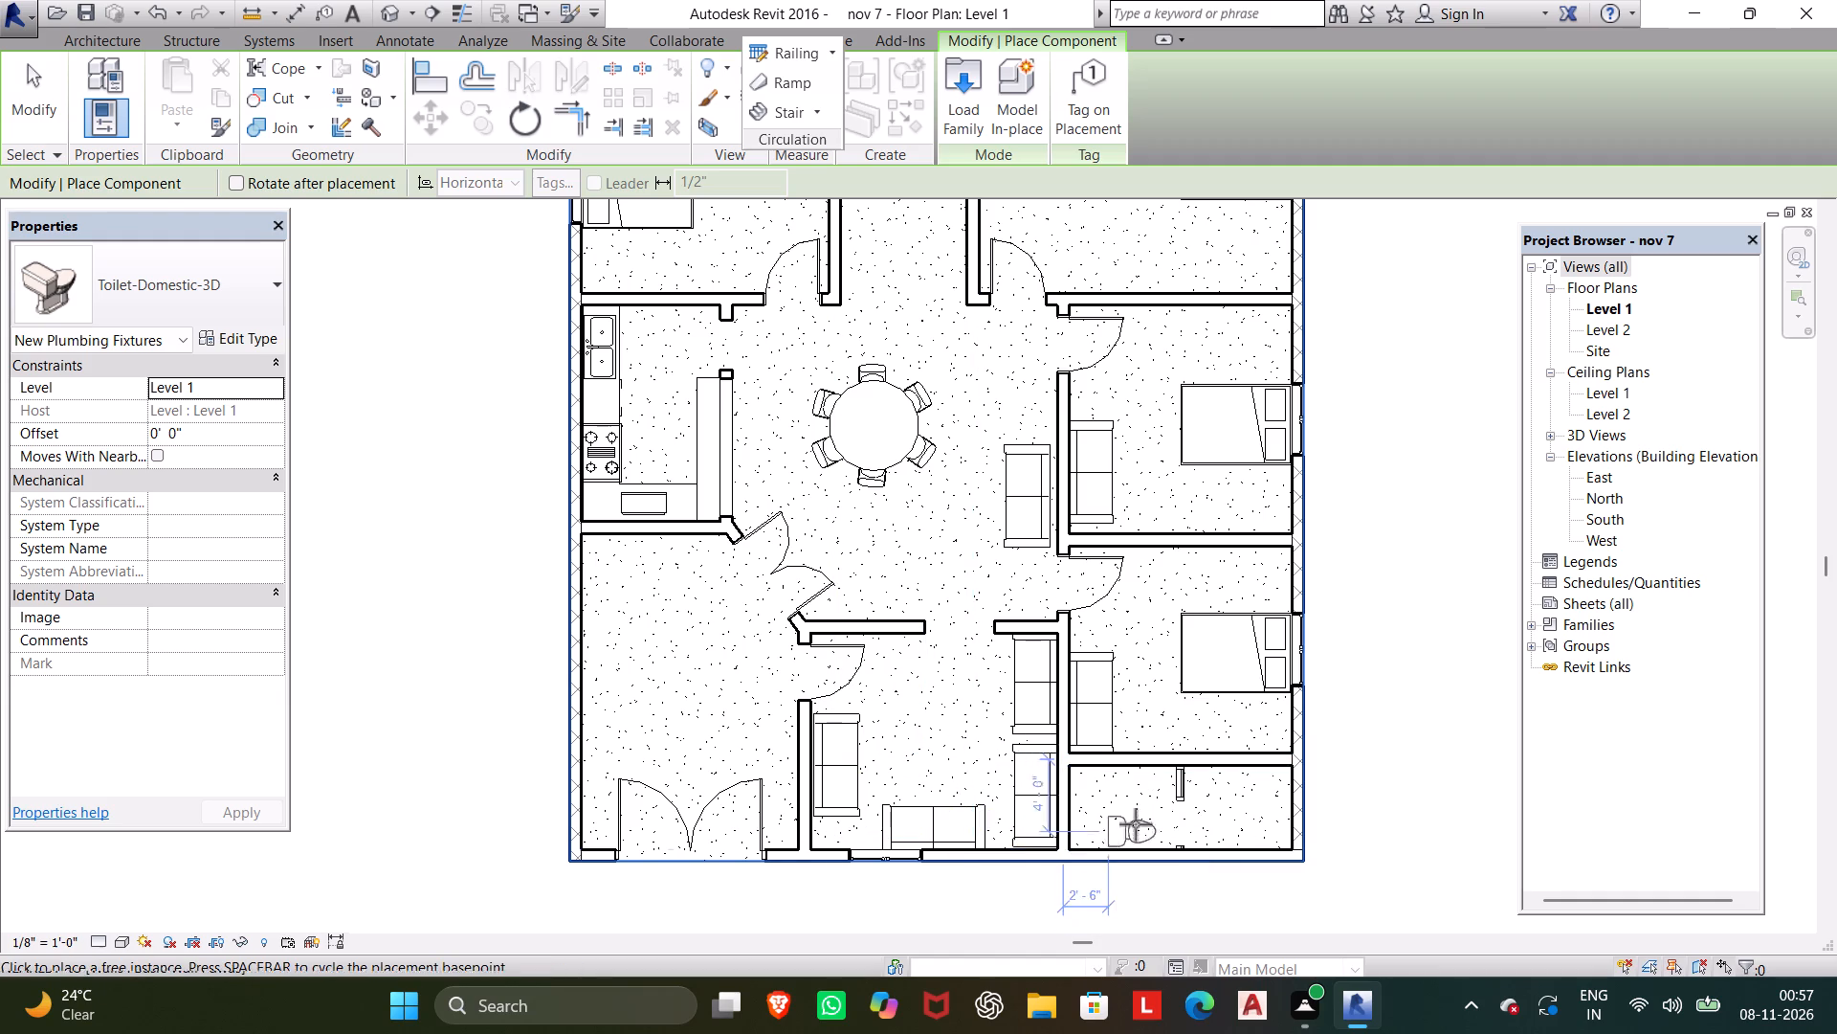
{"action": "scroll", "coordinate": [1139, 800], "scroll_direction": "up", "scroll_amount": 6}
{"action": "key", "text": "space"}
{"action": "key", "text": "space"}
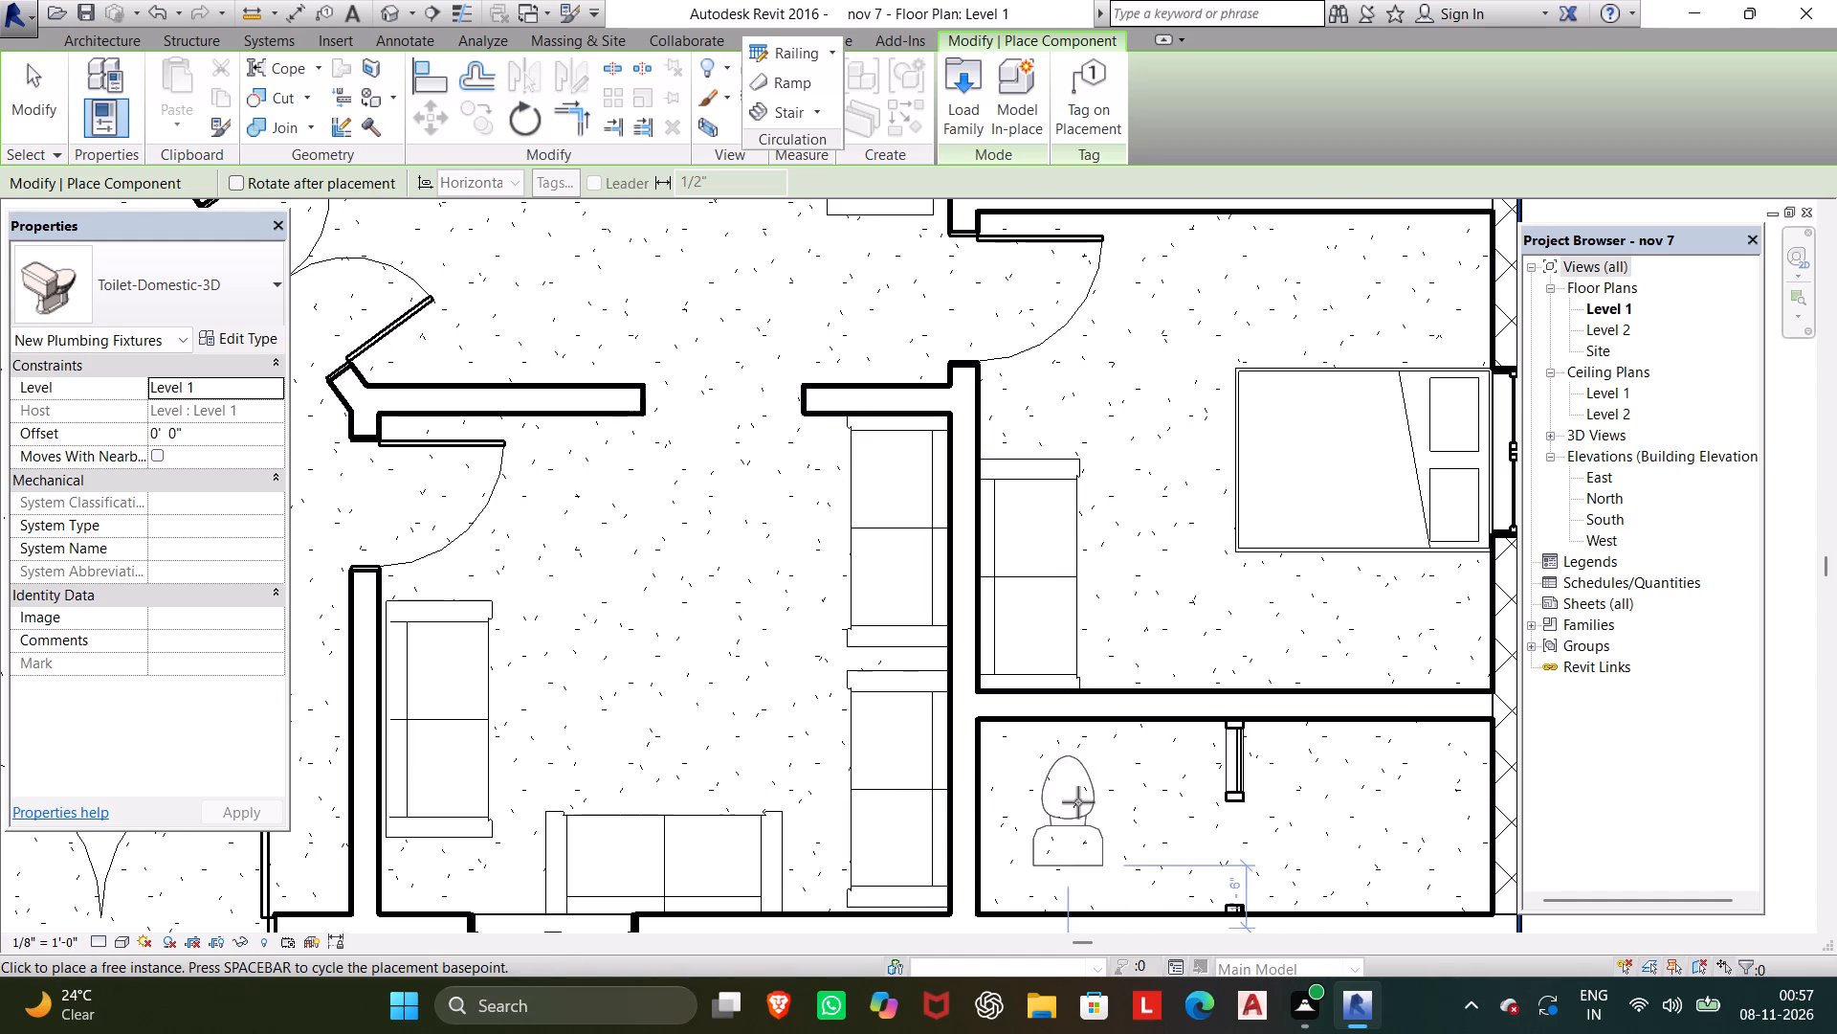
{"action": "key", "text": "space"}
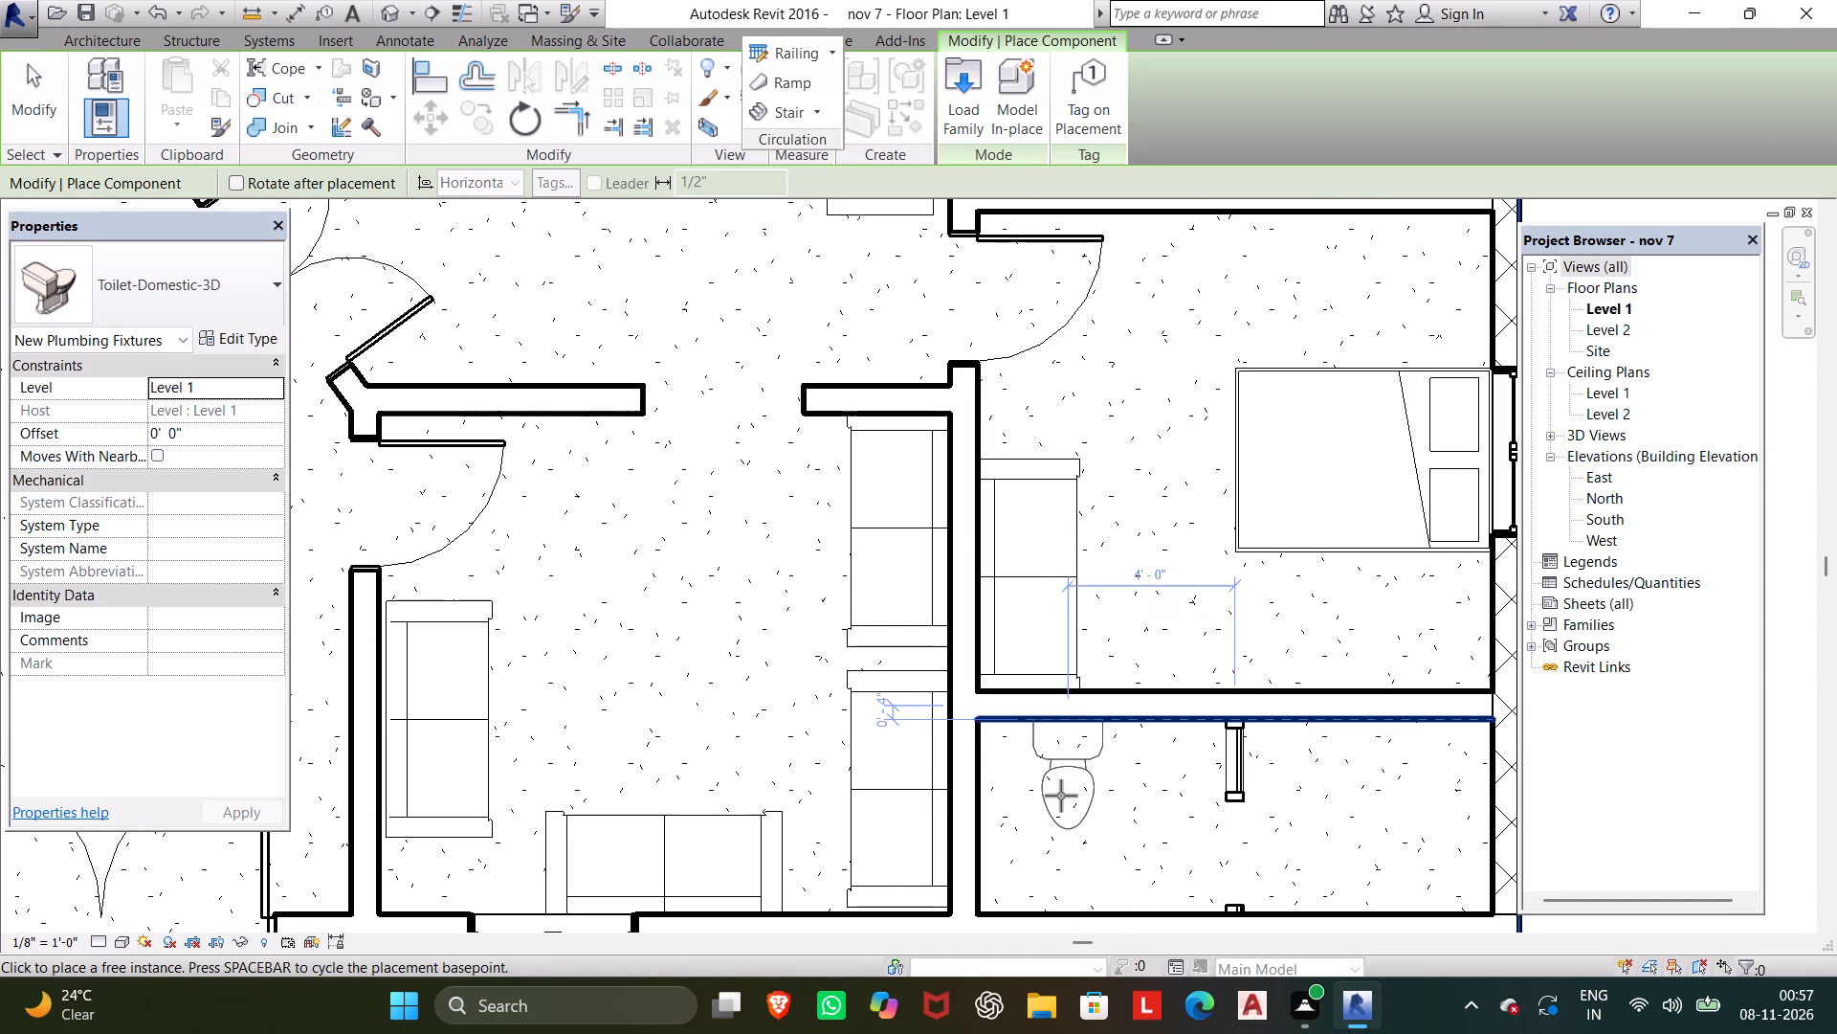
{"action": "left_click", "coordinate": [1061, 796]}
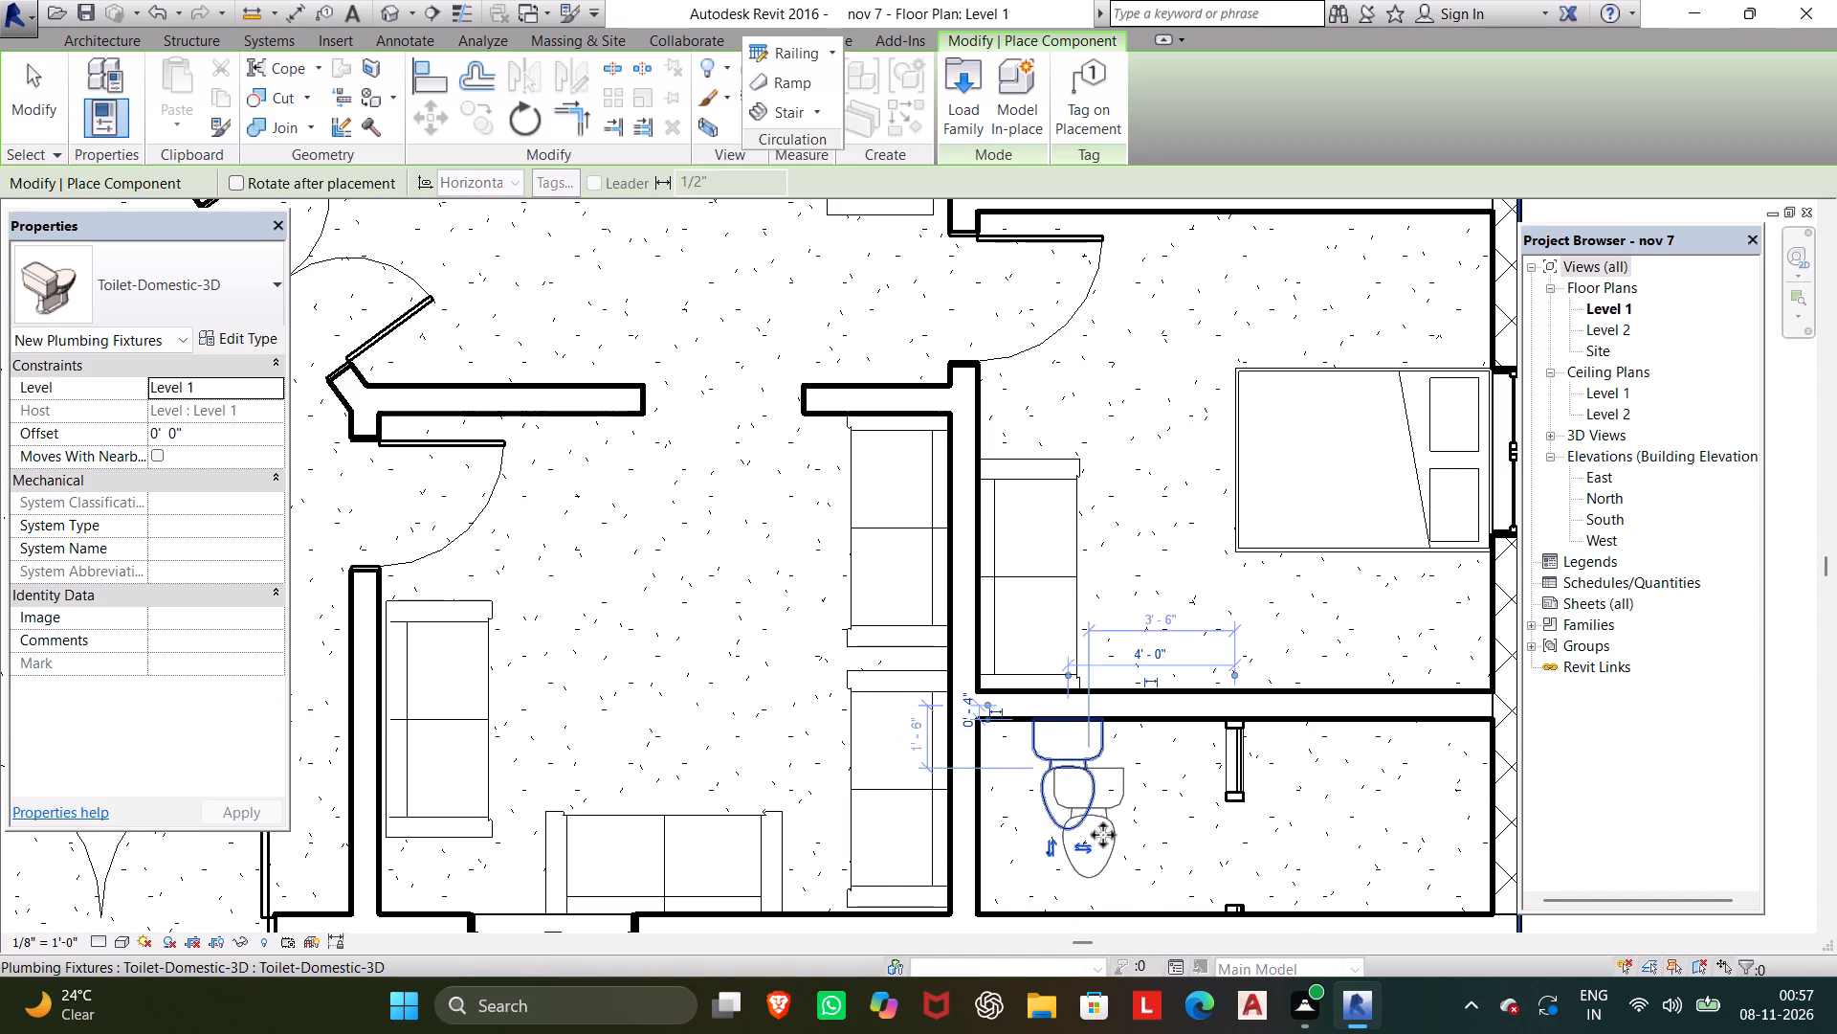
Close the Autodesk access notice that covers the floor plan again.
{"action": "scroll", "coordinate": [1107, 834], "scroll_direction": "down", "scroll_amount": 5}
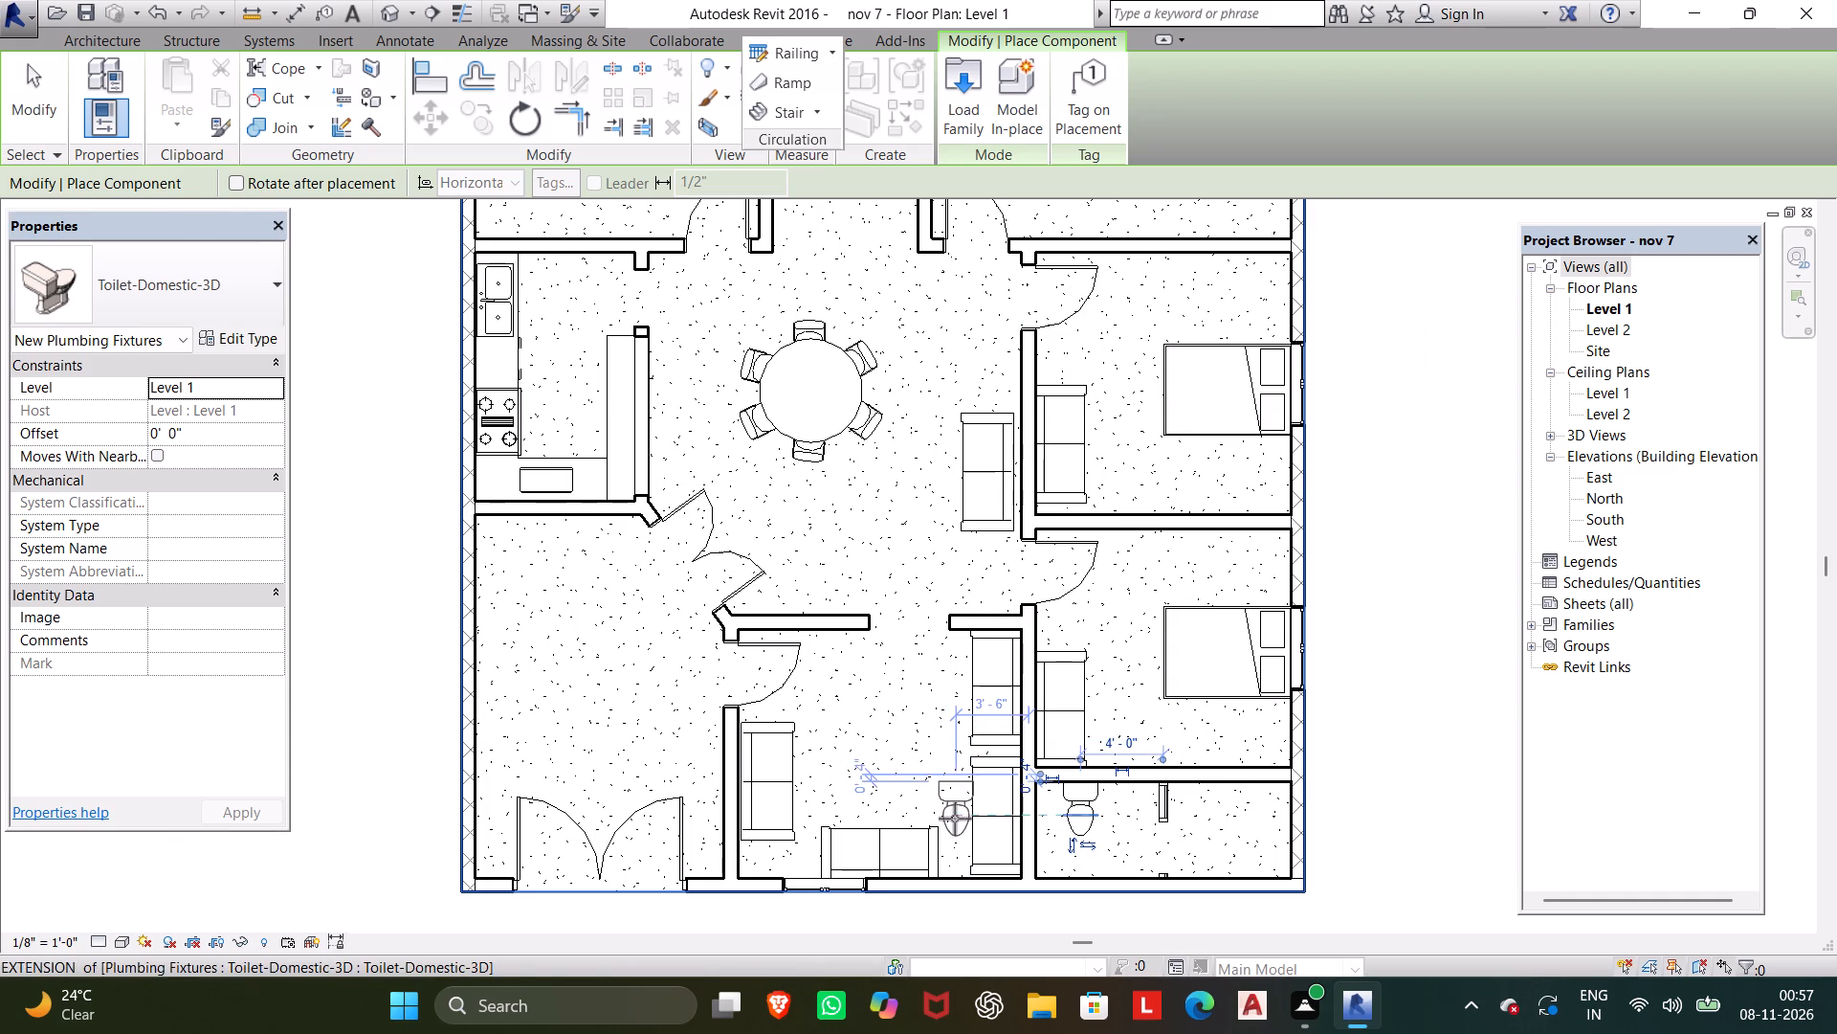
{"action": "middle_click_drag", "start_coordinate": [955, 819], "coordinate": [972, 869]}
{"action": "scroll", "coordinate": [955, 819], "scroll_direction": "down", "scroll_amount": 1}
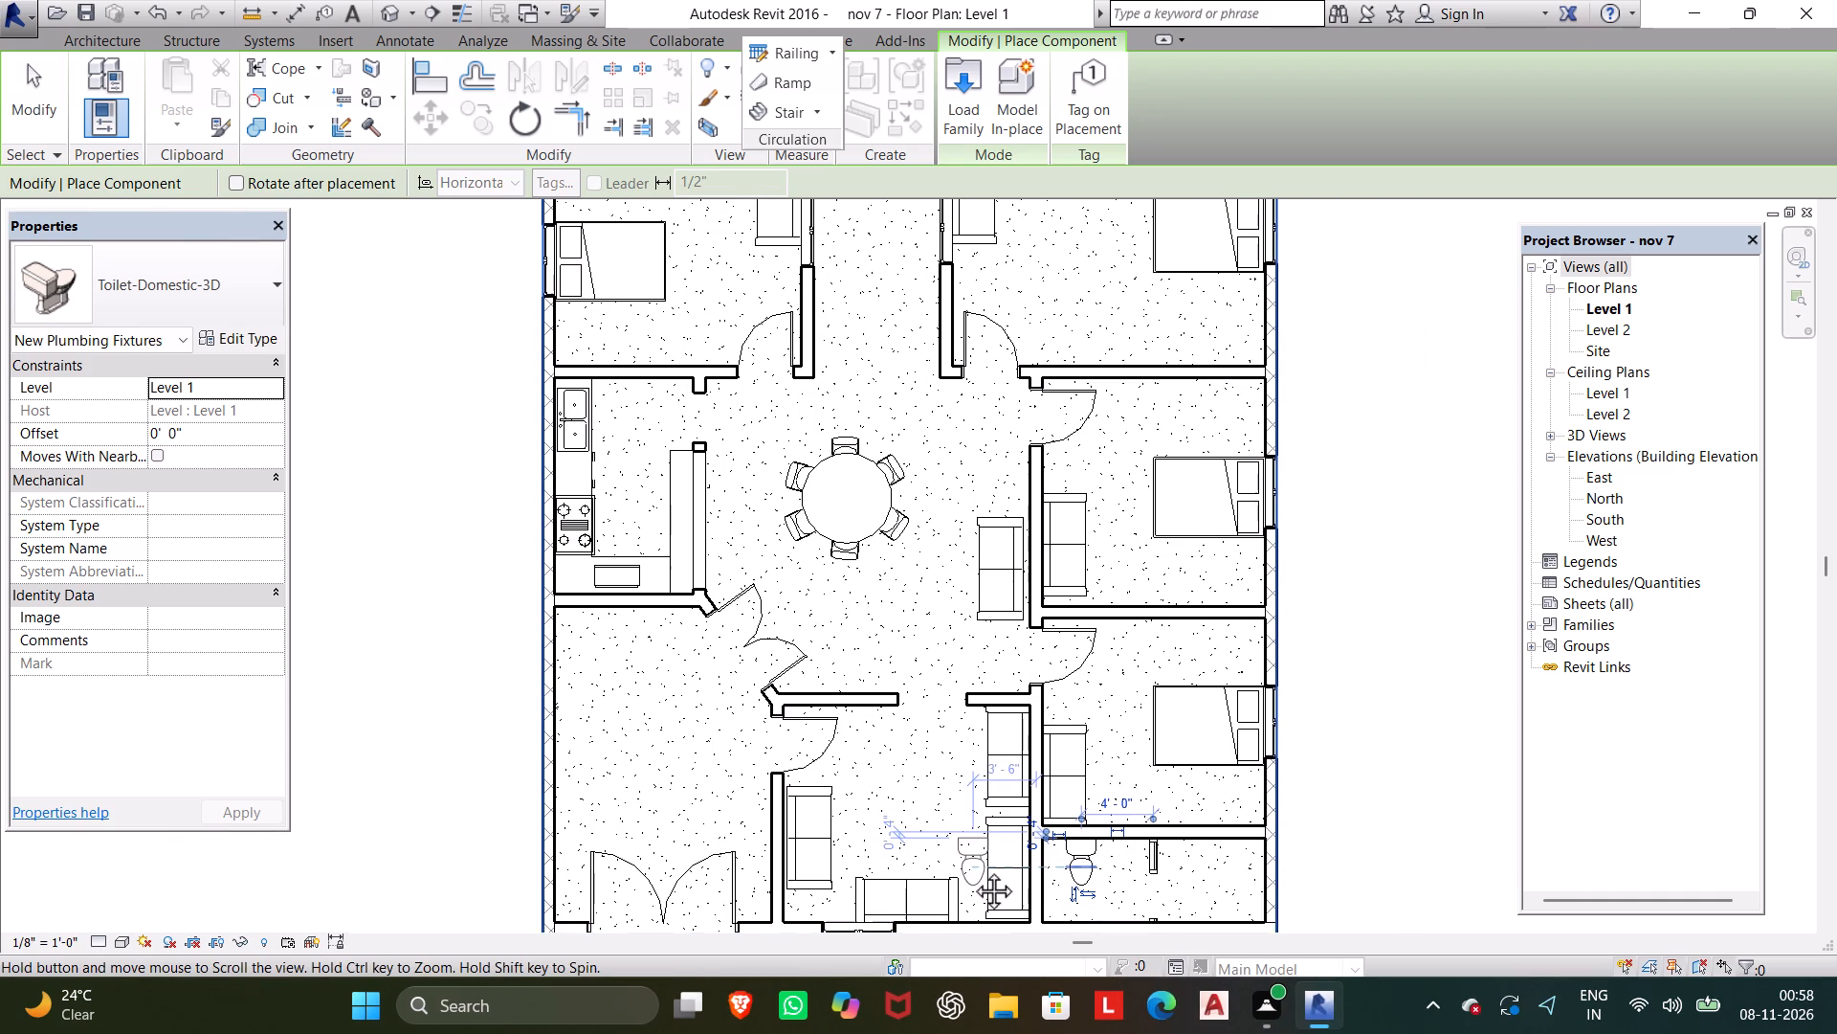
{"action": "middle_click_drag", "start_coordinate": [972, 869], "coordinate": [972, 879]}
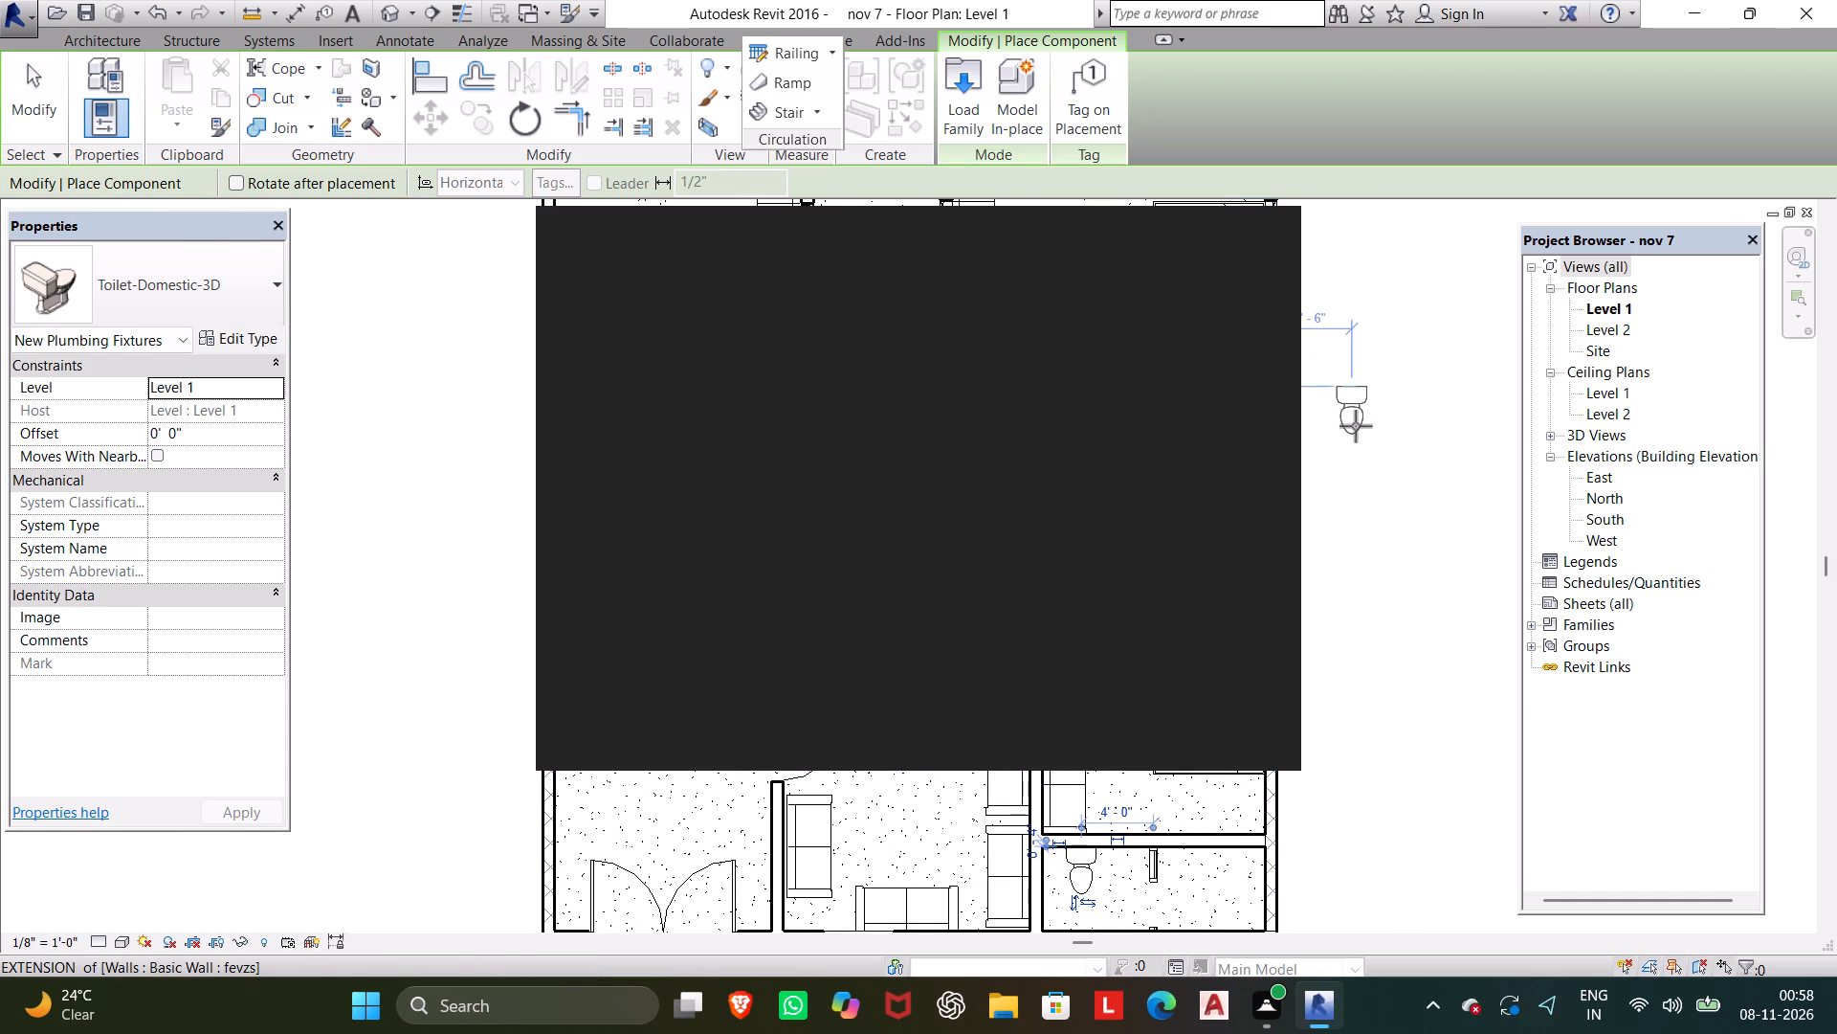
{"action": "key", "text": "Escape"}
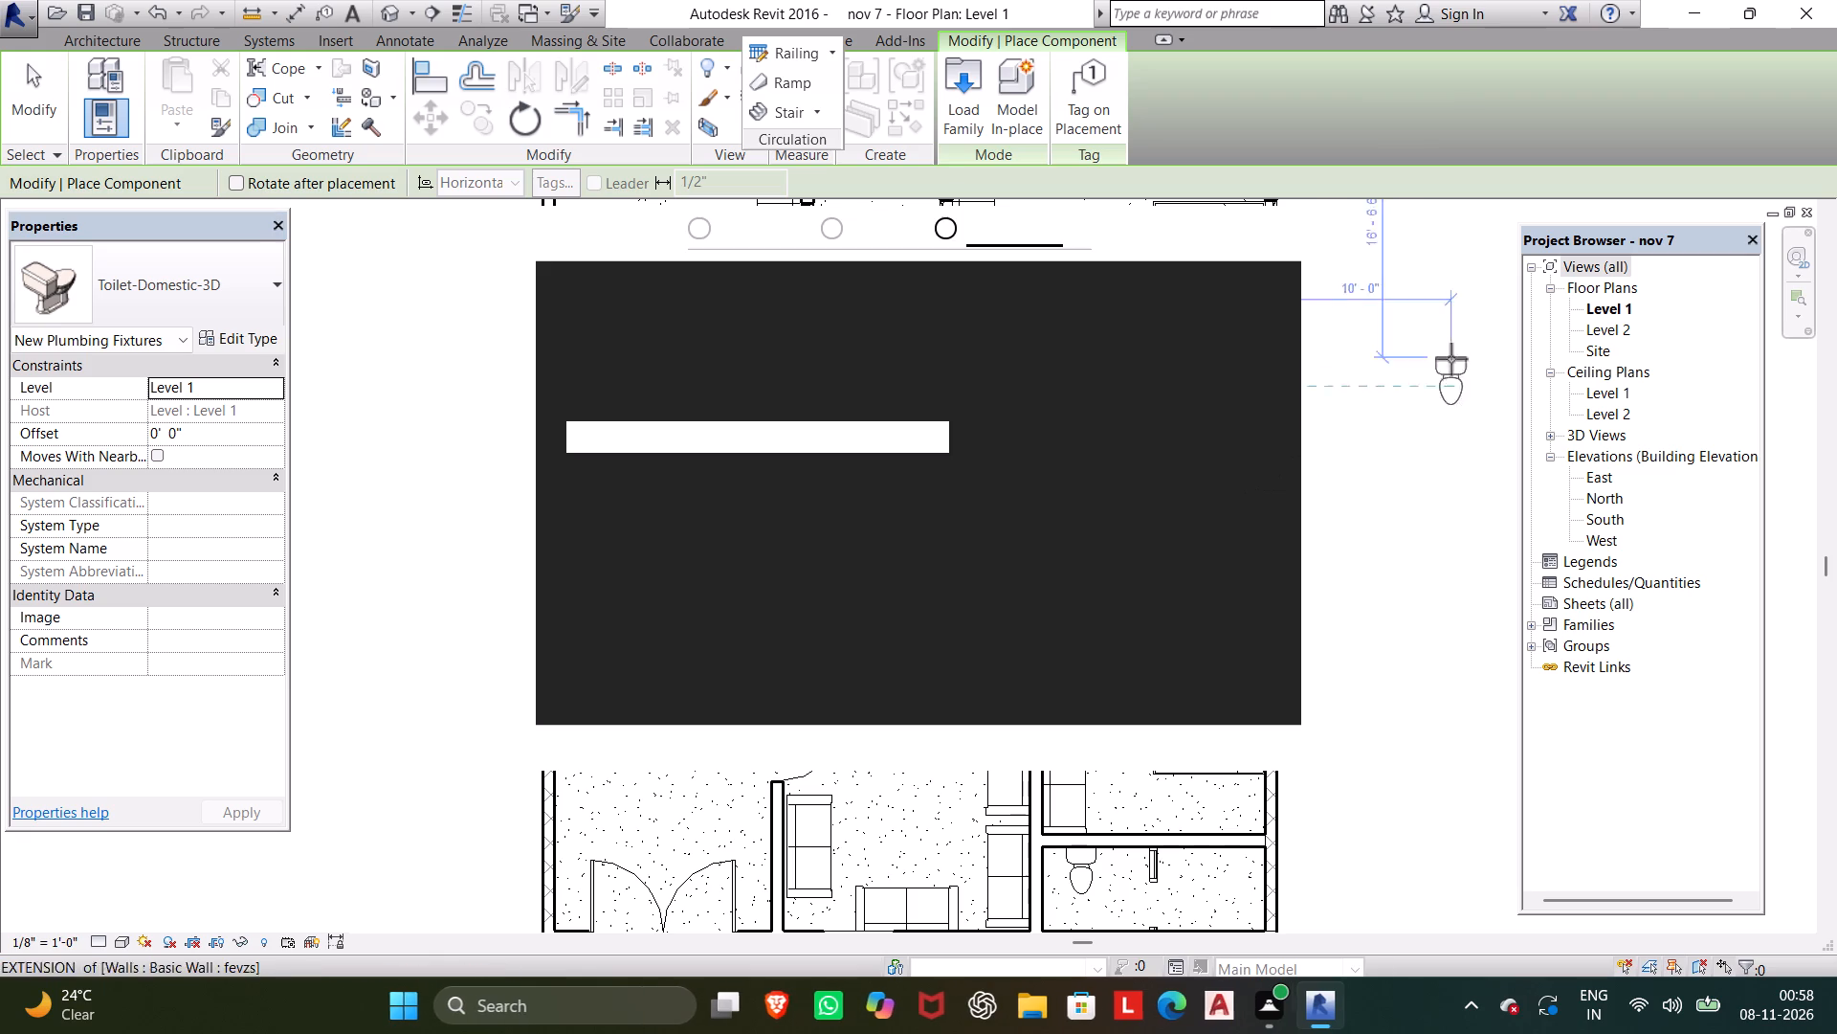
{"action": "left_click", "coordinate": [1250, 225]}
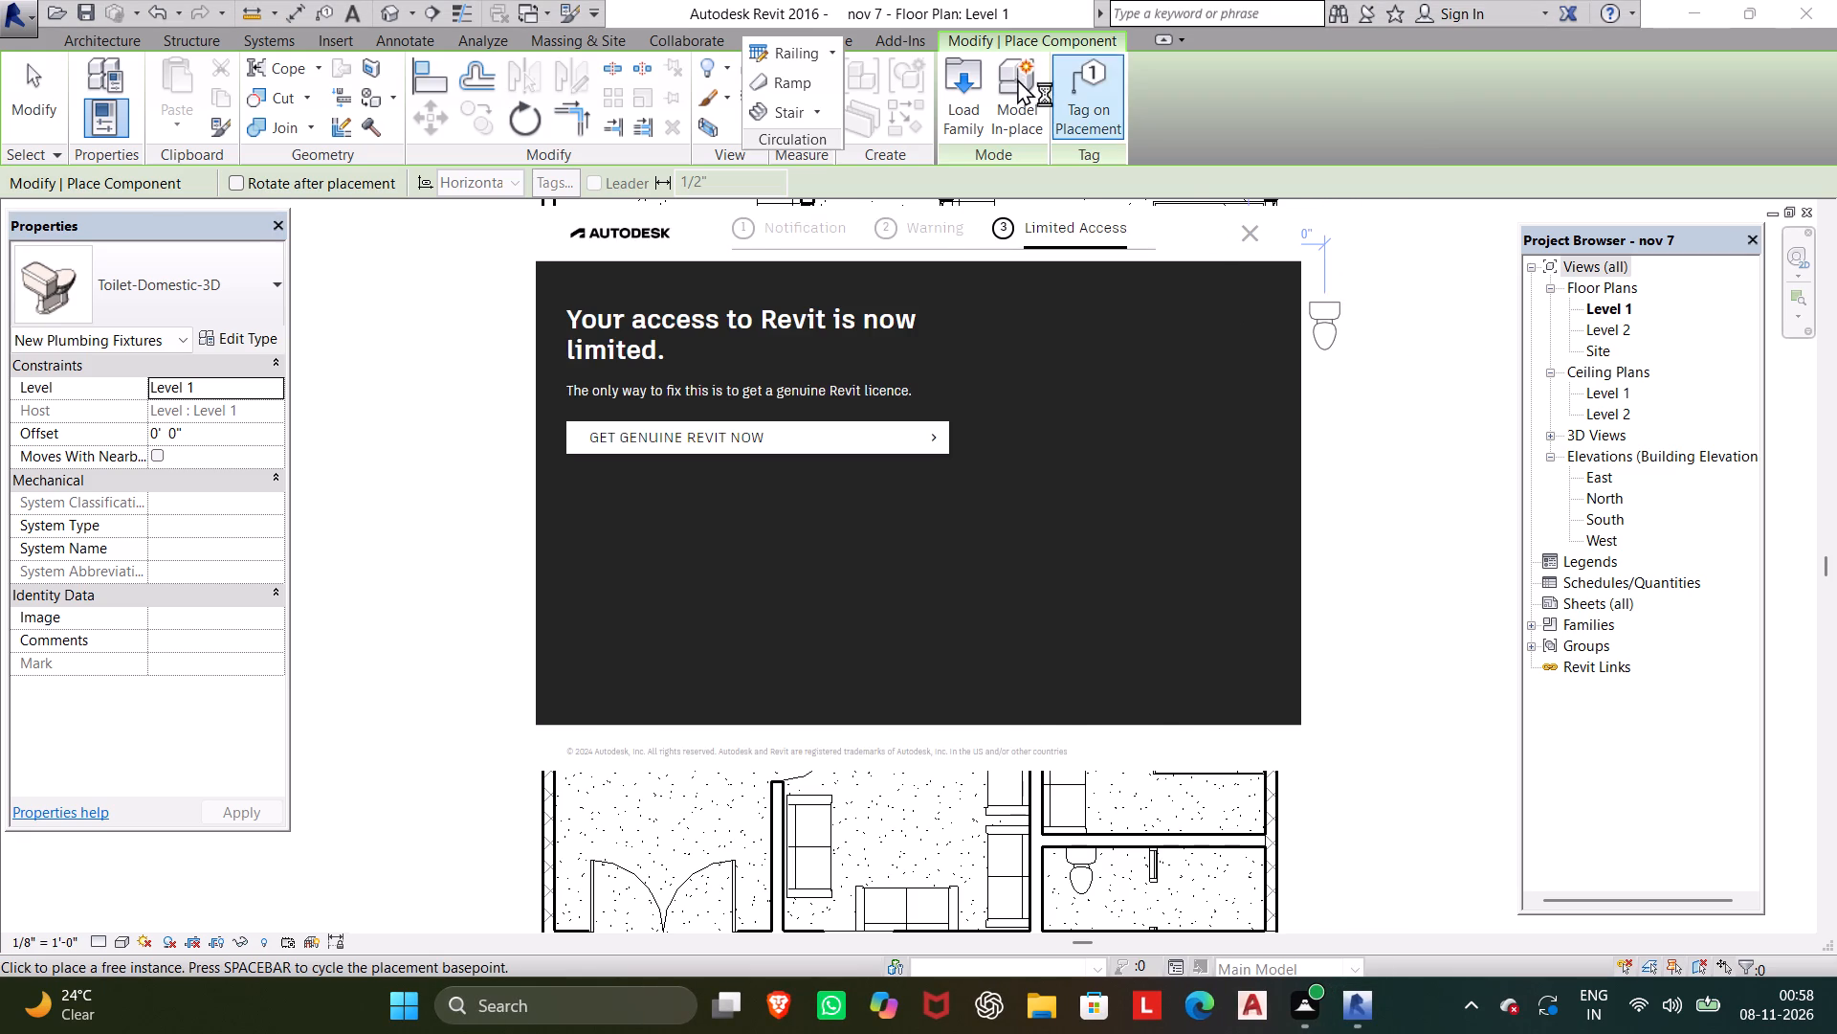
Load the Tub-Free Standing-3D family from the Bathtubs folder of the US Imperial architectural plumbing fixtures library.
{"action": "left_click", "coordinate": [947, 71]}
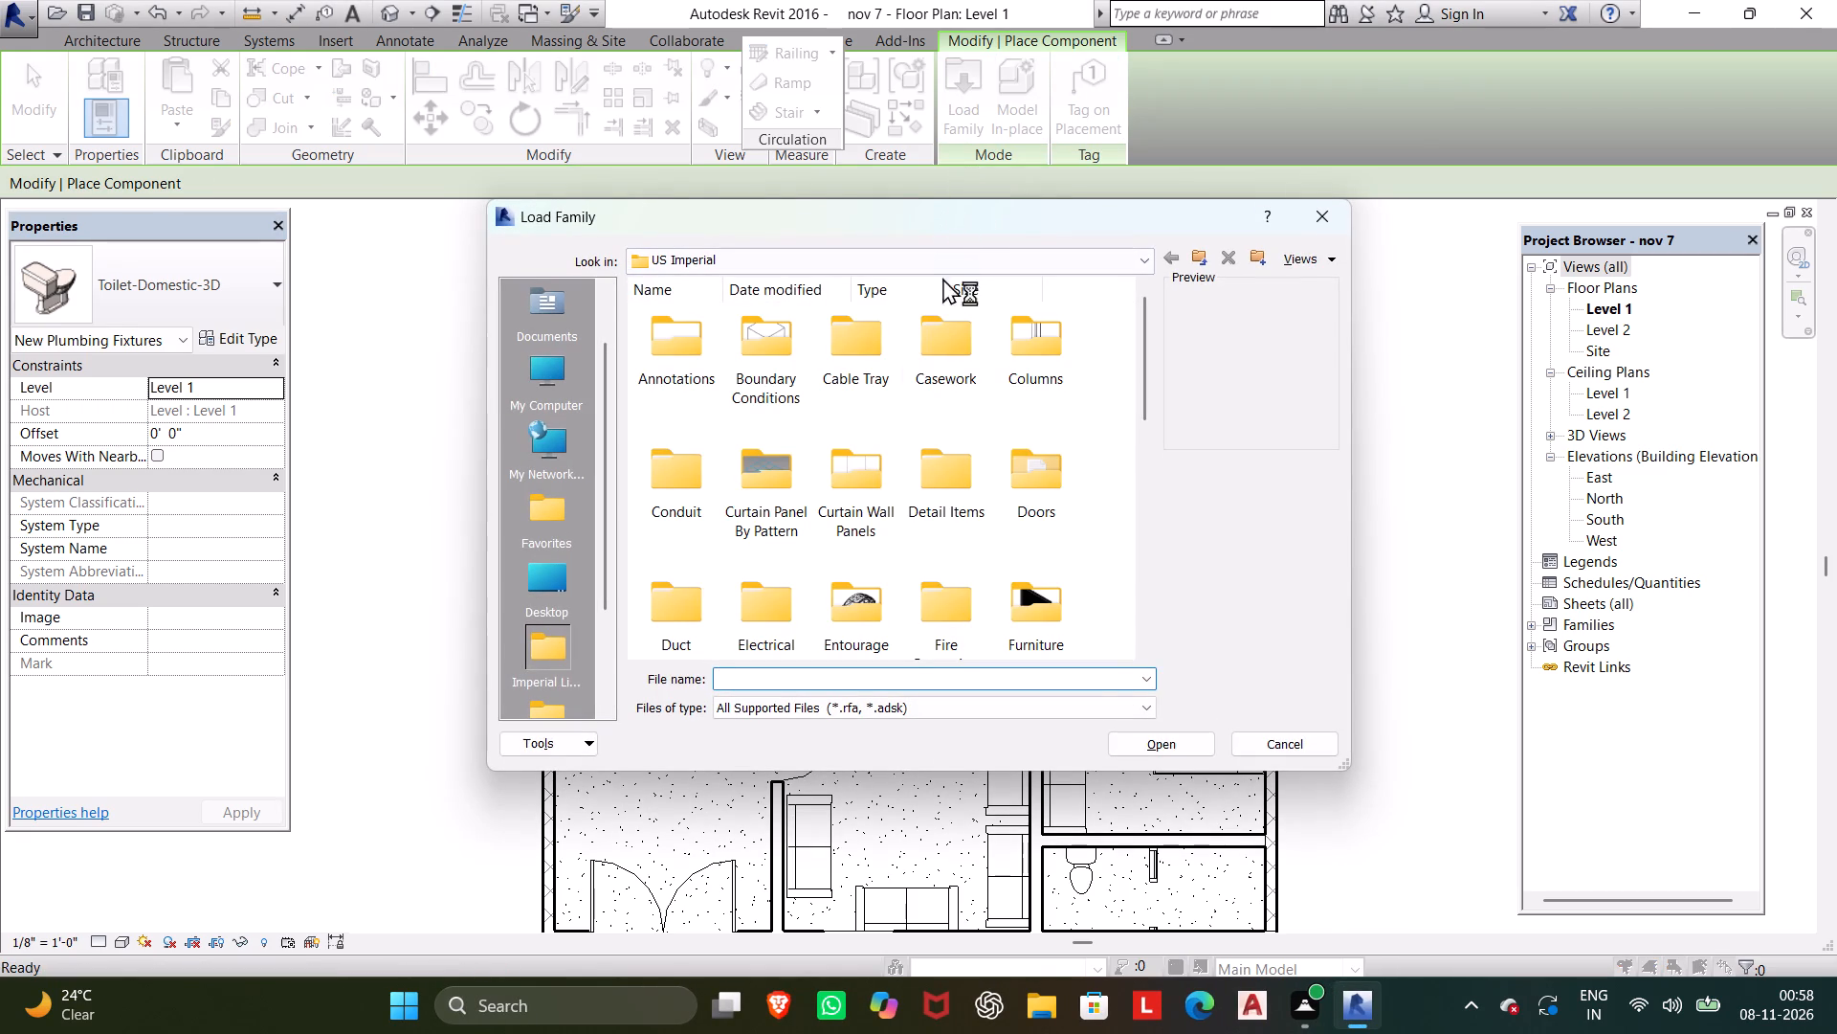
{"action": "scroll", "coordinate": [1084, 620], "scroll_direction": "down", "scroll_amount": 5}
{"action": "scroll", "coordinate": [874, 393], "scroll_direction": "up", "scroll_amount": 2}
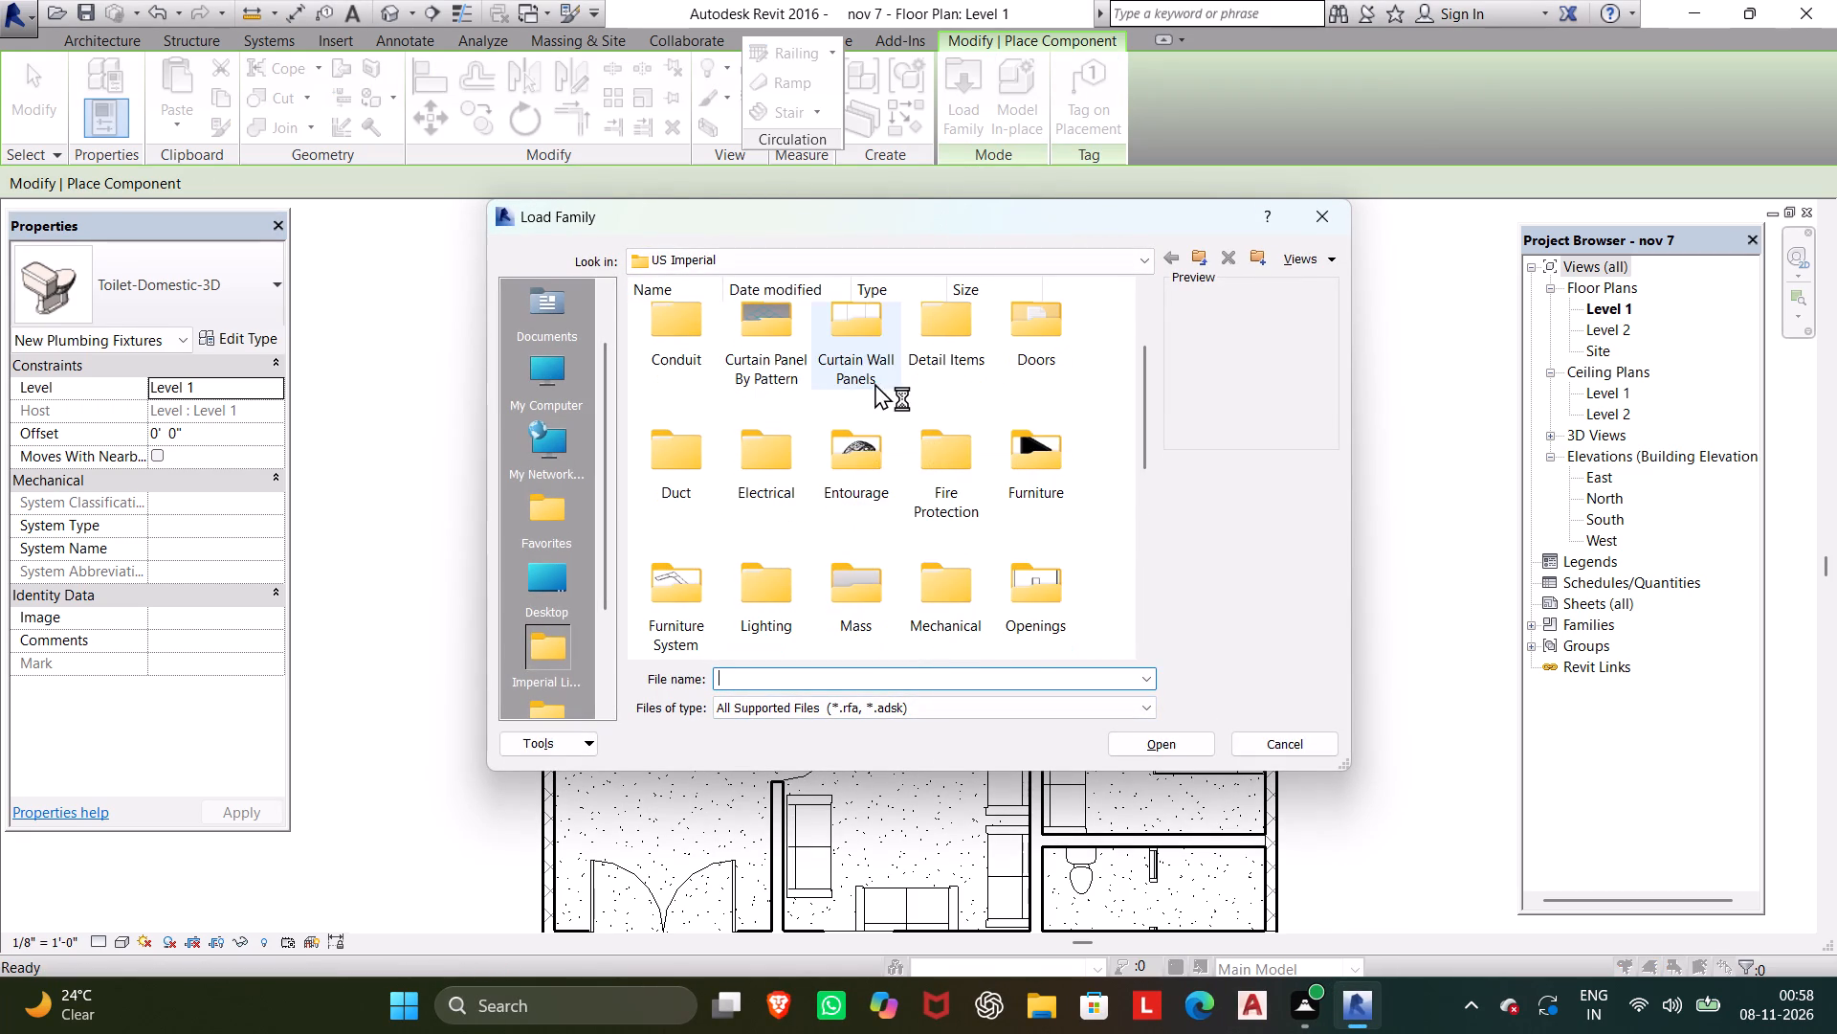
{"action": "scroll", "coordinate": [895, 562], "scroll_direction": "down", "scroll_amount": 2}
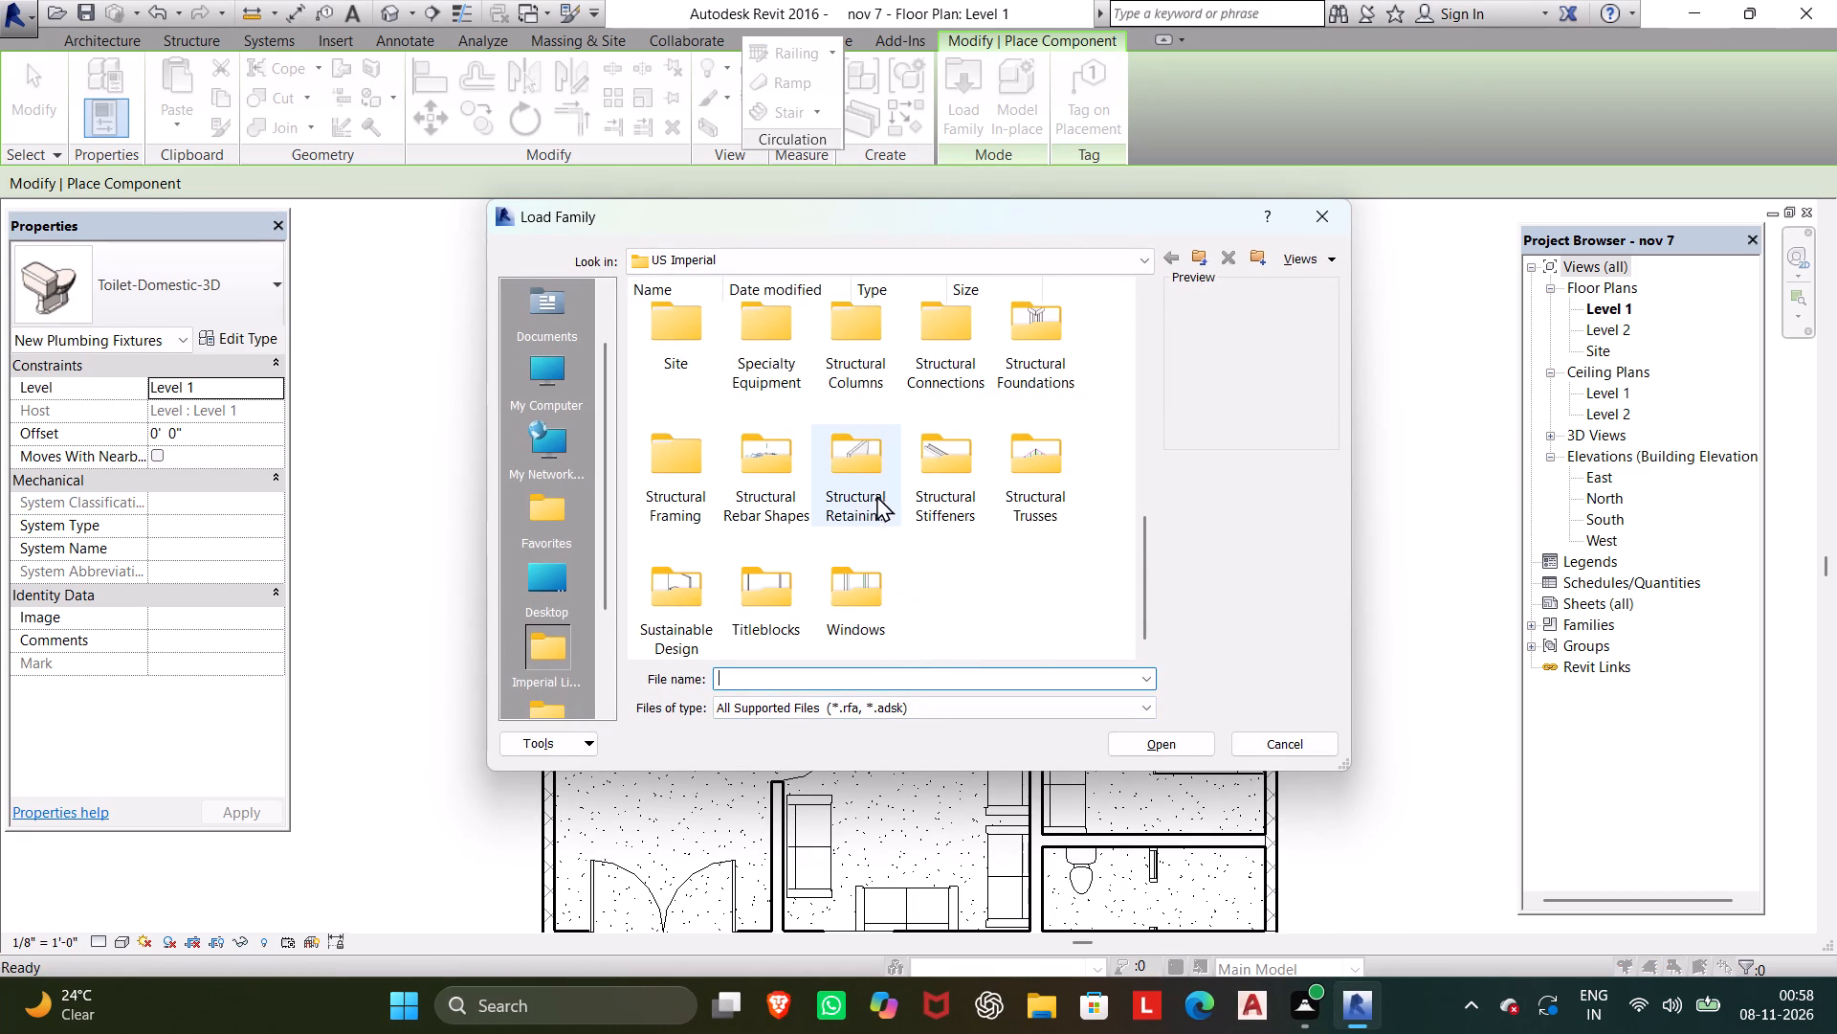
{"action": "scroll", "coordinate": [900, 433], "scroll_direction": "up", "scroll_amount": 2}
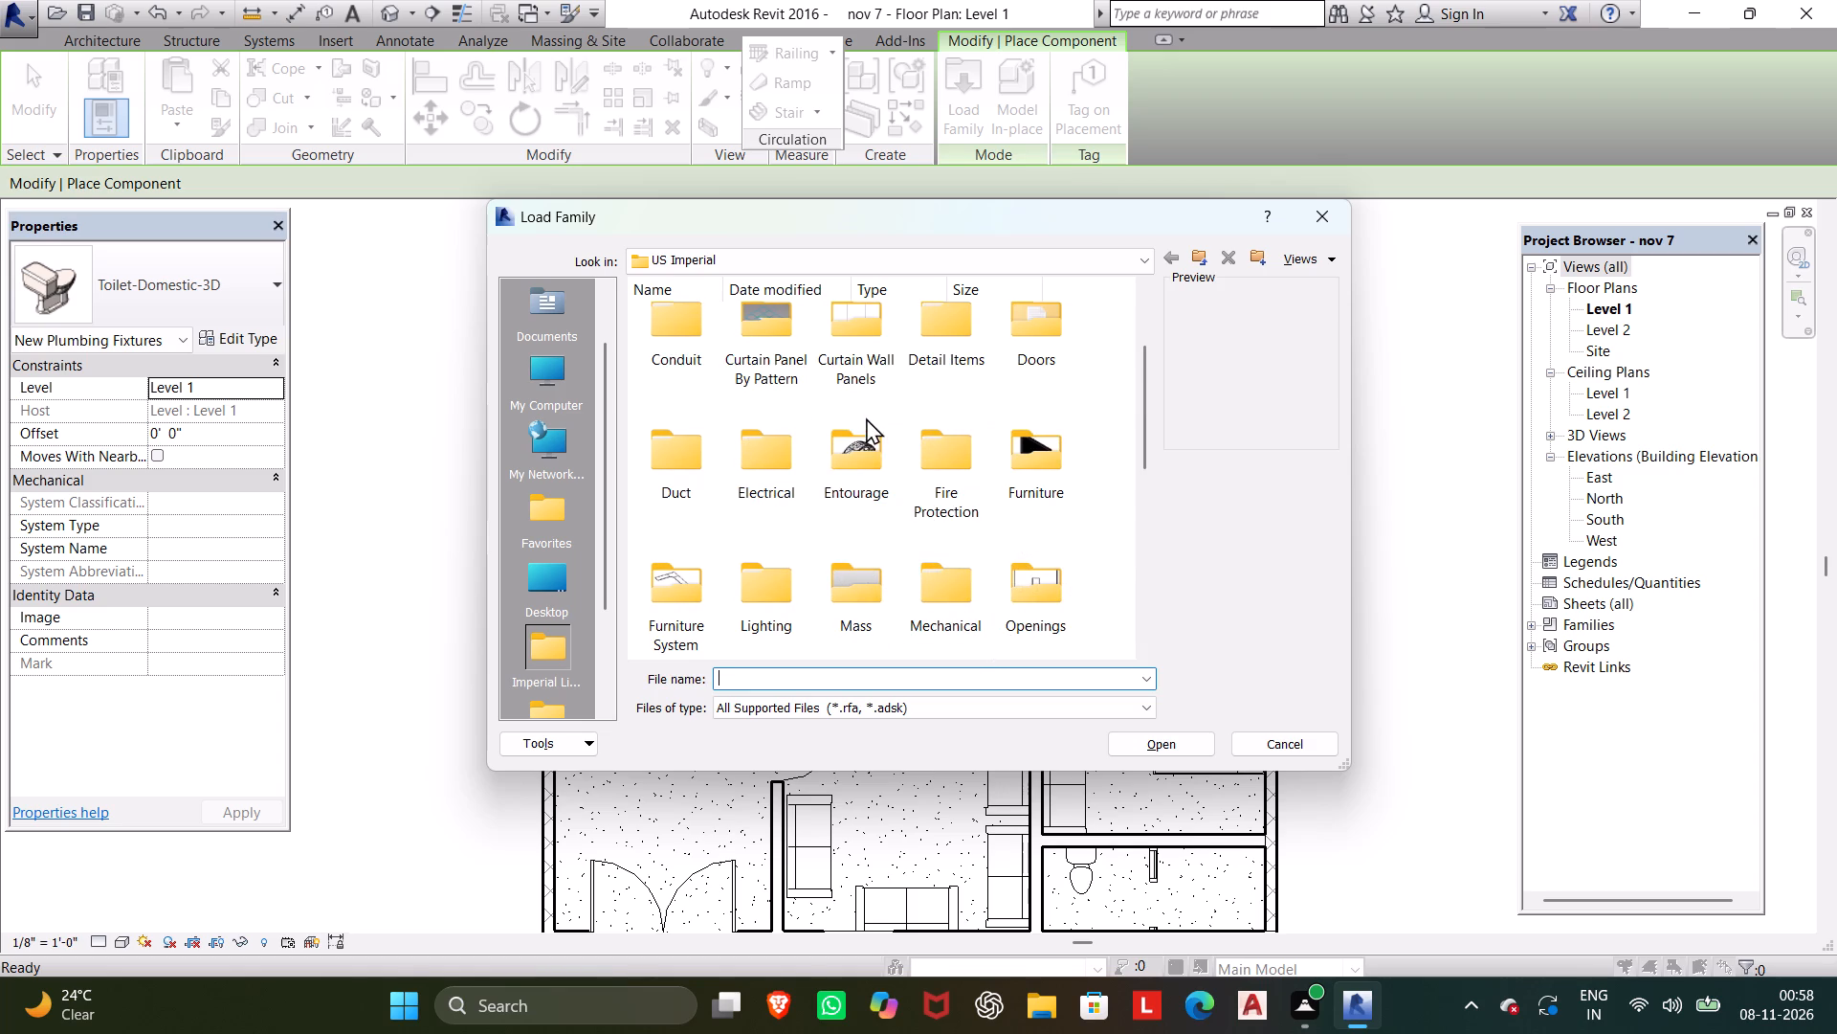
{"action": "scroll", "coordinate": [874, 469], "scroll_direction": "down", "scroll_amount": 2}
{"action": "scroll", "coordinate": [911, 422], "scroll_direction": "up", "scroll_amount": 1}
{"action": "left_click", "coordinate": [875, 464]}
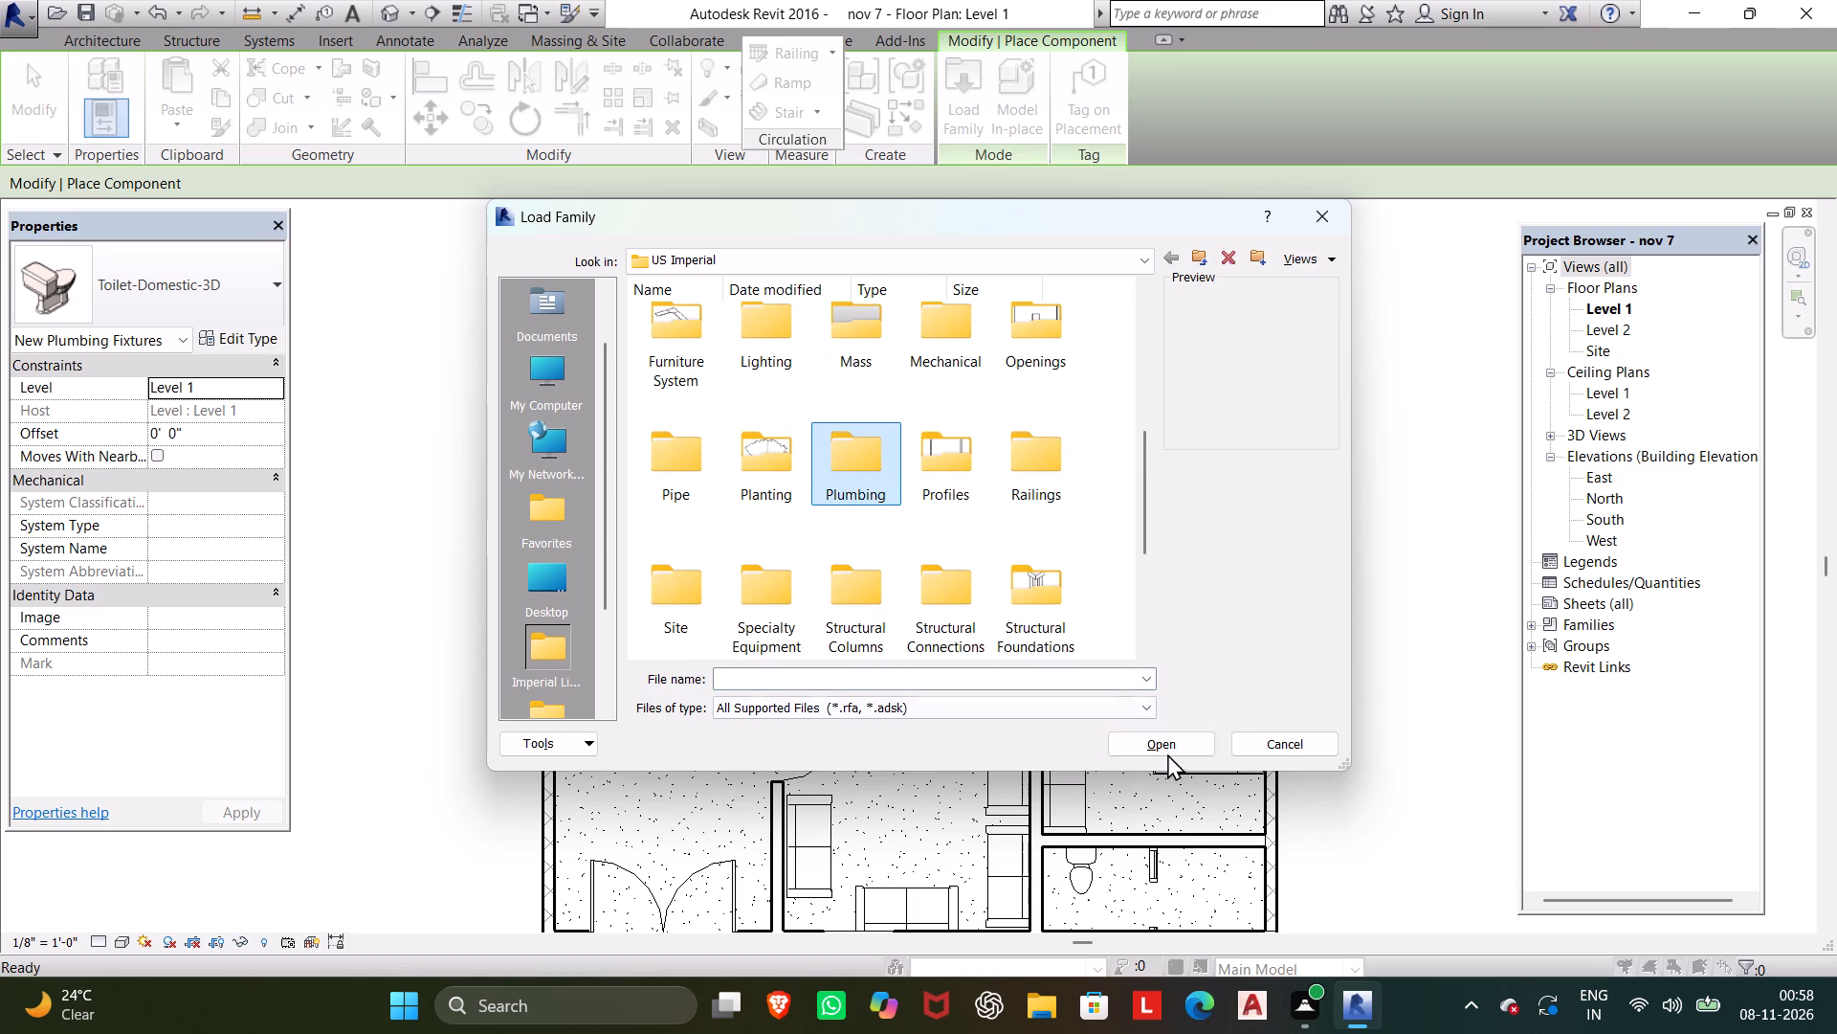
{"action": "left_click", "coordinate": [1167, 744]}
{"action": "left_click", "coordinate": [663, 375]}
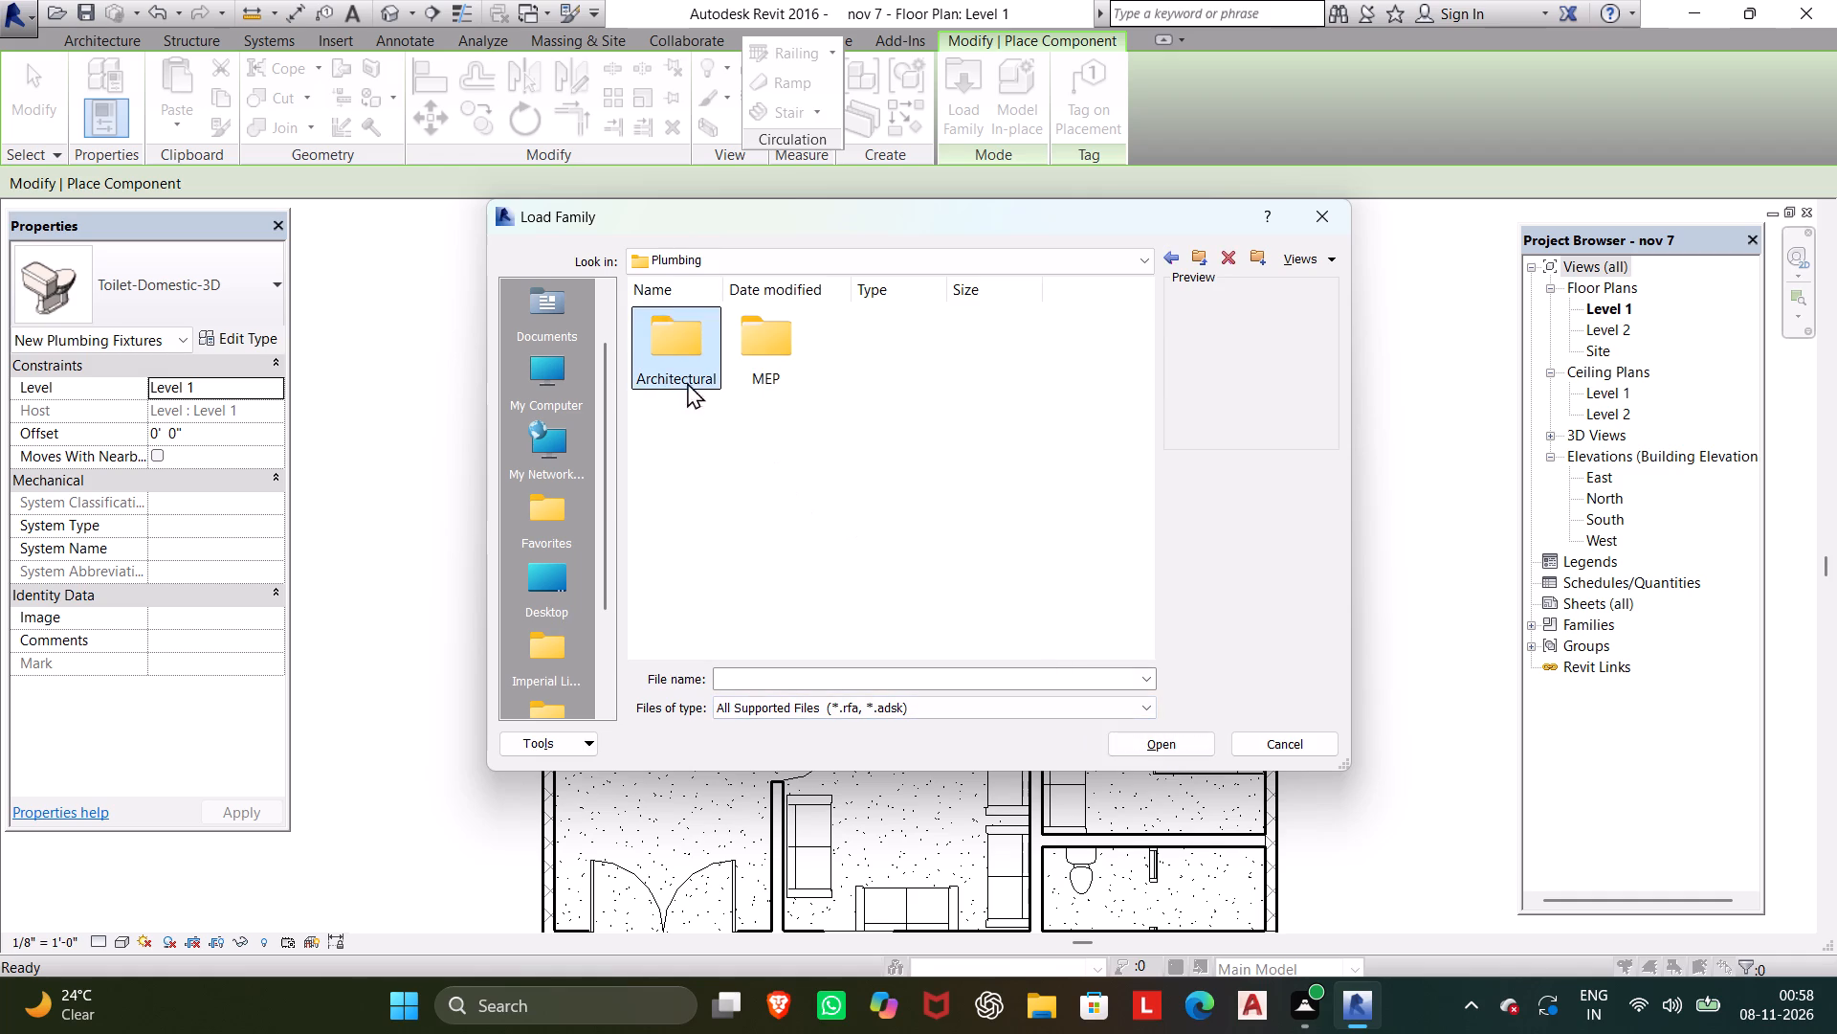
{"action": "left_click", "coordinate": [1208, 737]}
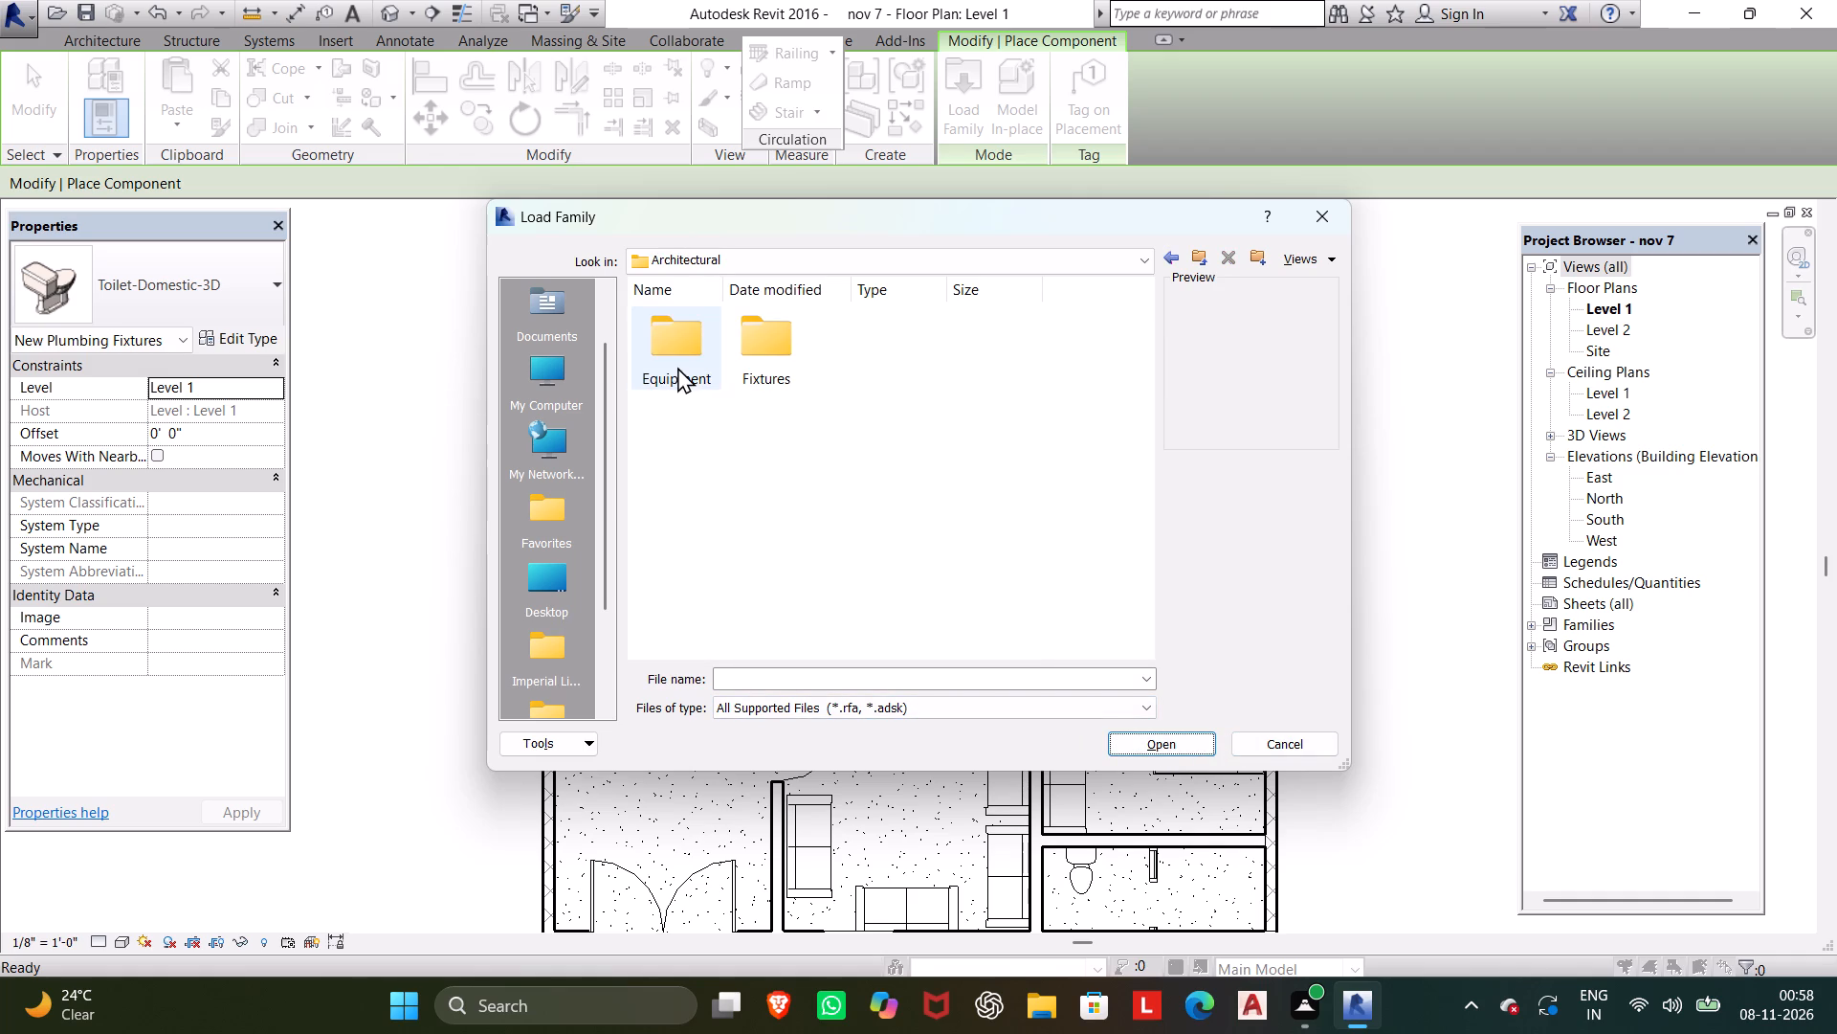
{"action": "left_click", "coordinate": [773, 348]}
{"action": "left_click", "coordinate": [1161, 749]}
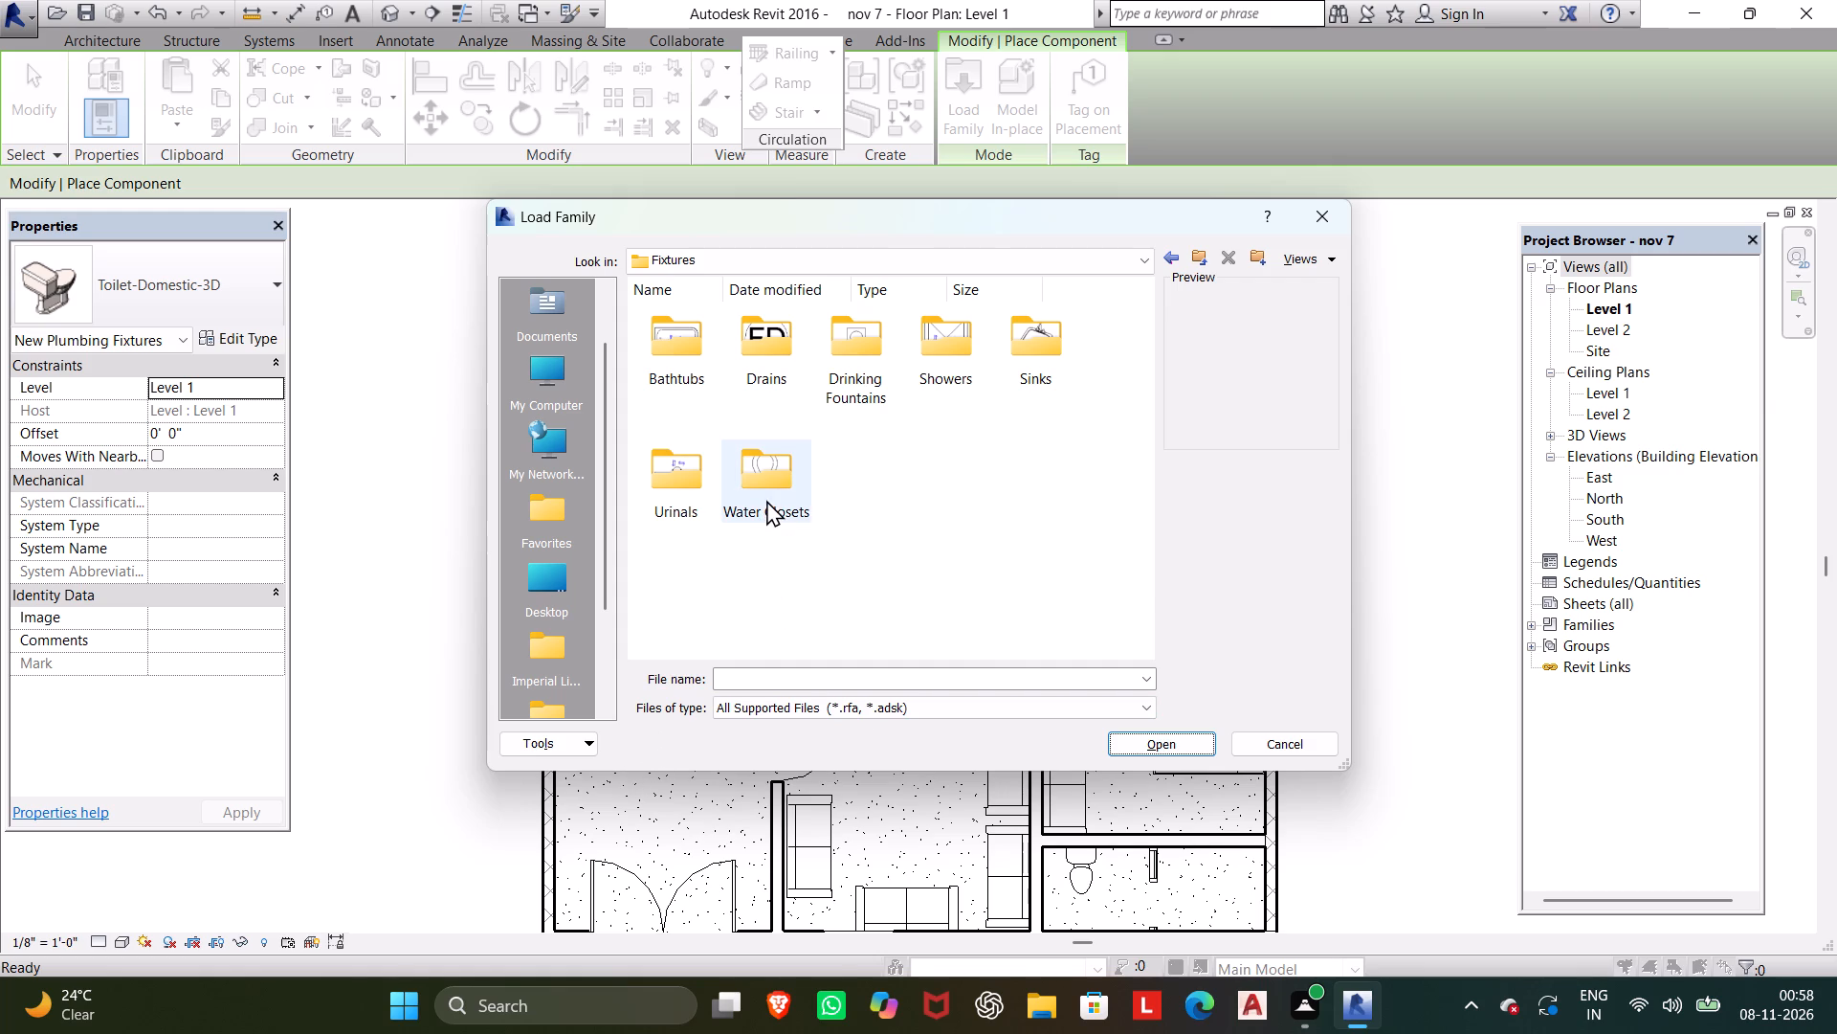
{"action": "left_click", "coordinate": [706, 360]}
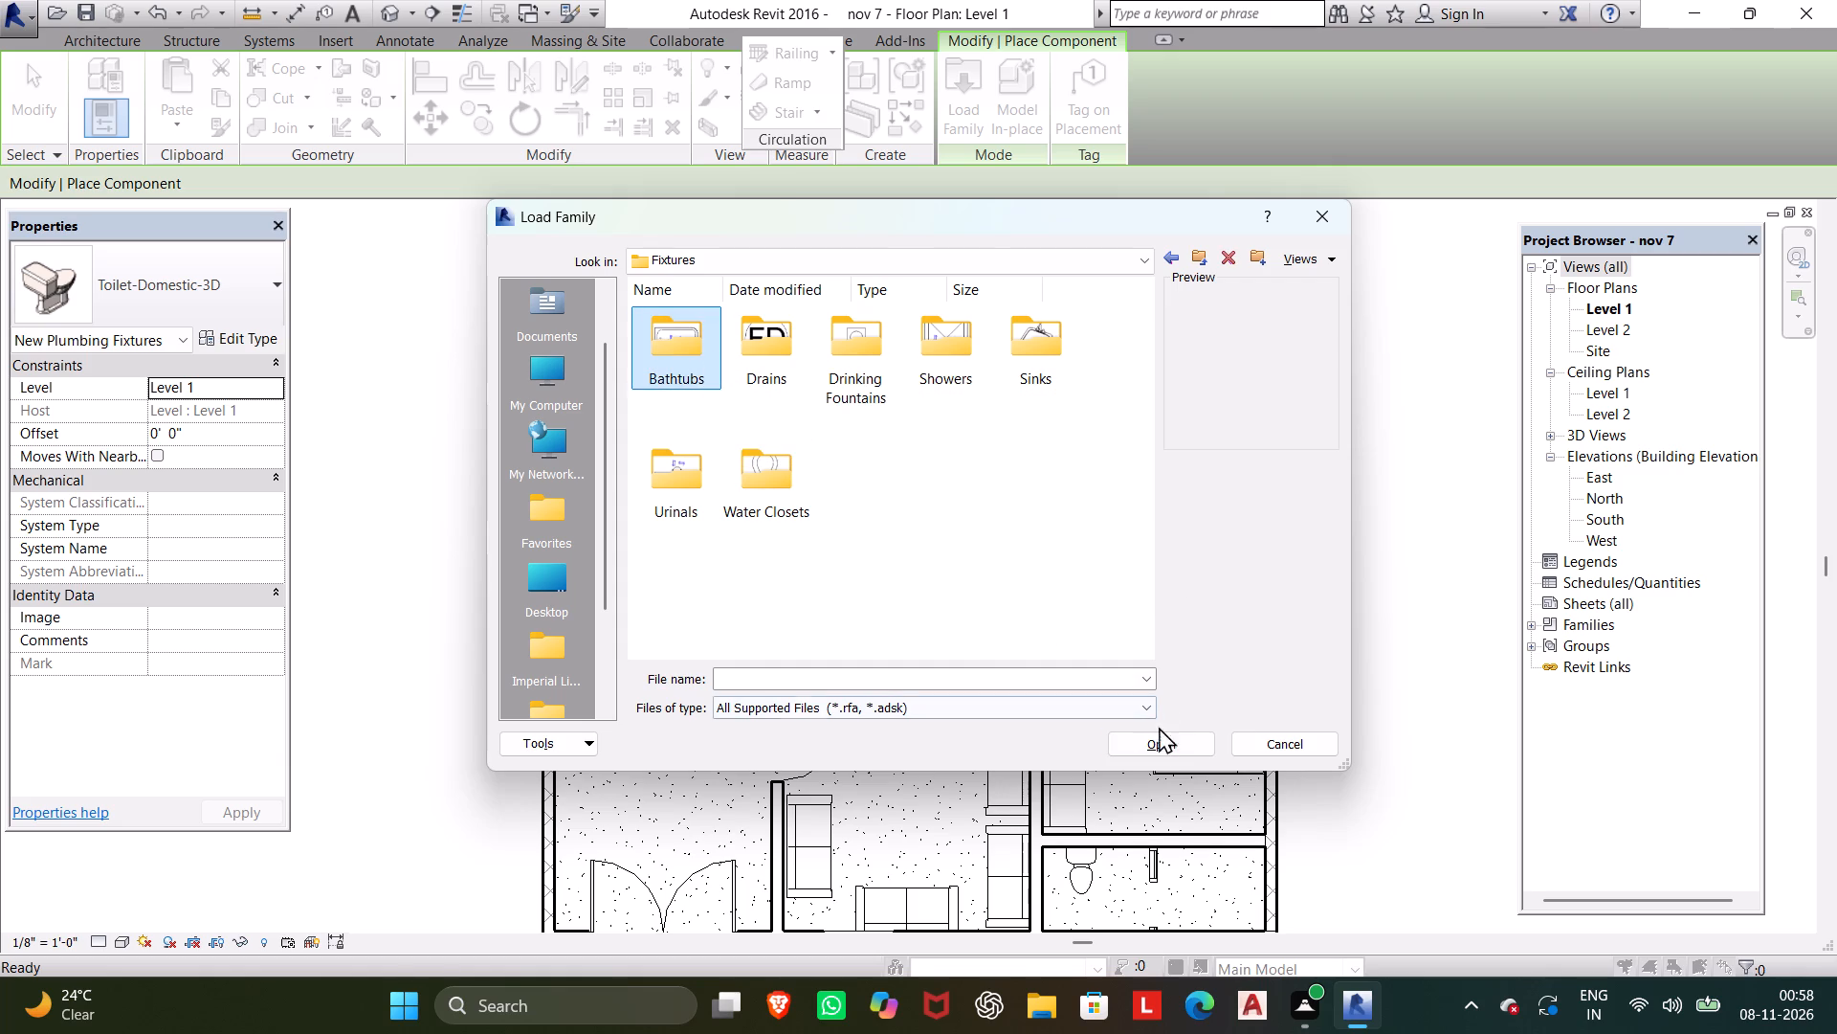
{"action": "left_click", "coordinate": [1159, 735]}
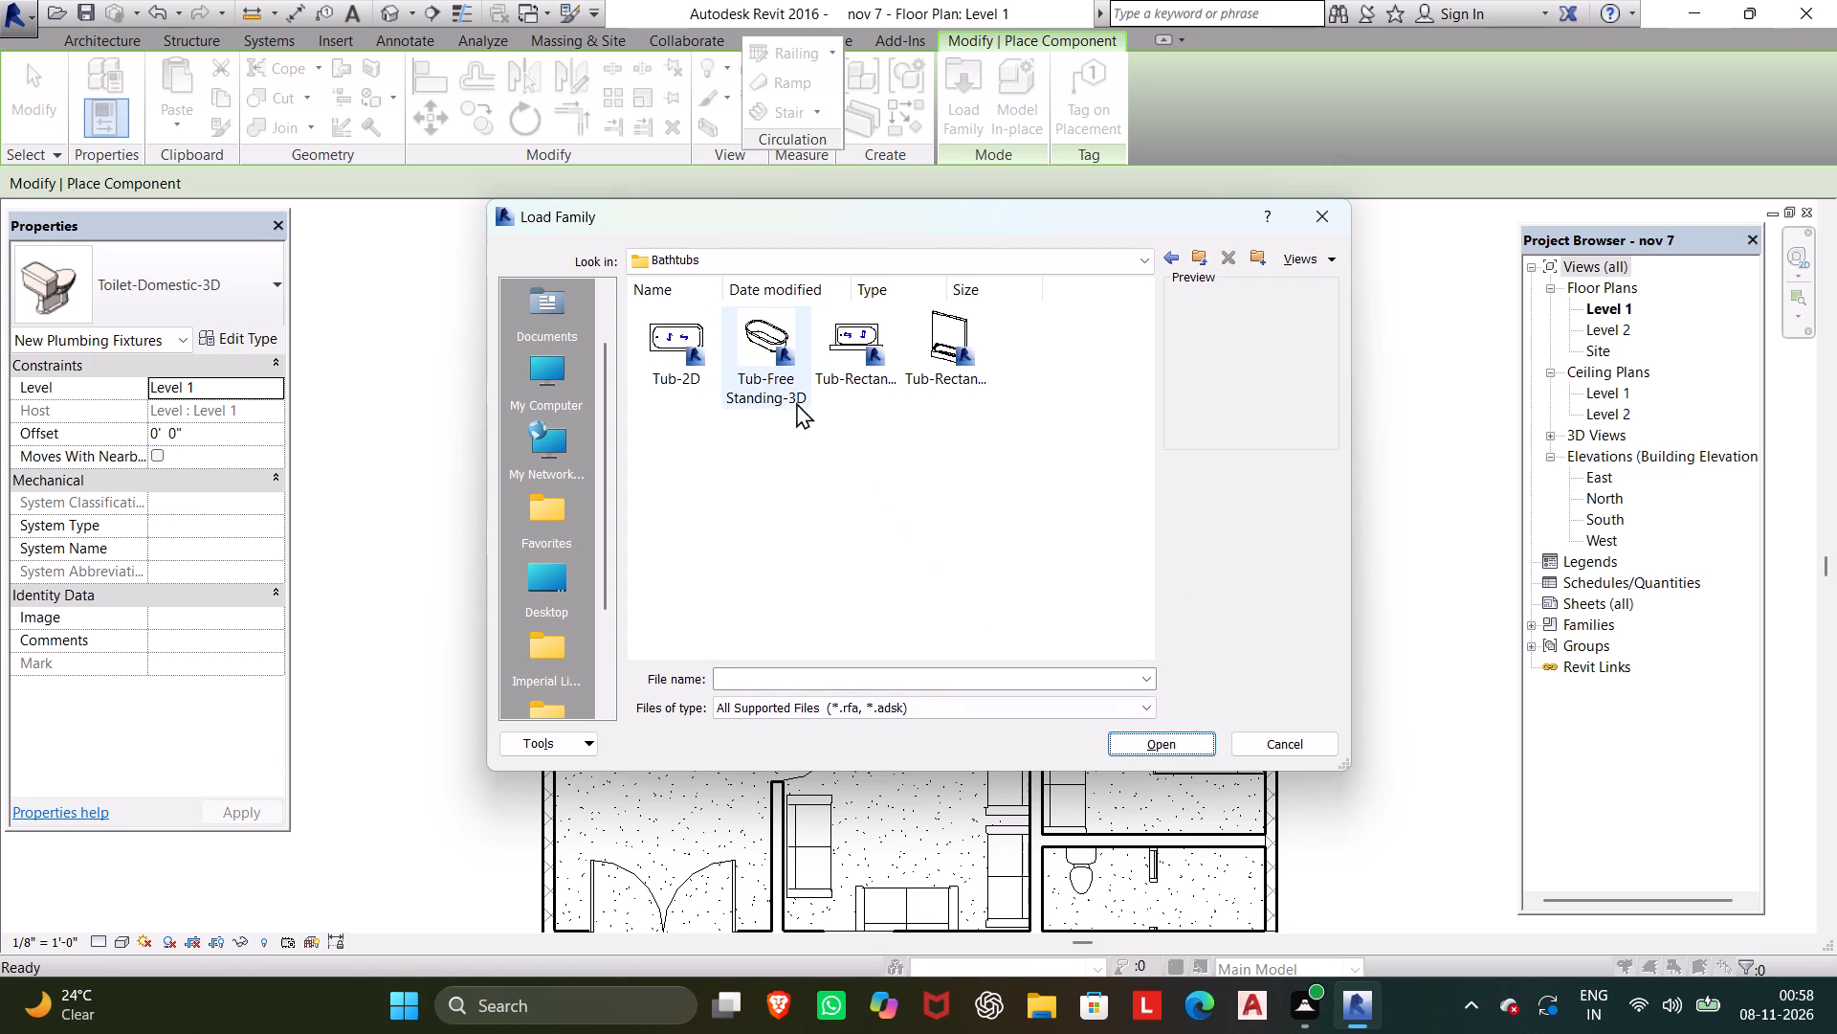
{"action": "left_click", "coordinate": [780, 378]}
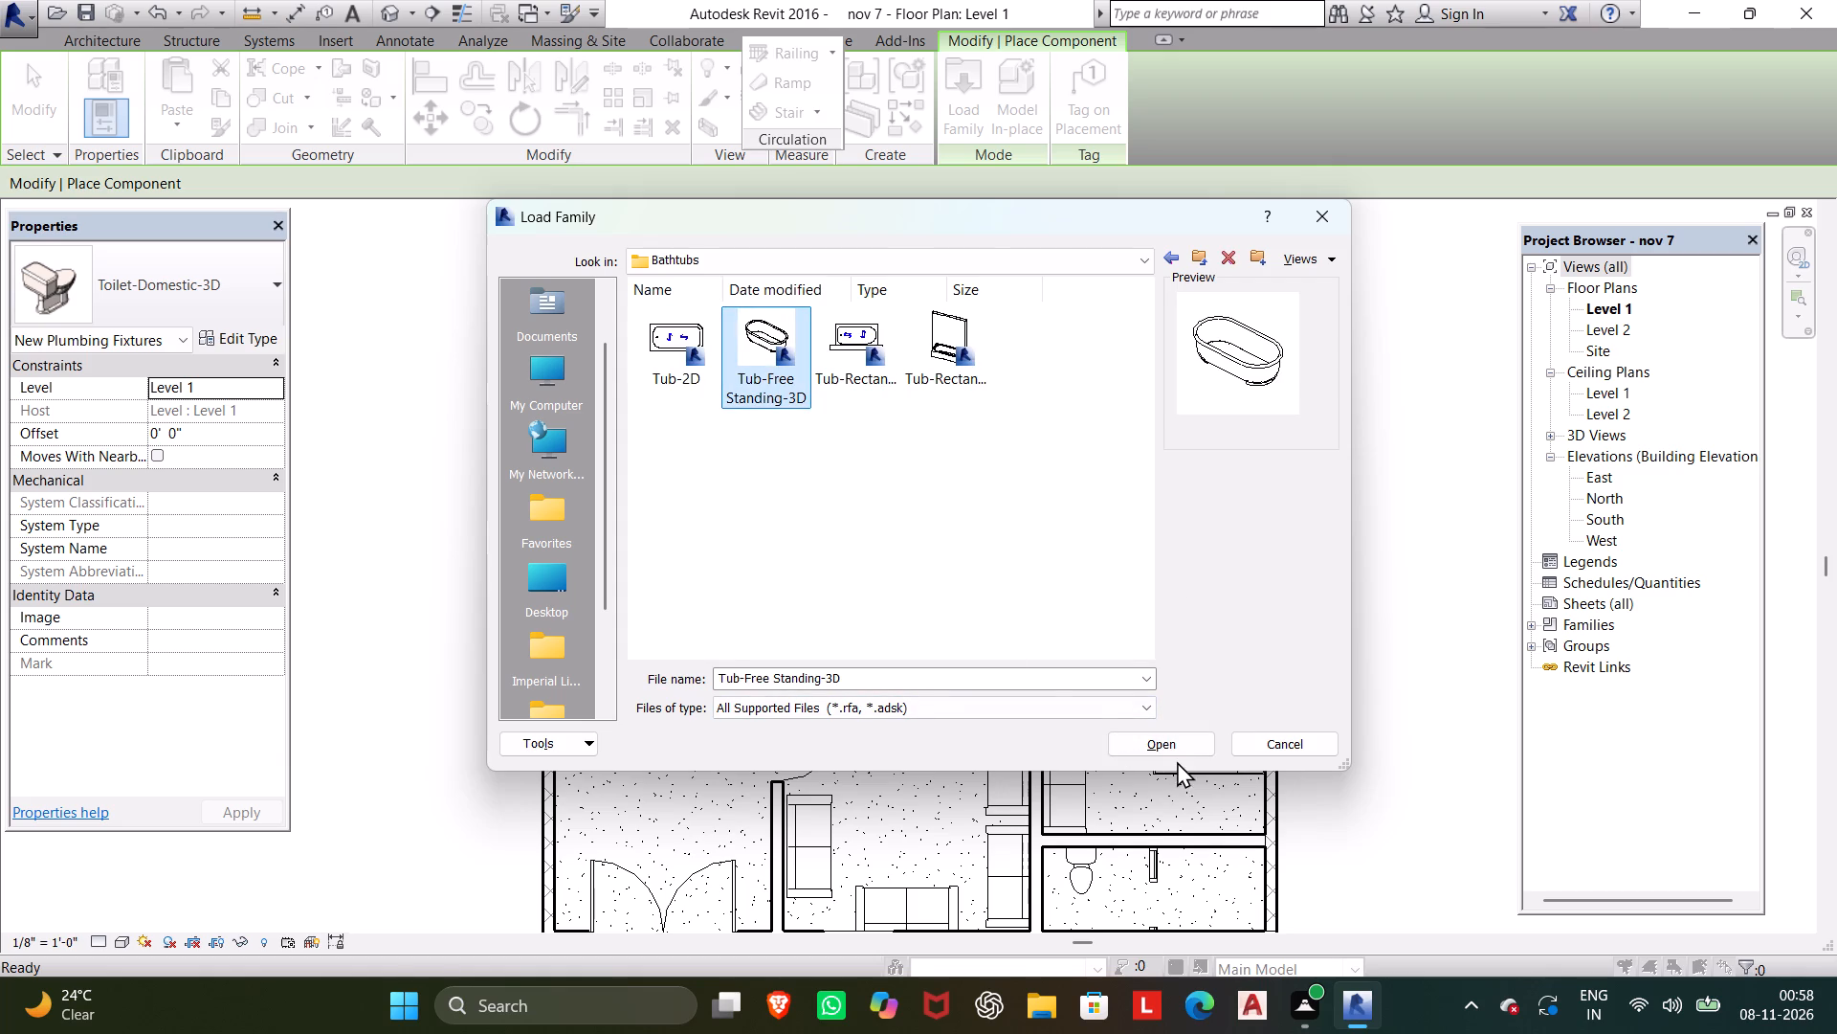
{"action": "left_click", "coordinate": [1177, 753]}
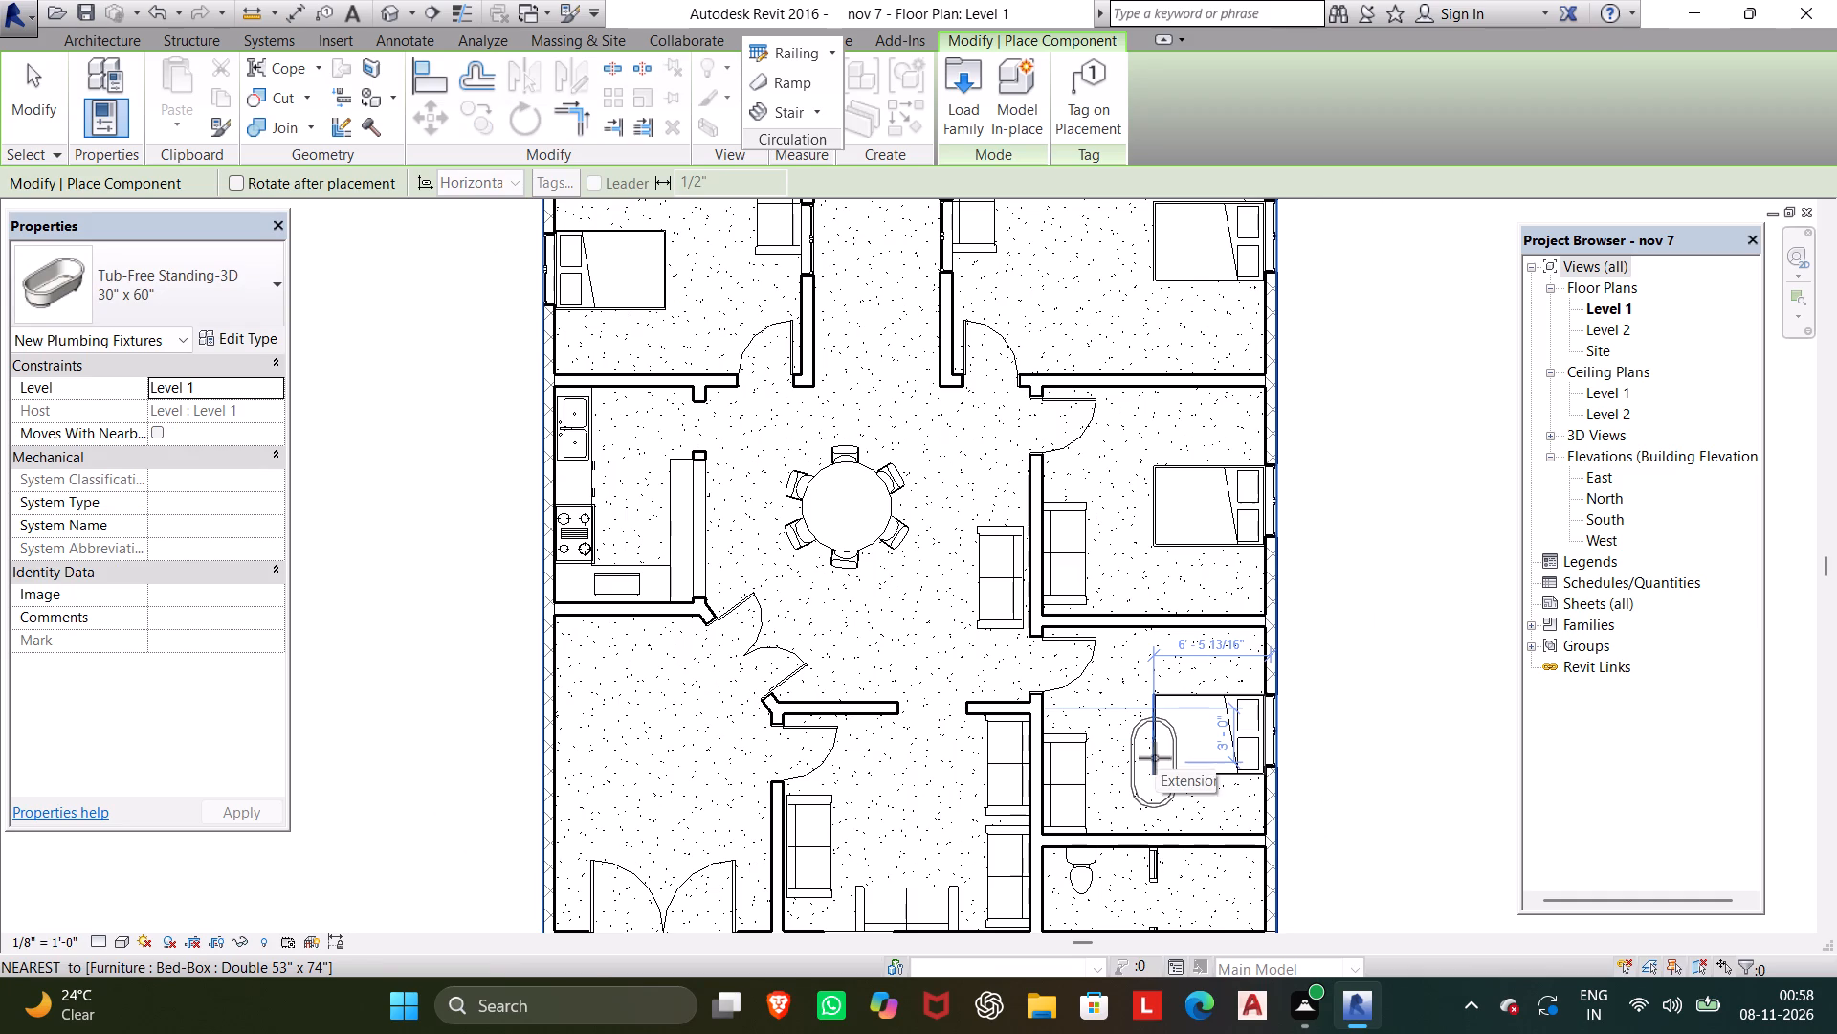
Set the 30" x 60" tub type's length to 3.5' and width to 2'.
{"action": "scroll", "coordinate": [1155, 758], "scroll_direction": "up", "scroll_amount": 2}
{"action": "middle_click_drag", "start_coordinate": [1155, 757], "coordinate": [1161, 521]}
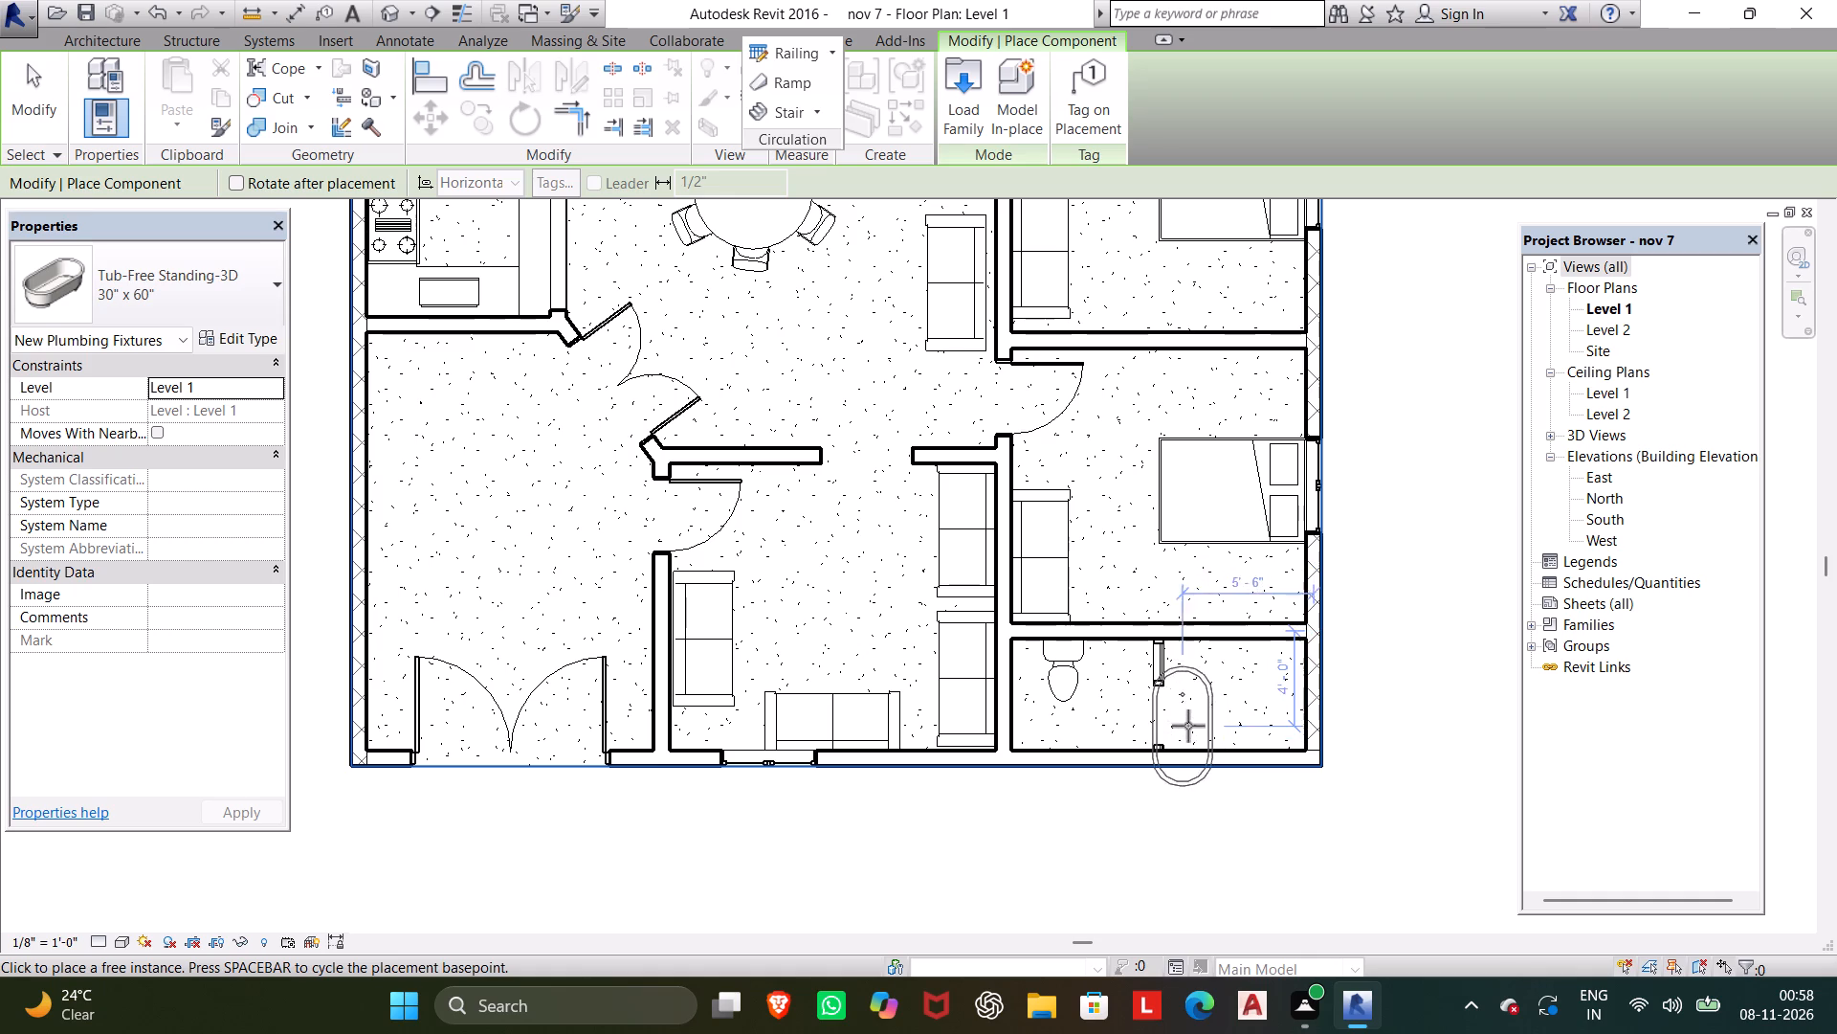
{"action": "left_click", "coordinate": [266, 331]}
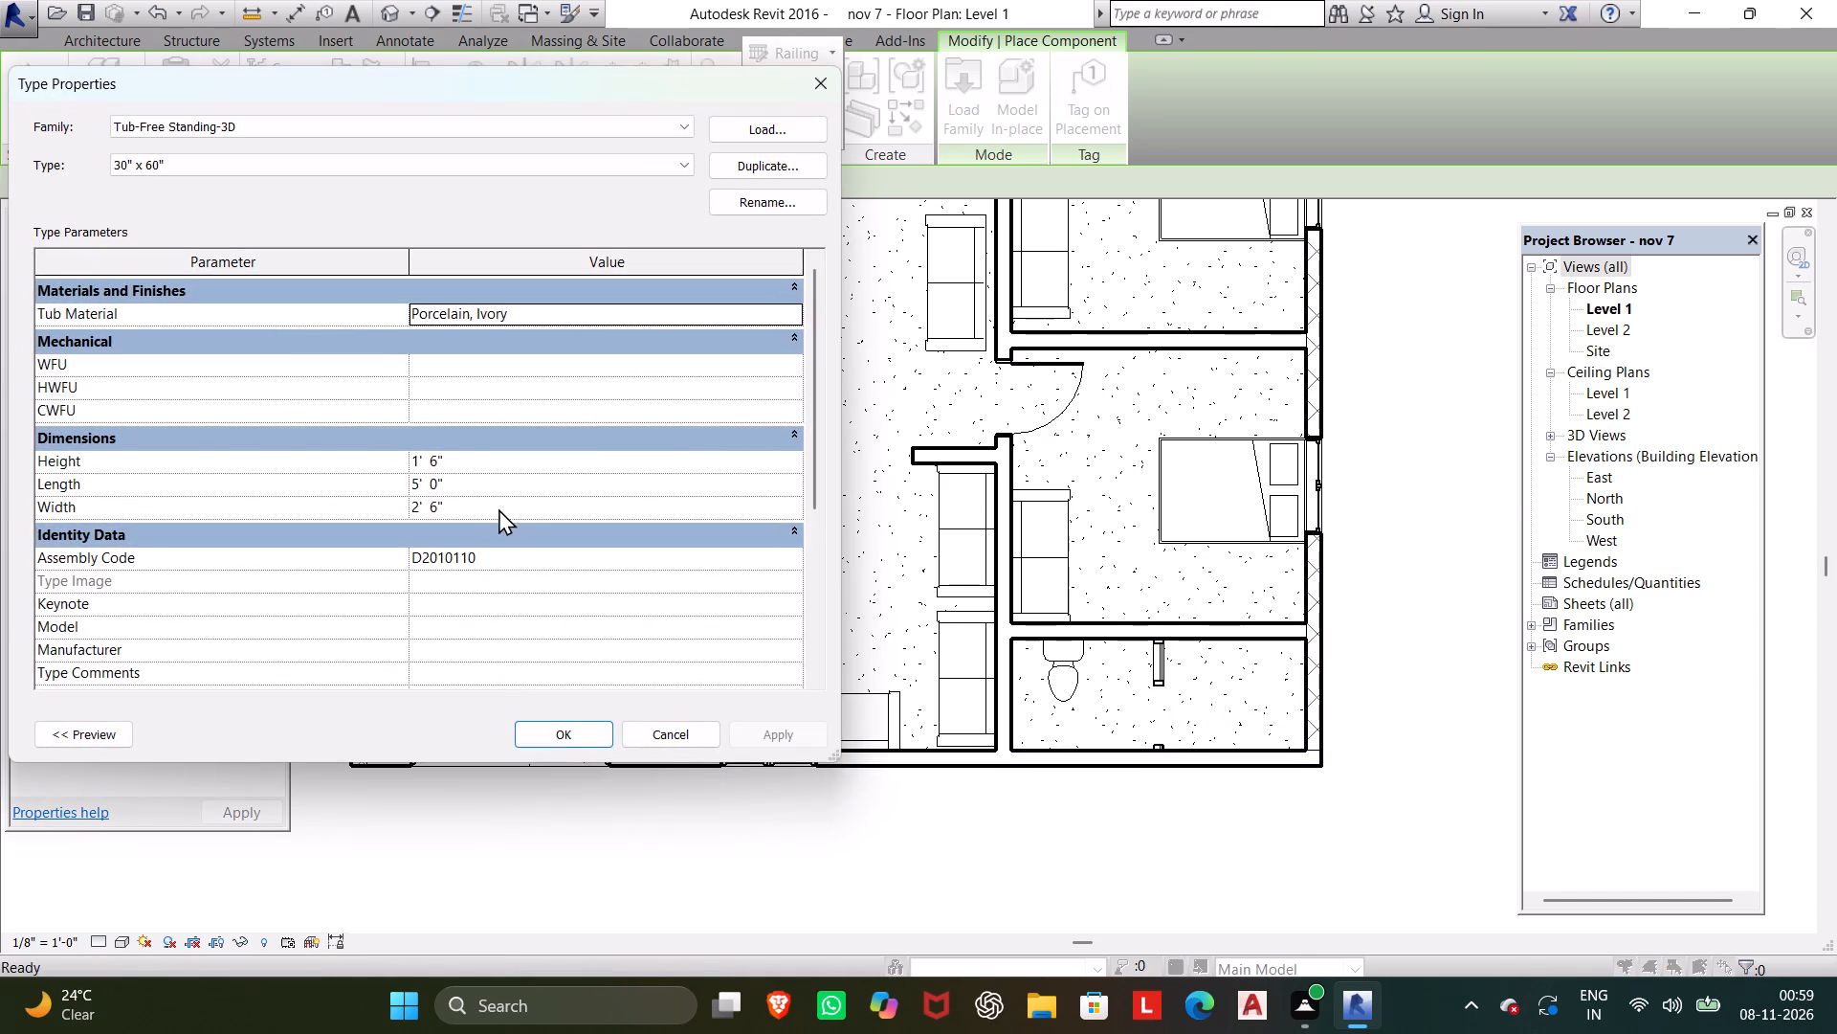
{"action": "left_click", "coordinate": [480, 486]}
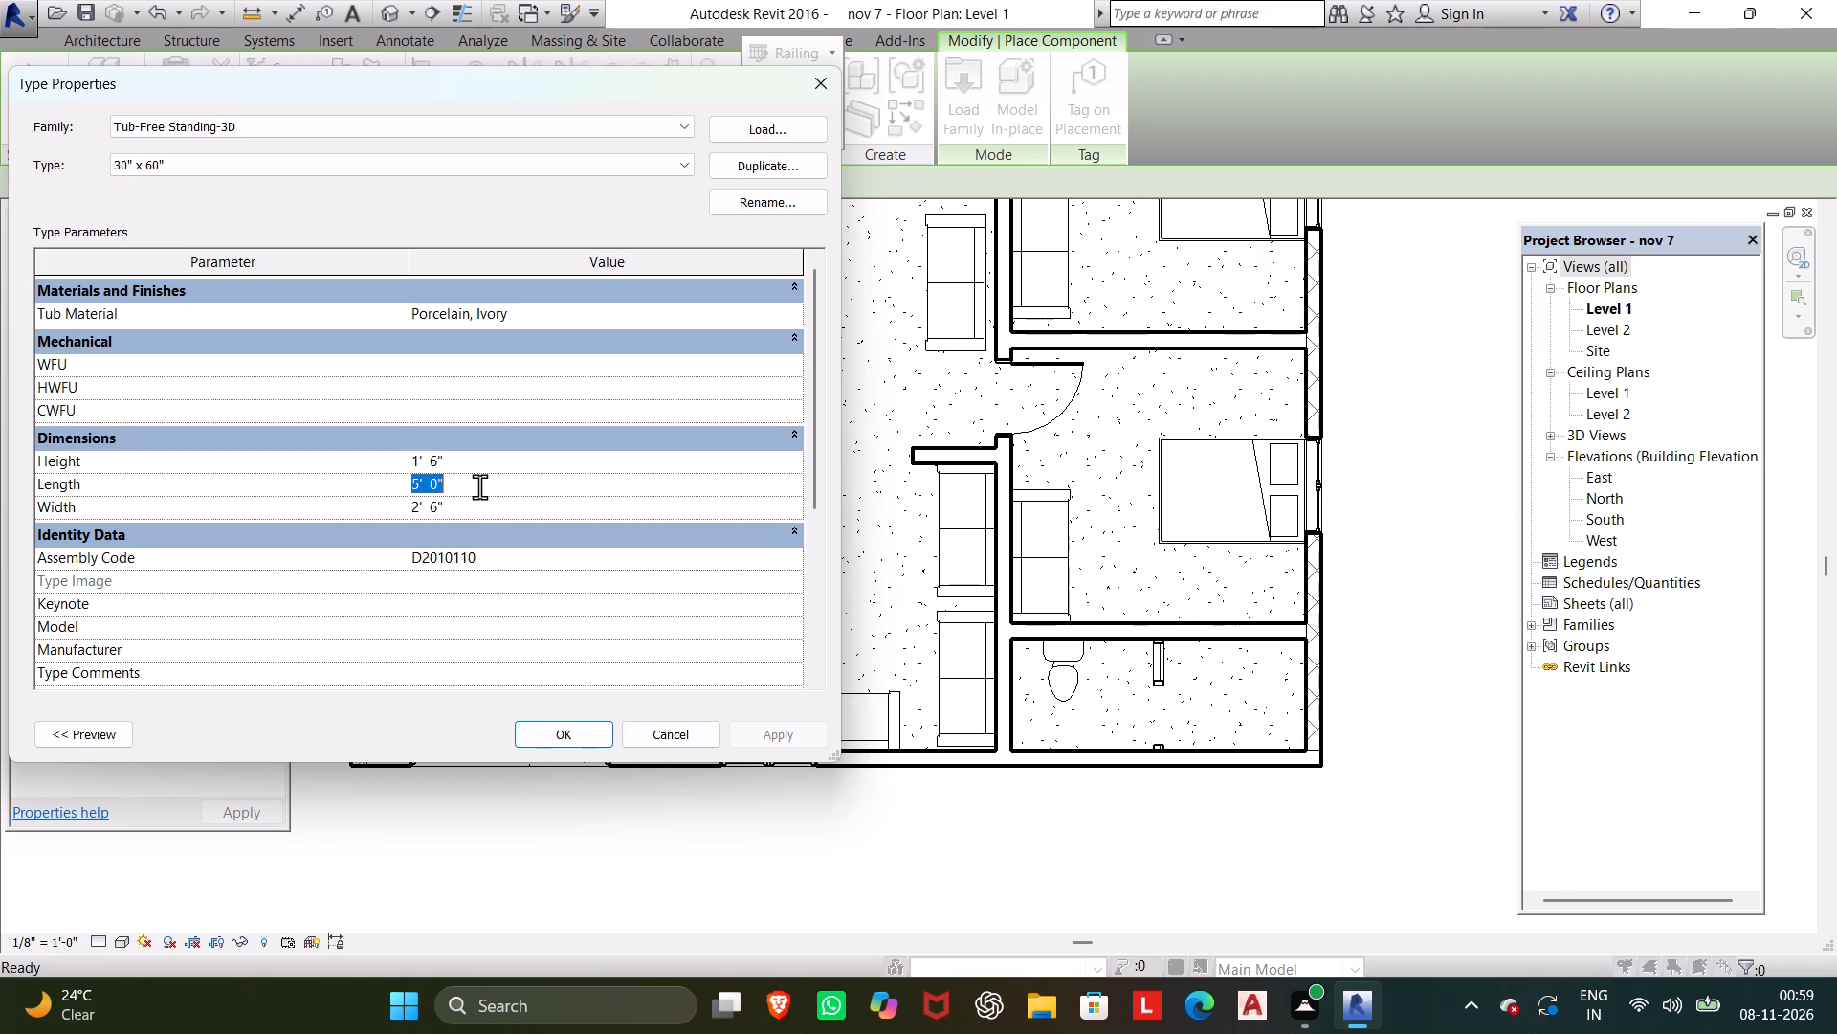
{"action": "type", "text": "3.5'"}
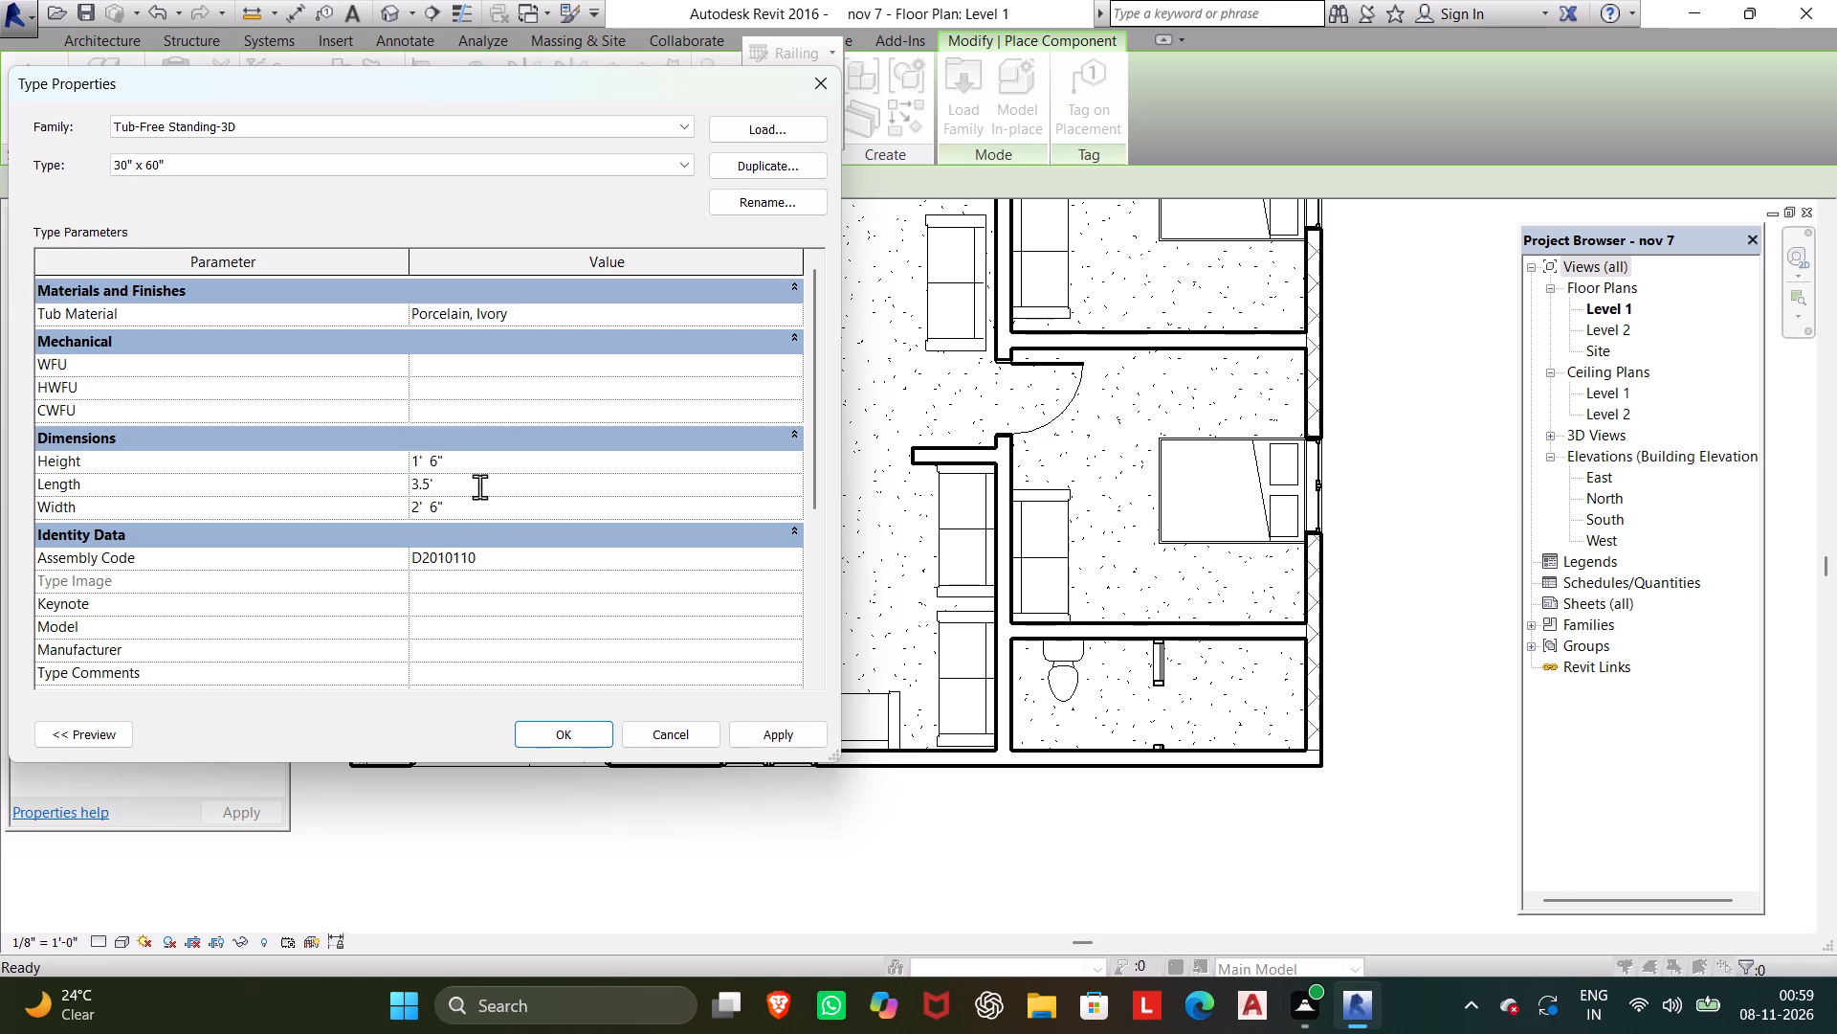
{"action": "left_click", "coordinate": [475, 502]}
{"action": "type", "text": "2'"}
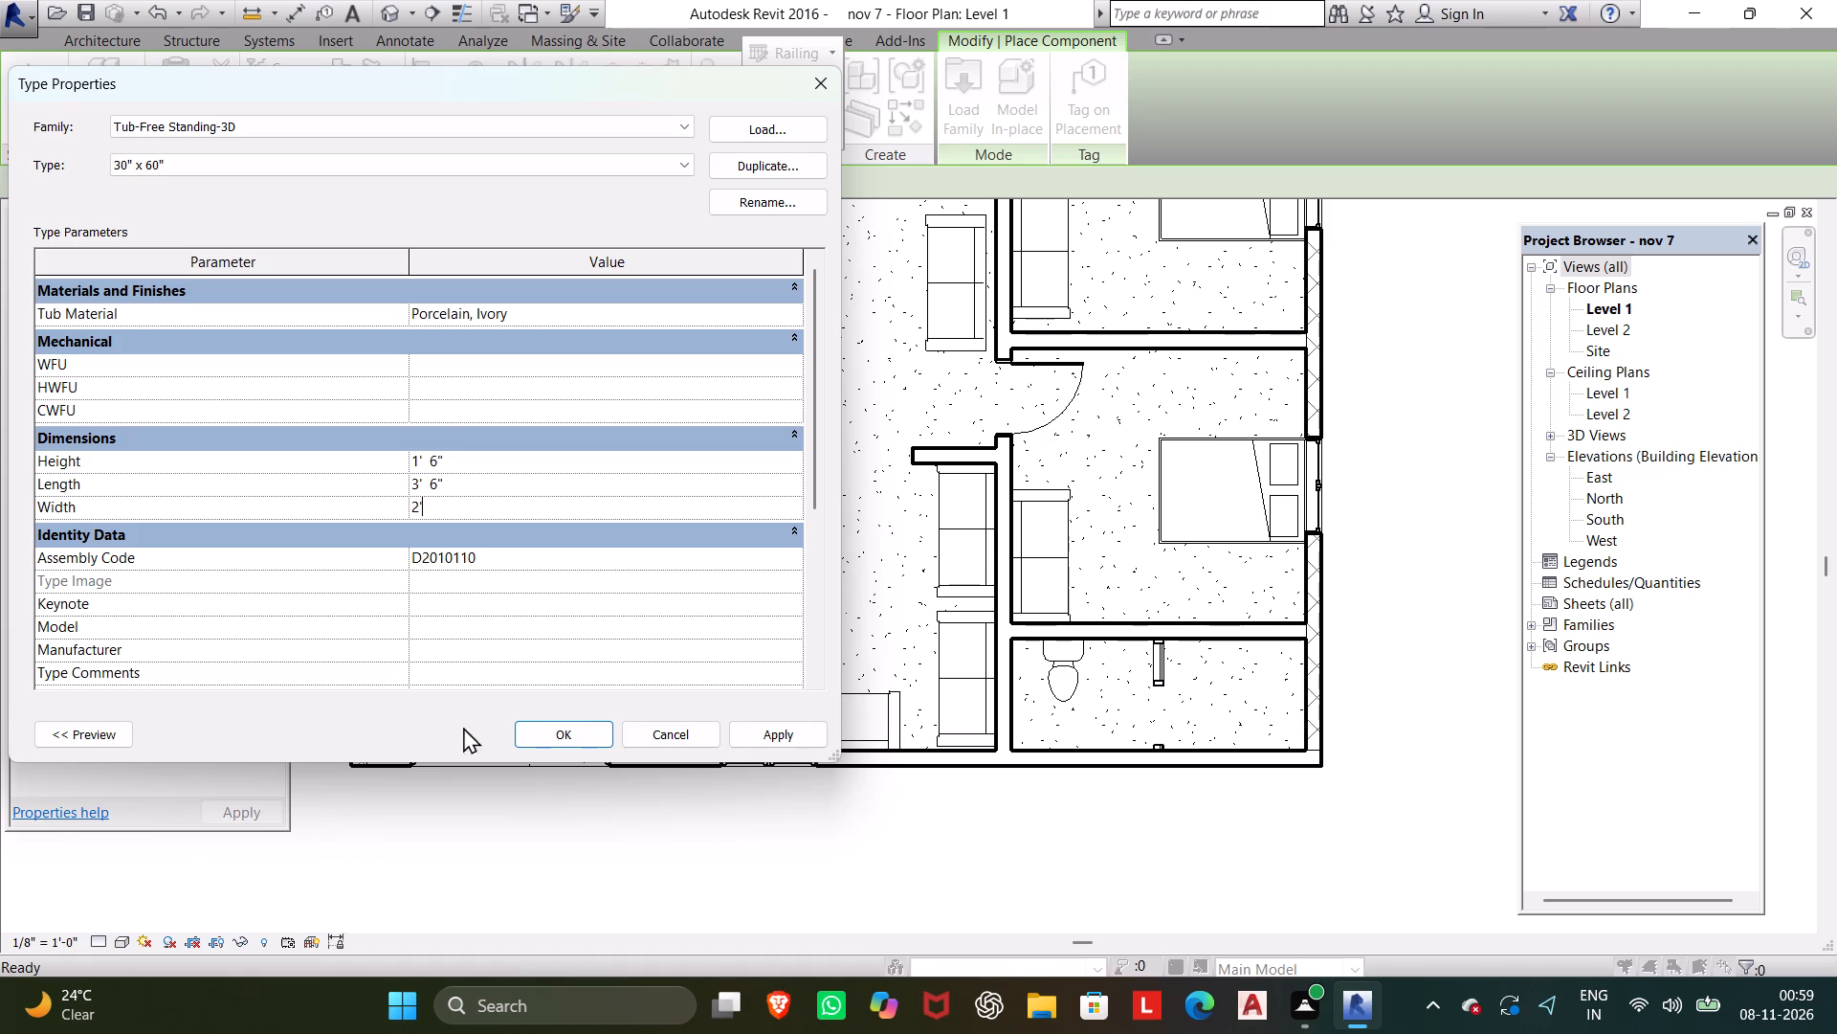
{"action": "left_click", "coordinate": [786, 739]}
{"action": "left_click", "coordinate": [582, 741]}
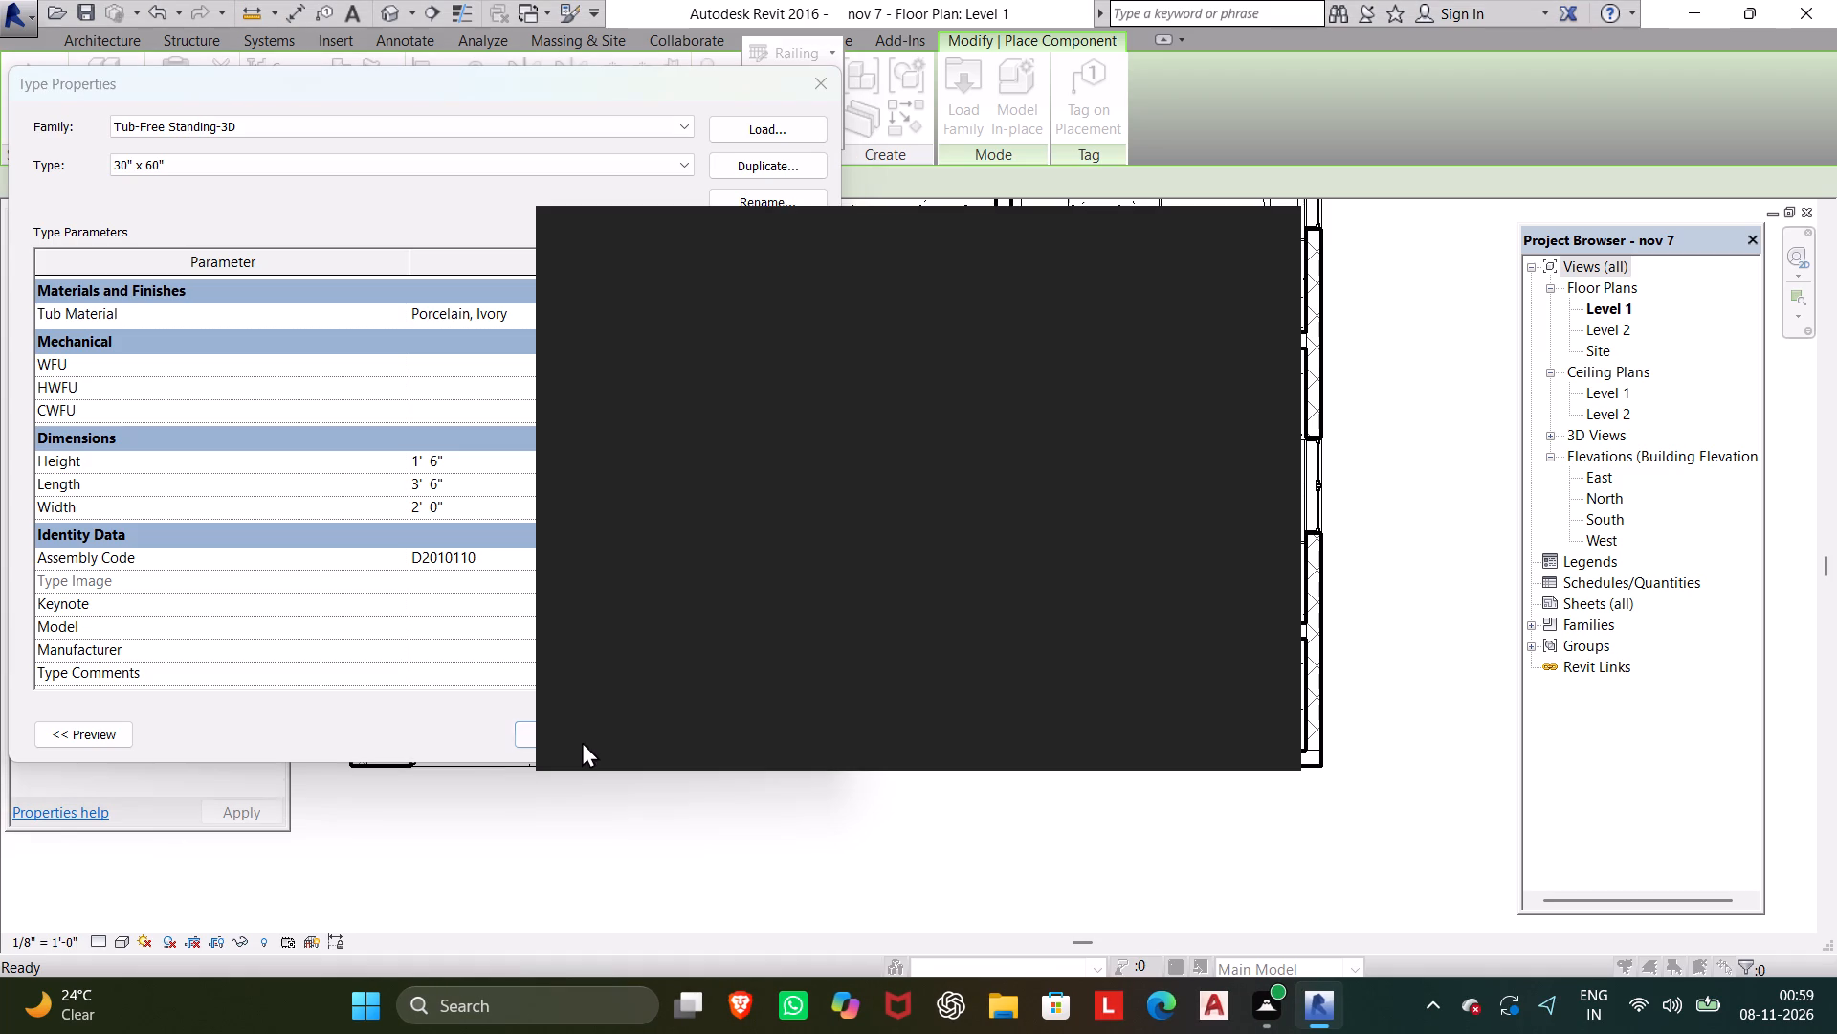
{"action": "left_click", "coordinate": [526, 741]}
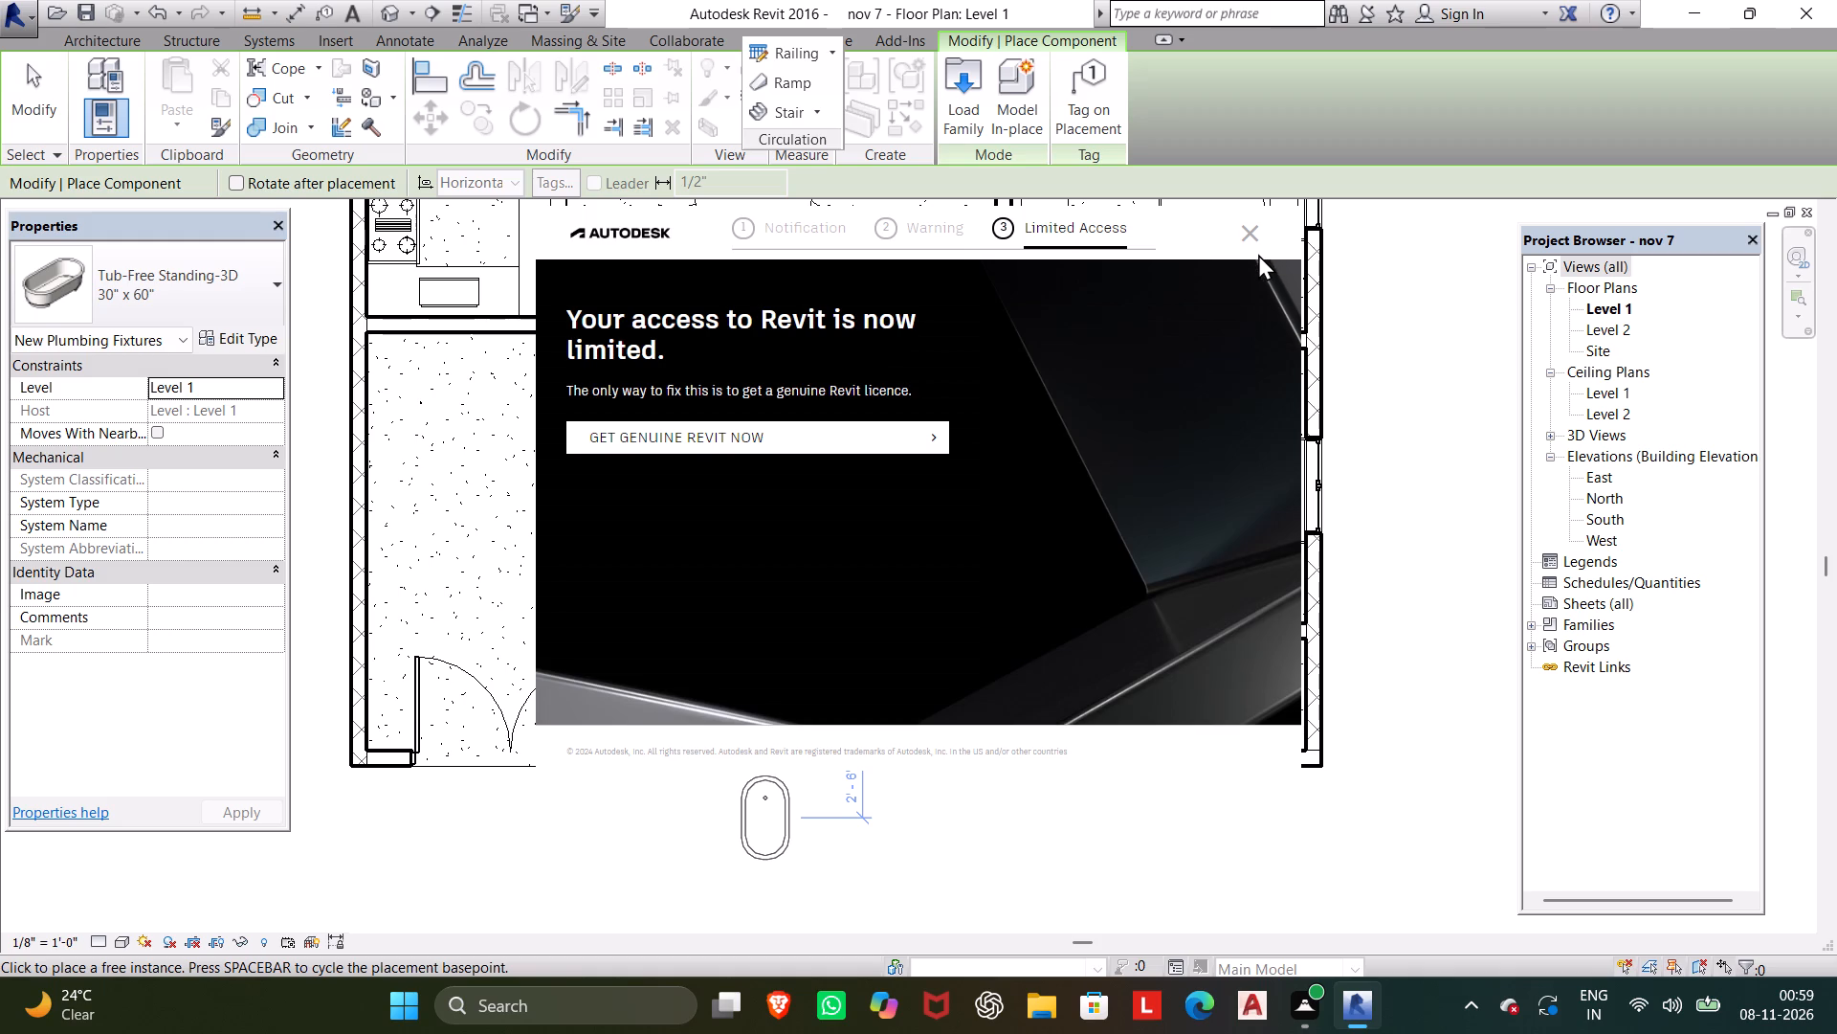
Close the Autodesk access notice that covers the floor plan.
{"action": "left_click", "coordinate": [1252, 225]}
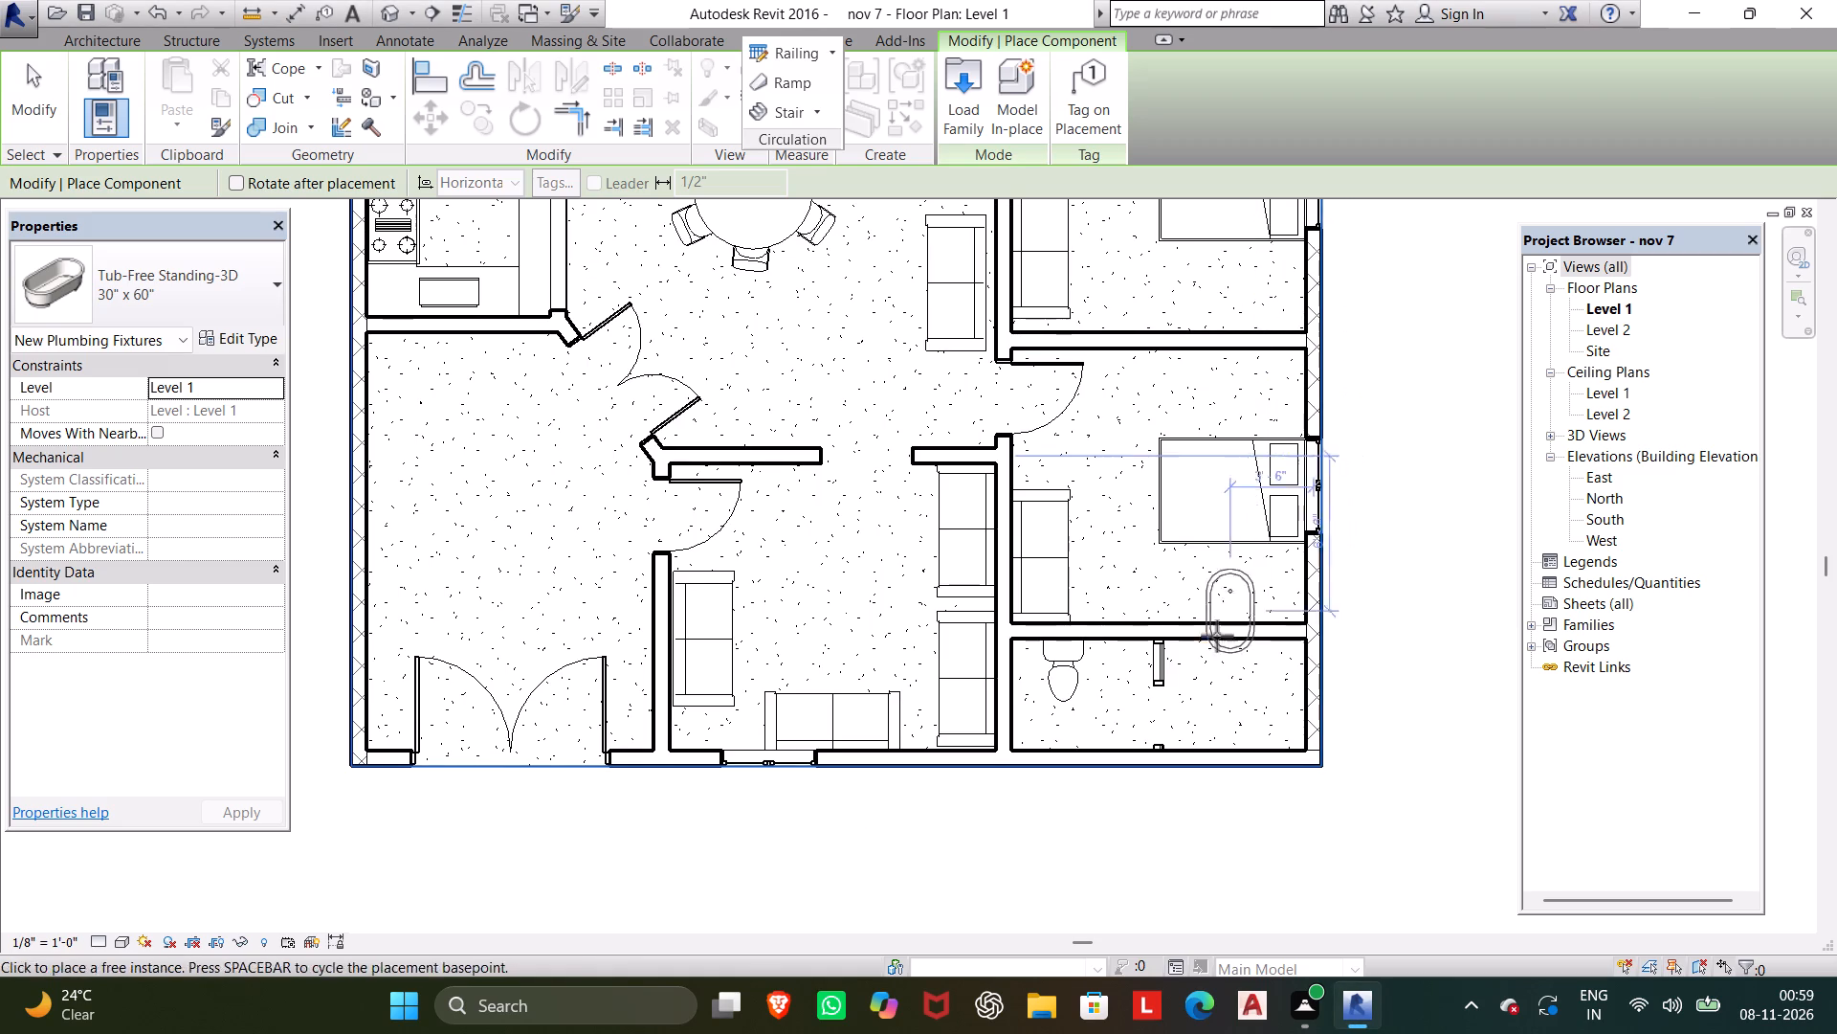
Place a rotated bathtub in the plan's lower-right bathroom, beside the short partition and about 1' 6" from the wall shared with the bedroom.
{"action": "key", "text": "space"}
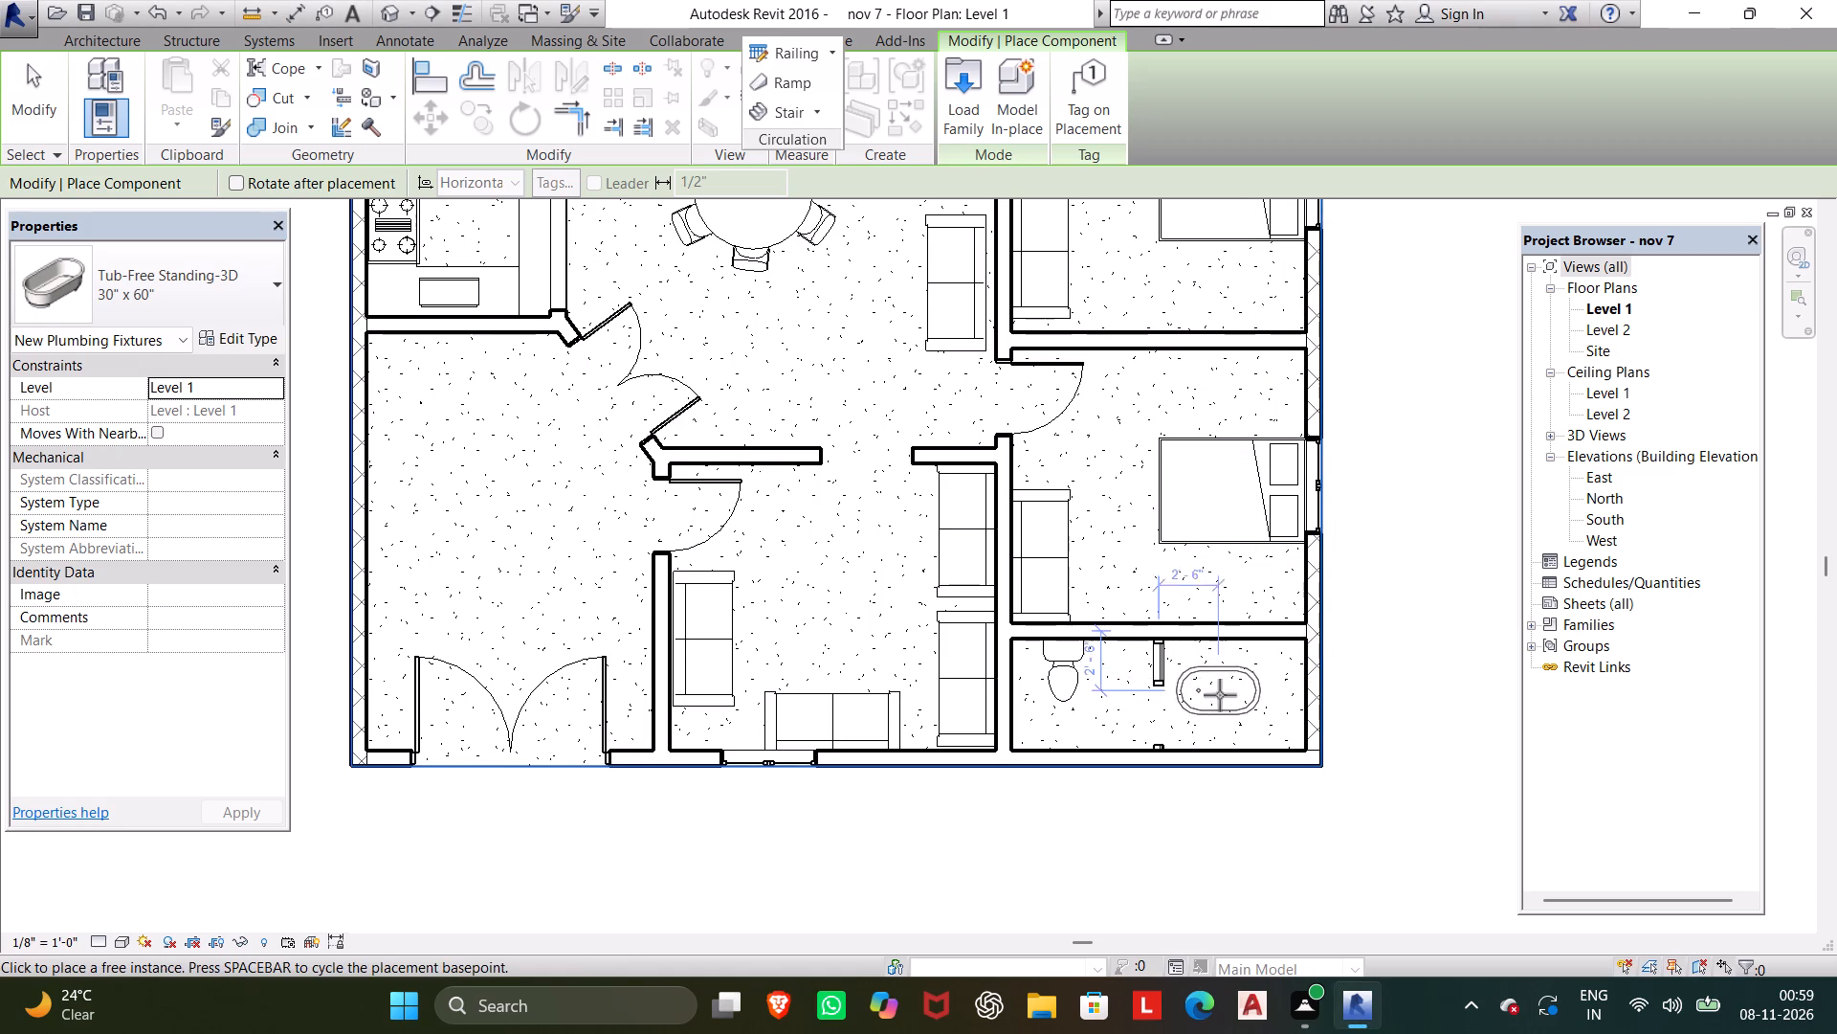
{"action": "scroll", "coordinate": [1220, 701], "scroll_direction": "up", "scroll_amount": 10}
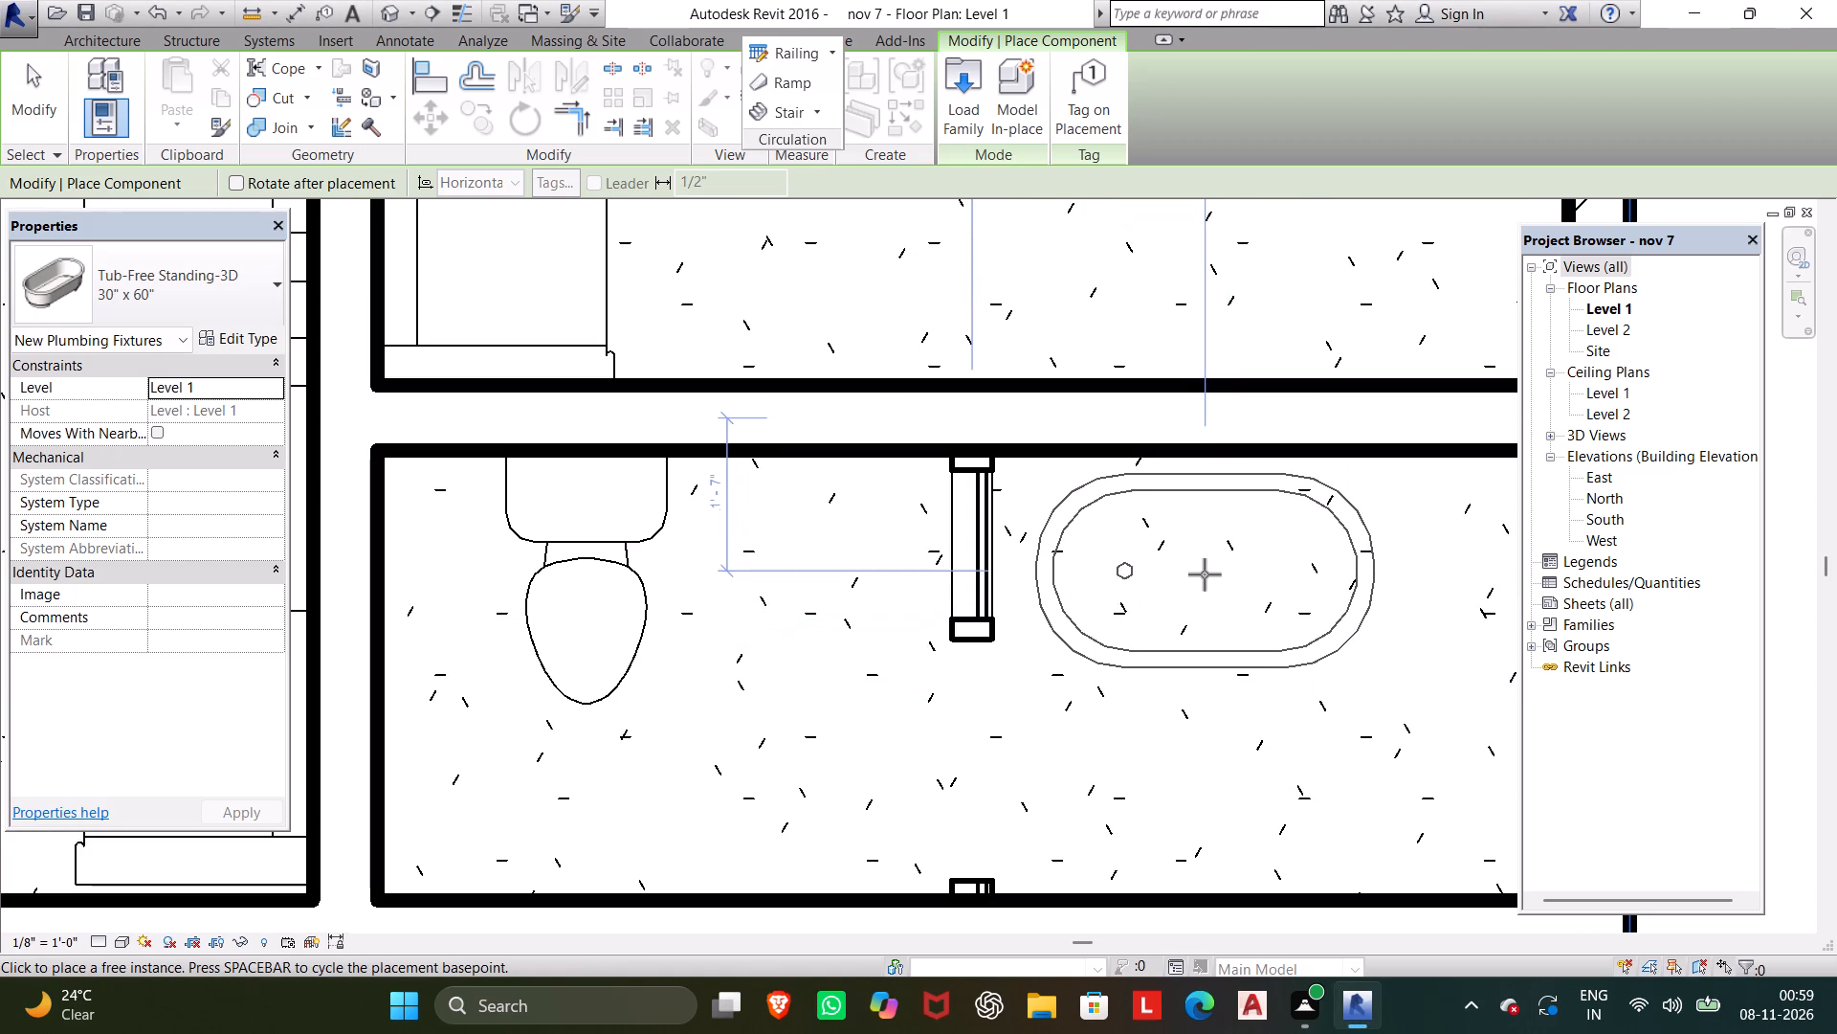
{"action": "left_click", "coordinate": [1205, 563]}
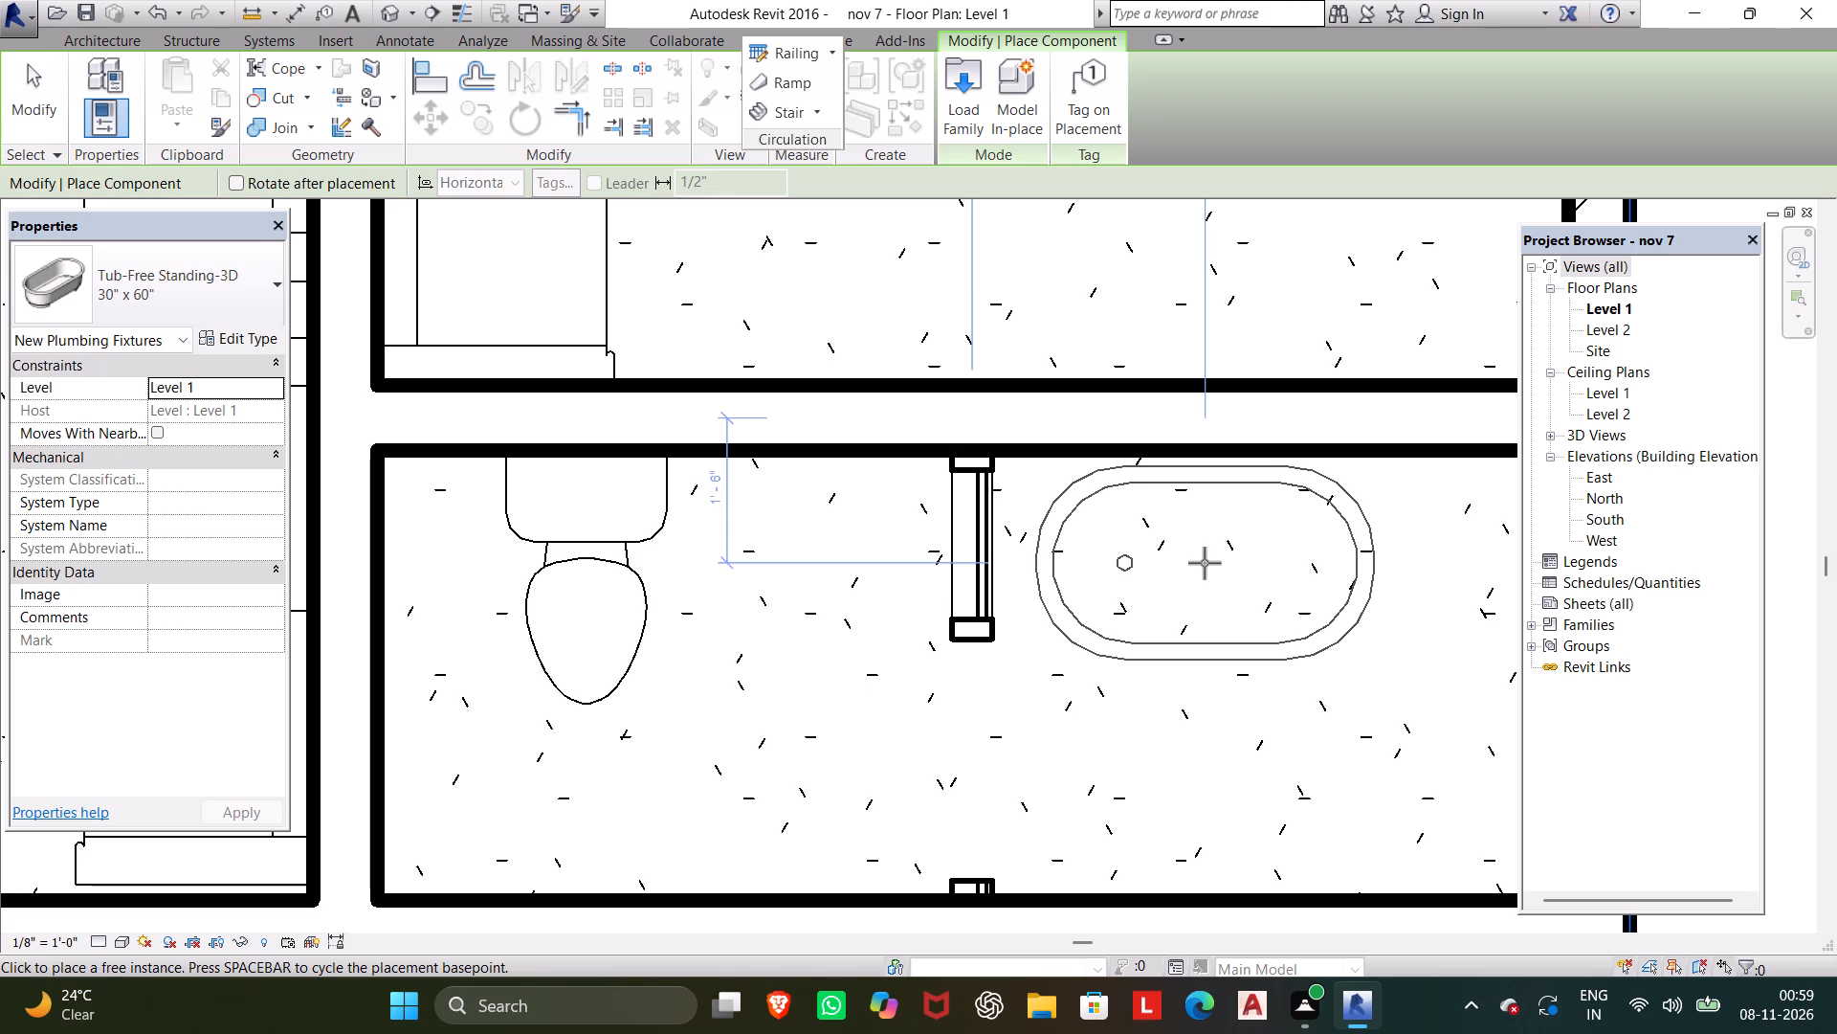
{"action": "scroll", "coordinate": [1205, 565], "scroll_direction": "down", "scroll_amount": 4}
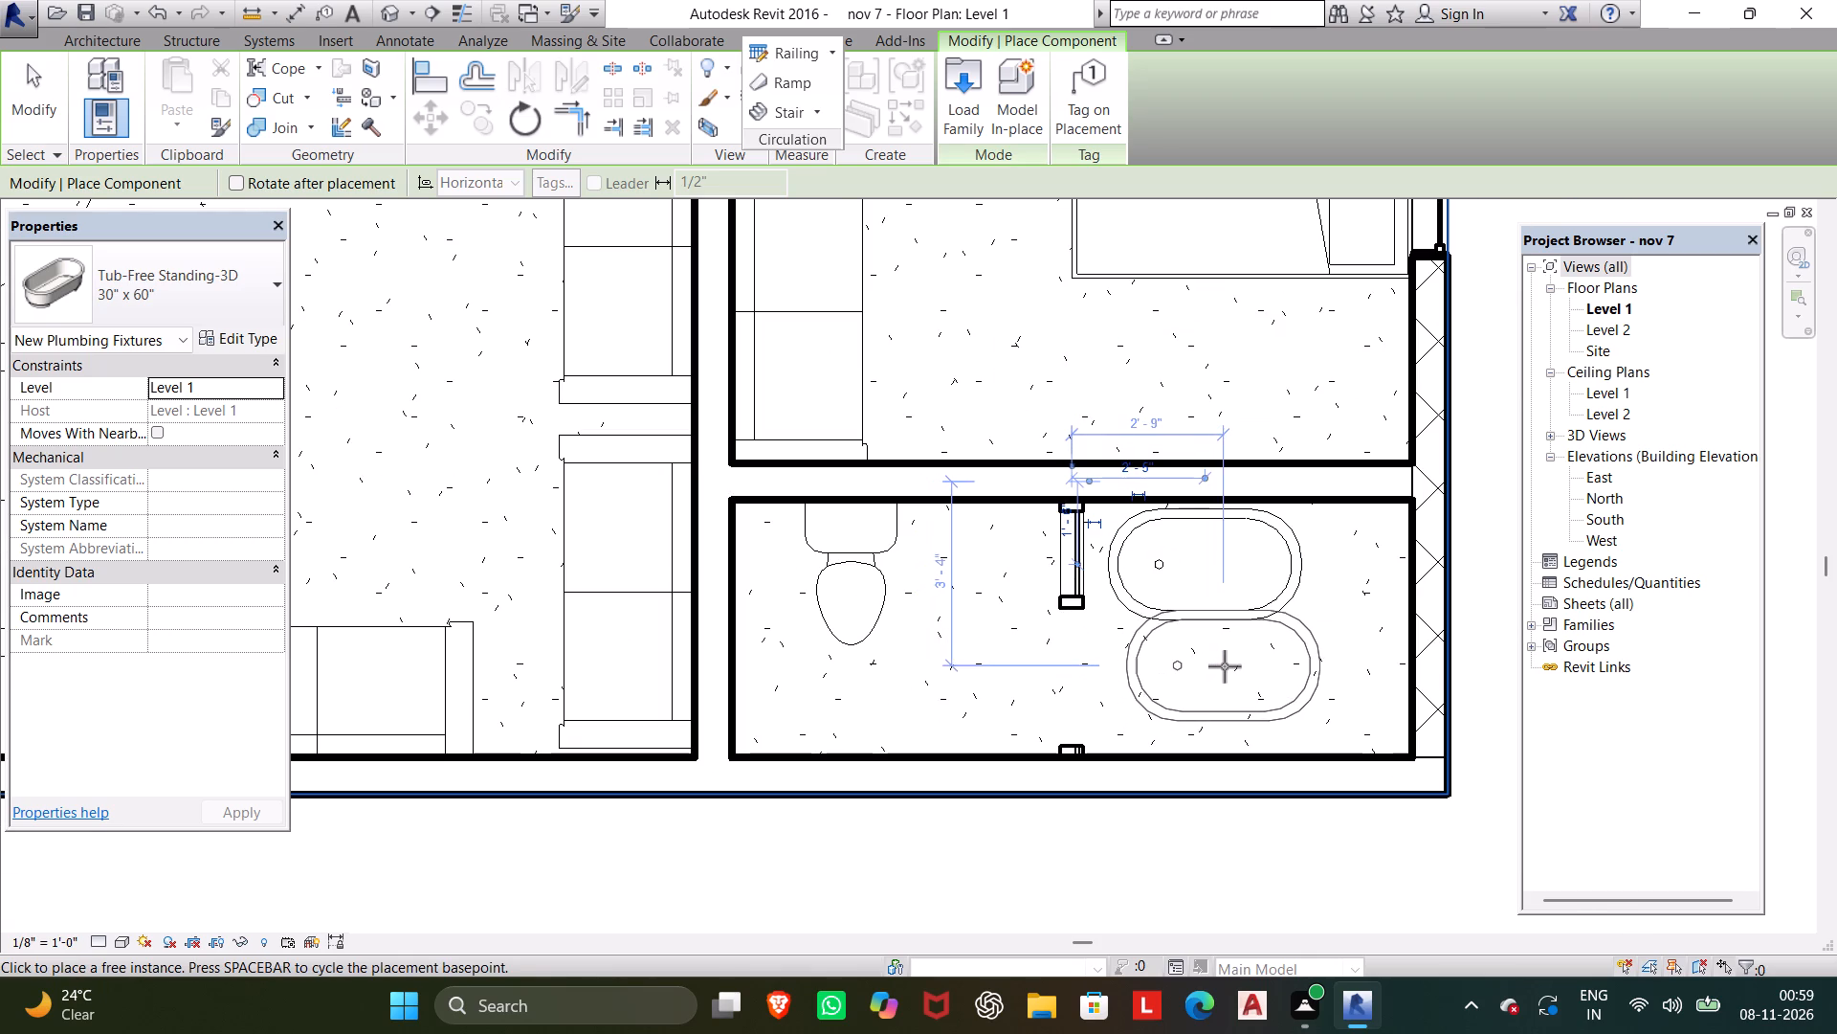
{"action": "key", "text": "Escape"}
{"action": "key", "text": "Escape"}
Nudge the bathtub toward the short partition, to about 2' 1" from it.
{"action": "left_click", "coordinate": [1252, 629]}
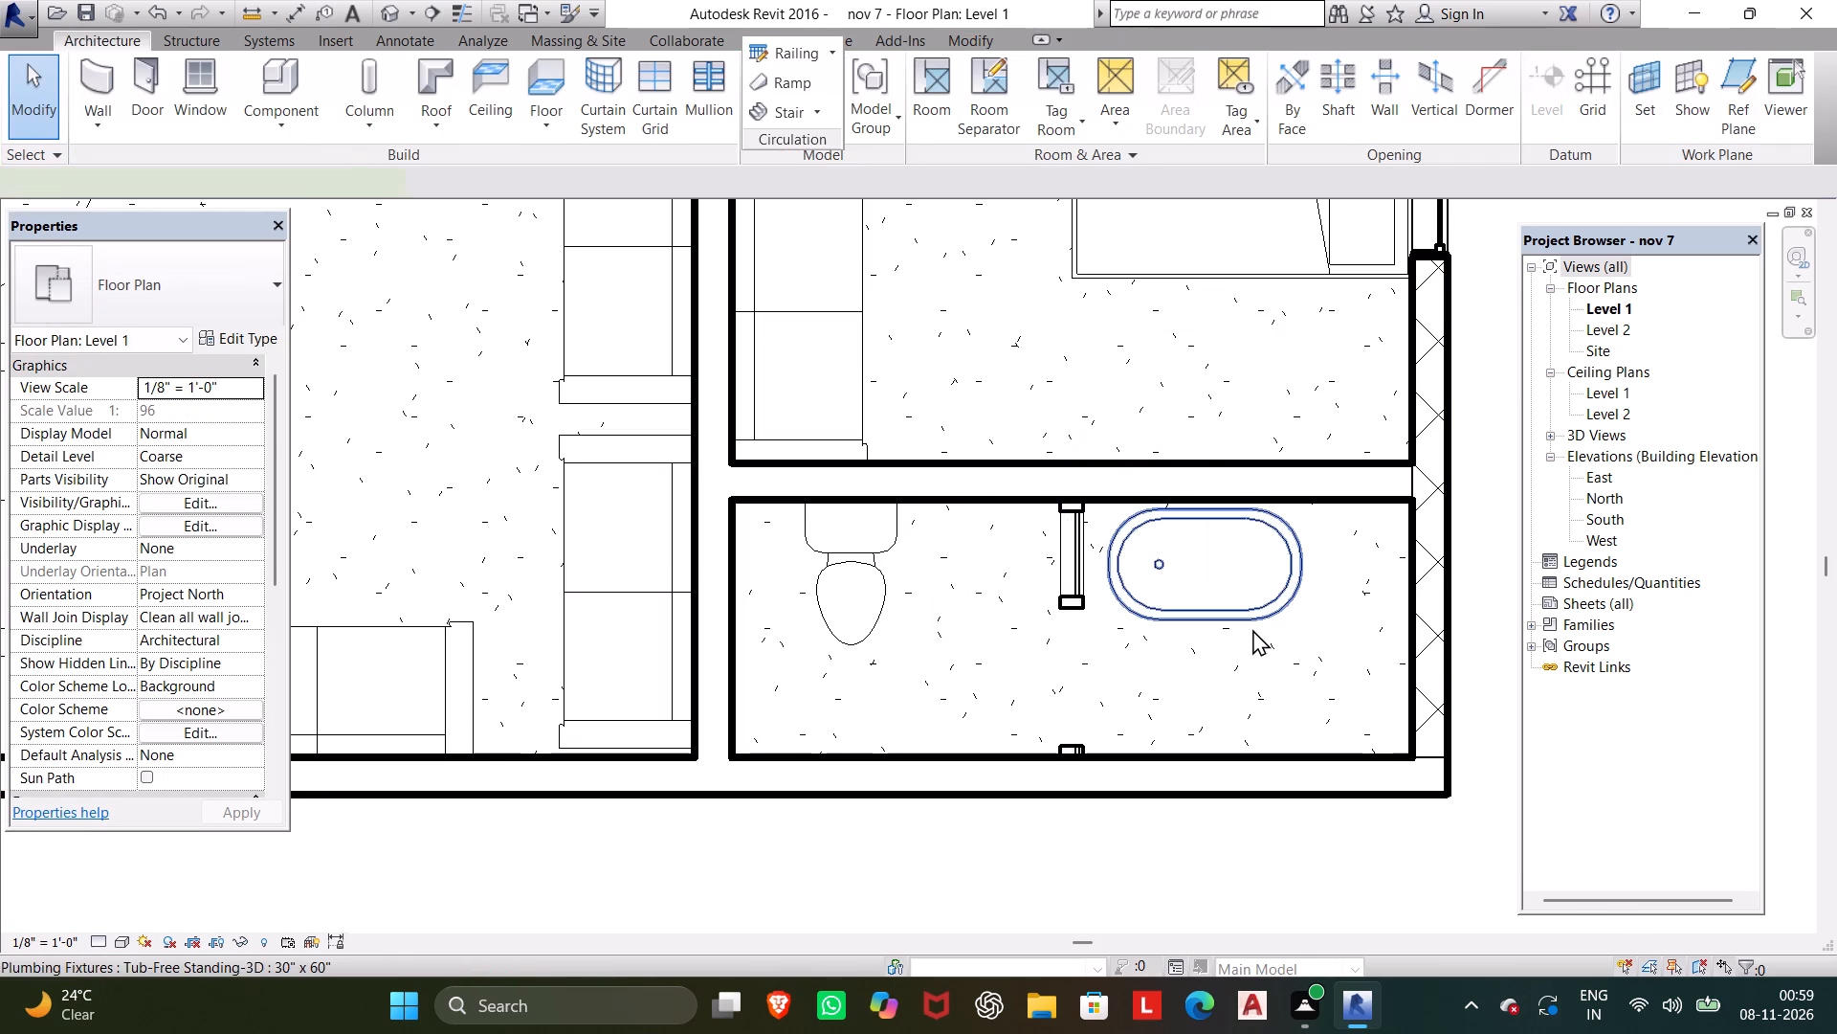
{"action": "key", "text": "Left"}
{"action": "key", "text": "Left"}
{"action": "key", "text": "Left"}
{"action": "key", "text": "Left"}
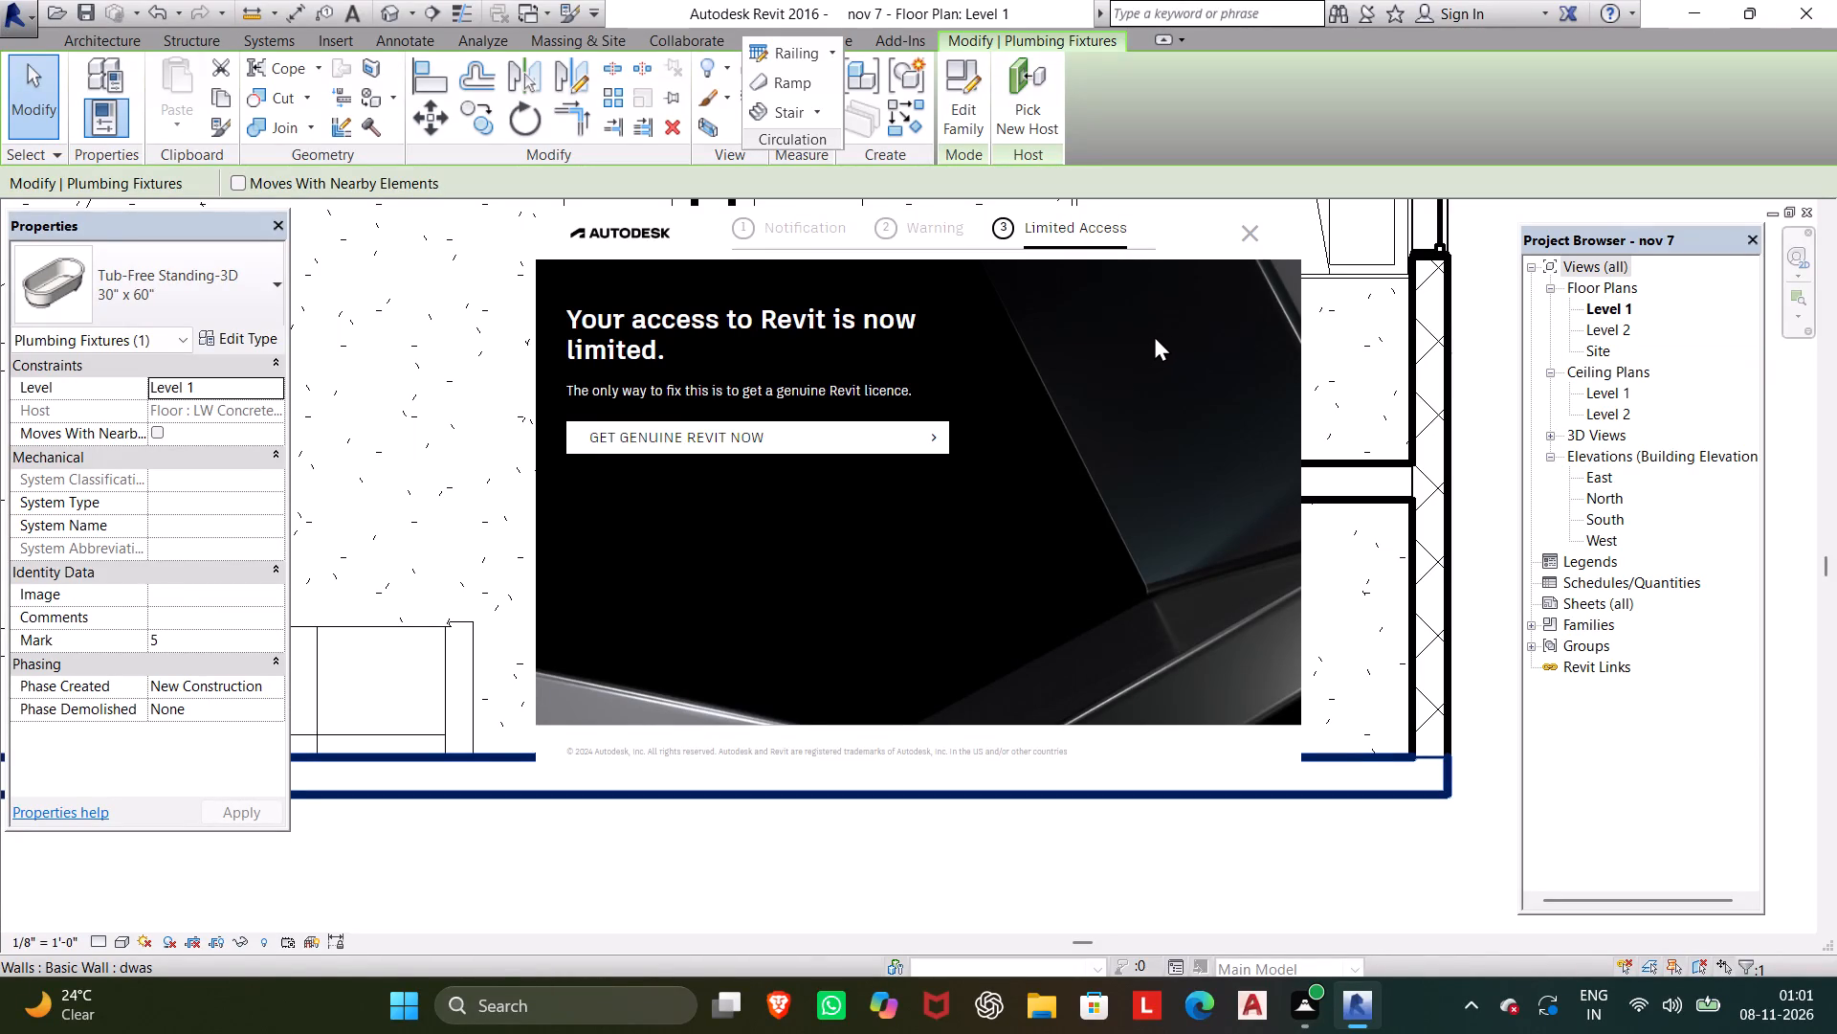
Close the Autodesk access notice that covers the floor plan again.
{"action": "left_click", "coordinate": [1245, 234]}
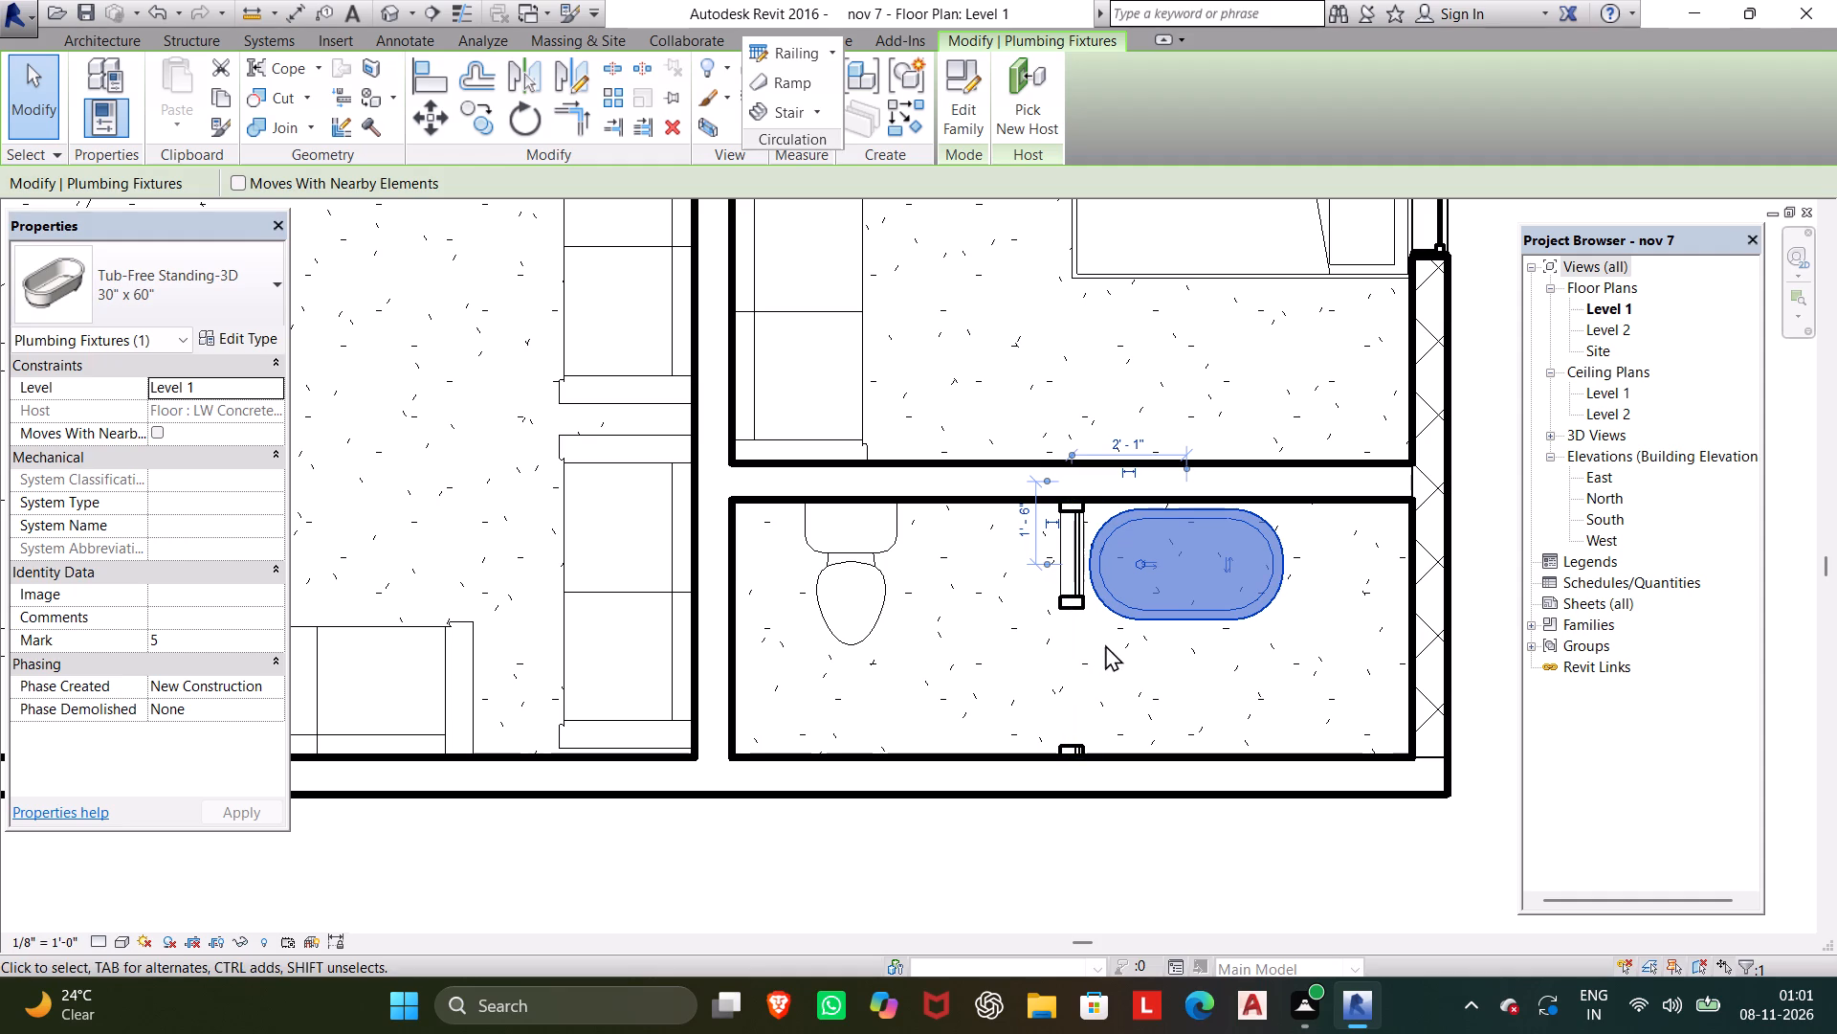
Review the furnished Level 1 plan around the bathroom, bedrooms, living area, dining area and kitchen.
{"action": "scroll", "coordinate": [1102, 646], "scroll_direction": "down", "scroll_amount": 4}
{"action": "middle_click_drag", "start_coordinate": [1102, 646], "coordinate": [1121, 756]}
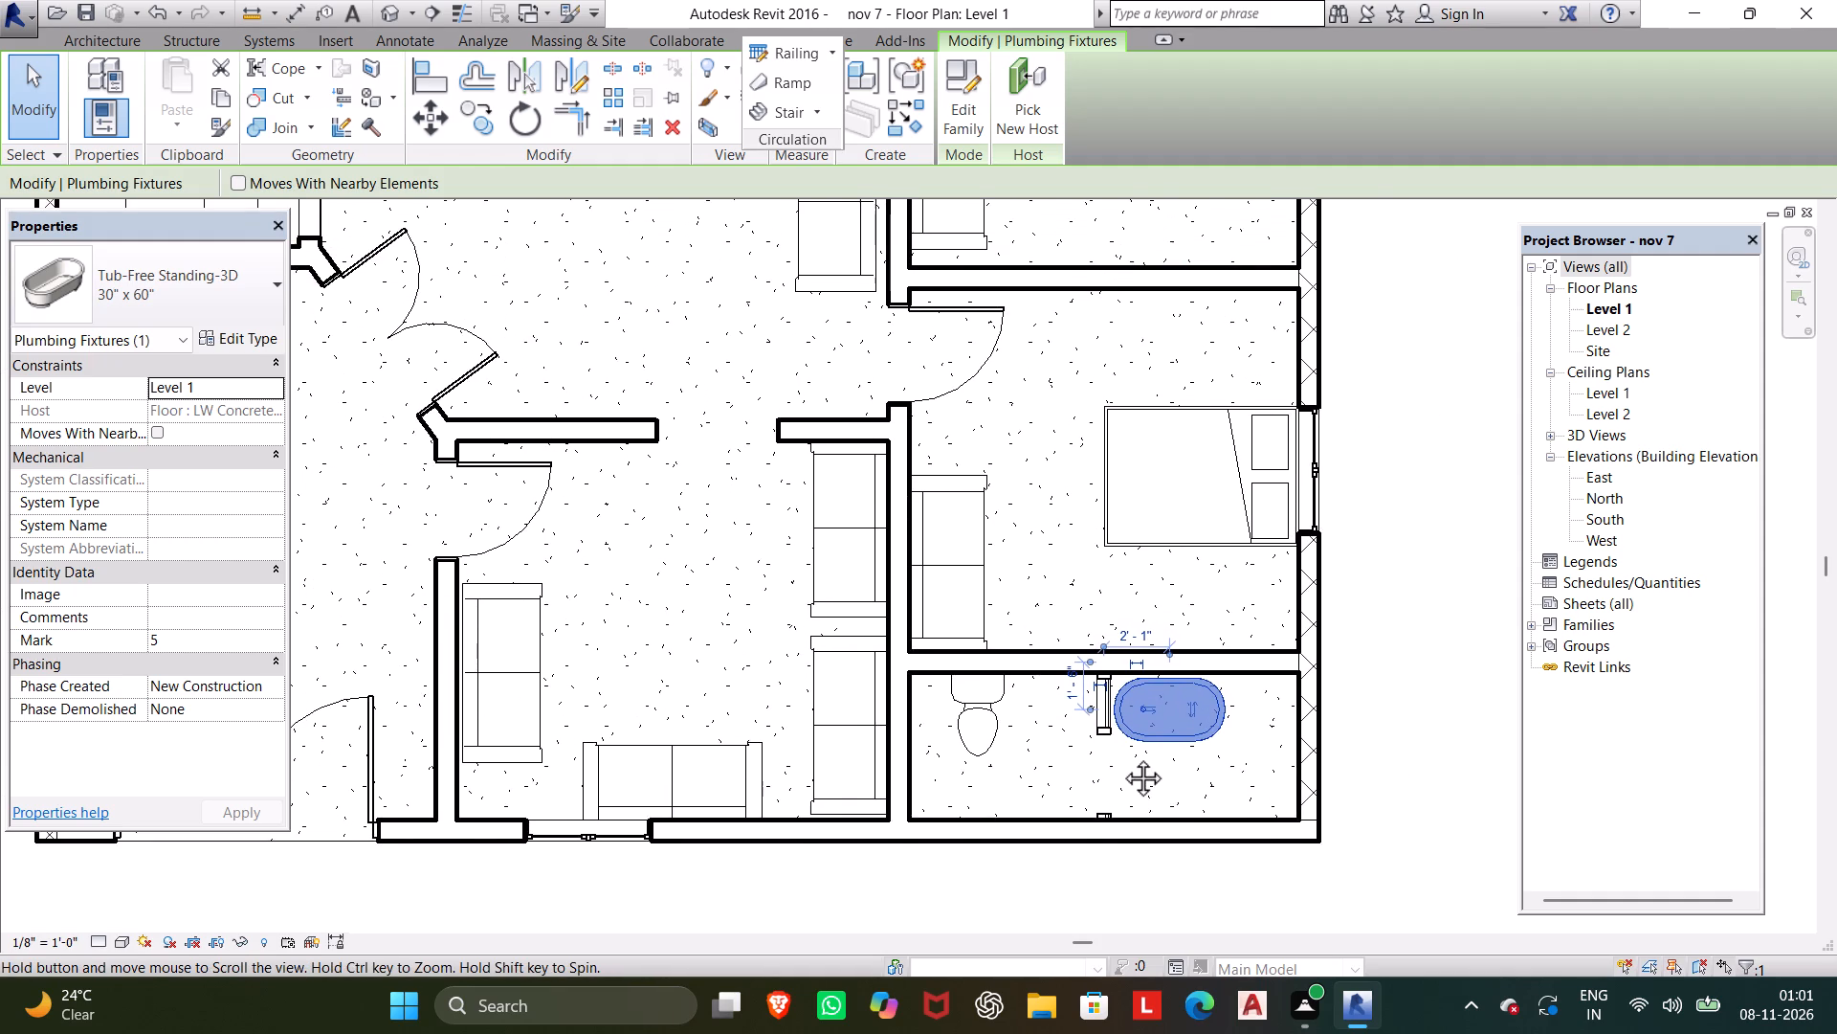
{"action": "middle_click_drag", "start_coordinate": [1121, 756], "coordinate": [1122, 751]}
{"action": "middle_click_drag", "start_coordinate": [1002, 691], "coordinate": [1184, 652]}
{"action": "scroll", "coordinate": [1154, 655], "scroll_direction": "down", "scroll_amount": 1}
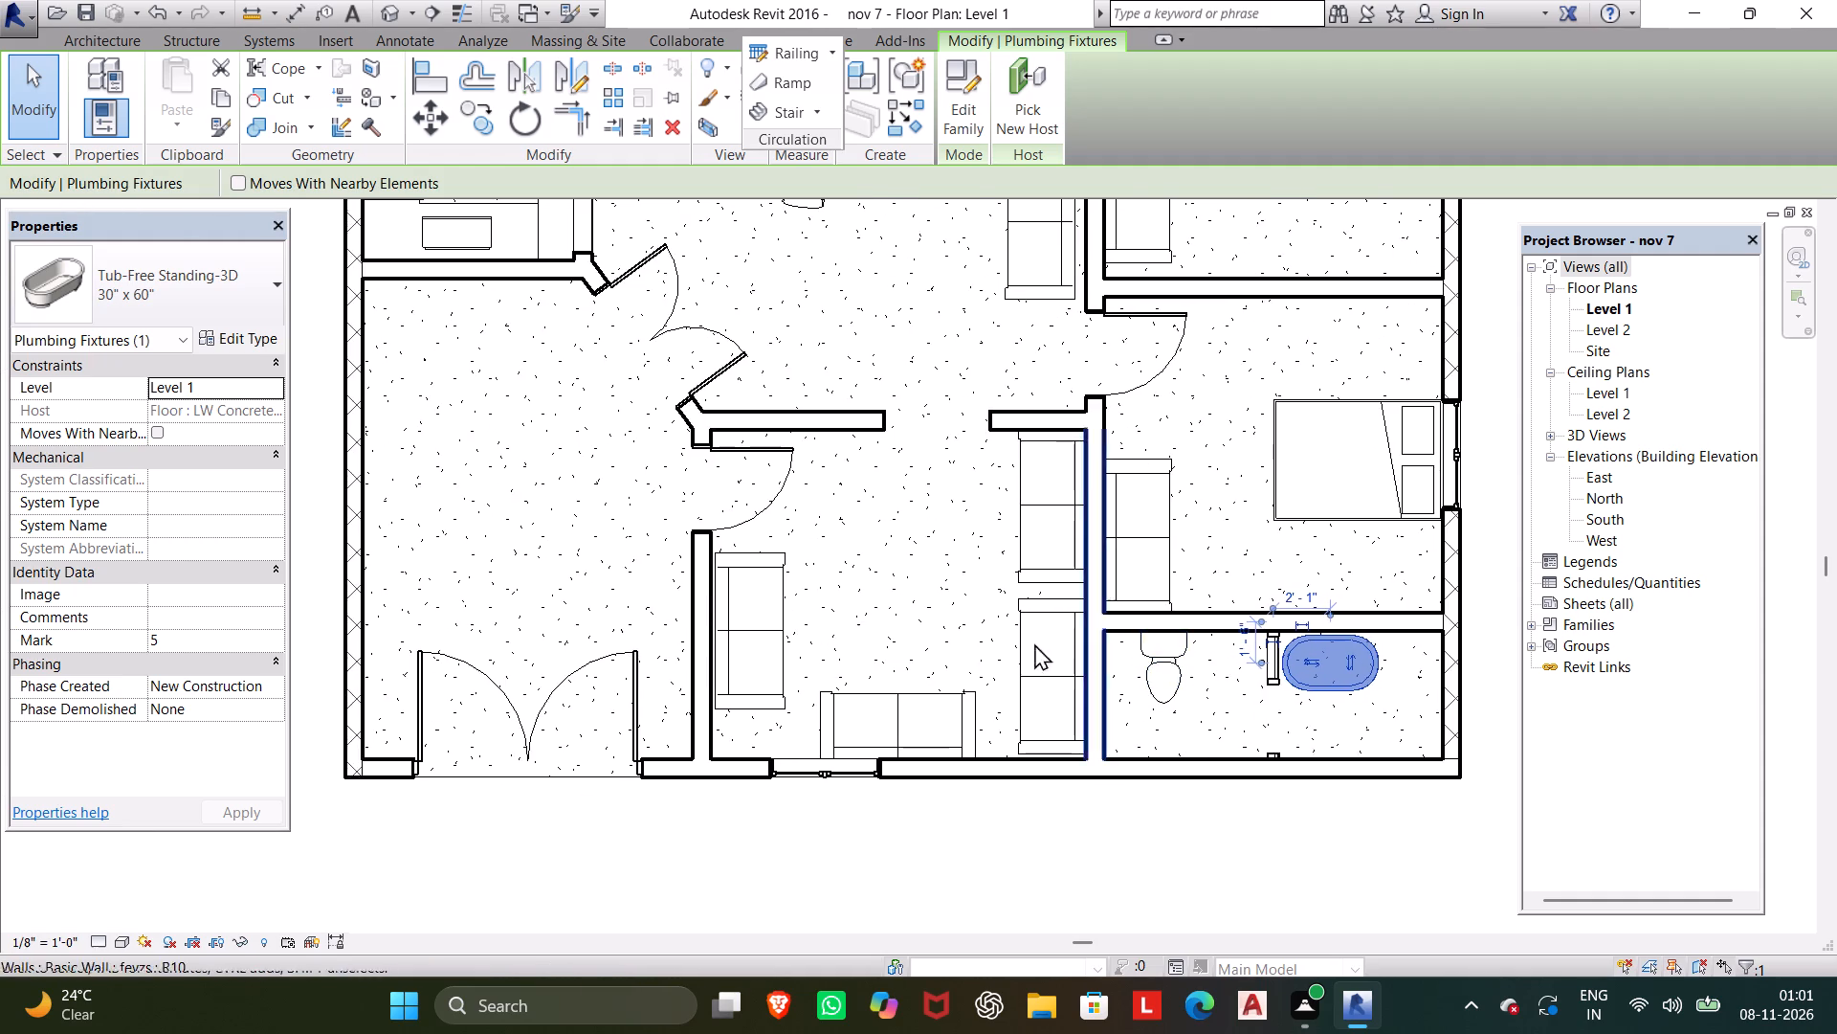
{"action": "scroll", "coordinate": [996, 628], "scroll_direction": "down", "scroll_amount": 1}
{"action": "middle_click_drag", "start_coordinate": [996, 628], "coordinate": [1051, 858]}
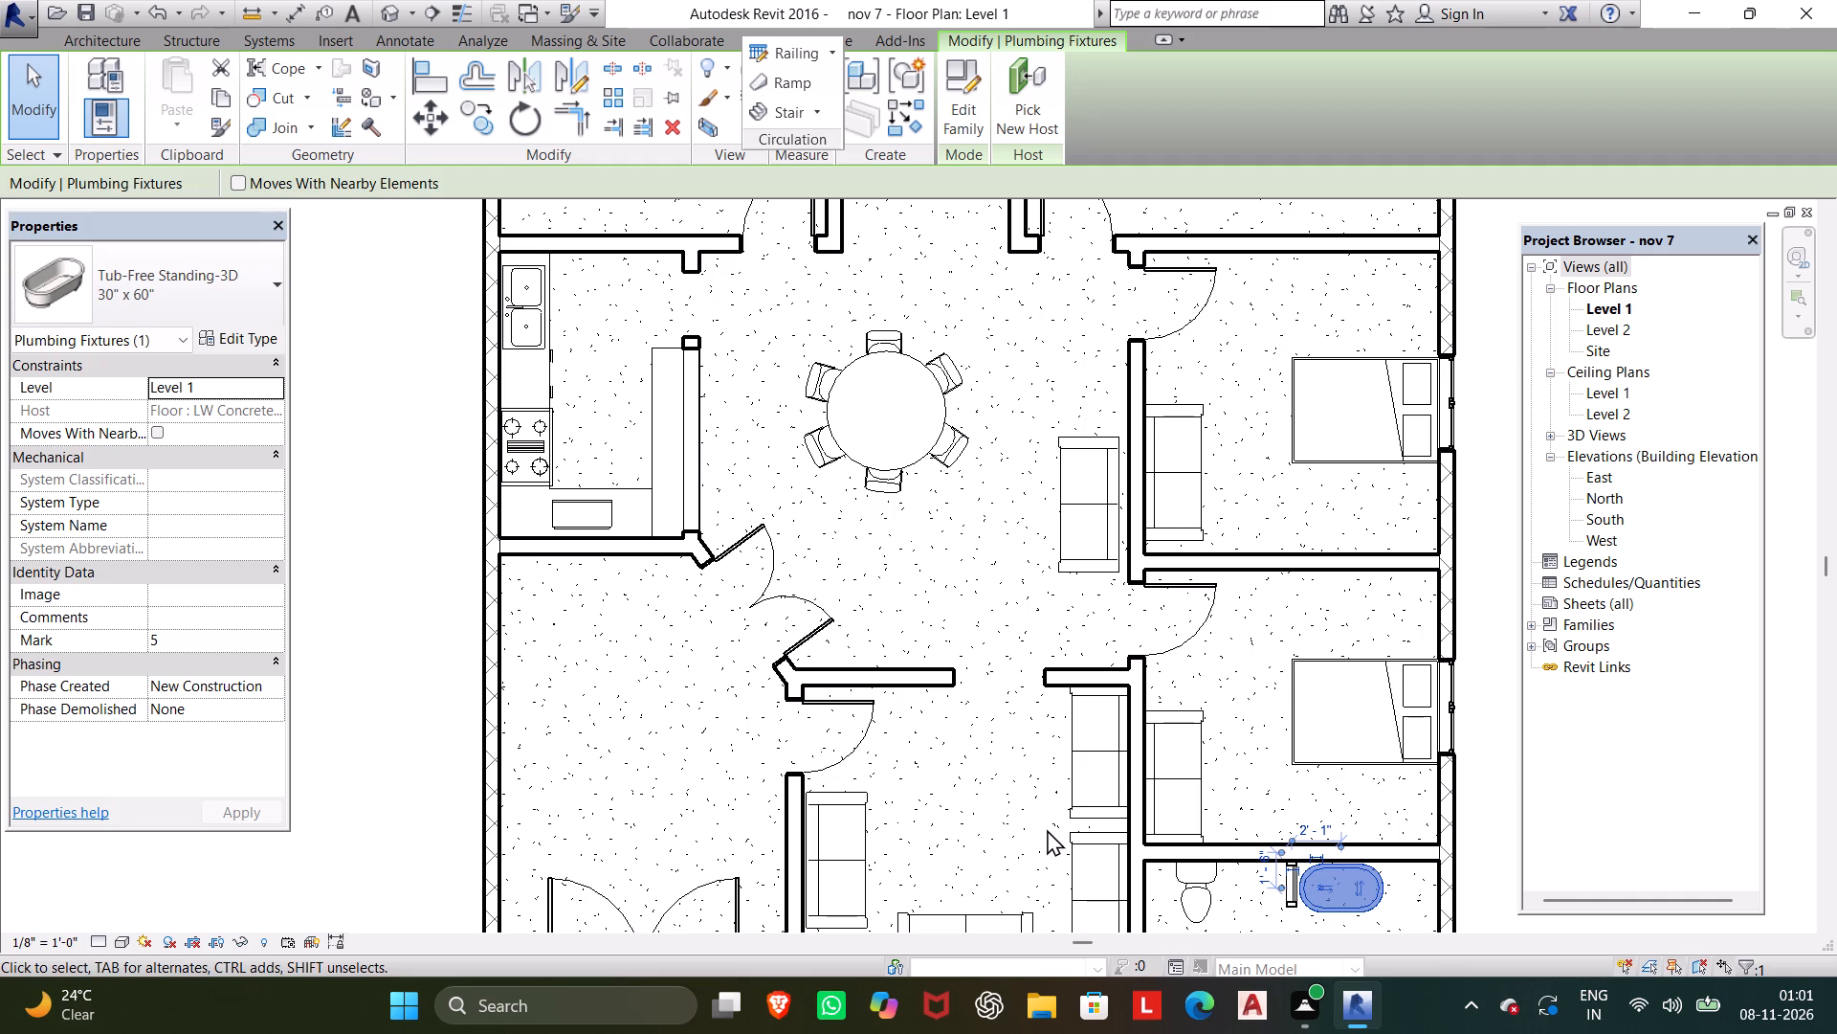
{"action": "scroll", "coordinate": [965, 680], "scroll_direction": "down", "scroll_amount": 1}
{"action": "middle_click_drag", "start_coordinate": [965, 680], "coordinate": [950, 625]}
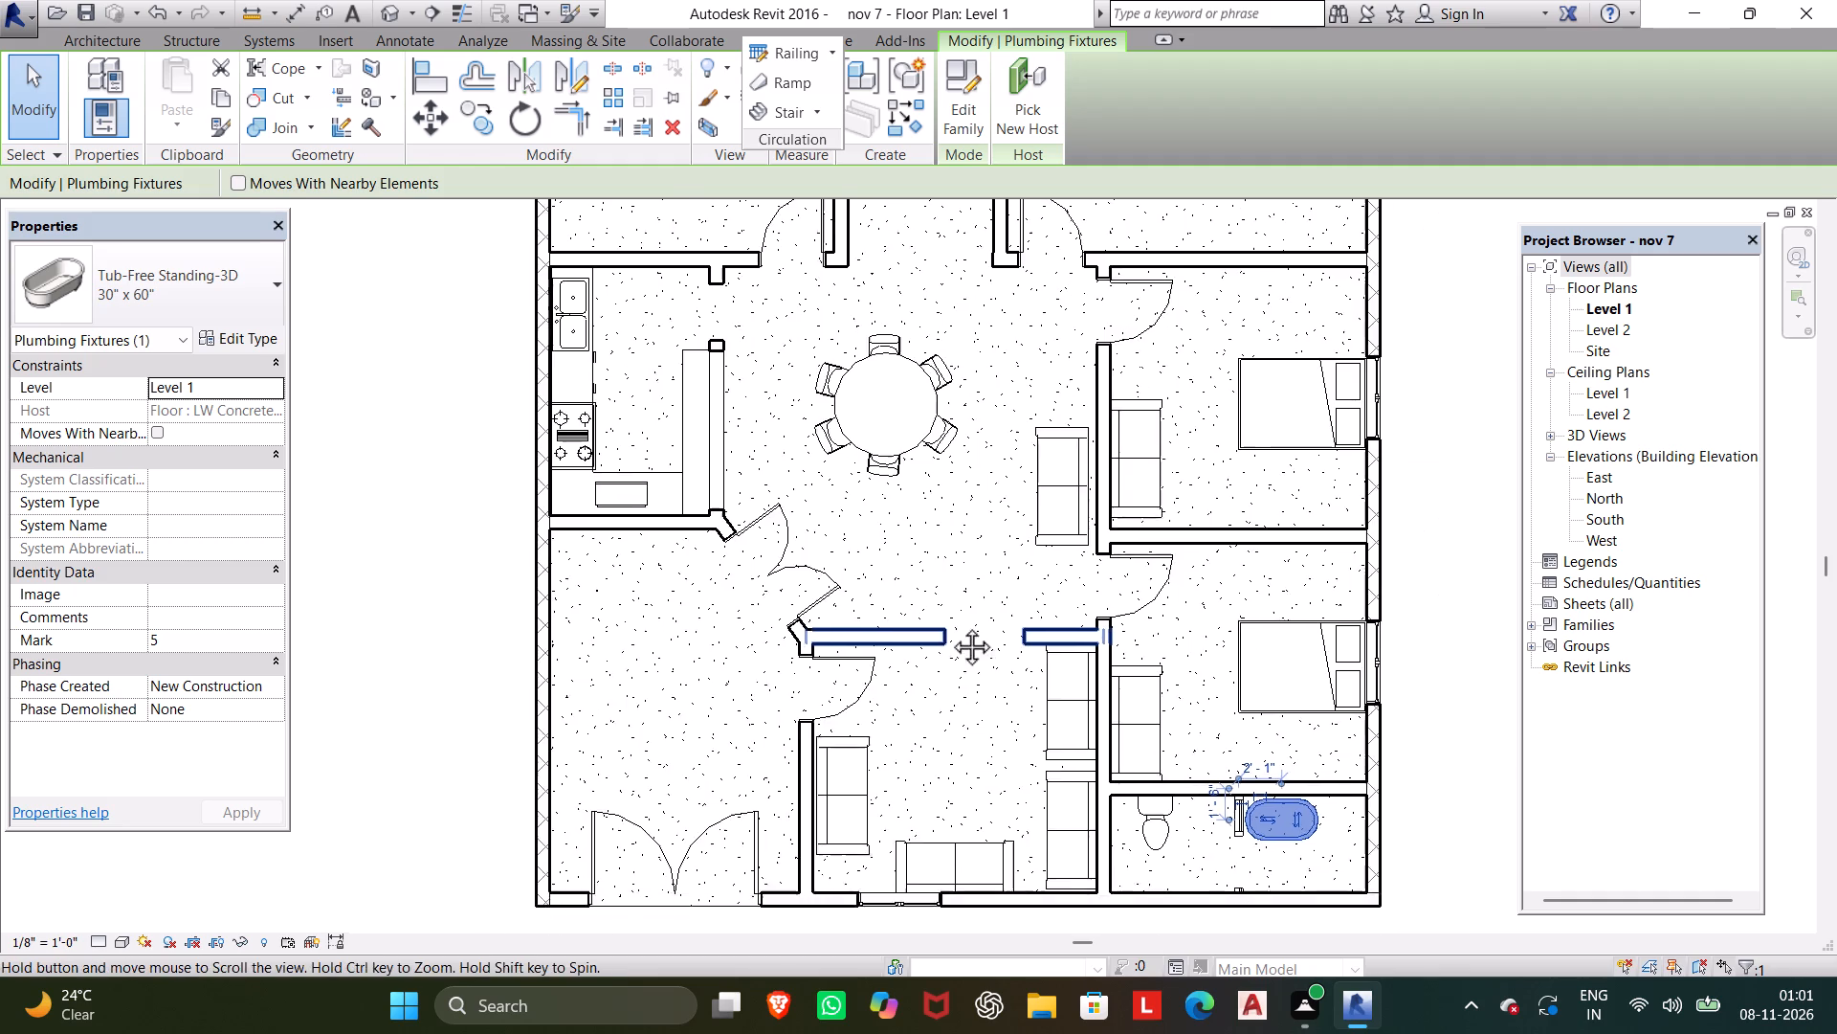
{"action": "middle_click_drag", "start_coordinate": [950, 625], "coordinate": [934, 569]}
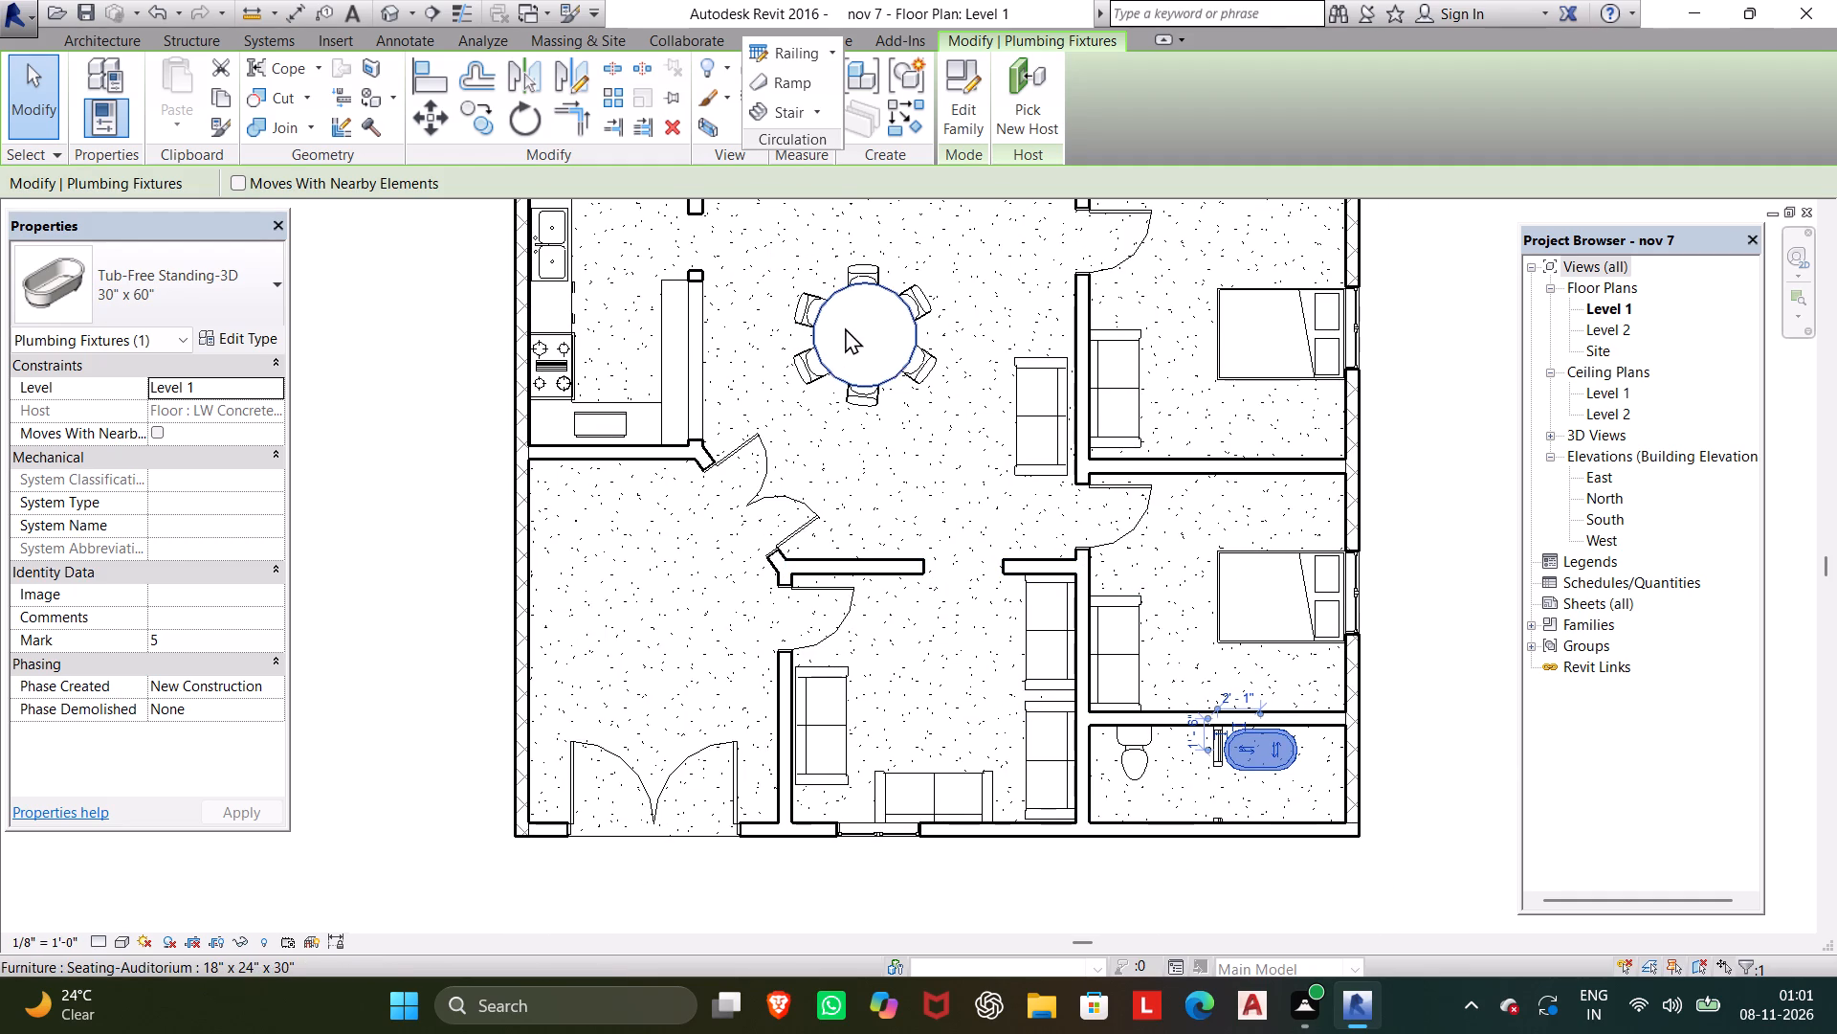
{"action": "key", "text": "Escape"}
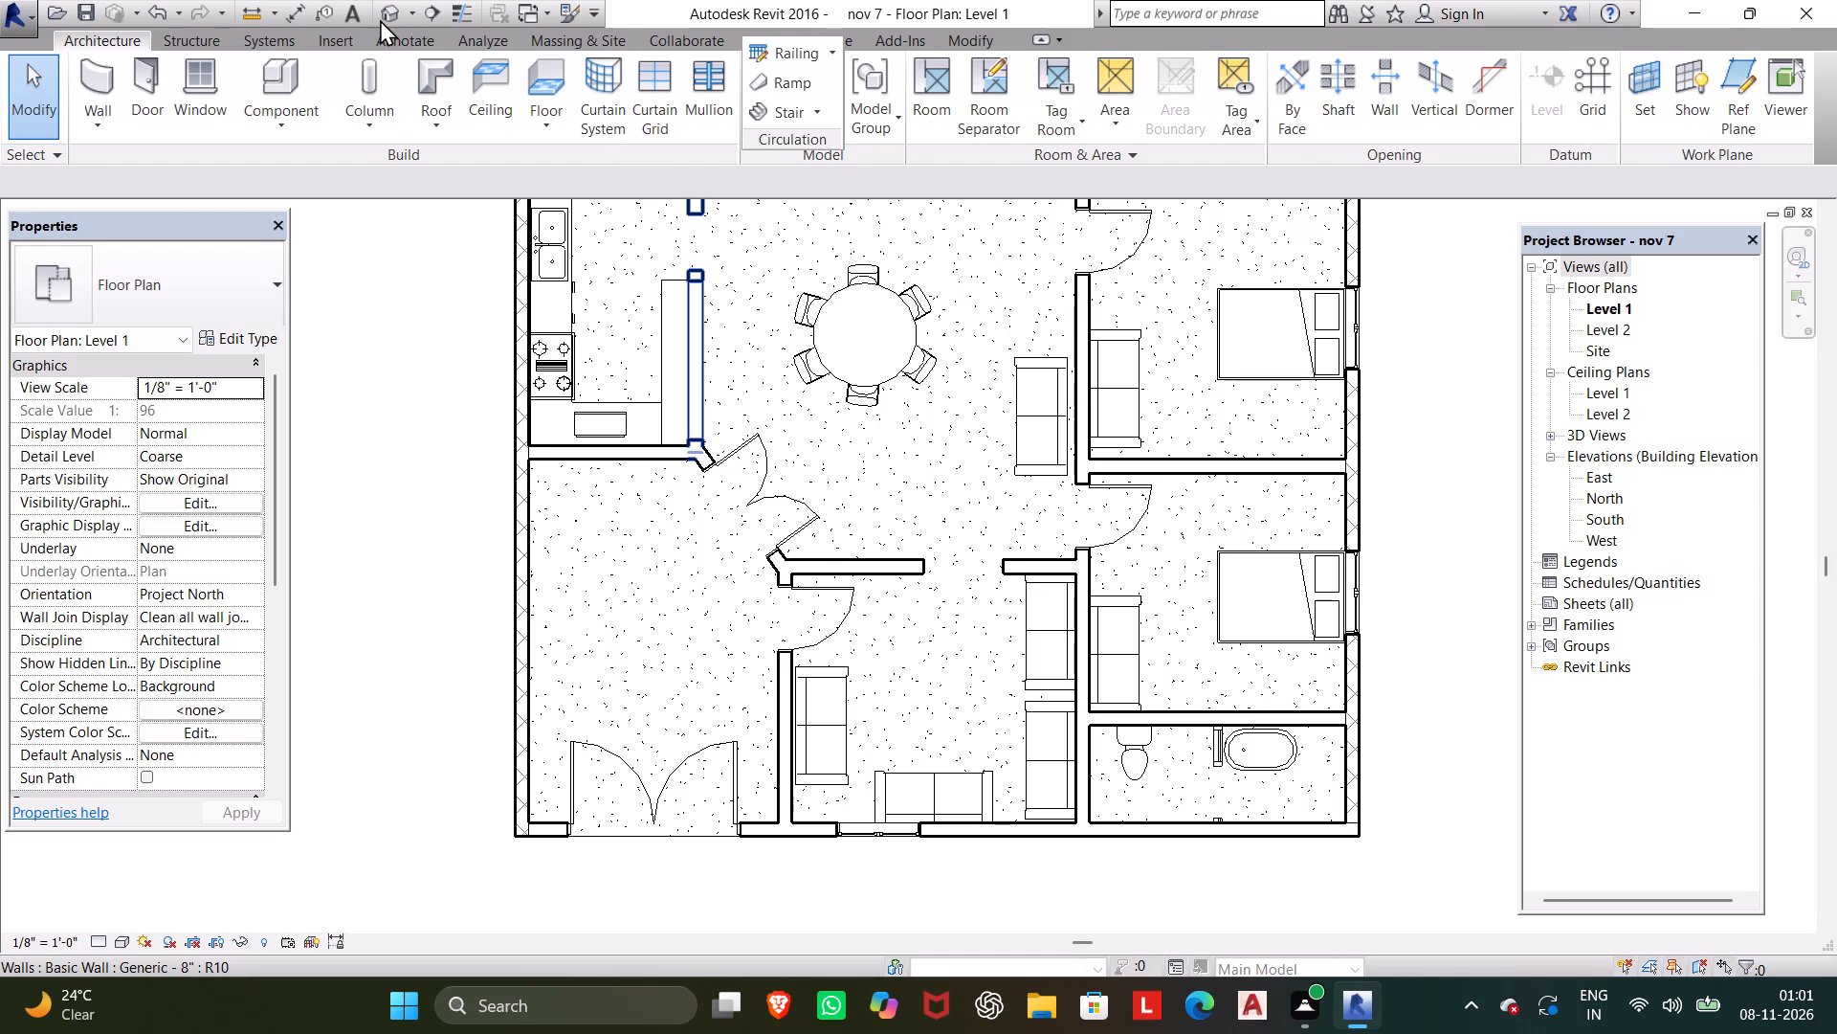
Examine the furnished rooms and the bathroom with the toilet and bathtub in the 3D view.
{"action": "left_click", "coordinate": [380, 19]}
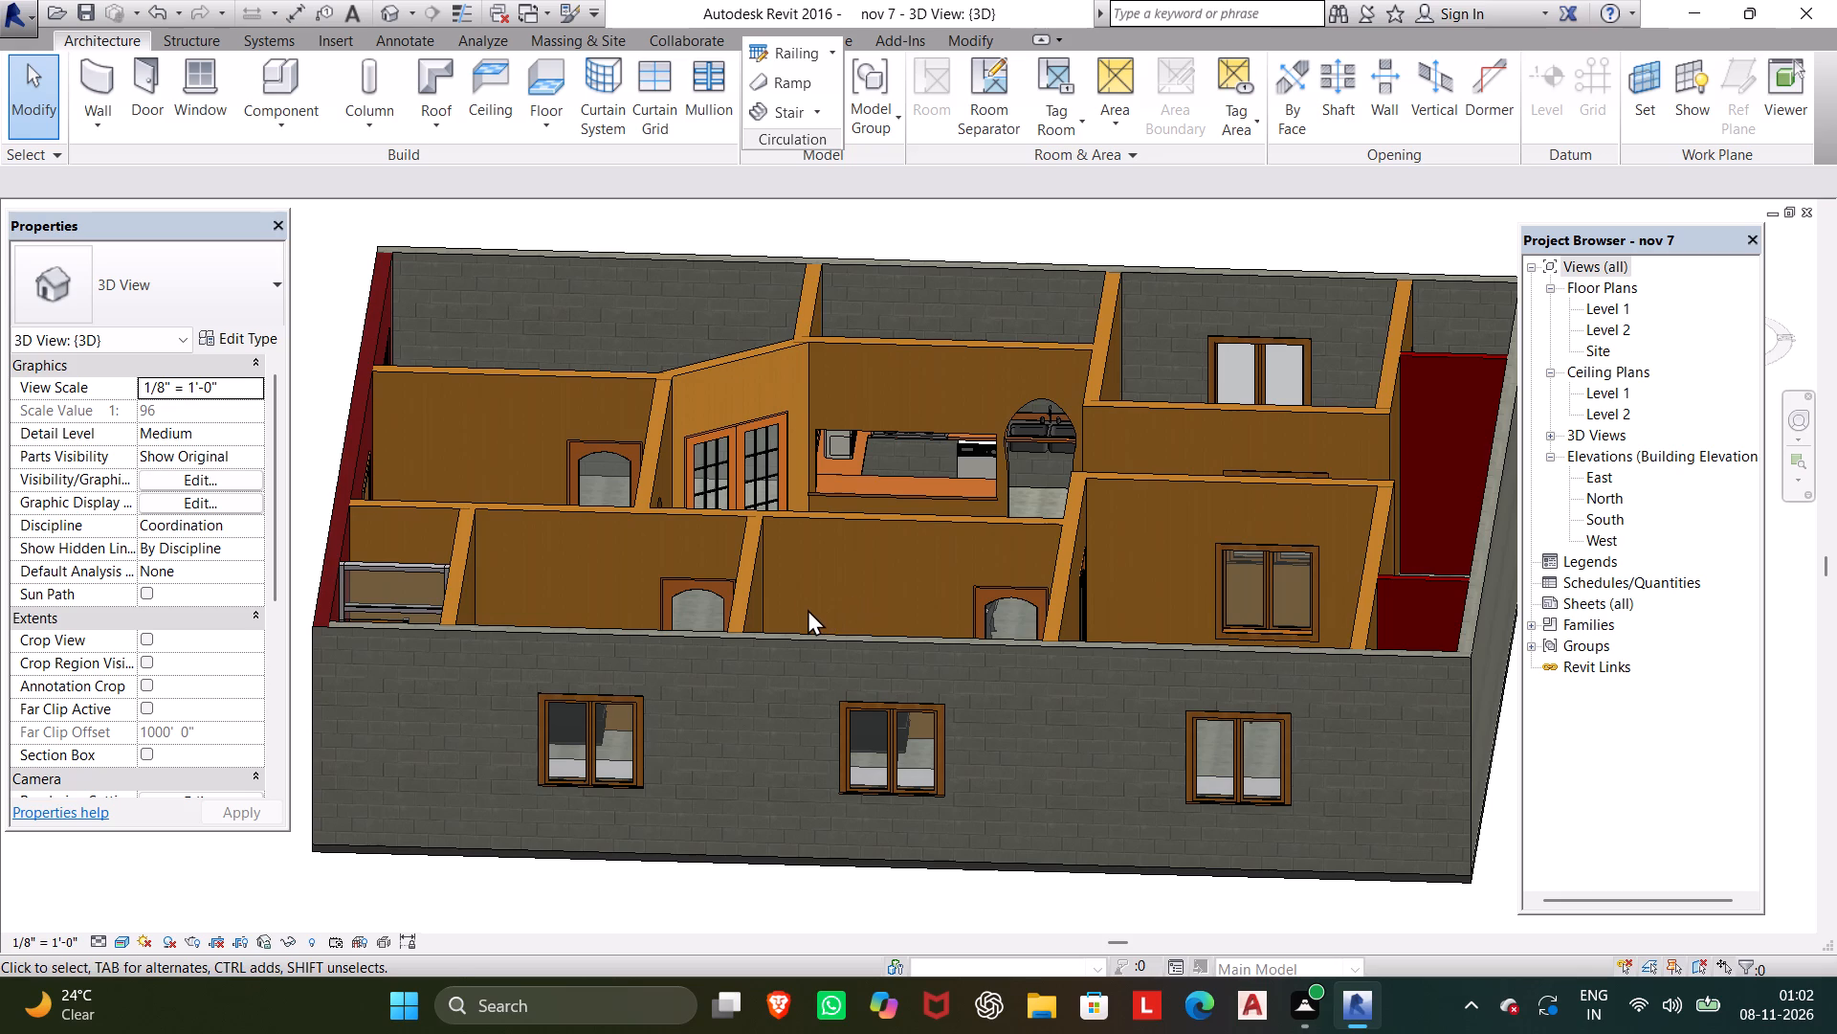
{"action": "middle_click_drag", "start_coordinate": [999, 663], "coordinate": [1011, 731], "text": "shift"}
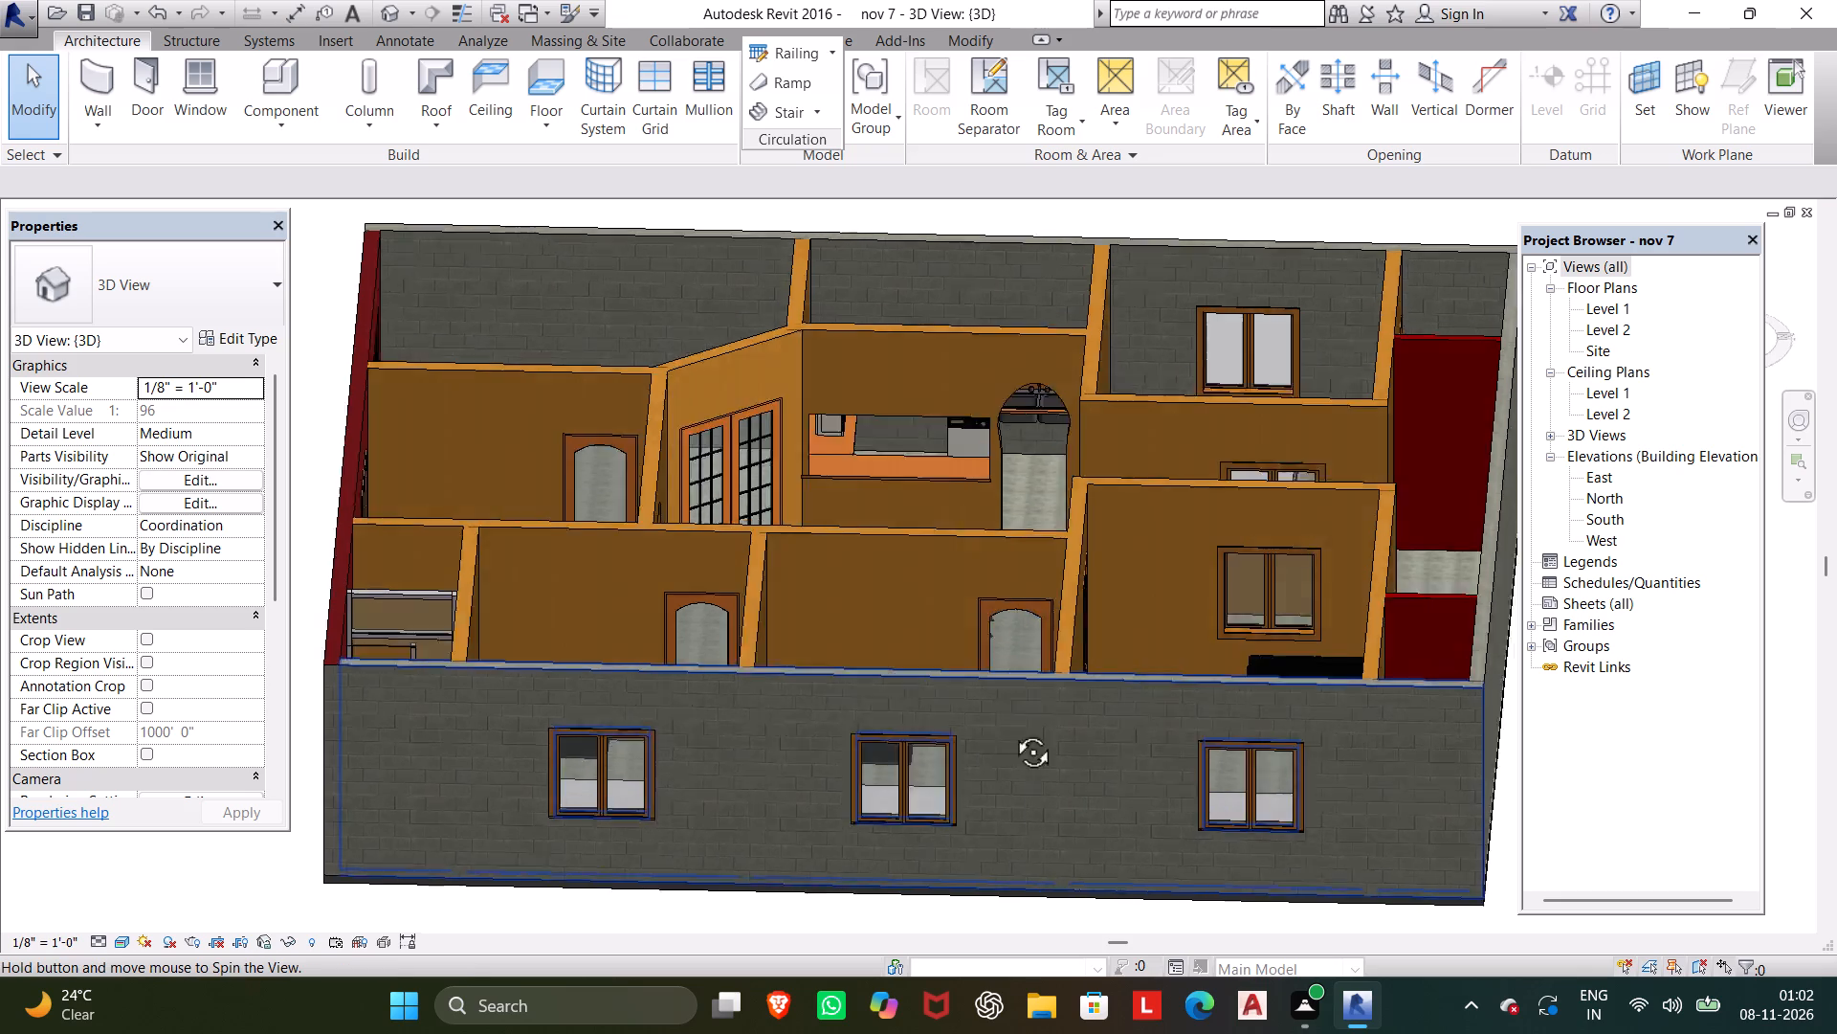
{"action": "middle_click_drag", "start_coordinate": [1011, 731], "coordinate": [842, 976], "text": "shift"}
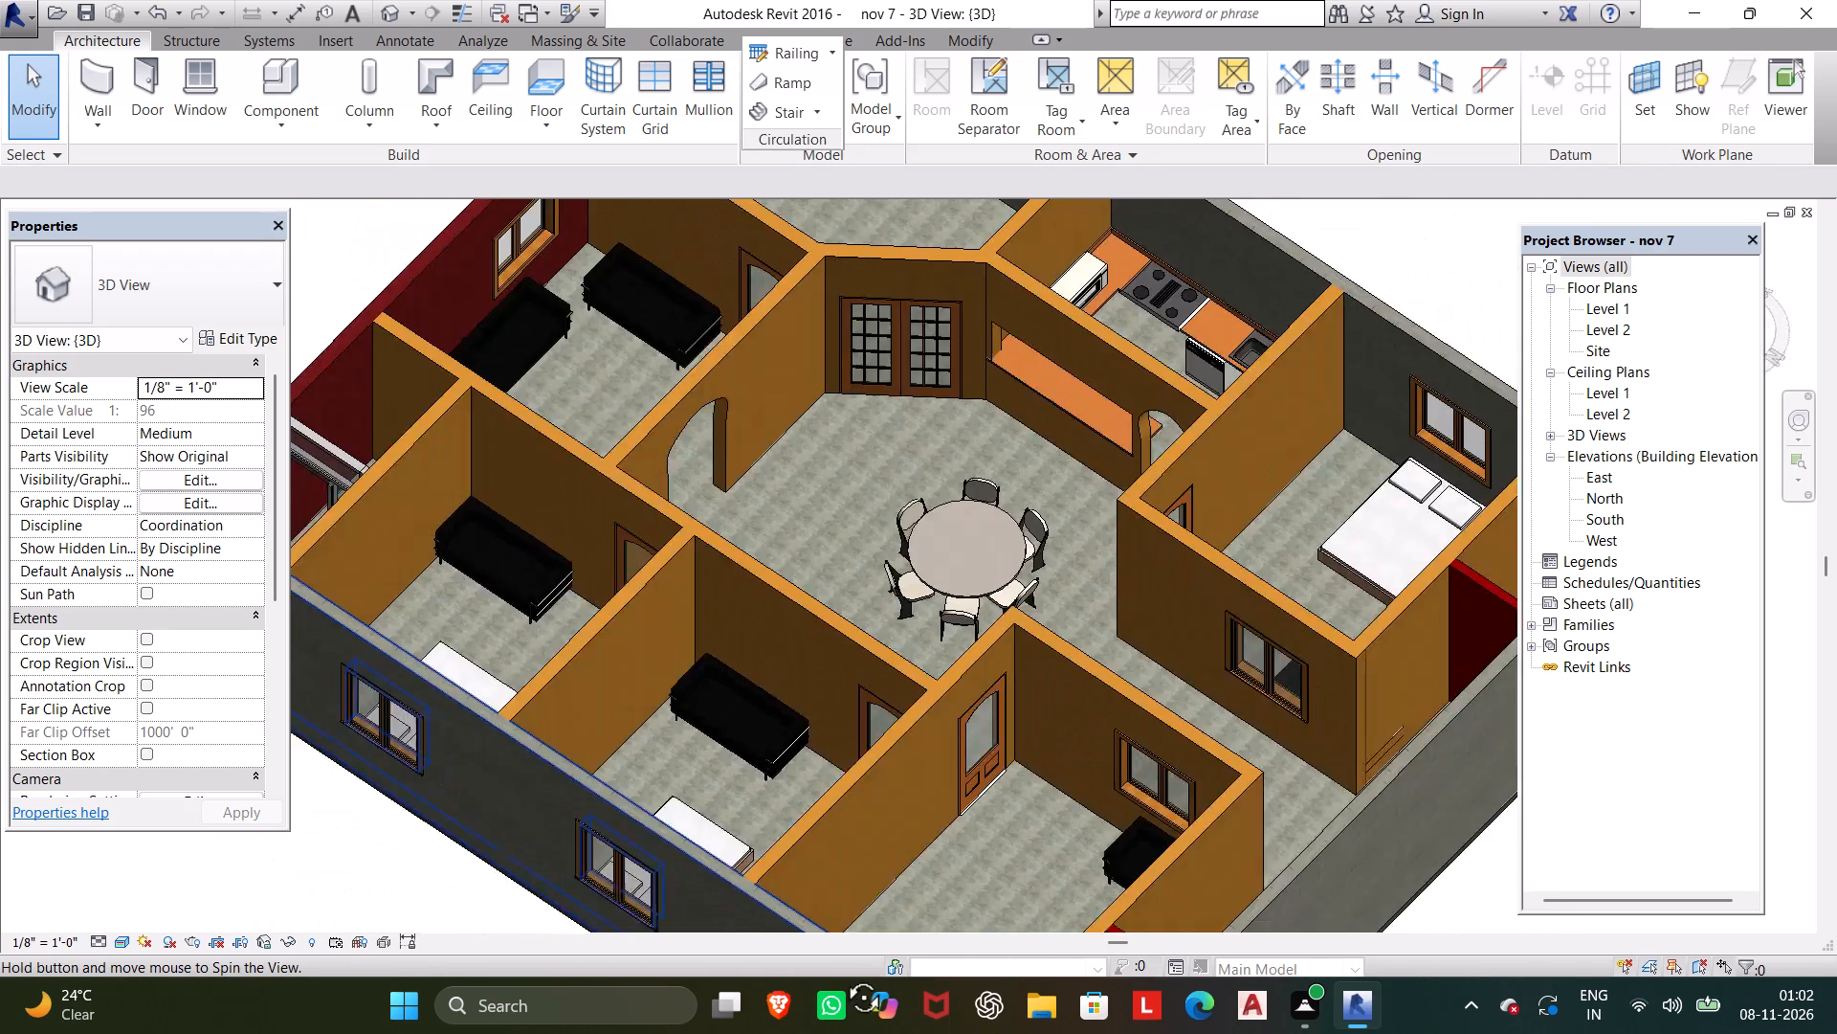
{"action": "middle_click_drag", "start_coordinate": [842, 976], "coordinate": [1032, 1011], "text": "shift"}
{"action": "middle_click_drag", "start_coordinate": [952, 797], "coordinate": [1006, 702]}
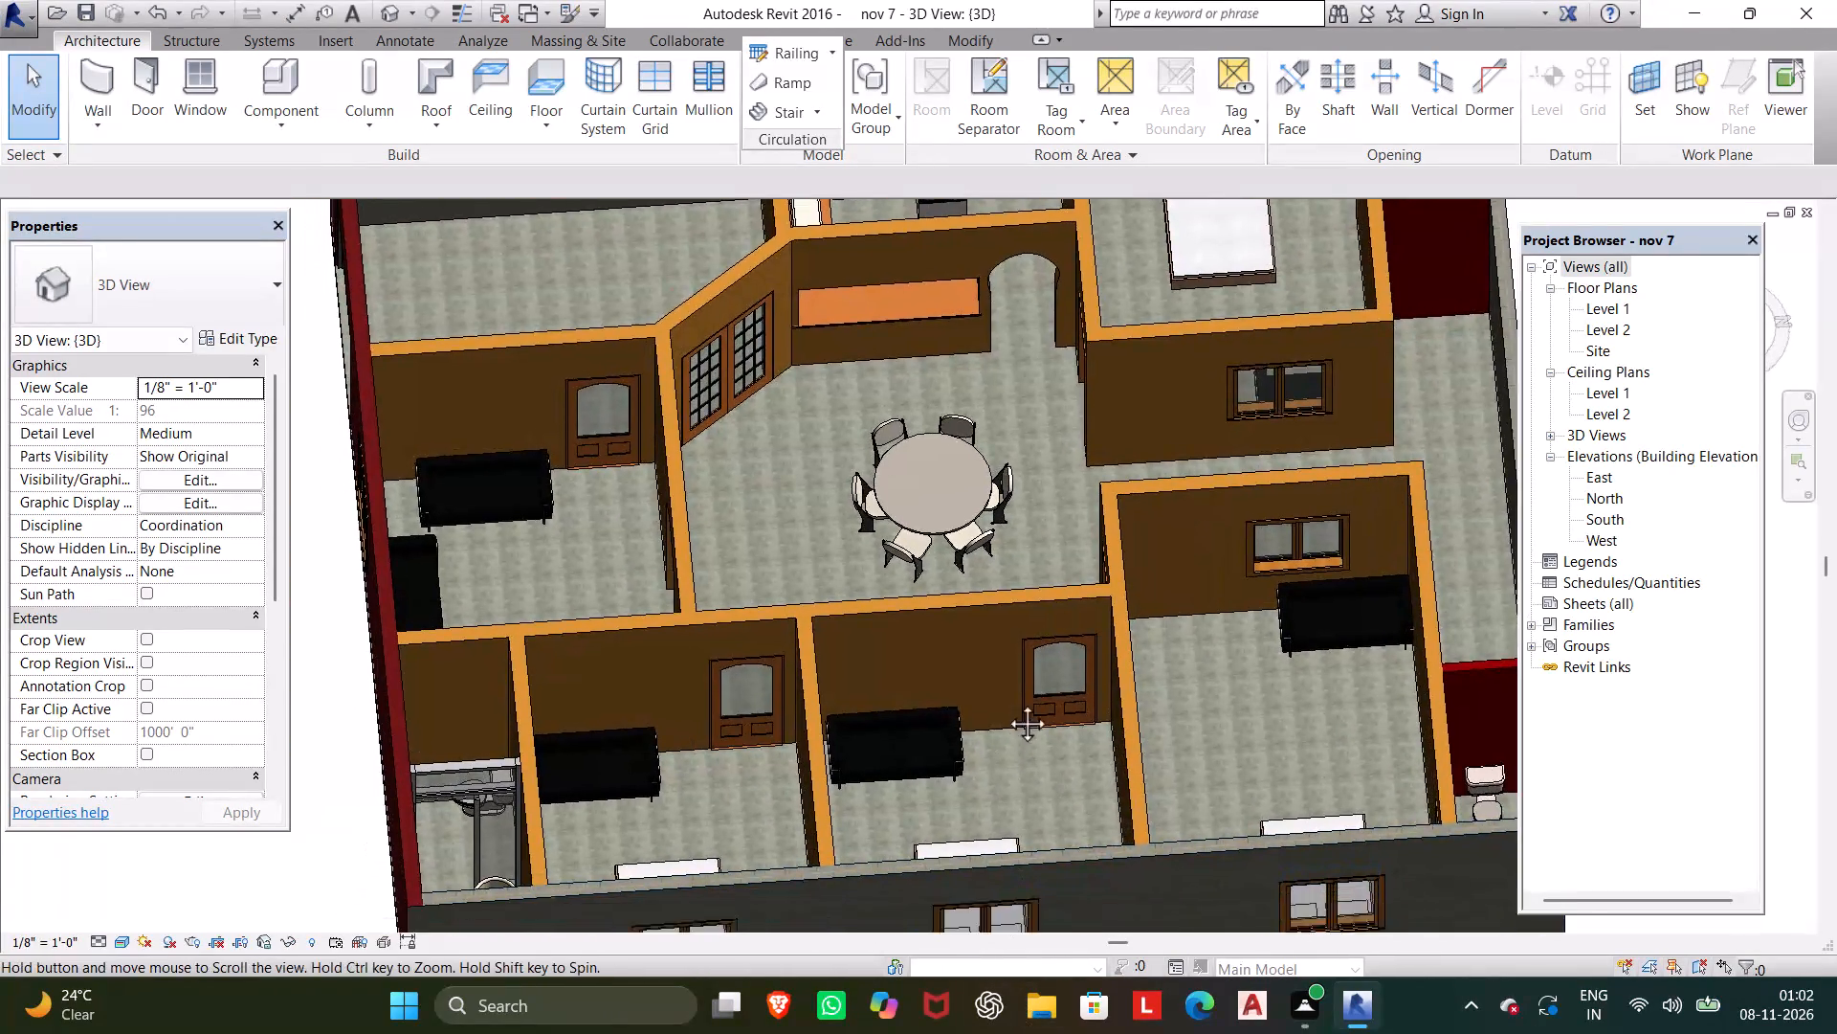
{"action": "middle_click_drag", "start_coordinate": [1006, 702], "coordinate": [1027, 594]}
{"action": "middle_click_drag", "start_coordinate": [876, 639], "coordinate": [1120, 725], "text": "shift"}
{"action": "scroll", "coordinate": [1122, 722], "scroll_direction": "down", "scroll_amount": 1}
{"action": "middle_click_drag", "start_coordinate": [1116, 729], "coordinate": [1126, 547]}
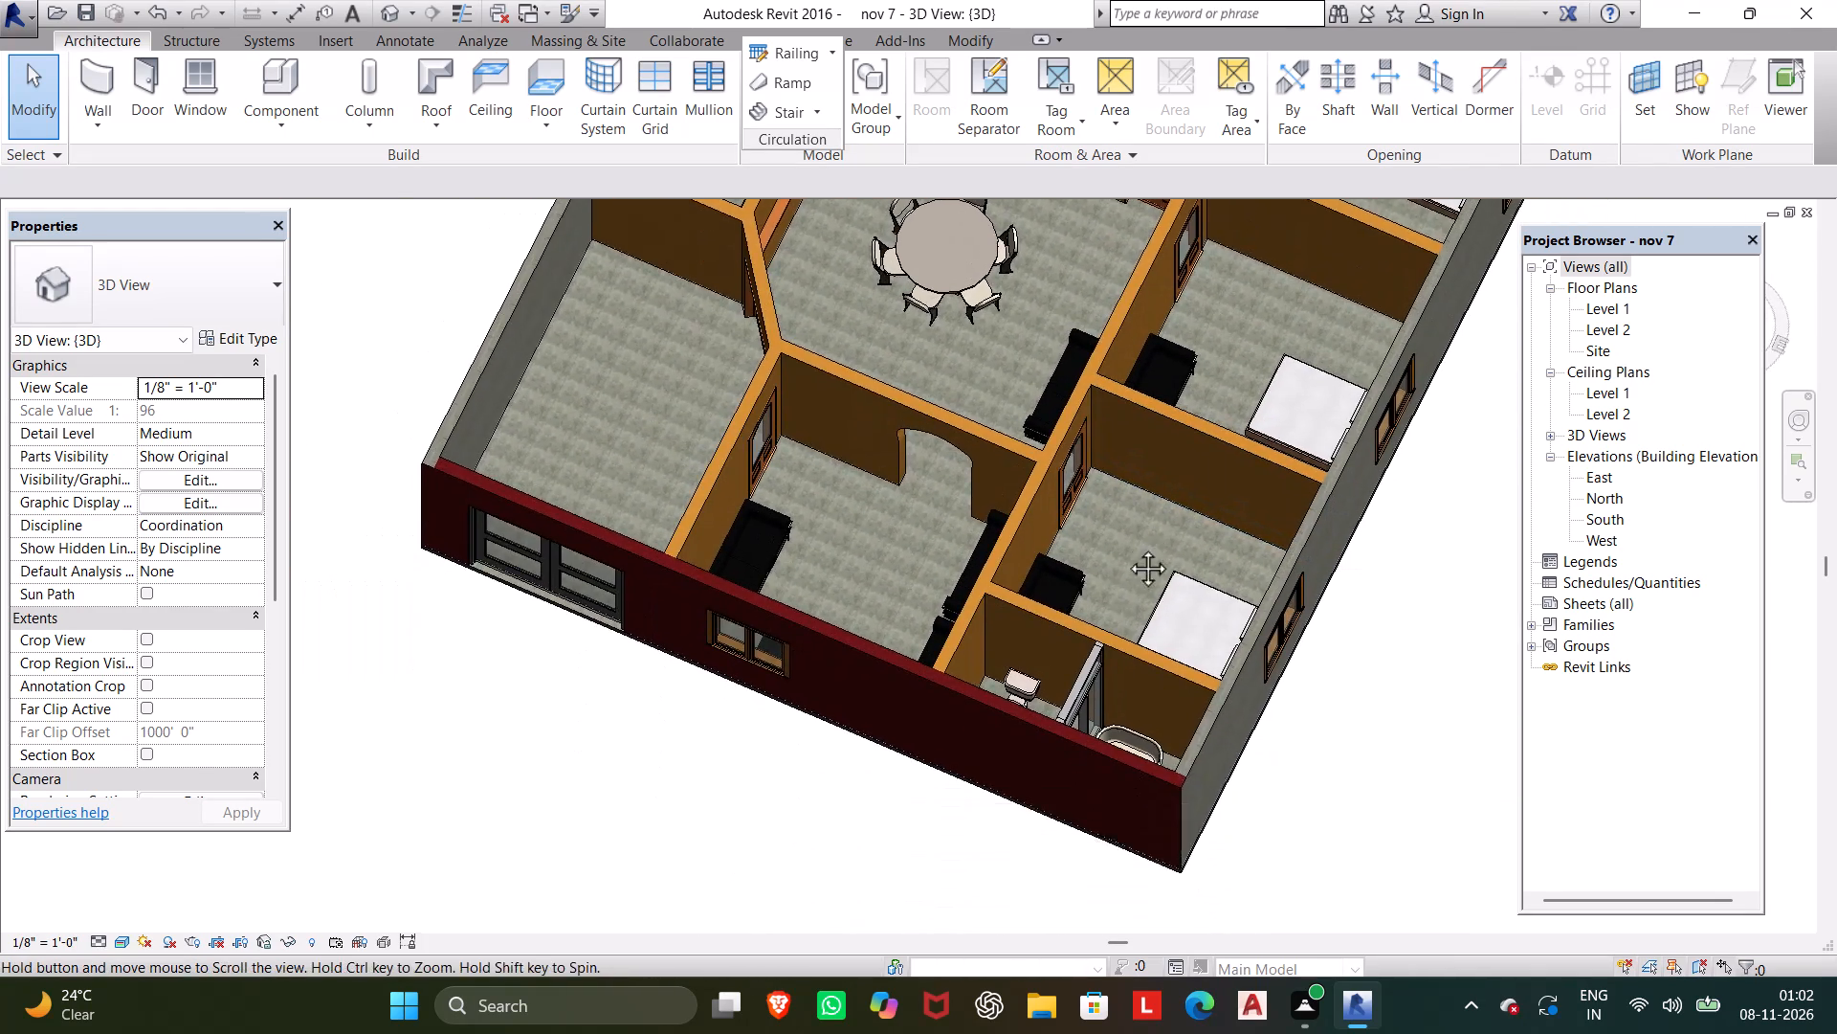
{"action": "middle_click_drag", "start_coordinate": [1126, 547], "coordinate": [1202, 696]}
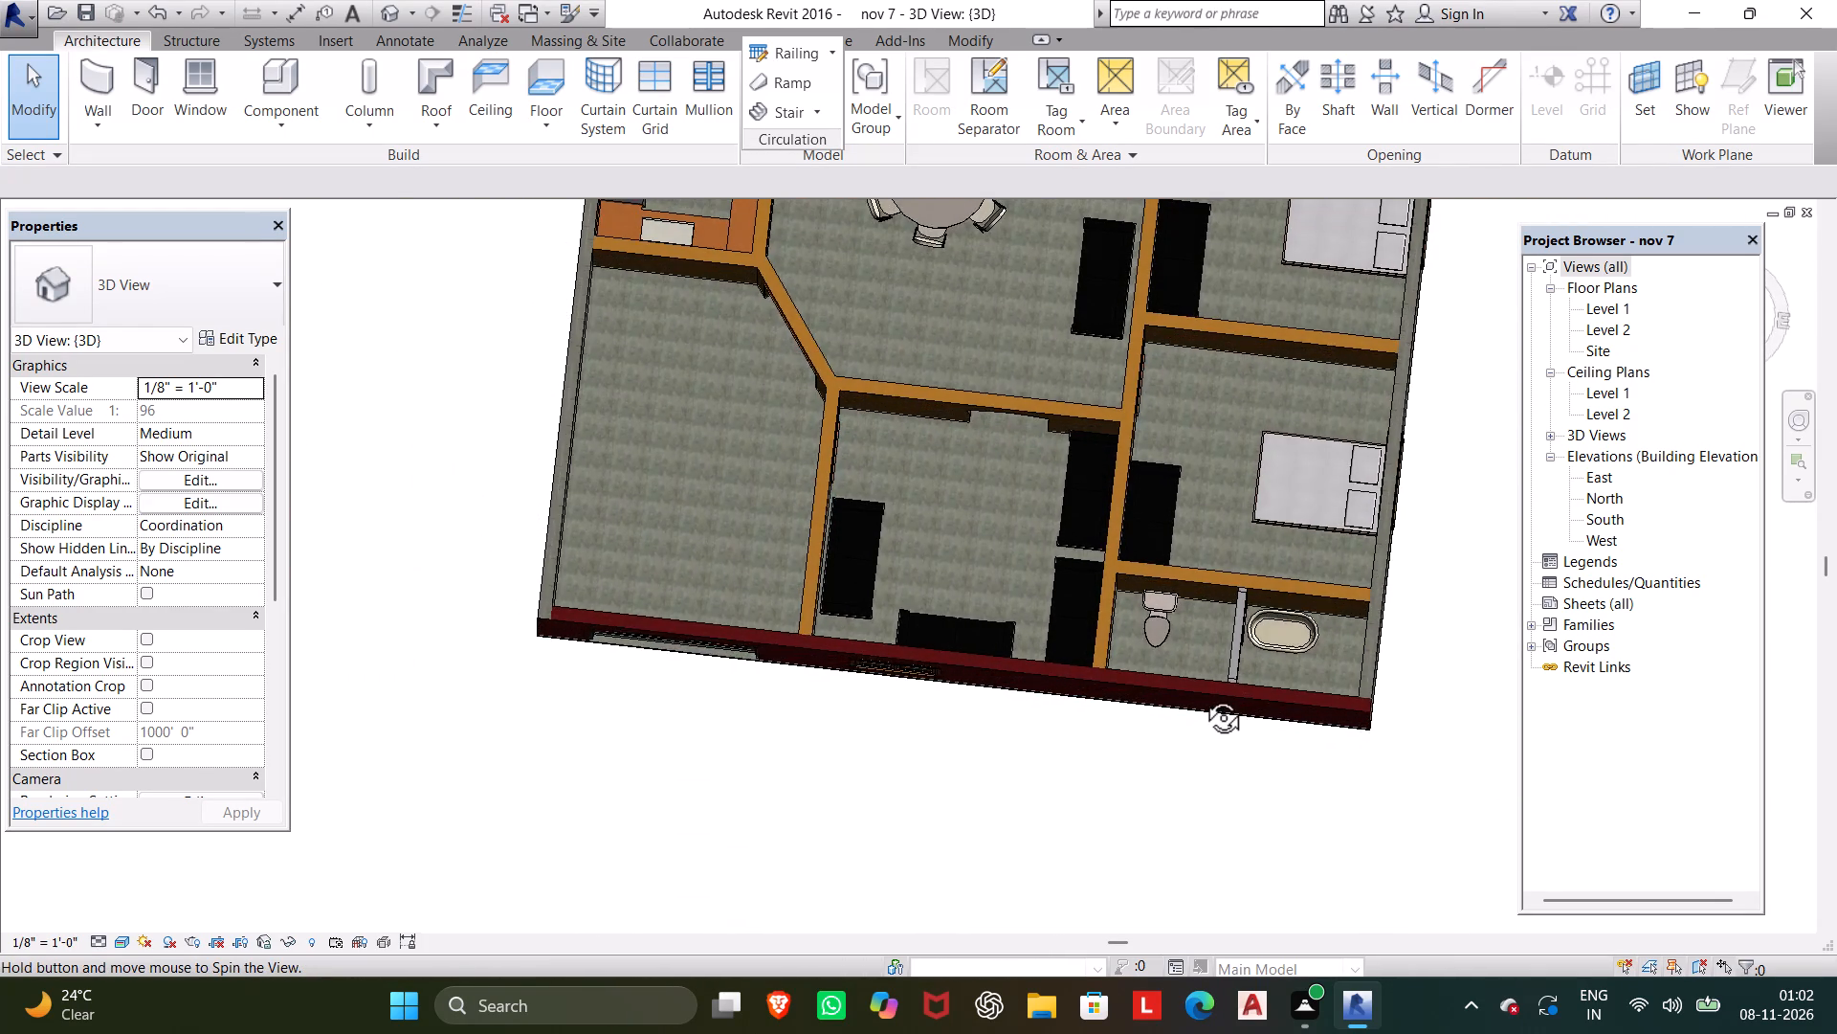
{"action": "middle_click_drag", "start_coordinate": [1202, 696], "coordinate": [1088, 607]}
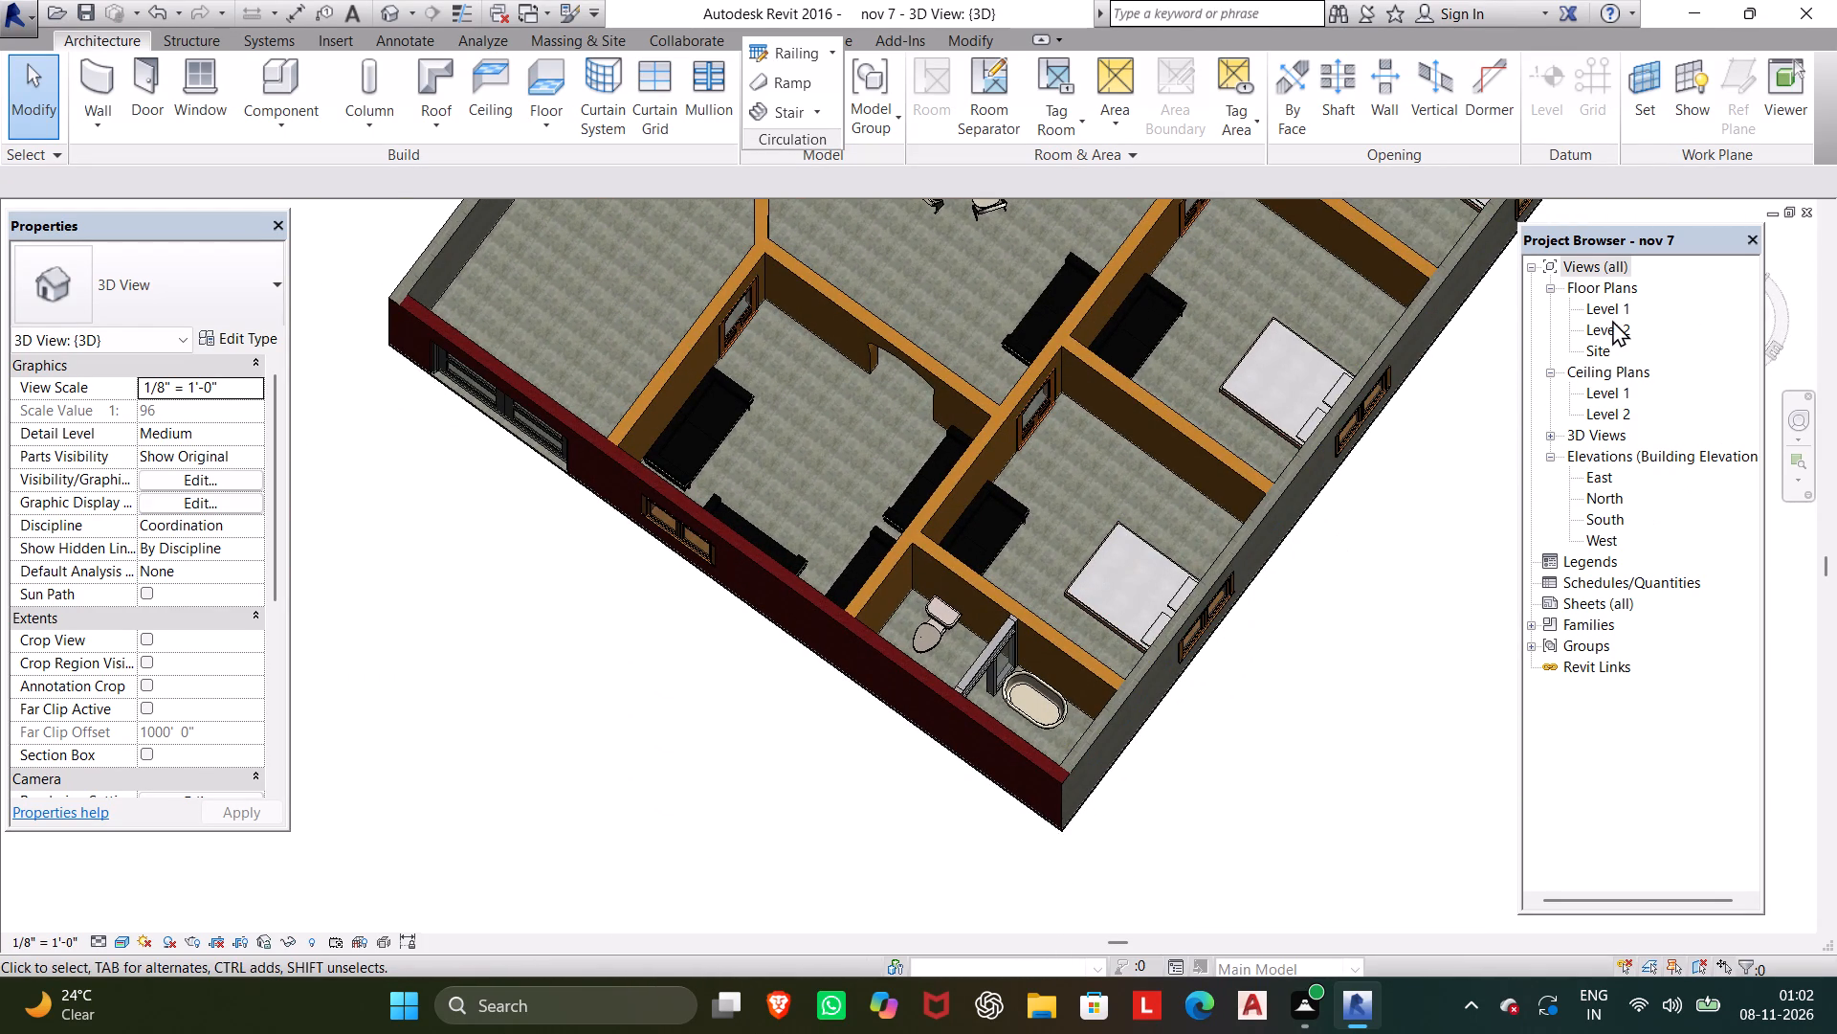
On the Level 1 plan, nudge the bathtub toward the exterior wall, to about 4' 0" from the wall shared with the bedroom.
{"action": "double_click", "coordinate": [1610, 310]}
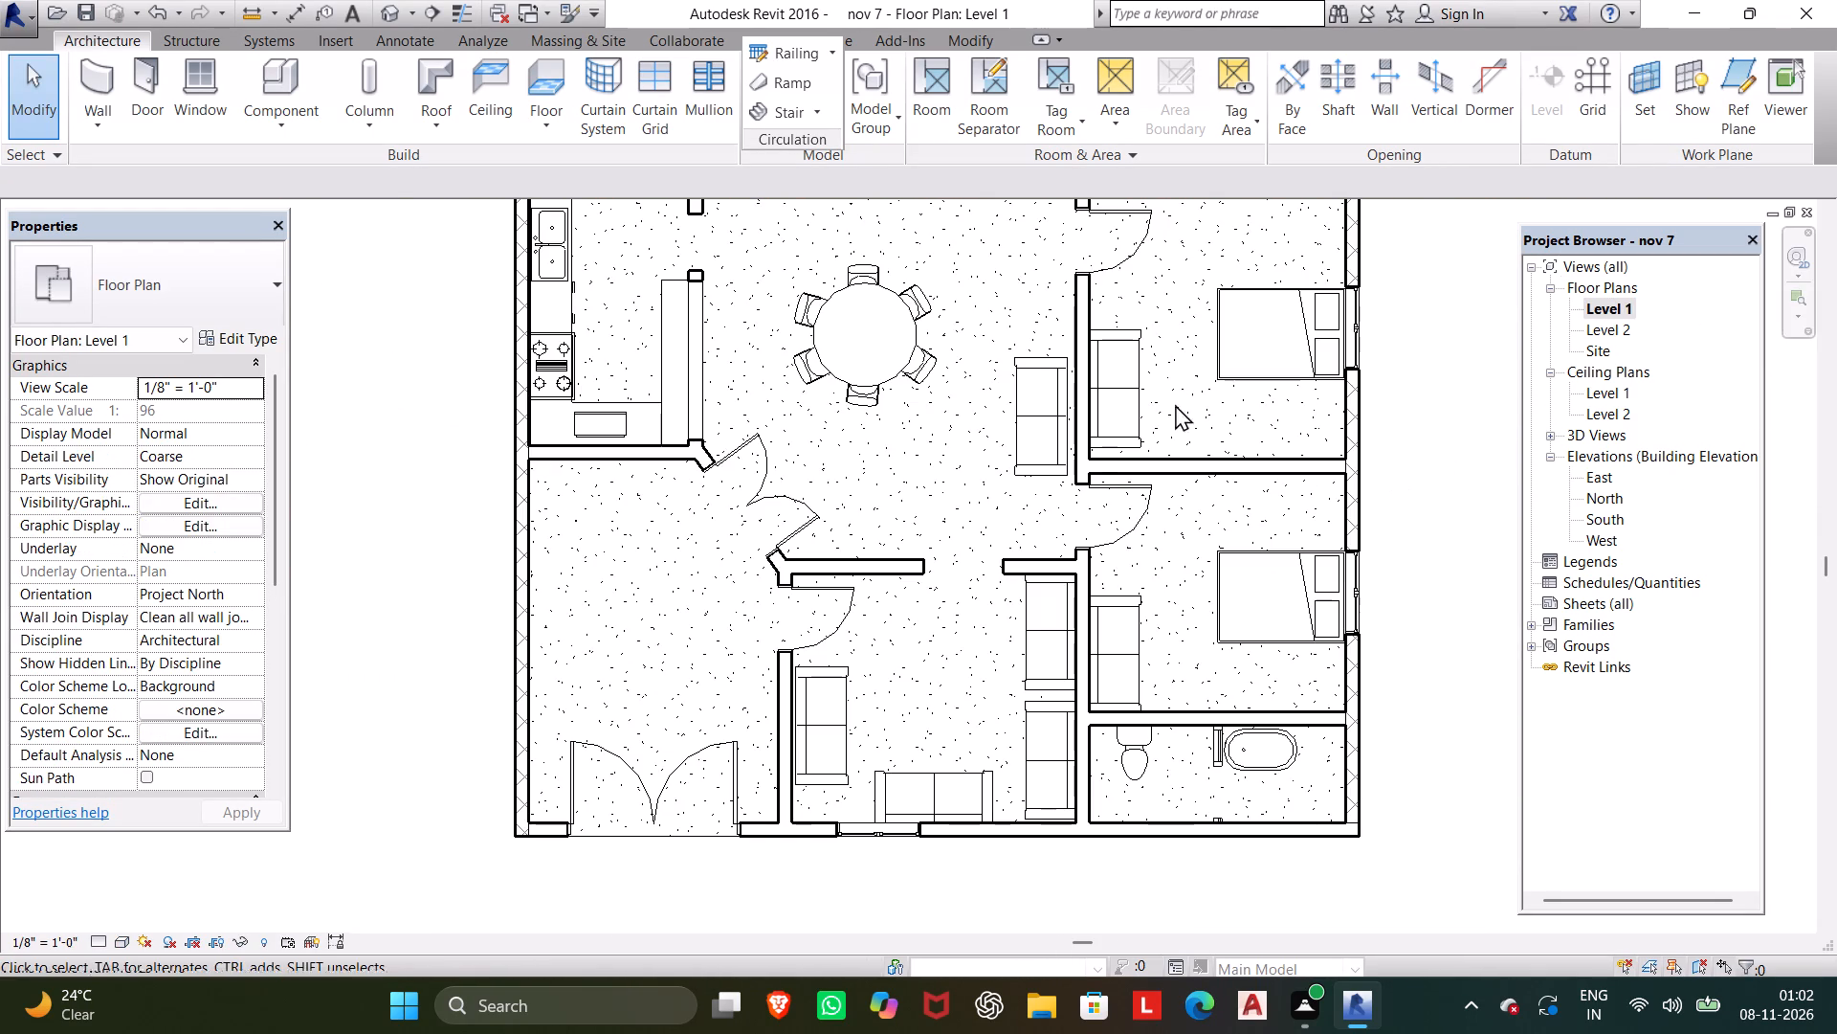
{"action": "left_click", "coordinate": [1254, 762]}
{"action": "scroll", "coordinate": [1252, 765], "scroll_direction": "up", "scroll_amount": 5}
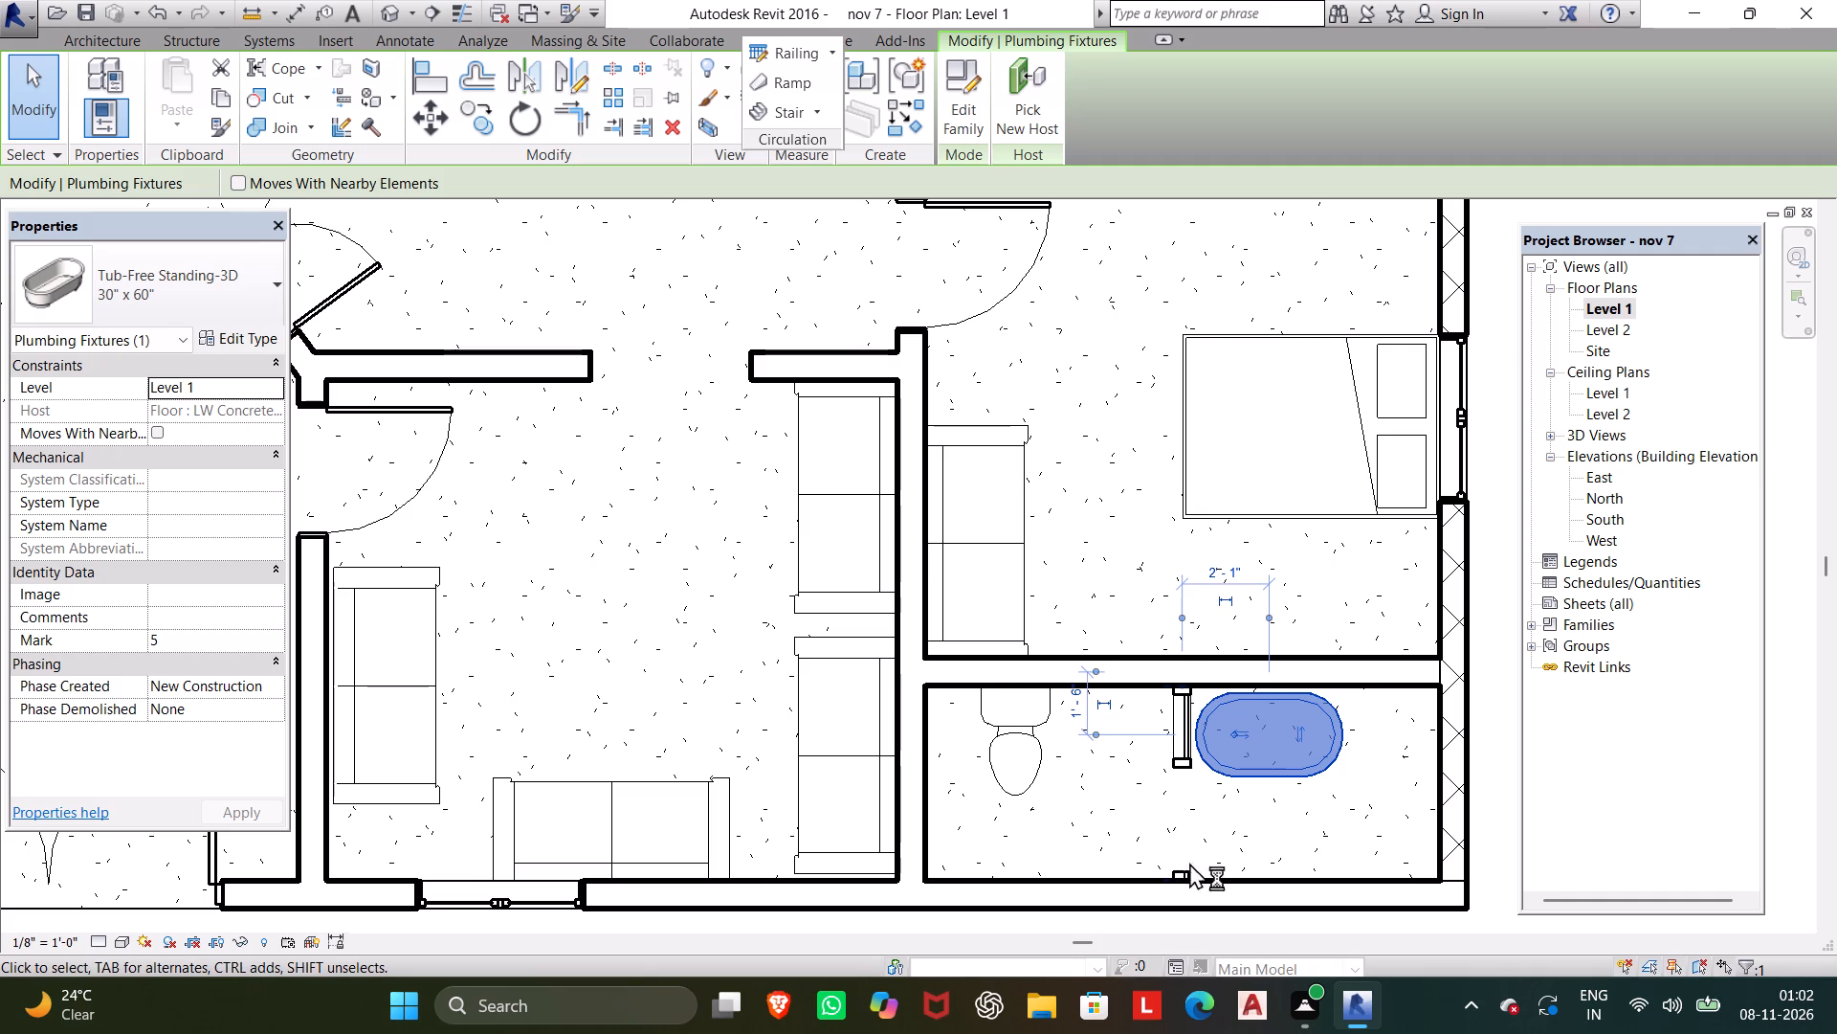
{"action": "key", "text": "Down"}
{"action": "key", "text": "Down"}
{"action": "key", "text": "Down"}
{"action": "key", "text": "Down"}
{"action": "key", "text": "Down"}
{"action": "key", "text": "Down"}
{"action": "key", "text": "Down"}
{"action": "key", "text": "Down"}
{"action": "key", "text": "Down"}
{"action": "key", "text": "Down"}
{"action": "key", "text": "Down"}
{"action": "key", "text": "Down"}
{"action": "key", "text": "Down"}
{"action": "key", "text": "Down"}
{"action": "key", "text": "Down"}
{"action": "key", "text": "Down"}
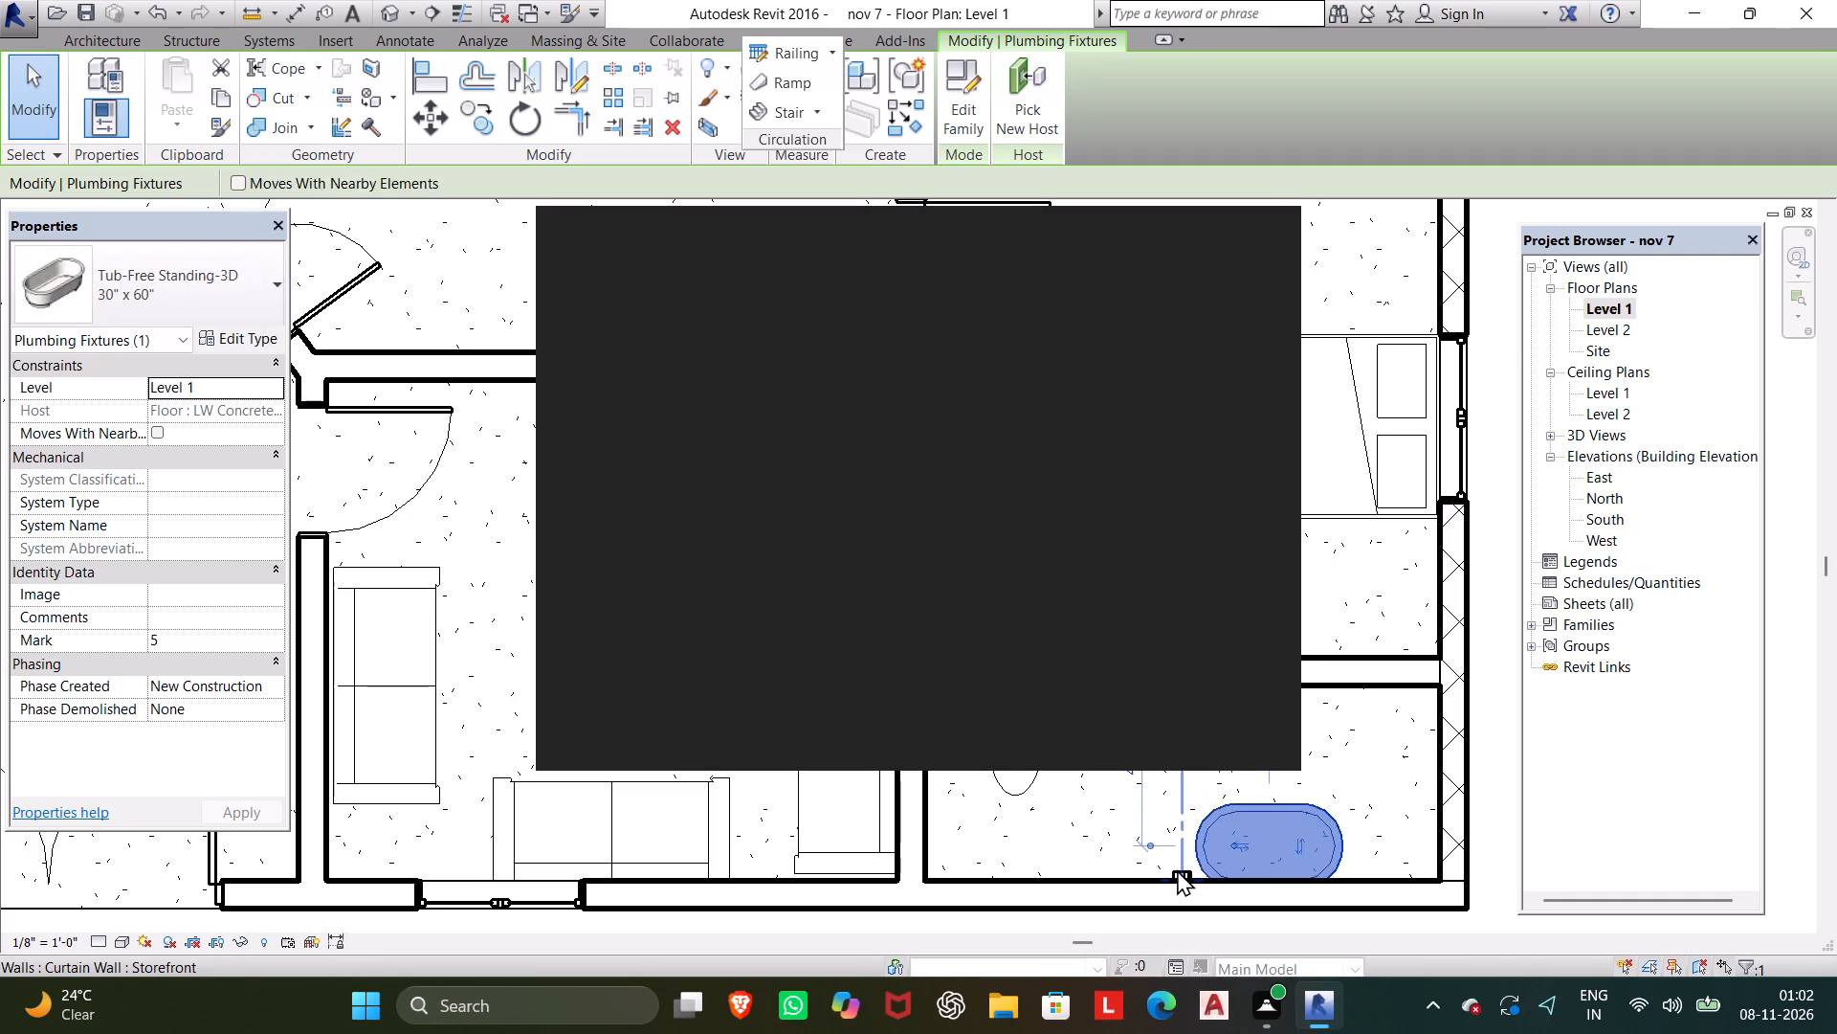
{"action": "key", "text": "Down"}
{"action": "key", "text": "Up"}
{"action": "key", "text": "Up"}
{"action": "key", "text": "Up"}
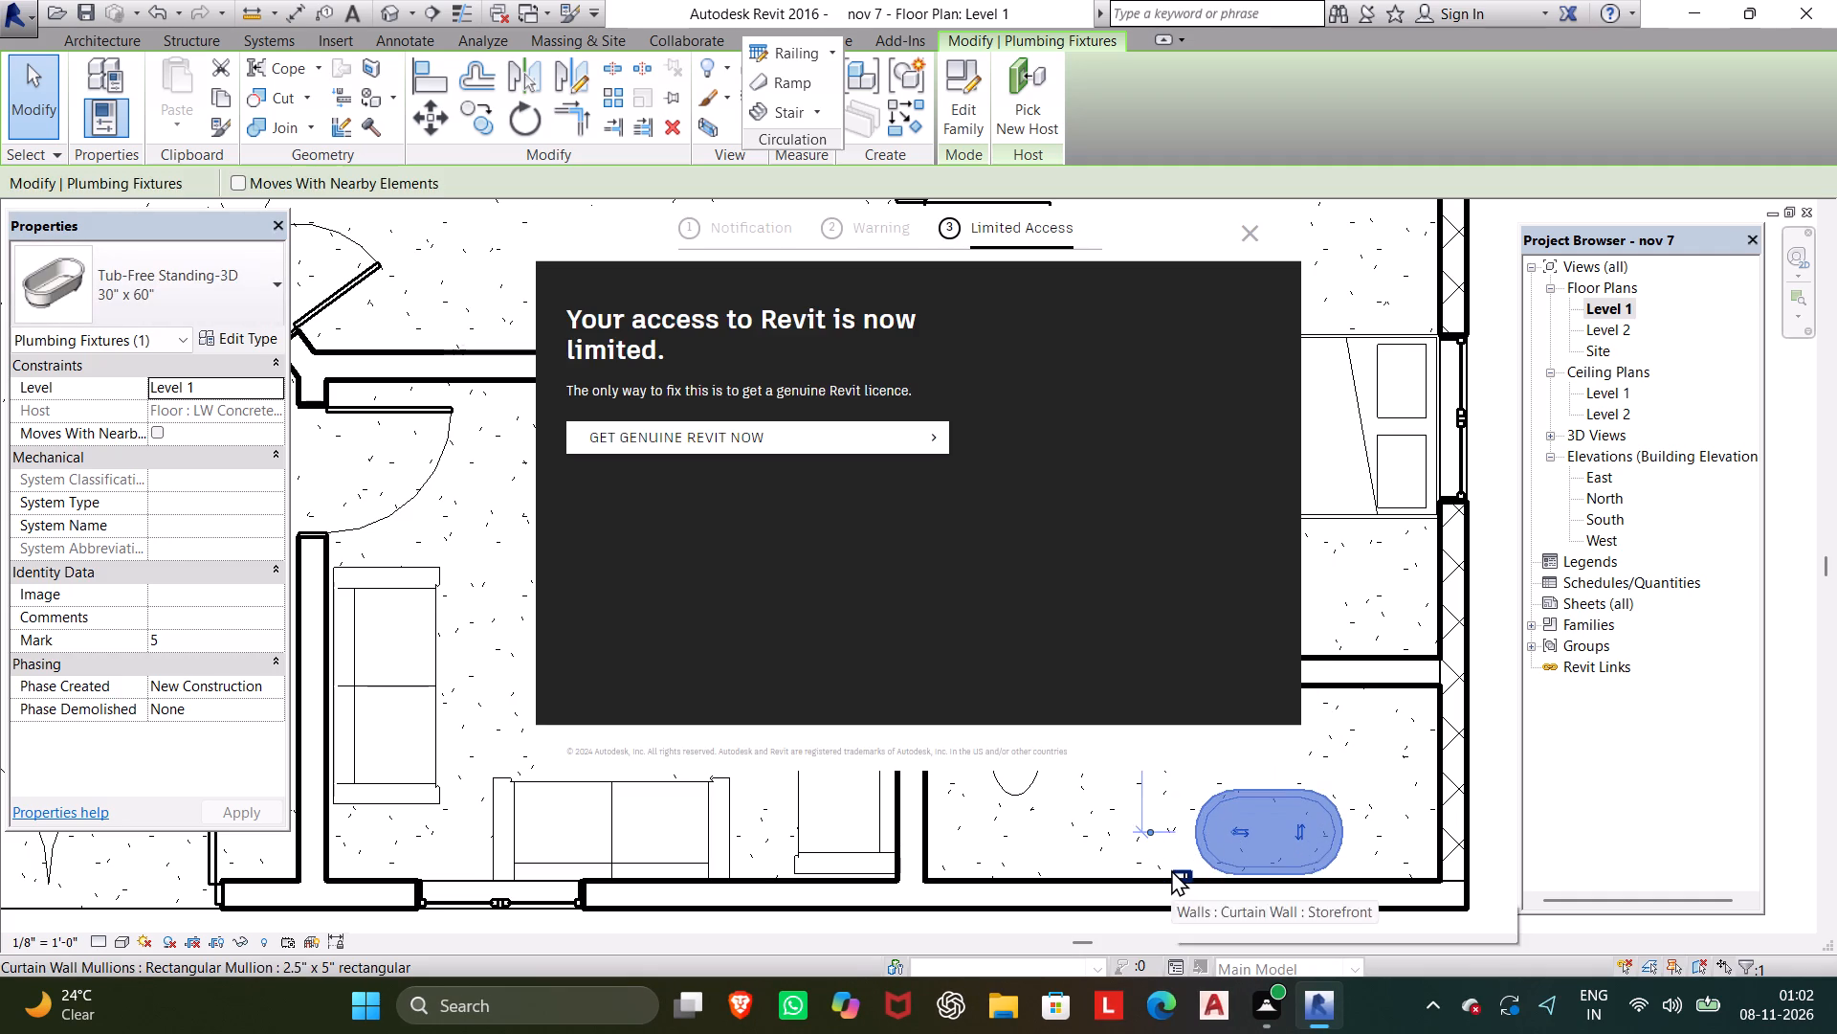
{"action": "key", "text": "Down"}
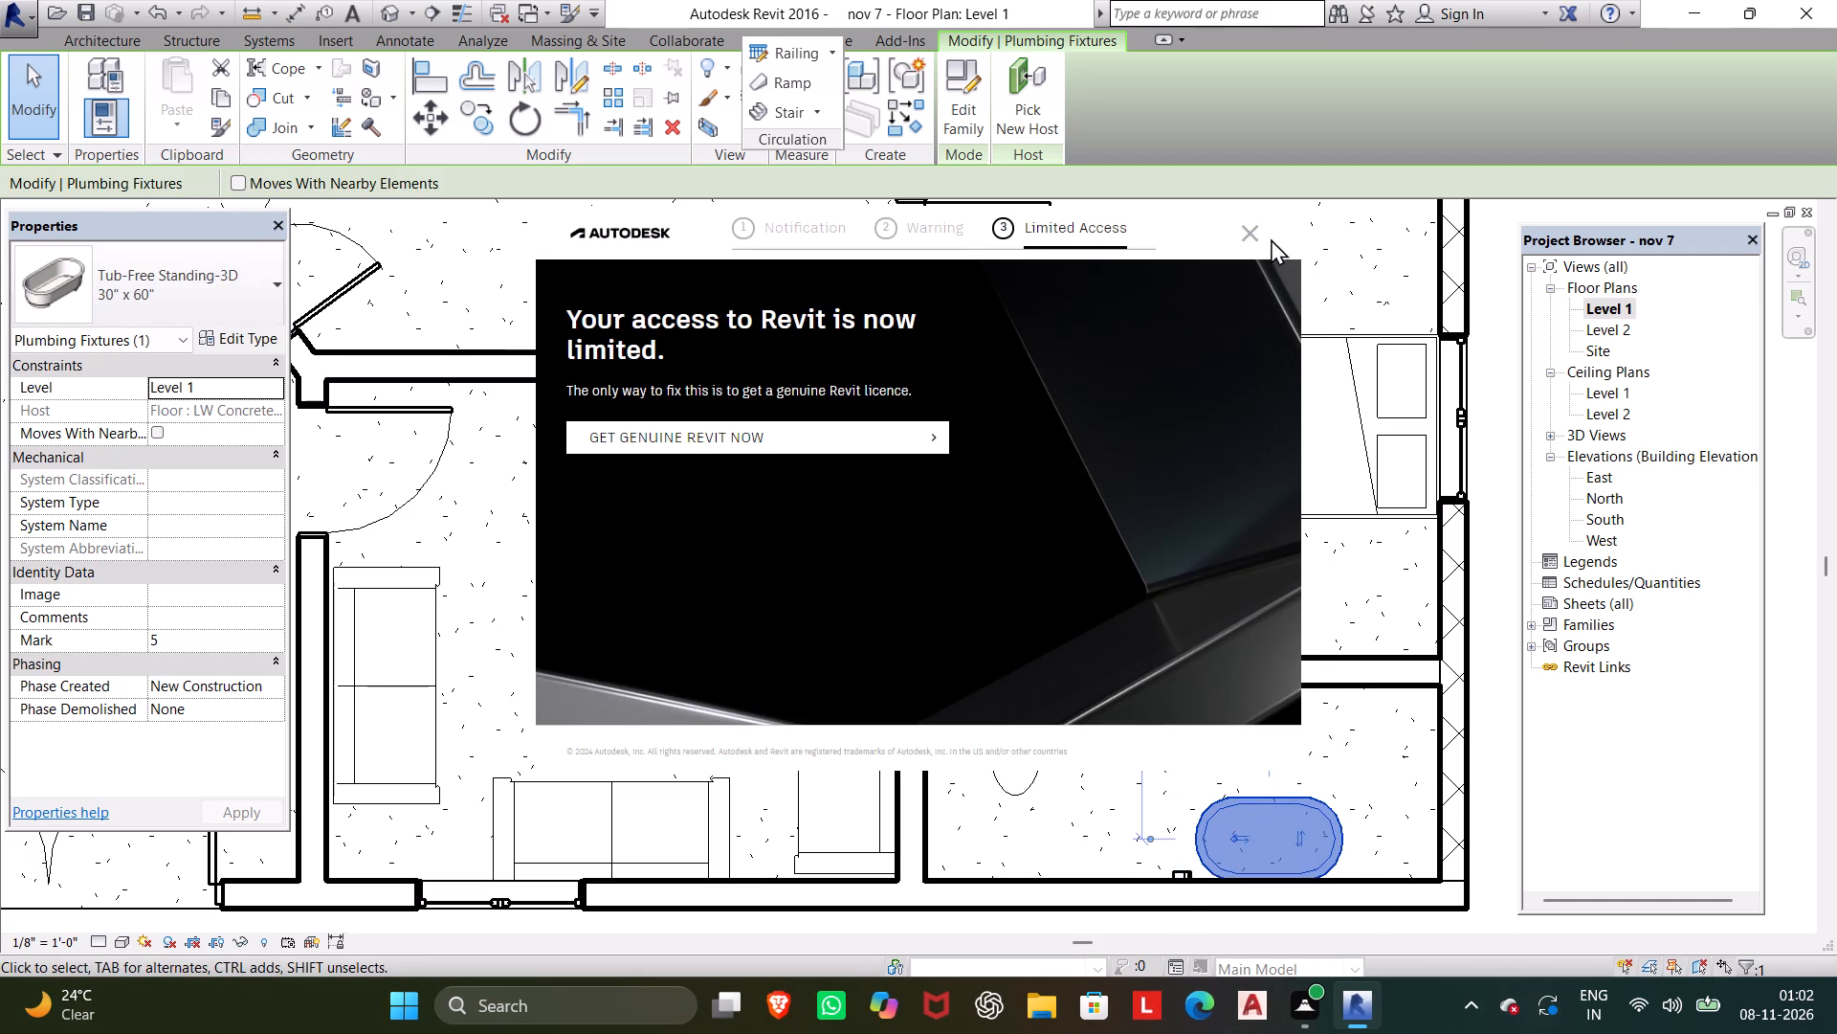
Close the Autodesk access notice that covers the floor plan.
{"action": "left_click", "coordinate": [1254, 239]}
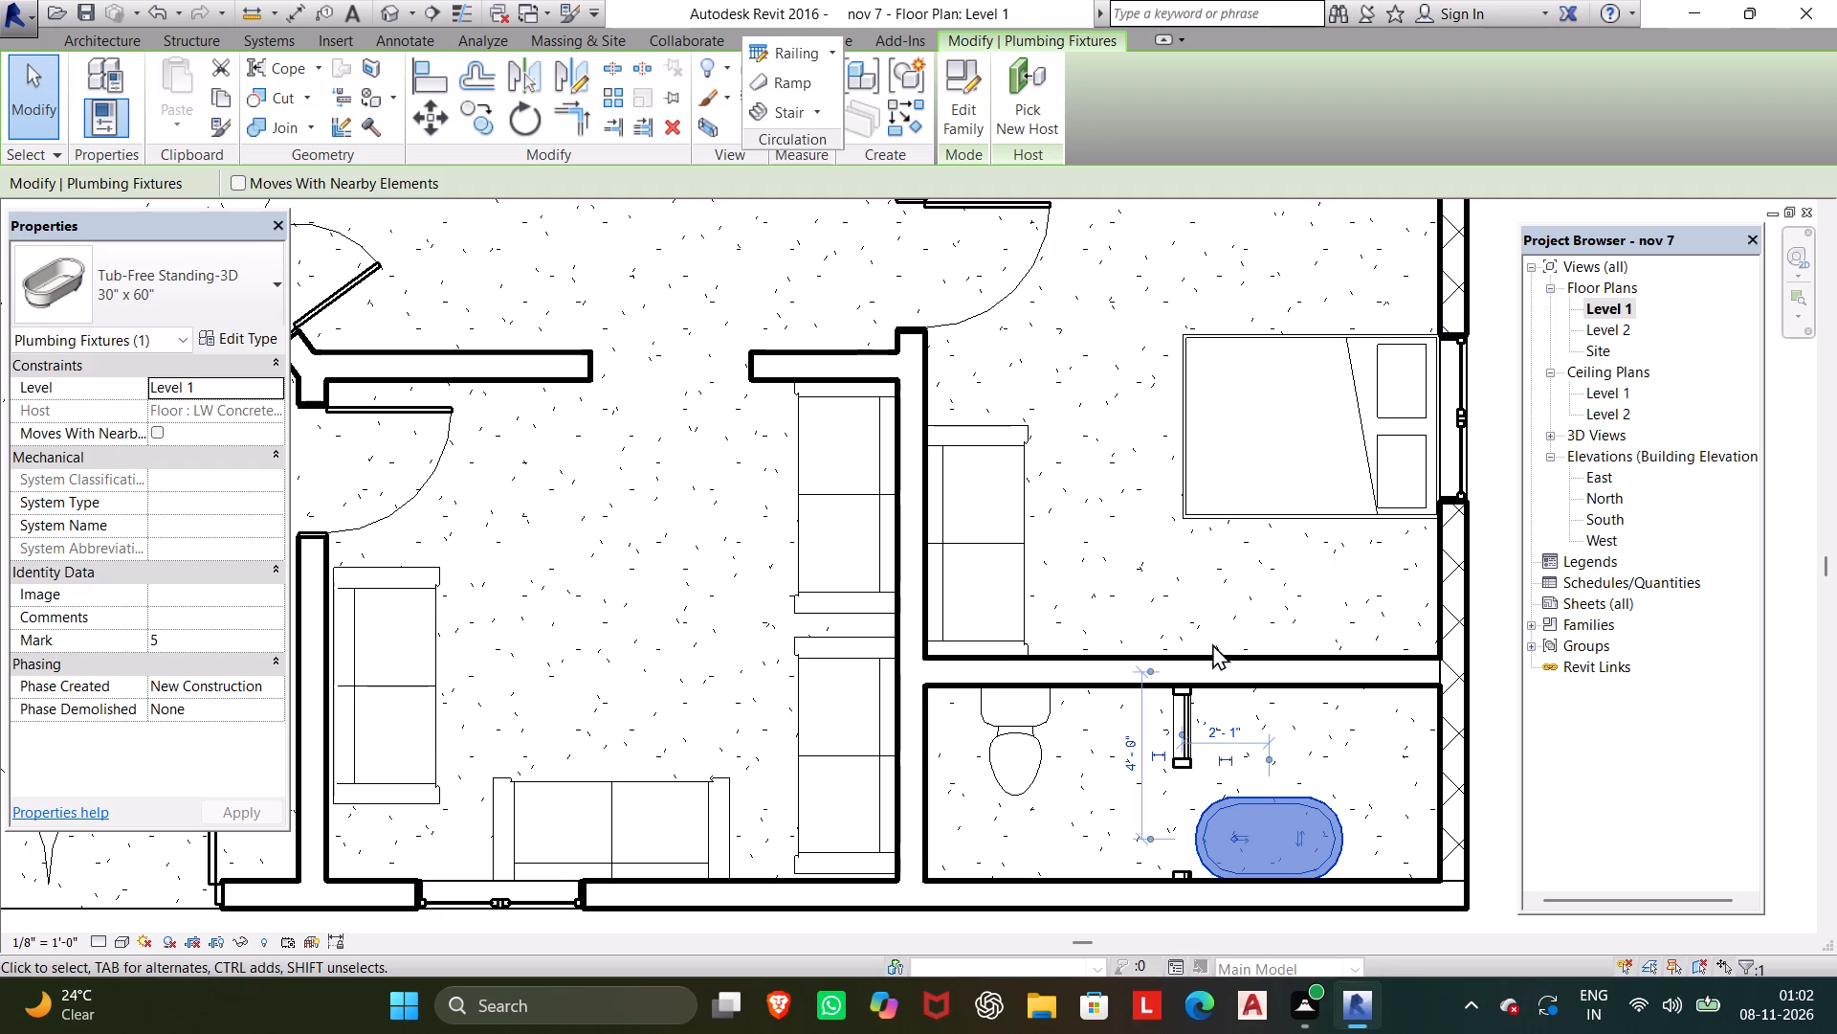
In 3D, edit the bathroom's Storefront partition profile, shifting the opening's inner vertical edge close to the wall shared with the bedroom.
{"action": "scroll", "coordinate": [1181, 750], "scroll_direction": "up", "scroll_amount": 6}
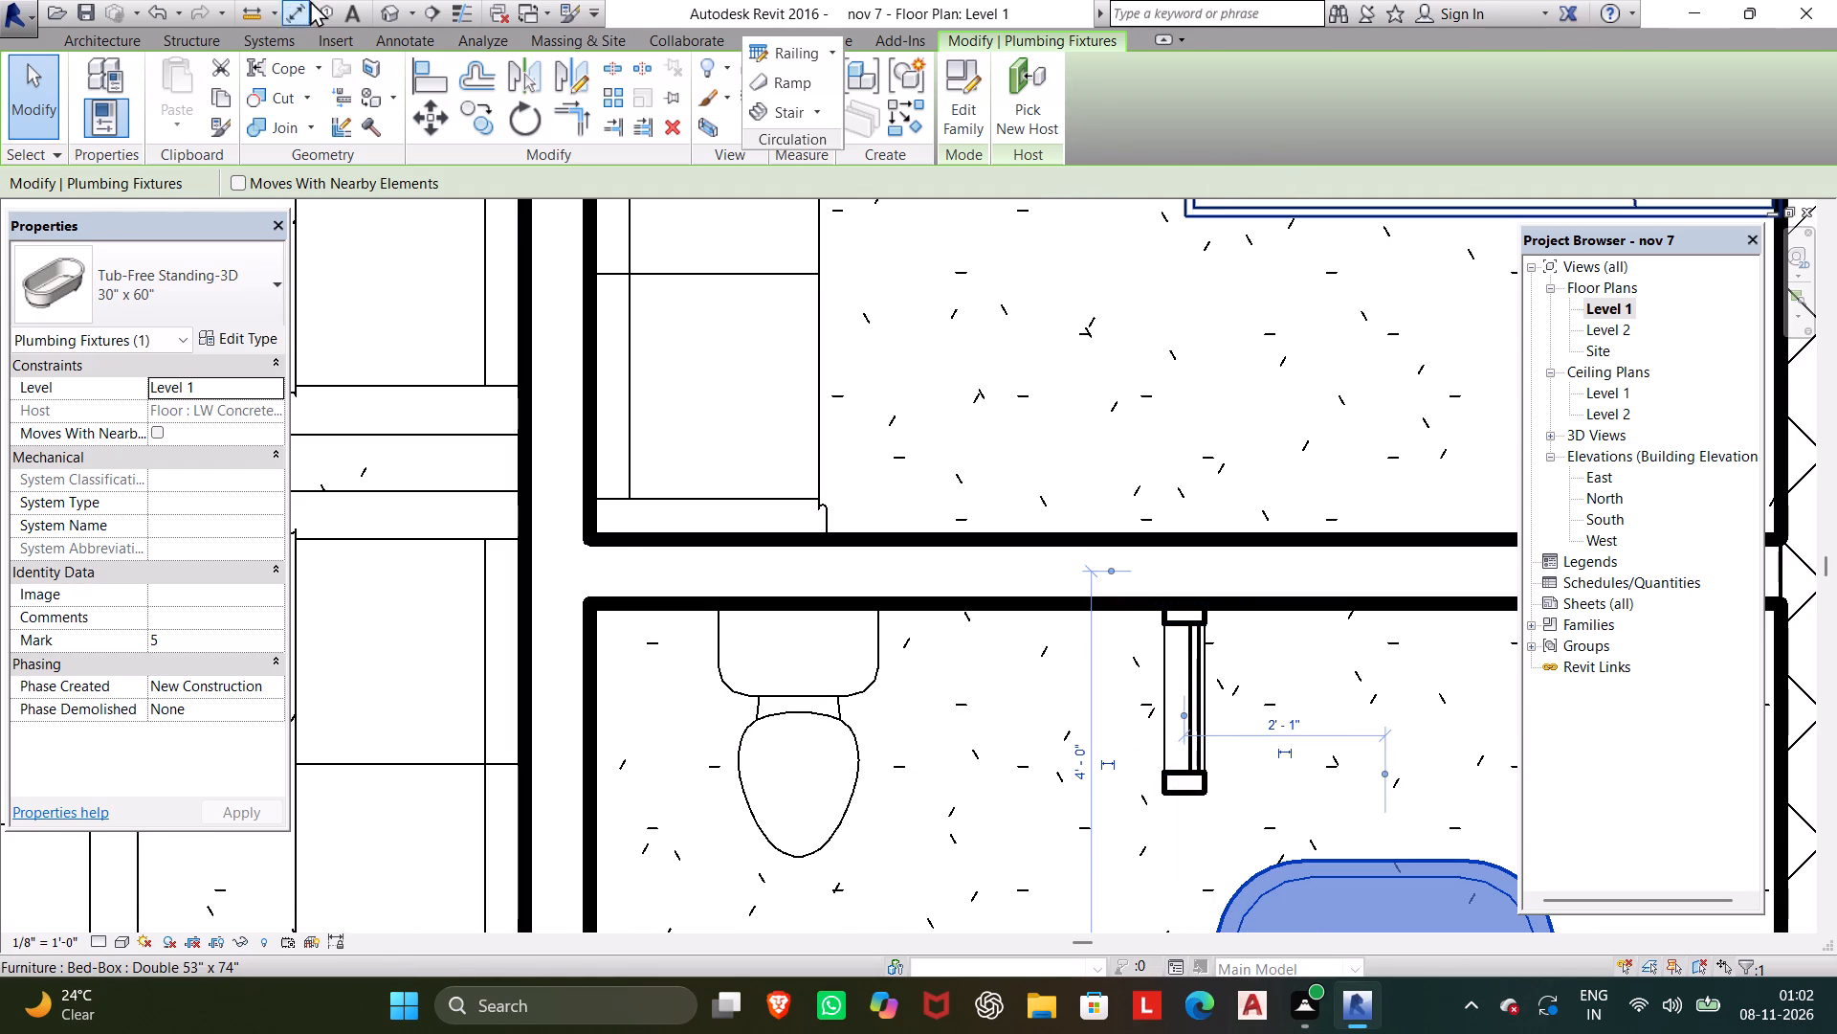
{"action": "left_click", "coordinate": [387, 10]}
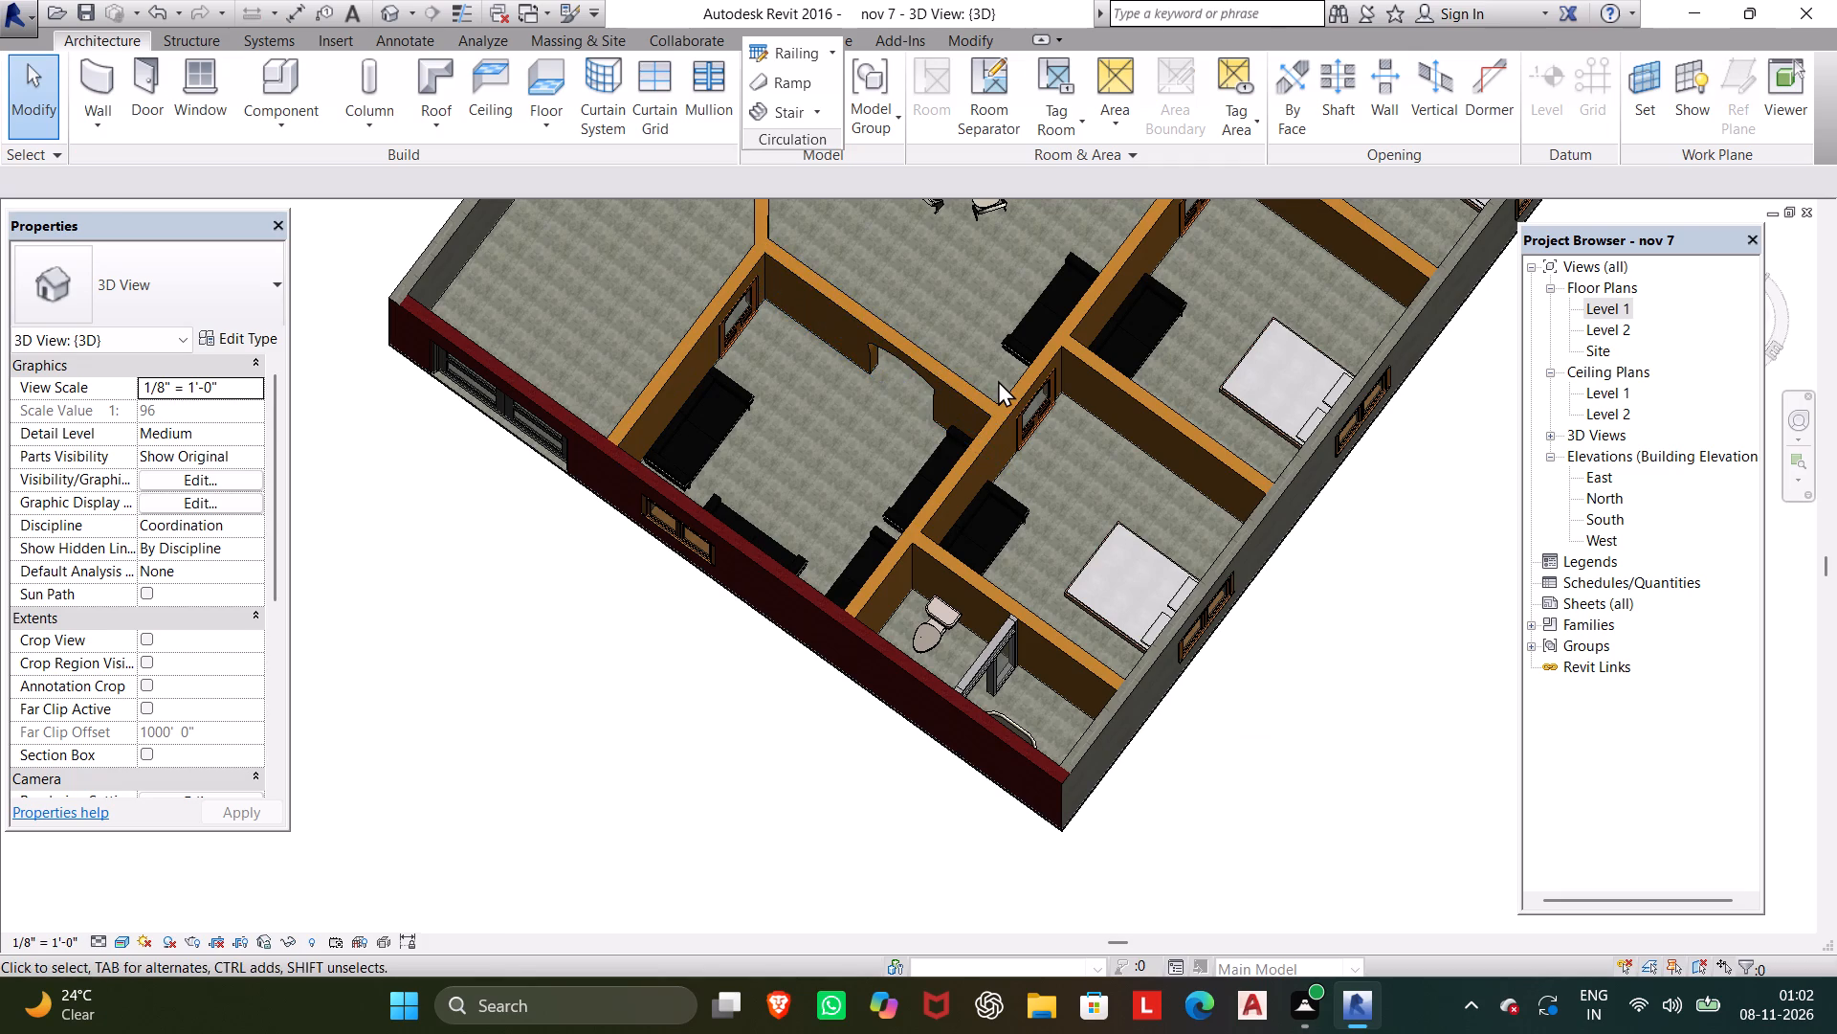
{"action": "middle_click_drag", "start_coordinate": [988, 388], "coordinate": [778, 446], "text": "shift"}
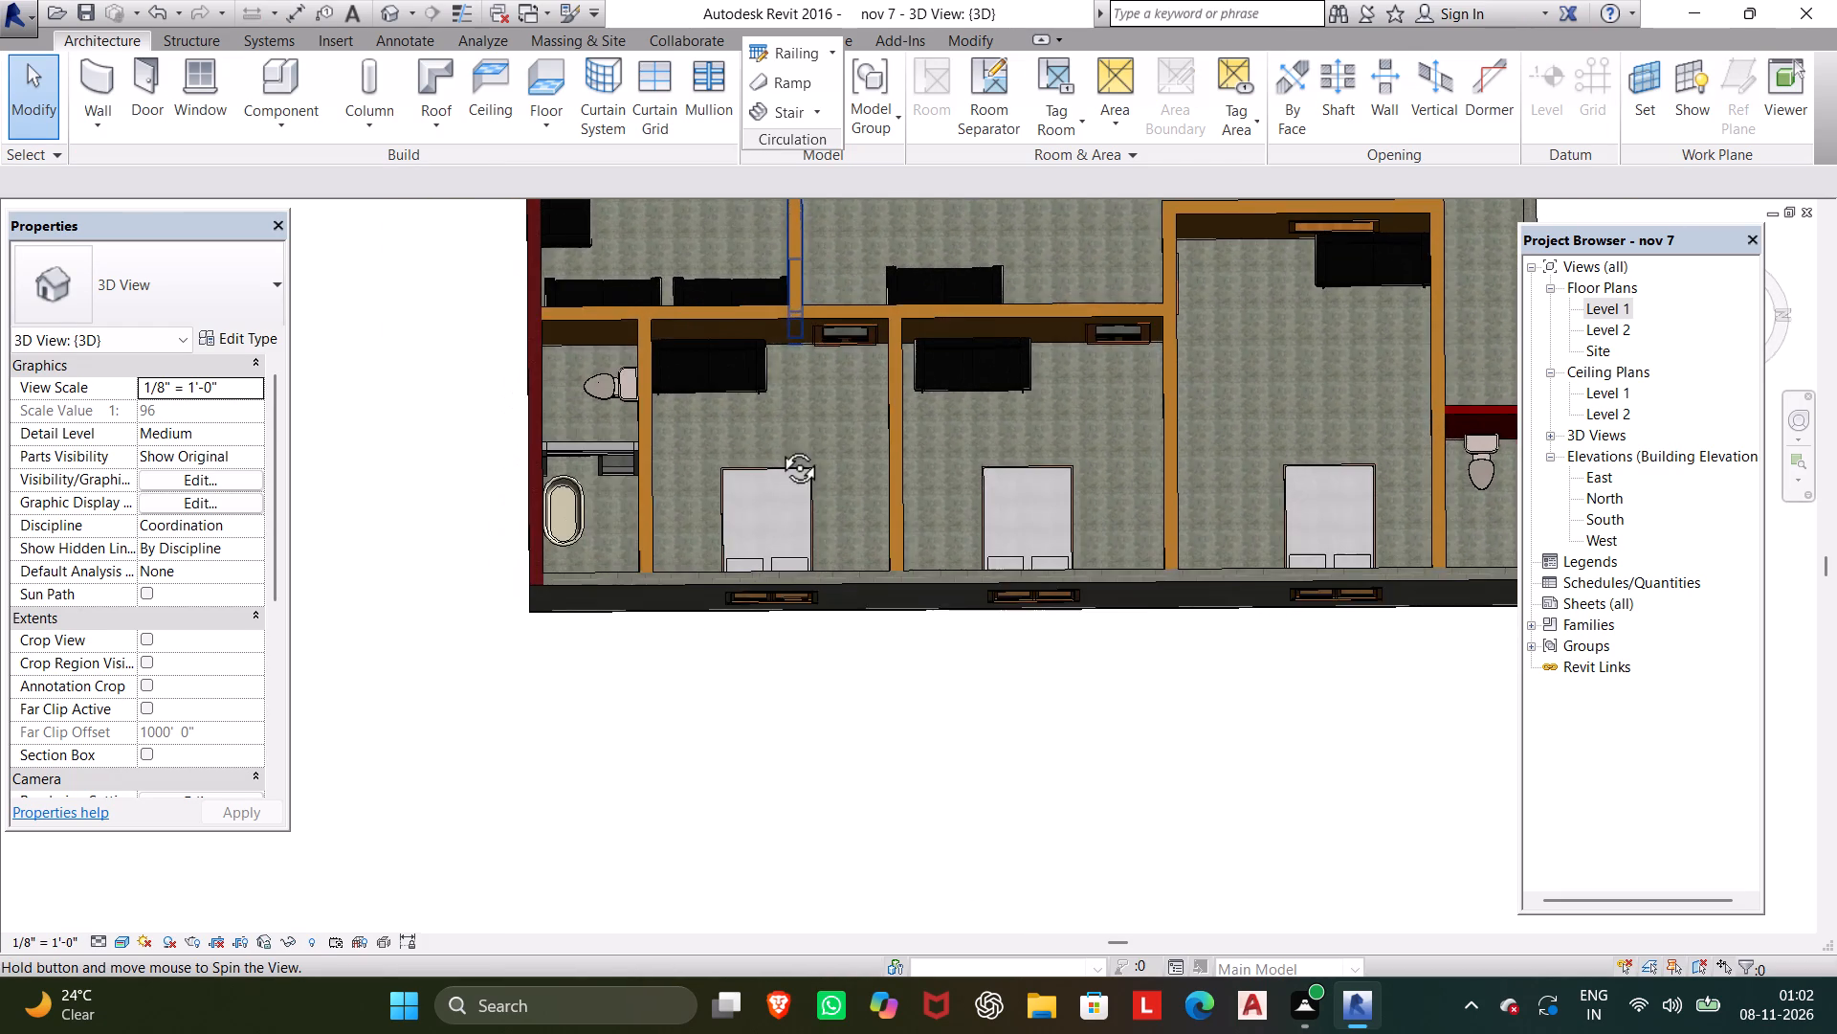
{"action": "middle_click_drag", "start_coordinate": [778, 446], "coordinate": [777, 446], "text": "shift"}
{"action": "middle_click_drag", "start_coordinate": [640, 437], "coordinate": [675, 145], "text": "shift"}
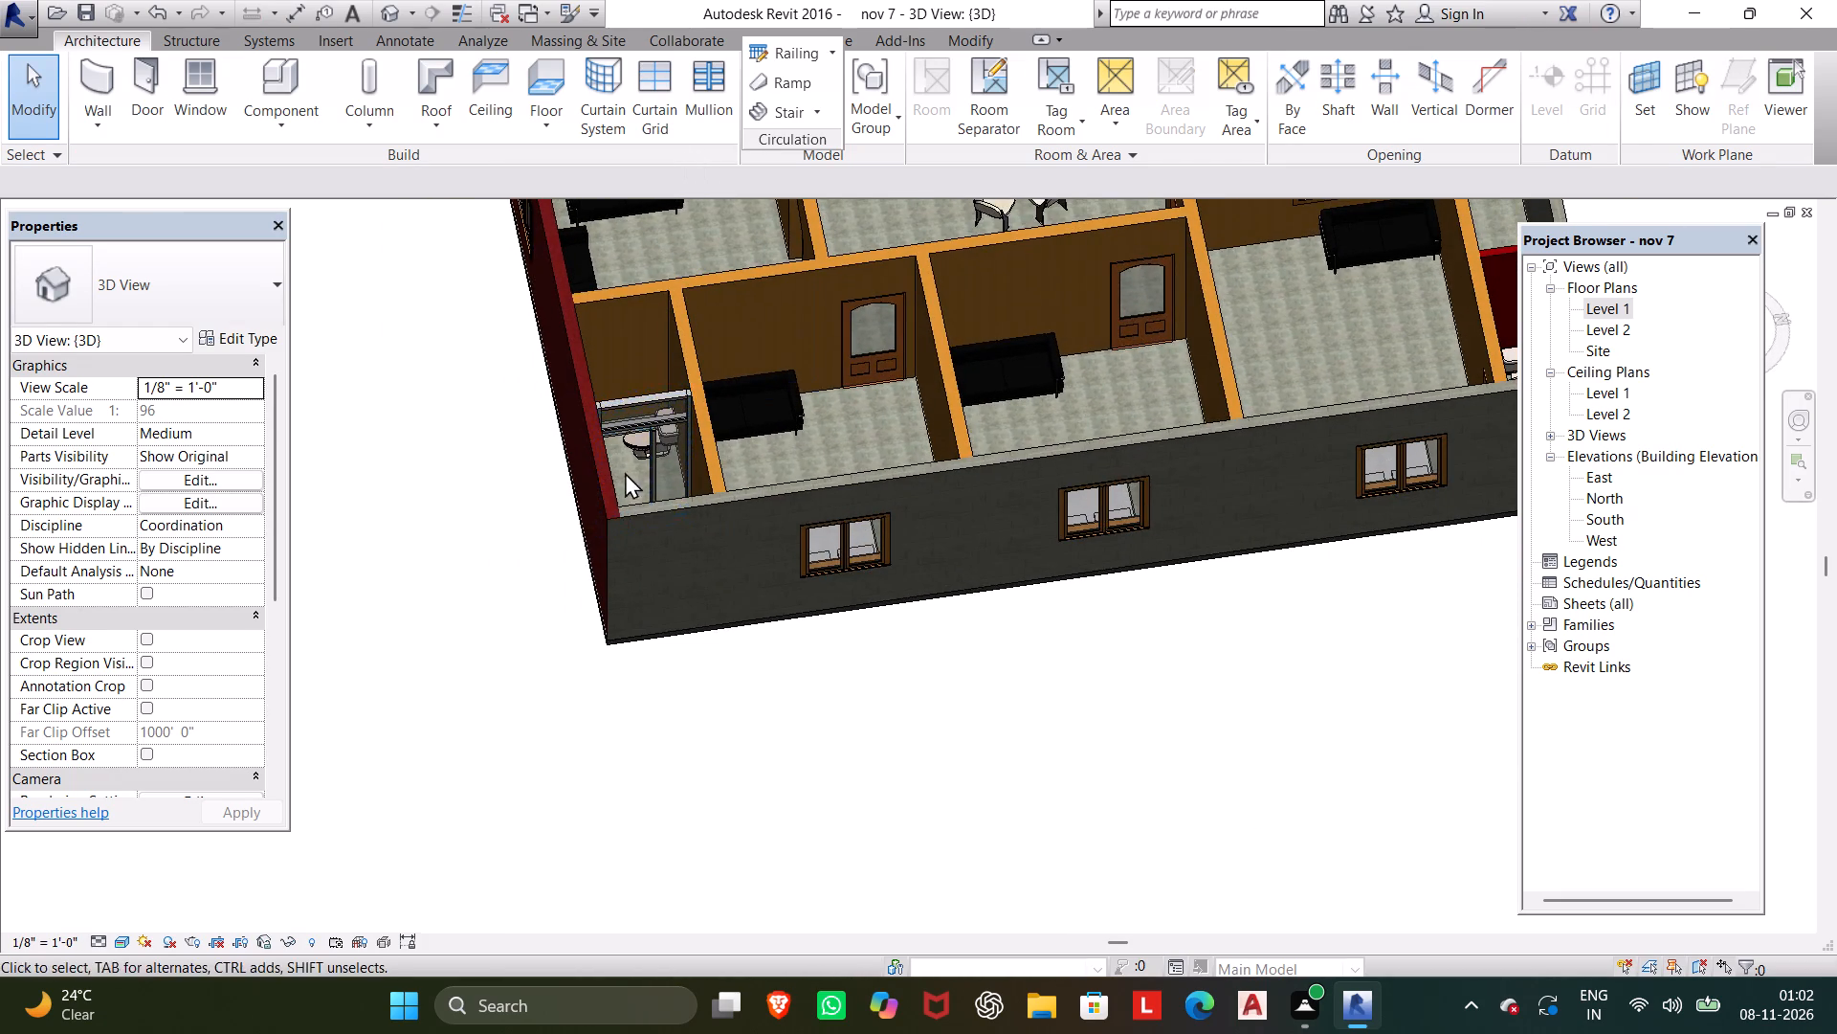
{"action": "scroll", "coordinate": [627, 462], "scroll_direction": "up", "scroll_amount": 11}
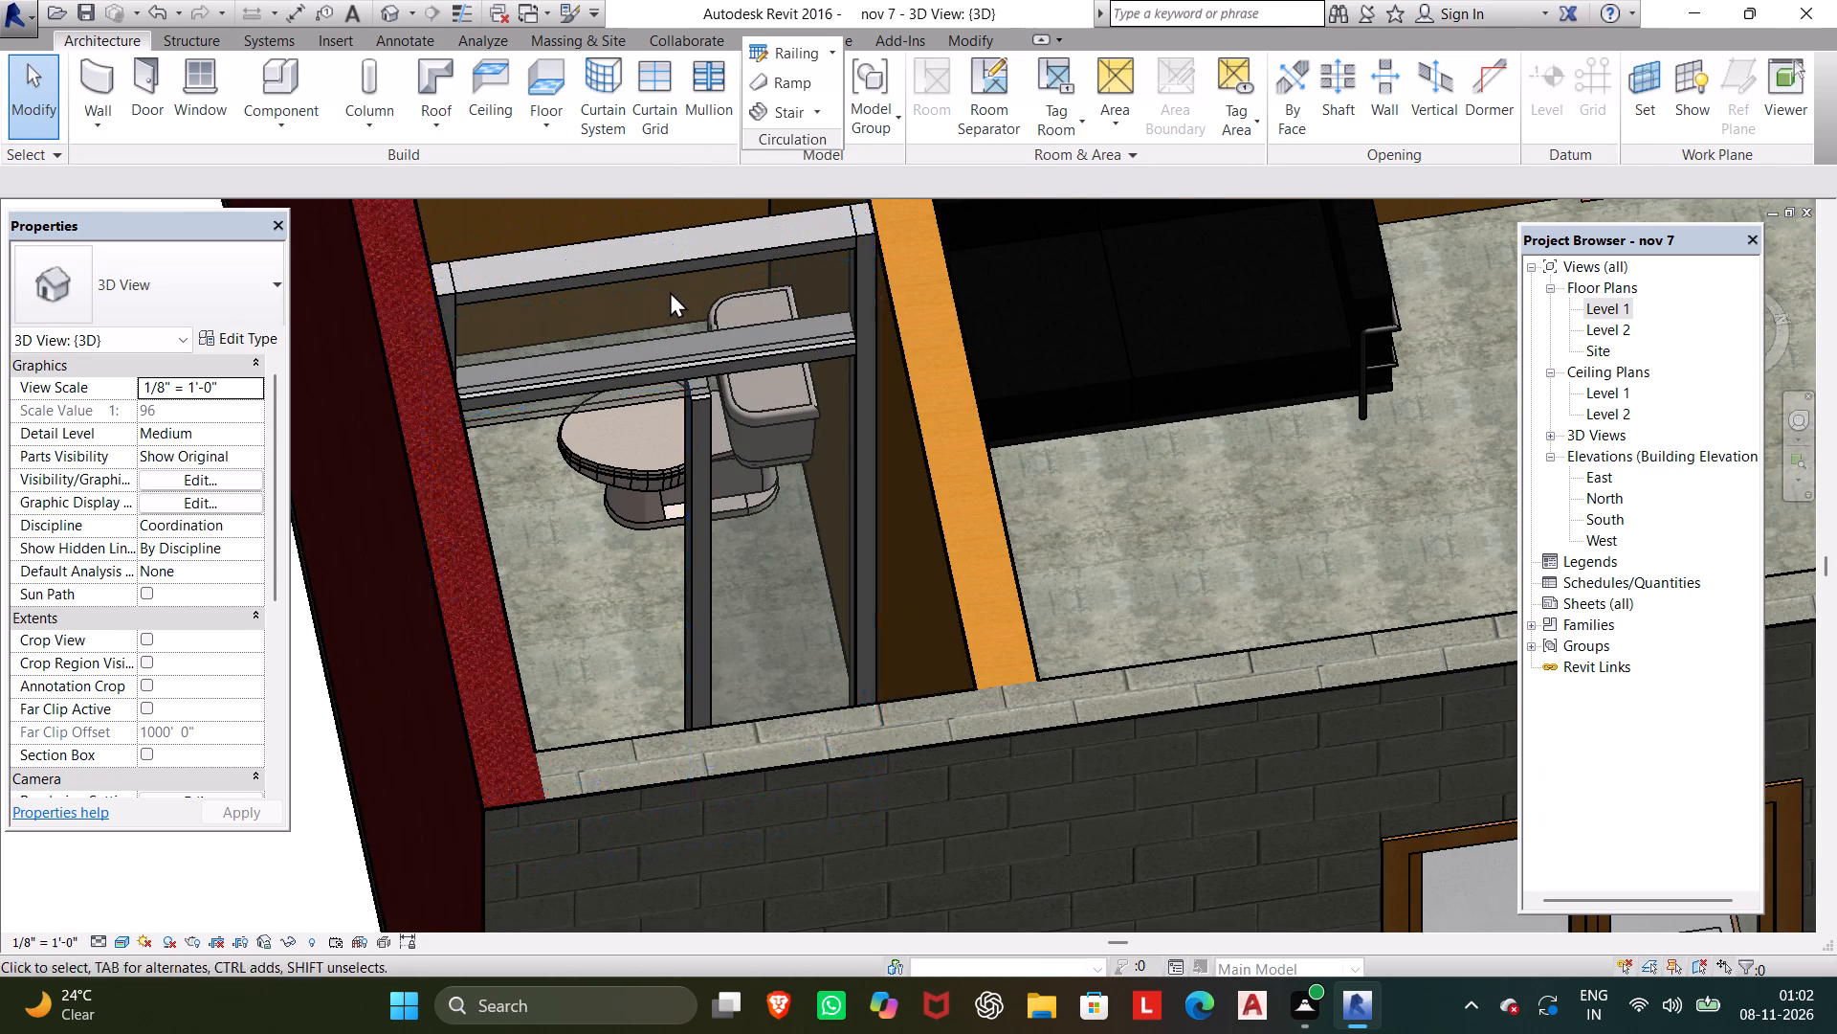
{"action": "left_click", "coordinate": [666, 270]}
{"action": "left_click", "coordinate": [974, 109]}
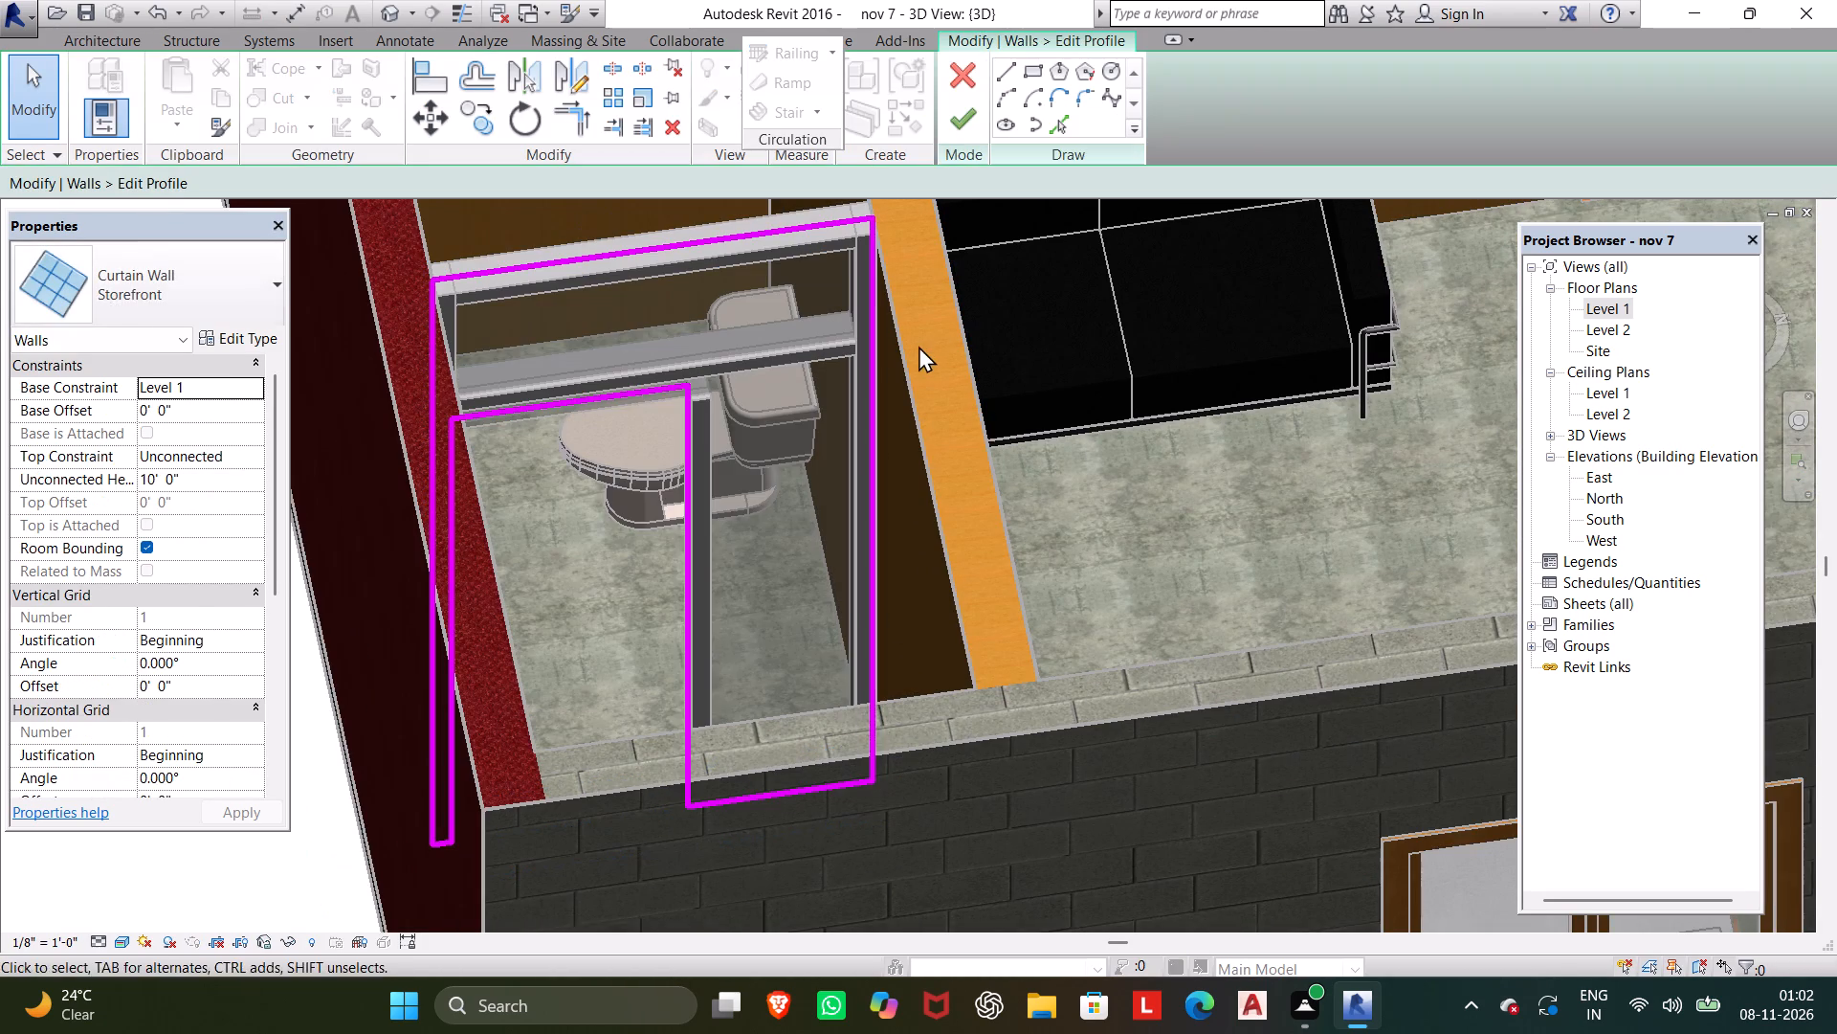
{"action": "scroll", "coordinate": [708, 543], "scroll_direction": "up", "scroll_amount": 2}
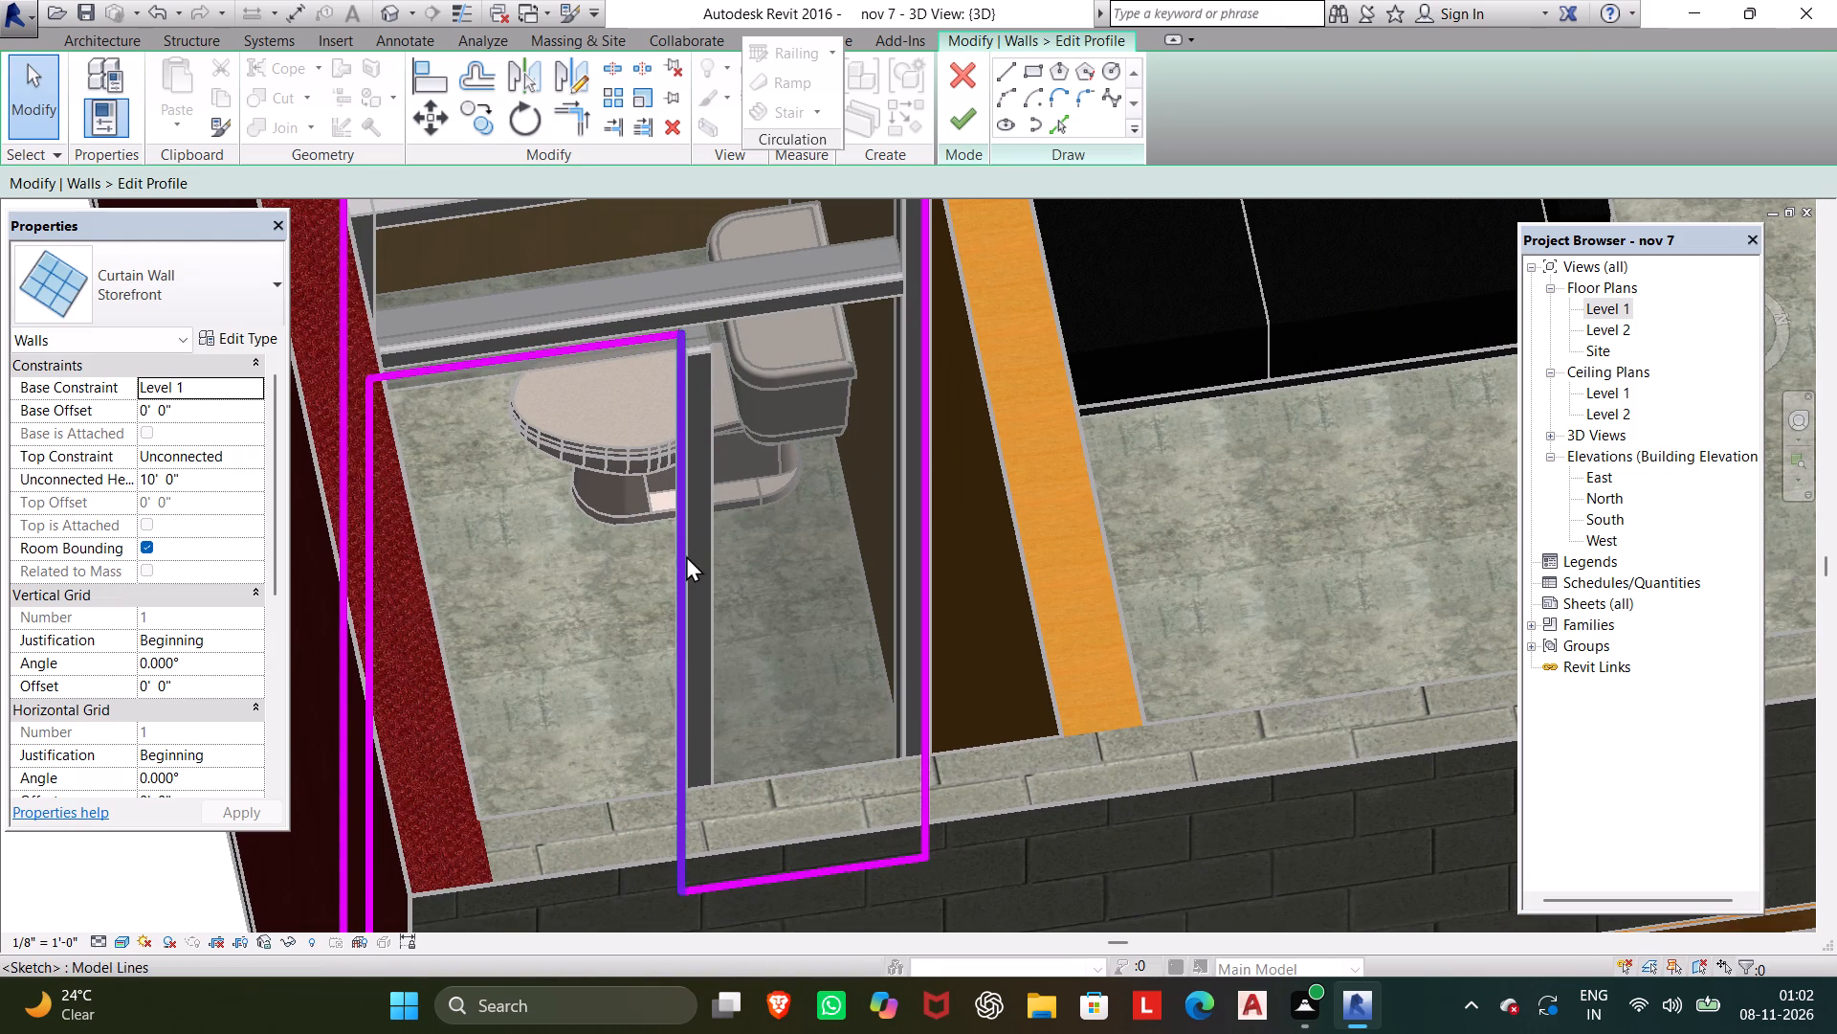
{"action": "left_click", "coordinate": [686, 555]}
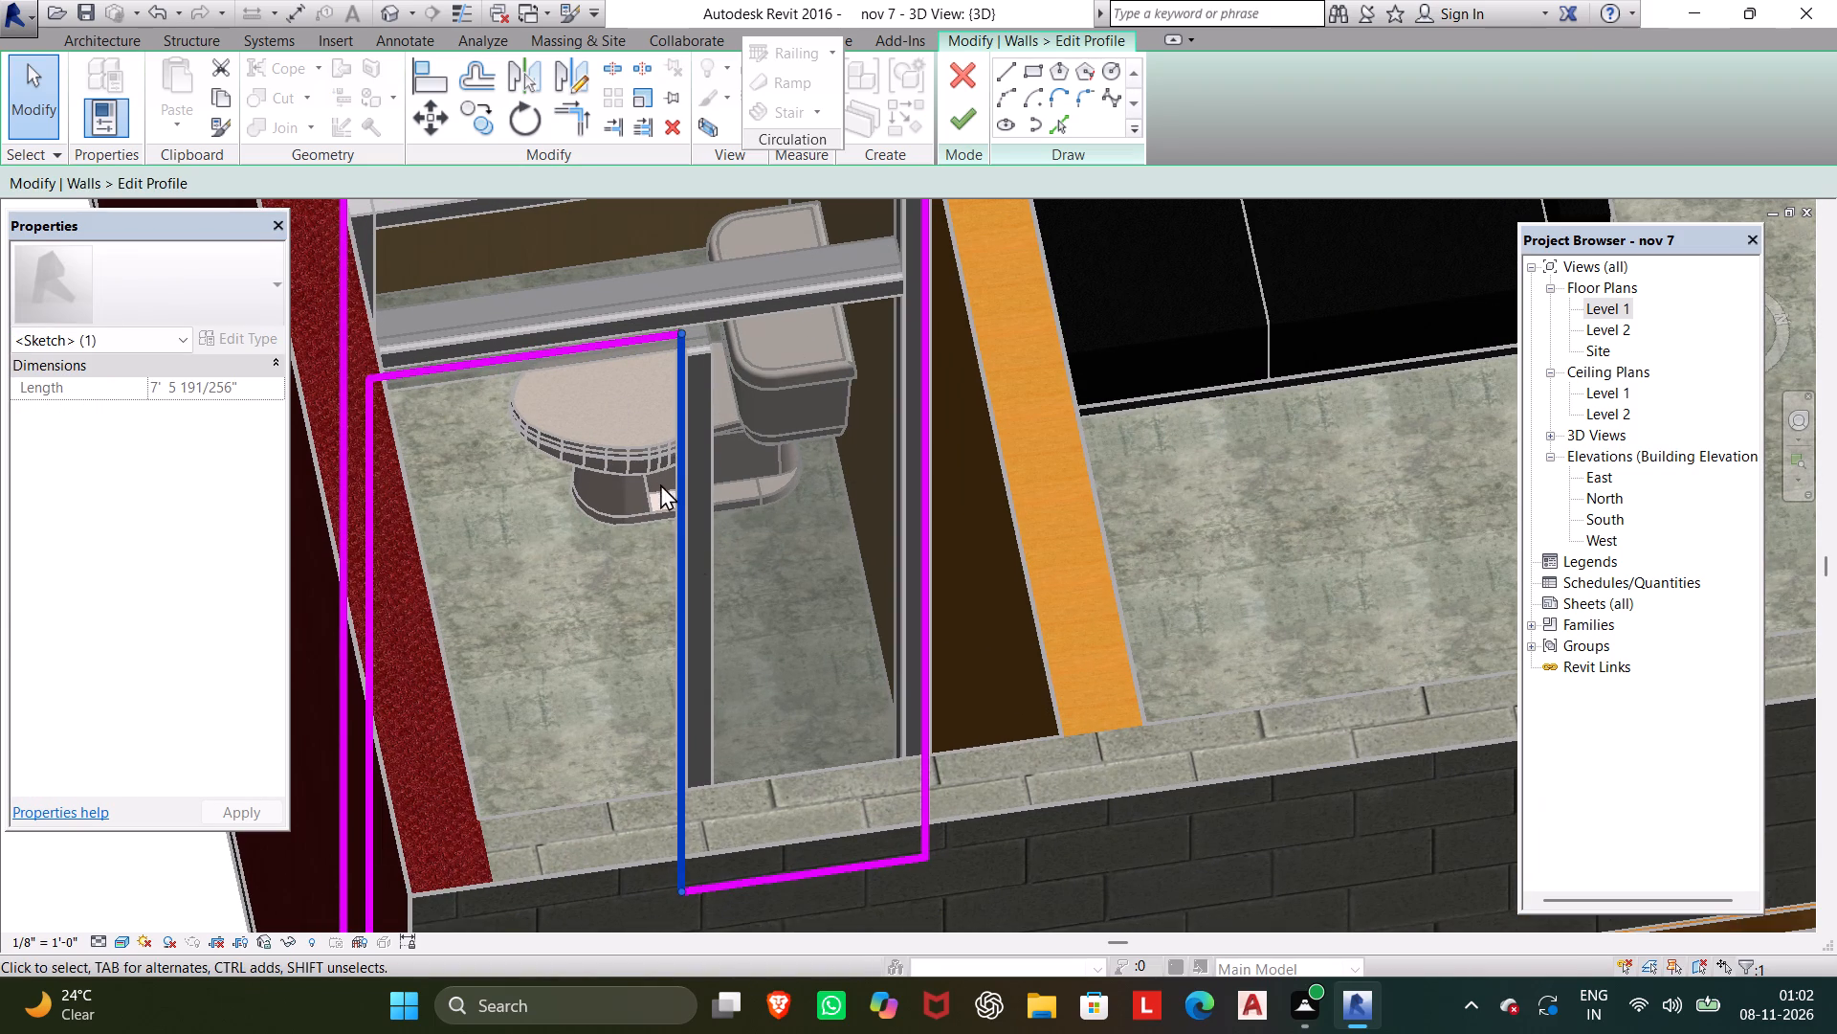
{"action": "key", "text": "Right"}
{"action": "key", "text": "Right"}
{"action": "key", "text": "Right"}
{"action": "key", "text": "Right"}
{"action": "key", "text": "Right"}
{"action": "key", "text": "Right"}
{"action": "key", "text": "Right"}
{"action": "key", "text": "Right"}
{"action": "key", "text": "Right"}
{"action": "key", "text": "Right"}
{"action": "key", "text": "Right"}
{"action": "key", "text": "Right"}
{"action": "key", "text": "Right"}
{"action": "key", "text": "Right"}
{"action": "key", "text": "Right"}
{"action": "key", "text": "Right"}
{"action": "key", "text": "Right"}
{"action": "key", "text": "Right"}
{"action": "key", "text": "Right"}
{"action": "key", "text": "Right"}
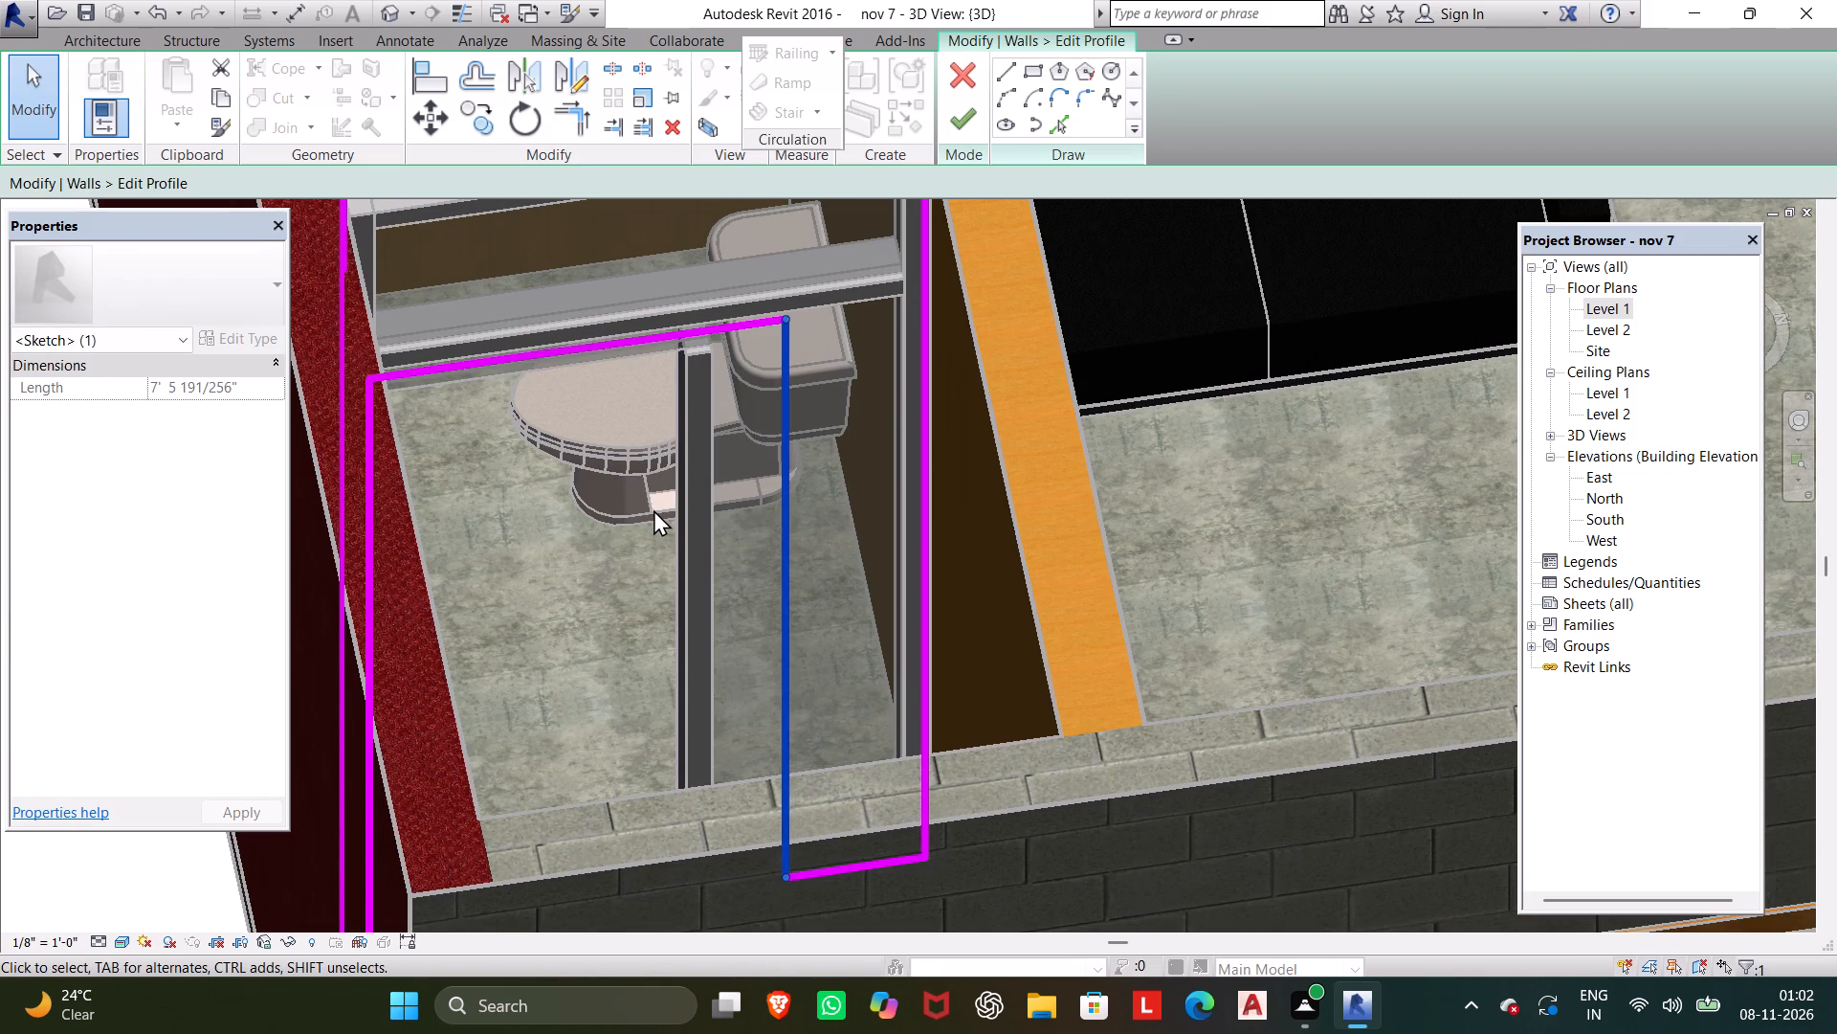
{"action": "key", "text": "Right"}
{"action": "key", "text": "Right"}
{"action": "key", "text": "Right"}
{"action": "key", "text": "Right"}
{"action": "key", "text": "Right"}
{"action": "key", "text": "Right"}
{"action": "key", "text": "Right"}
{"action": "key", "text": "Right"}
{"action": "key", "text": "Right"}
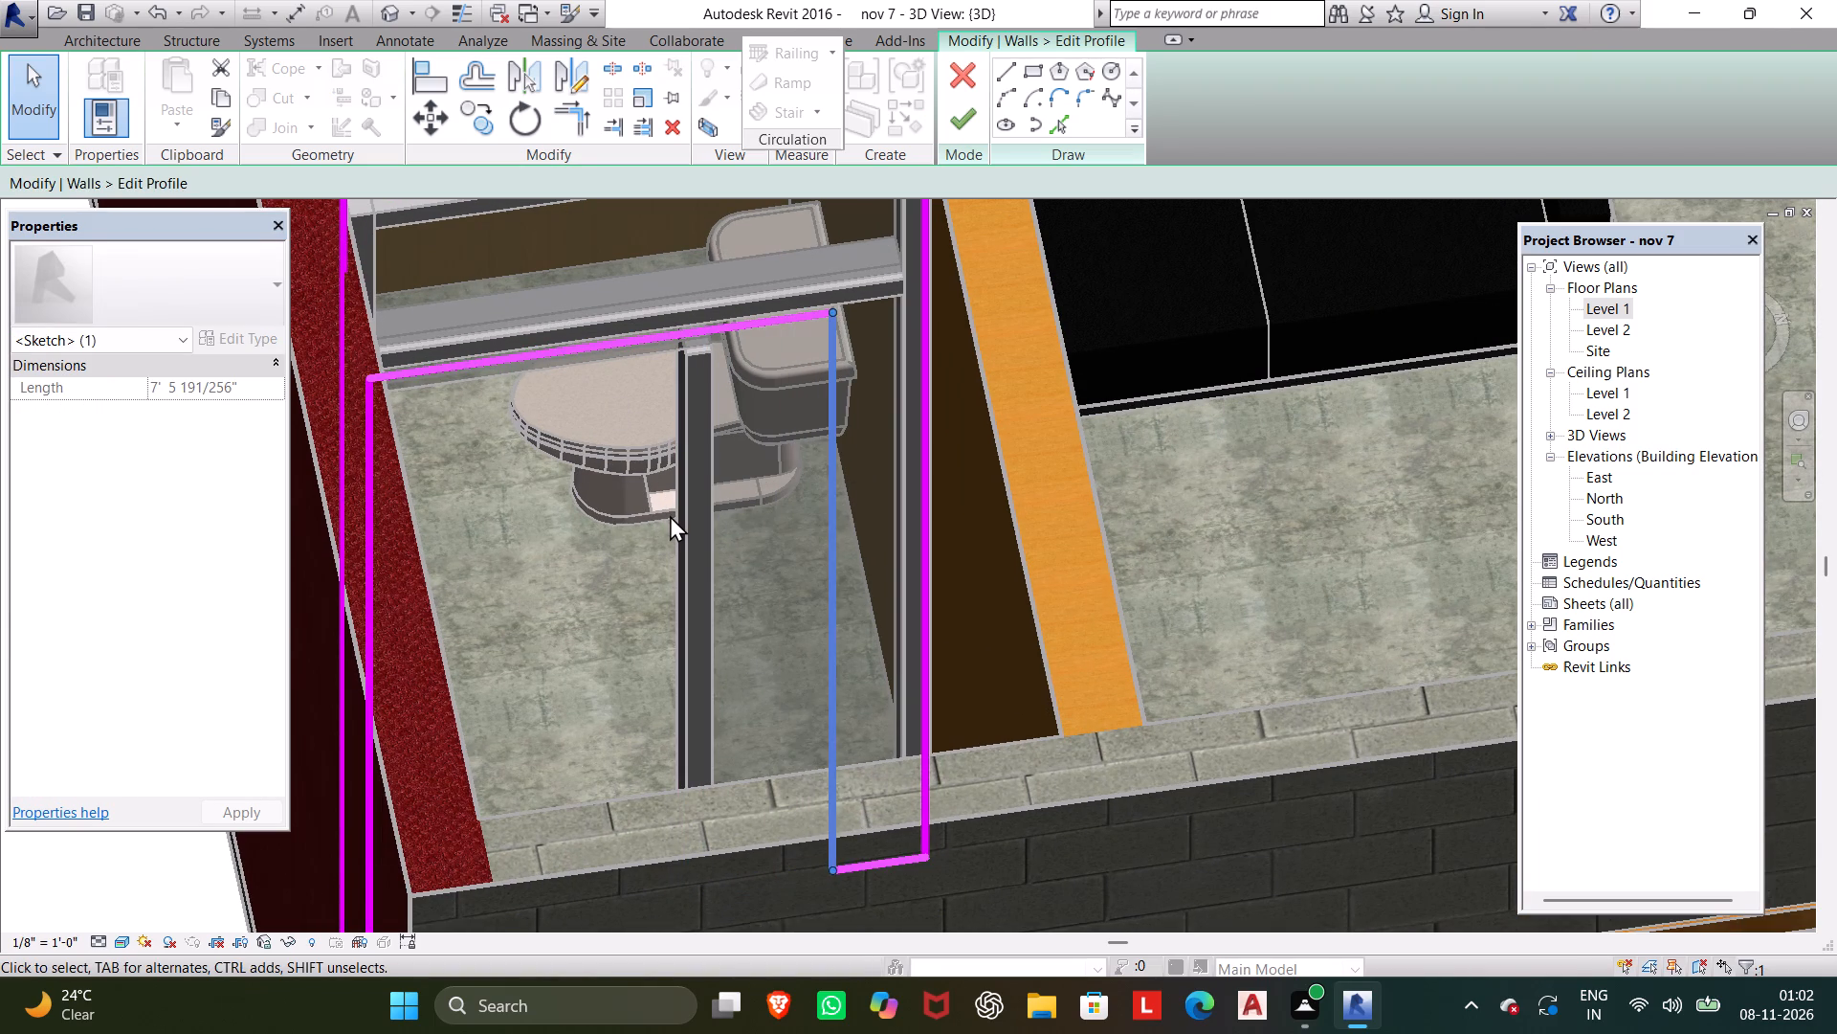
{"action": "key", "text": "Right"}
{"action": "key", "text": "Right"}
{"action": "key", "text": "Right"}
{"action": "key", "text": "Right"}
{"action": "key", "text": "Right"}
{"action": "key", "text": "Right"}
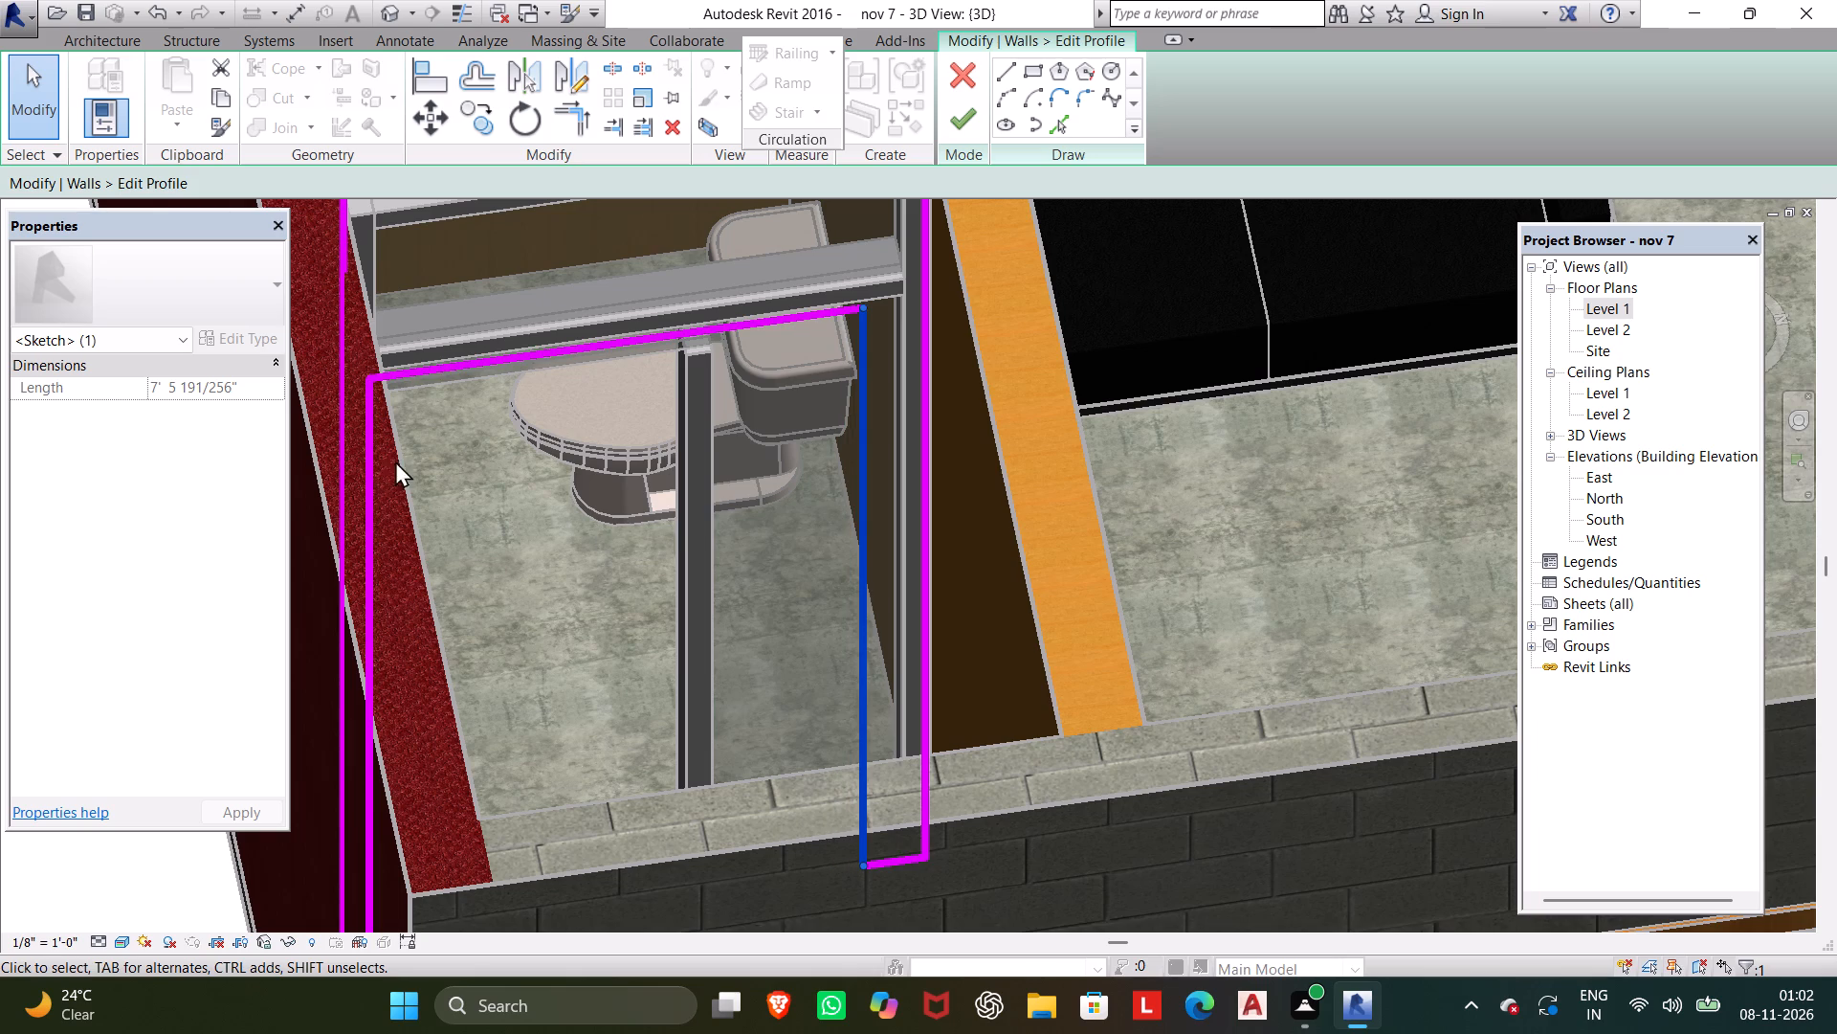
Shift the opening's other vertical edge away from the red exterior wall, past the toilet bowl's middle, and finish the profile edit.
{"action": "left_click", "coordinate": [372, 491]}
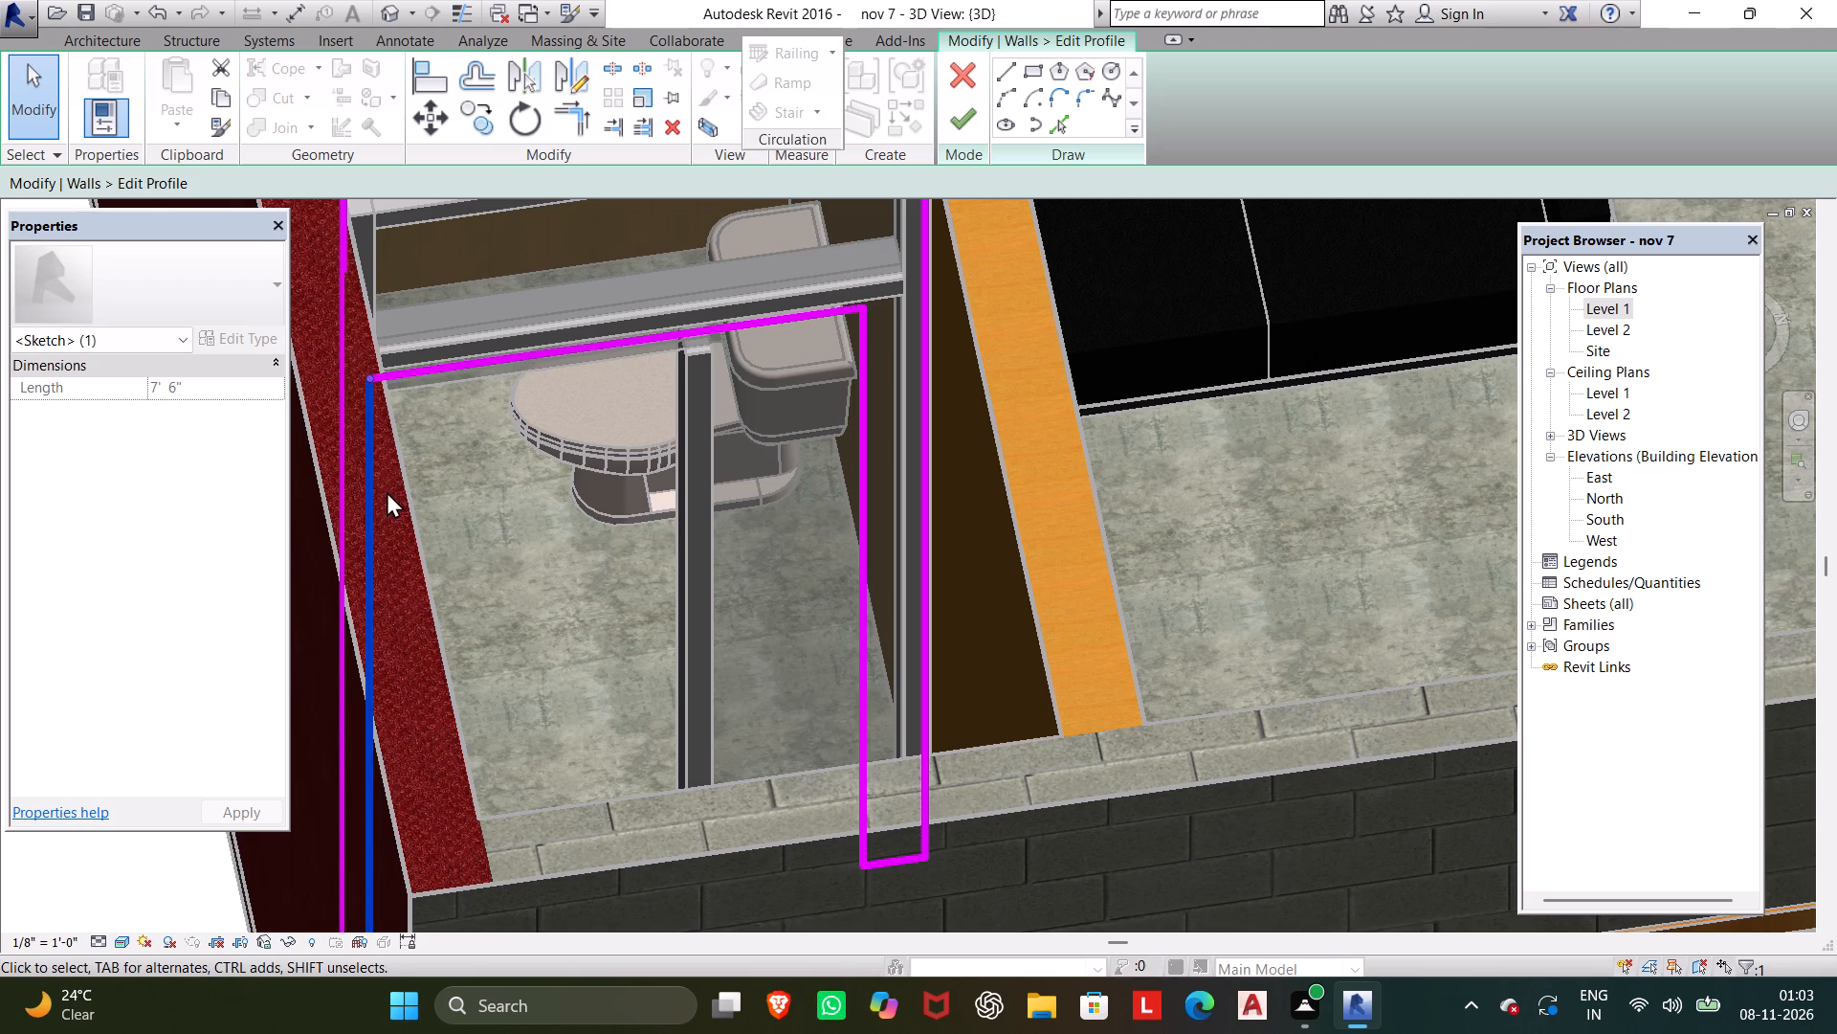
{"action": "key", "text": "Right"}
{"action": "key", "text": "Right"}
{"action": "key", "text": "Right"}
{"action": "key", "text": "Right"}
{"action": "key", "text": "Right"}
{"action": "key", "text": "Right"}
{"action": "key", "text": "Right"}
{"action": "key", "text": "Right"}
{"action": "key", "text": "Right"}
{"action": "key", "text": "Right"}
{"action": "key", "text": "Right"}
{"action": "key", "text": "Right"}
{"action": "key", "text": "Right"}
{"action": "key", "text": "Right"}
{"action": "key", "text": "Right"}
{"action": "key", "text": "Right"}
{"action": "key", "text": "Right"}
{"action": "key", "text": "Right"}
{"action": "key", "text": "Right"}
{"action": "key", "text": "Right"}
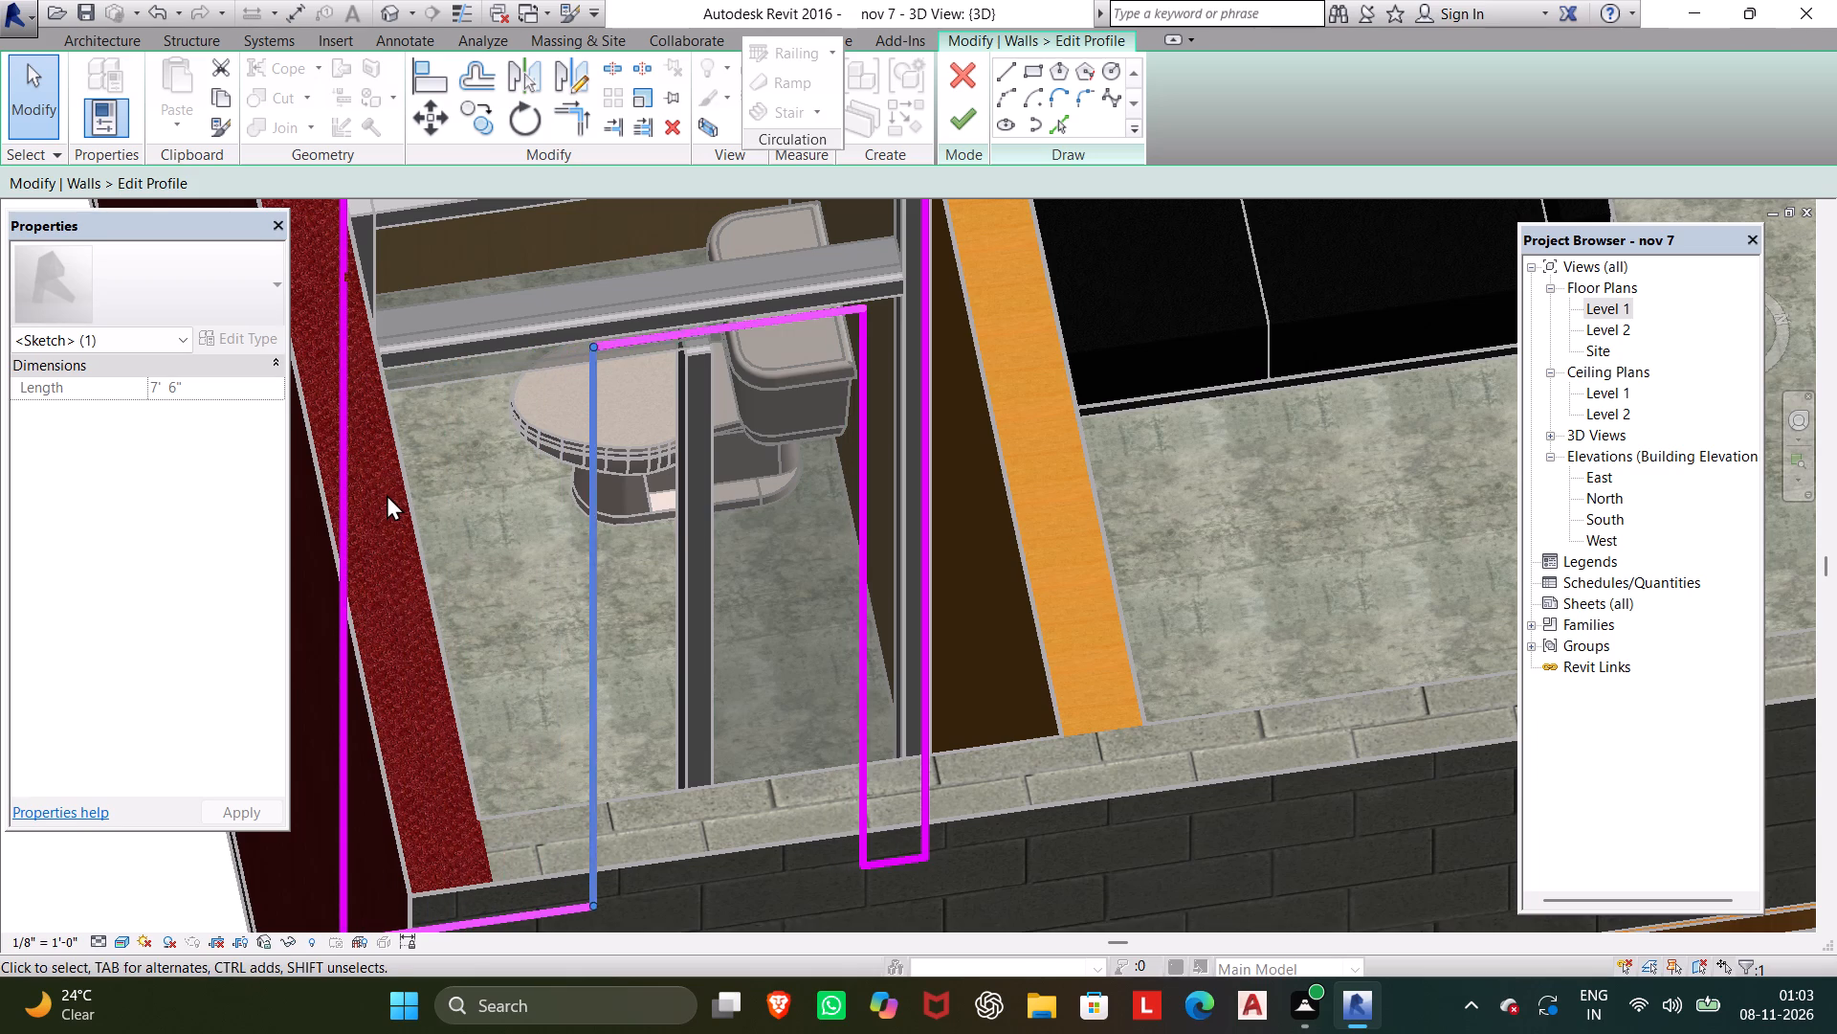
{"action": "key", "text": "Right"}
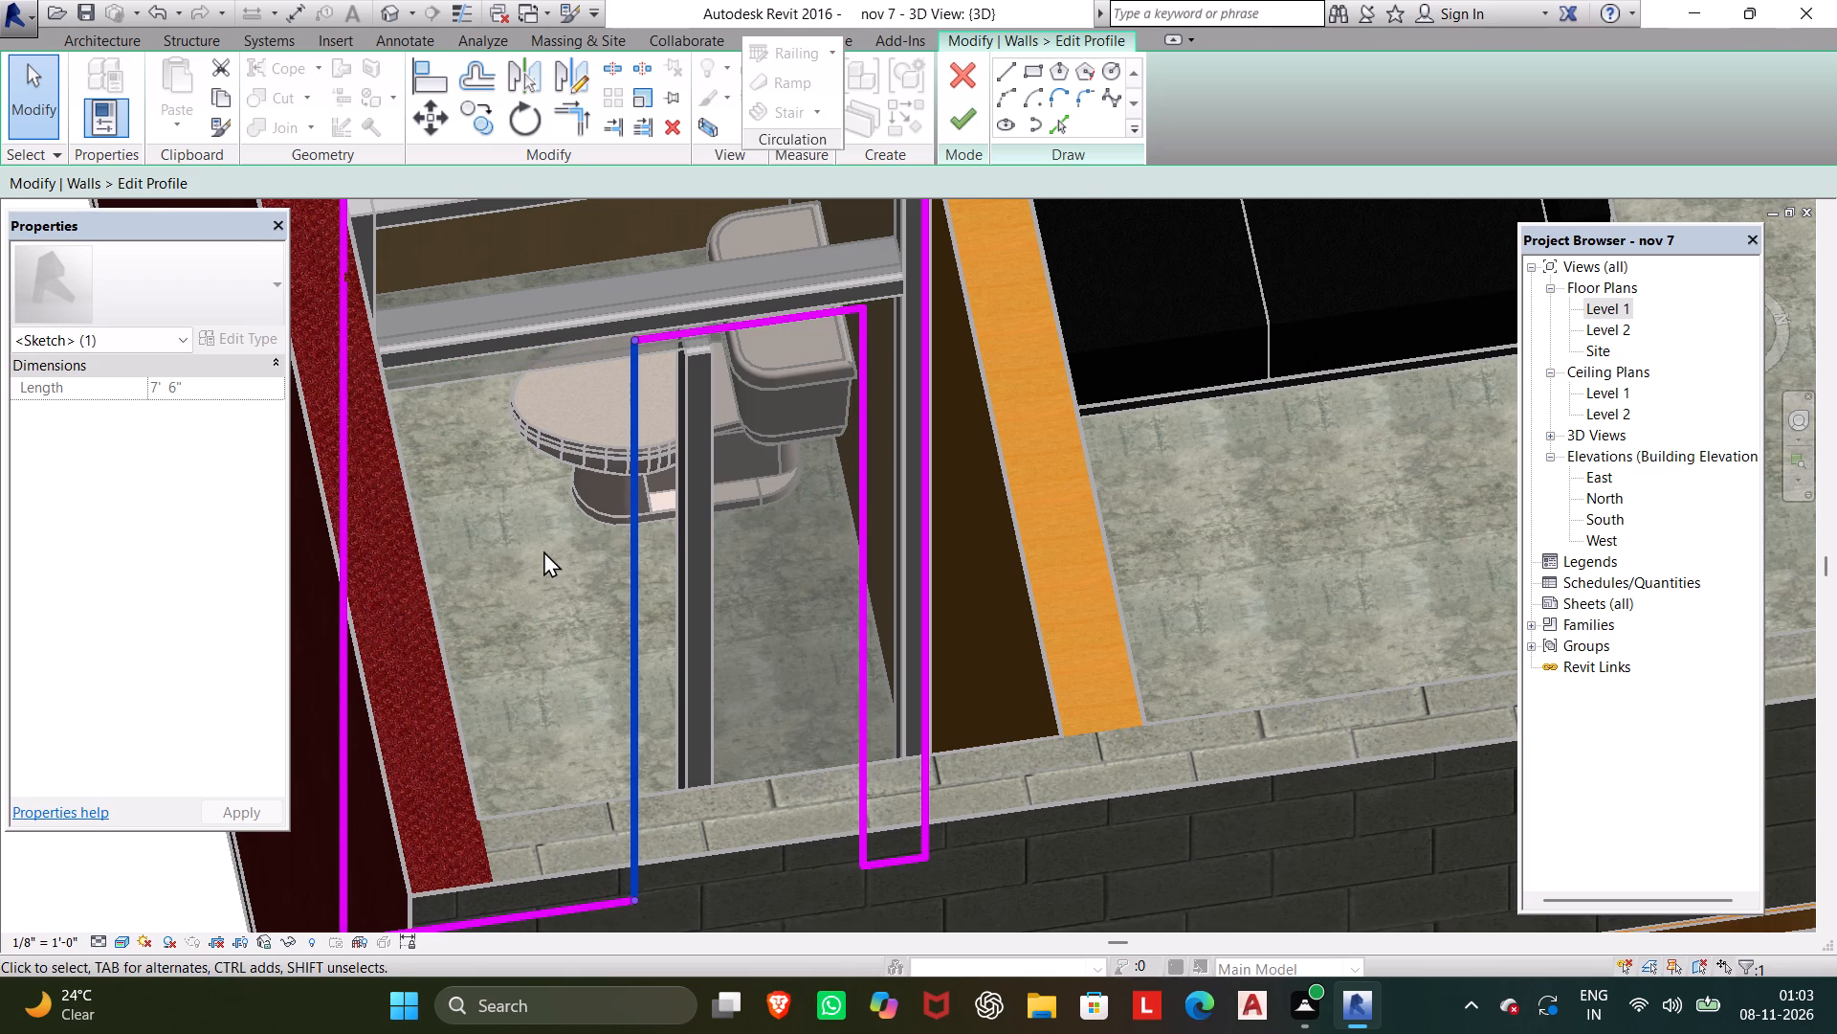
{"action": "scroll", "coordinate": [542, 551], "scroll_direction": "down", "scroll_amount": 3}
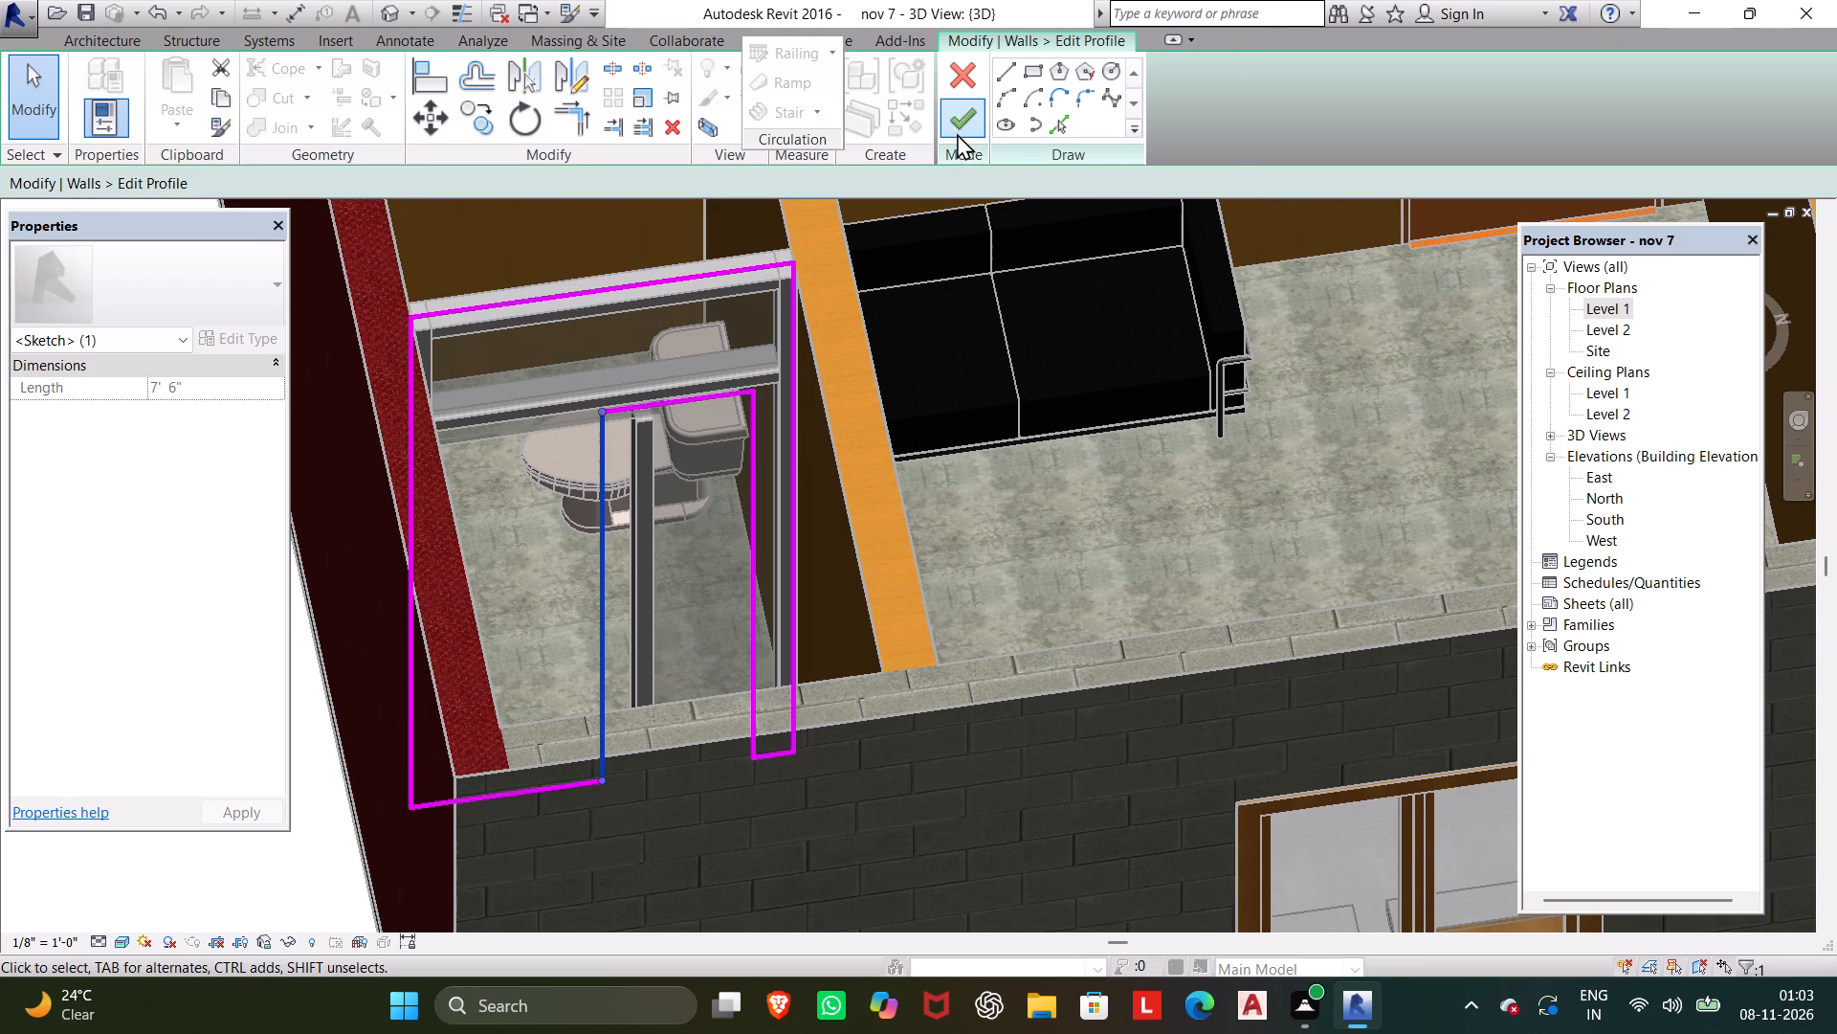
{"action": "left_click", "coordinate": [957, 126]}
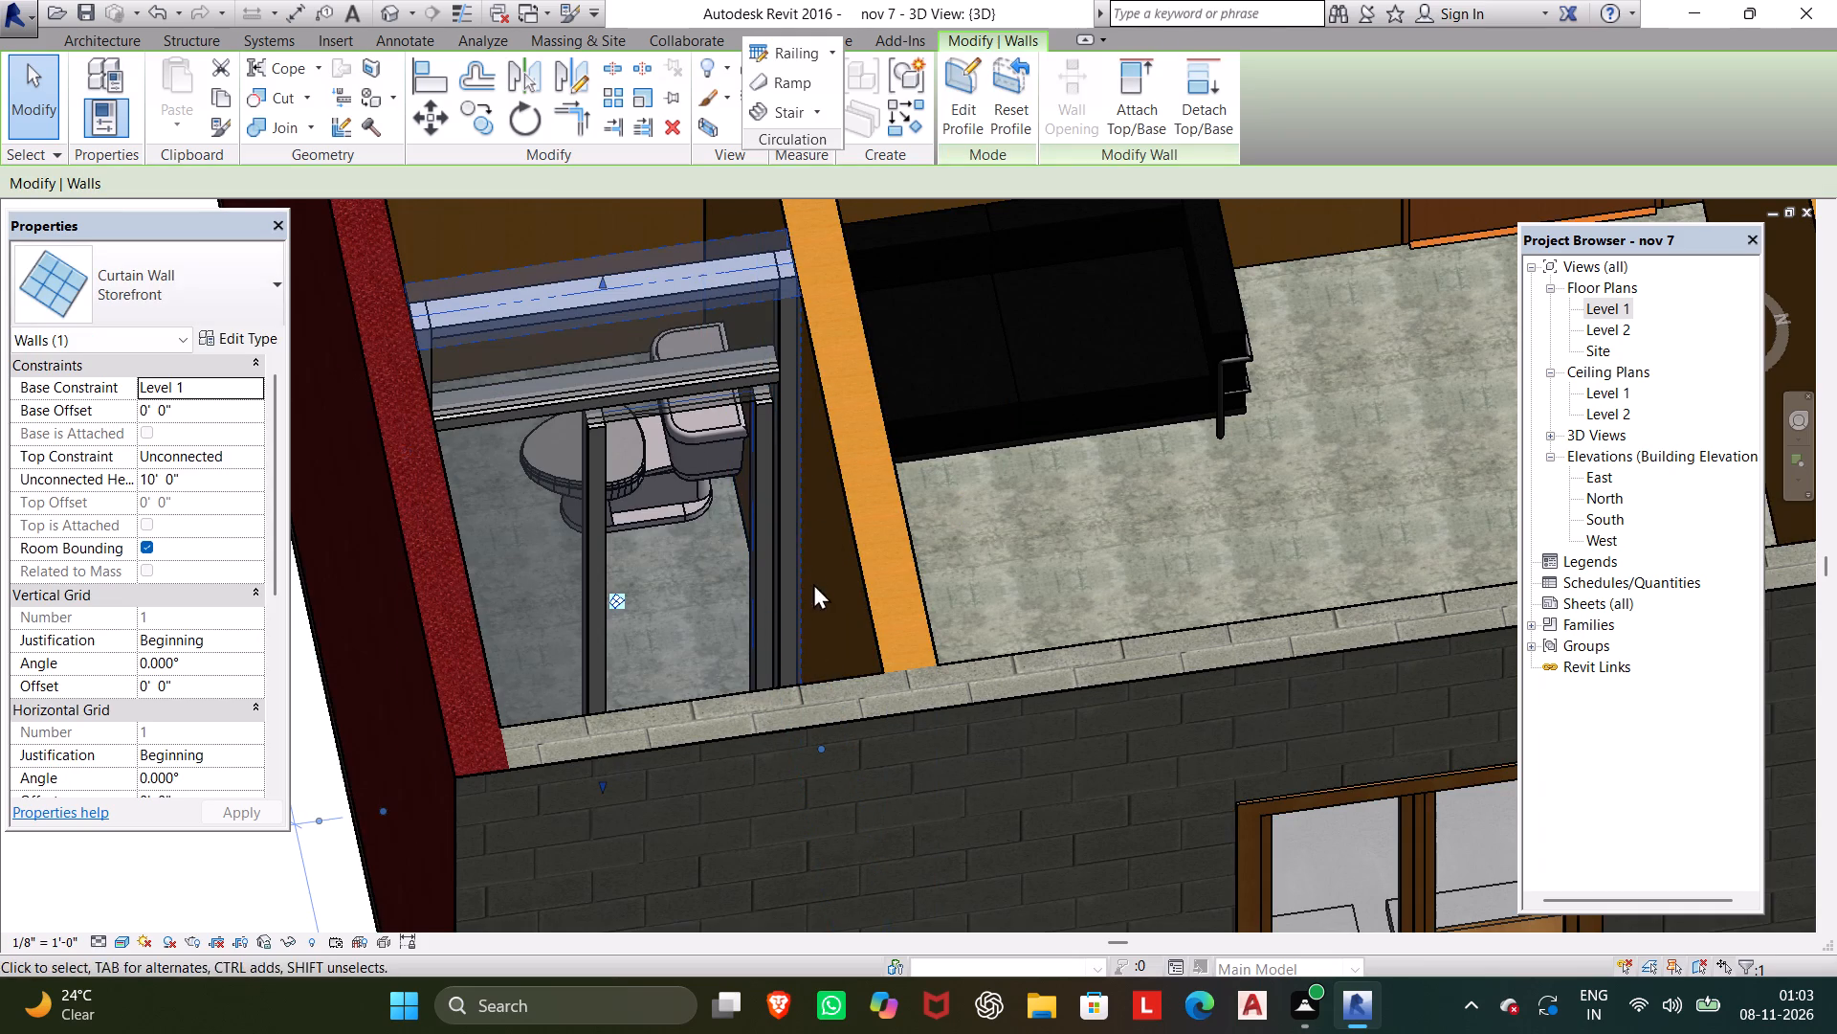
Examine the bathroom partition's reshaped opening and the bathtub's position from several angles in 3D.
{"action": "middle_click_drag", "start_coordinate": [839, 459], "coordinate": [839, 461], "text": "shift"}
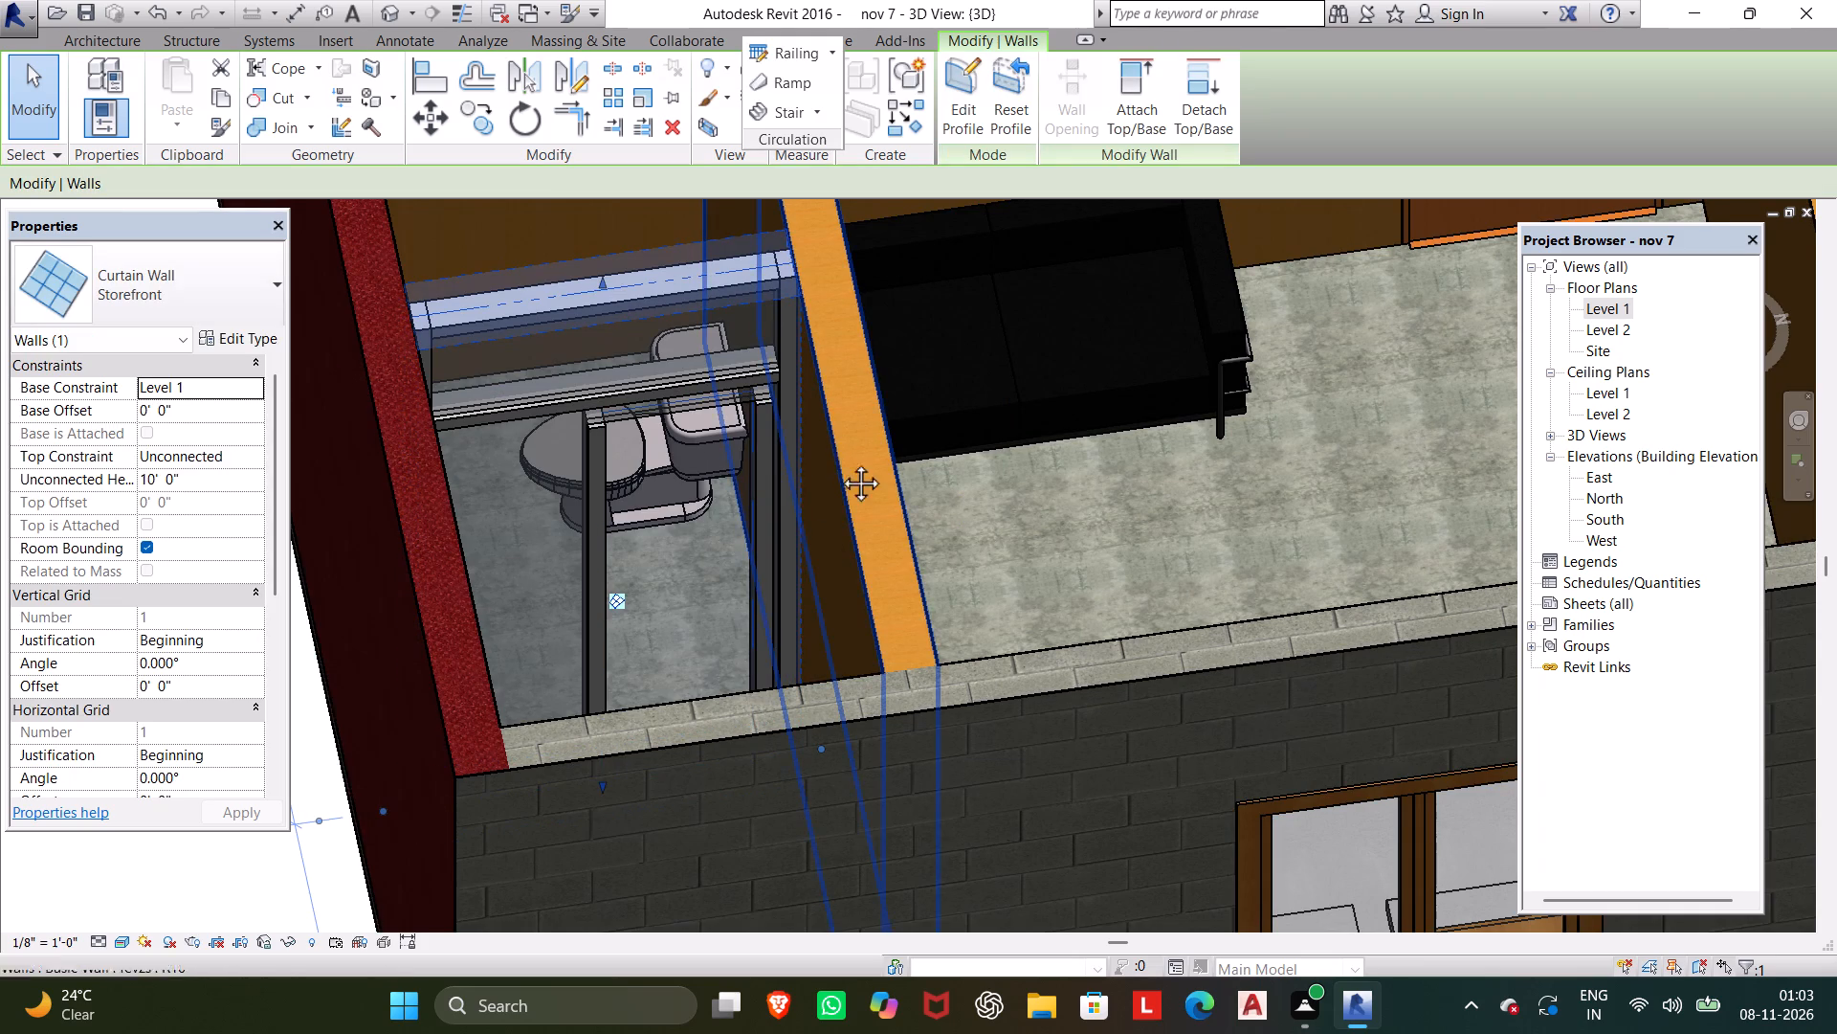
{"action": "middle_click_drag", "start_coordinate": [839, 461], "coordinate": [789, 668], "text": "shift"}
{"action": "scroll", "coordinate": [835, 527], "scroll_direction": "down", "scroll_amount": 1, "text": "shift"}
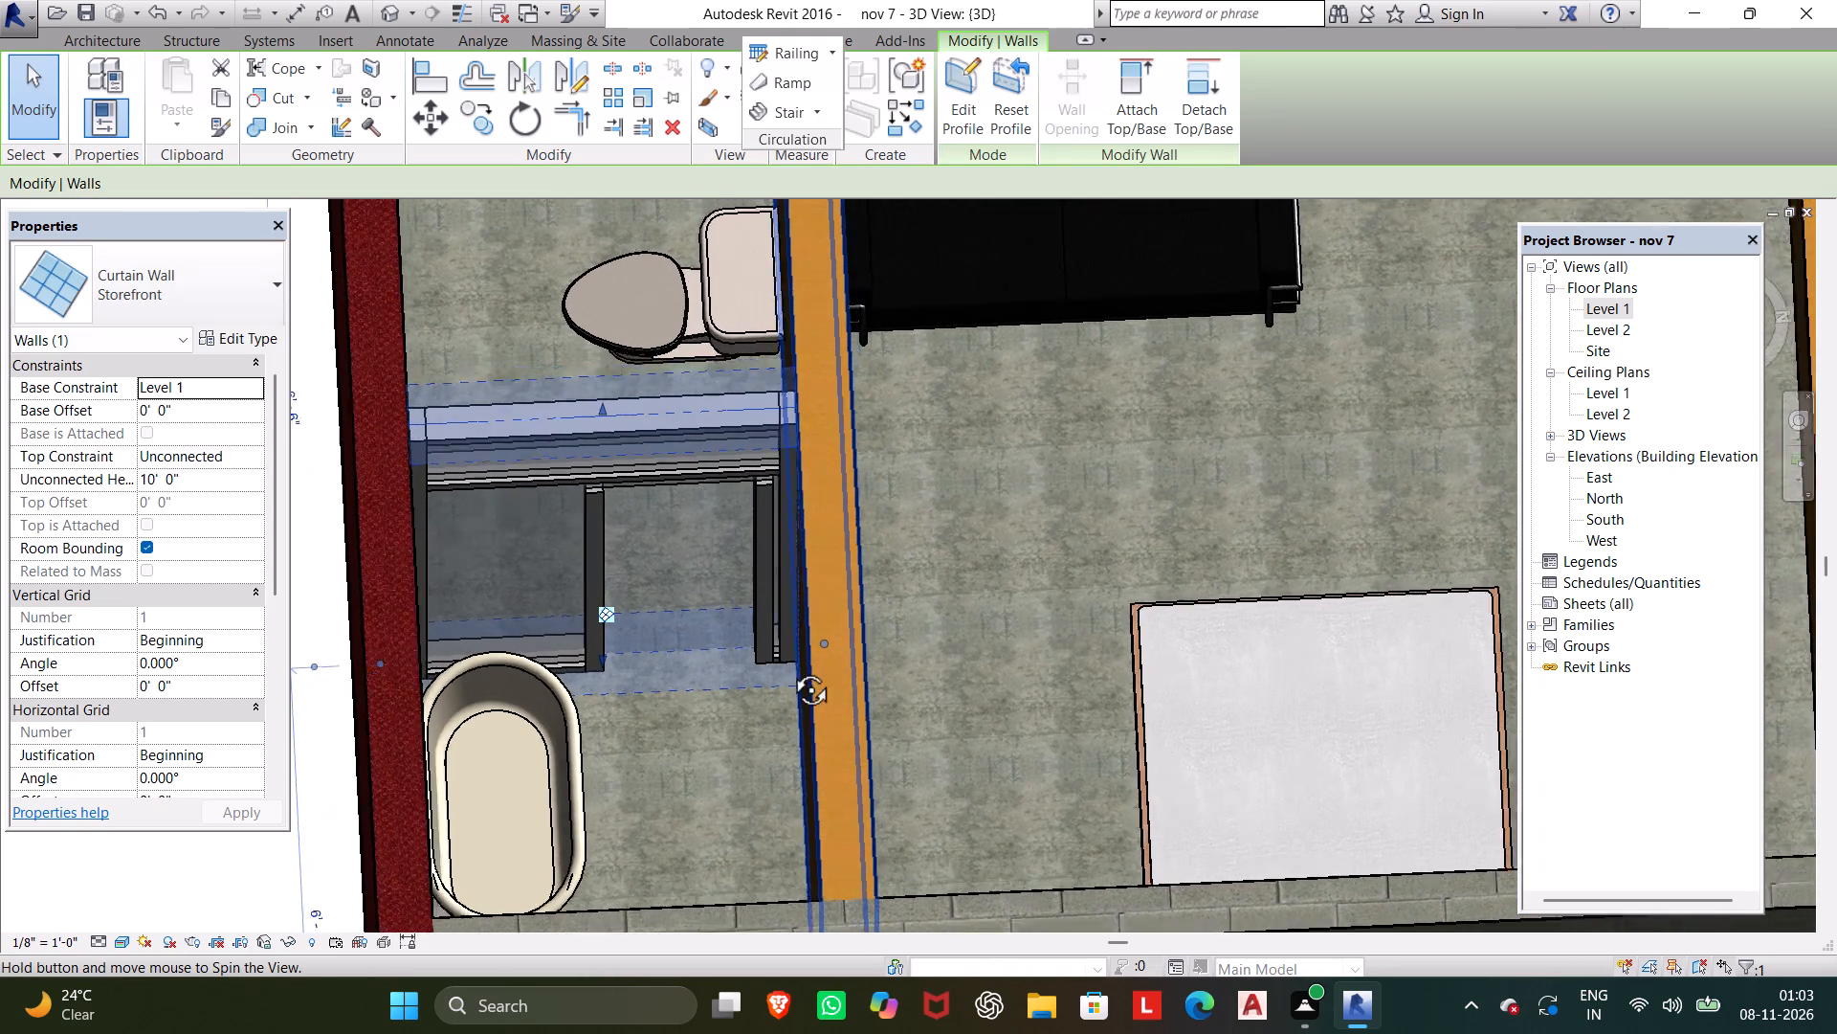
{"action": "middle_click_drag", "start_coordinate": [789, 668], "coordinate": [1098, 732], "text": "shift"}
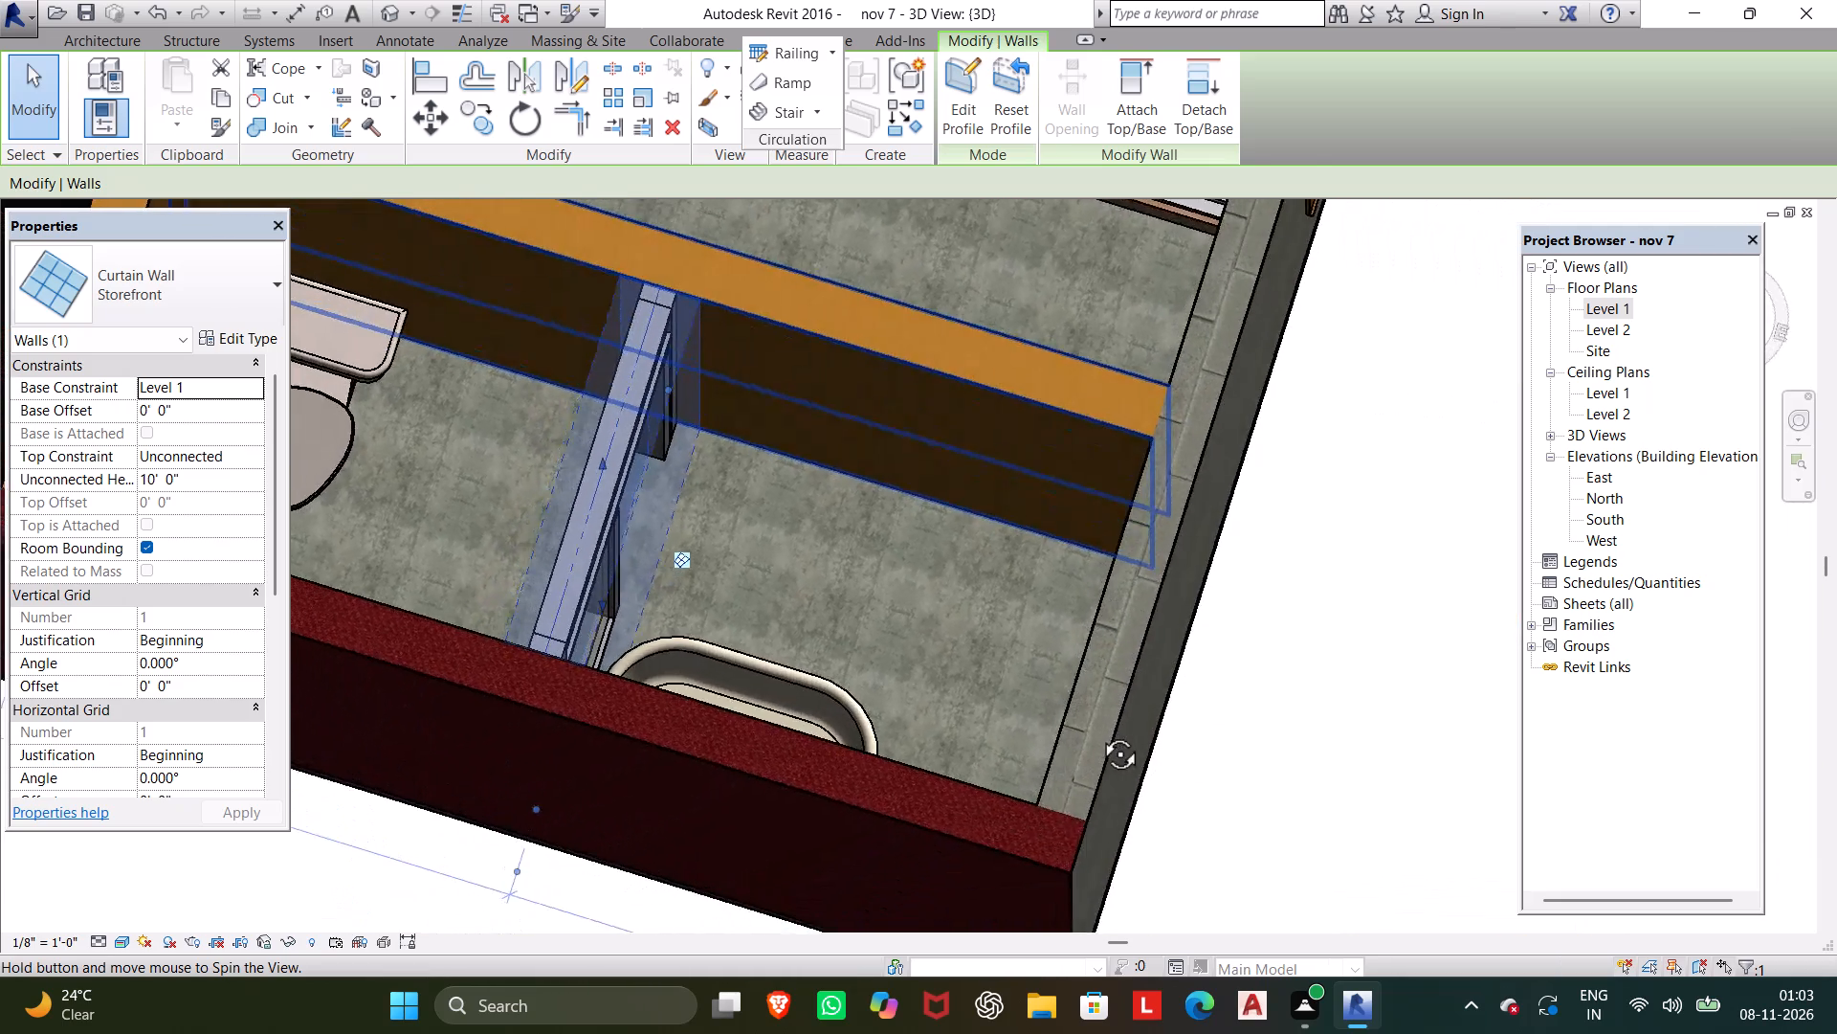
{"action": "middle_click_drag", "start_coordinate": [1098, 732], "coordinate": [816, 747], "text": "shift"}
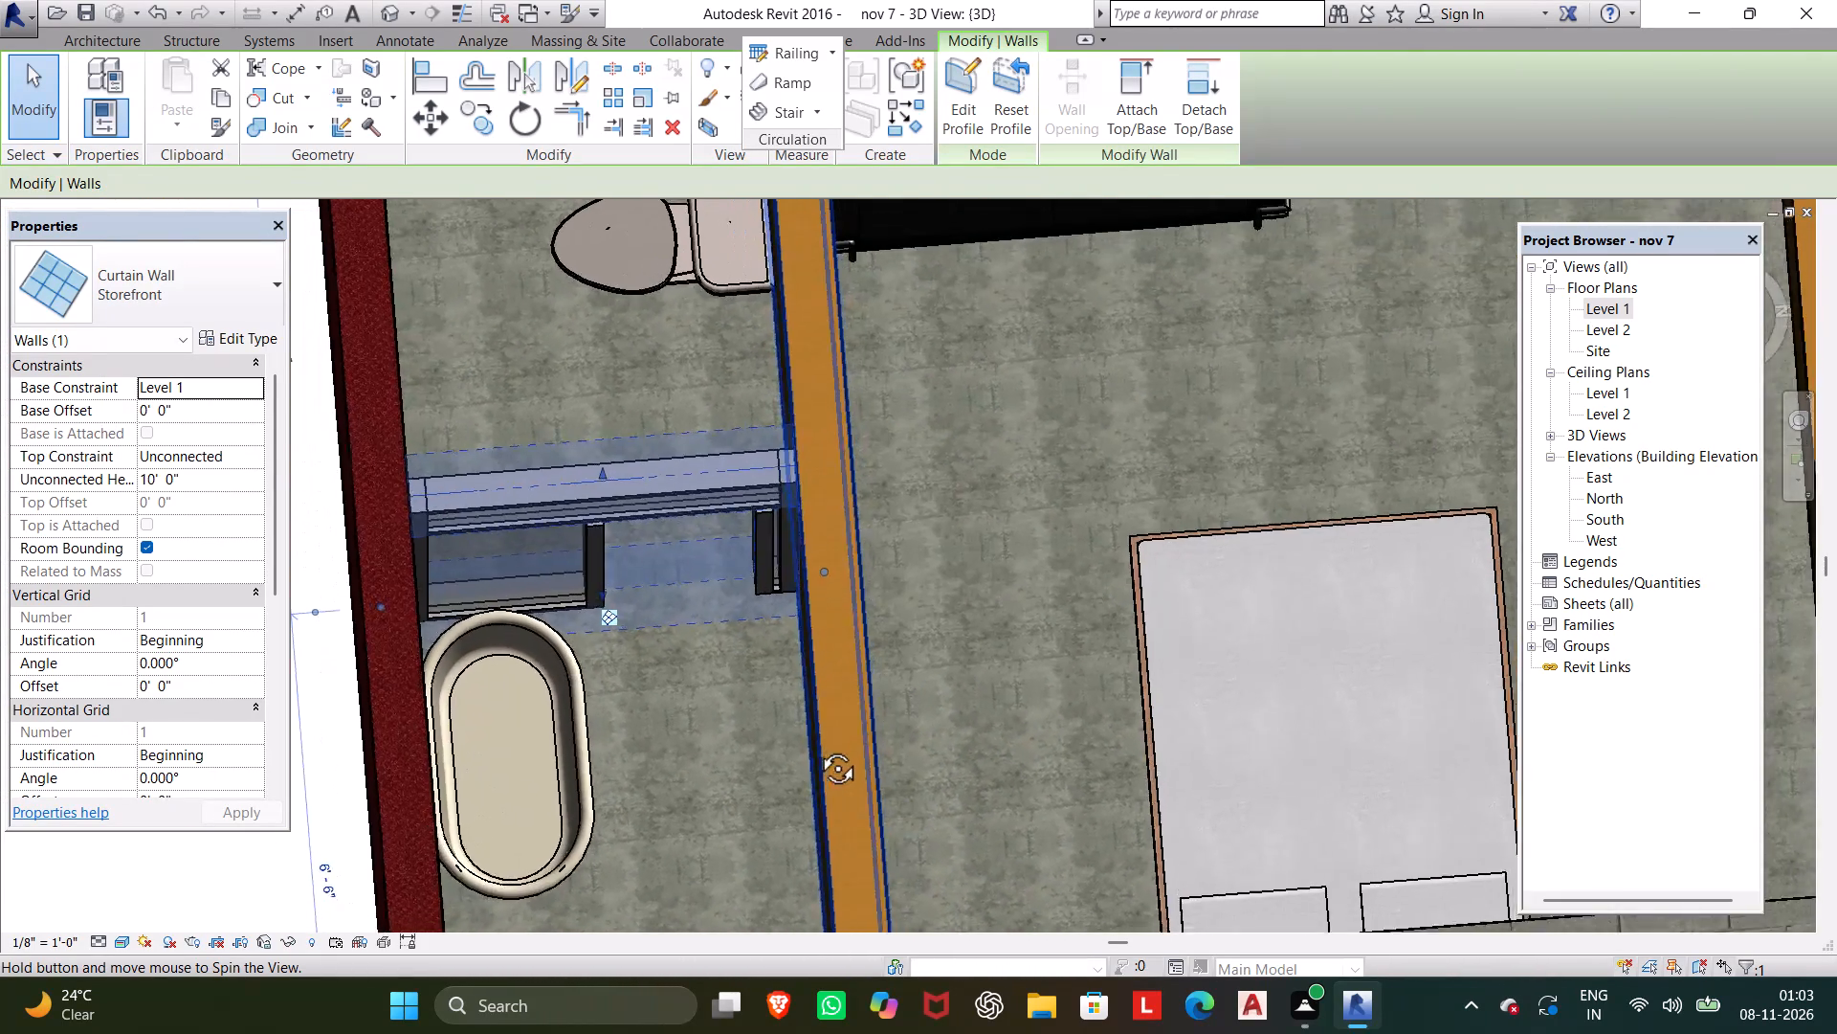
{"action": "middle_click_drag", "start_coordinate": [816, 747], "coordinate": [738, 668], "text": "shift"}
{"action": "scroll", "coordinate": [874, 658], "scroll_direction": "down", "scroll_amount": 6}
{"action": "middle_click_drag", "start_coordinate": [874, 638], "coordinate": [880, 665]}
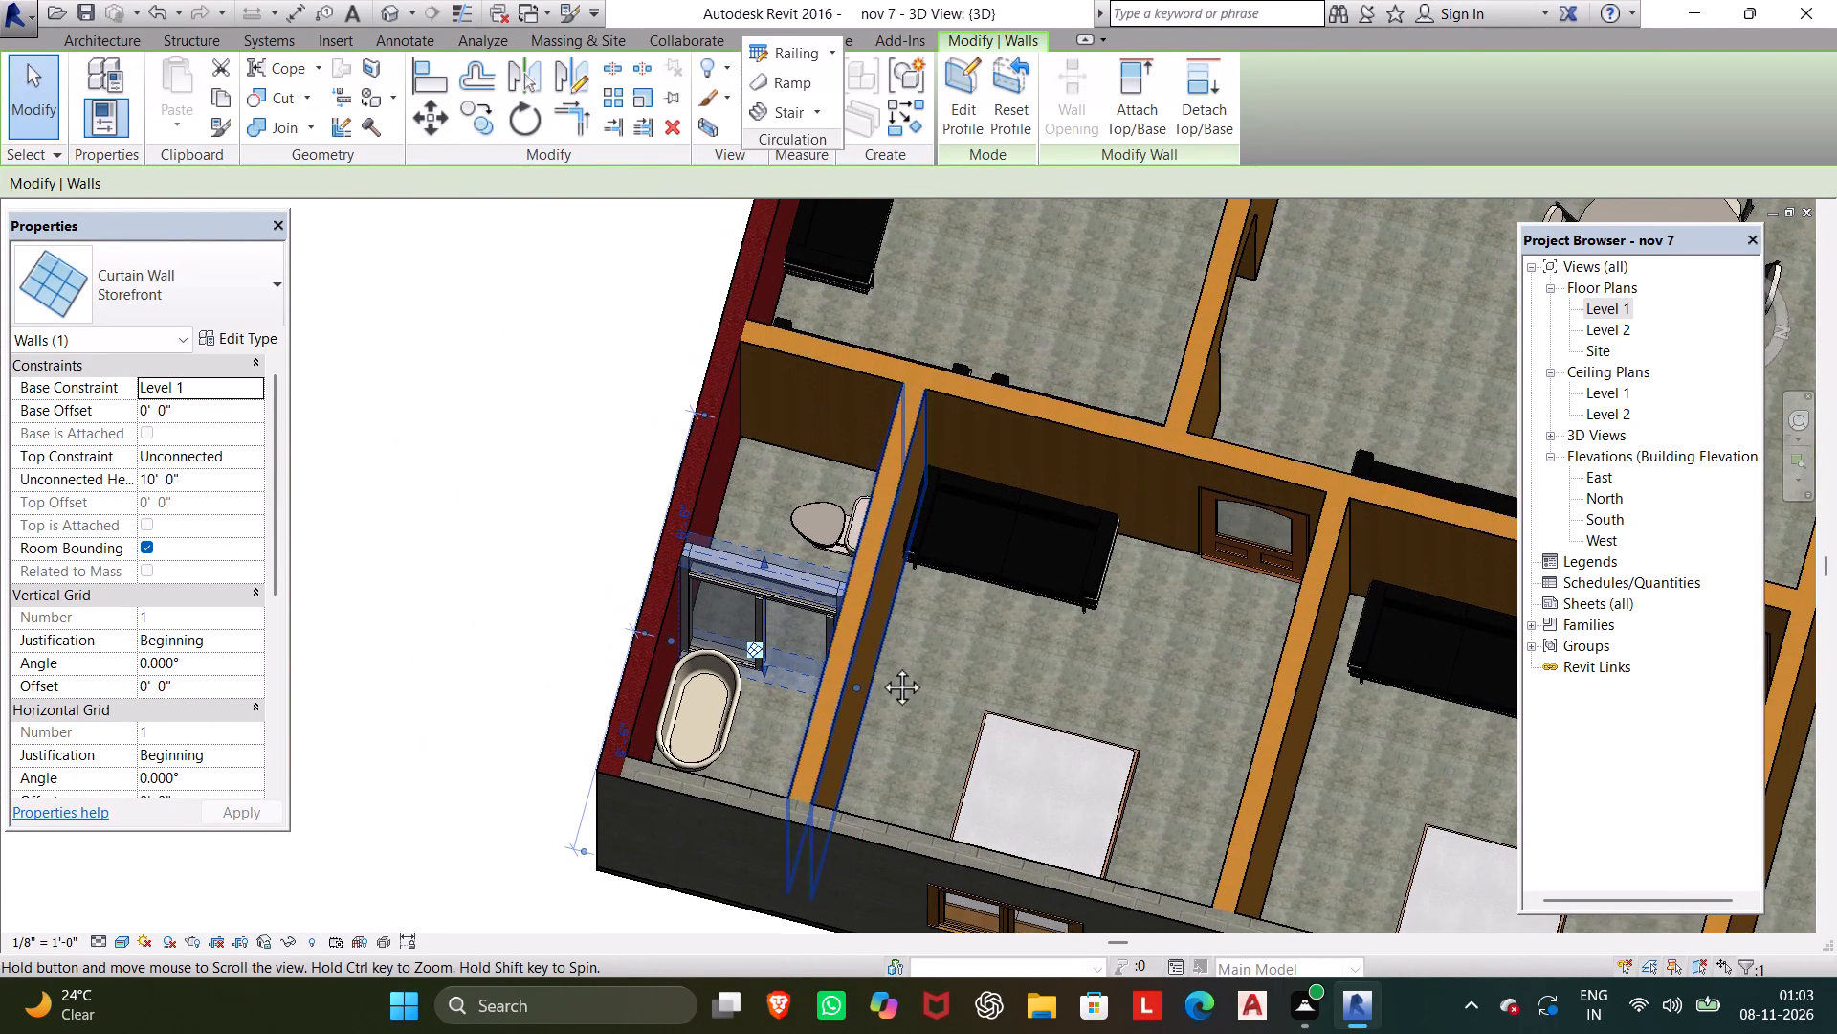
{"action": "middle_click_drag", "start_coordinate": [880, 665], "coordinate": [834, 869]}
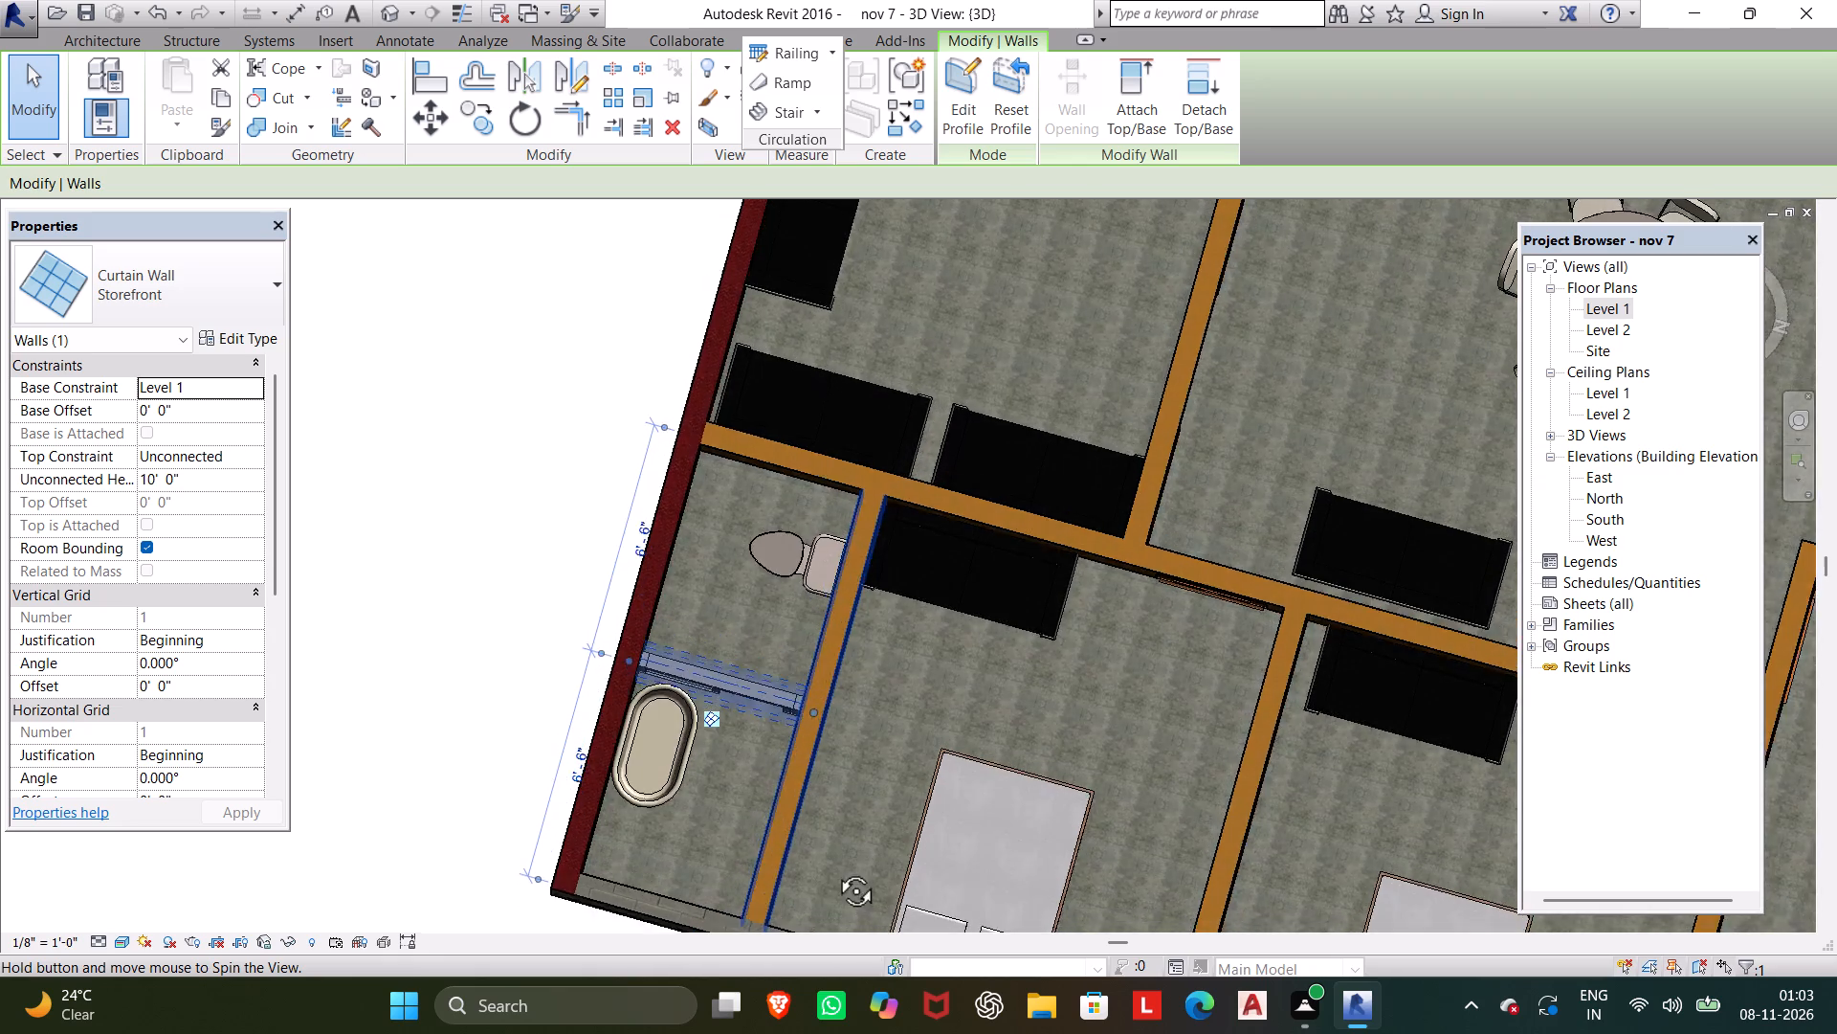
Examine the furnished Level 1 rooms in 3D, from the bathroom partition across the dining area to the kitchen and far bedrooms.
{"action": "middle_click_drag", "start_coordinate": [834, 869], "coordinate": [1133, 646]}
{"action": "middle_click_drag", "start_coordinate": [949, 573], "coordinate": [1120, 746]}
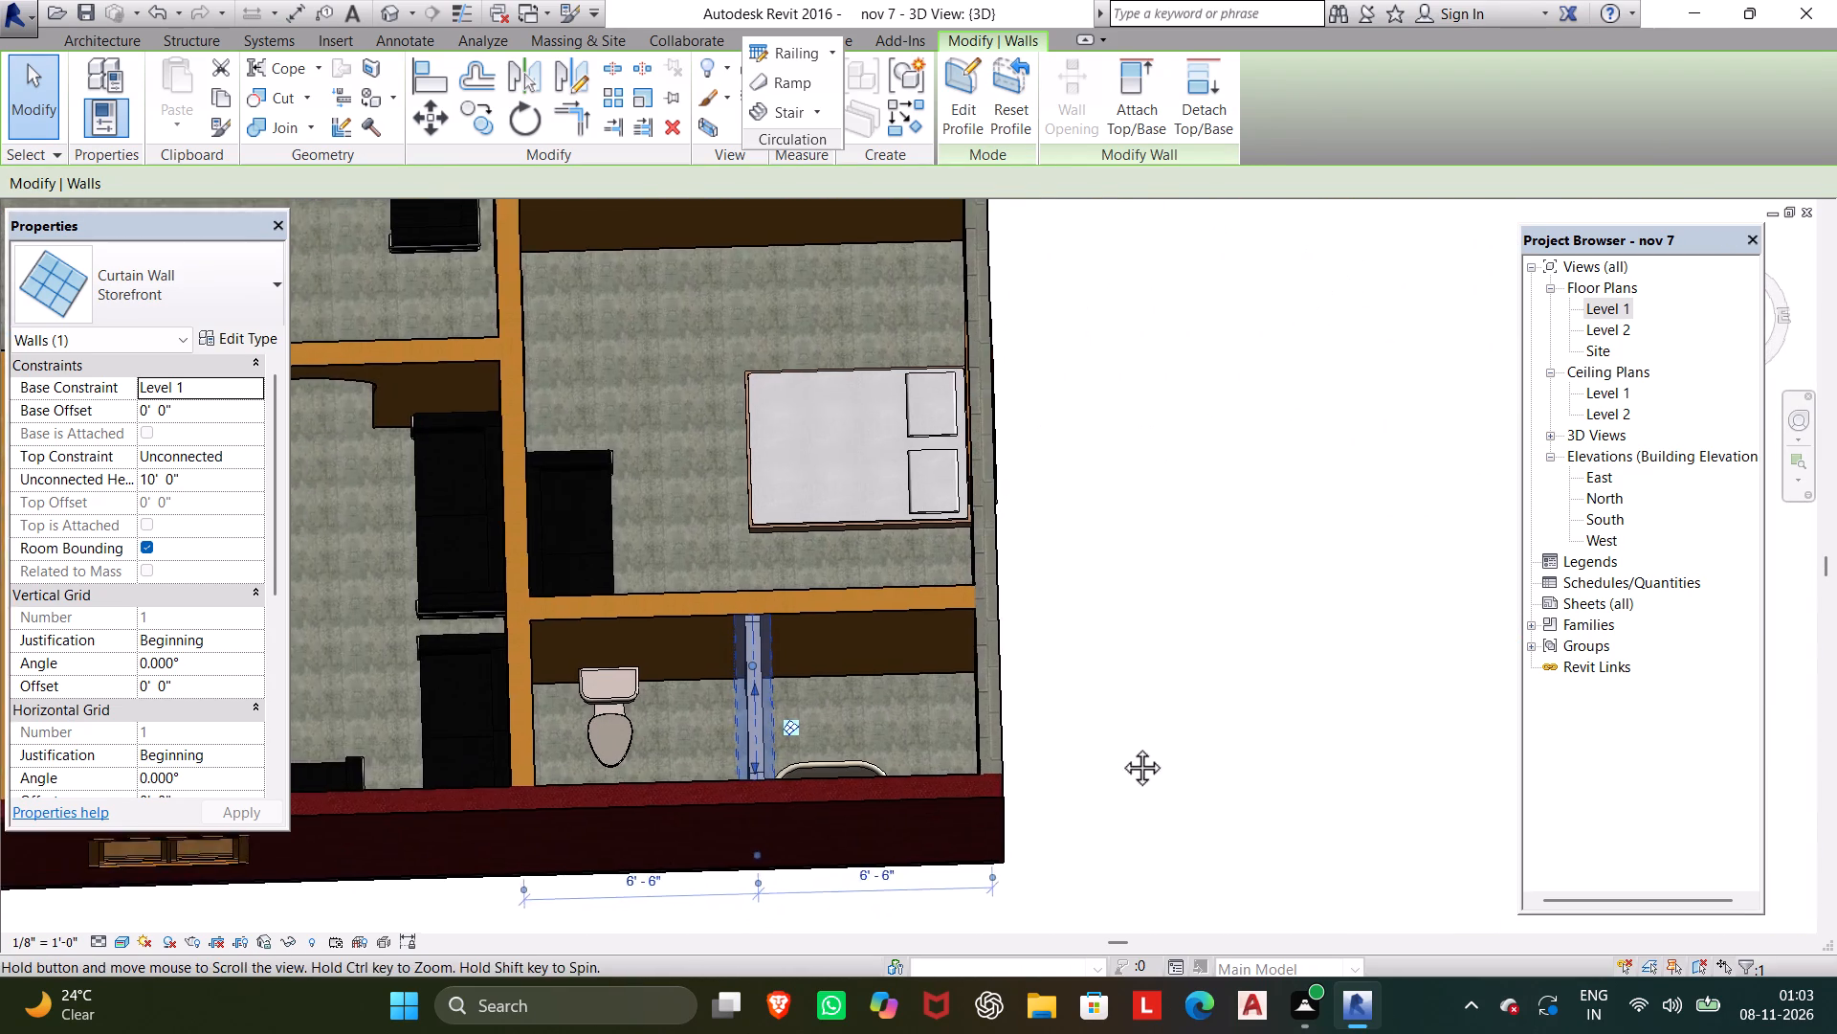
{"action": "middle_click_drag", "start_coordinate": [1120, 746], "coordinate": [1026, 674]}
{"action": "middle_click_drag", "start_coordinate": [1035, 696], "coordinate": [1257, 839]}
{"action": "middle_click_drag", "start_coordinate": [956, 663], "coordinate": [798, 533], "text": "shift"}
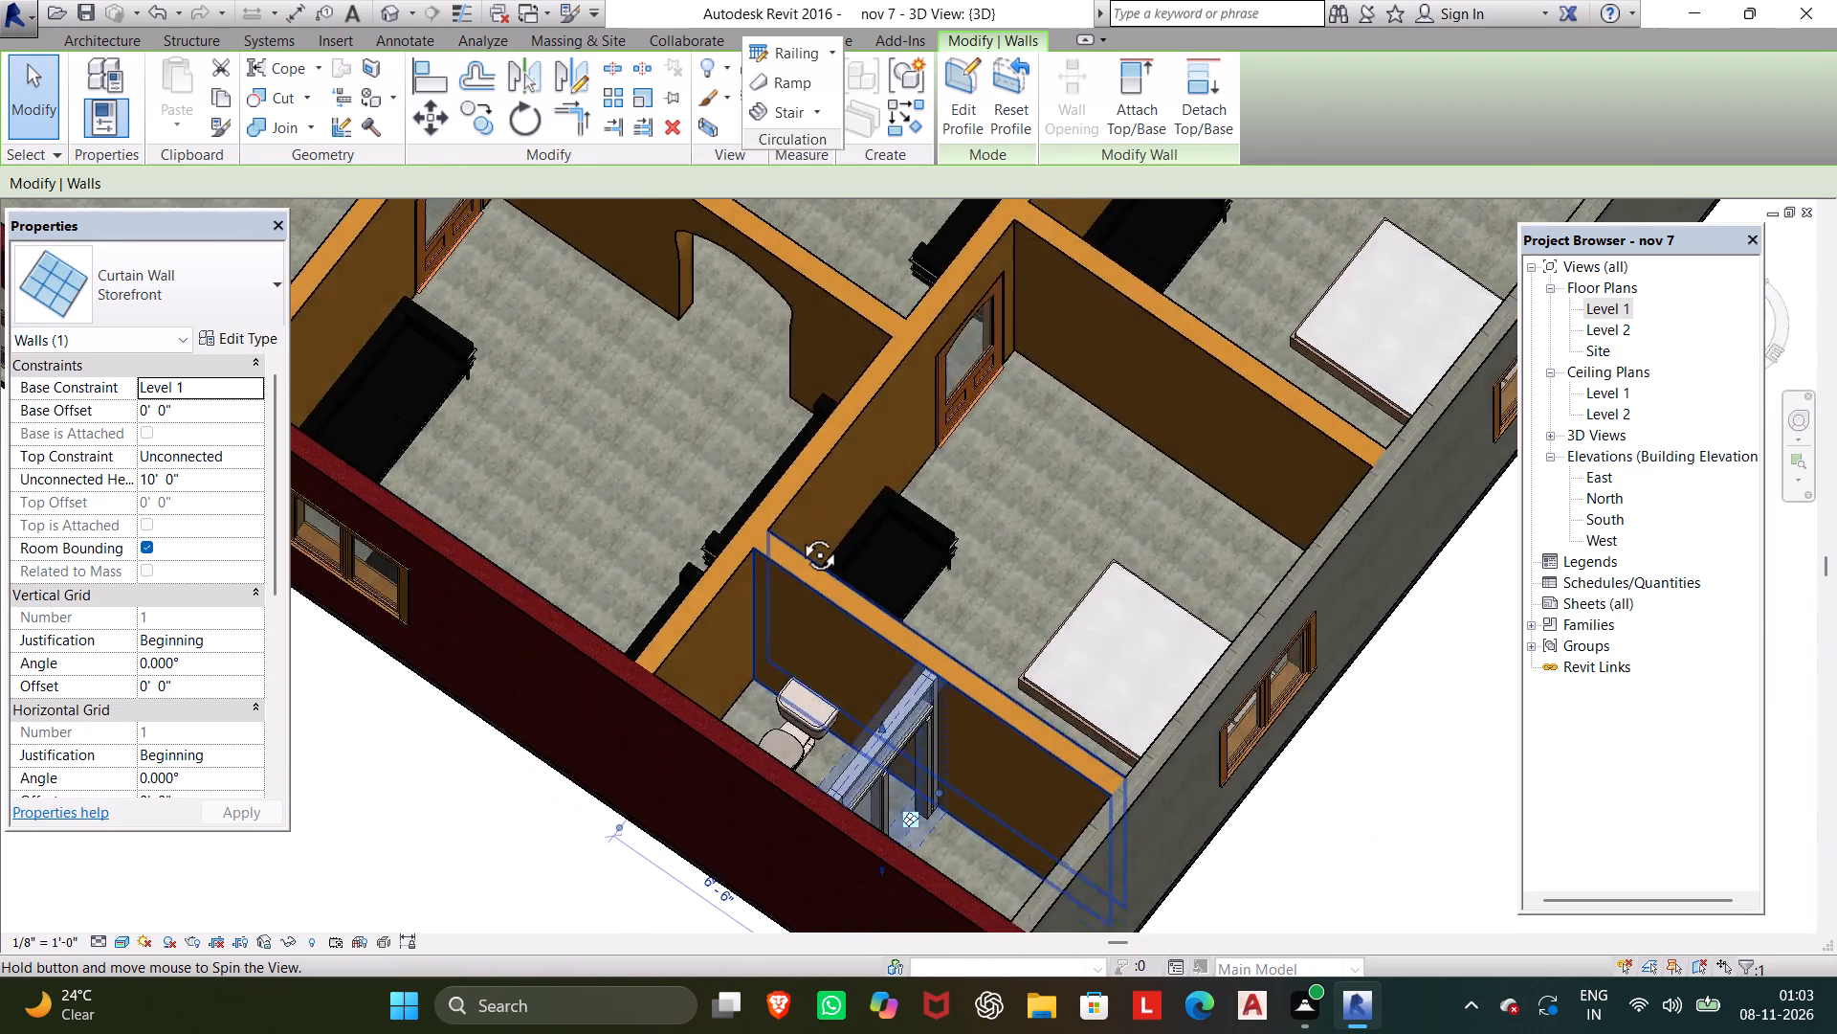
{"action": "middle_click_drag", "start_coordinate": [798, 533], "coordinate": [782, 484], "text": "shift"}
{"action": "middle_click_drag", "start_coordinate": [781, 497], "coordinate": [1074, 816]}
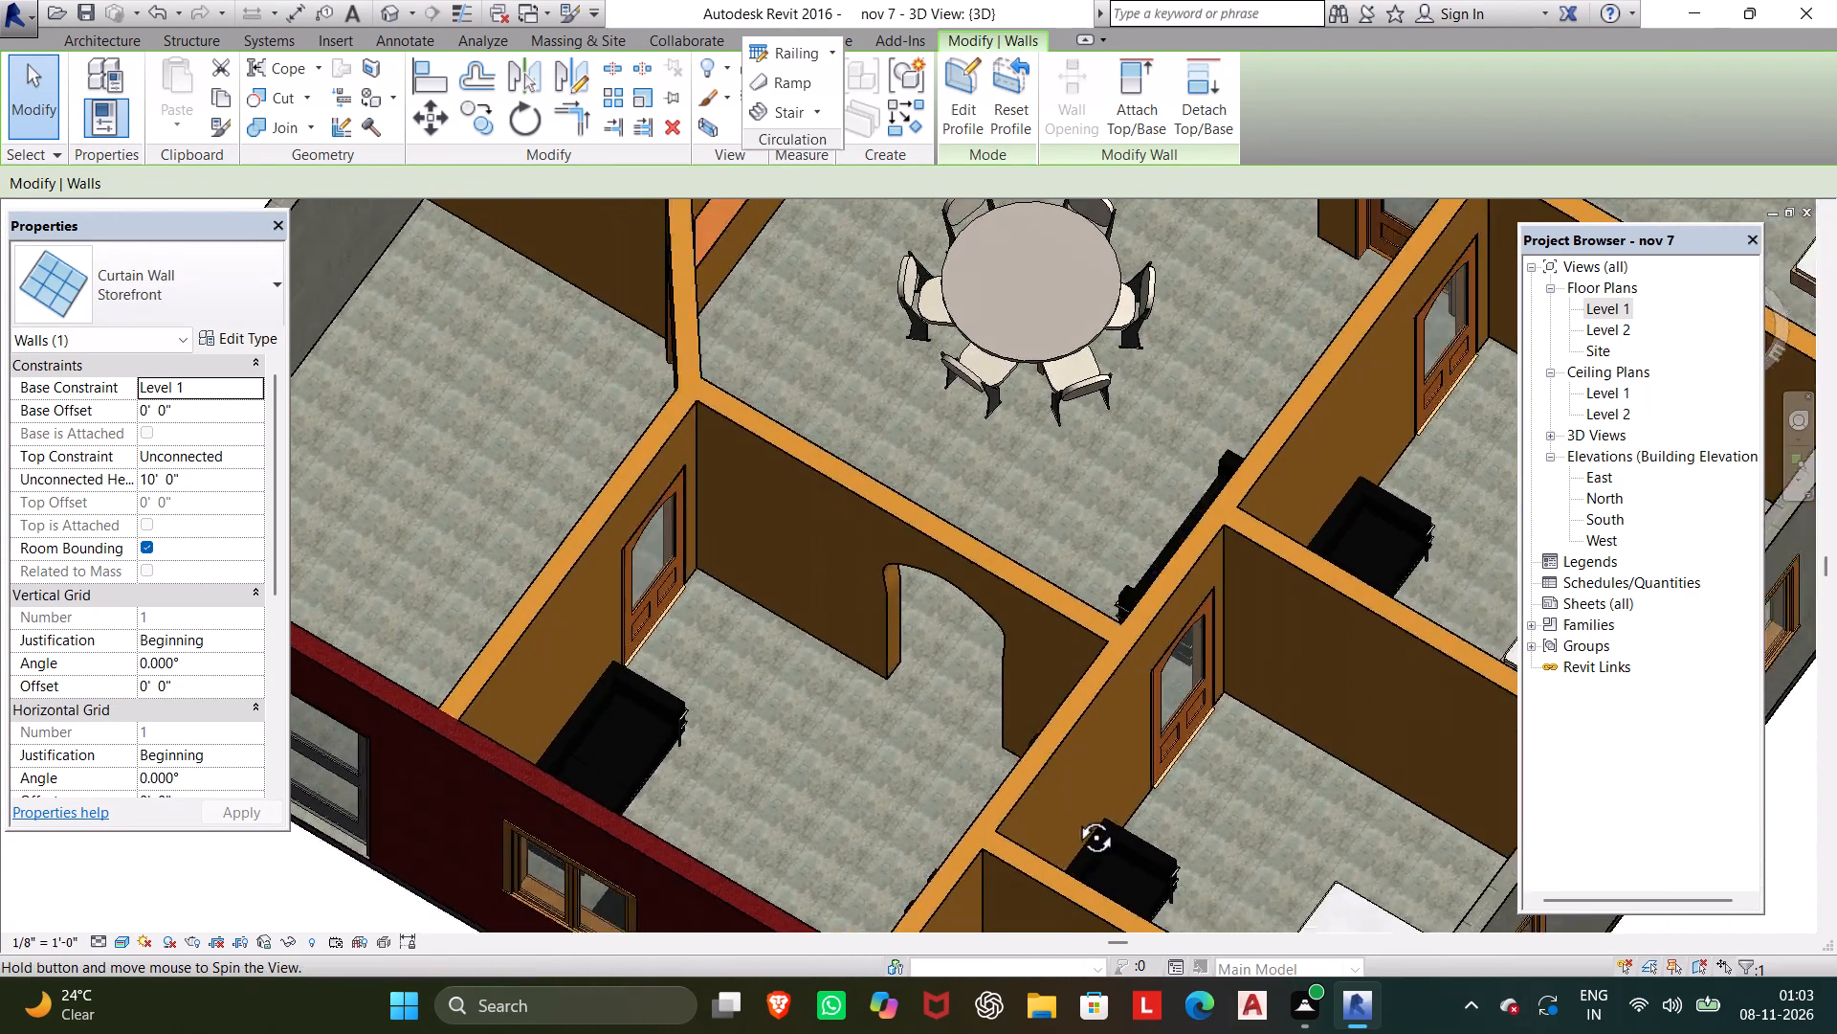
{"action": "middle_click_drag", "start_coordinate": [1074, 816], "coordinate": [1113, 795]}
{"action": "scroll", "coordinate": [962, 585], "scroll_direction": "down", "scroll_amount": 1}
{"action": "middle_click_drag", "start_coordinate": [958, 591], "coordinate": [1184, 703]}
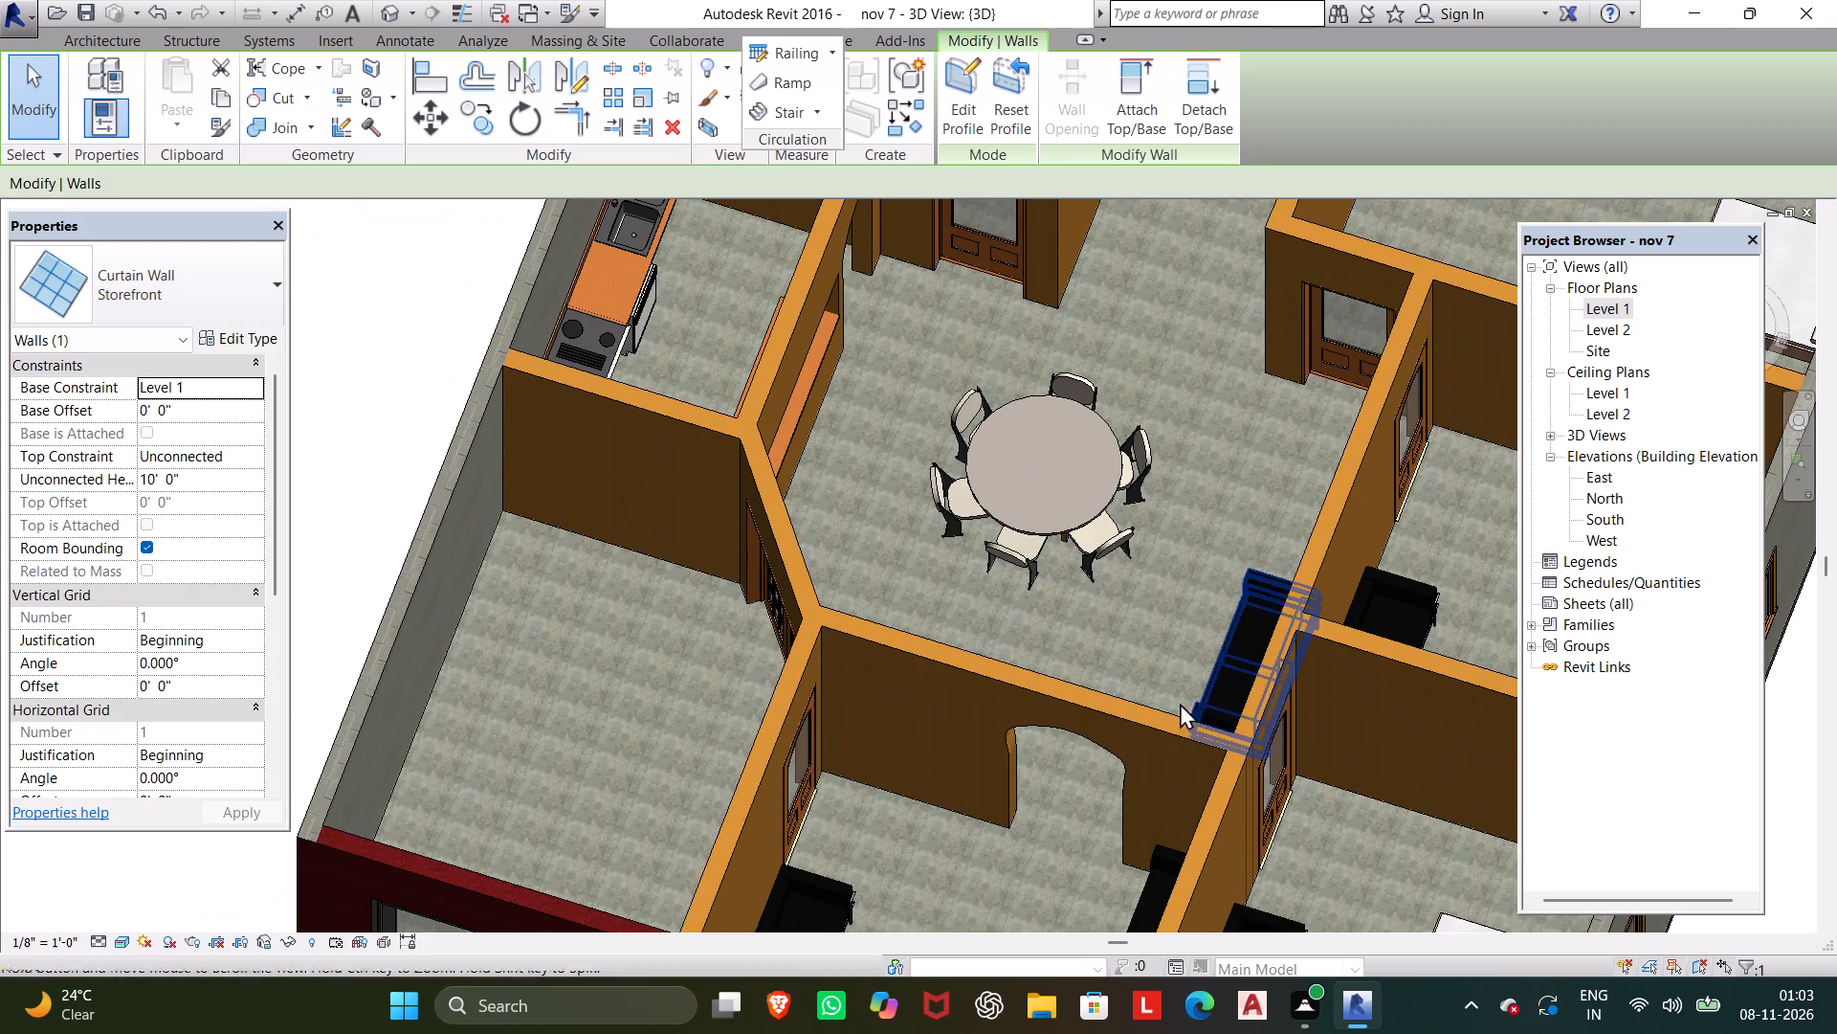
{"action": "scroll", "coordinate": [869, 616], "scroll_direction": "down", "scroll_amount": 1}
{"action": "middle_click_drag", "start_coordinate": [825, 623], "coordinate": [543, 838]}
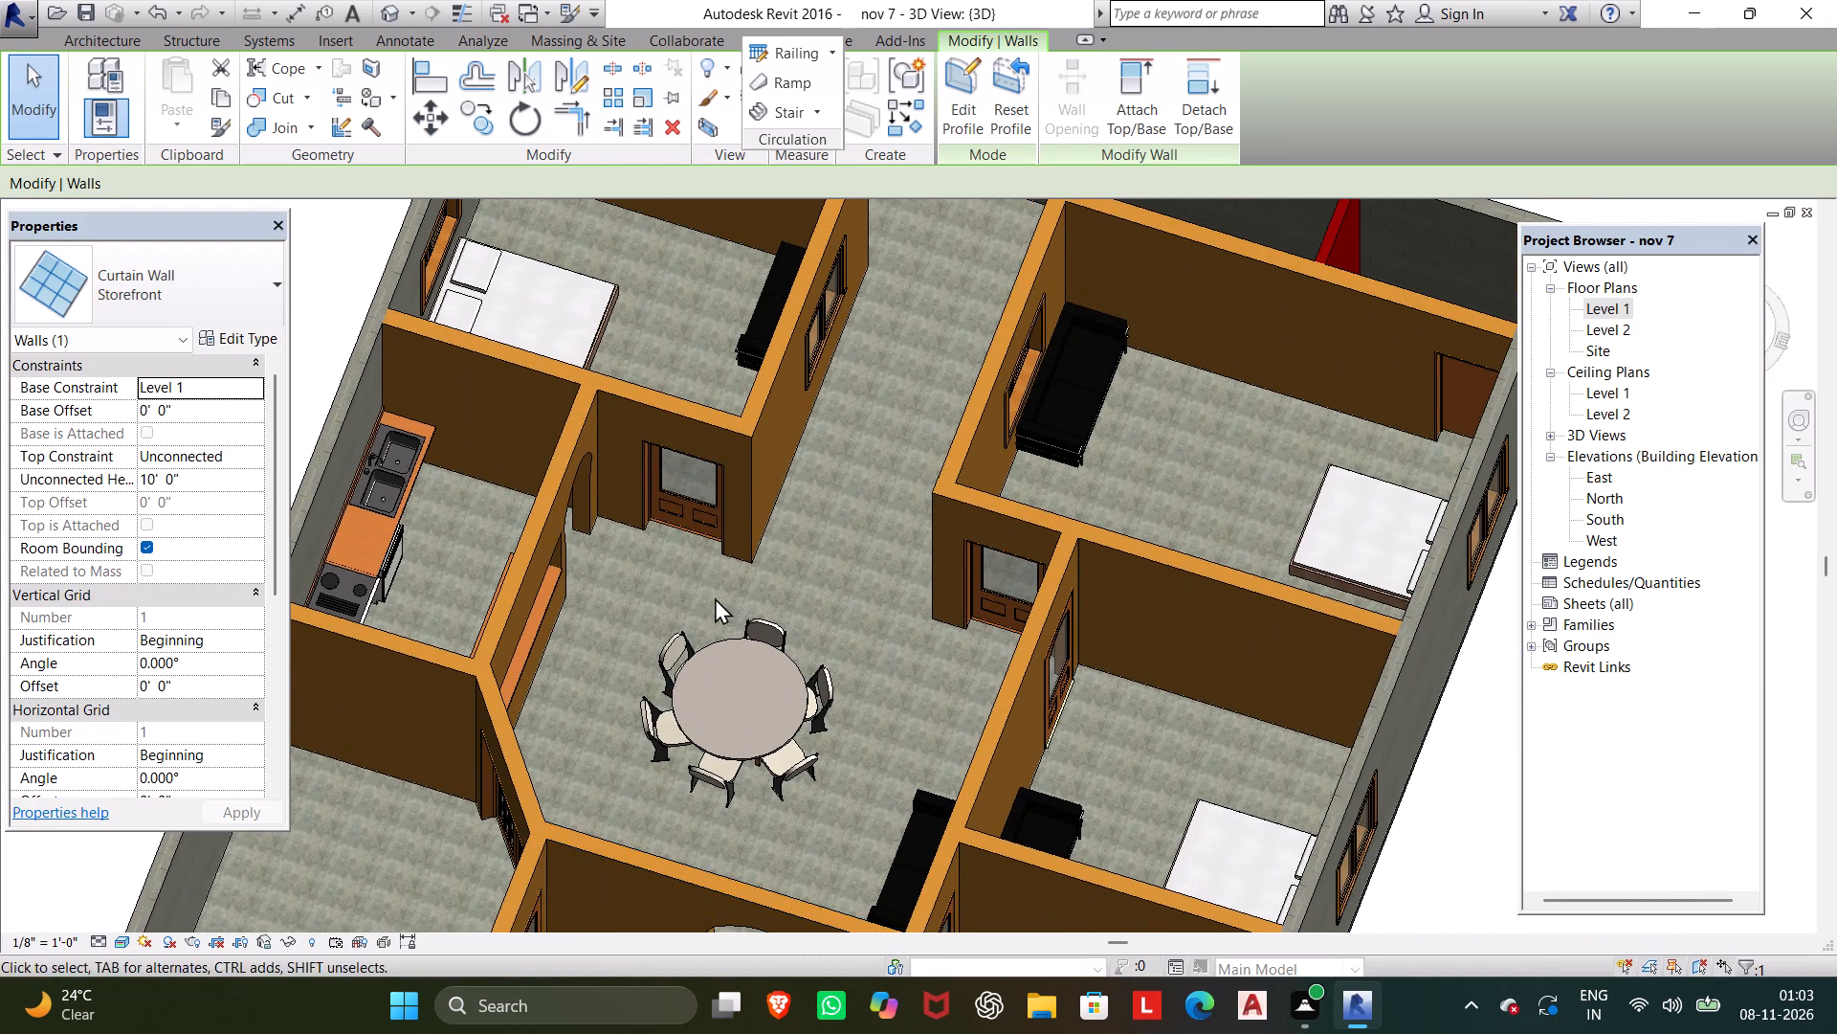
{"action": "middle_click_drag", "start_coordinate": [706, 643], "coordinate": [716, 750]}
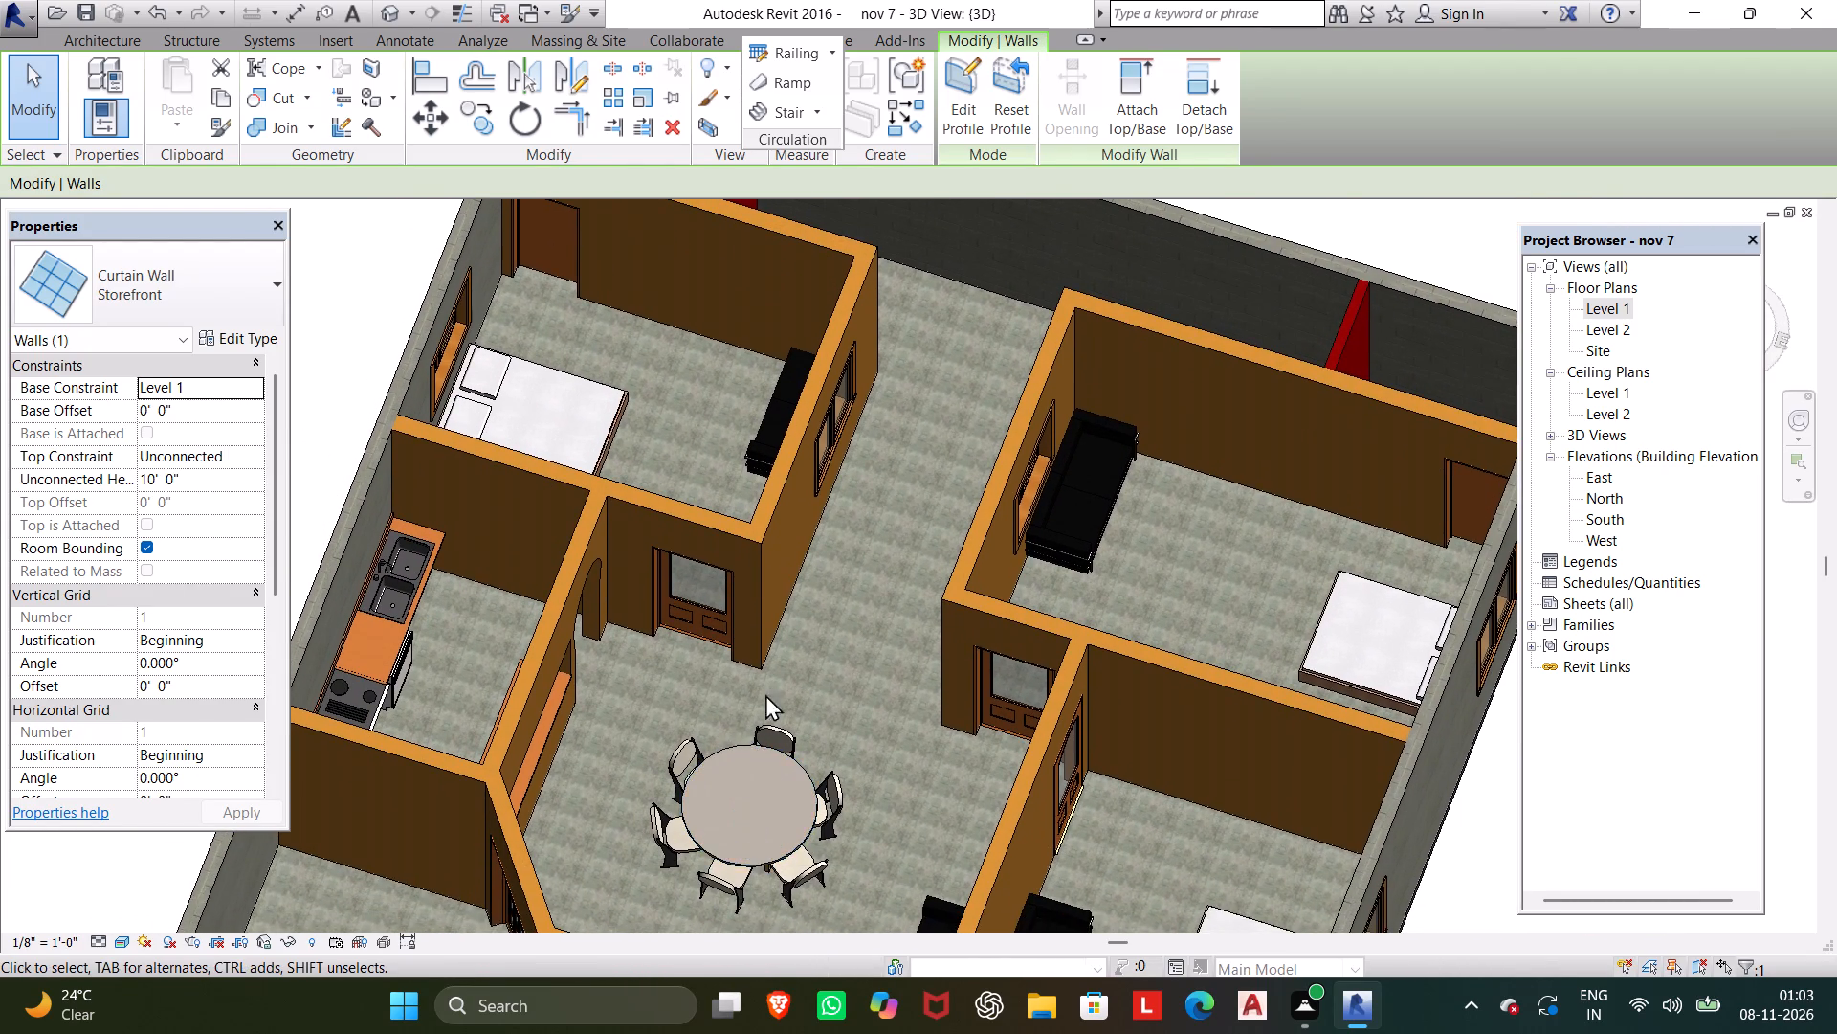
{"action": "scroll", "coordinate": [798, 680], "scroll_direction": "down", "scroll_amount": 2}
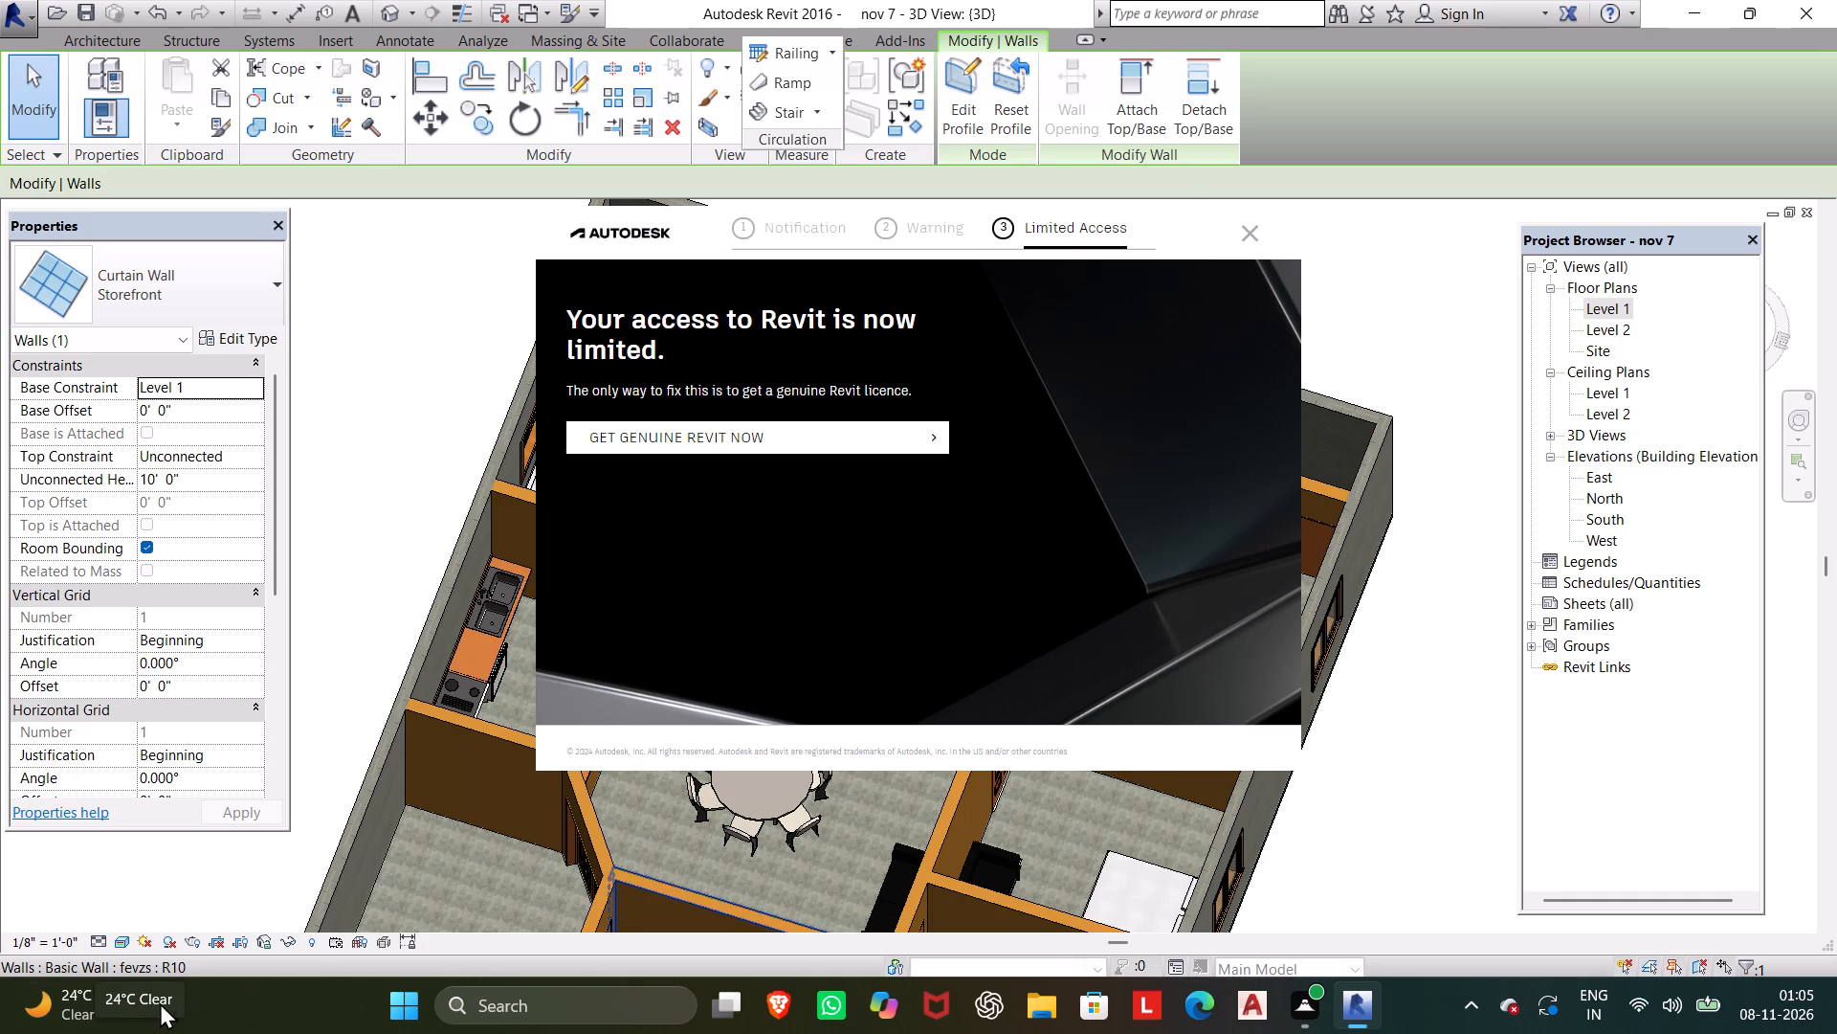
Close the Autodesk access notice covering the 3D view.
{"action": "left_click", "coordinate": [1254, 230]}
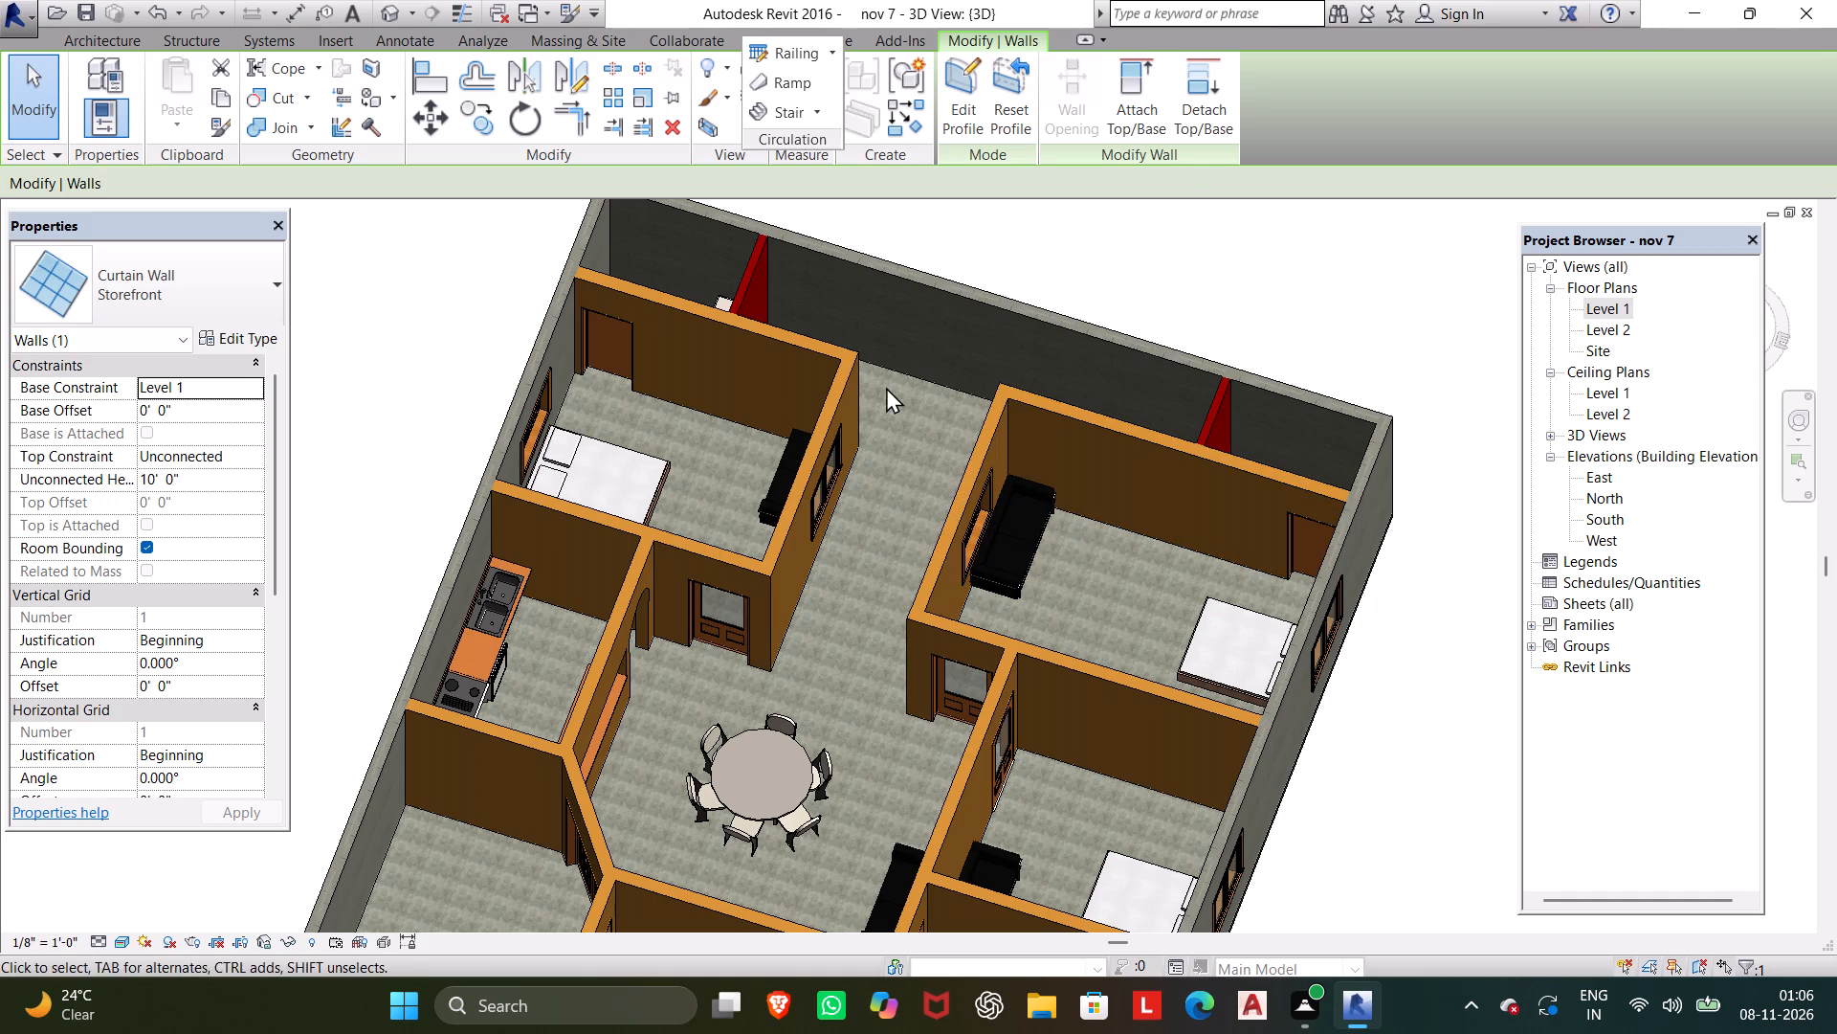
Open the Level 1 floor plan and dismiss the Autodesk access notice that covers it.
{"action": "scroll", "coordinate": [782, 411], "scroll_direction": "down", "scroll_amount": 2}
{"action": "middle_click_drag", "start_coordinate": [786, 395], "coordinate": [805, 344]}
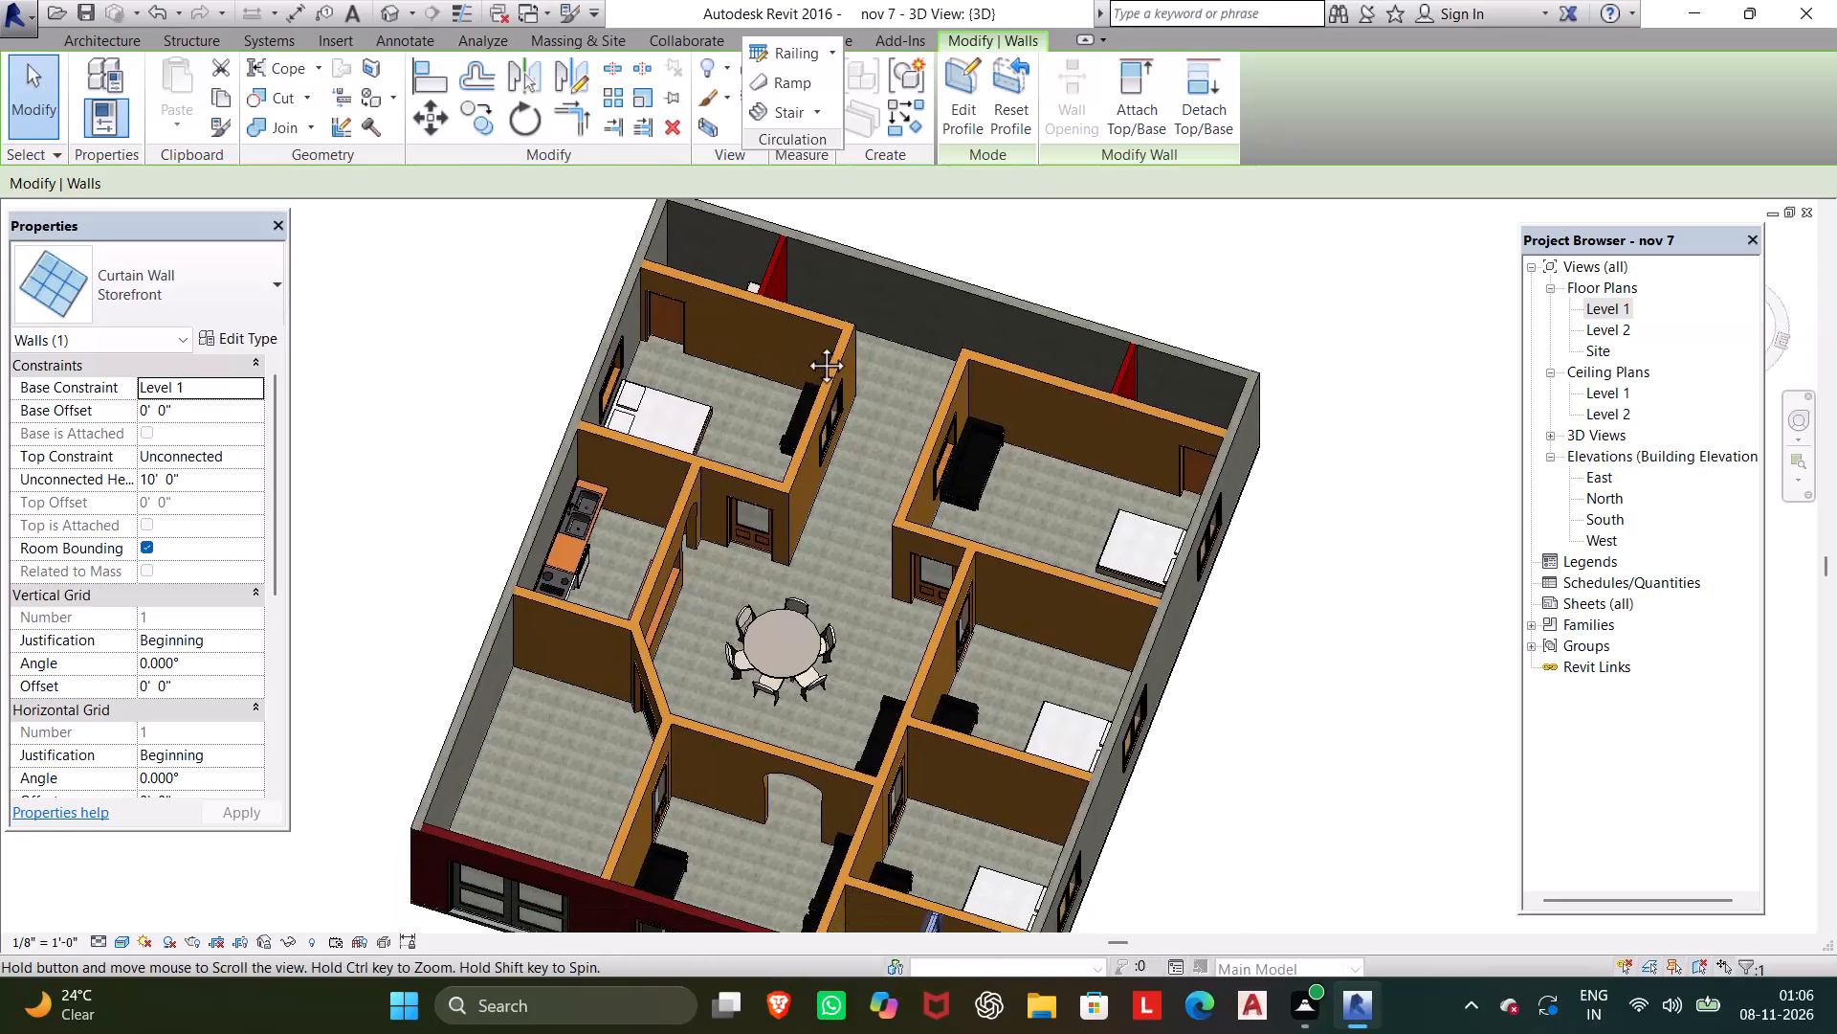
{"action": "middle_click_drag", "start_coordinate": [805, 344], "coordinate": [808, 338]}
{"action": "middle_click_drag", "start_coordinate": [924, 335], "coordinate": [980, 227]}
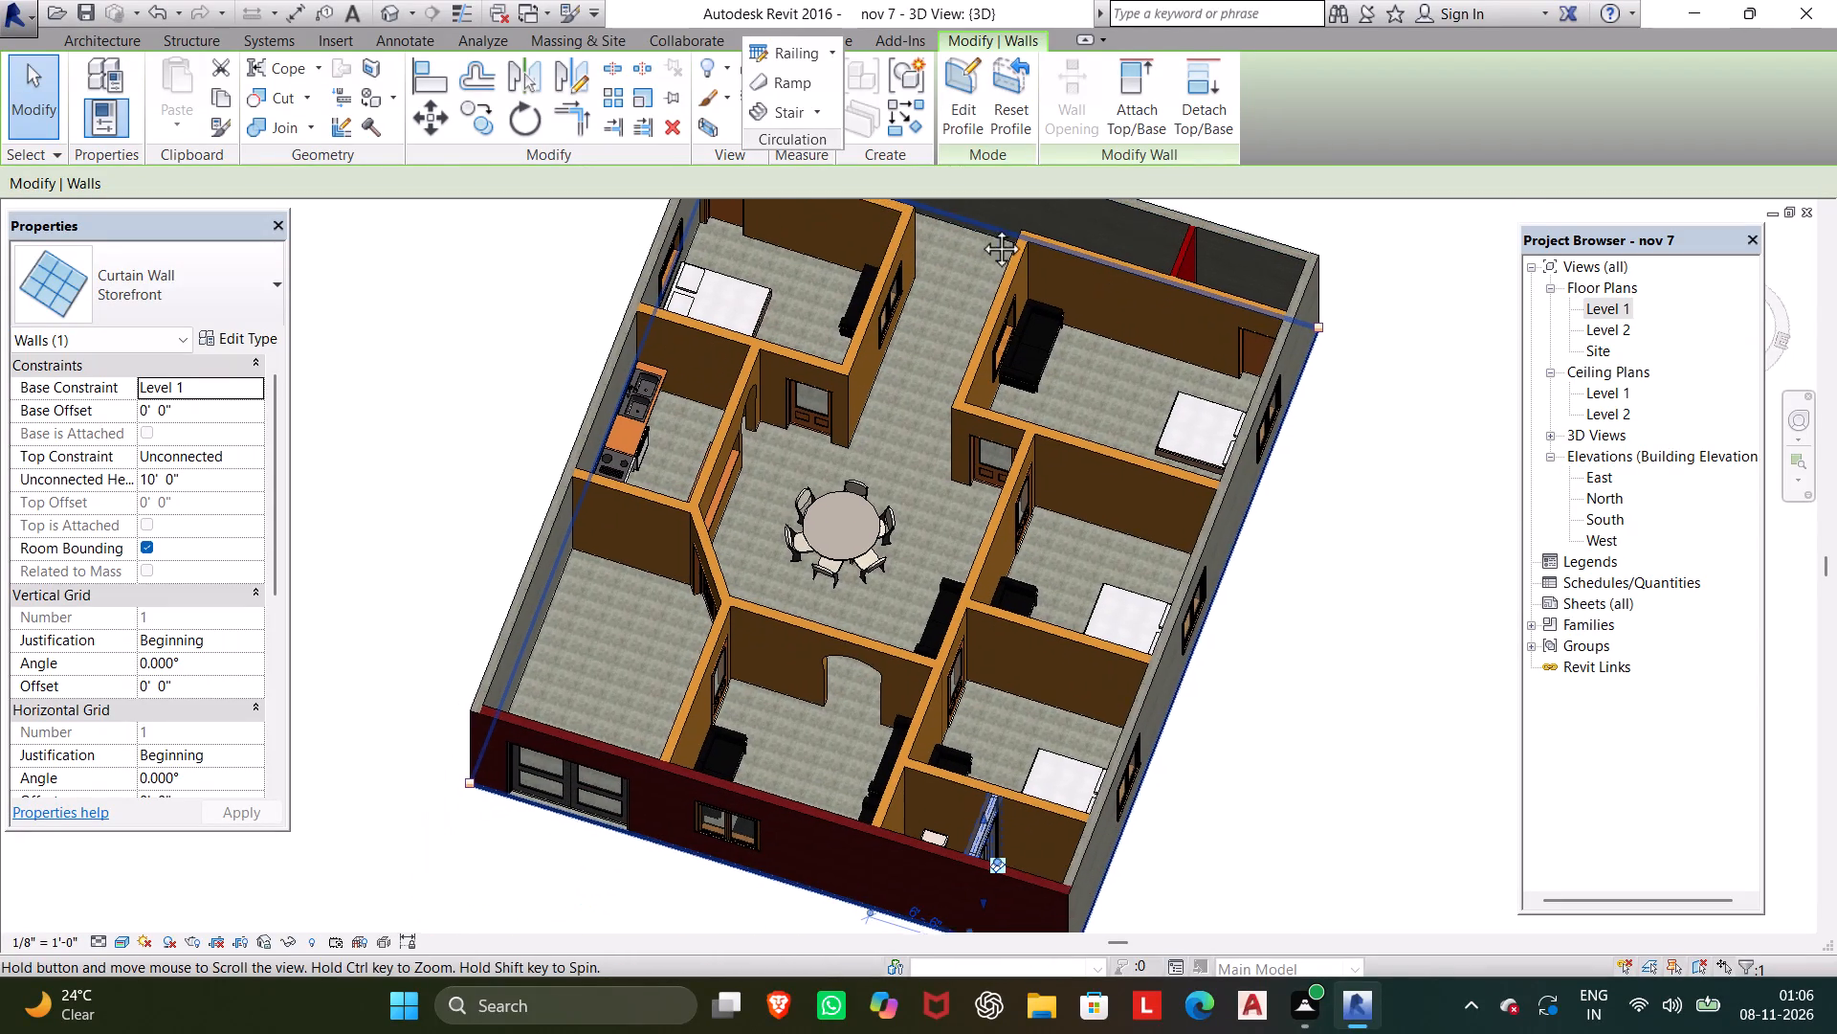
{"action": "middle_click_drag", "start_coordinate": [980, 227], "coordinate": [980, 224]}
{"action": "double_click", "coordinate": [1596, 301]}
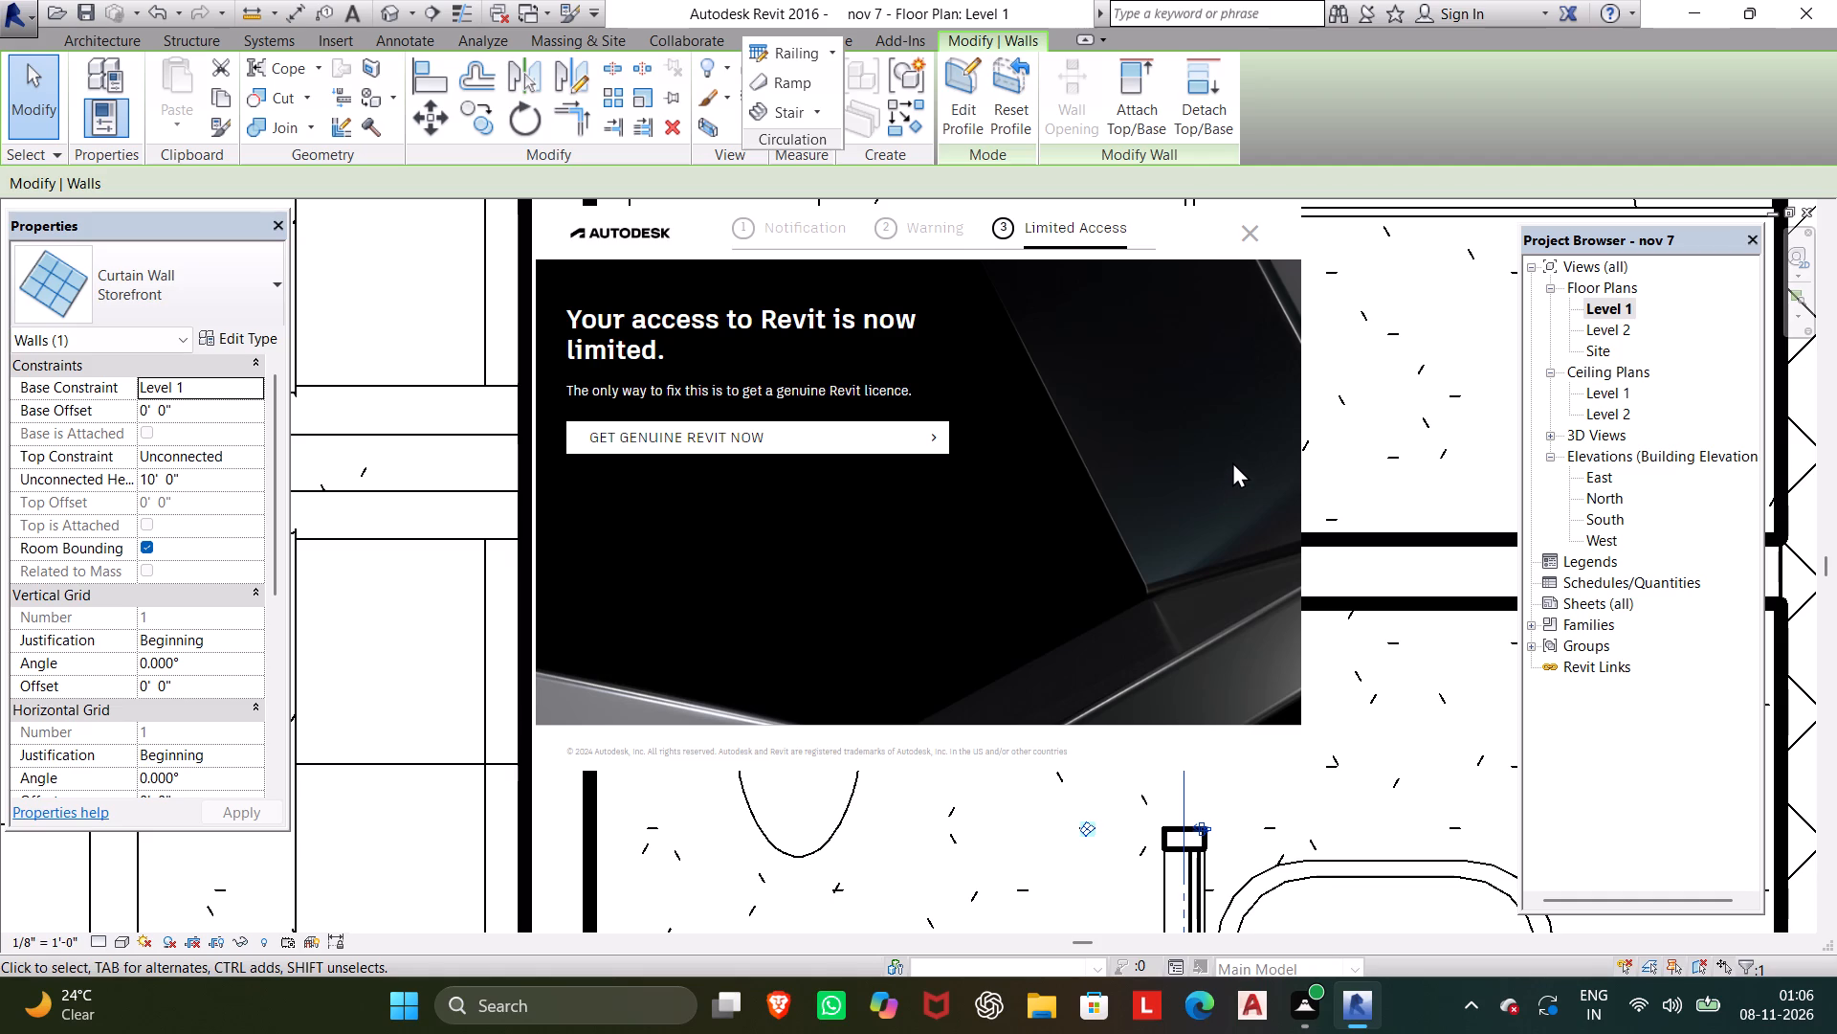
{"action": "left_click", "coordinate": [1247, 236]}
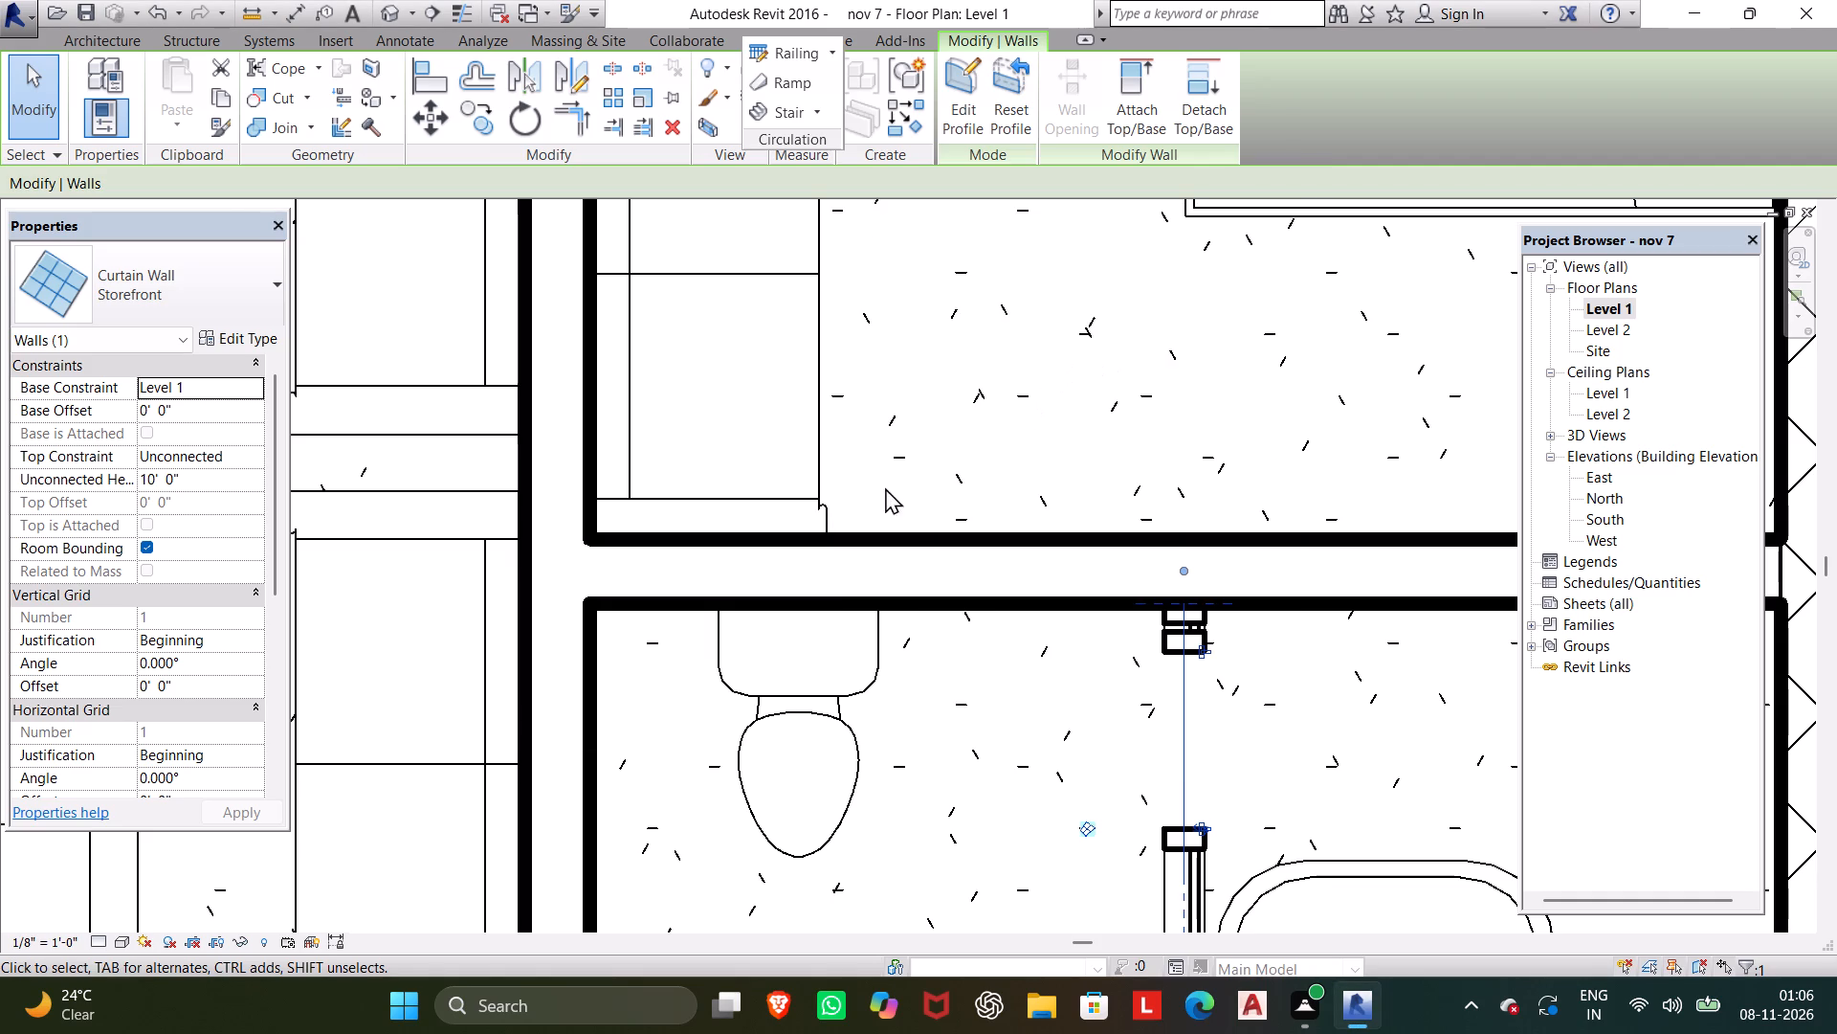
Start placing a door and browse the US Imperial family library to the Residential folder within Doors.
{"action": "scroll", "coordinate": [676, 840], "scroll_direction": "down", "scroll_amount": 4}
{"action": "scroll", "coordinate": [804, 554], "scroll_direction": "down", "scroll_amount": 1}
{"action": "middle_click_drag", "start_coordinate": [806, 554], "coordinate": [902, 586]}
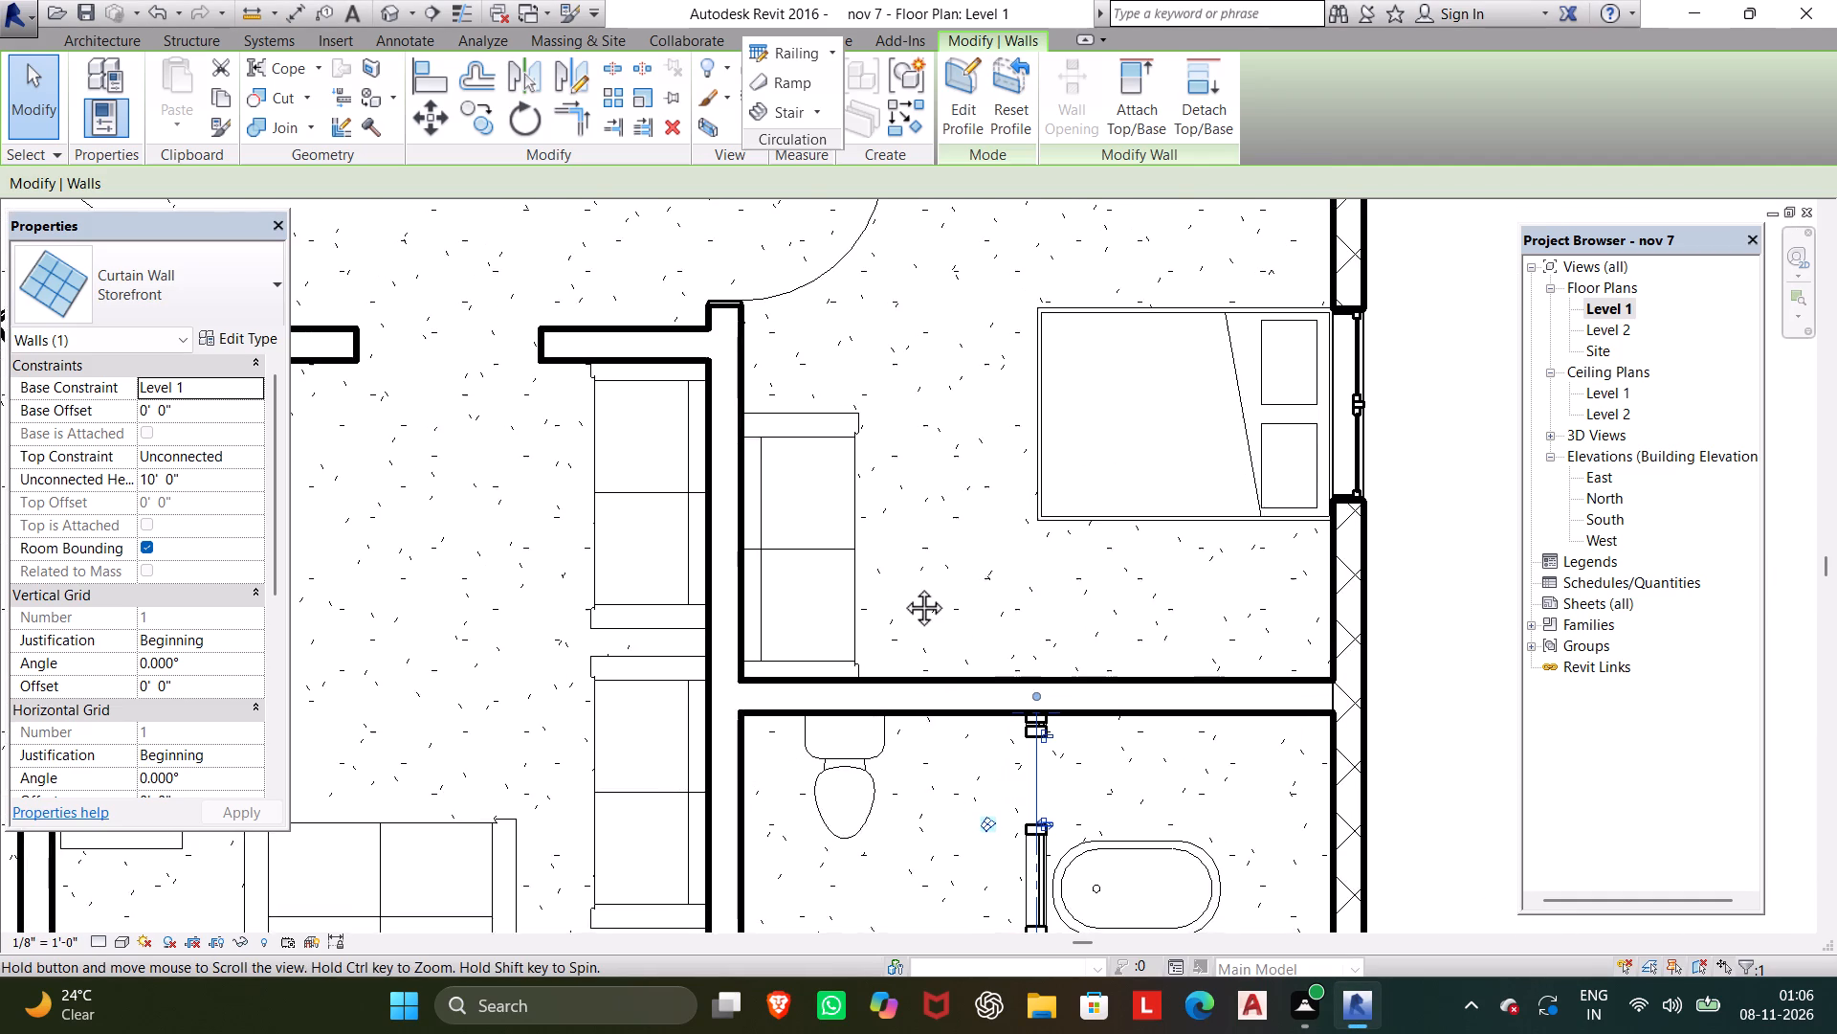
{"action": "middle_click_drag", "start_coordinate": [902, 586], "coordinate": [879, 569]}
{"action": "left_click", "coordinate": [88, 50]}
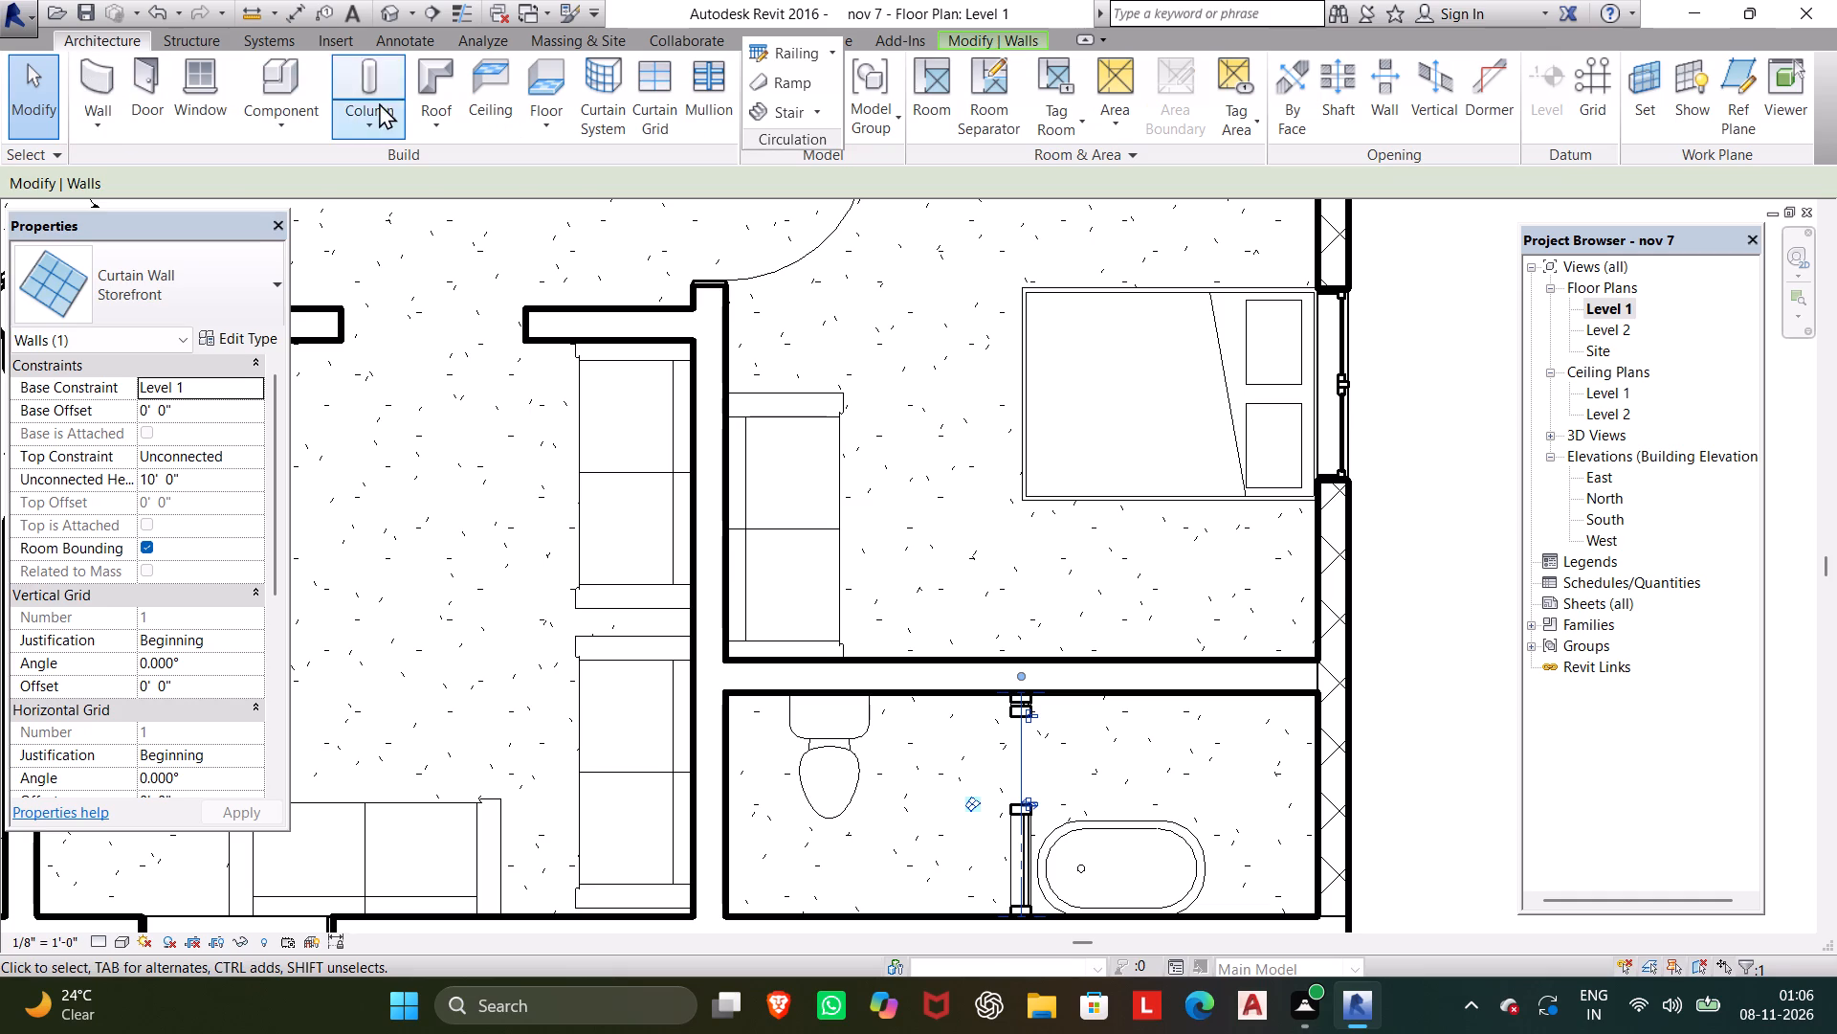
{"action": "left_click", "coordinate": [284, 86]}
{"action": "left_click", "coordinate": [93, 30]}
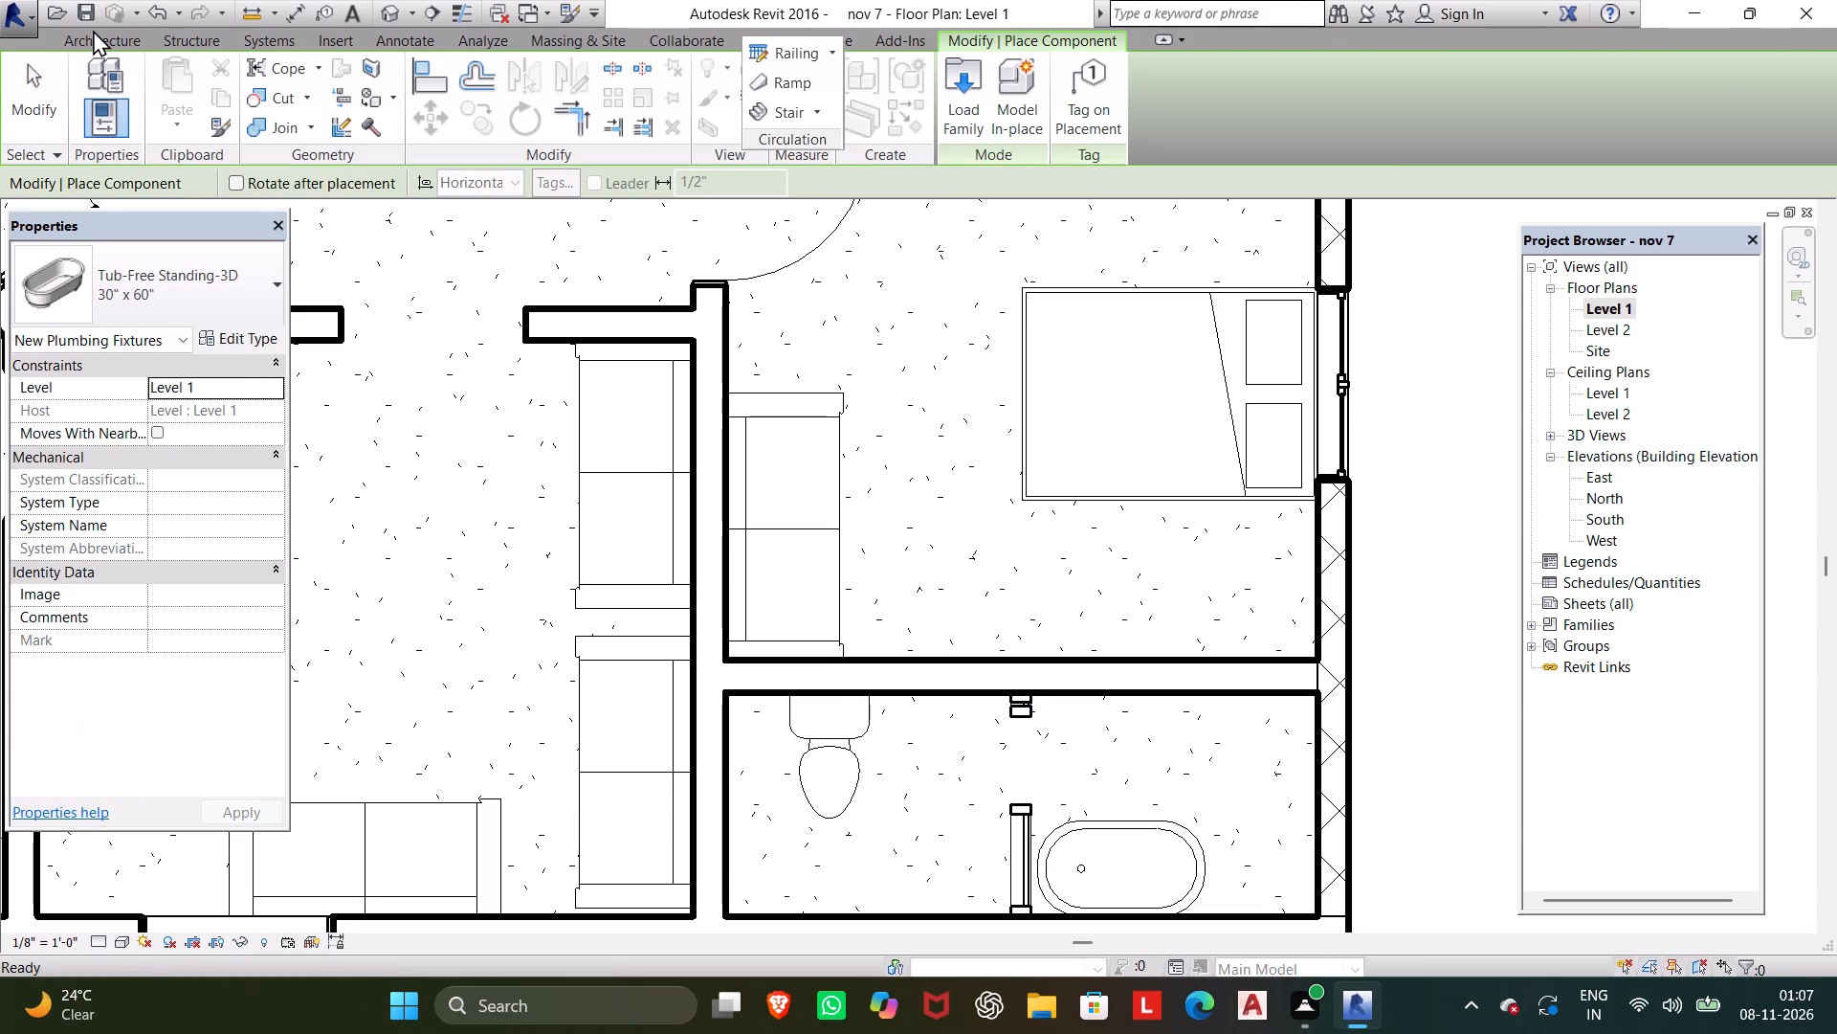
{"action": "left_click", "coordinate": [93, 34]}
{"action": "left_click", "coordinate": [160, 93]}
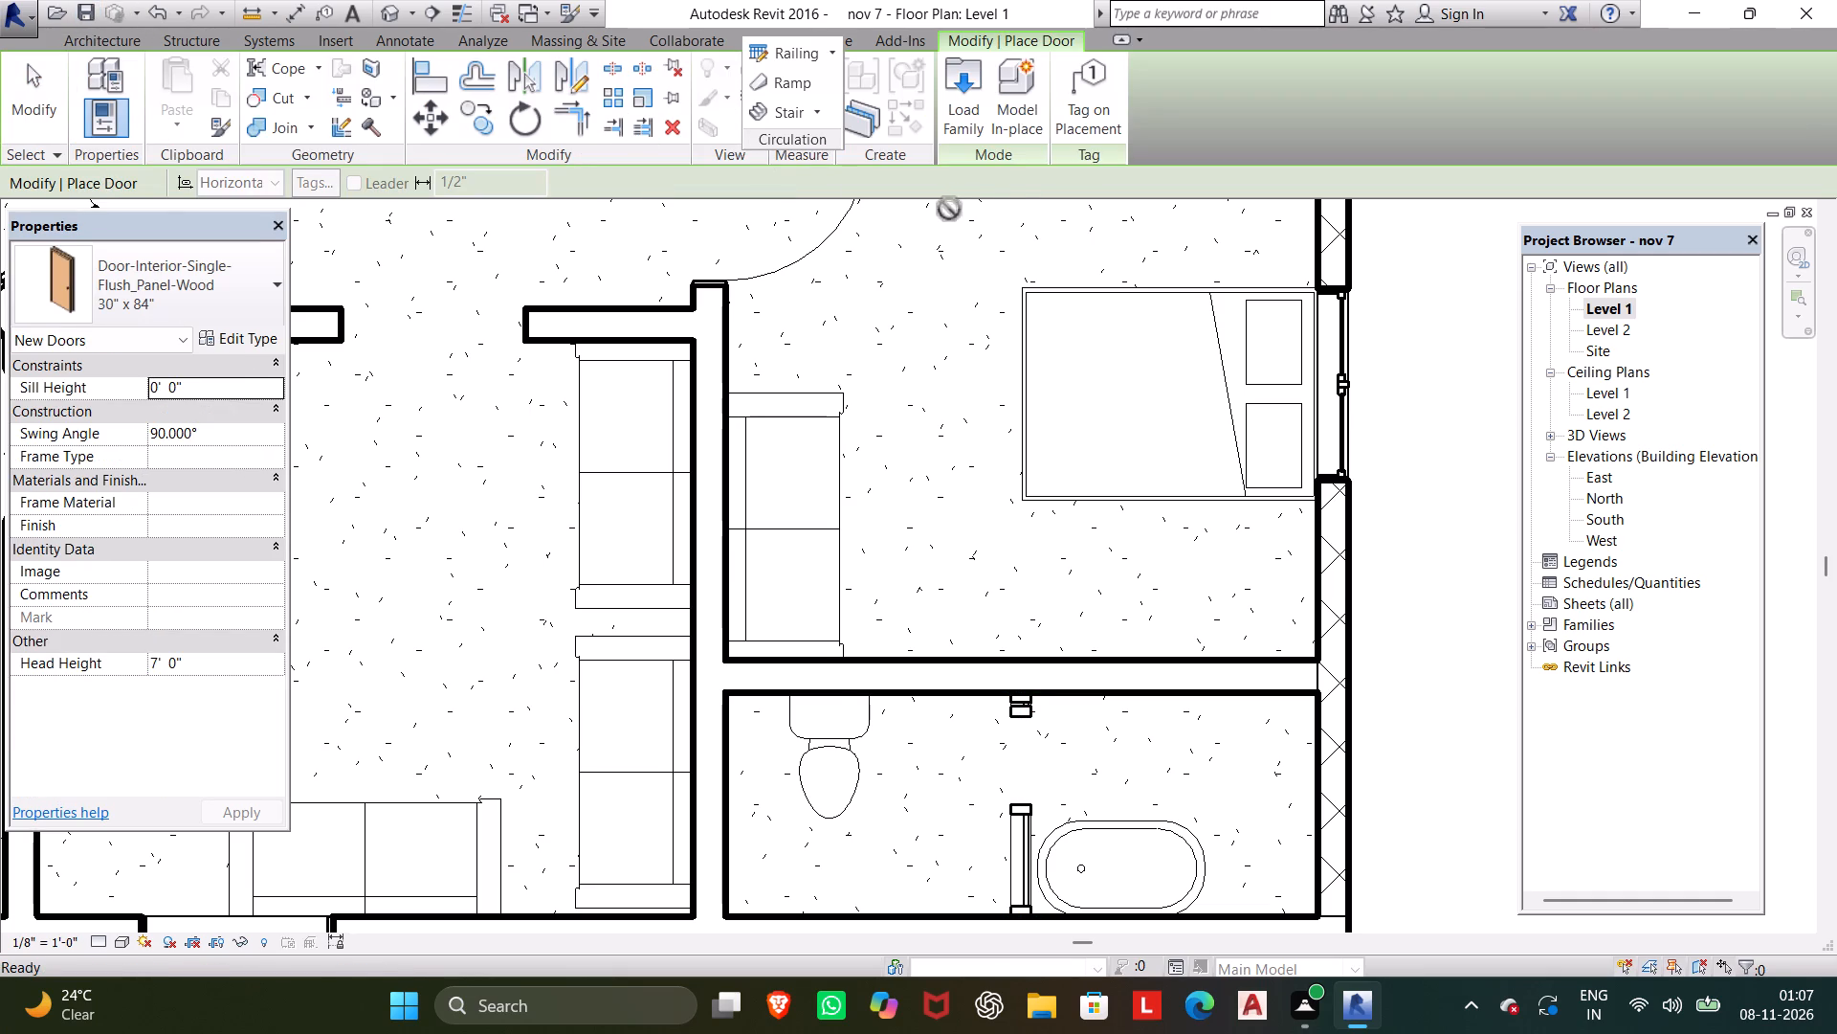
{"action": "left_click", "coordinate": [978, 125]}
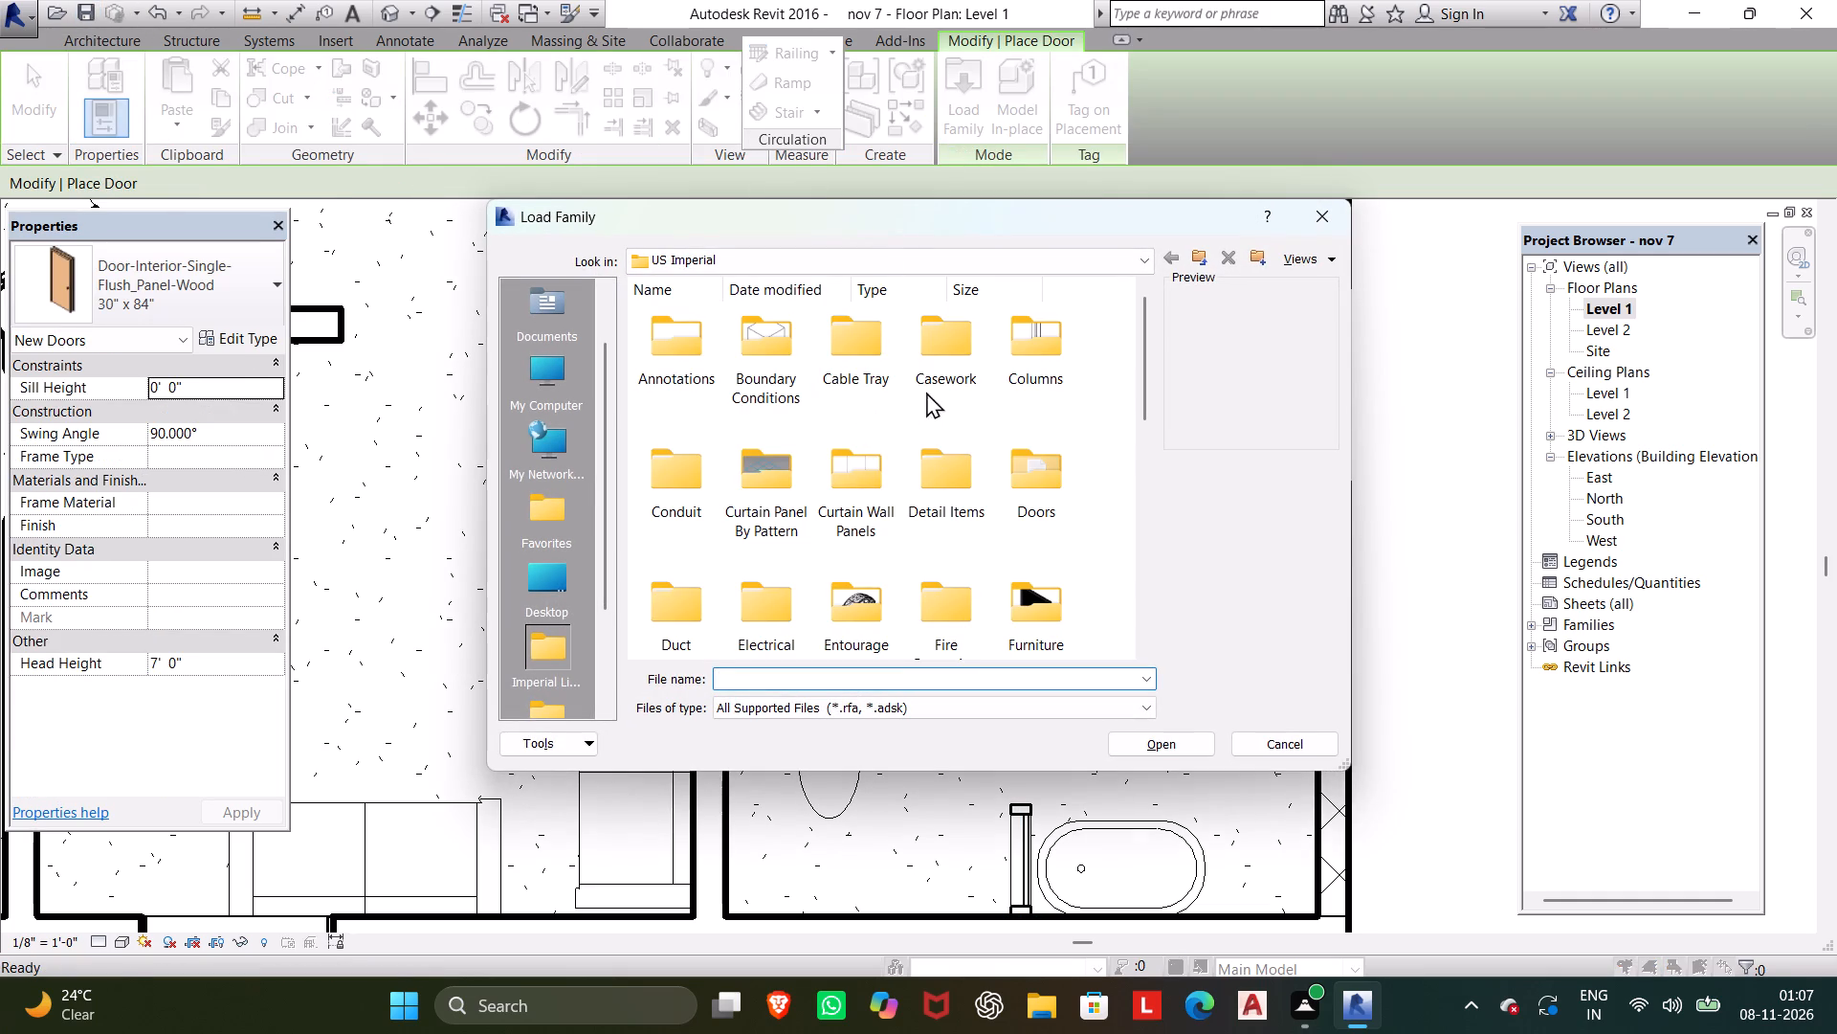
{"action": "left_click", "coordinate": [1022, 451]}
{"action": "left_click", "coordinate": [1122, 742]}
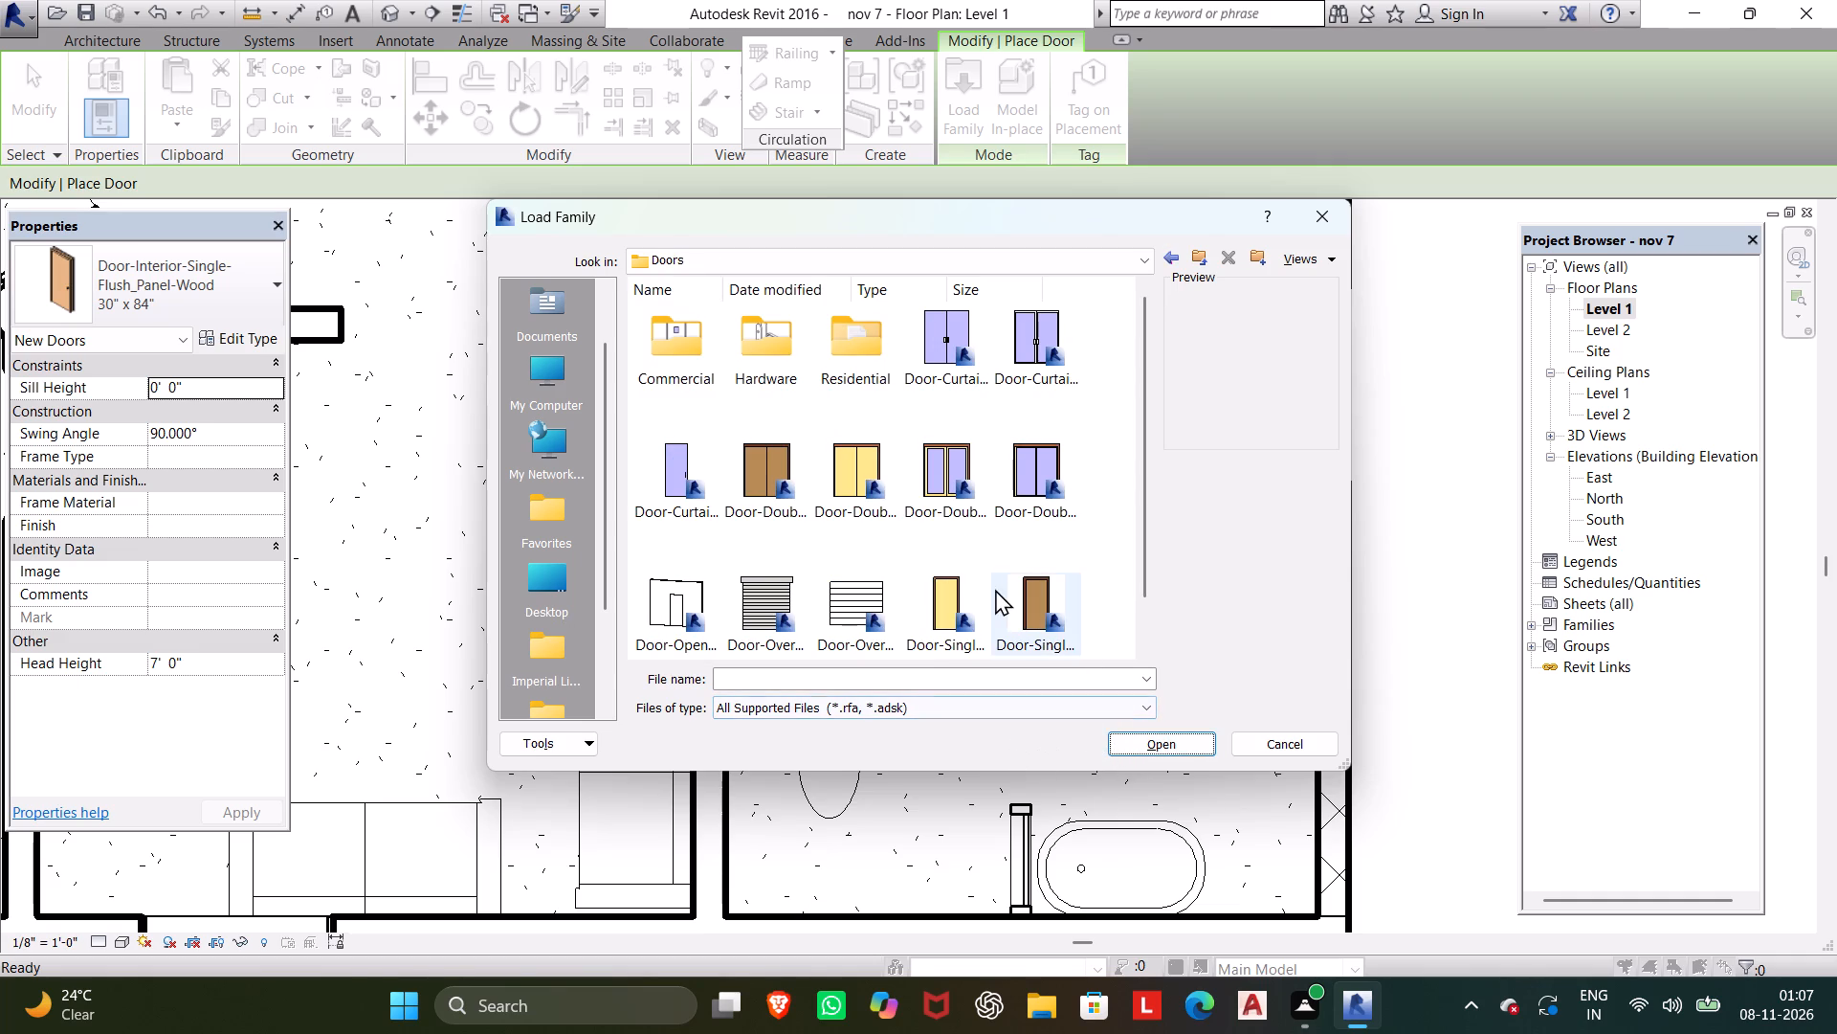
{"action": "scroll", "coordinate": [986, 610], "scroll_direction": "down", "scroll_amount": 3}
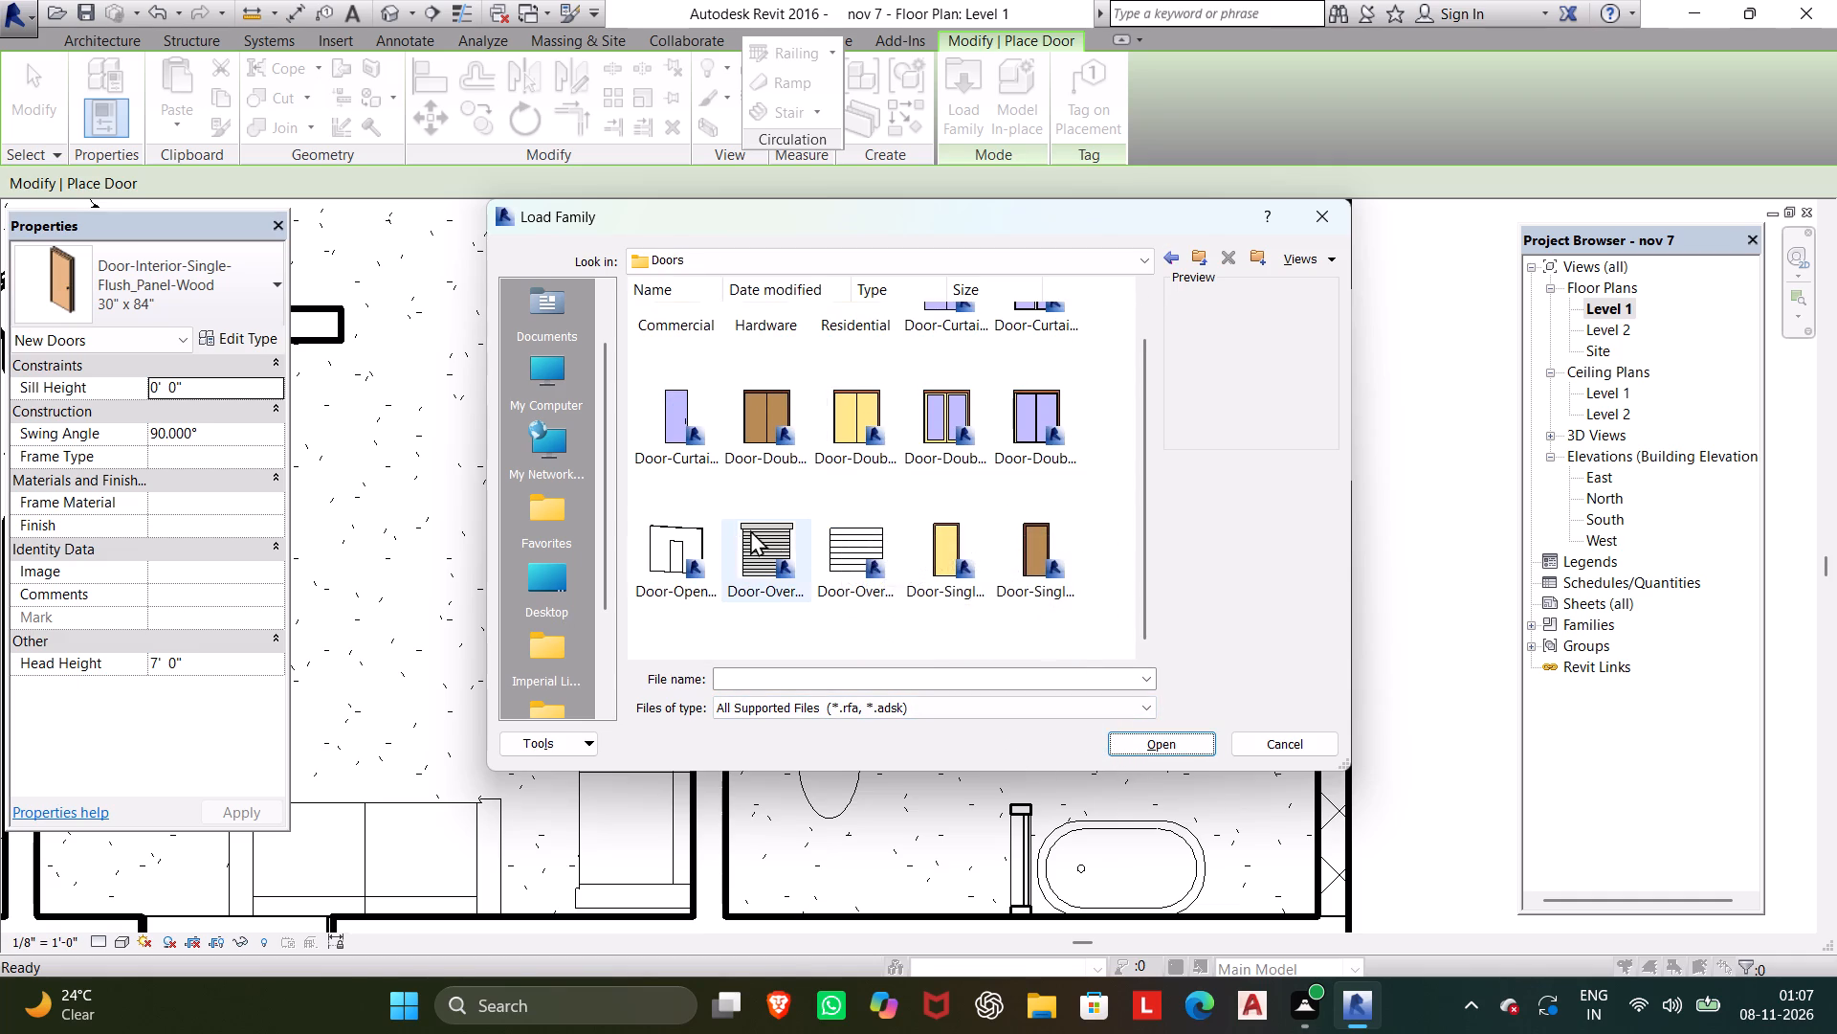
{"action": "left_click", "coordinate": [947, 546]}
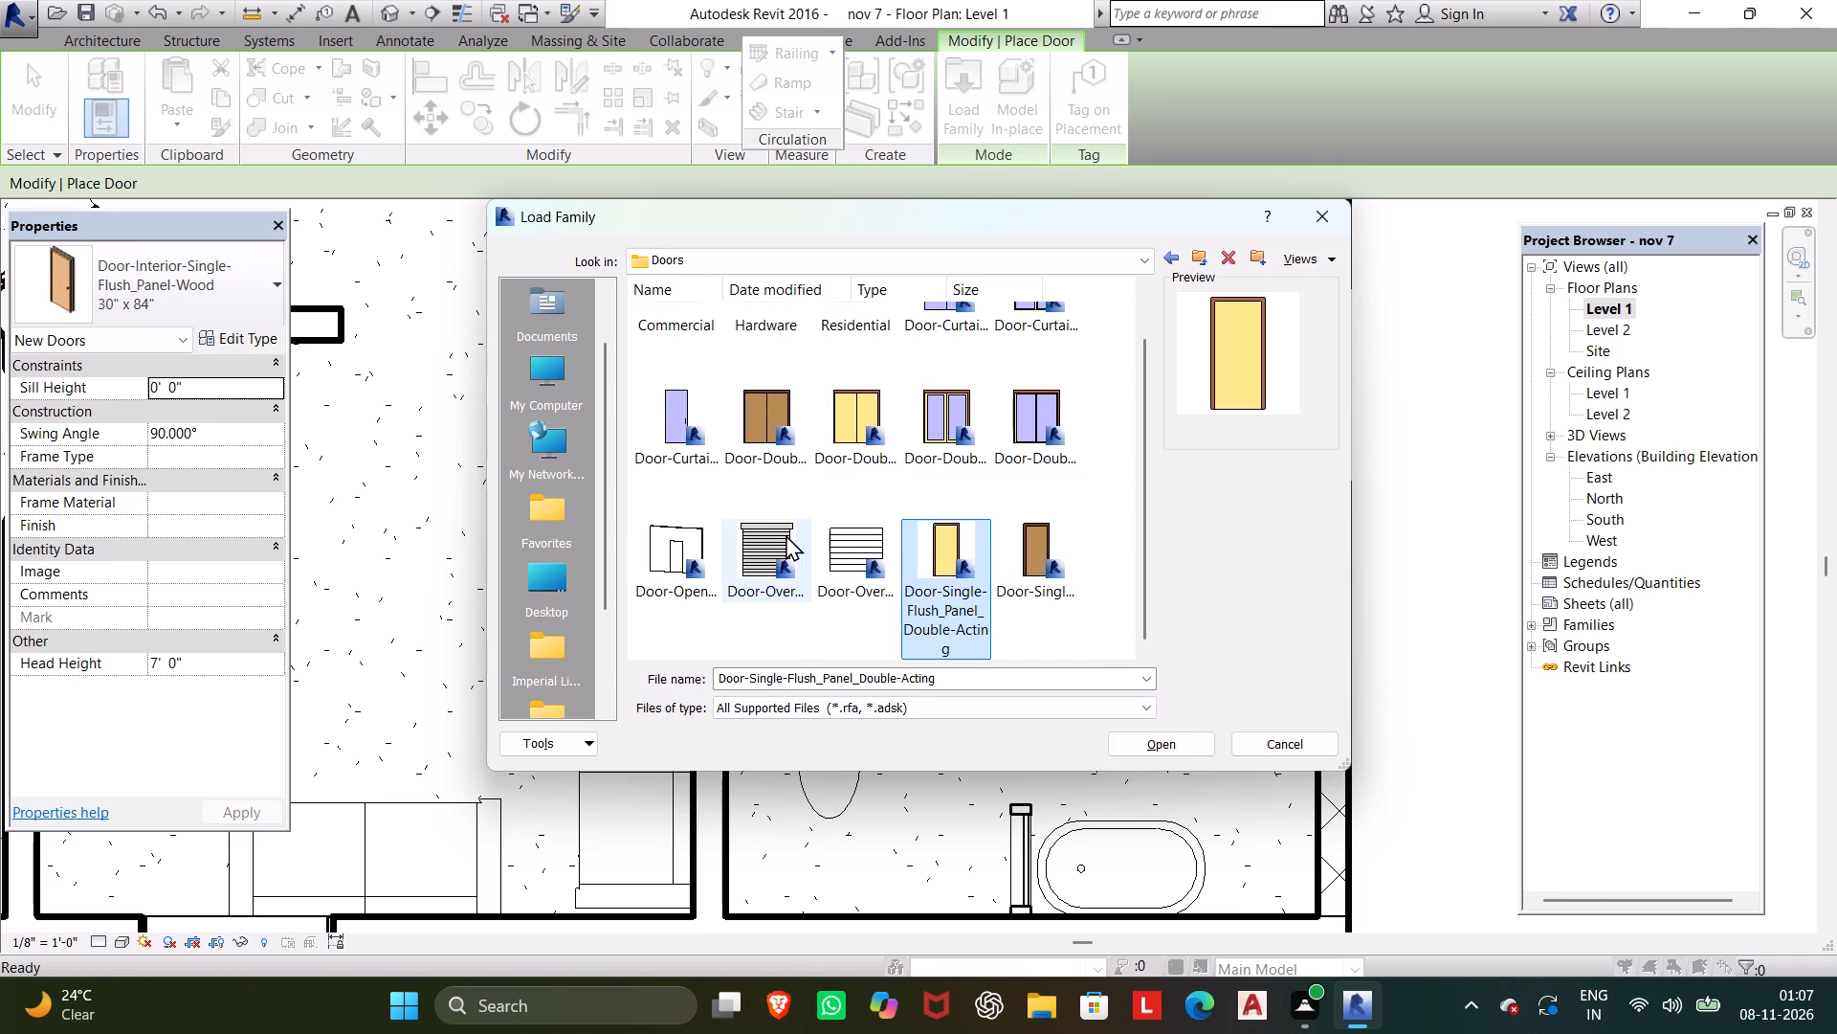
{"action": "left_click", "coordinate": [860, 336]}
{"action": "left_click", "coordinate": [860, 332]}
{"action": "left_click", "coordinate": [1176, 751]}
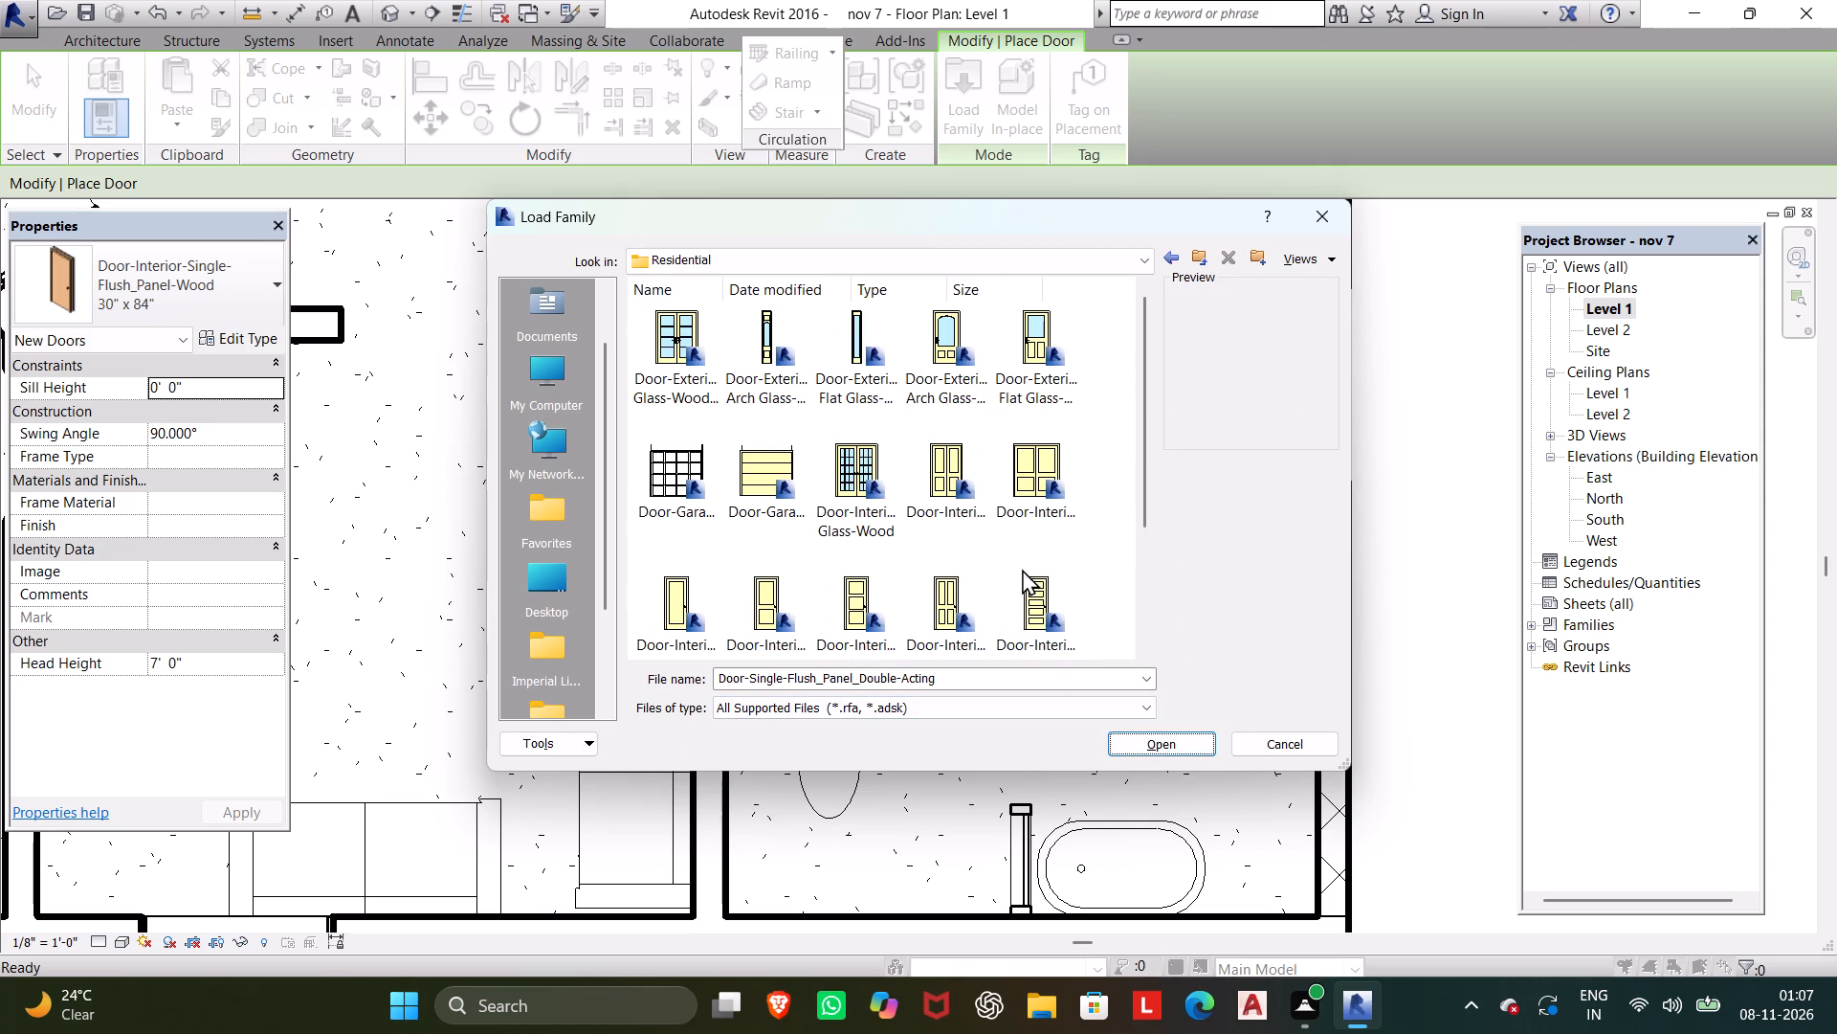
Load the Door-Interior-Single-Flush_Panel-Wood family with its 32" x 84" type.
{"action": "scroll", "coordinate": [1012, 573], "scroll_direction": "down", "scroll_amount": 4}
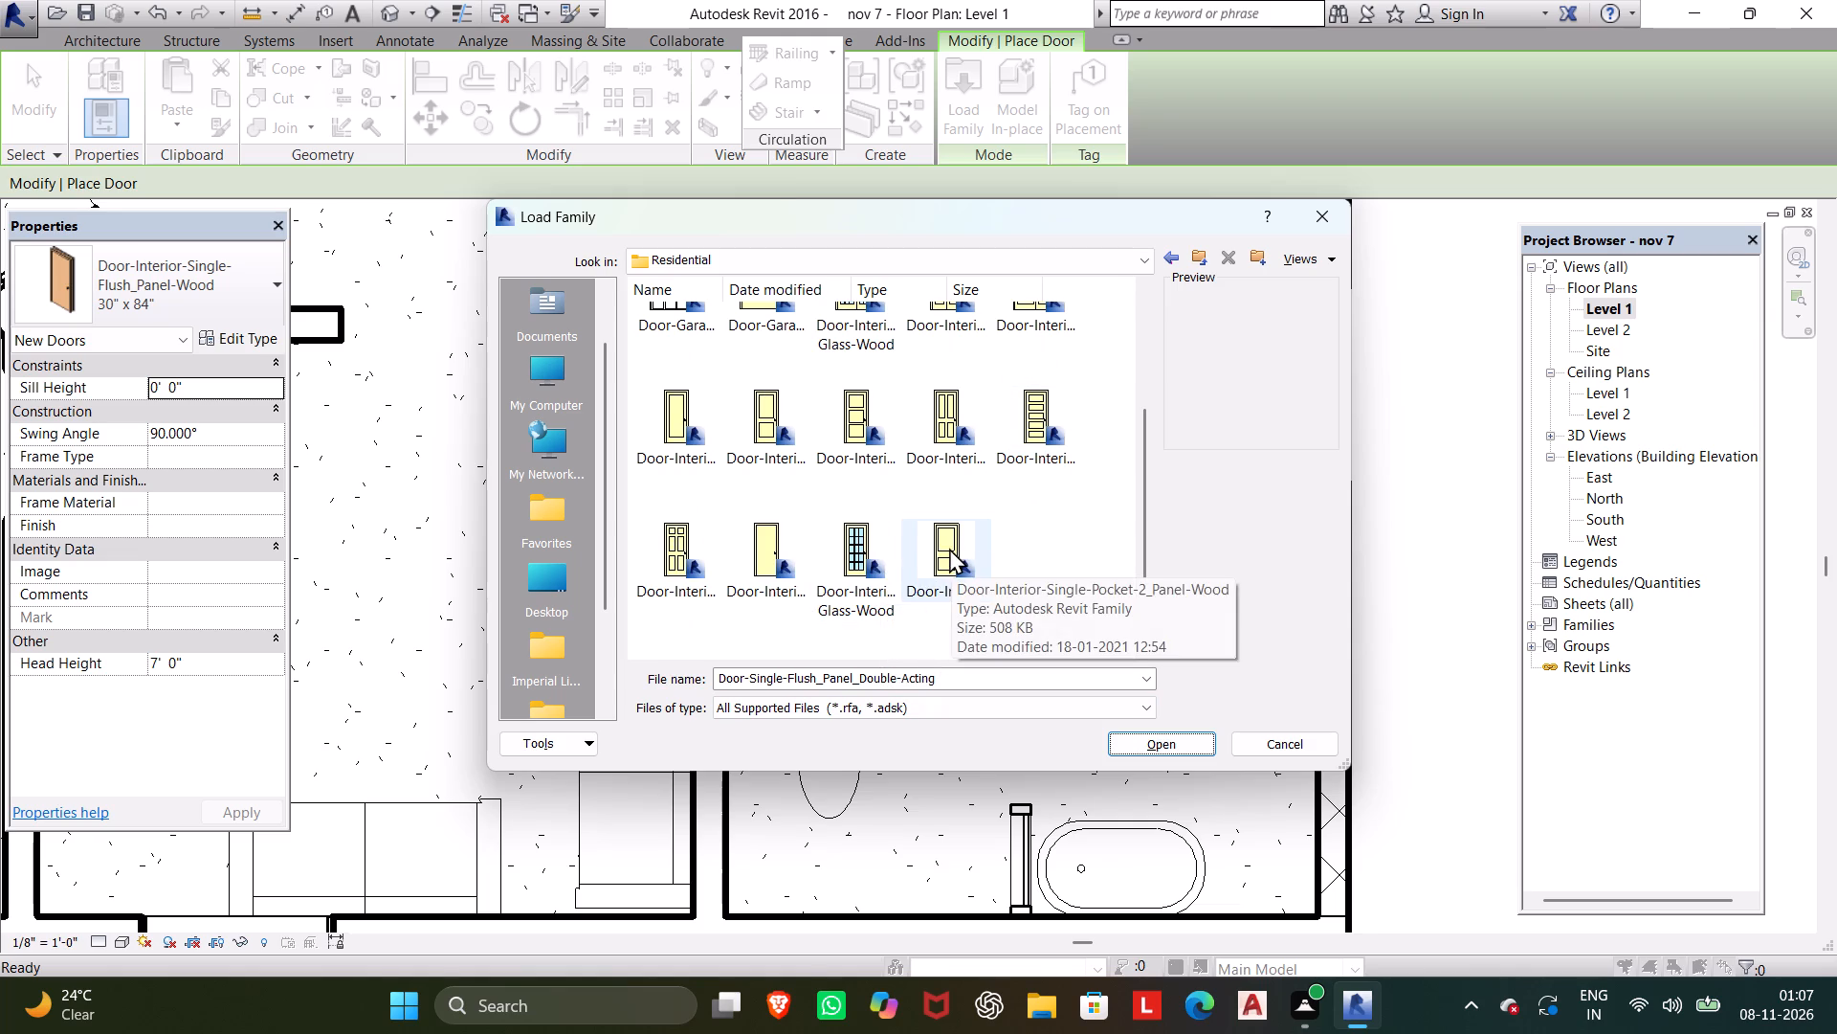
{"action": "left_click", "coordinate": [768, 547]}
{"action": "left_click", "coordinate": [1181, 740]}
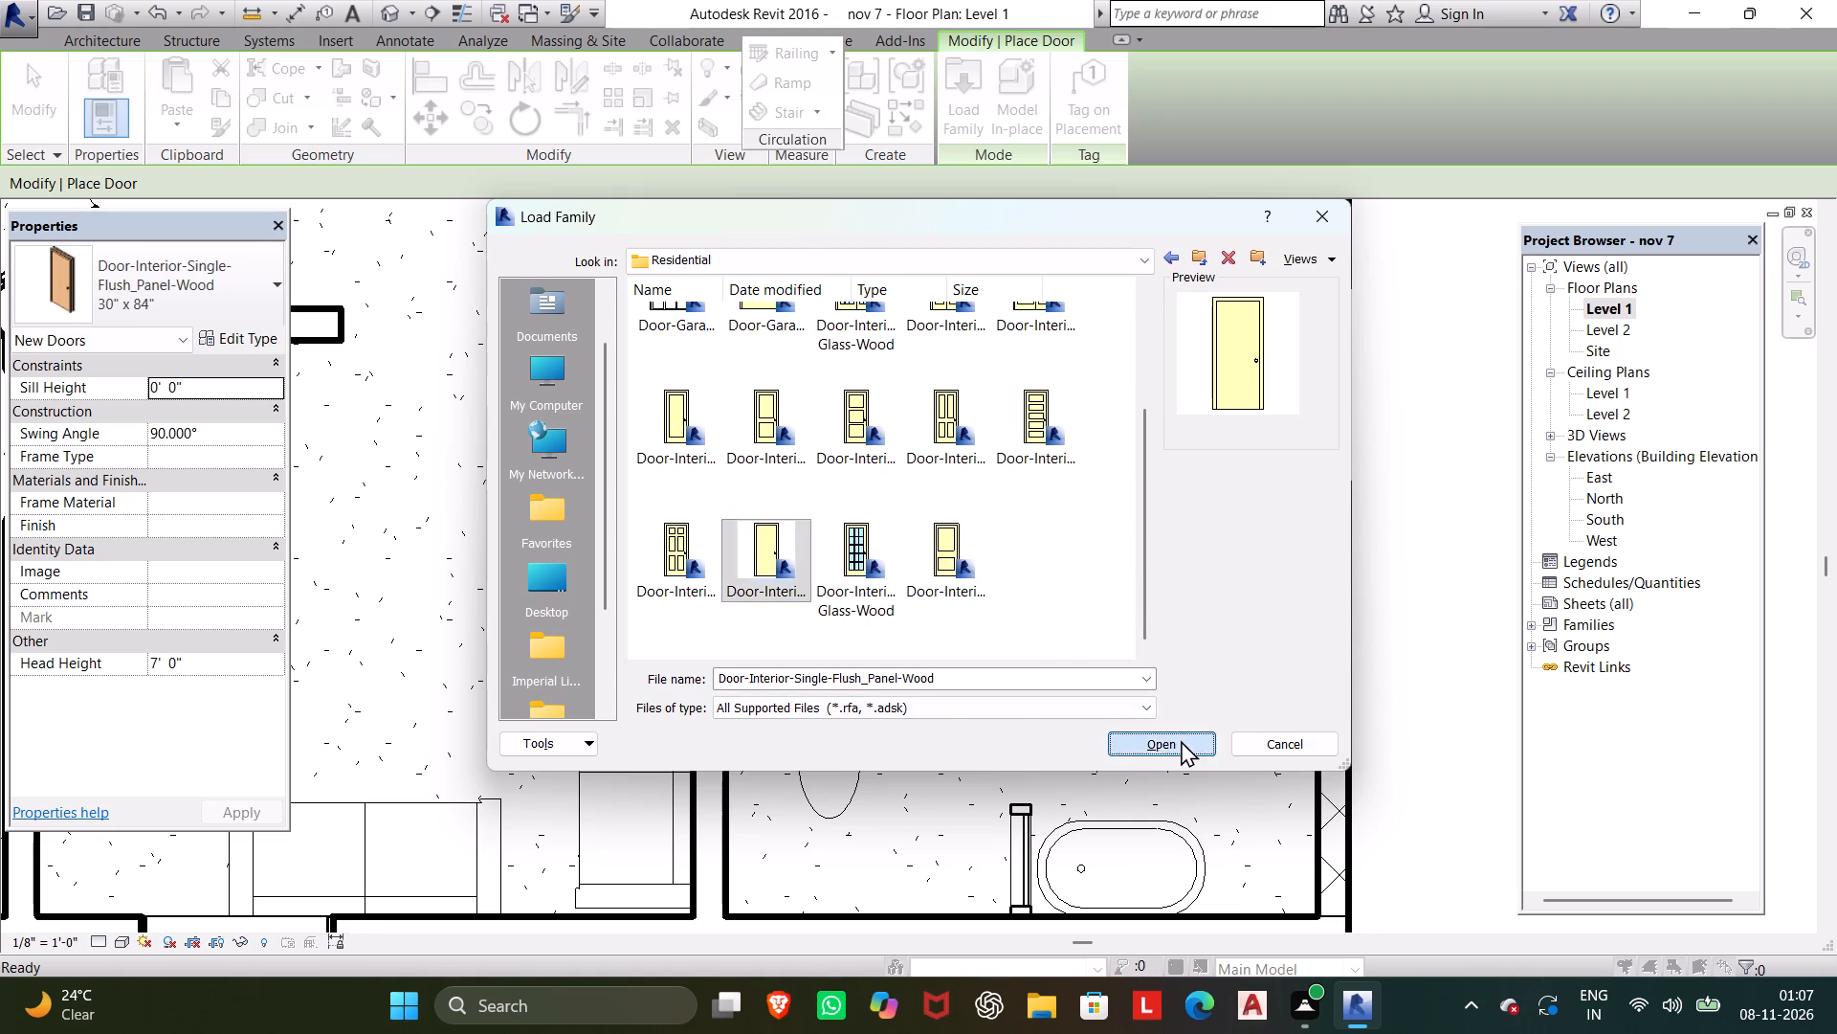
{"action": "scroll", "coordinate": [985, 579], "scroll_direction": "down", "scroll_amount": 6}
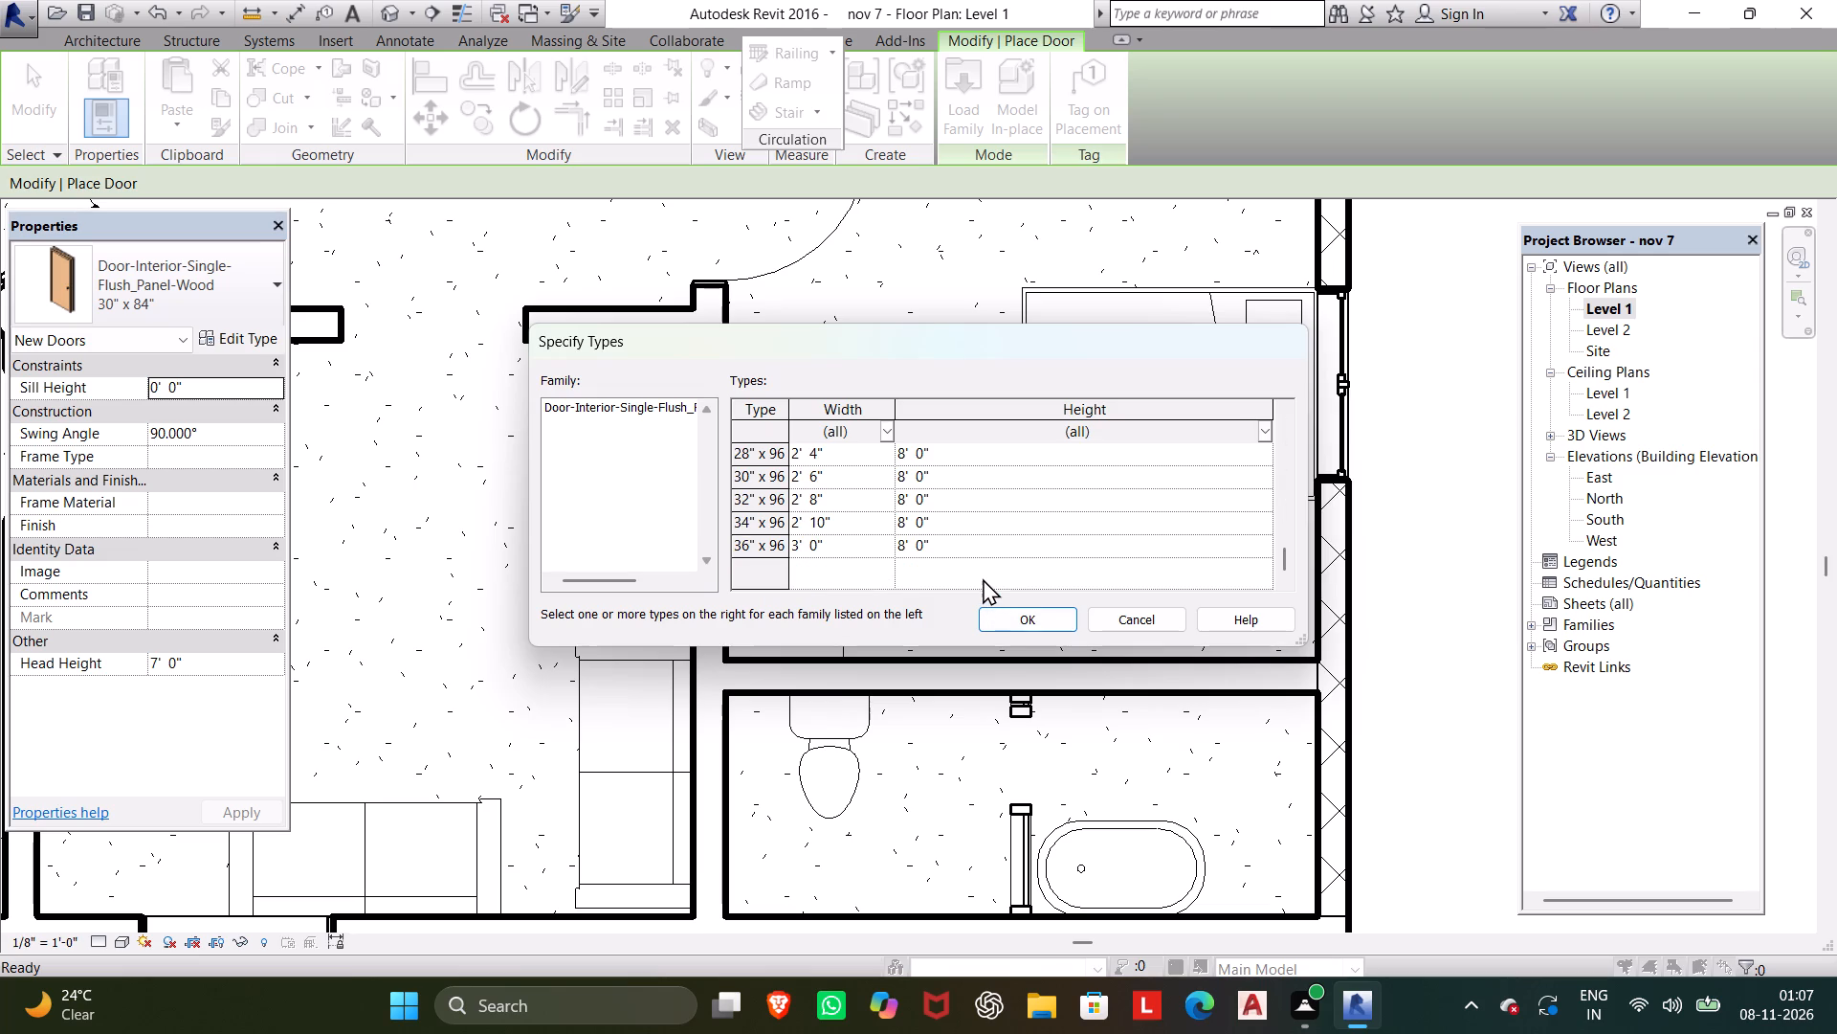
{"action": "scroll", "coordinate": [987, 575], "scroll_direction": "up", "scroll_amount": 3}
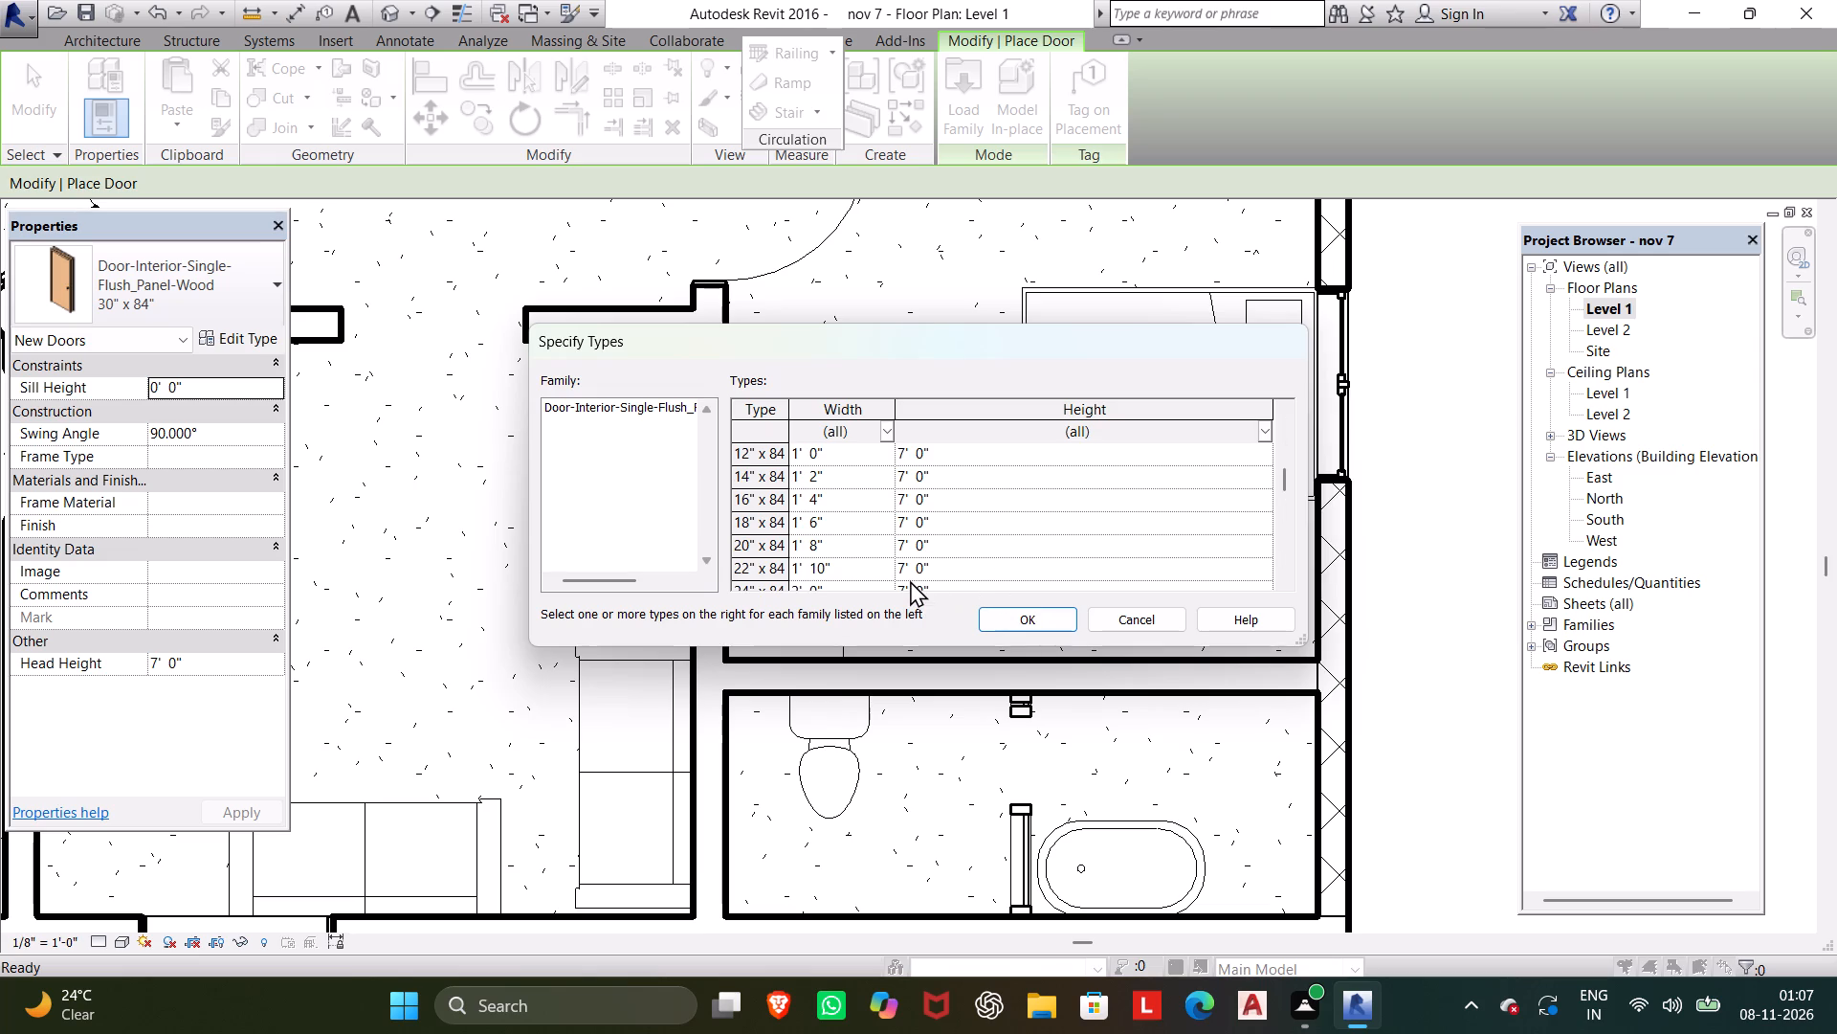
{"action": "scroll", "coordinate": [910, 580], "scroll_direction": "down", "scroll_amount": 2}
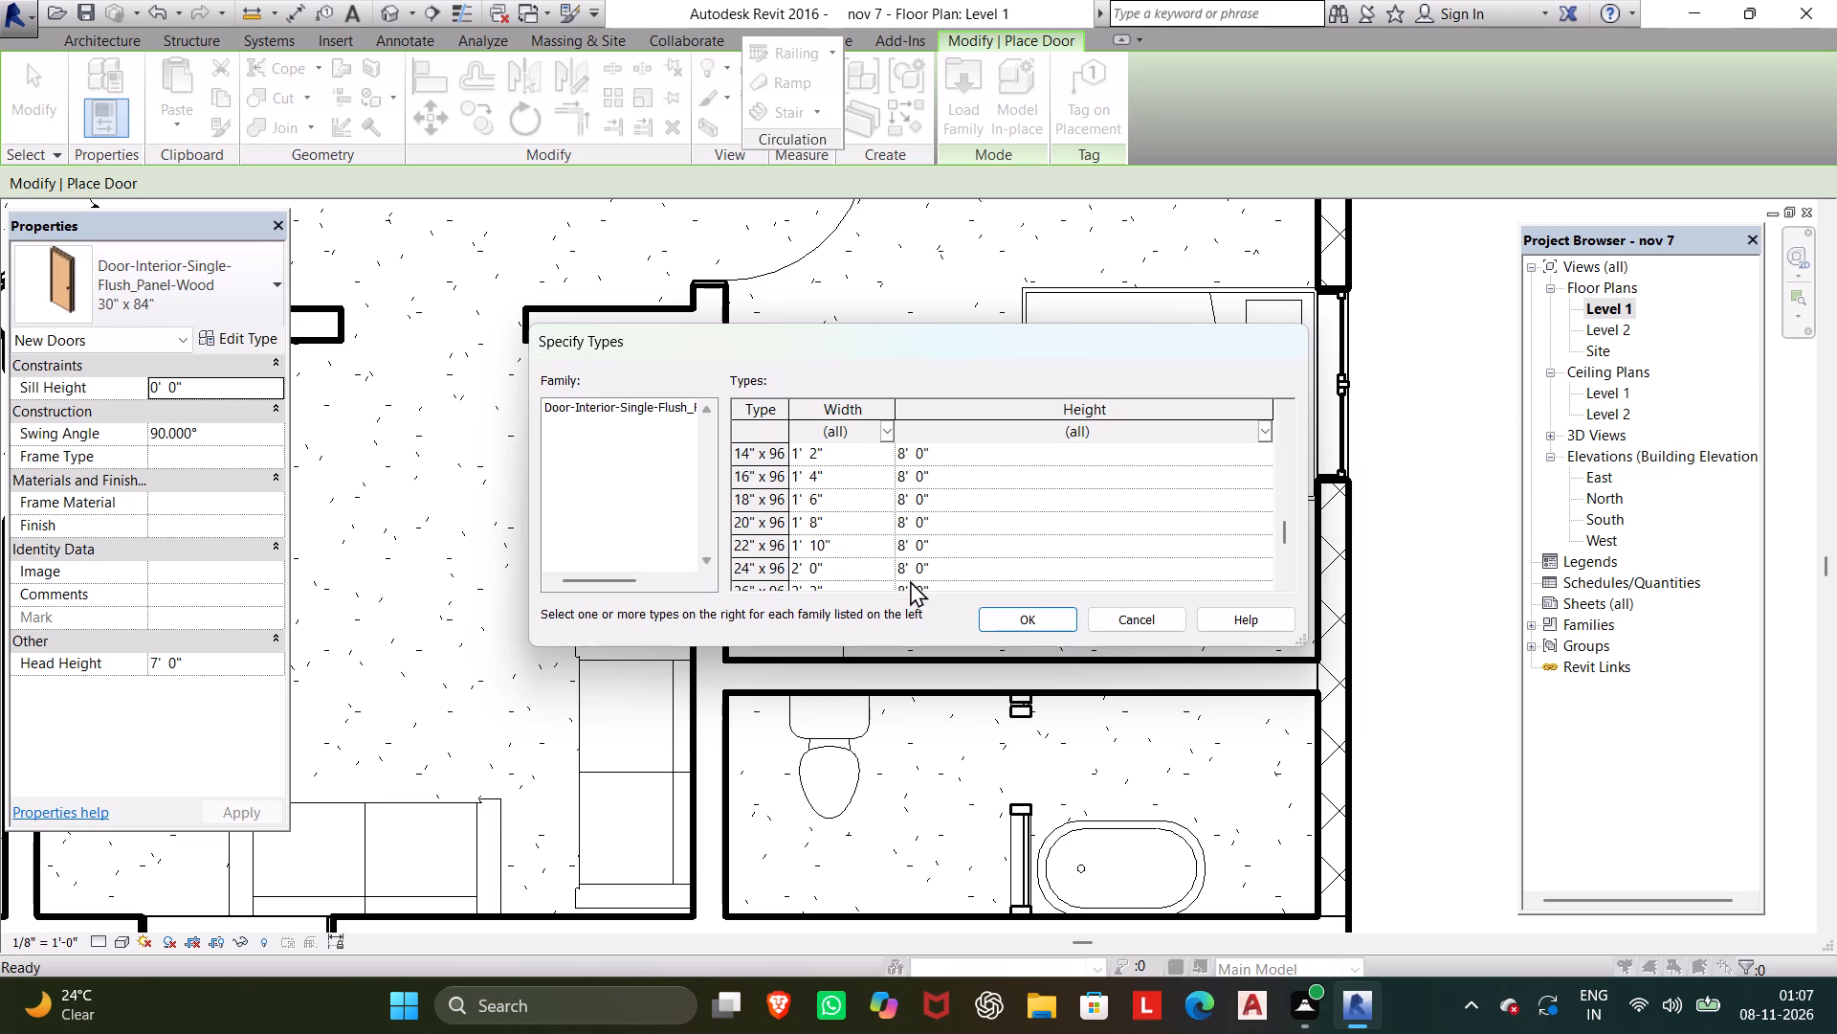
{"action": "scroll", "coordinate": [910, 580], "scroll_direction": "up", "scroll_amount": 1}
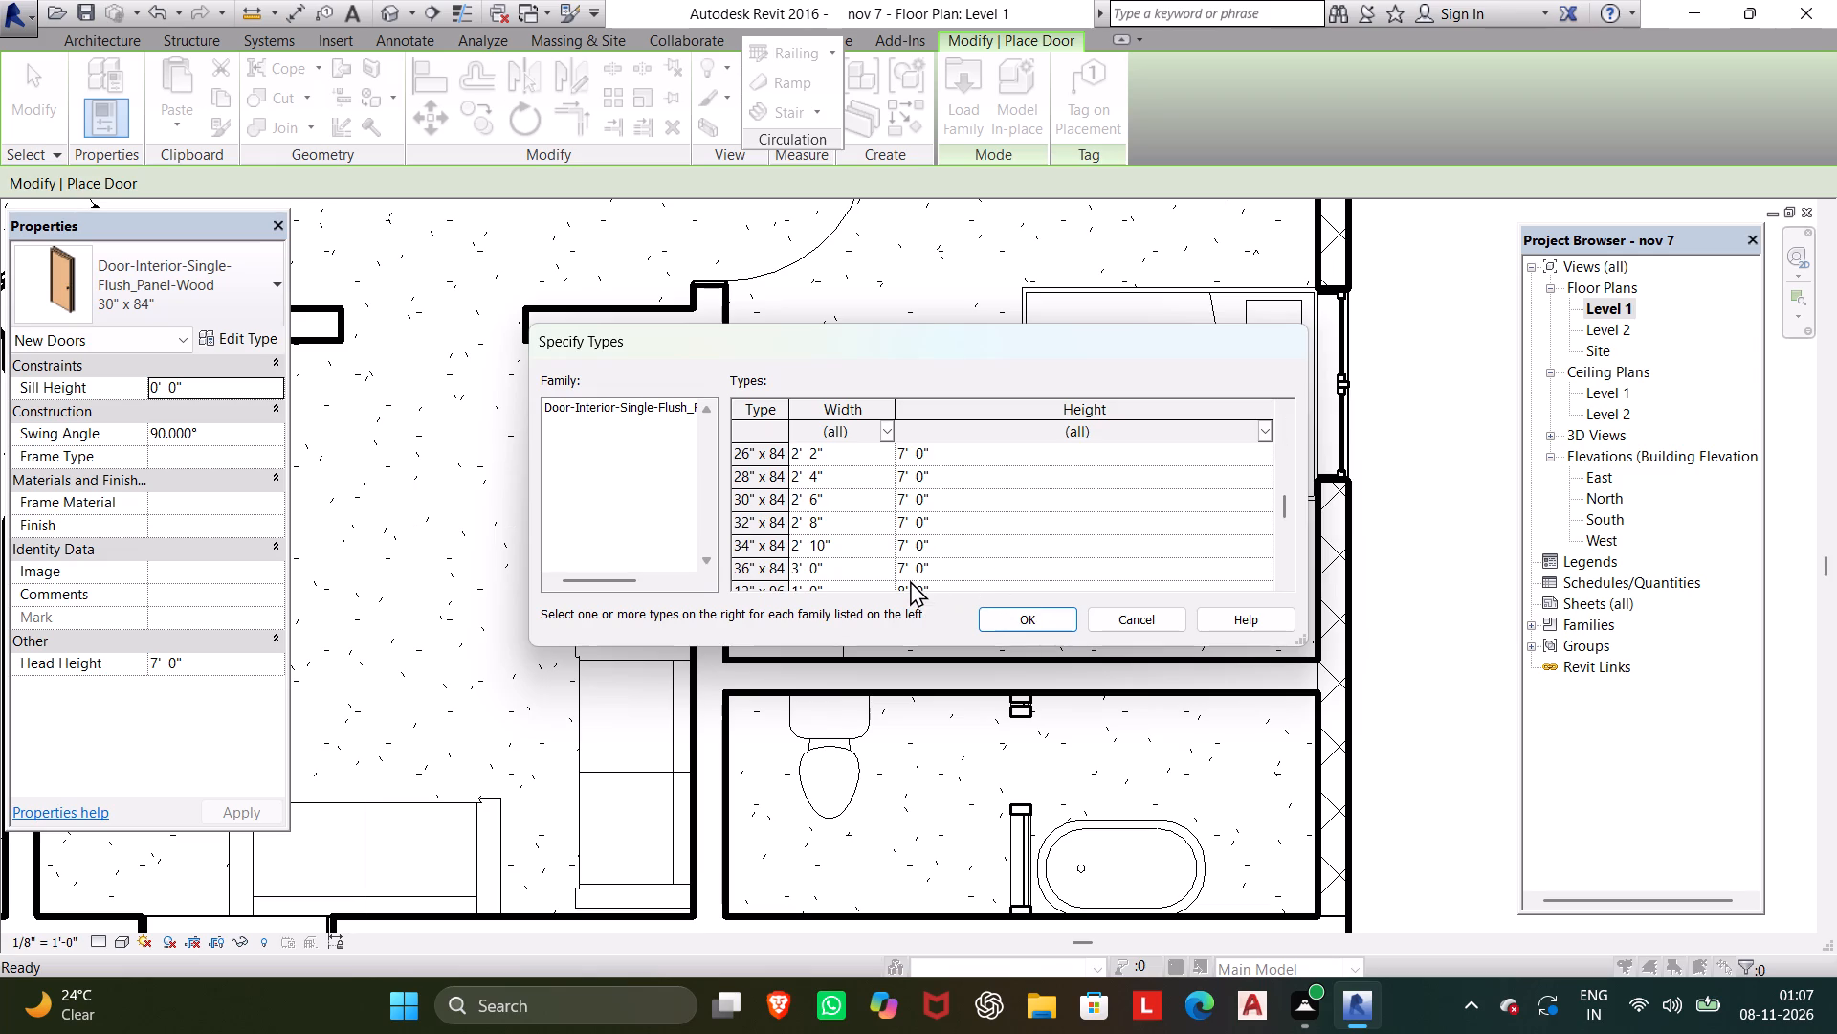
{"action": "left_click", "coordinate": [877, 525]}
{"action": "left_click", "coordinate": [1016, 621]}
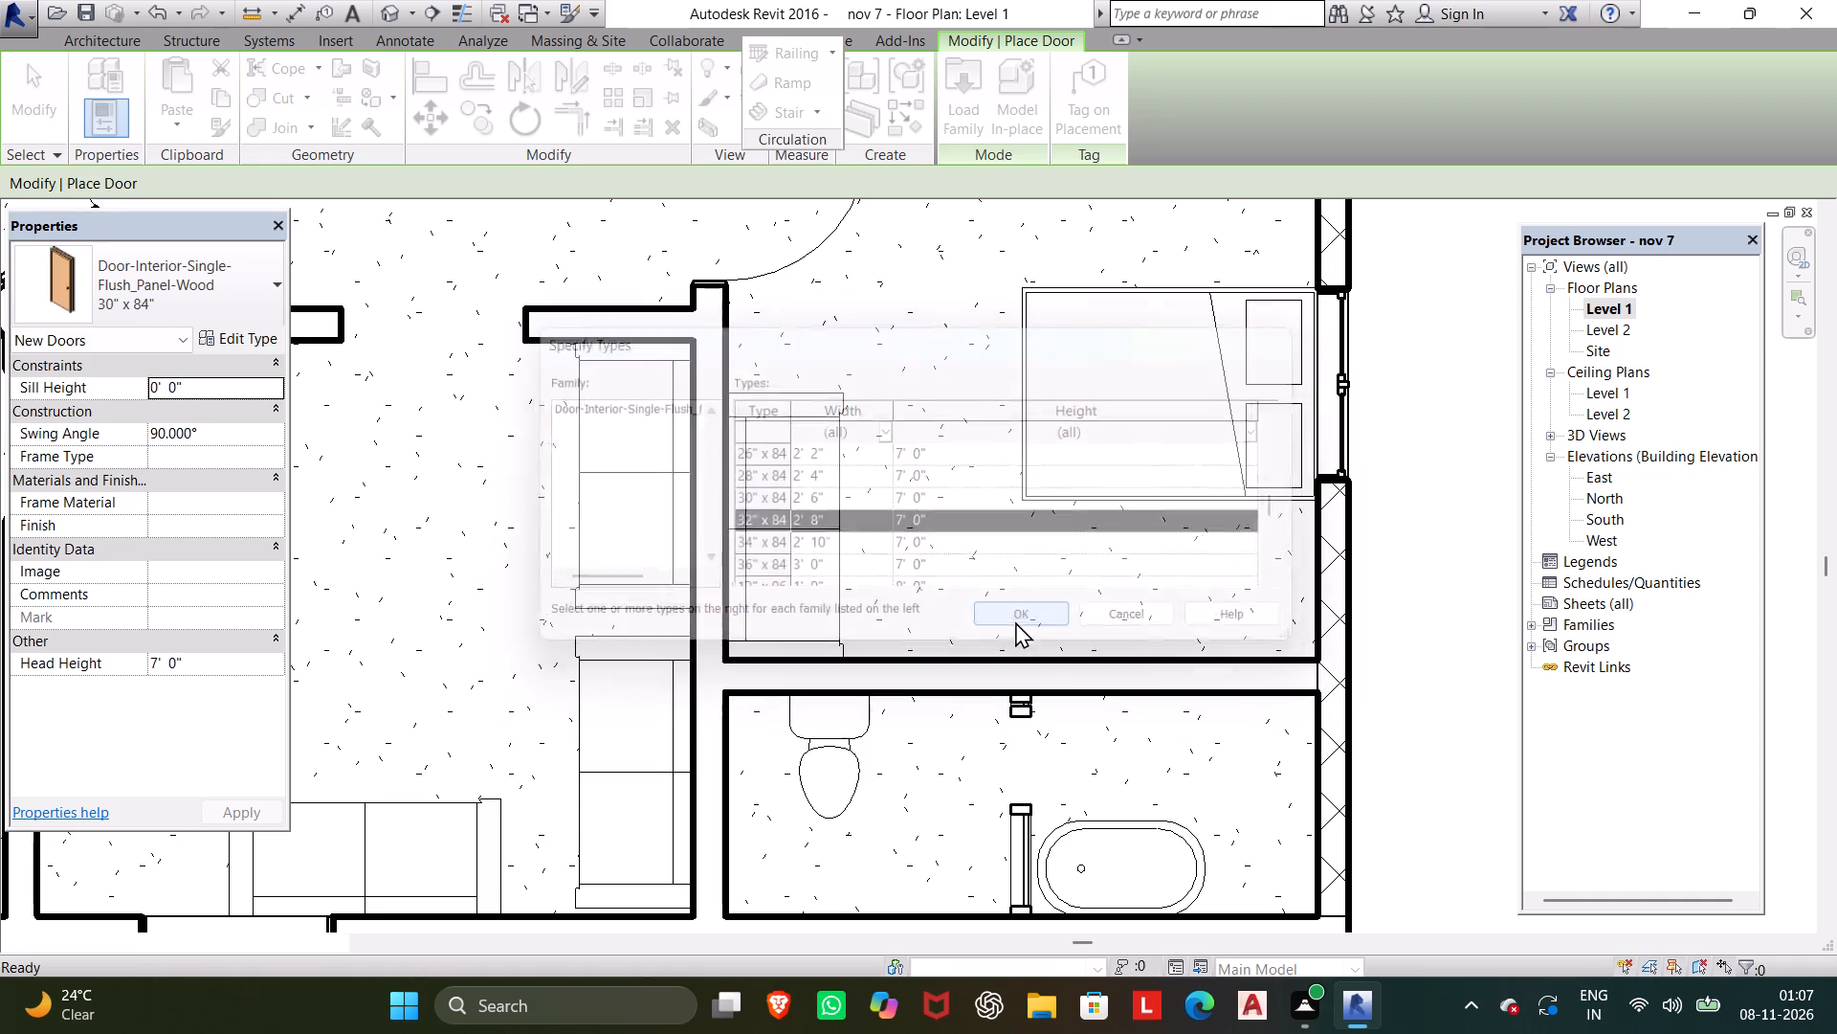
Place a 30" x 84" flush wood door in the bedroom–bathroom wall near the exterior wall, opening into the bathroom and hinged on the exterior-wall side.
{"action": "left_click", "coordinate": [1232, 686]}
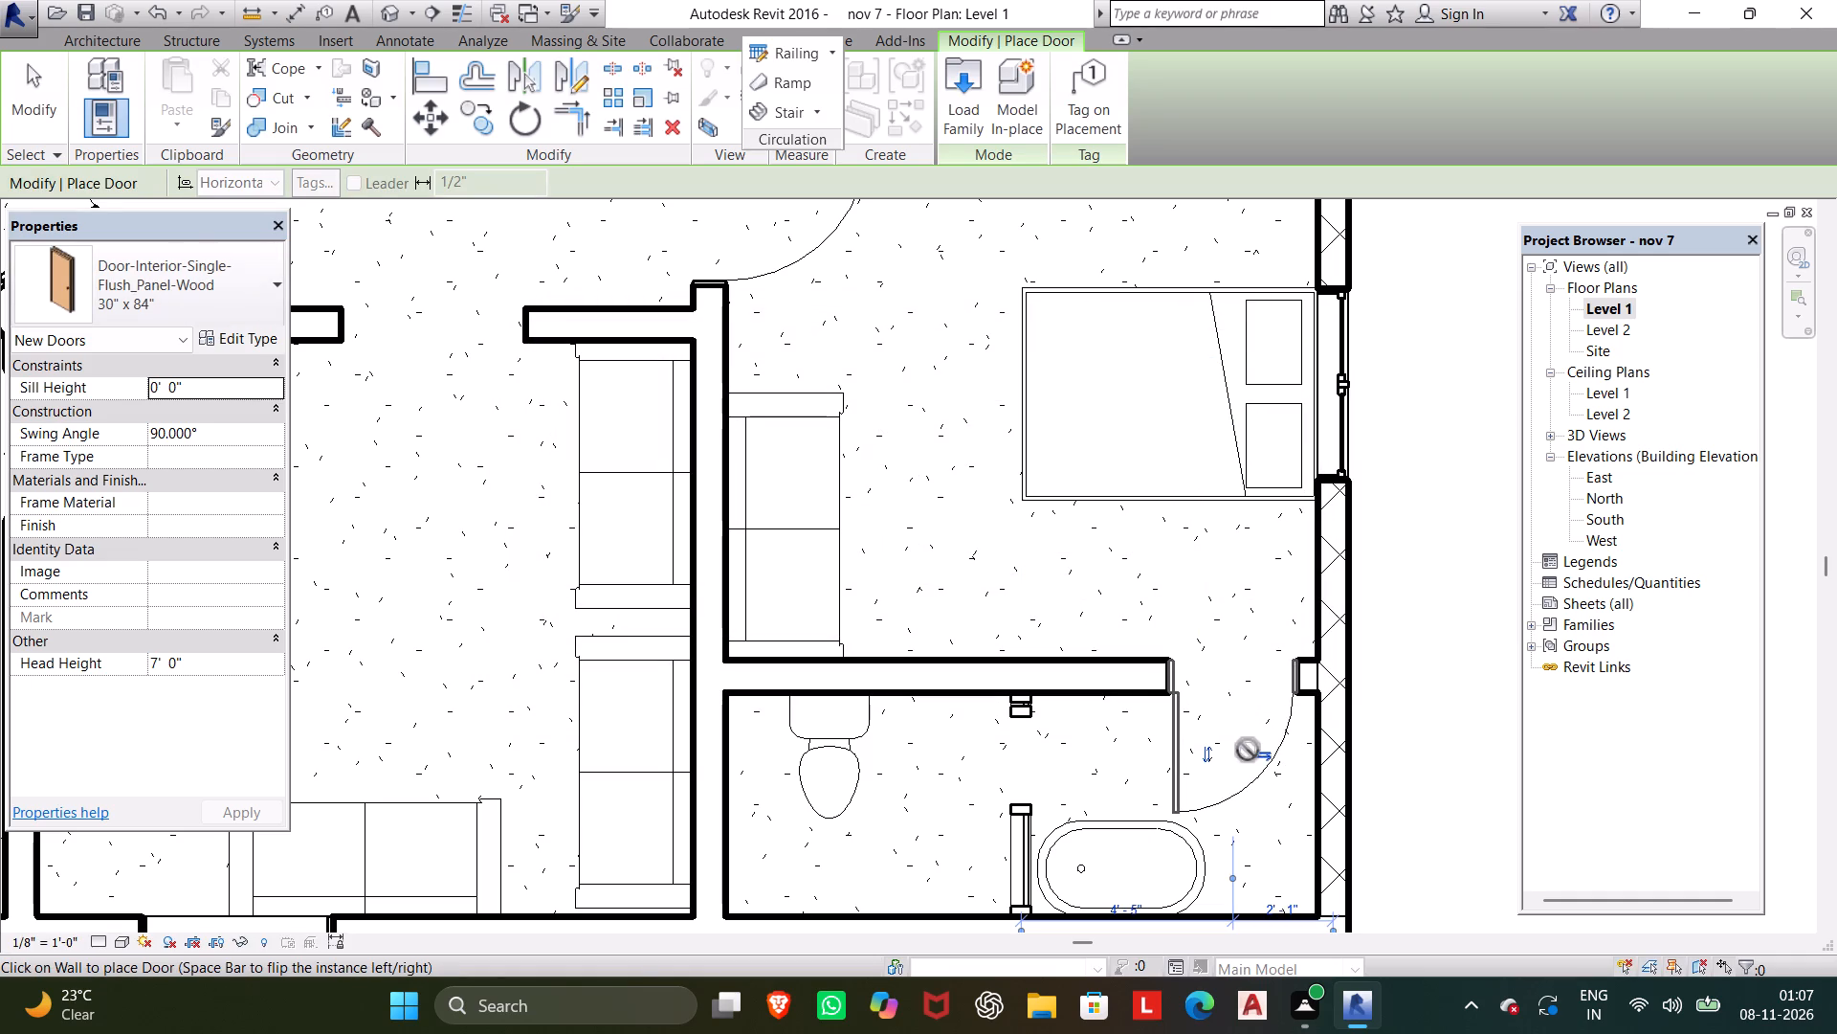
{"action": "left_click", "coordinate": [1250, 750]}
{"action": "scroll", "coordinate": [1193, 737], "scroll_direction": "down", "scroll_amount": 2}
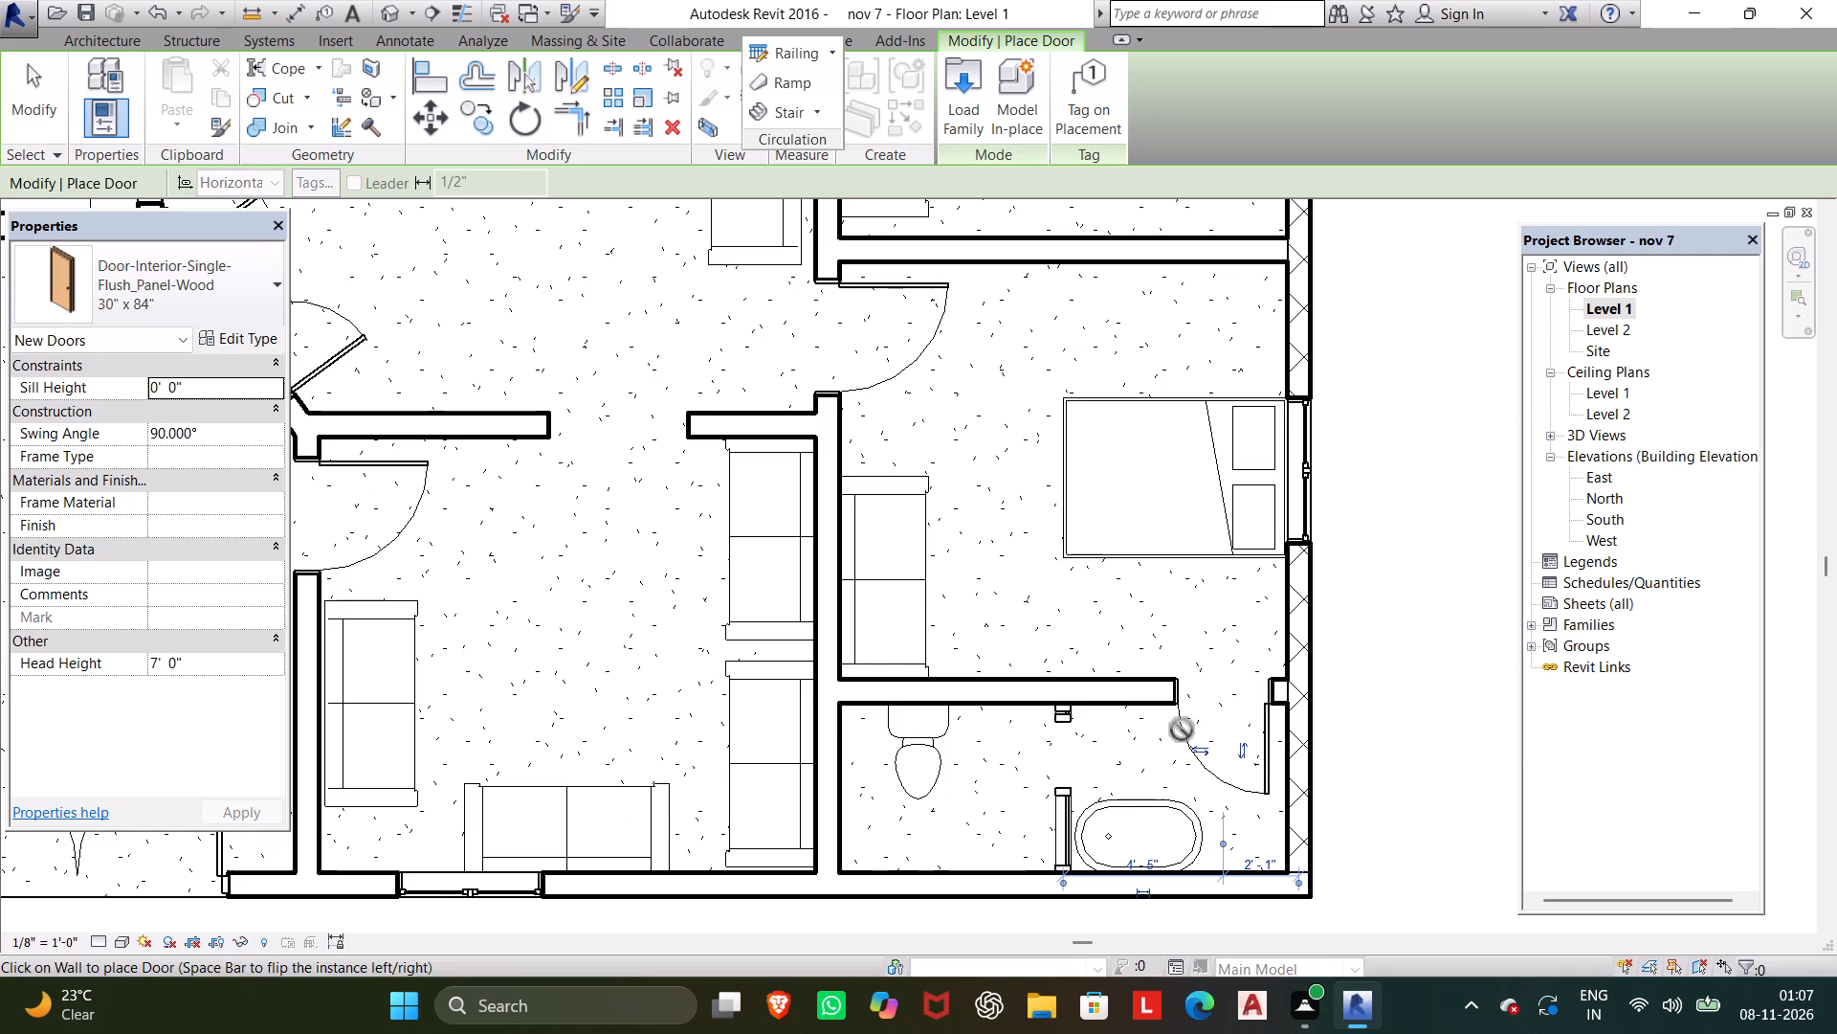
{"action": "key", "text": "Escape"}
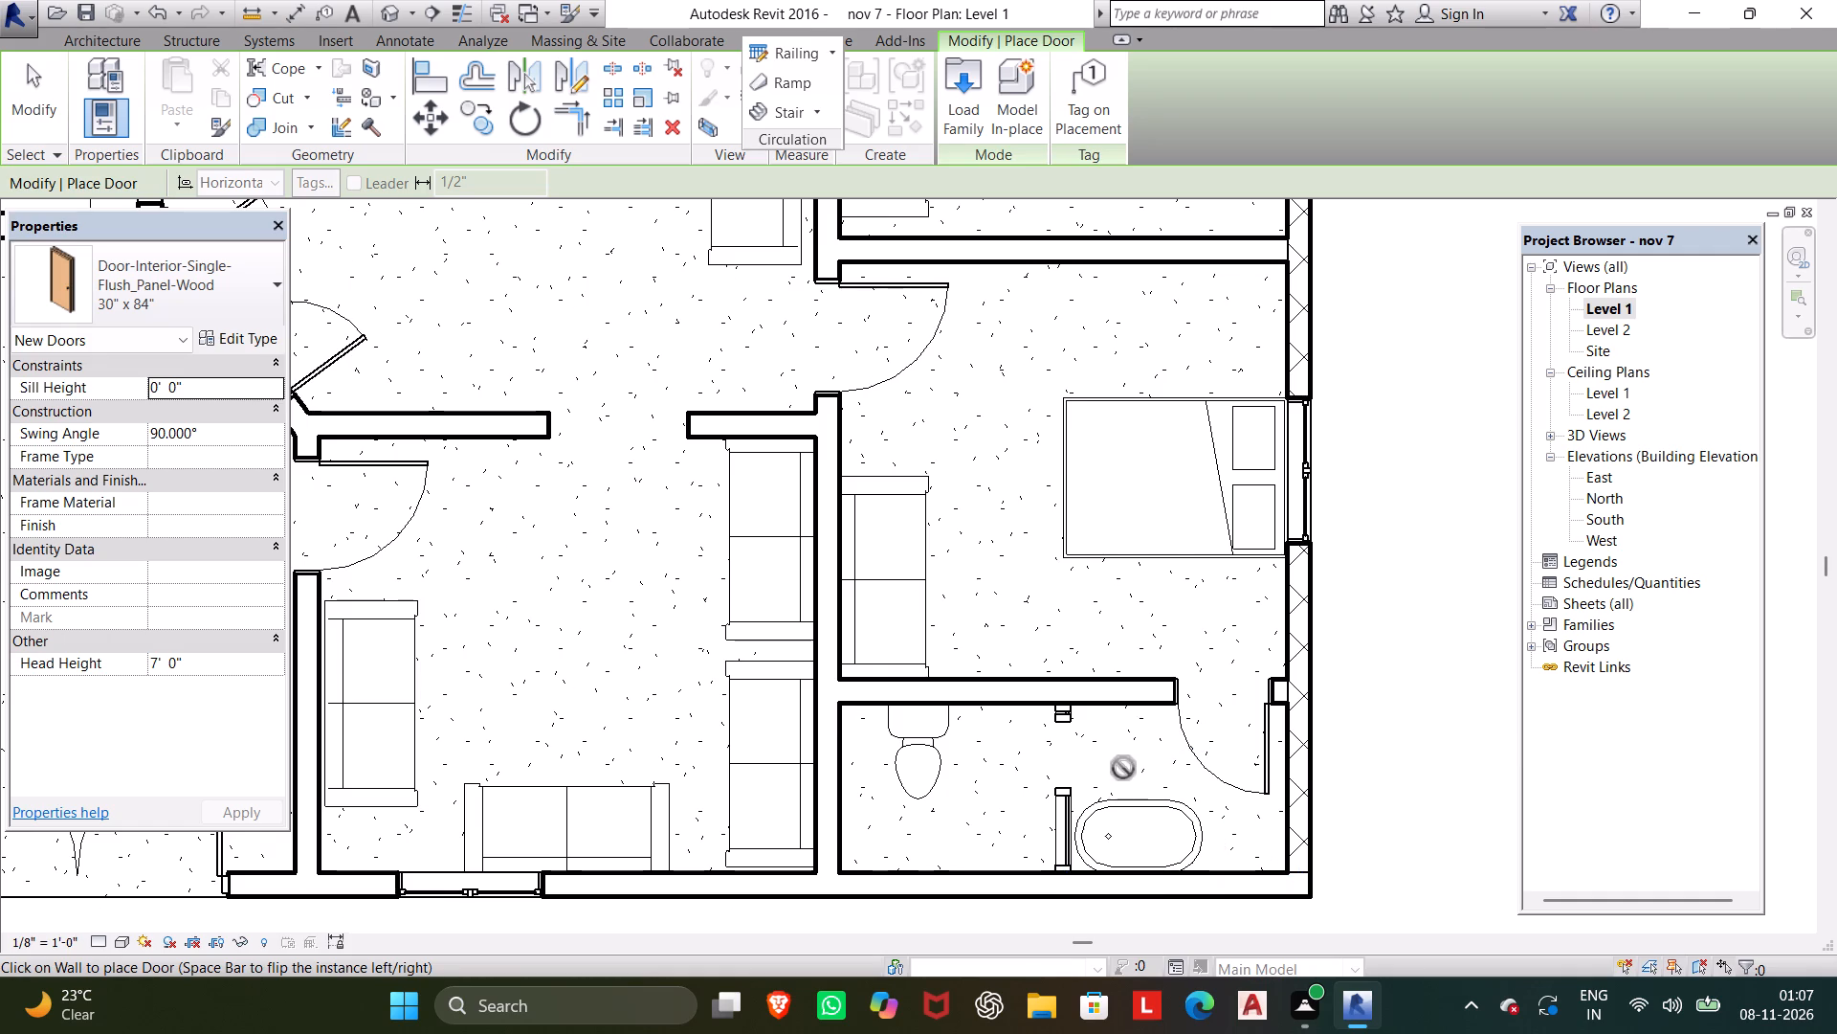
Examine the Level 1 floor plan across the bedrooms, dining area and rear bathrooms to review the door placement.
{"action": "scroll", "coordinate": [1121, 761], "scroll_direction": "down", "scroll_amount": 4}
{"action": "middle_click_drag", "start_coordinate": [1120, 751], "coordinate": [1165, 846]}
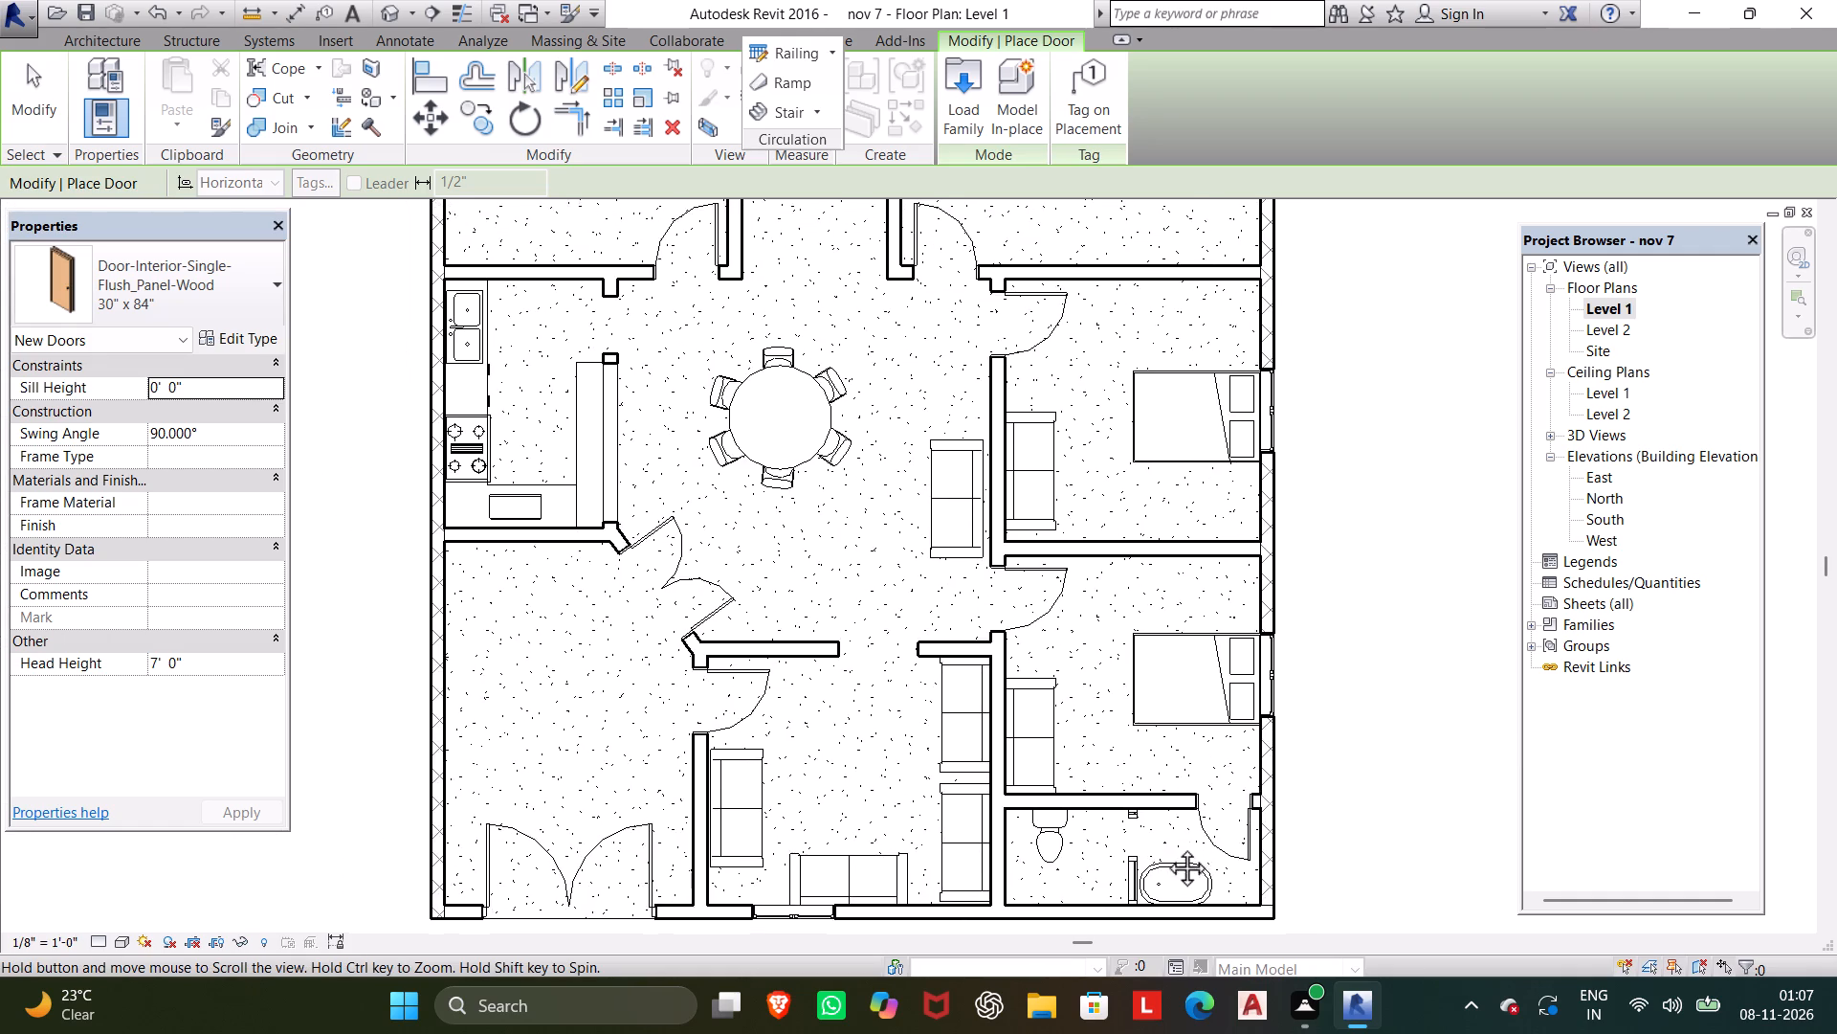
{"action": "middle_click_drag", "start_coordinate": [1165, 846], "coordinate": [982, 1033]}
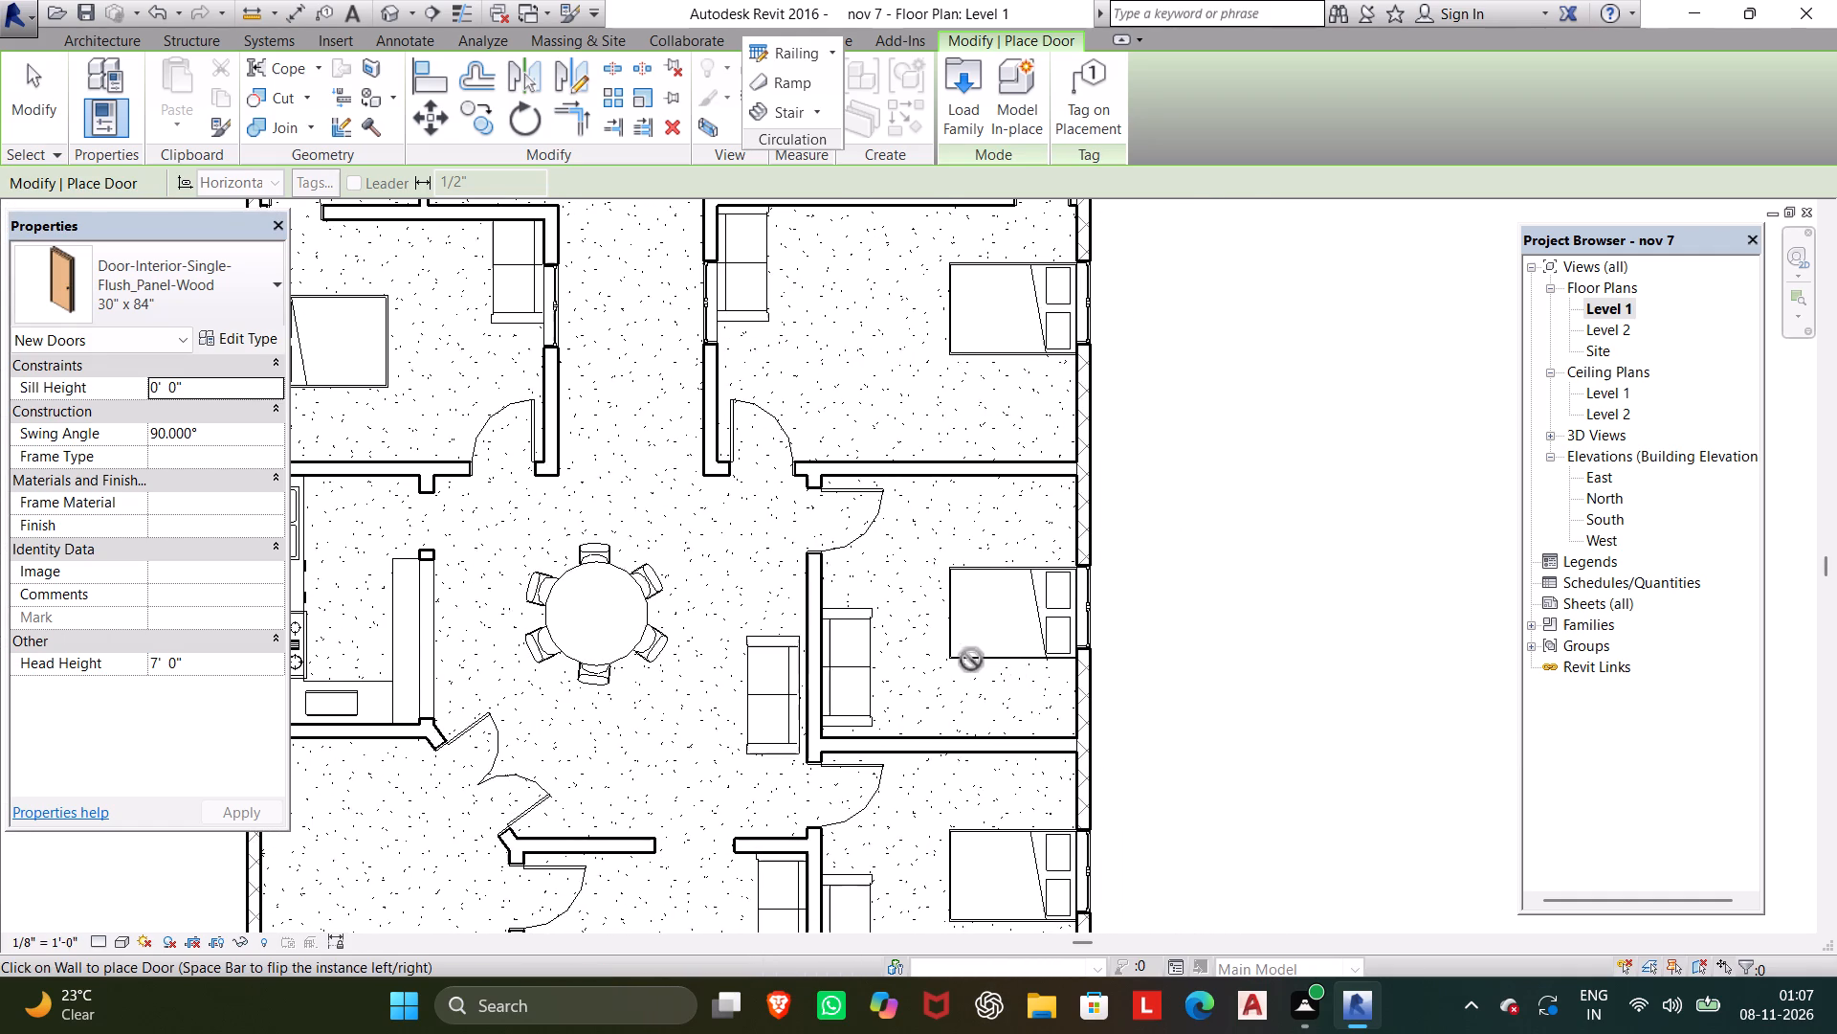
{"action": "scroll", "coordinate": [962, 659], "scroll_direction": "down", "scroll_amount": 2}
{"action": "middle_click_drag", "start_coordinate": [954, 681], "coordinate": [993, 771]}
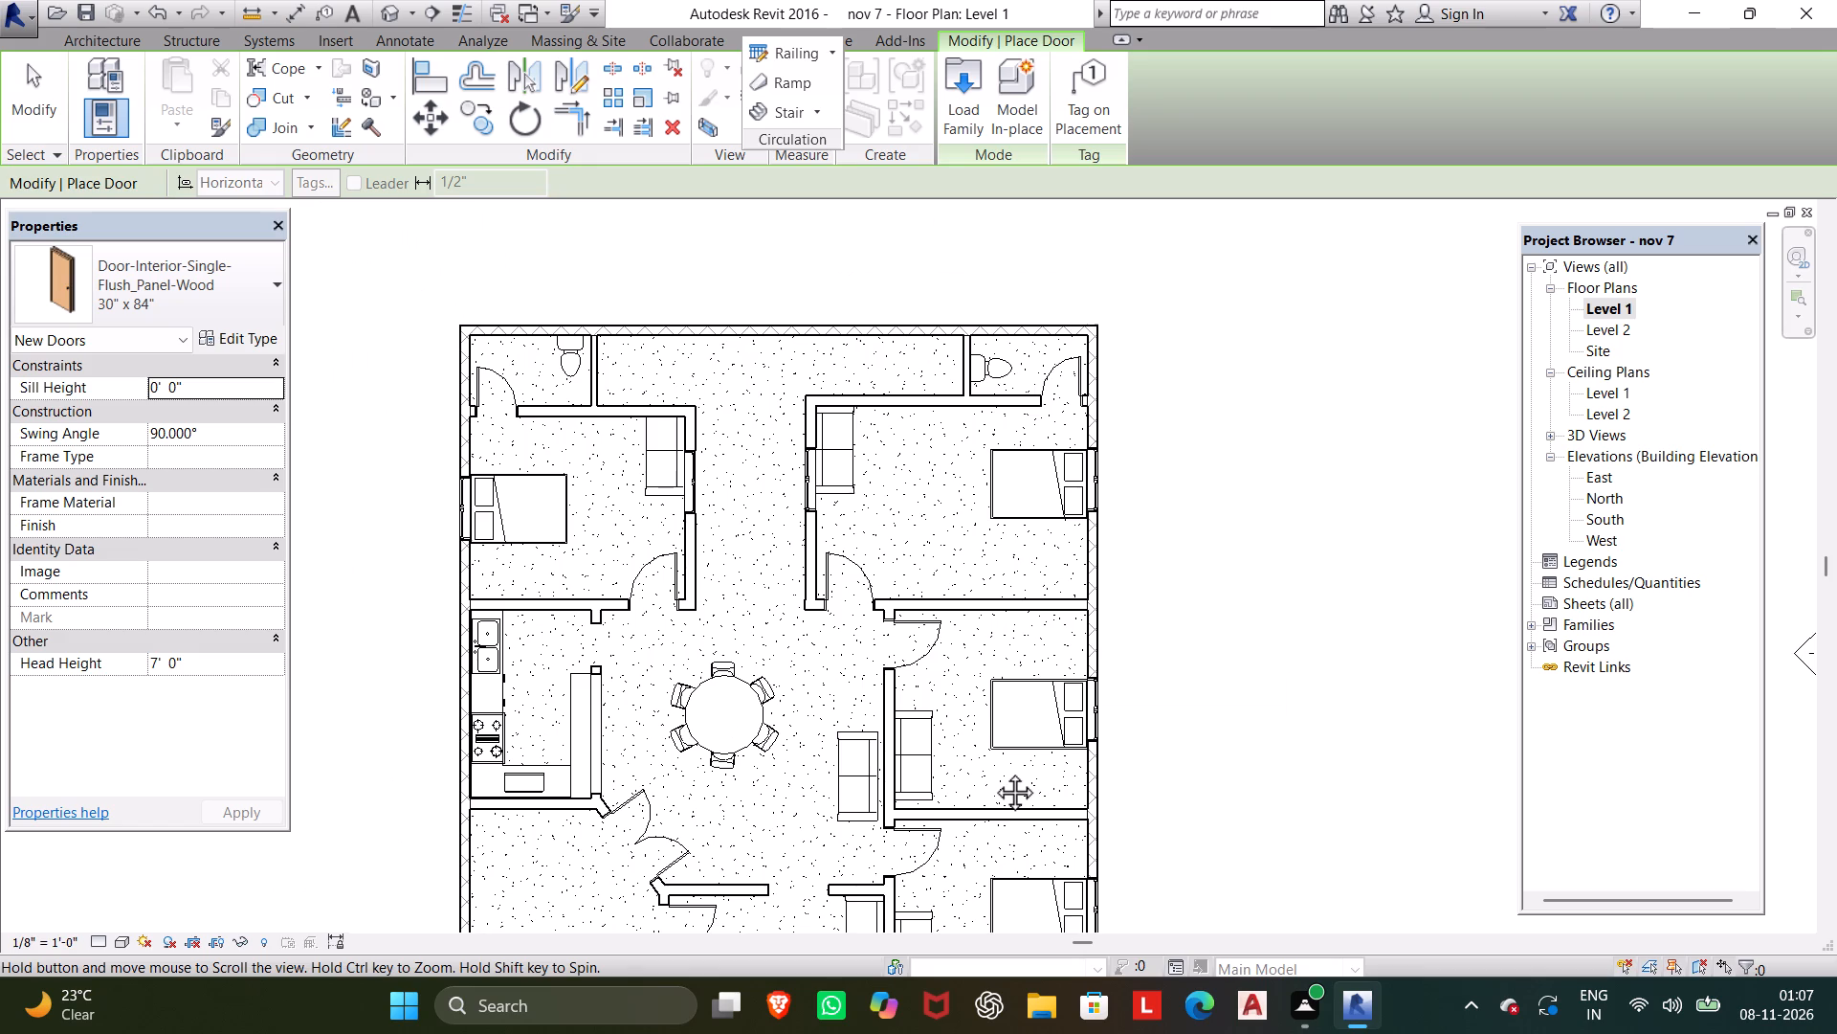
{"action": "middle_click_drag", "start_coordinate": [993, 771], "coordinate": [1054, 618]}
{"action": "scroll", "coordinate": [1054, 618], "scroll_direction": "up", "scroll_amount": 1}
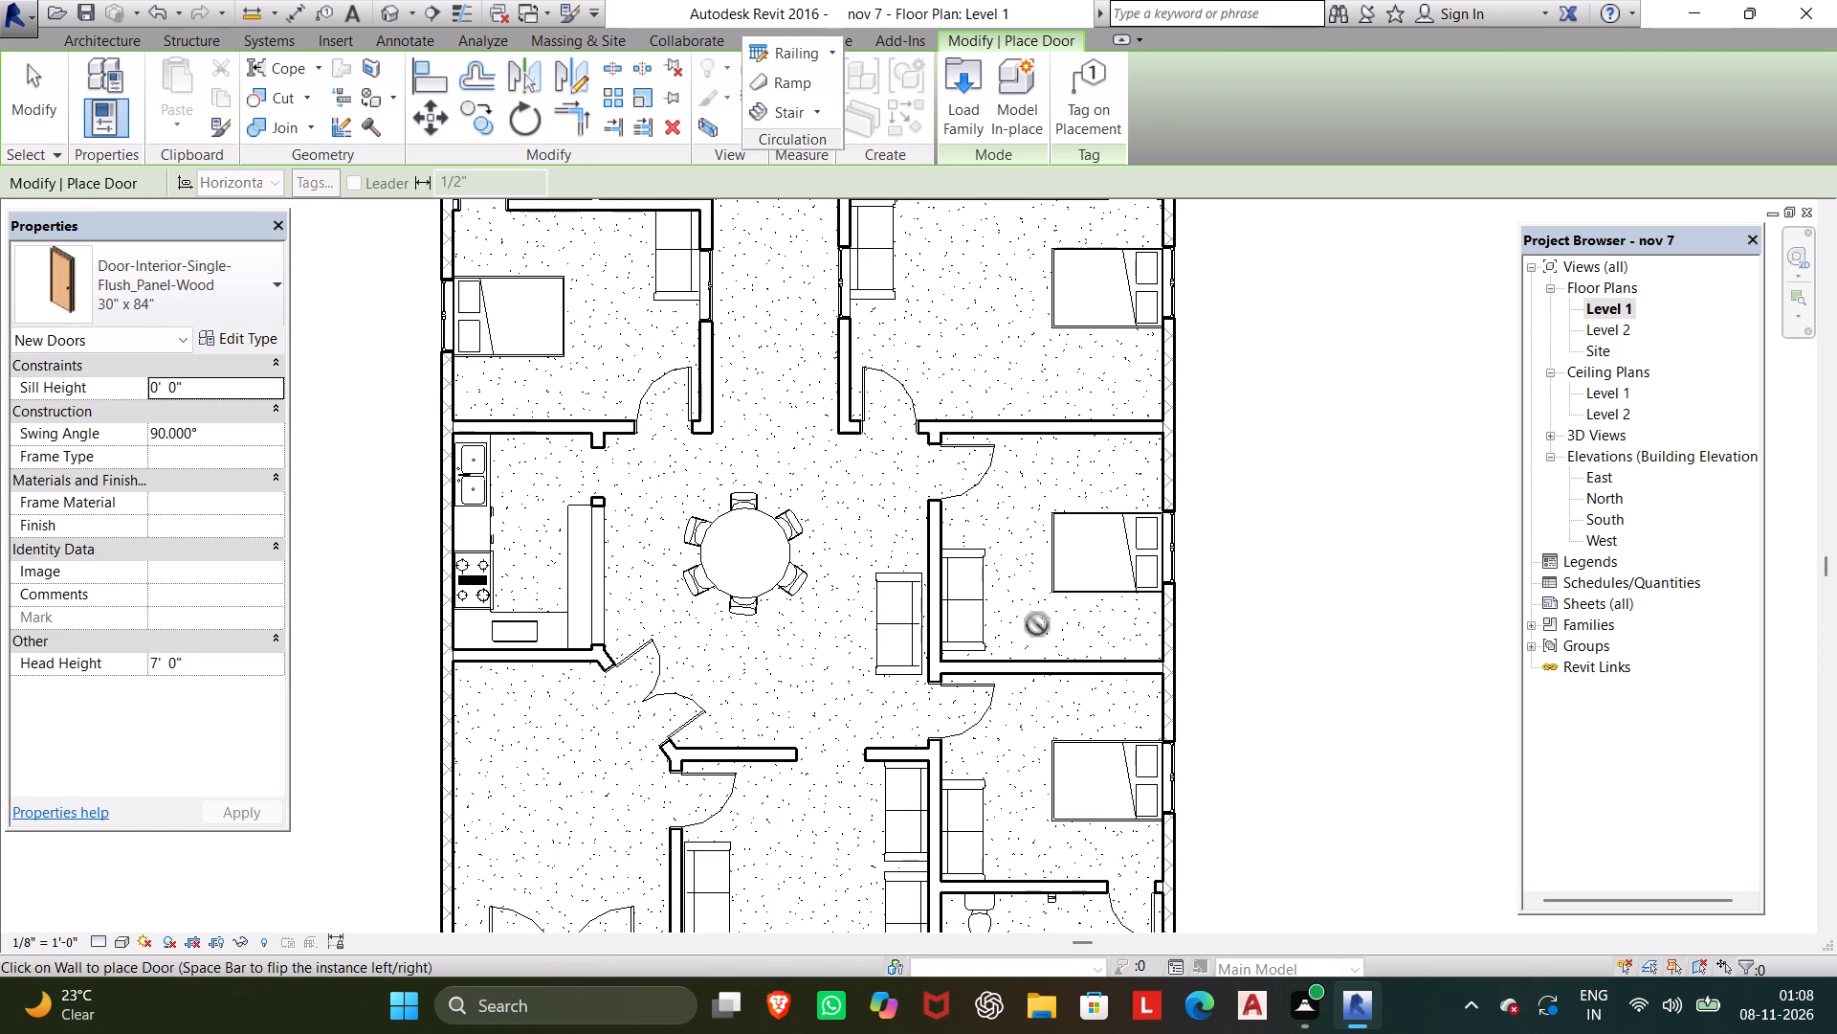
Leave door placement and examine the whole Level 1 floor plan, including the corridor between the two rear bedrooms.
{"action": "key", "text": "Escape"}
{"action": "key", "text": "Escape"}
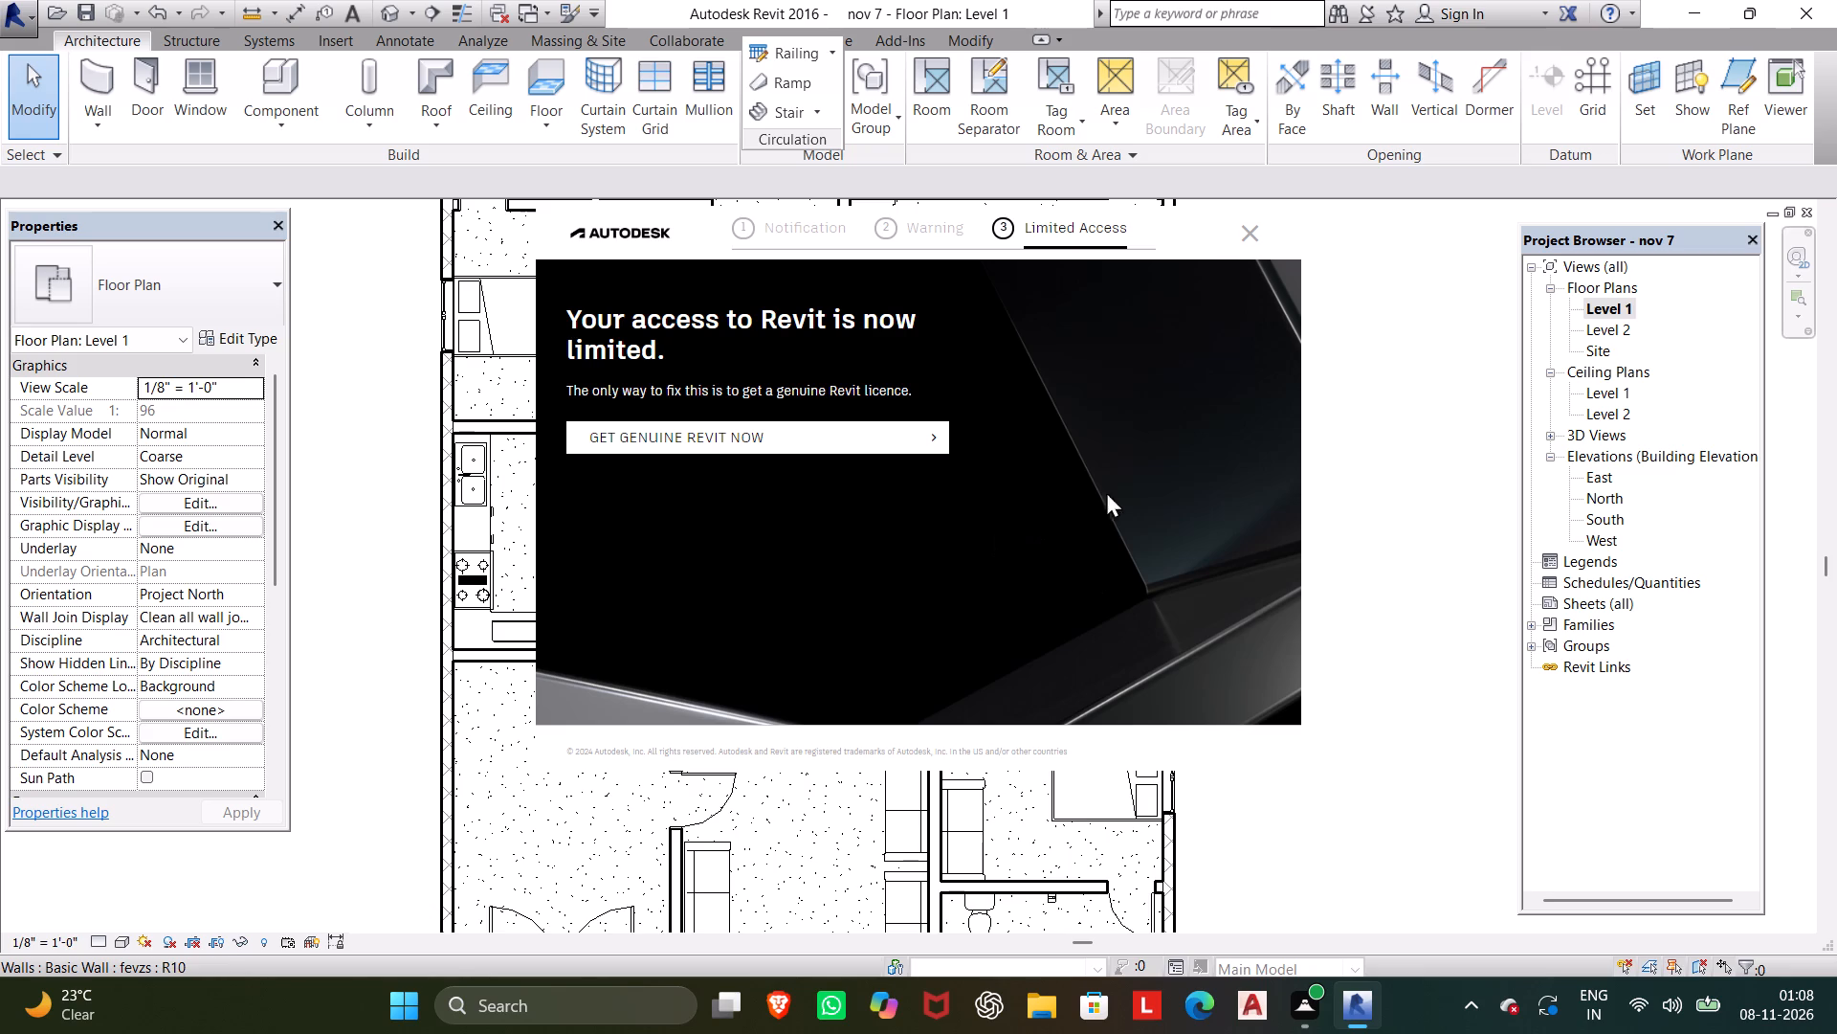
{"action": "left_click", "coordinate": [1250, 229]}
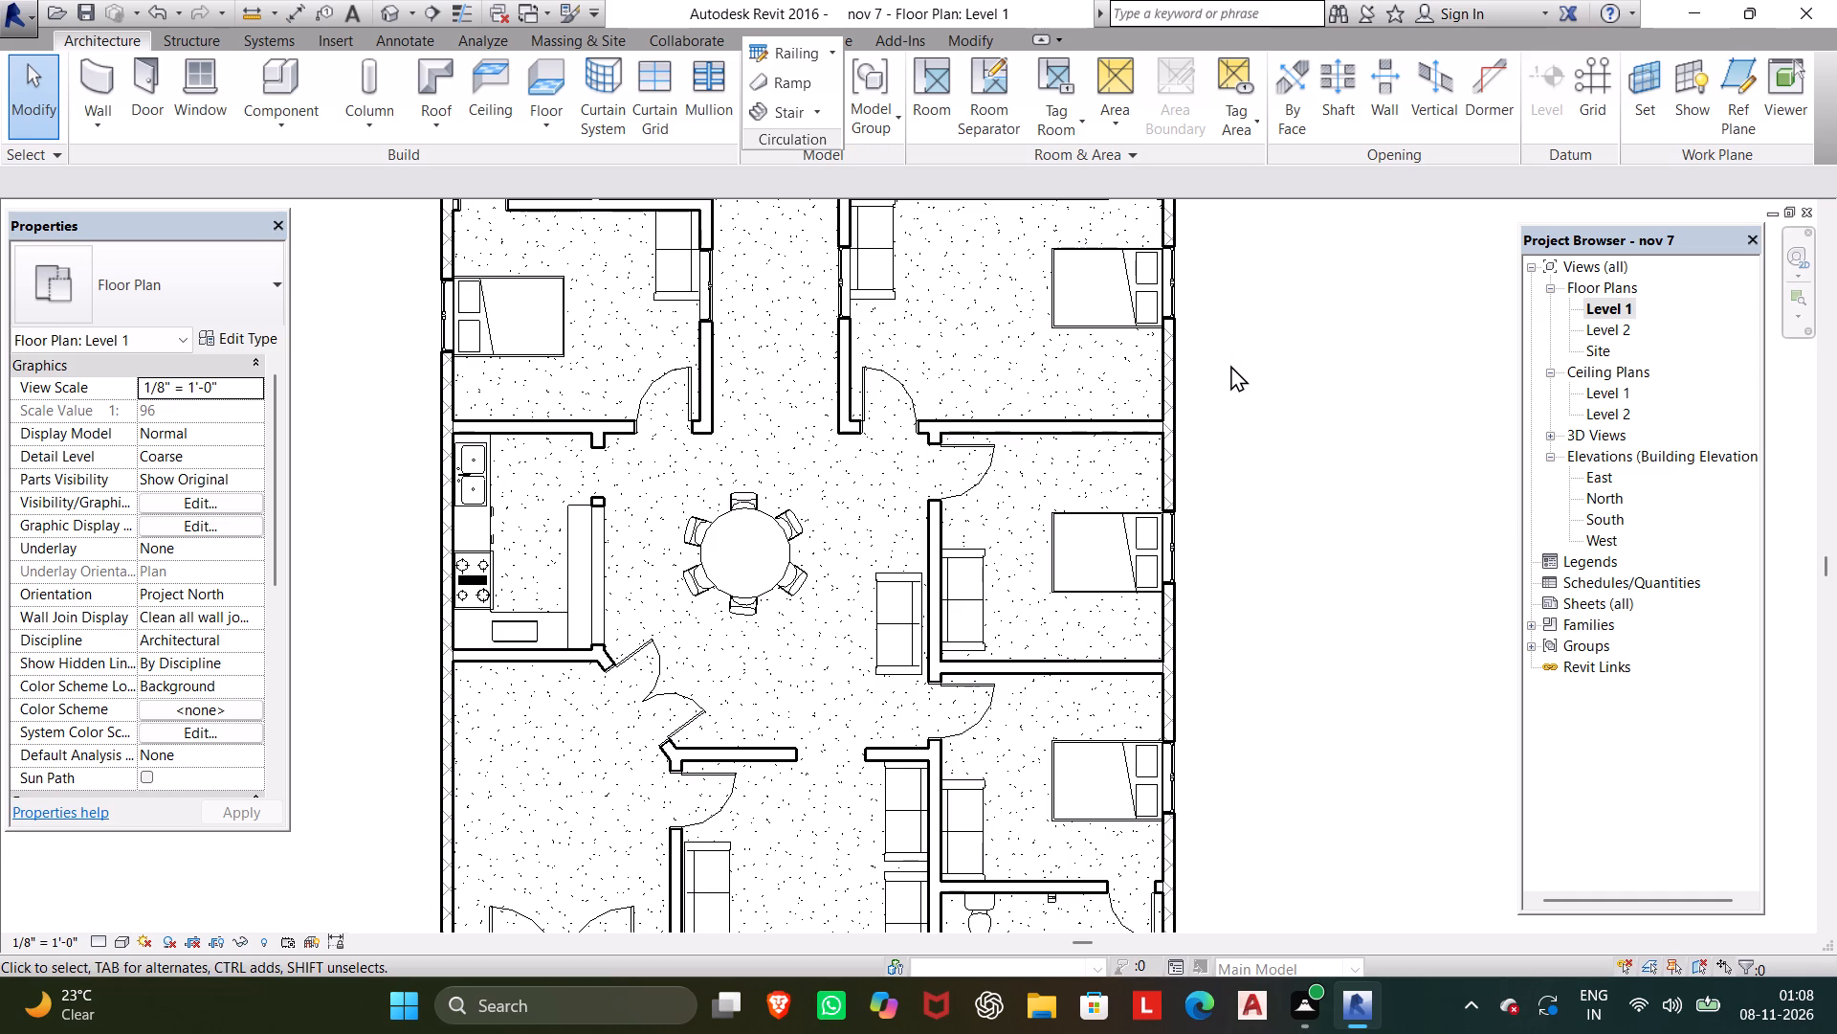
{"action": "scroll", "coordinate": [1093, 484], "scroll_direction": "down", "scroll_amount": 2}
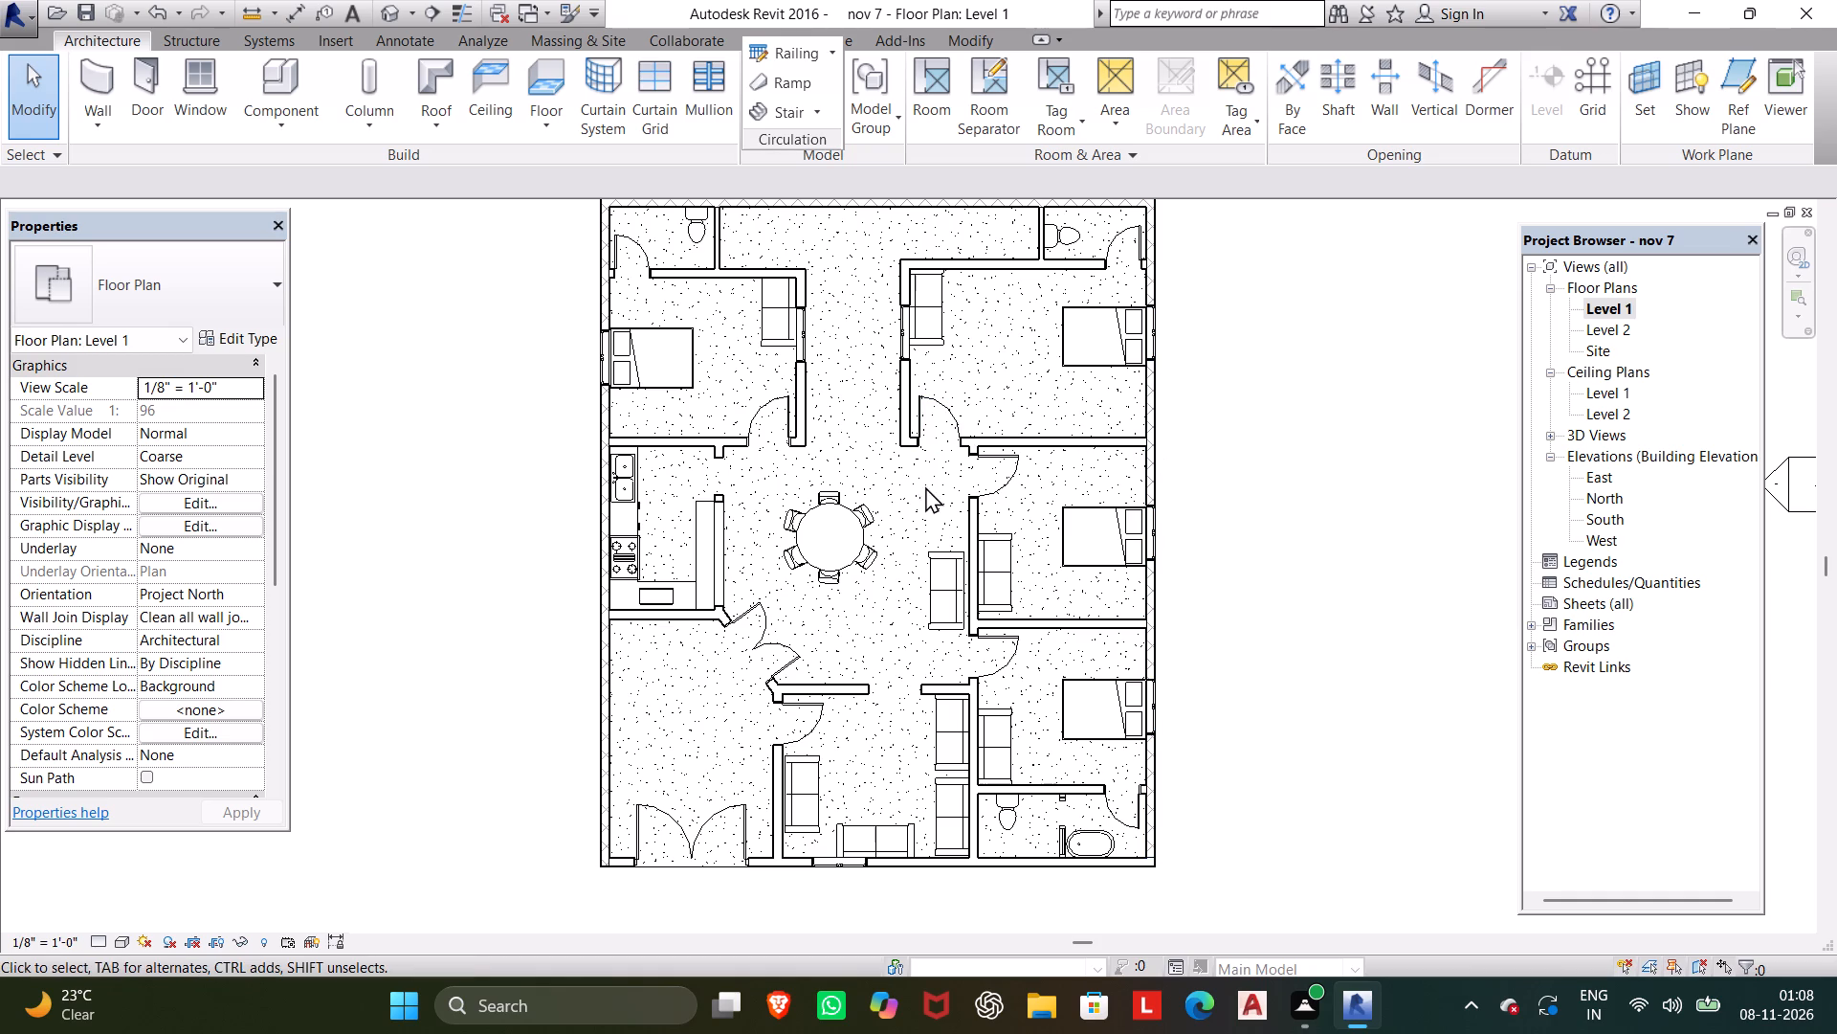
{"action": "scroll", "coordinate": [949, 570], "scroll_direction": "down", "scroll_amount": 2}
{"action": "middle_click_drag", "start_coordinate": [955, 573], "coordinate": [977, 585]}
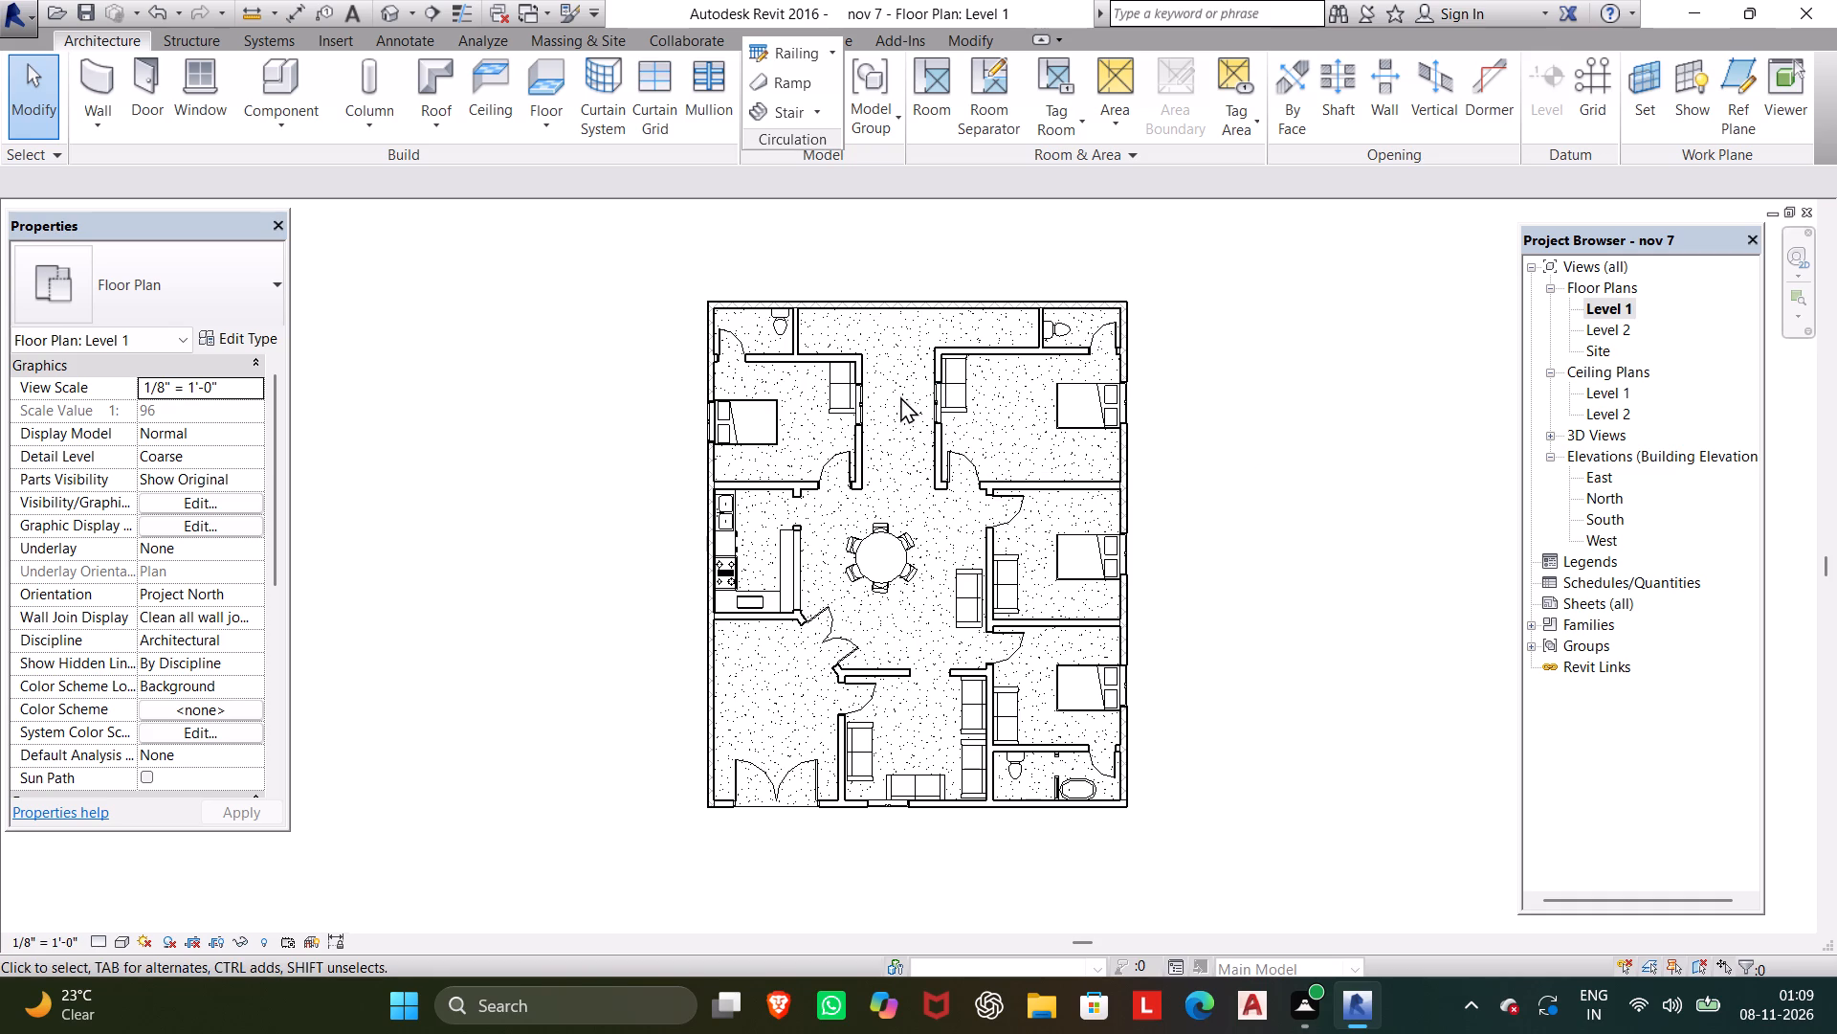
{"action": "scroll", "coordinate": [893, 396], "scroll_direction": "up", "scroll_amount": 1}
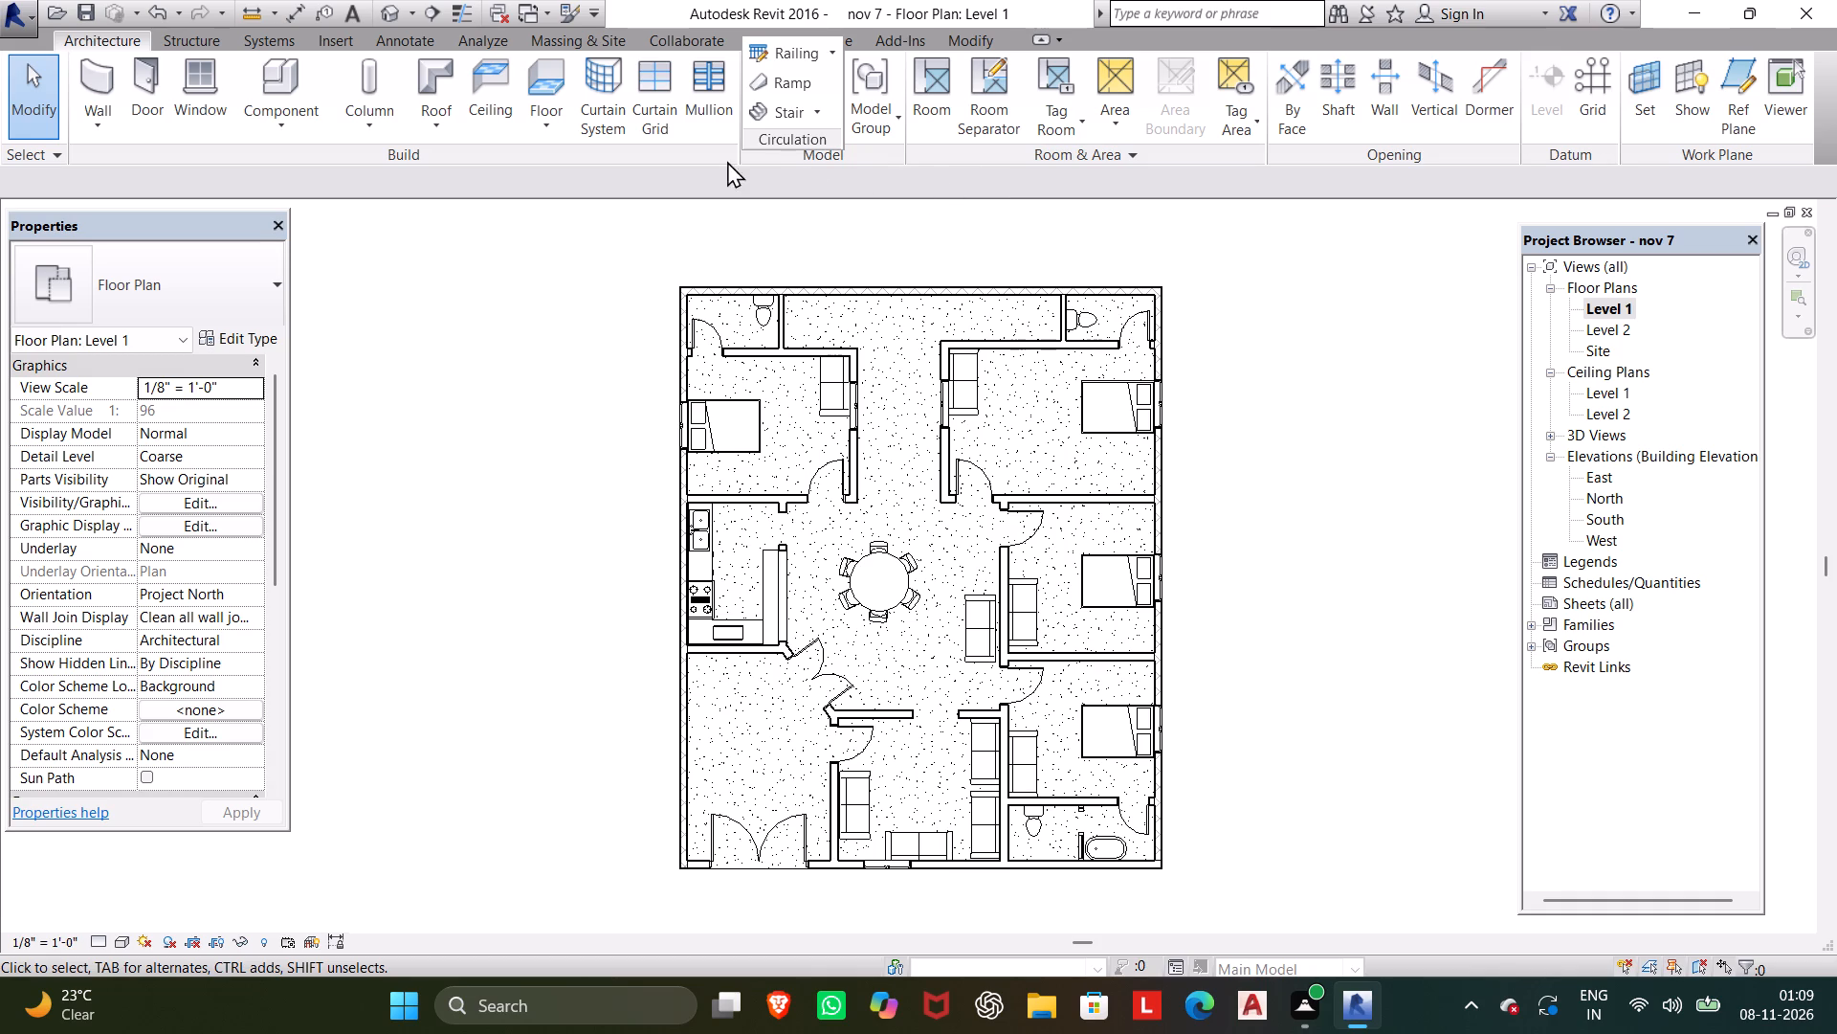
Start creating a stair on Level 1 with straight runs.
{"action": "left_click", "coordinate": [146, 30]}
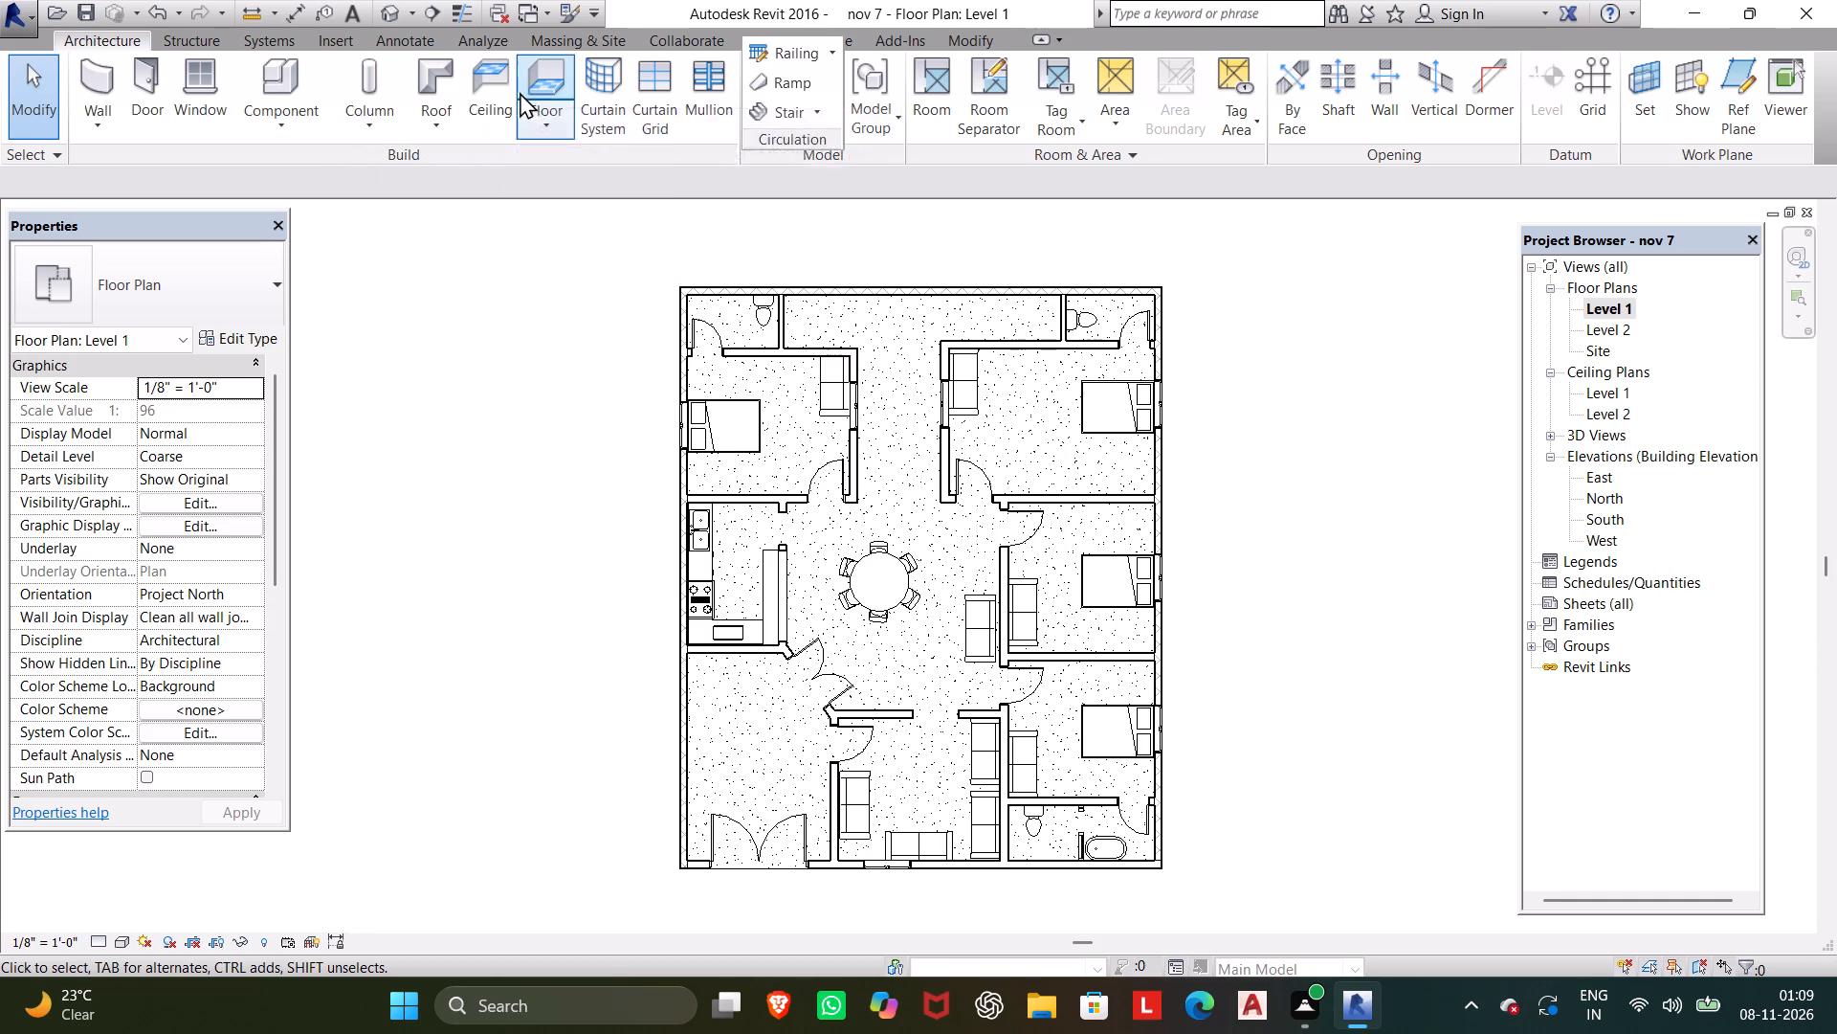
{"action": "left_click", "coordinate": [773, 104]}
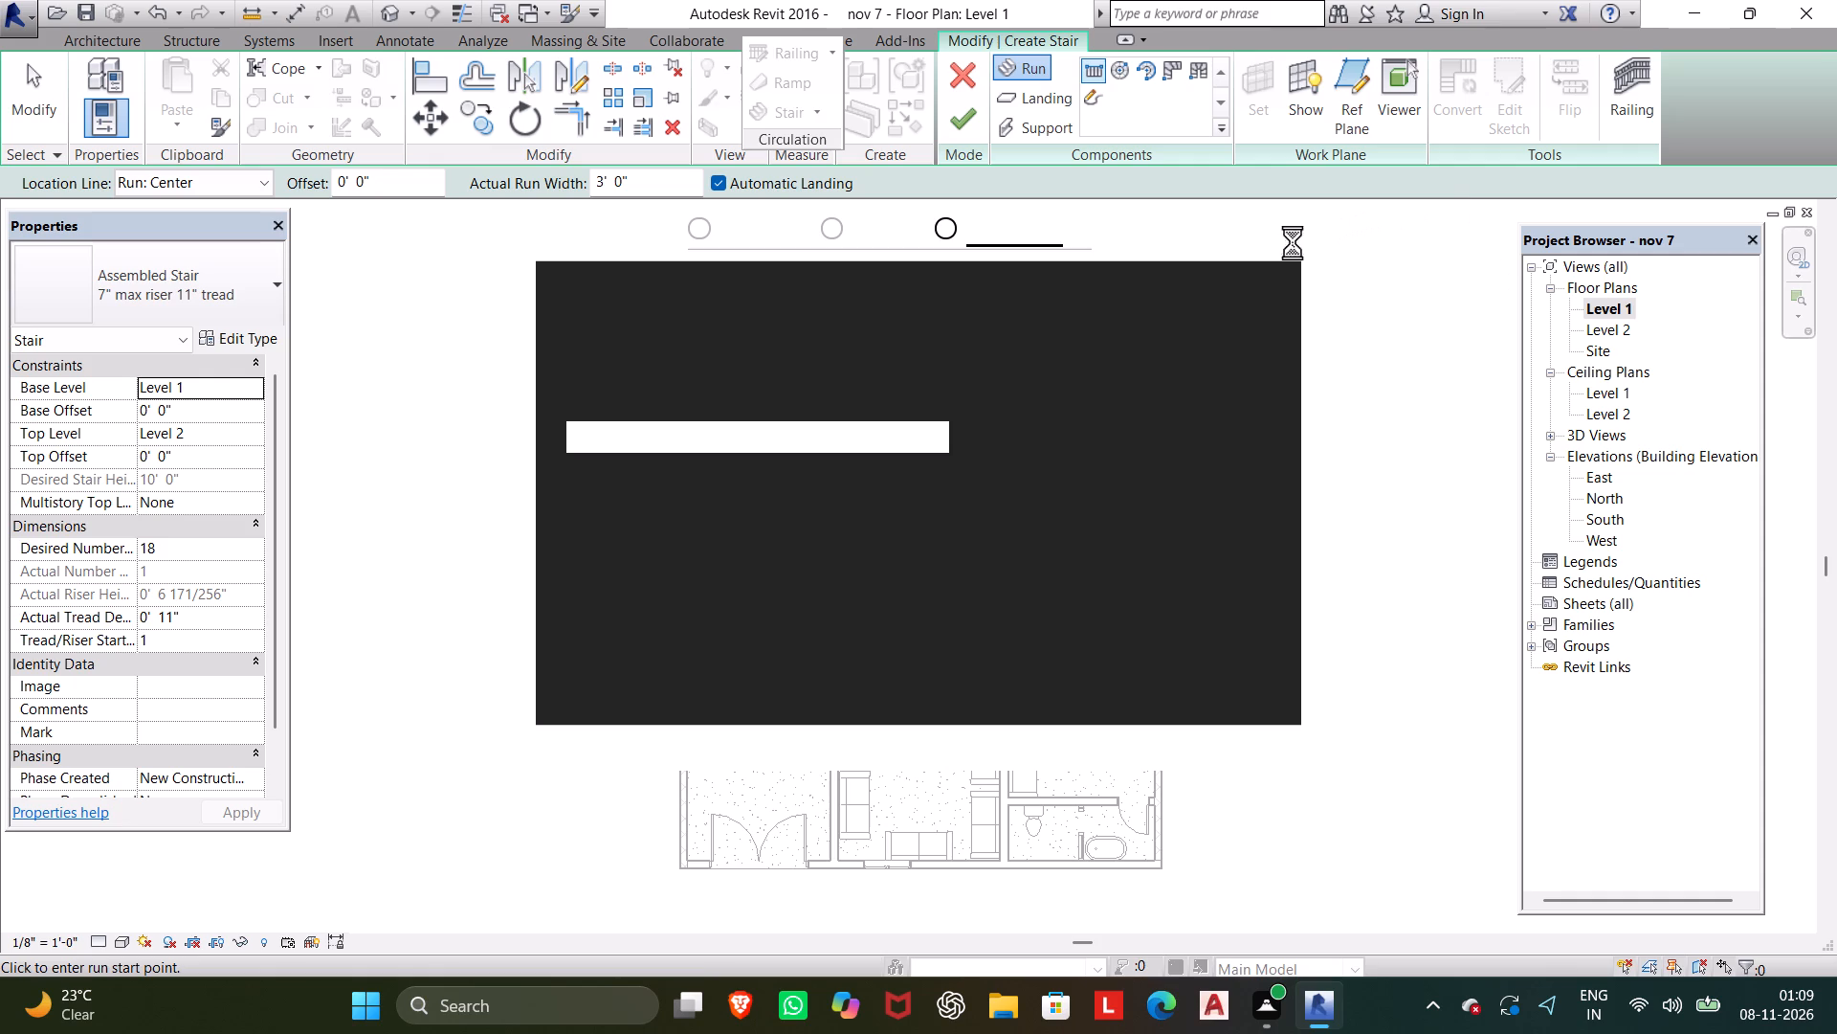
{"action": "left_click", "coordinate": [1256, 225]}
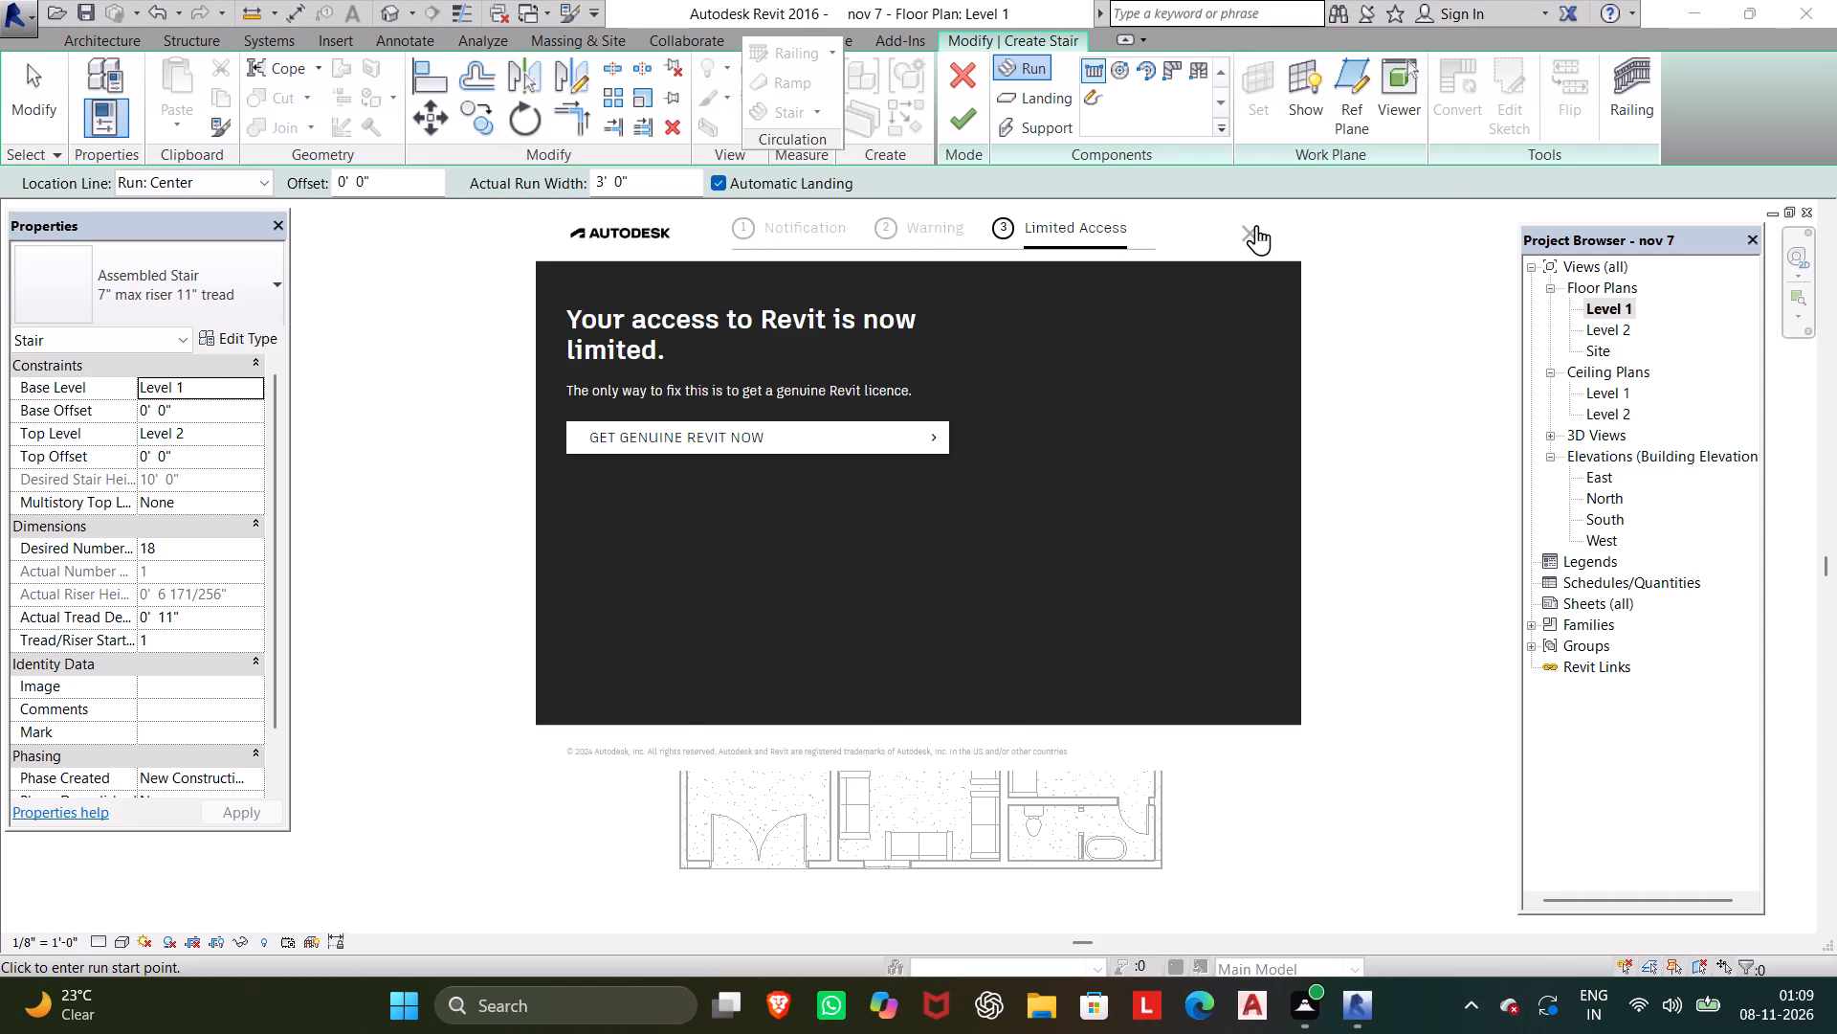
{"action": "scroll", "coordinate": [886, 330], "scroll_direction": "up", "scroll_amount": 5}
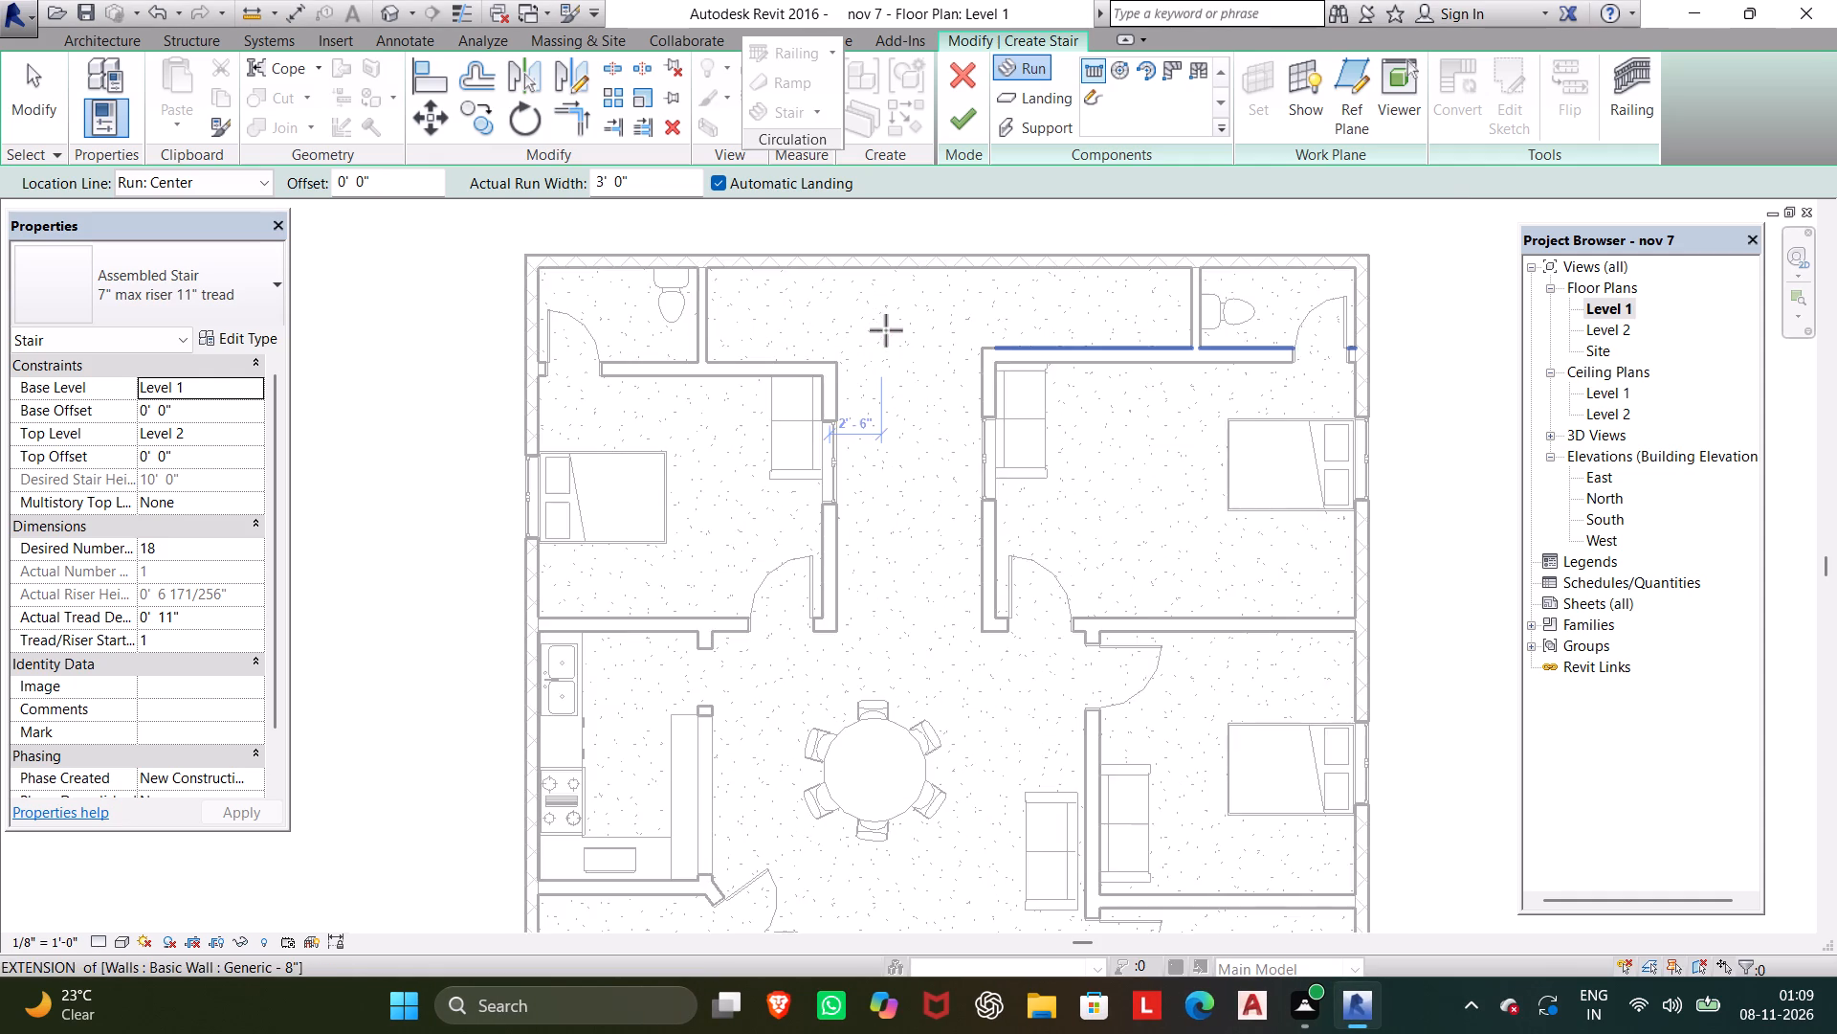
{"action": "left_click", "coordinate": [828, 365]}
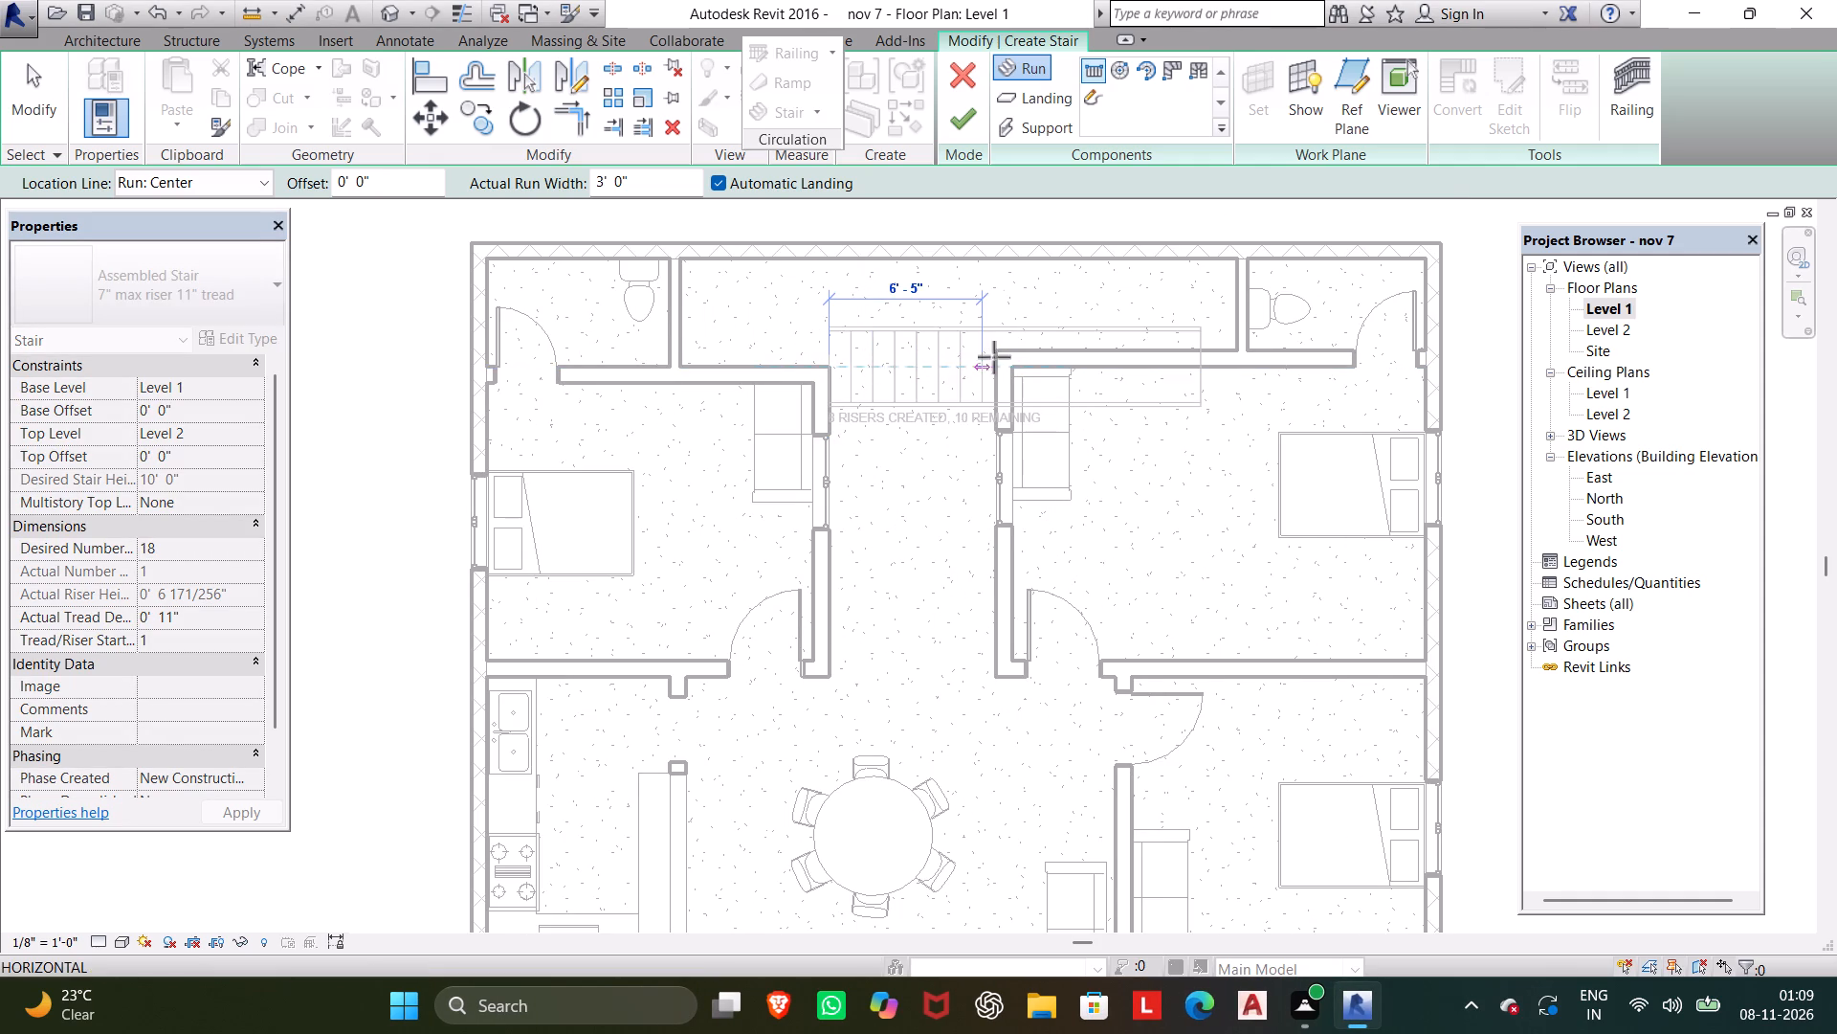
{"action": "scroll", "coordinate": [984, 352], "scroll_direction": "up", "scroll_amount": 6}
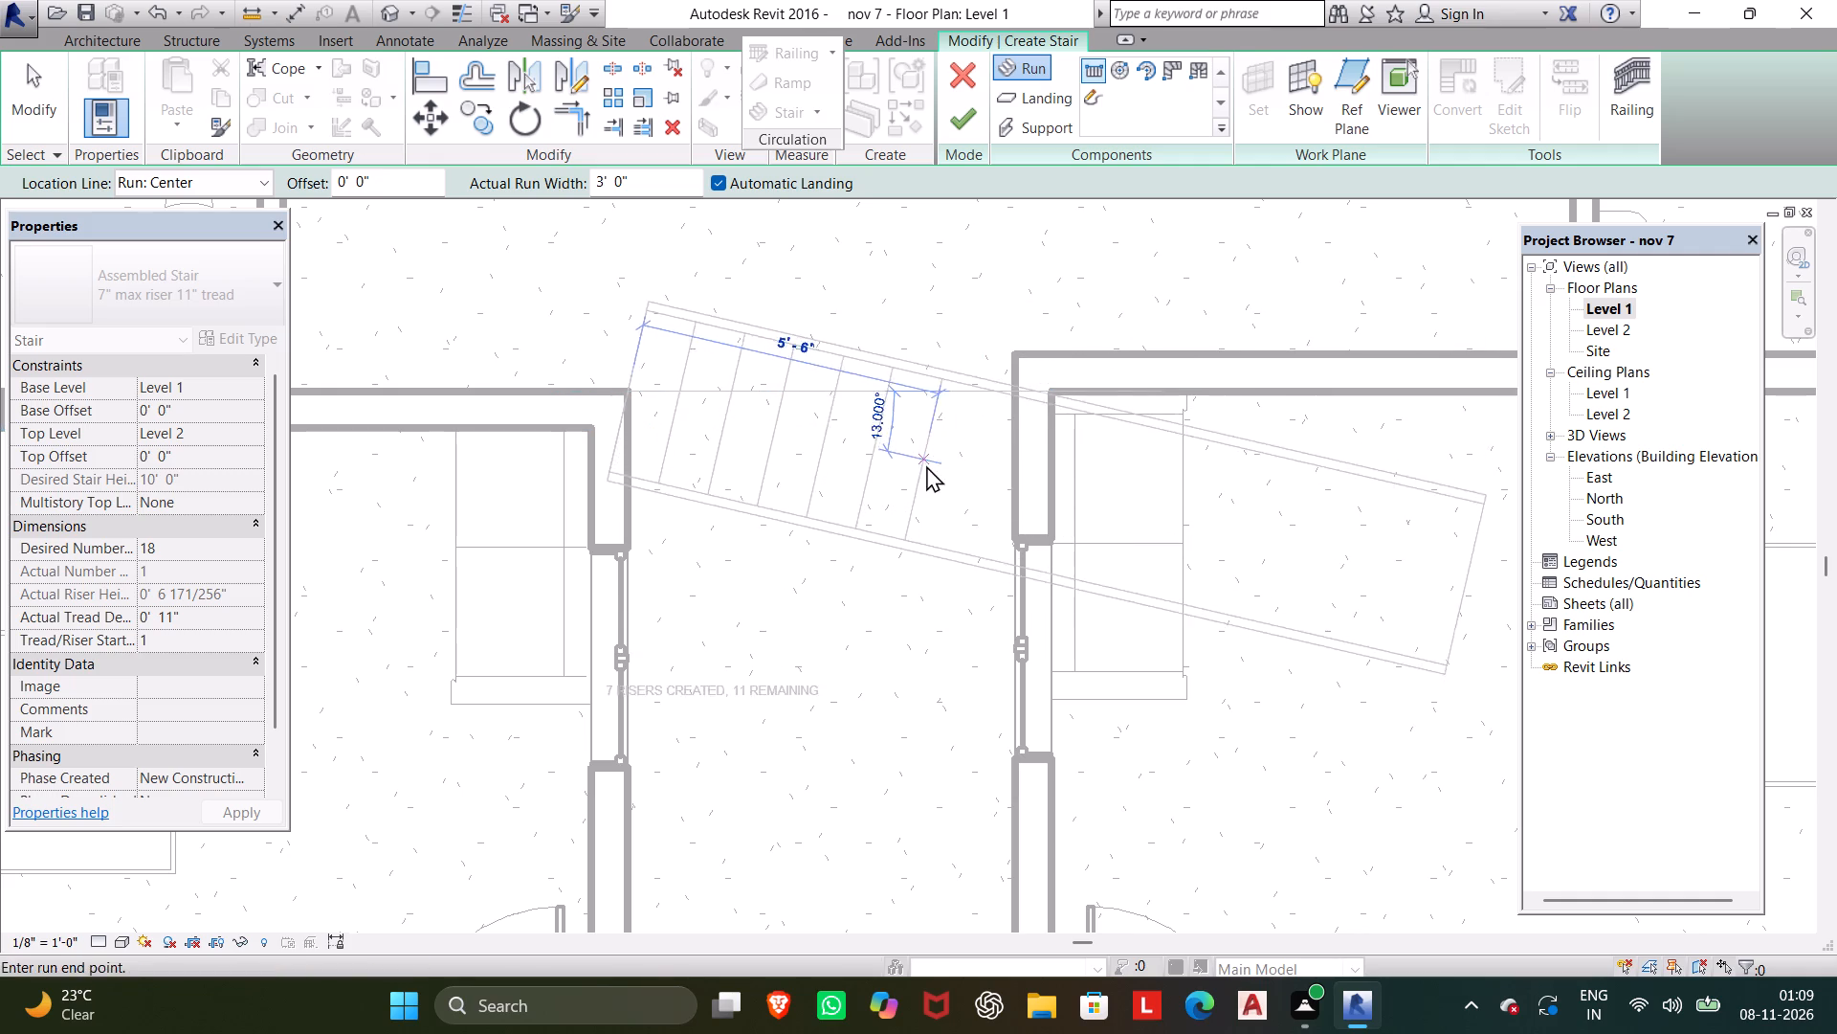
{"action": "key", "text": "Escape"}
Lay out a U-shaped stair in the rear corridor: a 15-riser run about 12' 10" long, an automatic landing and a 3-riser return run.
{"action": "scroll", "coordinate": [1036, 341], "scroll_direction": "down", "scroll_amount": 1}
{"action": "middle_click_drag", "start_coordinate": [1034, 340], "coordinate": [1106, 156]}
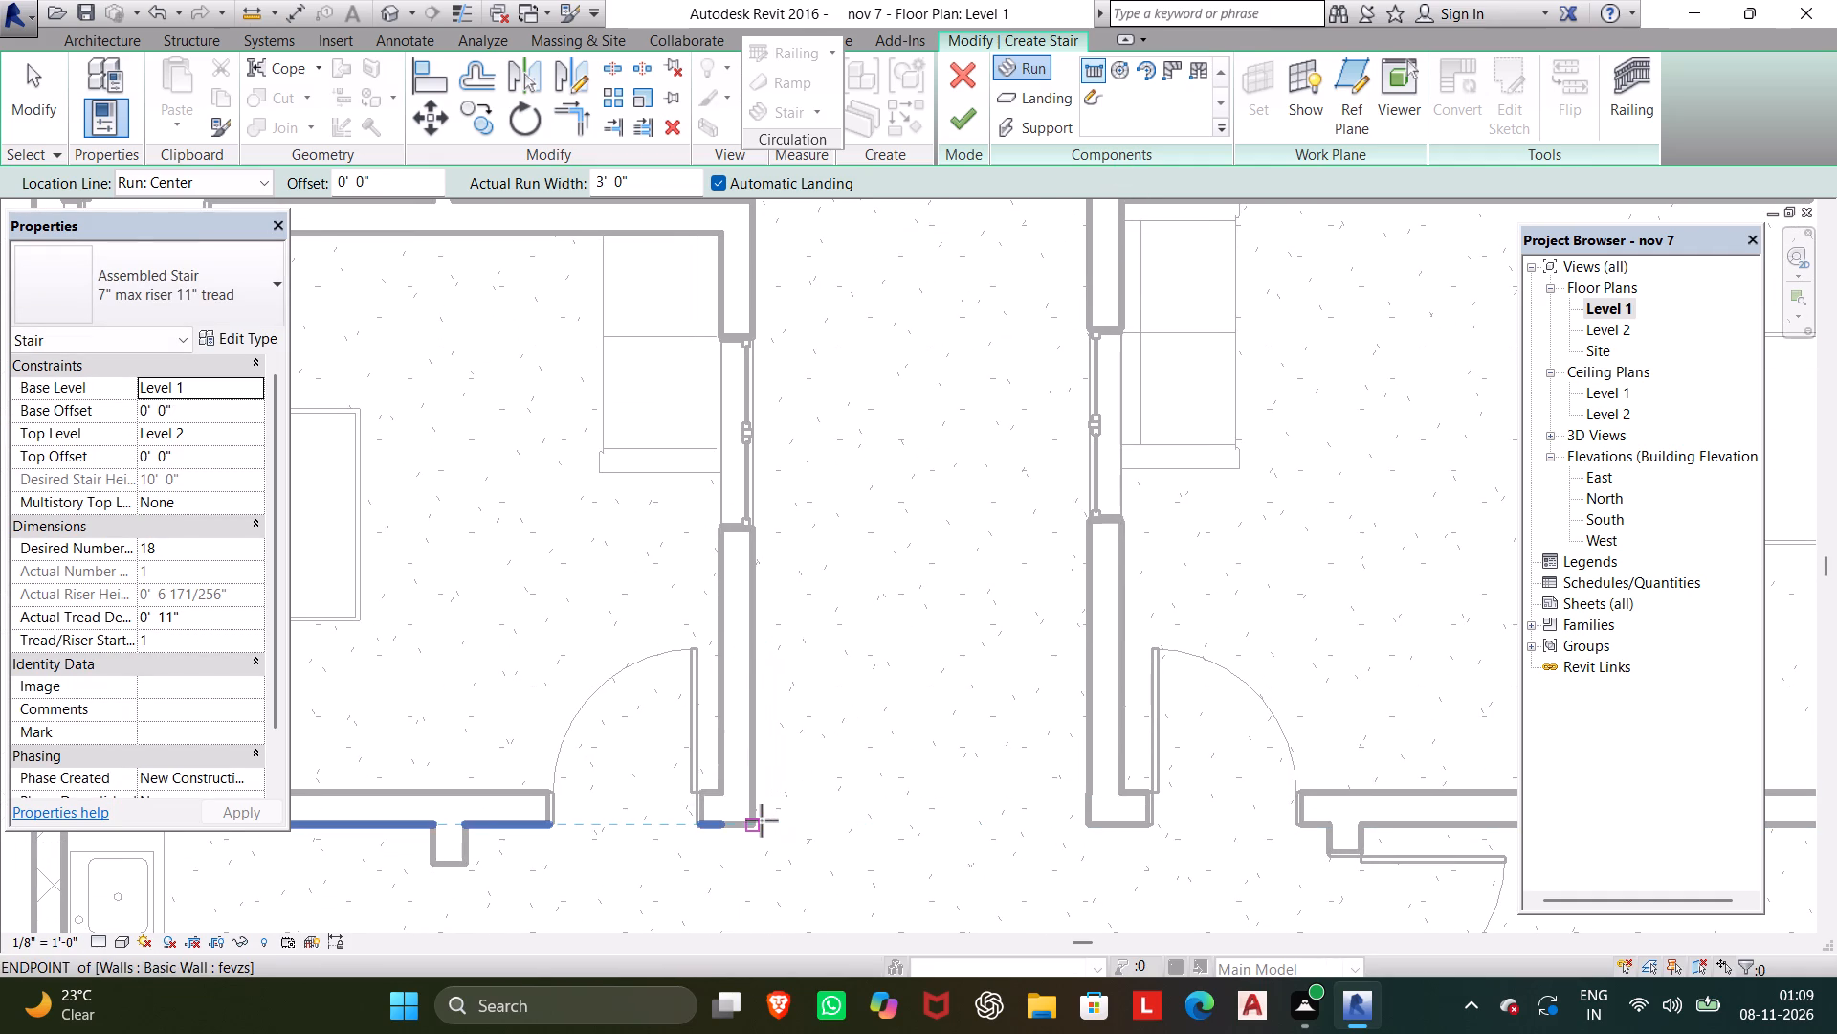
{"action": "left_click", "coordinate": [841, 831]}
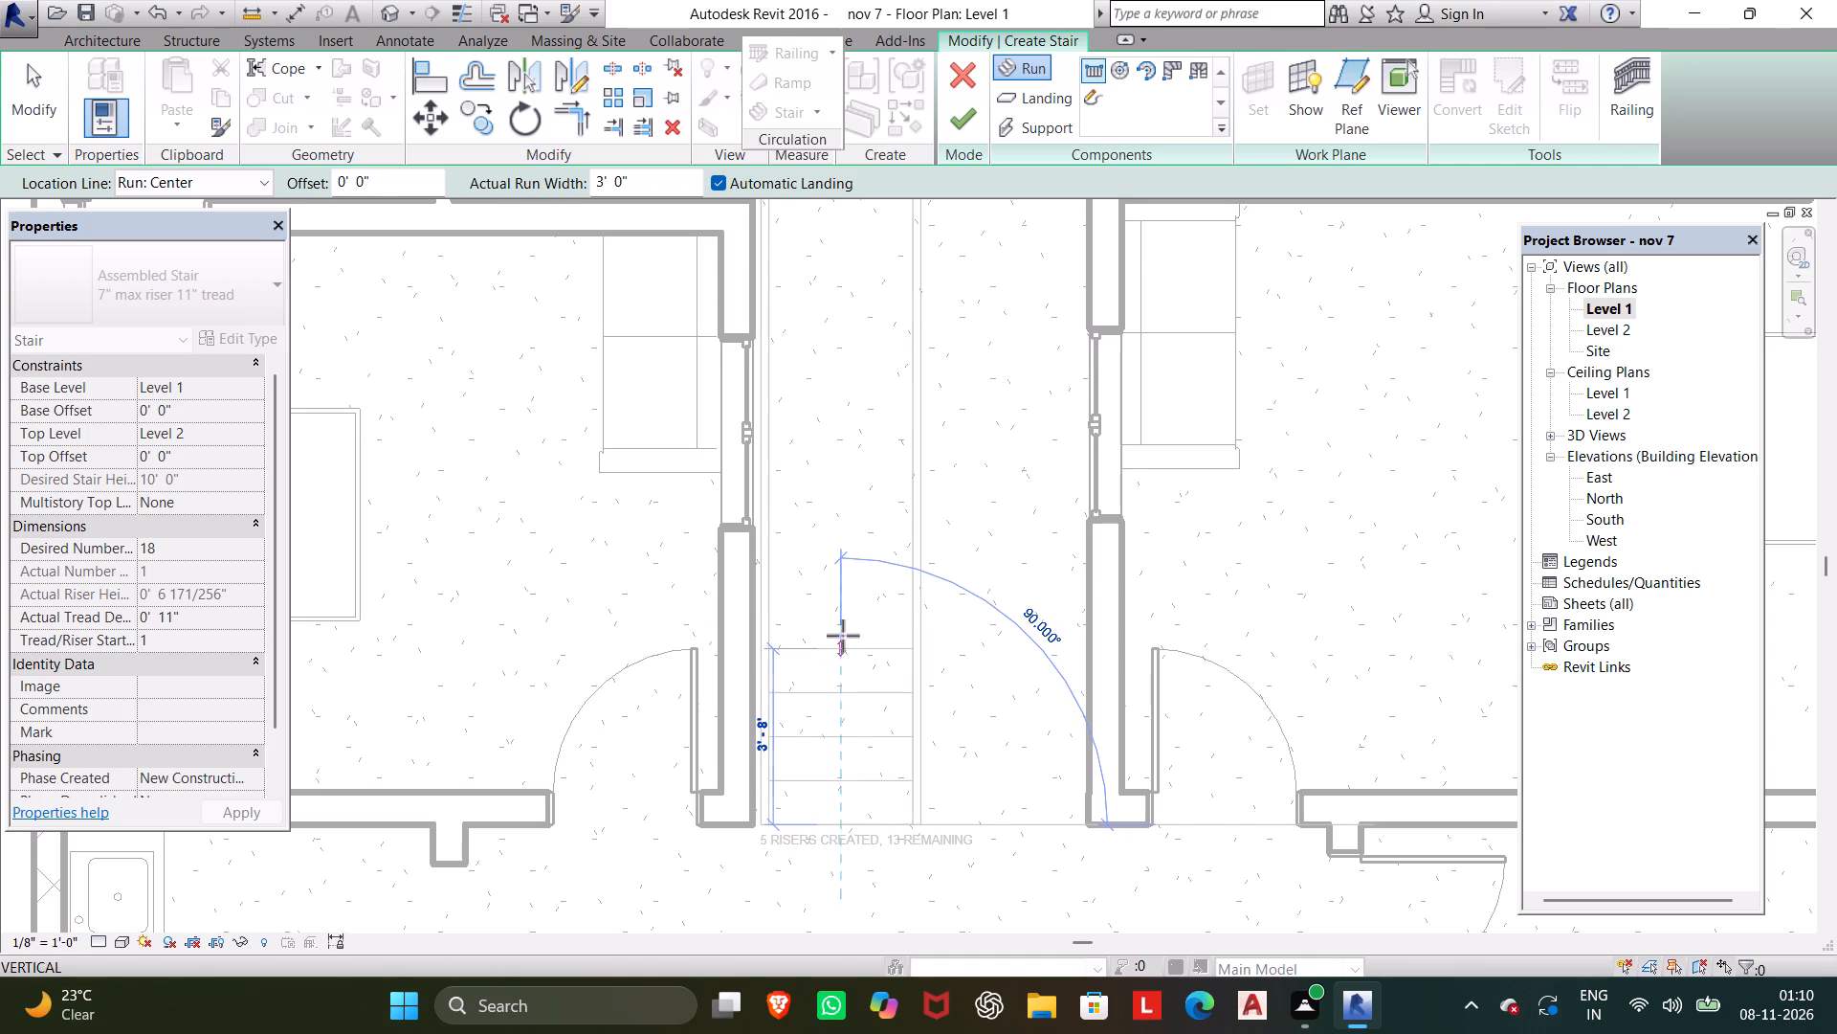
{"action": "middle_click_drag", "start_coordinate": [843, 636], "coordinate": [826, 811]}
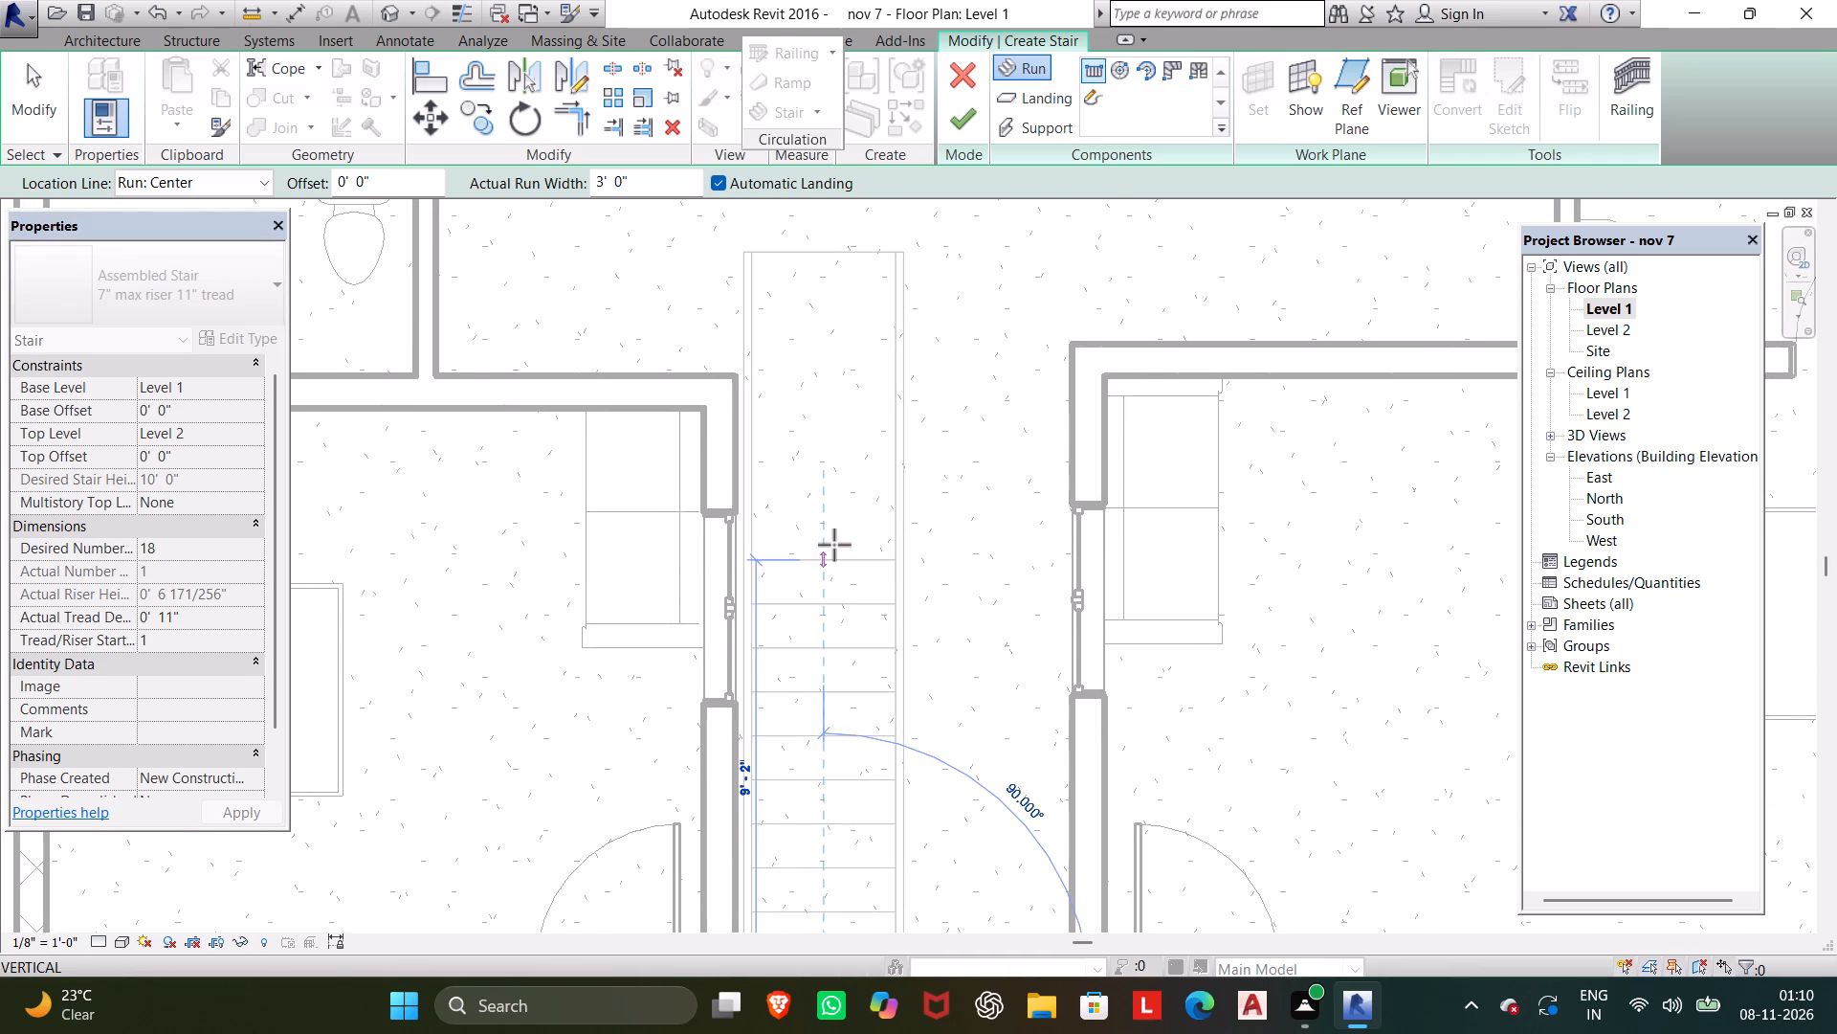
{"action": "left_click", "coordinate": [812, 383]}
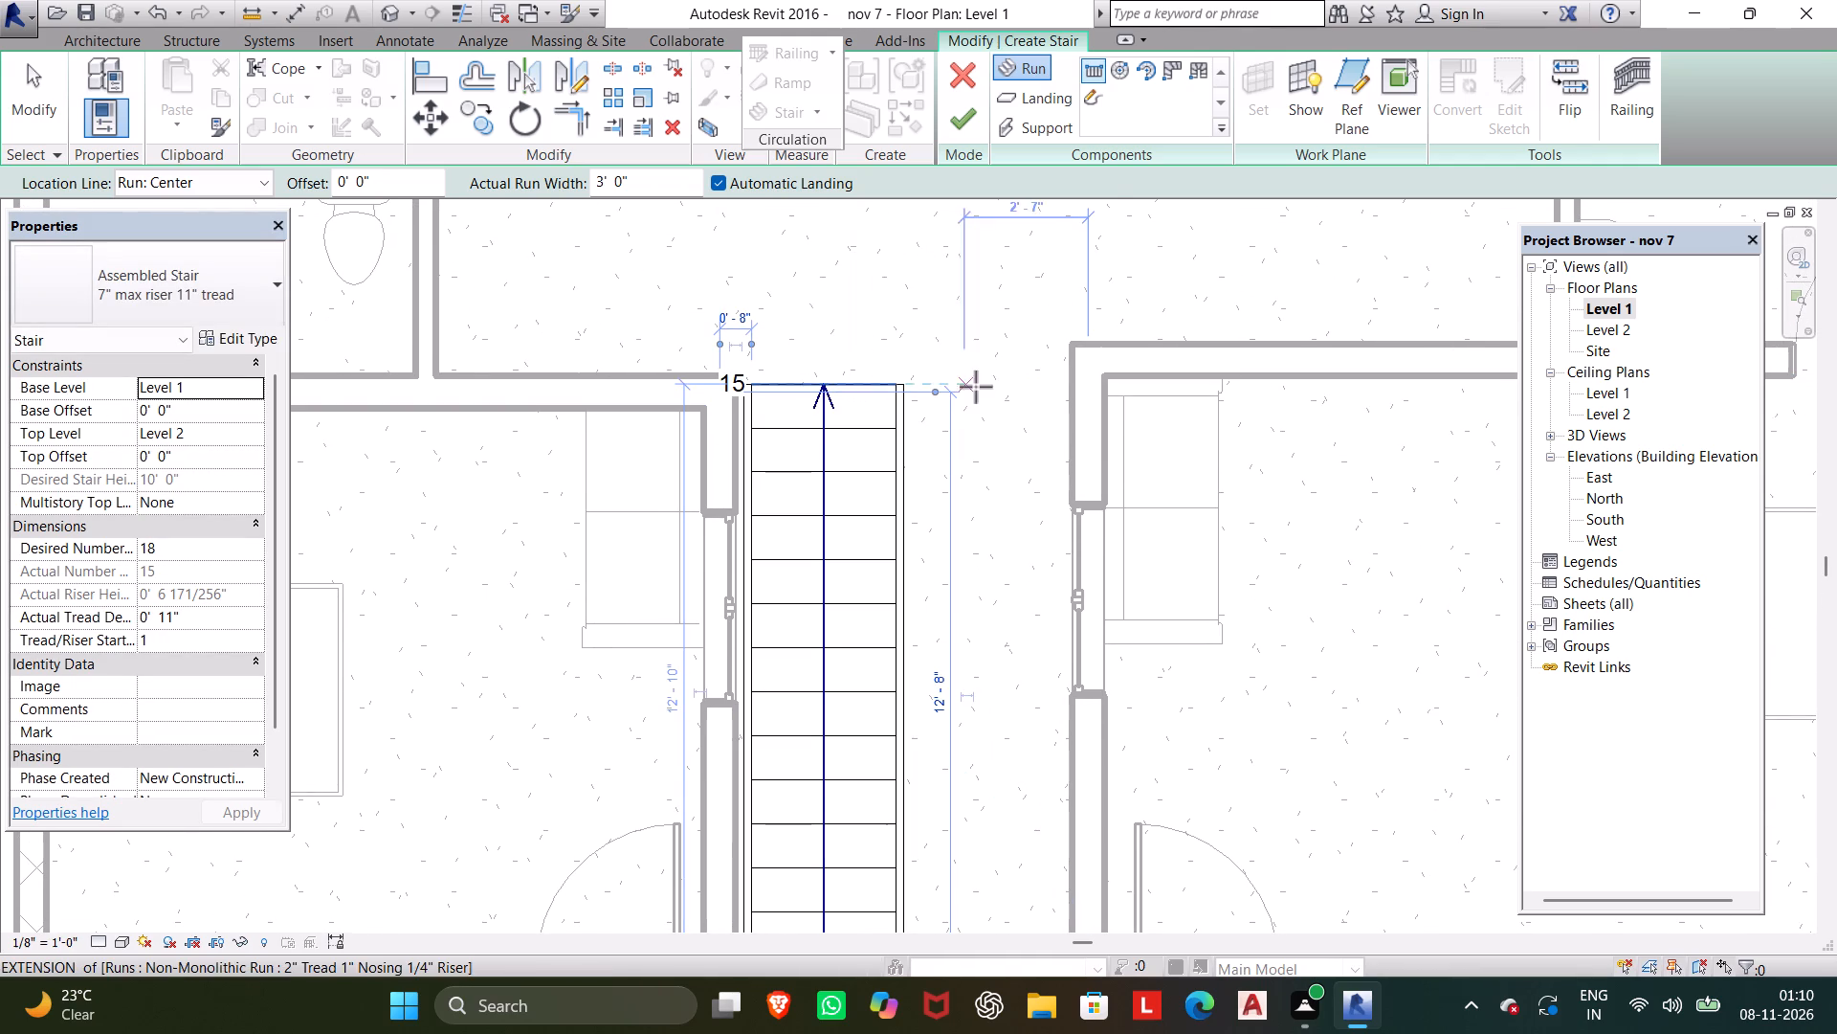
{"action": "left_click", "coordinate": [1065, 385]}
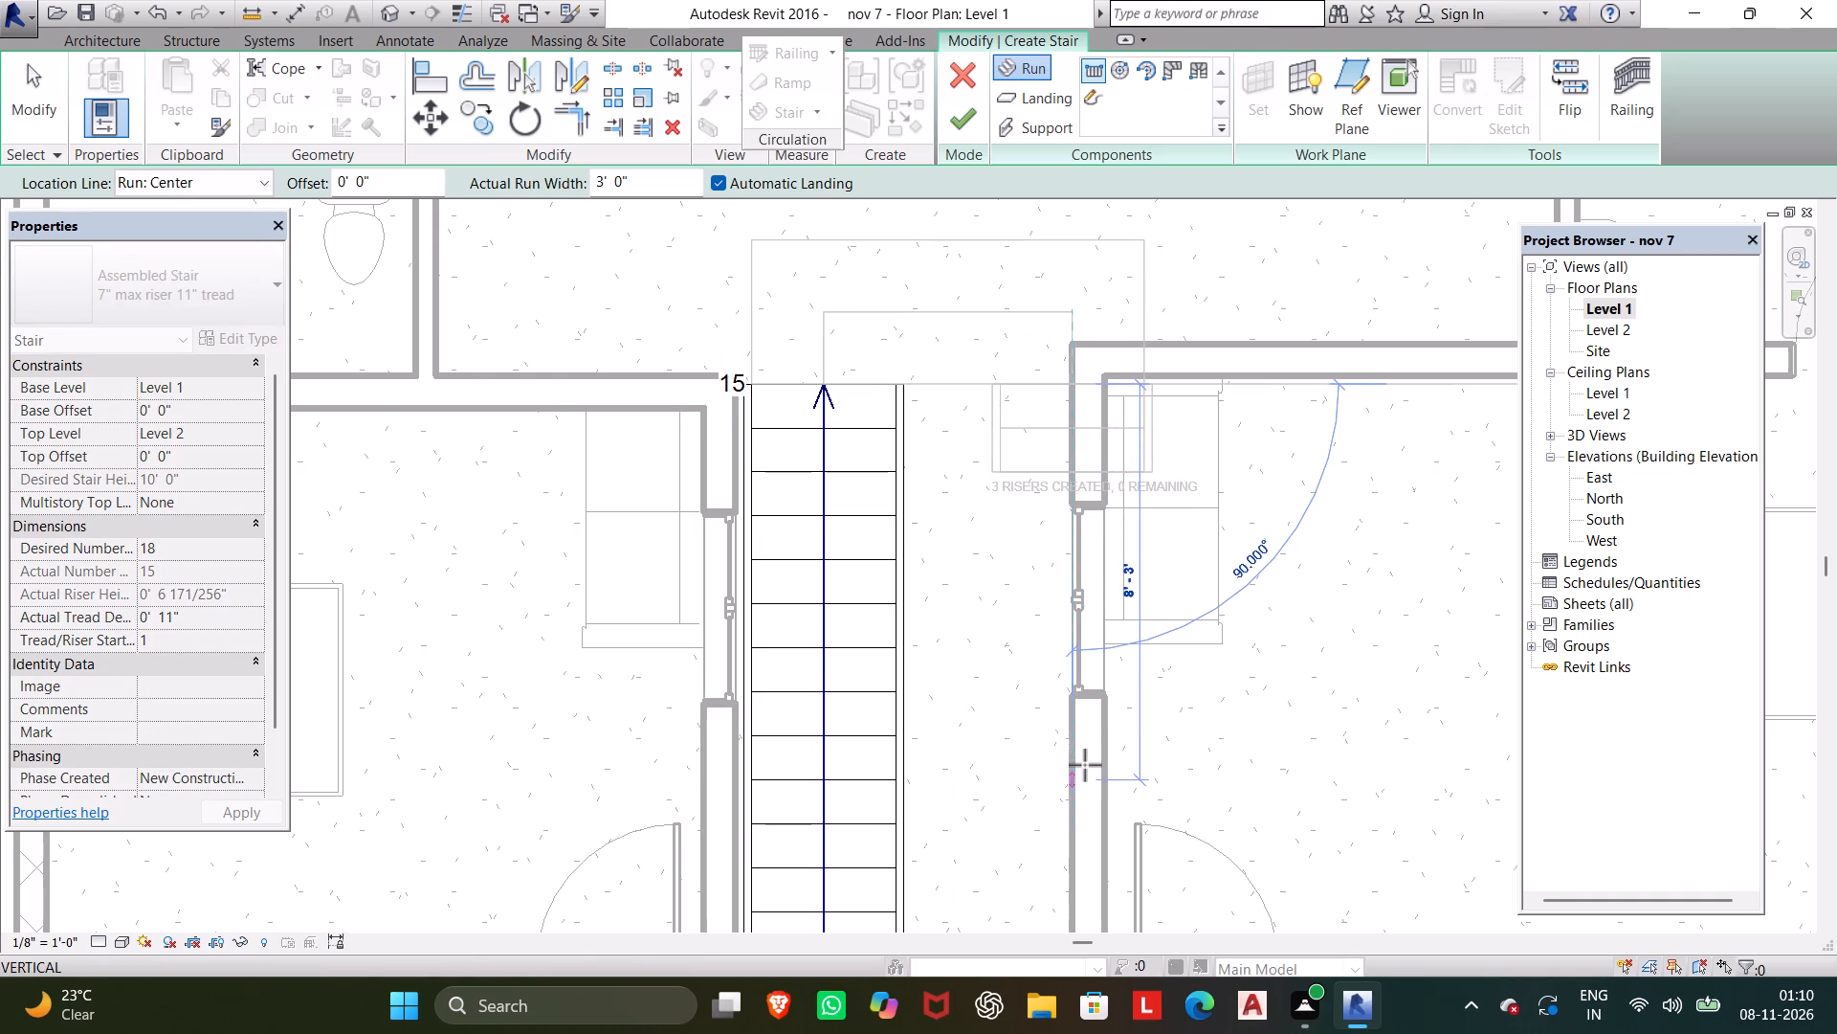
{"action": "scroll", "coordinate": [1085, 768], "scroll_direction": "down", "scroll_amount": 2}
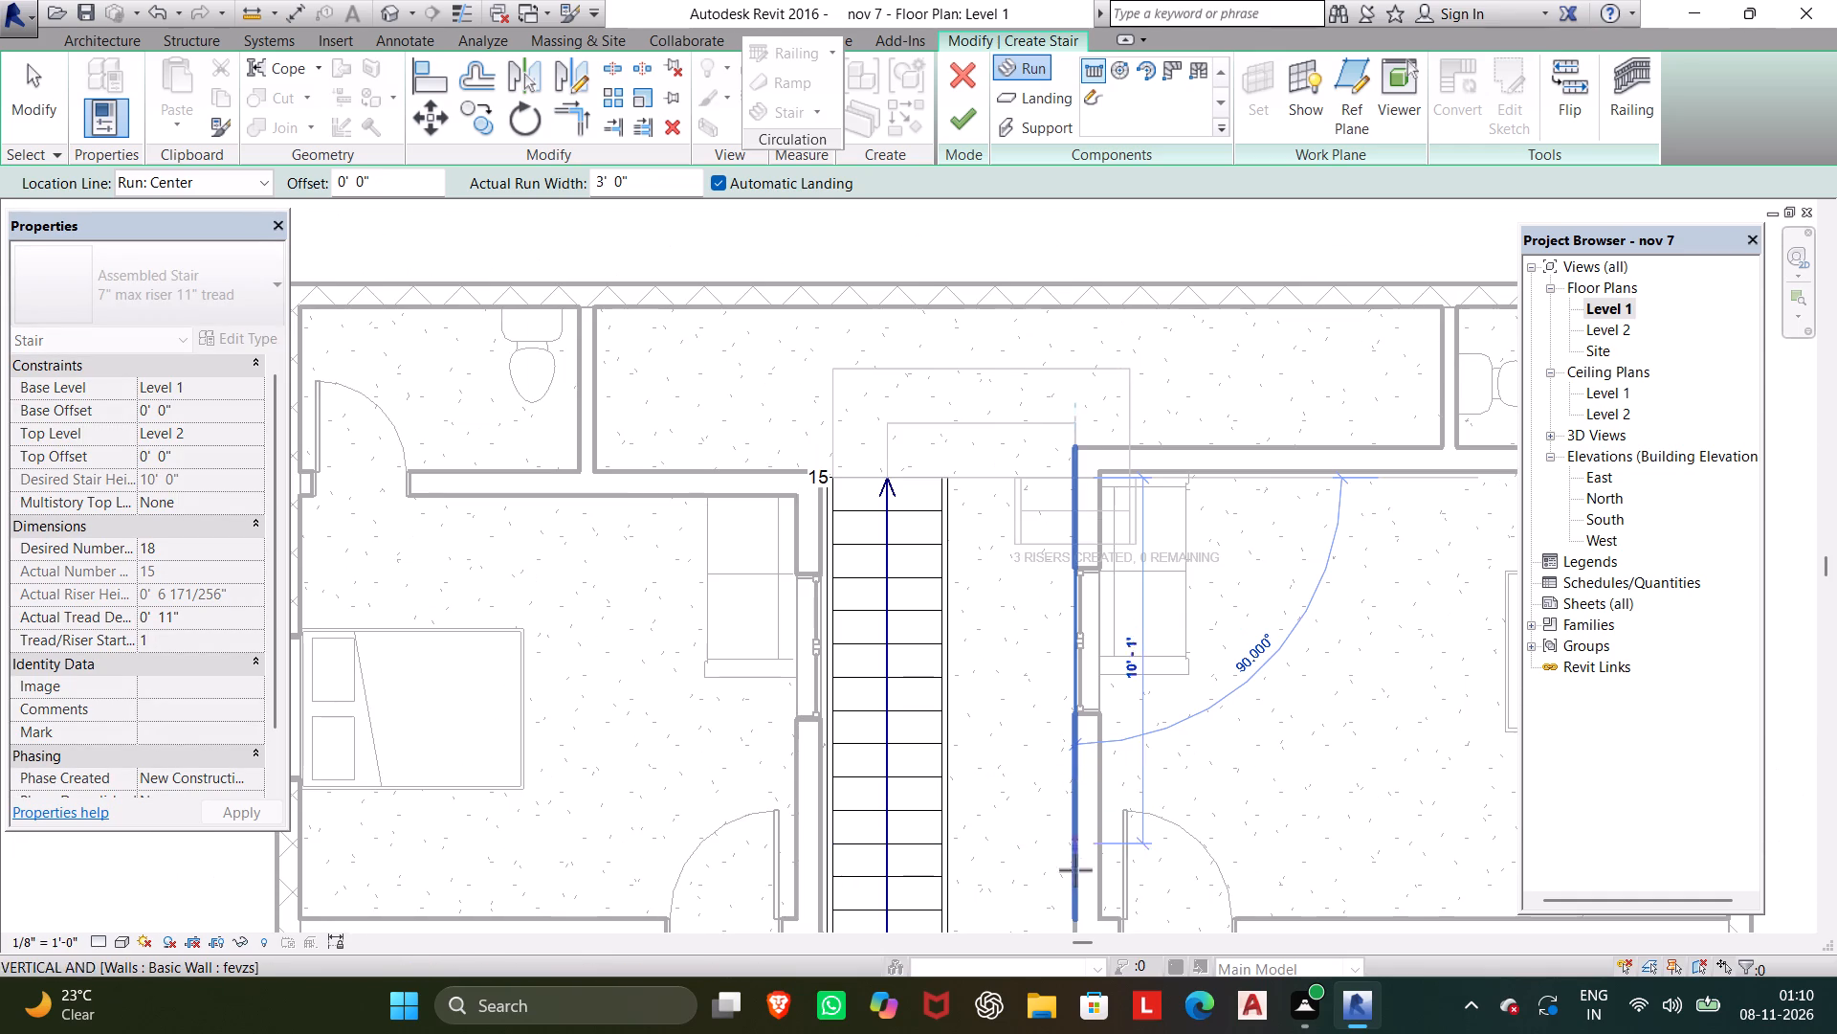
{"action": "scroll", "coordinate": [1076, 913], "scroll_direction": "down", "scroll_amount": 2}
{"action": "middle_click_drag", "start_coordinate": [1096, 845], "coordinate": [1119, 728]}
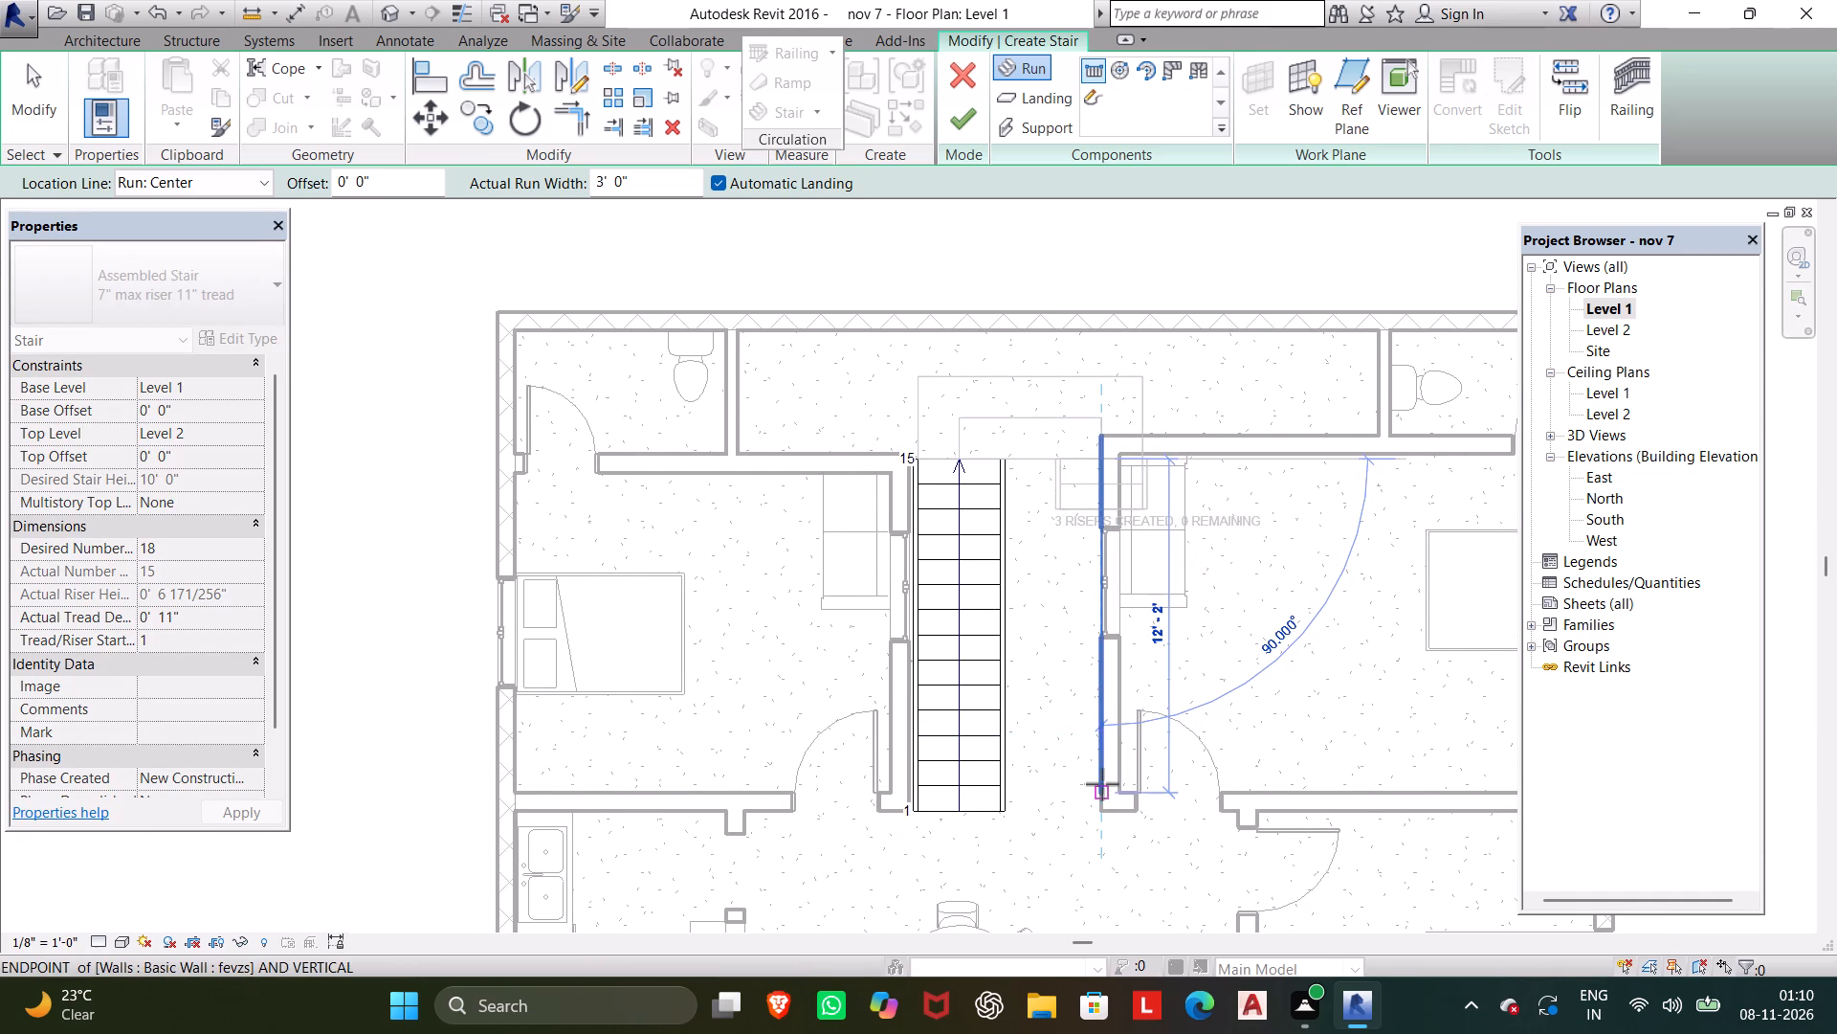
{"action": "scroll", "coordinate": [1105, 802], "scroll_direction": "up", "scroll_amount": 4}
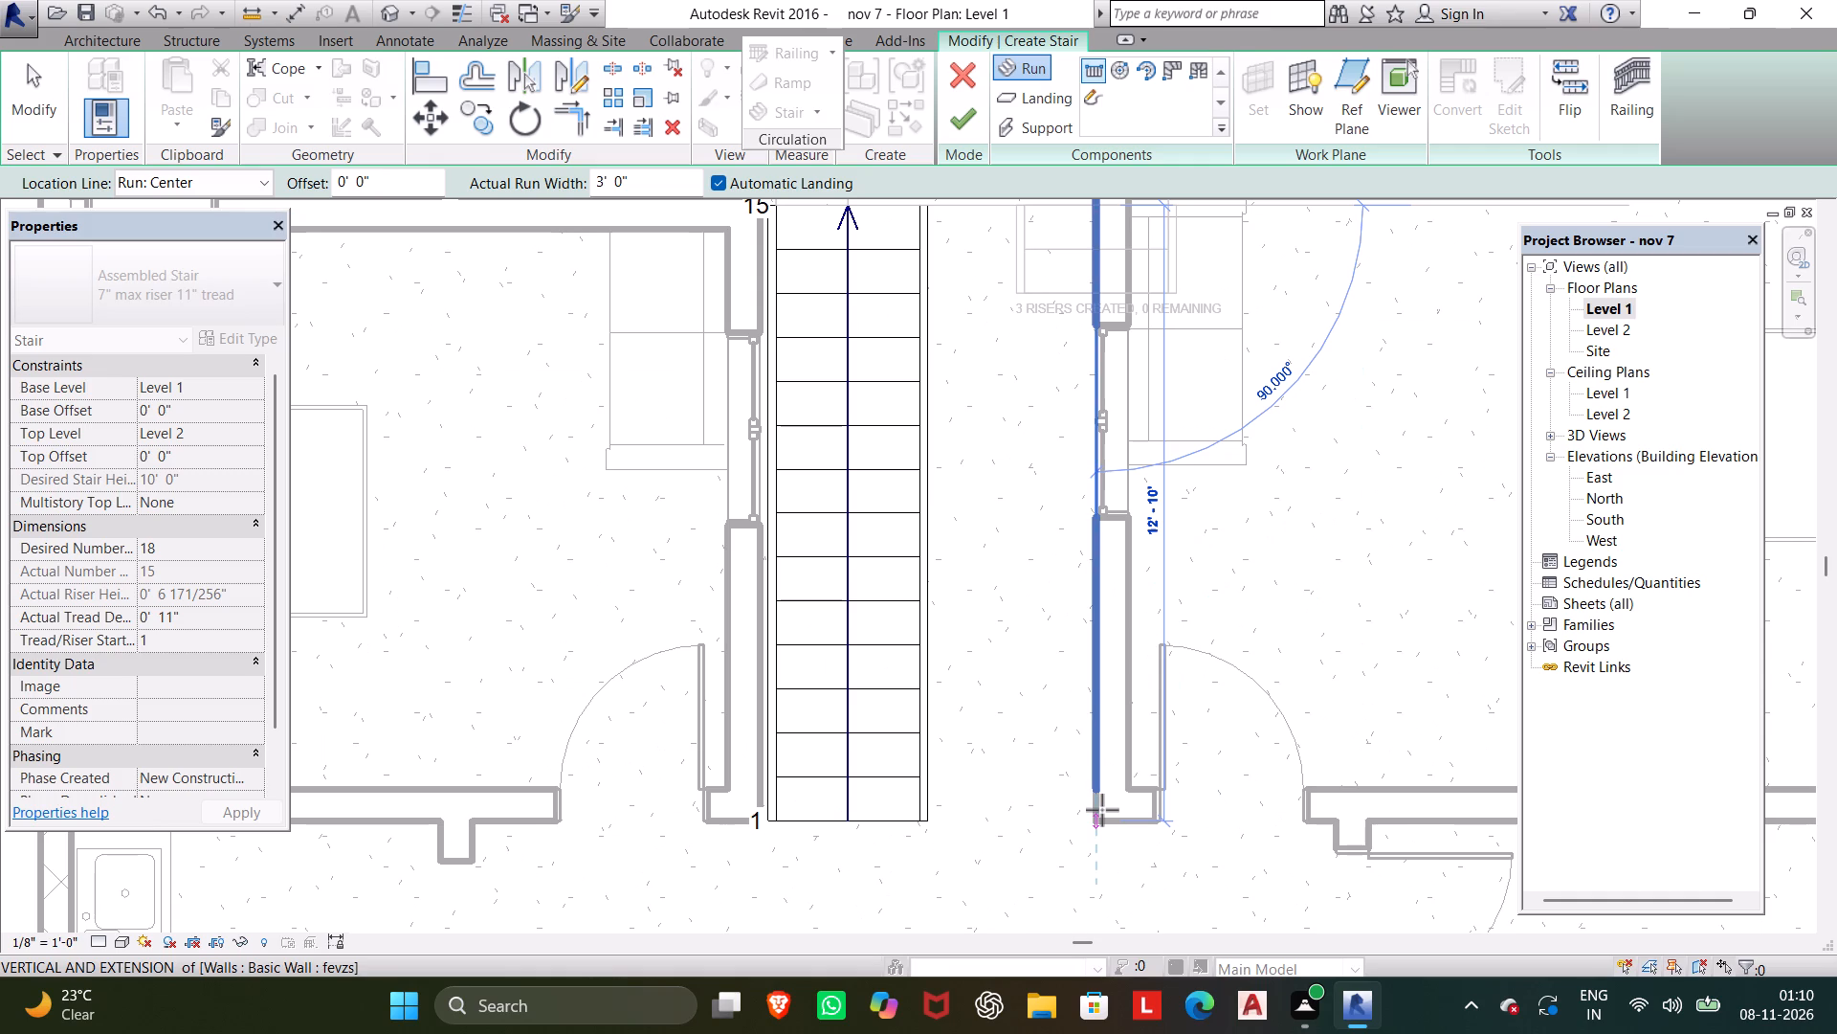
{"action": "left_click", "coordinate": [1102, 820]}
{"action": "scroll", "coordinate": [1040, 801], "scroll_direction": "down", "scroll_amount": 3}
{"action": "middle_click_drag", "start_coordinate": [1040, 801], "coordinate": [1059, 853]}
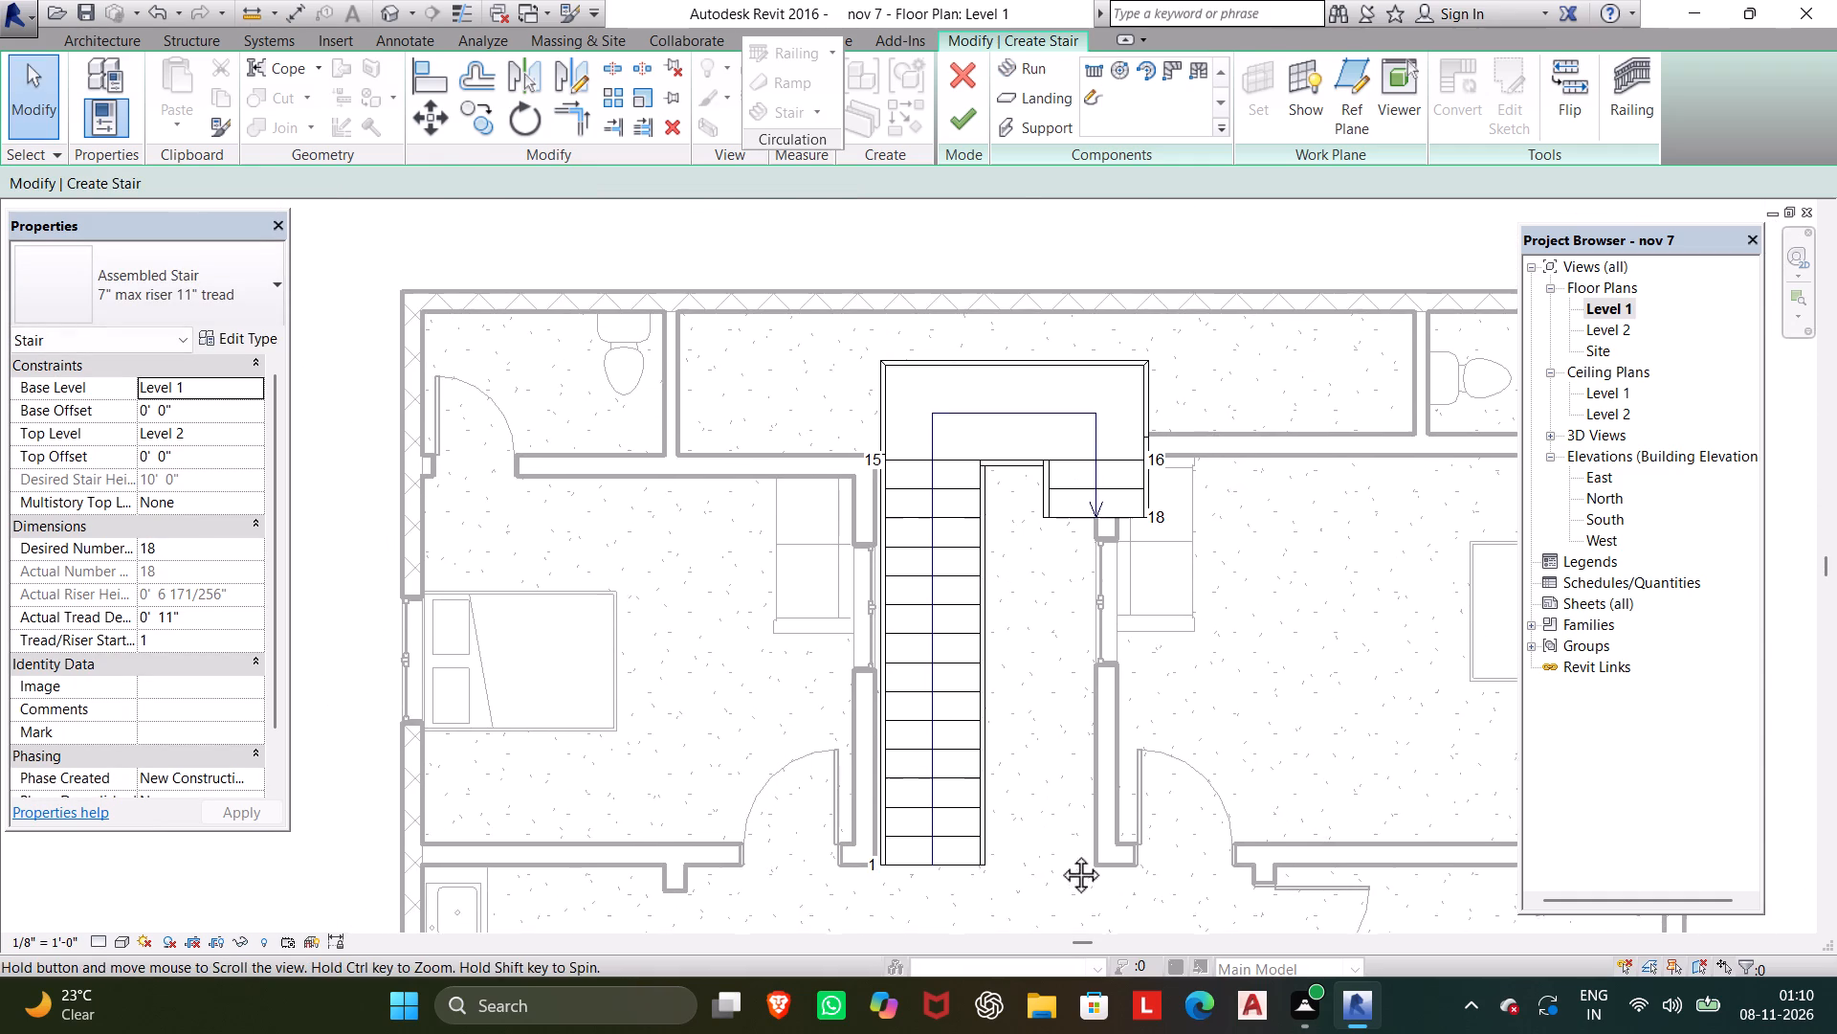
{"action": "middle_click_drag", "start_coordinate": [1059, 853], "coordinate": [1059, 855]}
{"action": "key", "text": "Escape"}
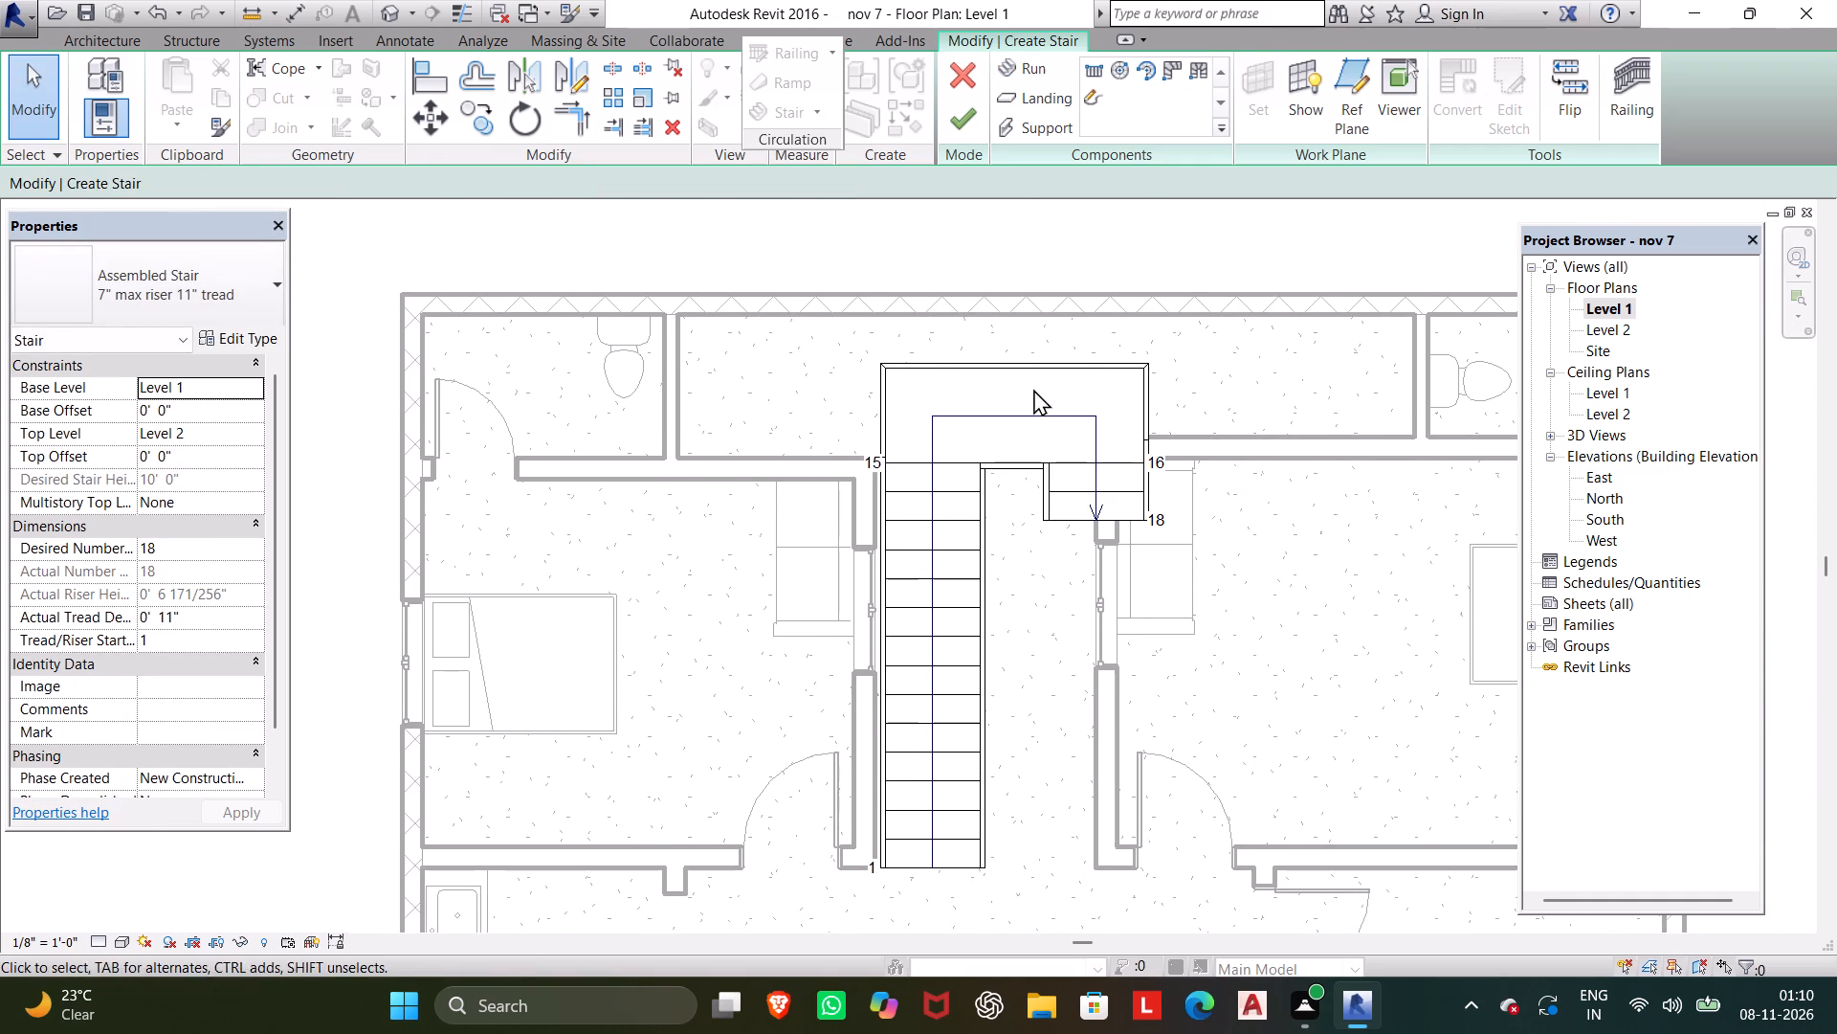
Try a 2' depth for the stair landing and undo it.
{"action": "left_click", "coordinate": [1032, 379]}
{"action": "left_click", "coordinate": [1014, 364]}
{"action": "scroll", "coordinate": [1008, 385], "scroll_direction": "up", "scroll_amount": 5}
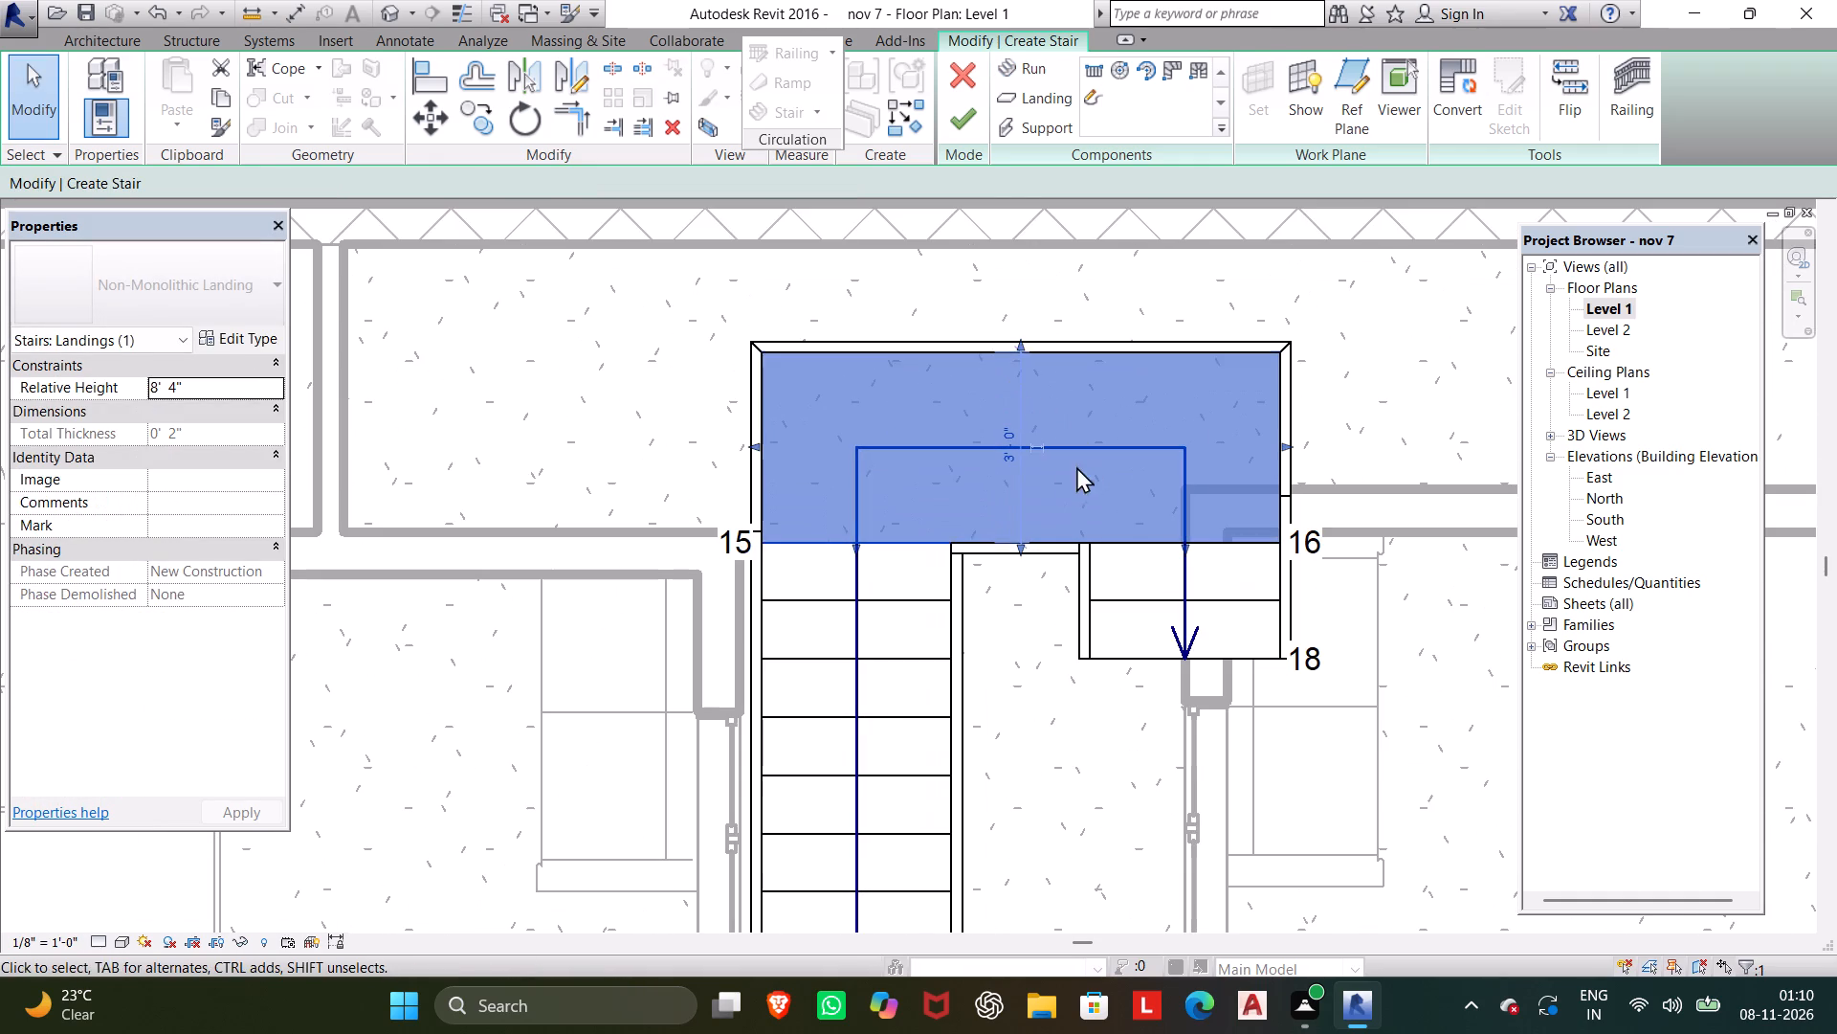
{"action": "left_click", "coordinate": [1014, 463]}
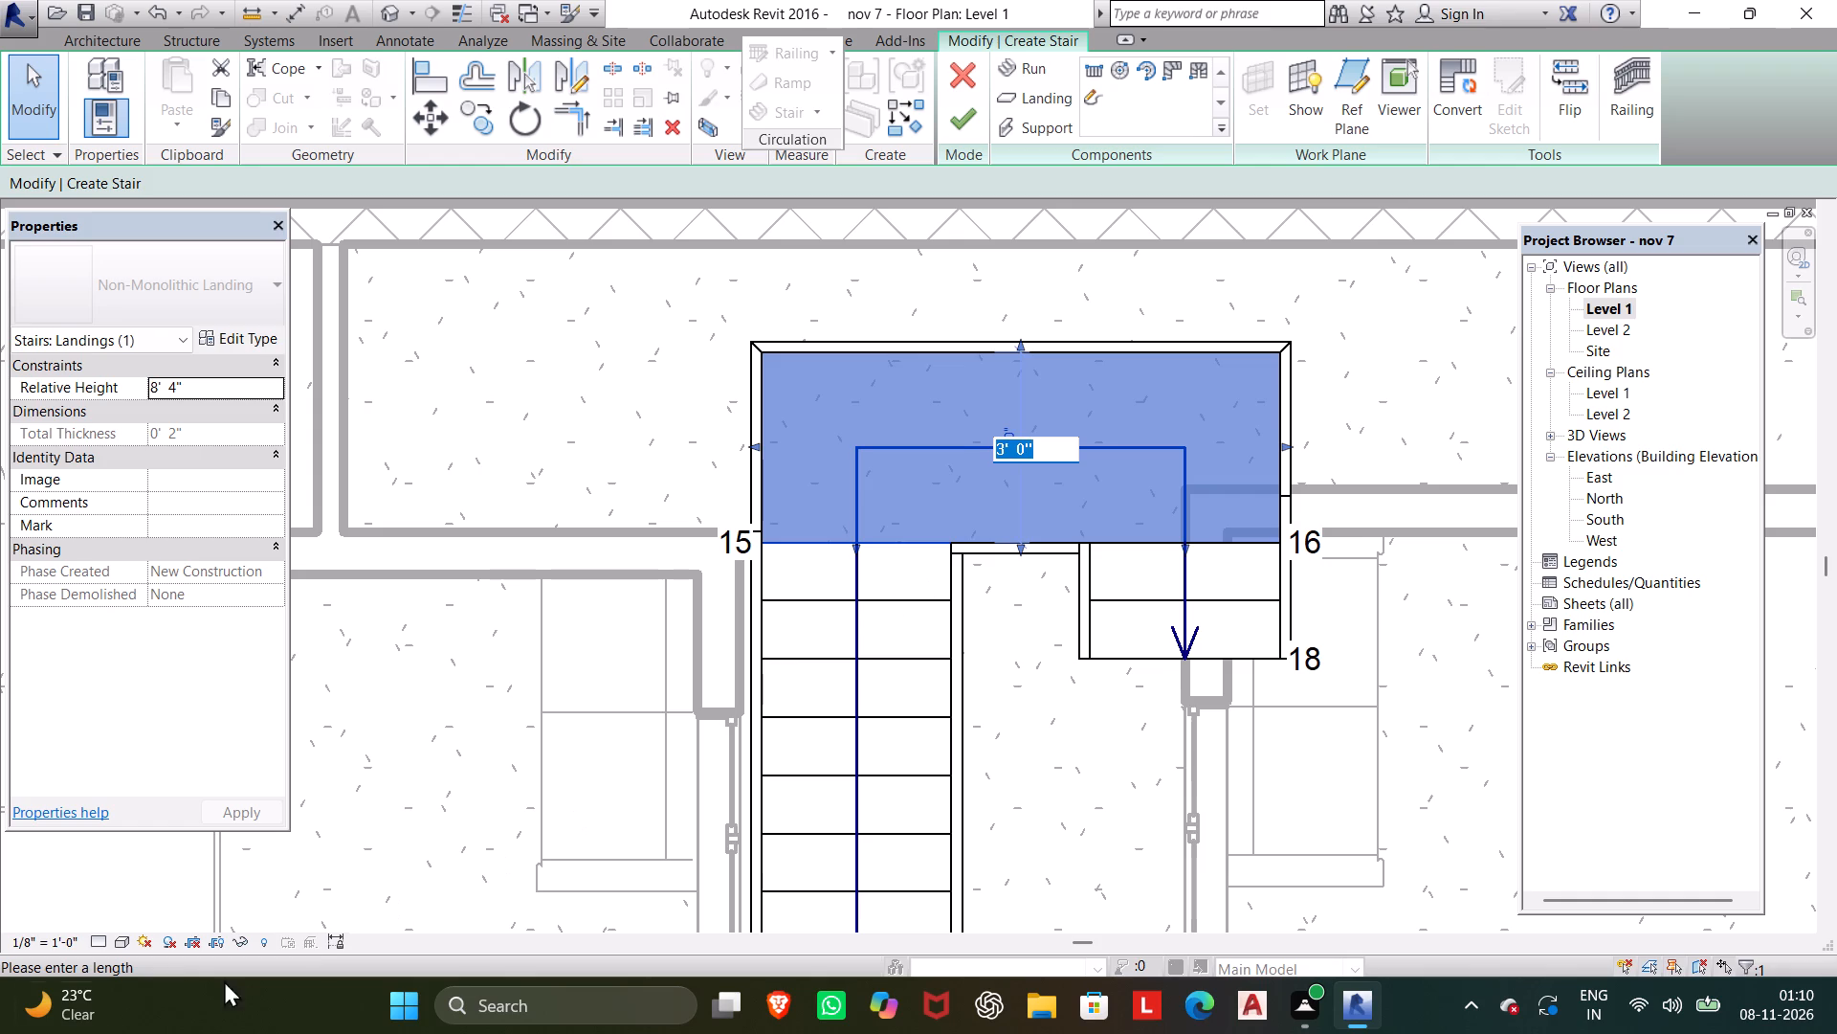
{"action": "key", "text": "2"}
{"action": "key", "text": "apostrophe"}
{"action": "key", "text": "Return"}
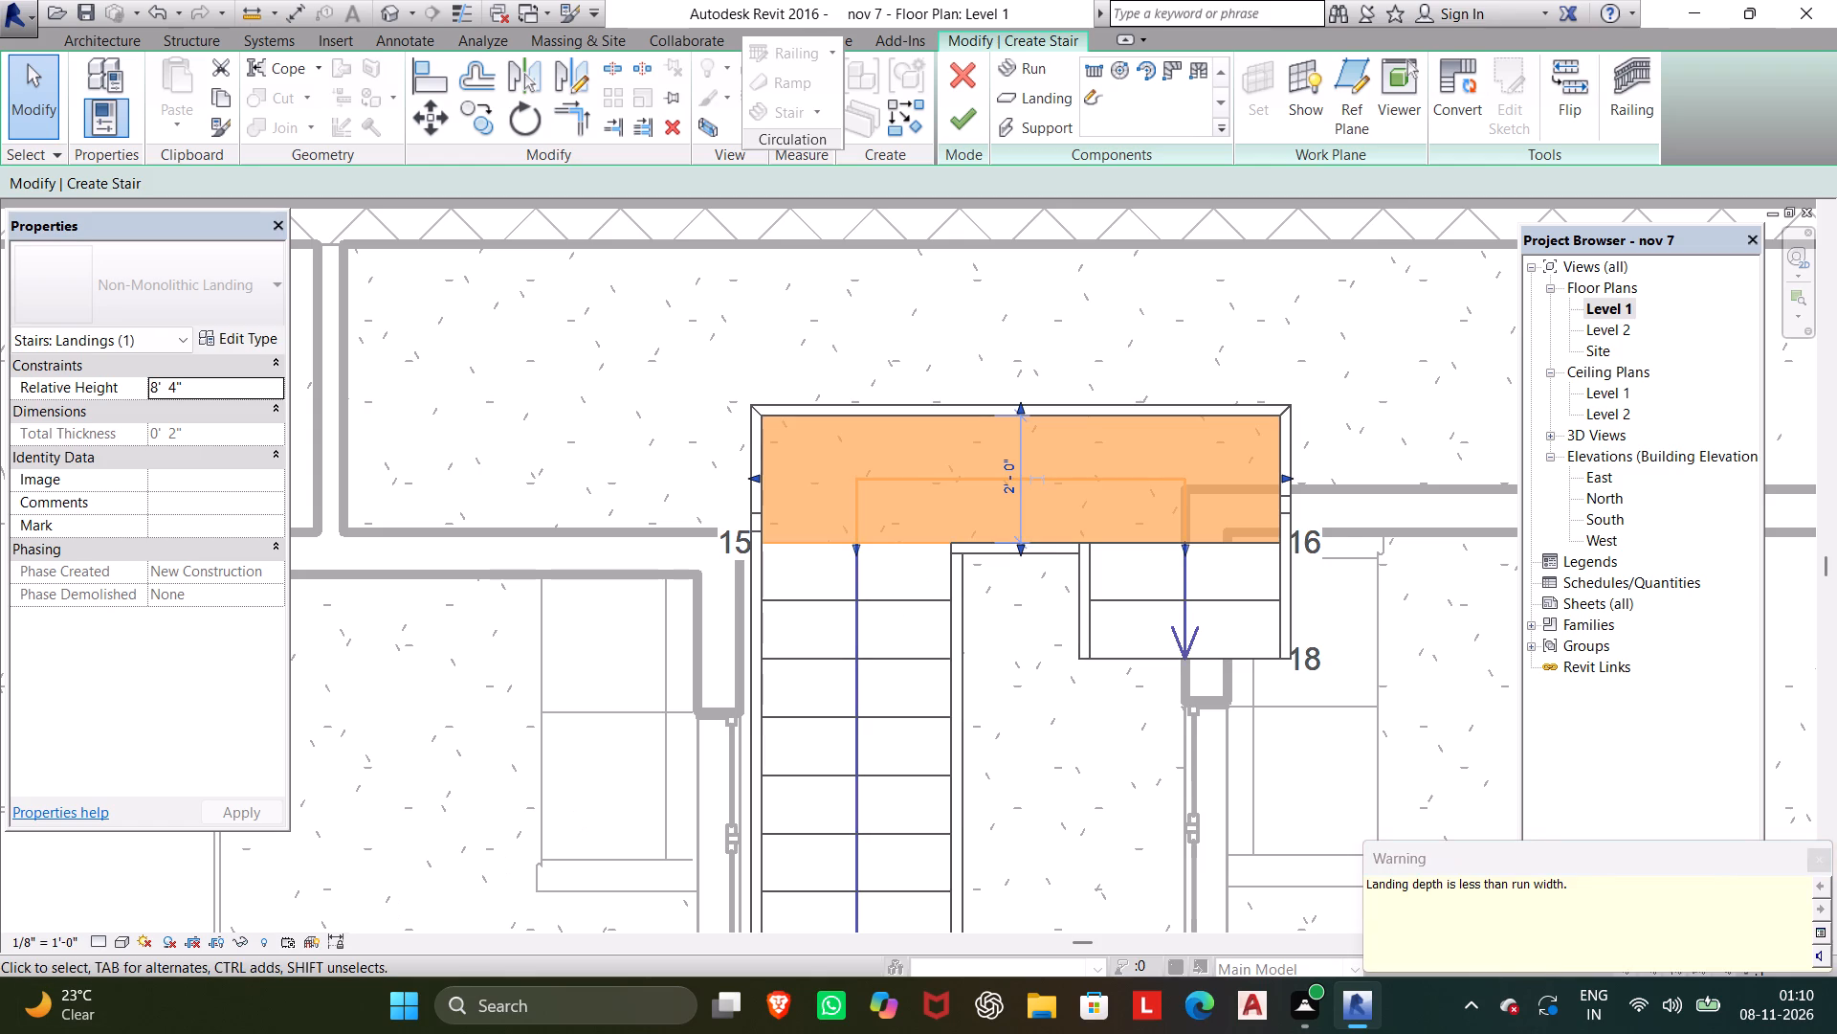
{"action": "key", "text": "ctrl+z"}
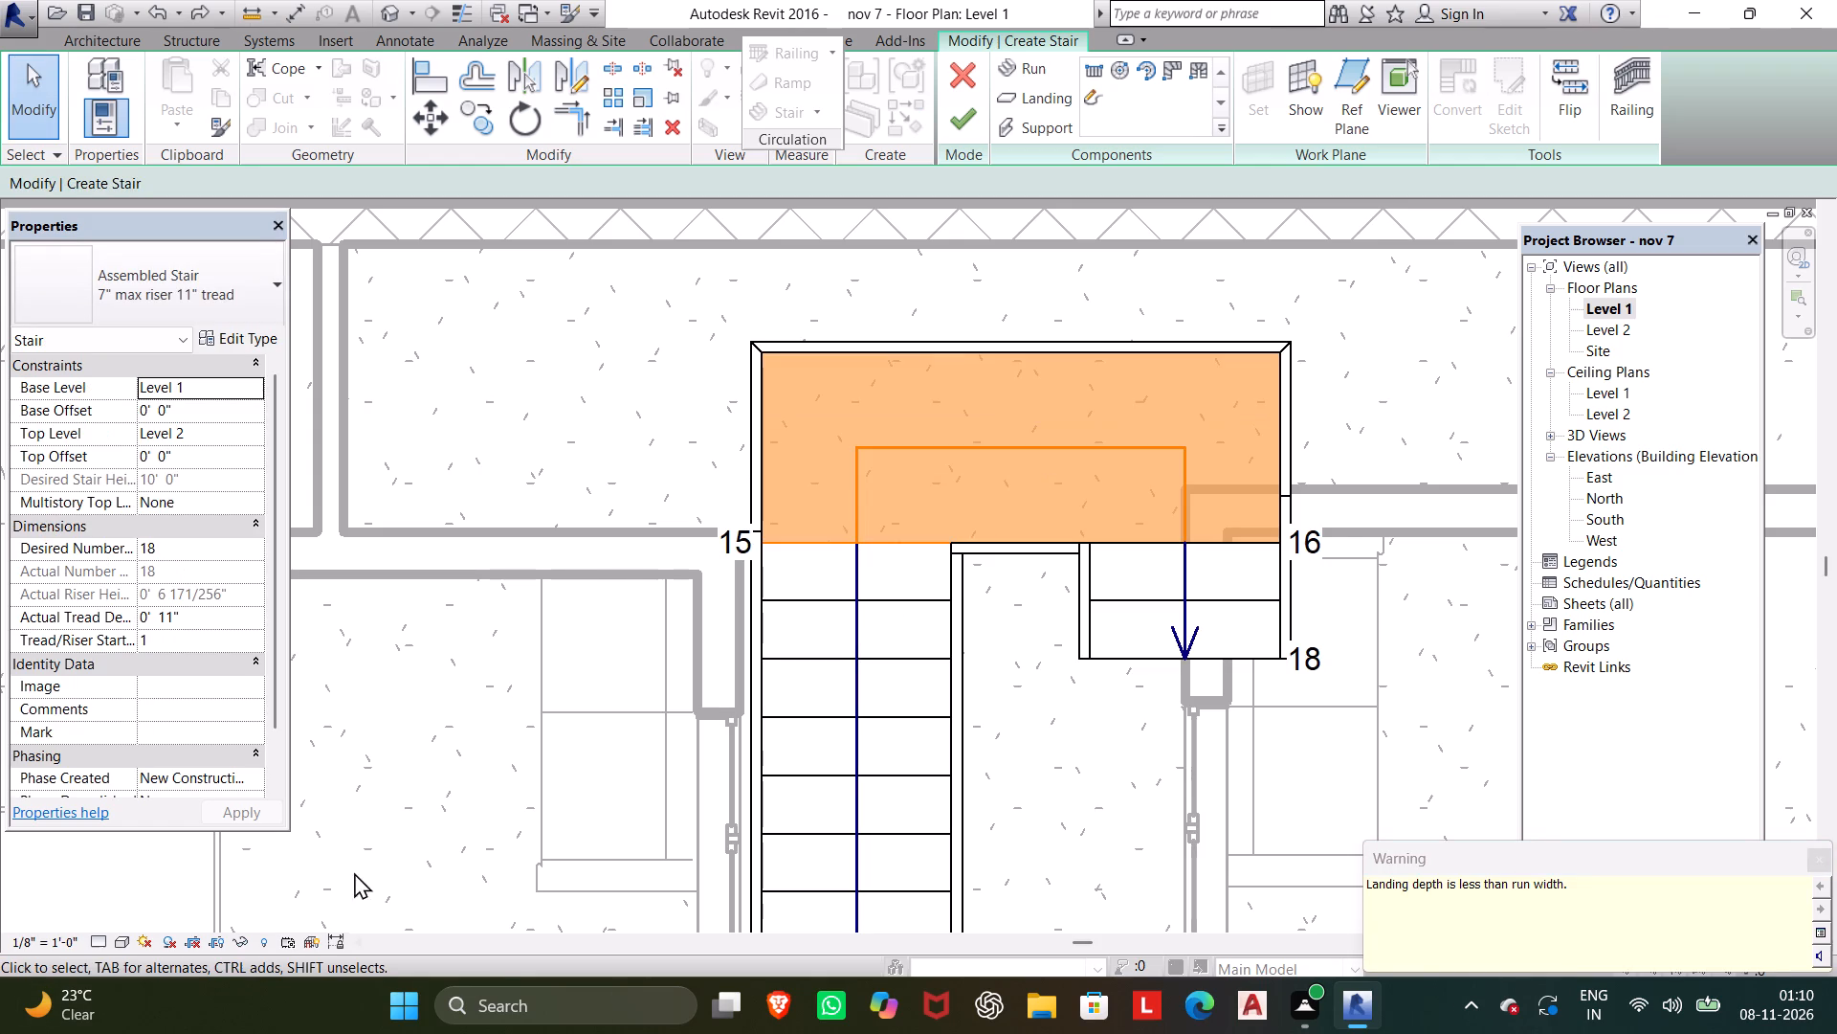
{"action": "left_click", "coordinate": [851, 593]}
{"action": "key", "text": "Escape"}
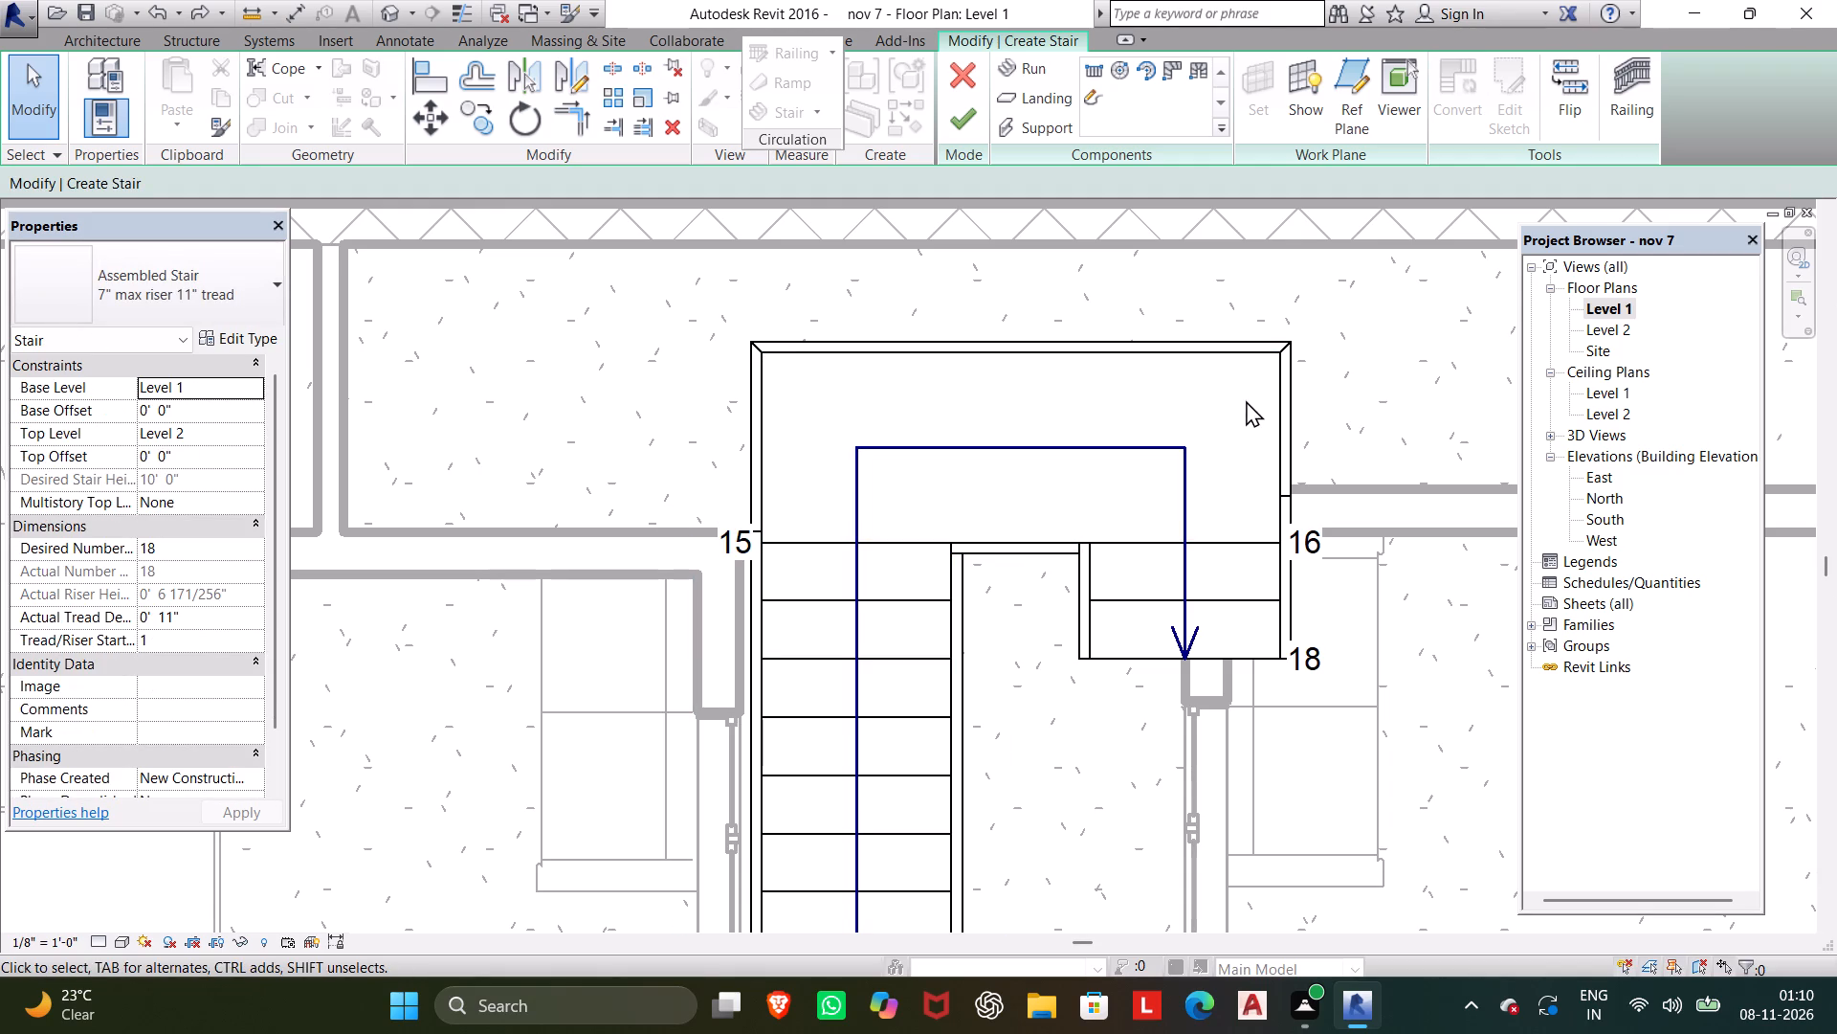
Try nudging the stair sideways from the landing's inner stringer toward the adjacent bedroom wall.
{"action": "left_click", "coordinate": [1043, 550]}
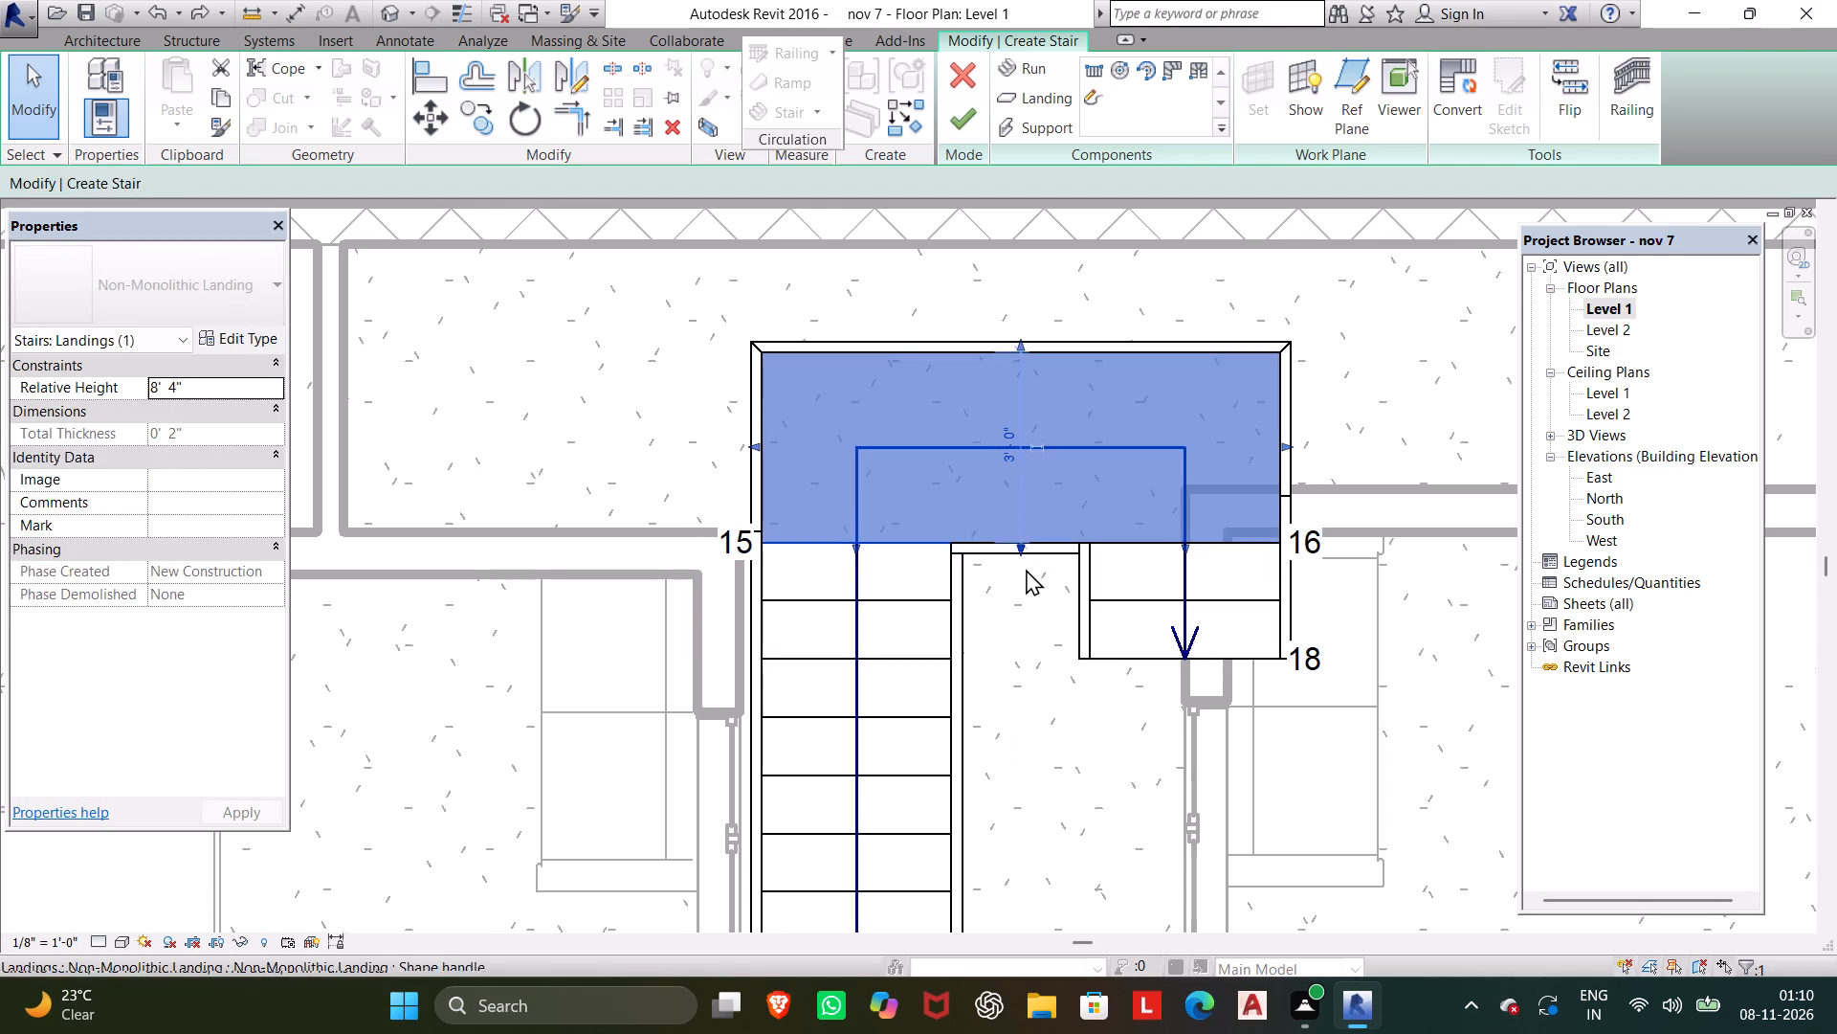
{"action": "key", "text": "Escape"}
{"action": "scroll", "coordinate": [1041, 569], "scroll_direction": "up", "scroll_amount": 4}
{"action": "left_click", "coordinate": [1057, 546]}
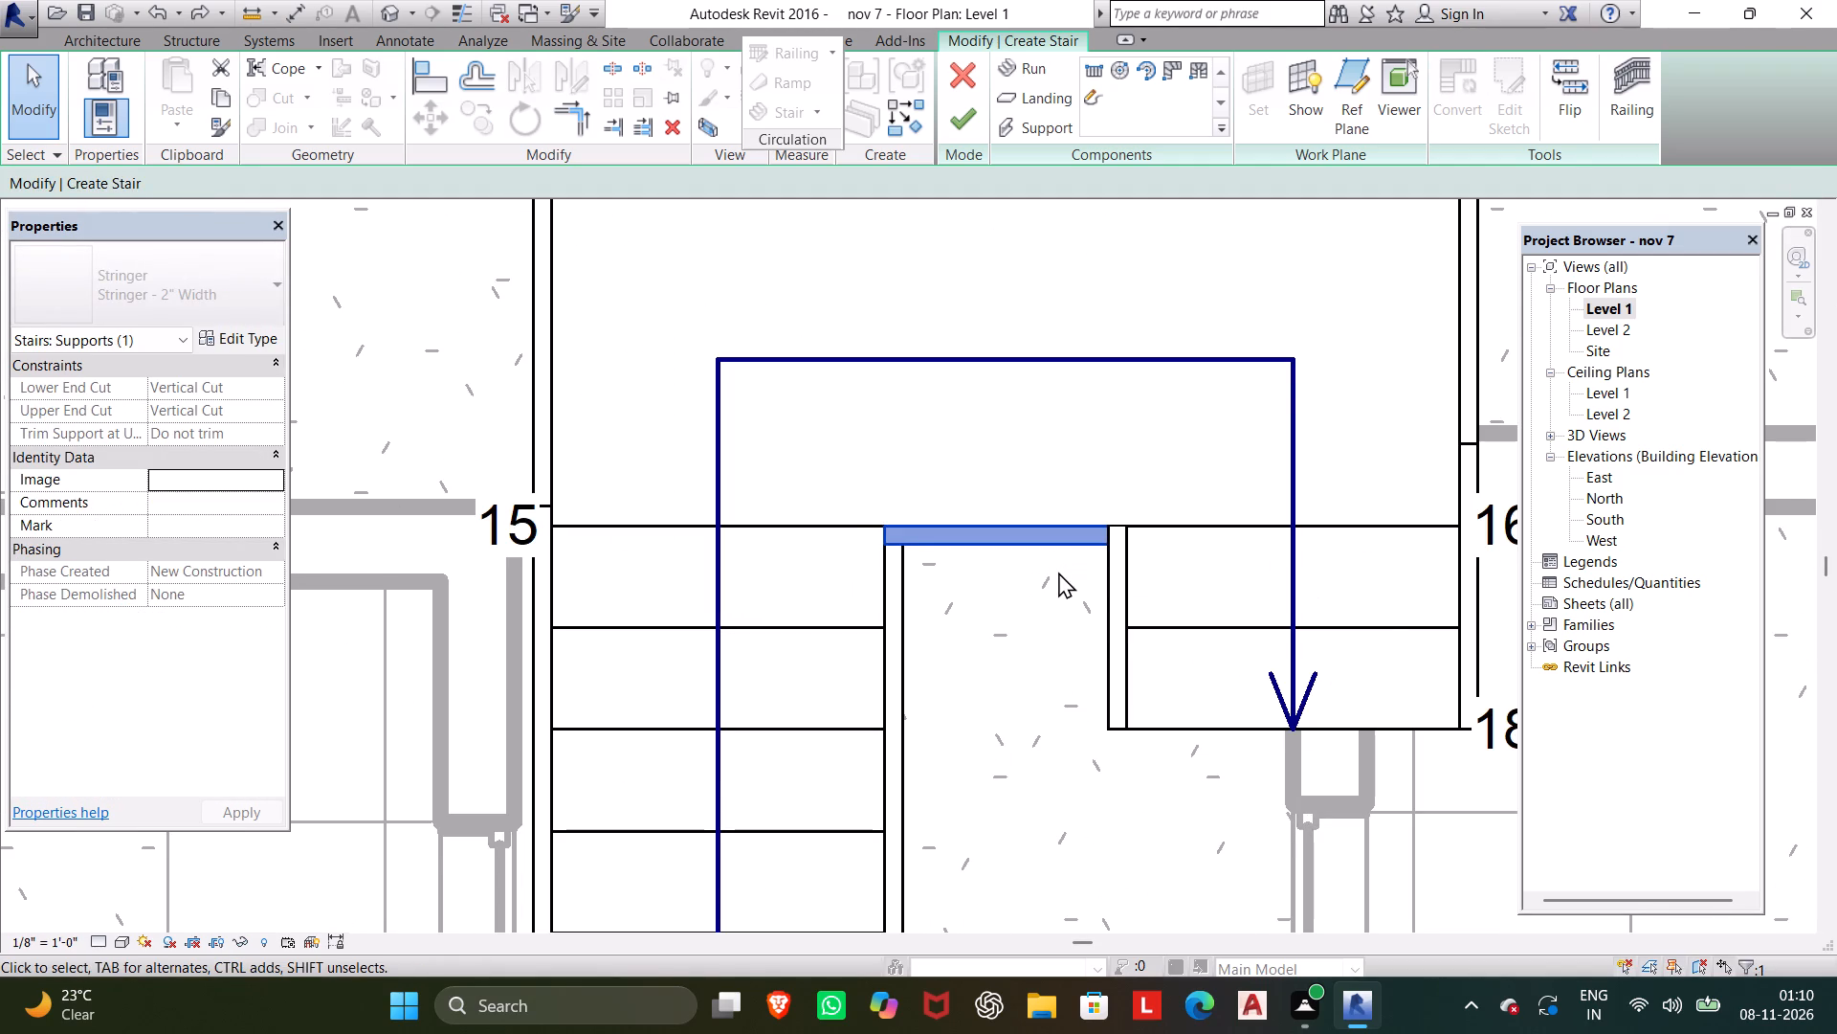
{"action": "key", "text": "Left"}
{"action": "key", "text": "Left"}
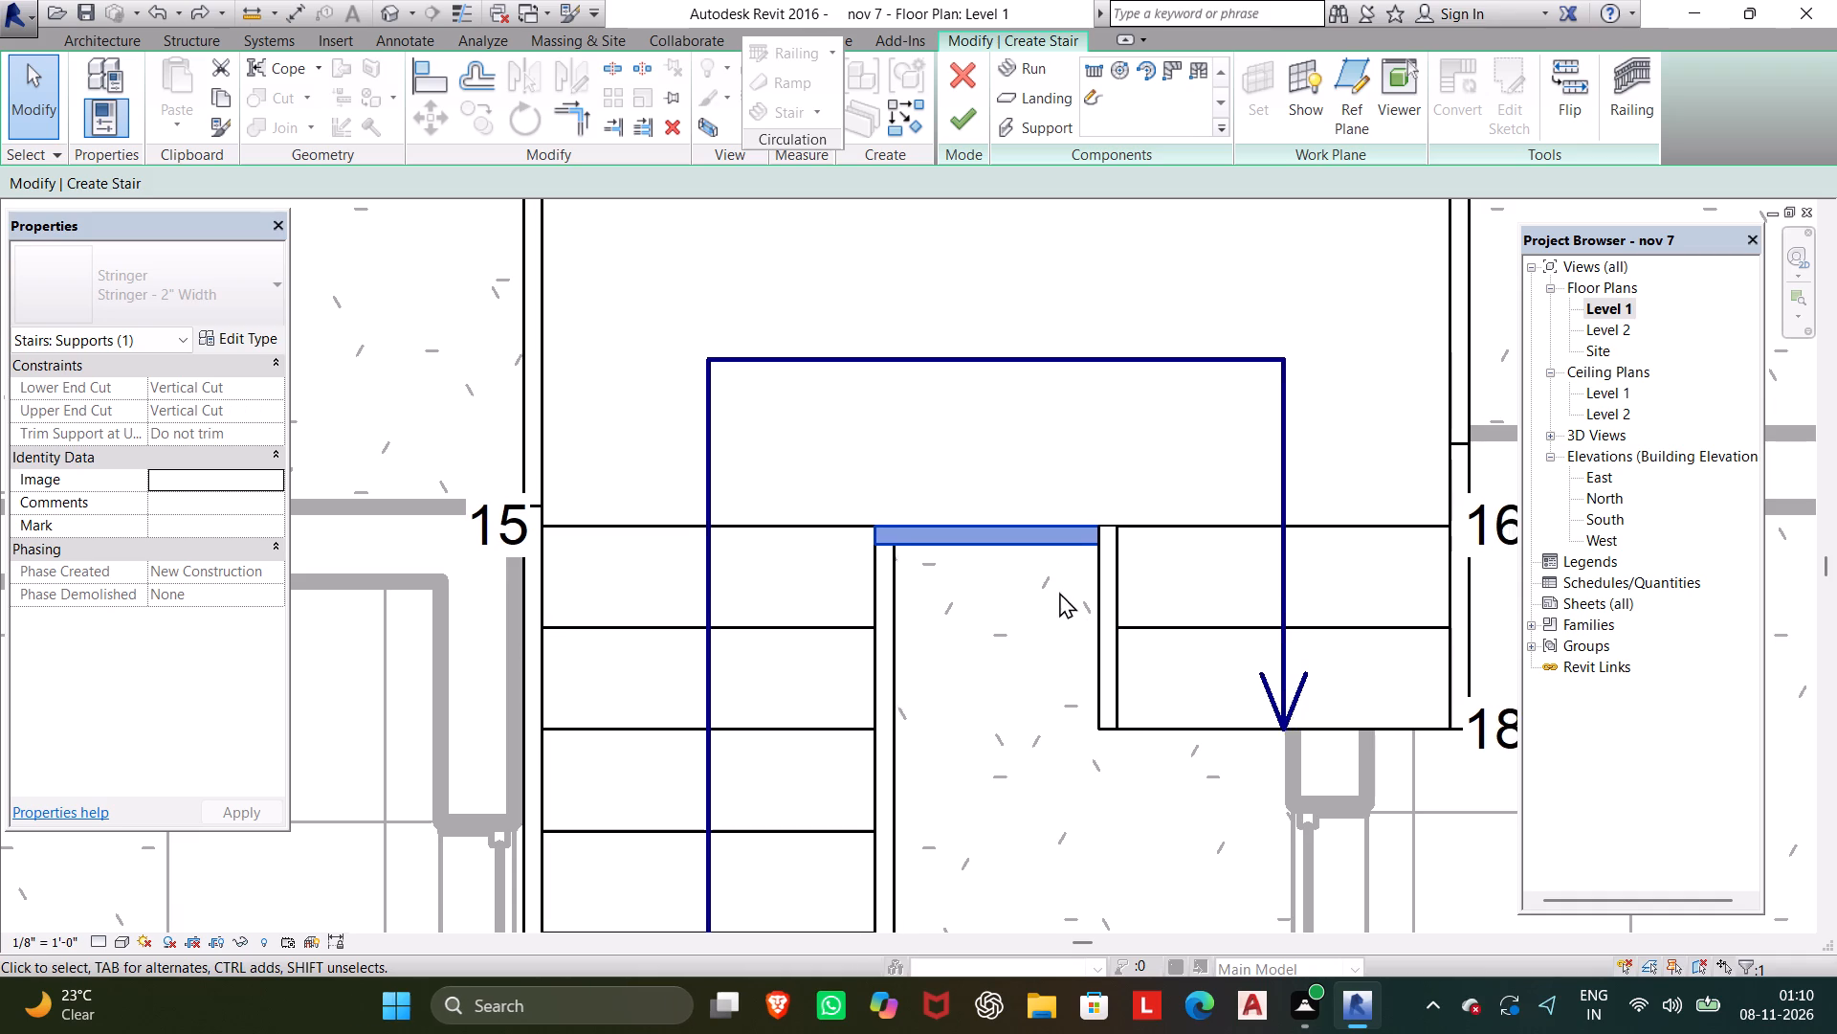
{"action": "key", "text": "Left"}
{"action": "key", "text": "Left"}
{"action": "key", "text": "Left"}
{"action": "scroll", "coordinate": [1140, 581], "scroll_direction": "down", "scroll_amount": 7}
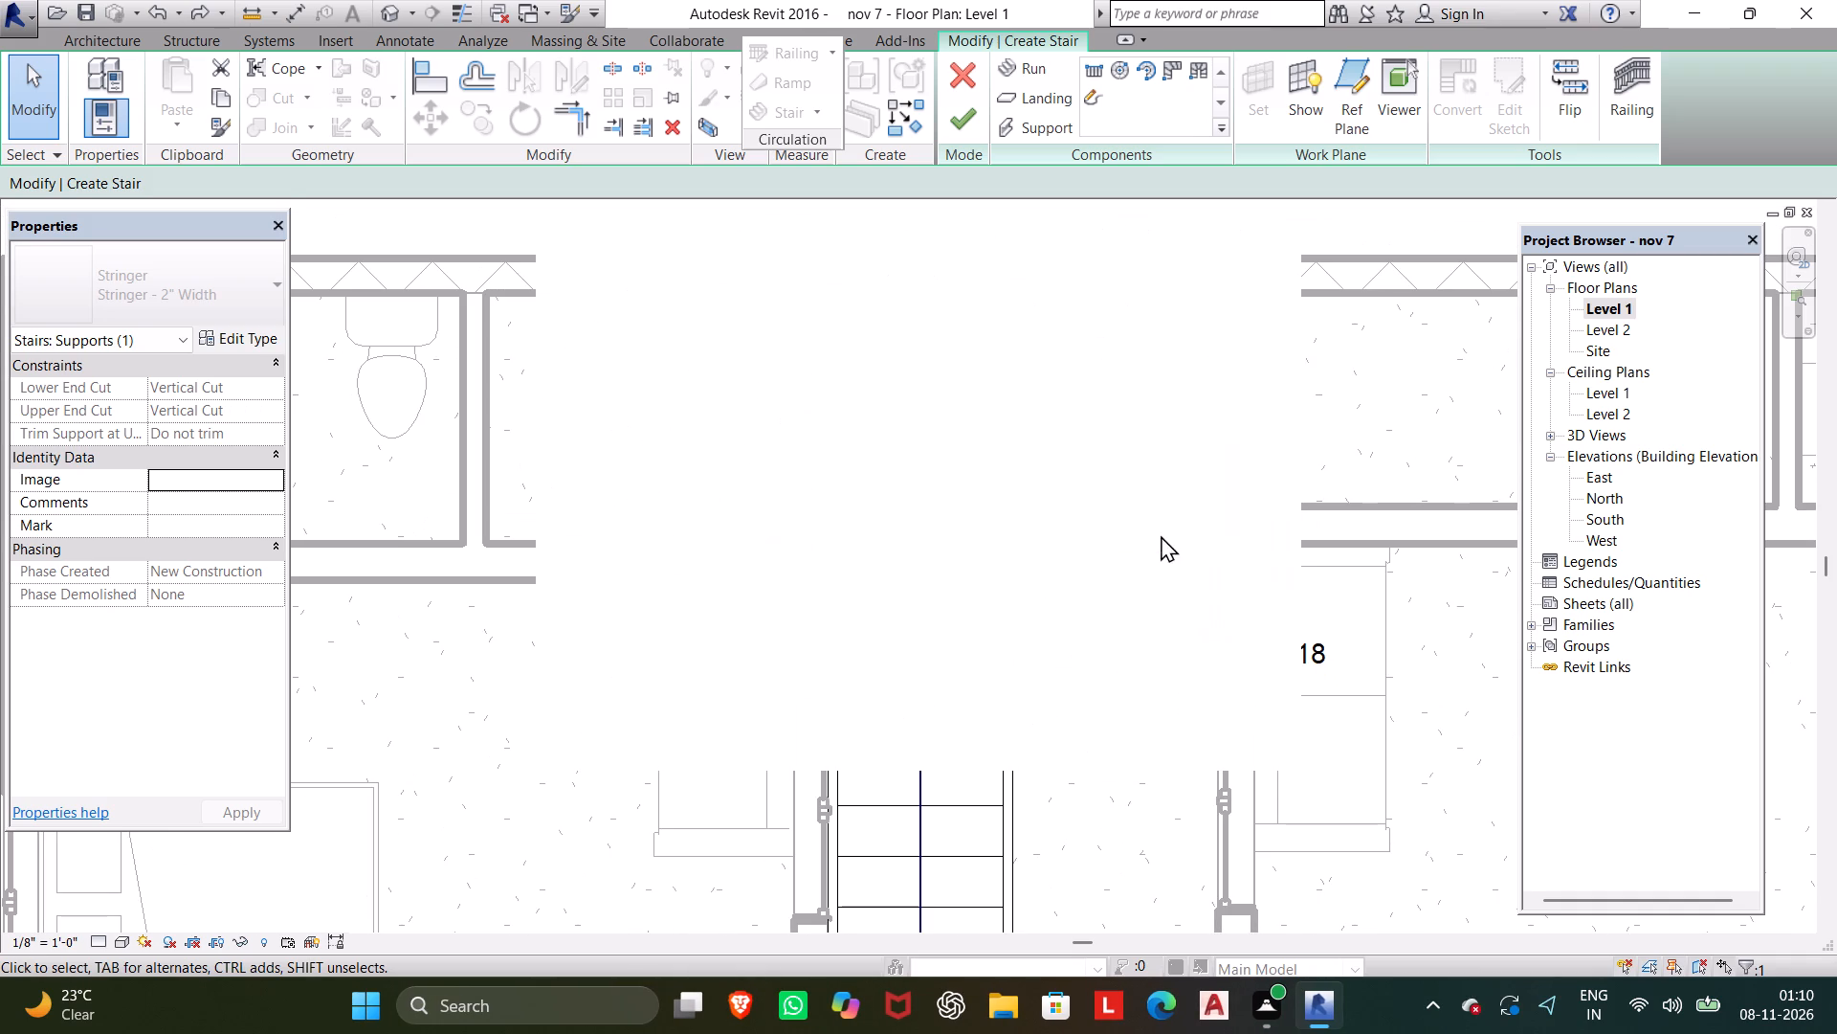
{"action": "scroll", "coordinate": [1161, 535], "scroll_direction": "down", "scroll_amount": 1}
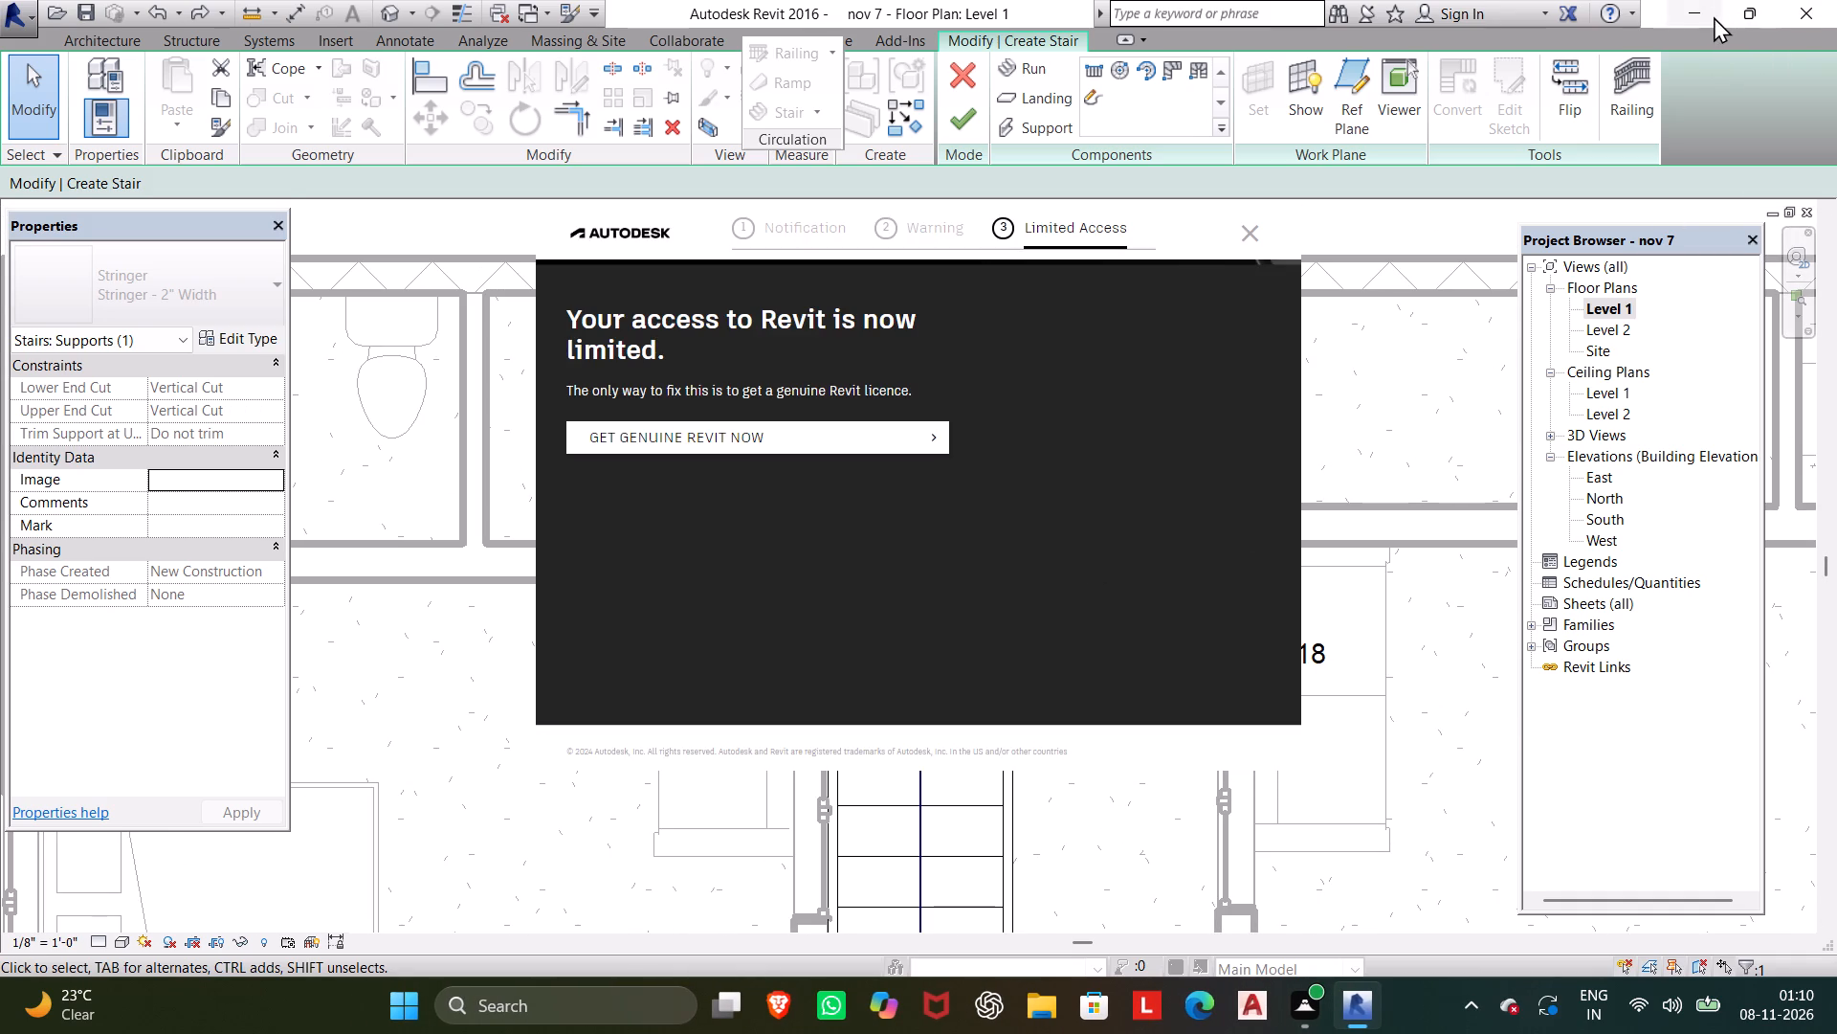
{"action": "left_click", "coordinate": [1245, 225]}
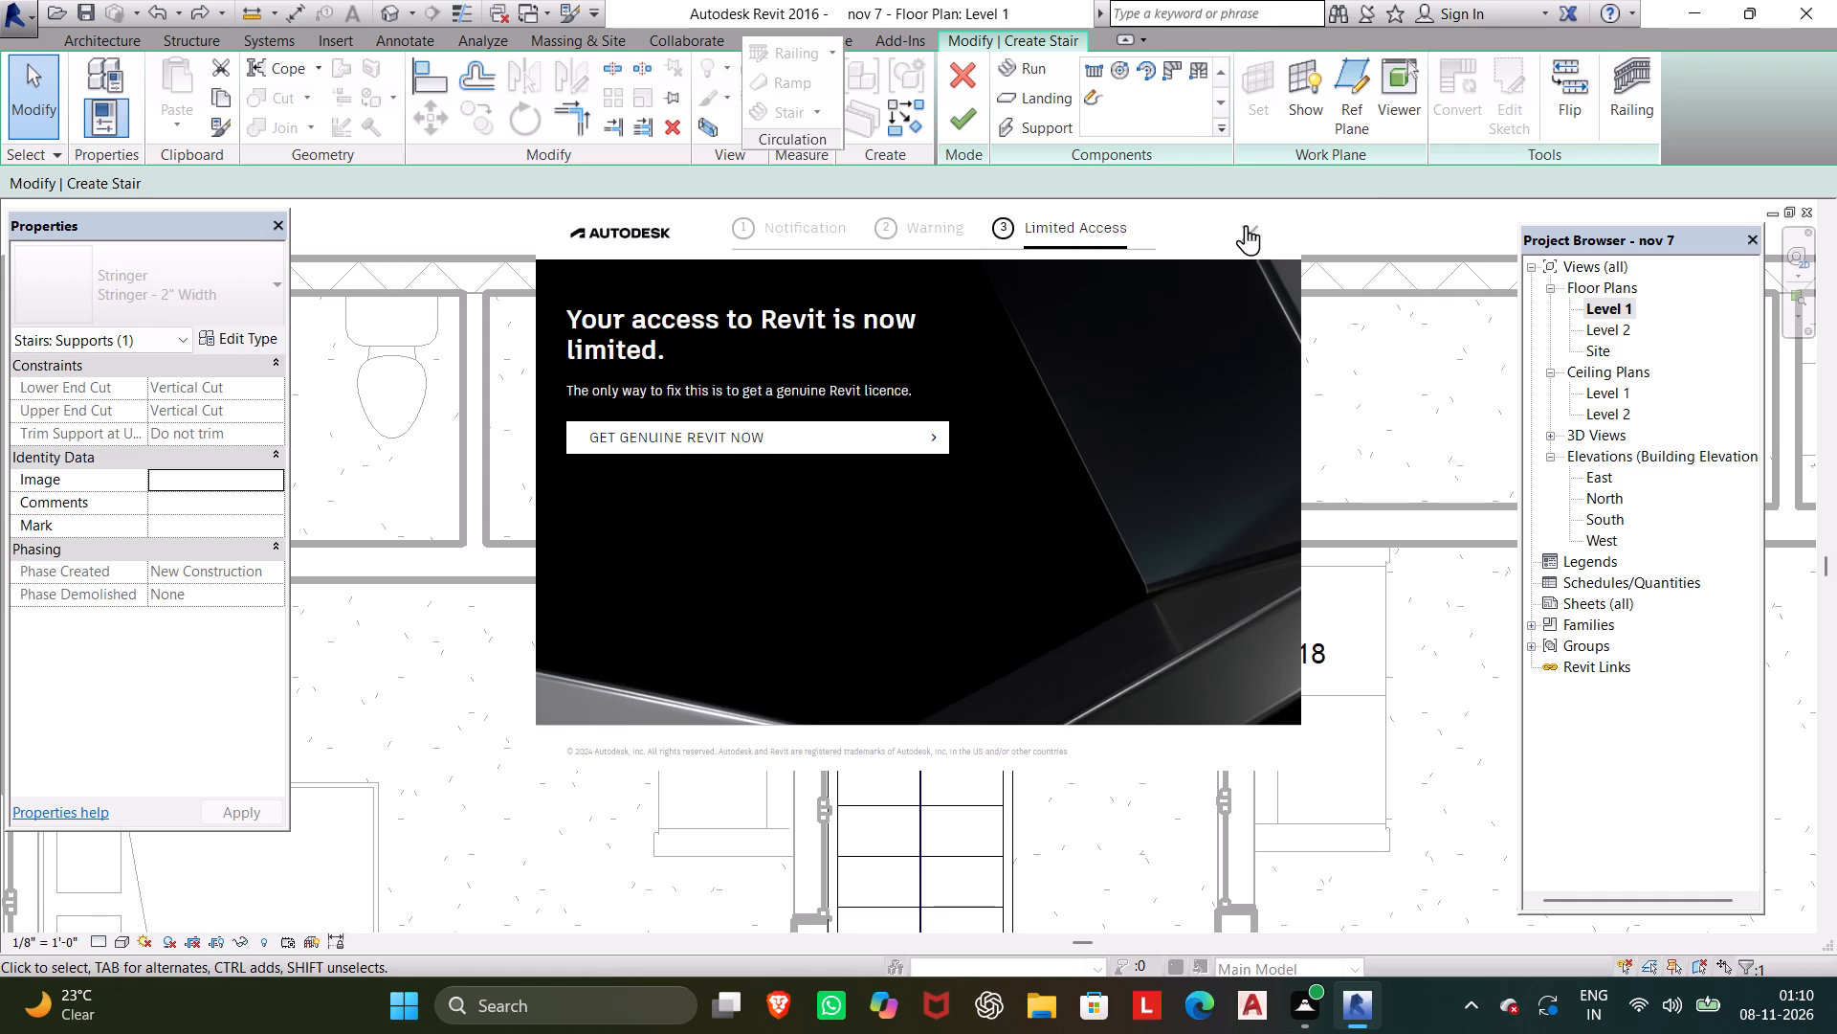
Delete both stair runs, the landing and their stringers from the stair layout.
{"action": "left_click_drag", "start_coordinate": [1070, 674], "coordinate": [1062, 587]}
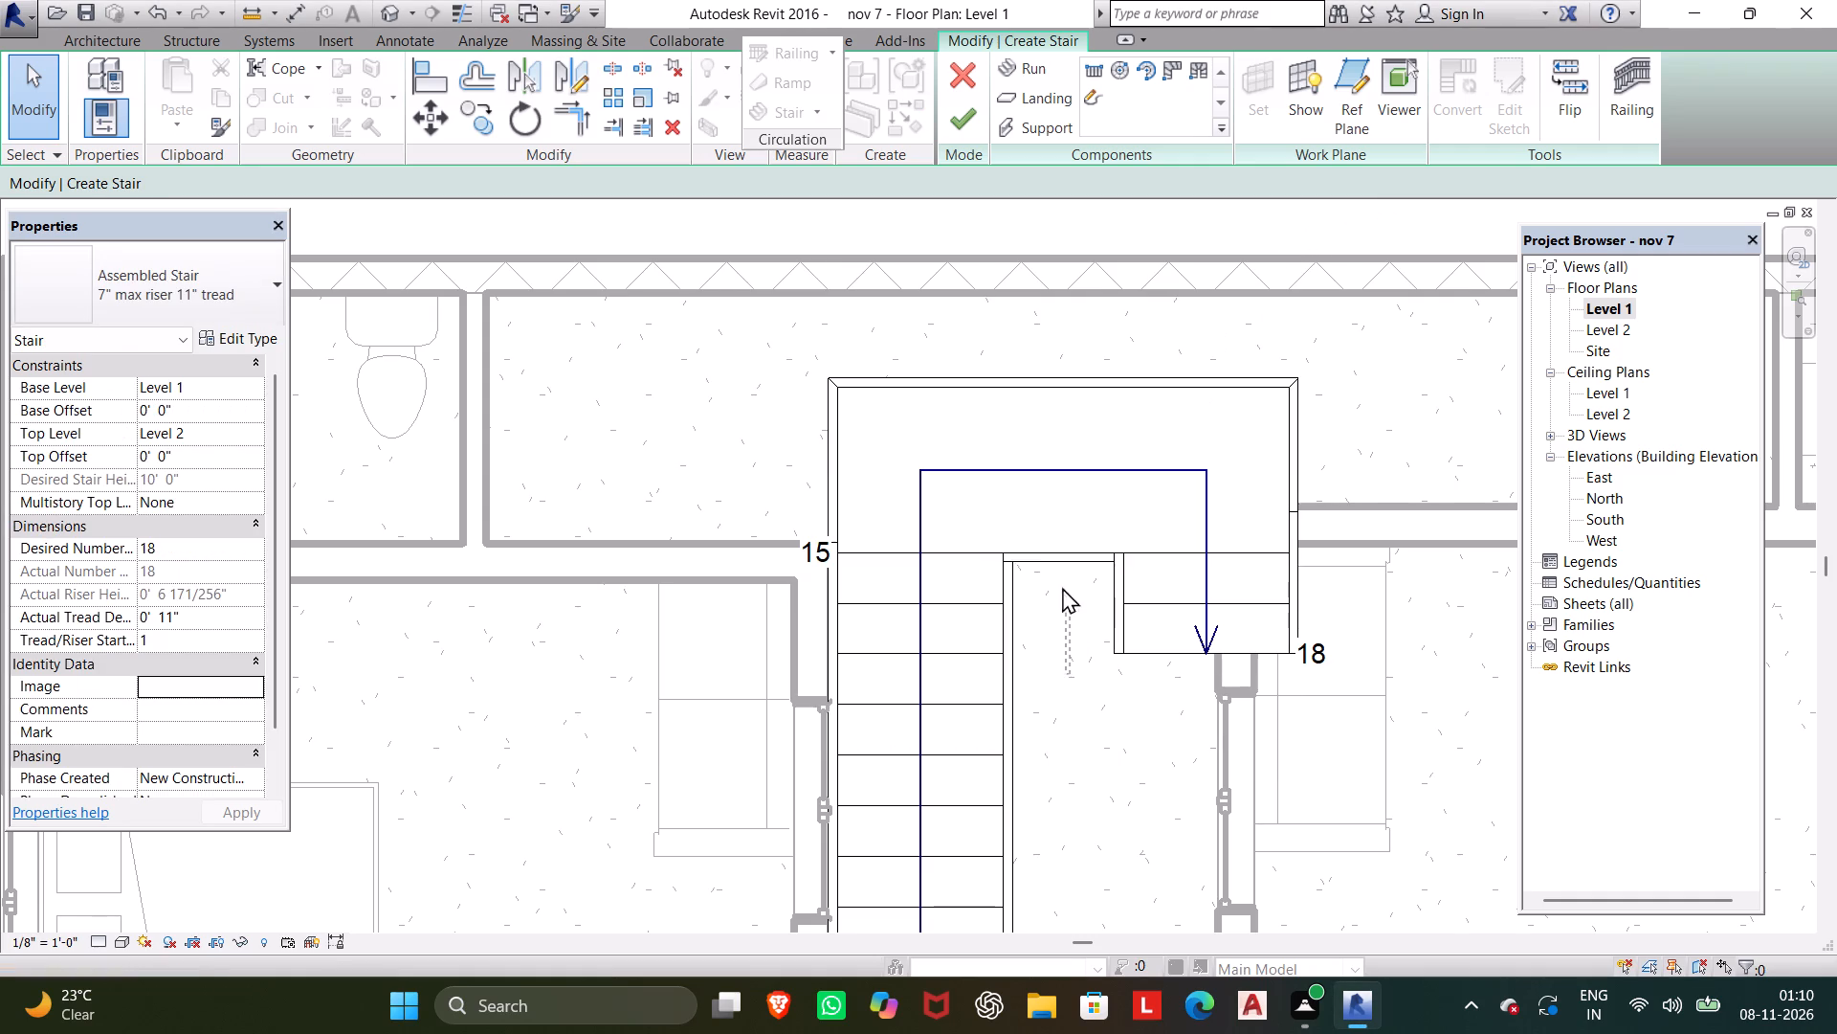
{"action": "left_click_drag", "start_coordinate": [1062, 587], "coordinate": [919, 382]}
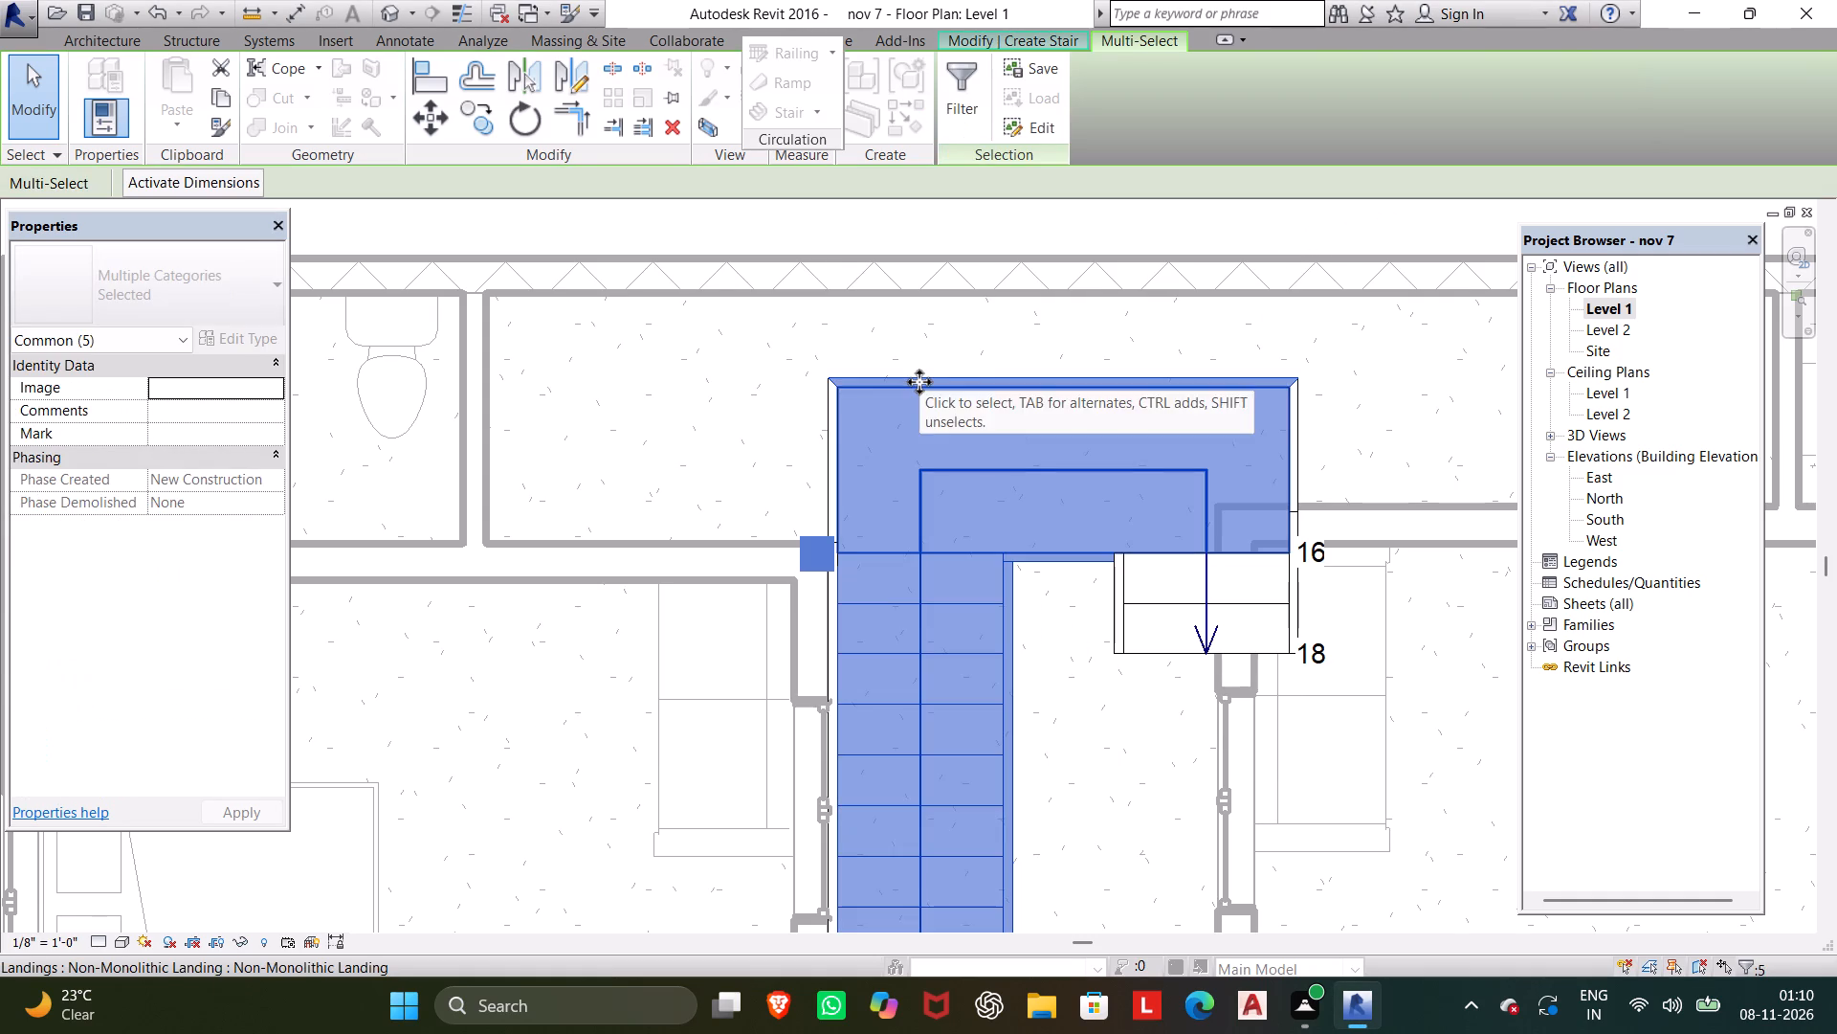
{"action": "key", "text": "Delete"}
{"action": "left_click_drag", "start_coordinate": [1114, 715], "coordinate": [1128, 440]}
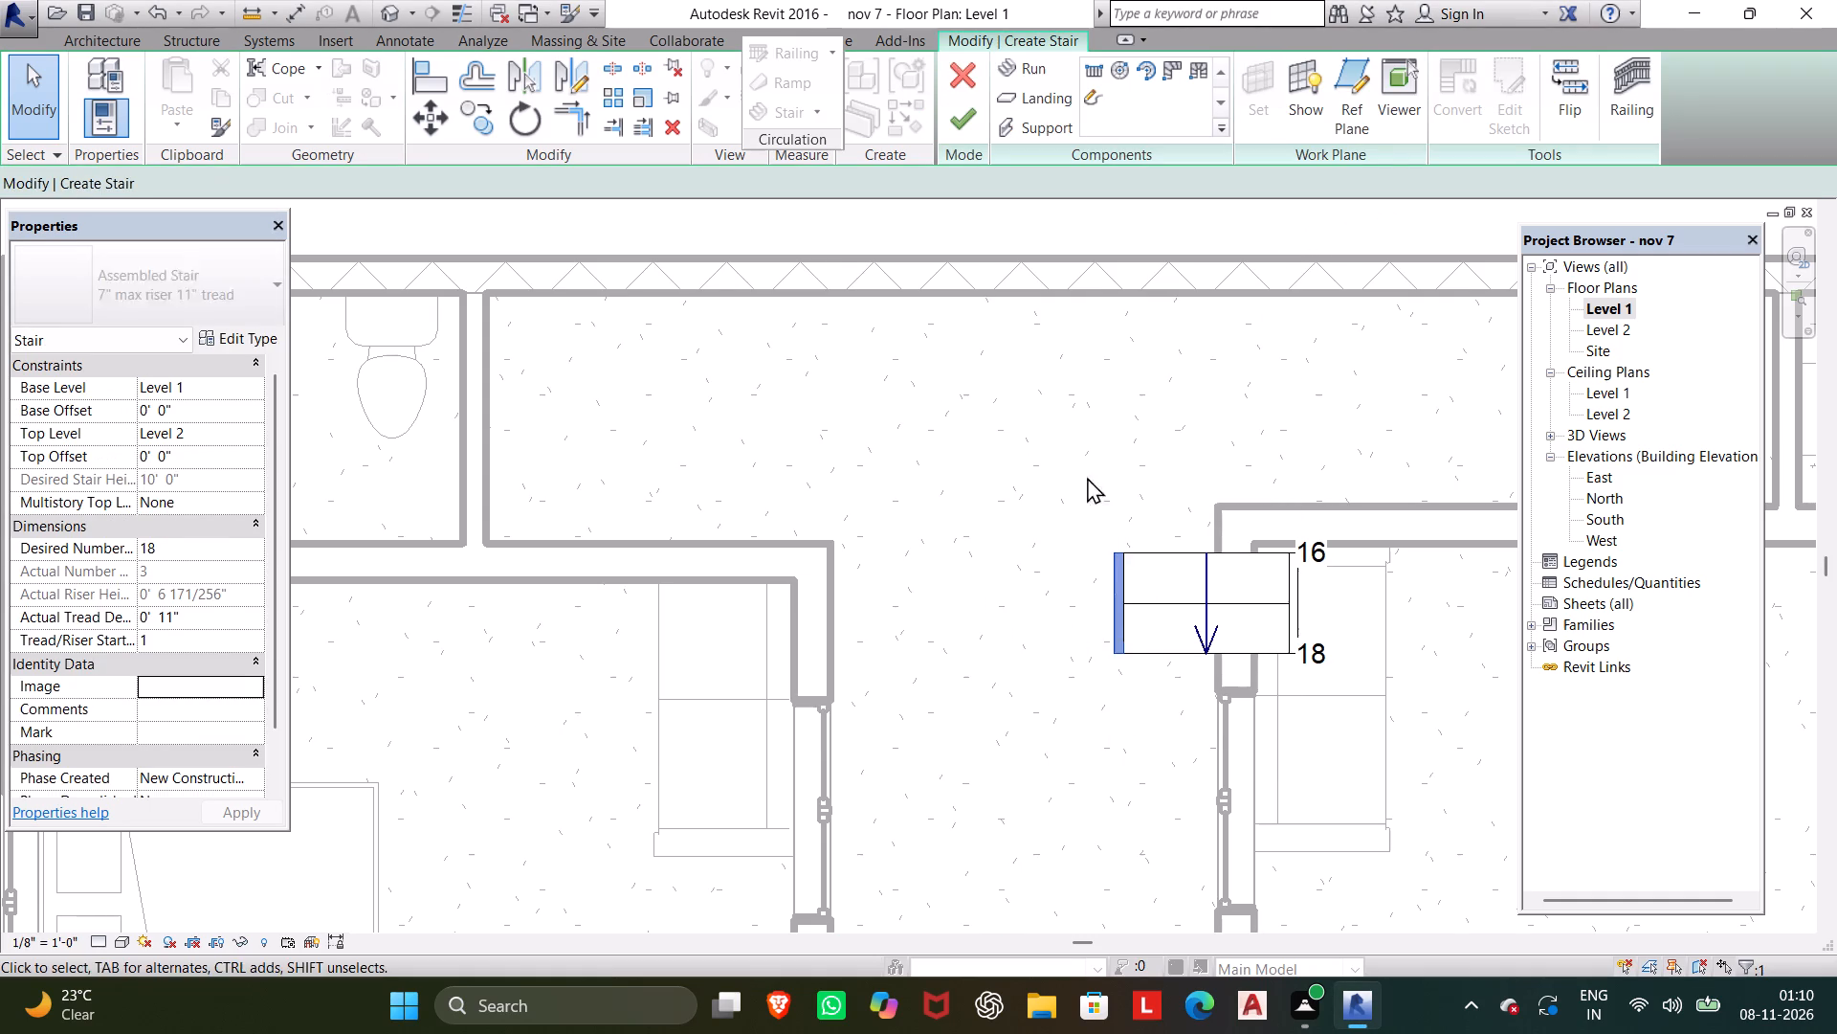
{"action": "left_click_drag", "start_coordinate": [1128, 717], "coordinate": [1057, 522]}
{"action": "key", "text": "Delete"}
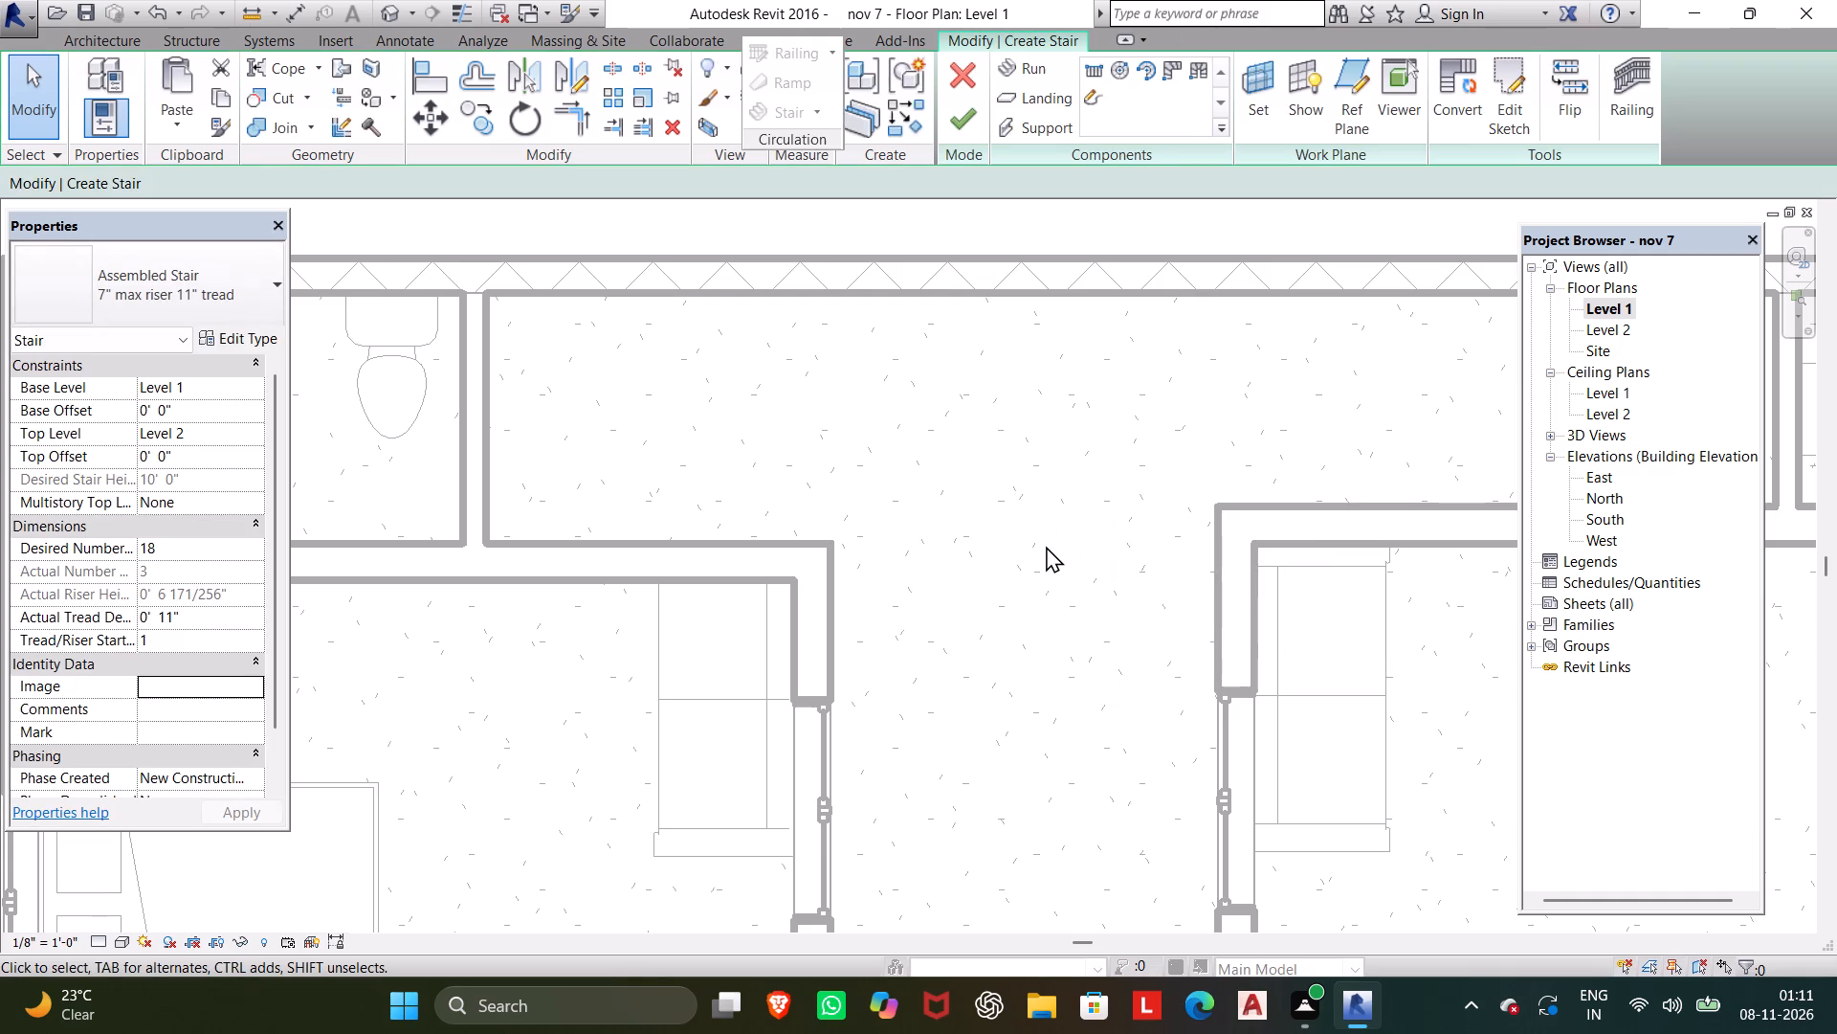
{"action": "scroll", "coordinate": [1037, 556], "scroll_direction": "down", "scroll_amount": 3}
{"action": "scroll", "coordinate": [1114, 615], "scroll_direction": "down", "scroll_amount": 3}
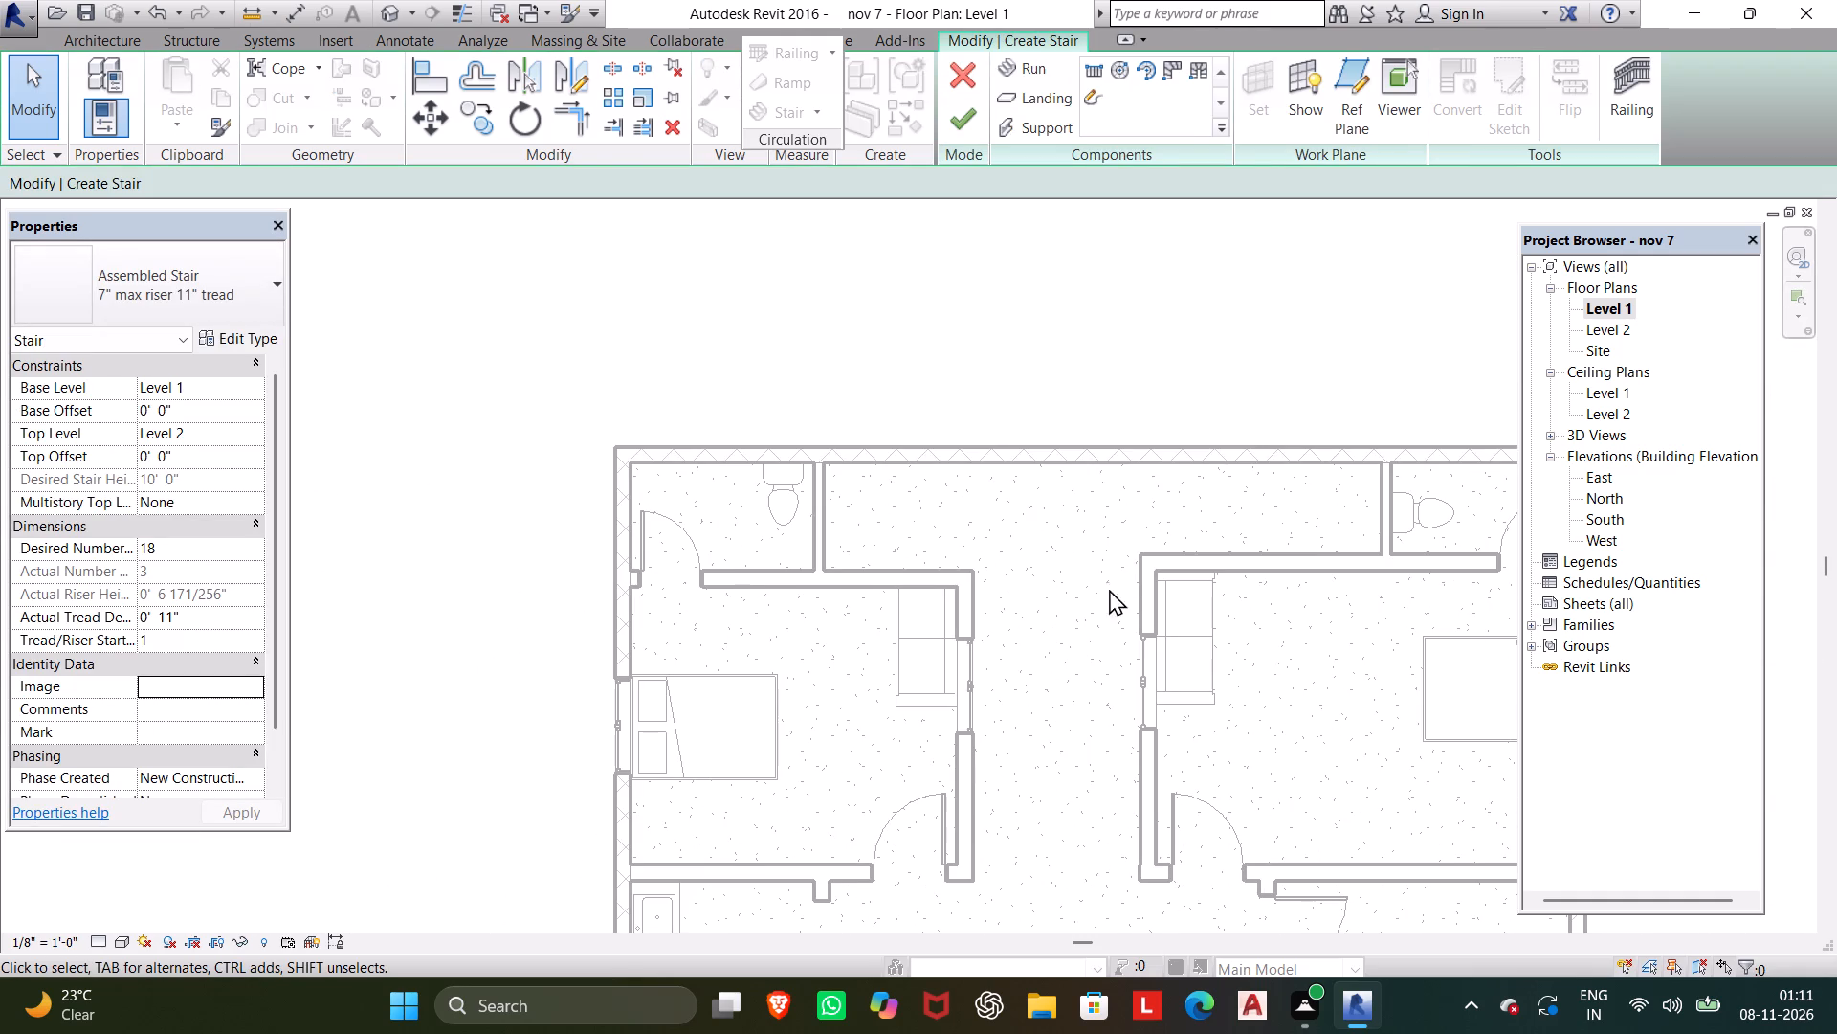
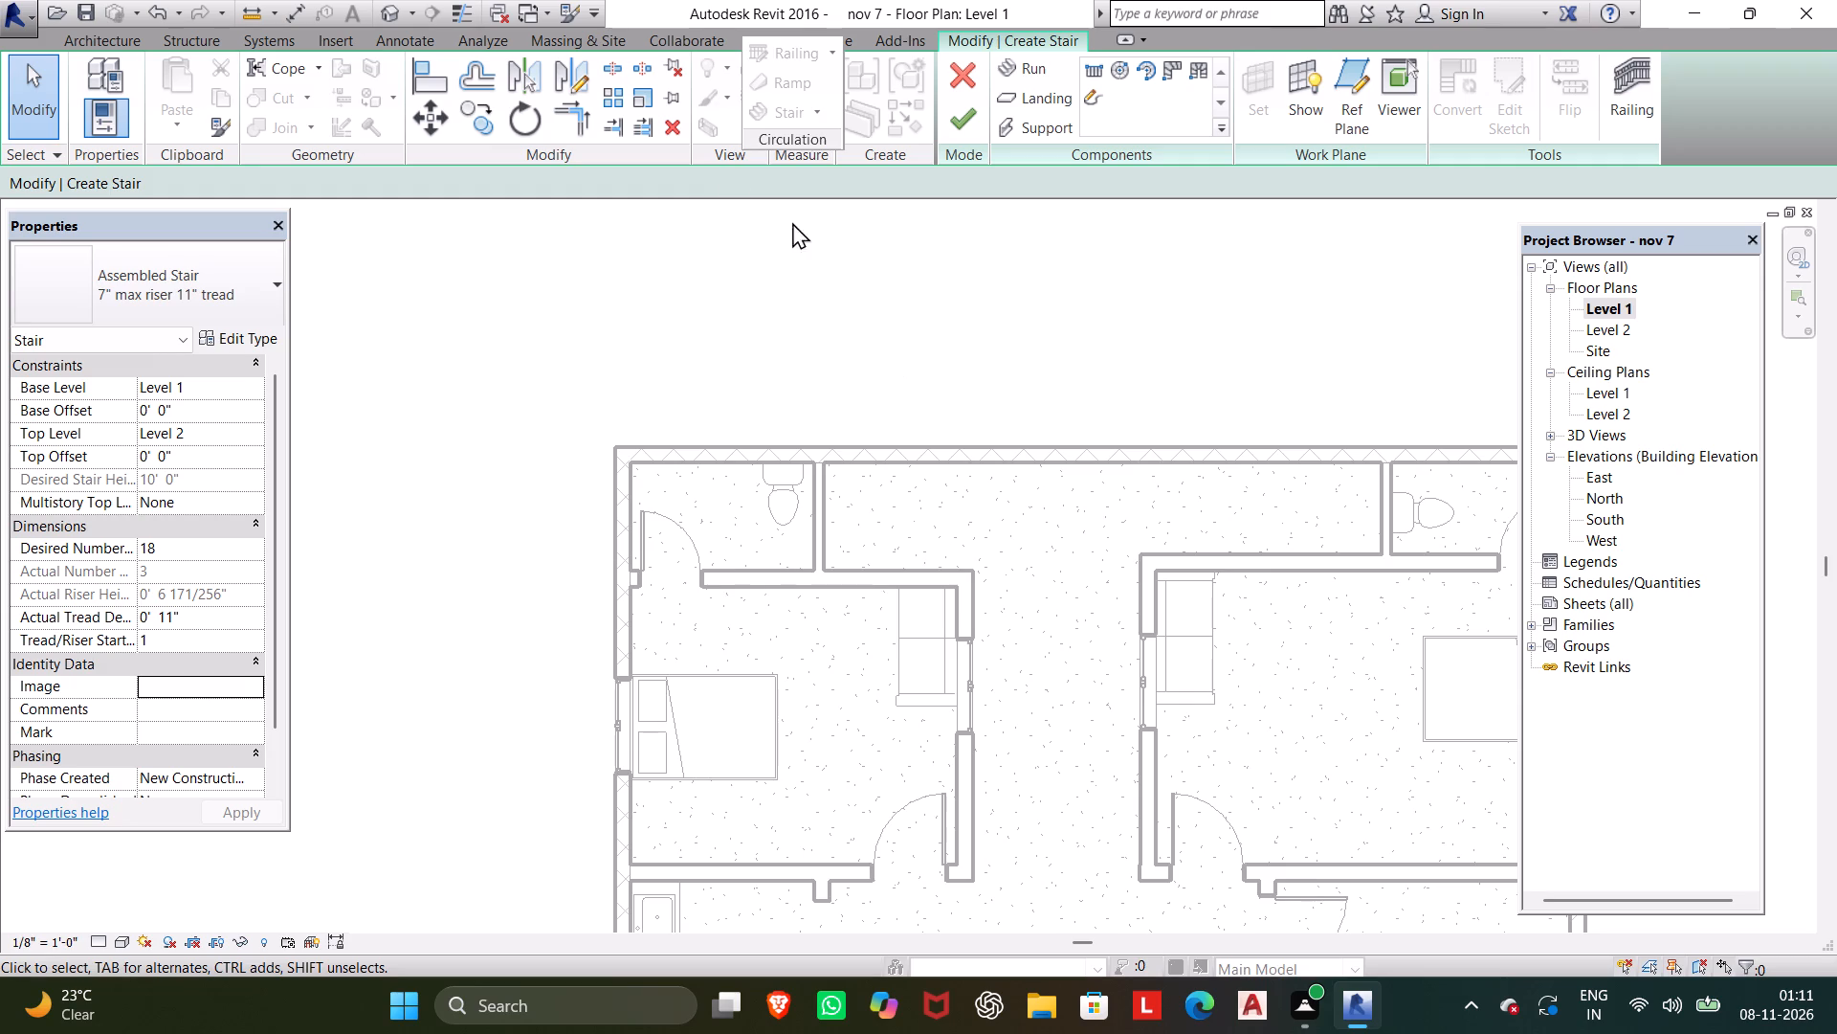
Discard the component-based stair and exit its edit mode.
{"action": "left_click", "coordinate": [977, 67]}
{"action": "left_click", "coordinate": [987, 528]}
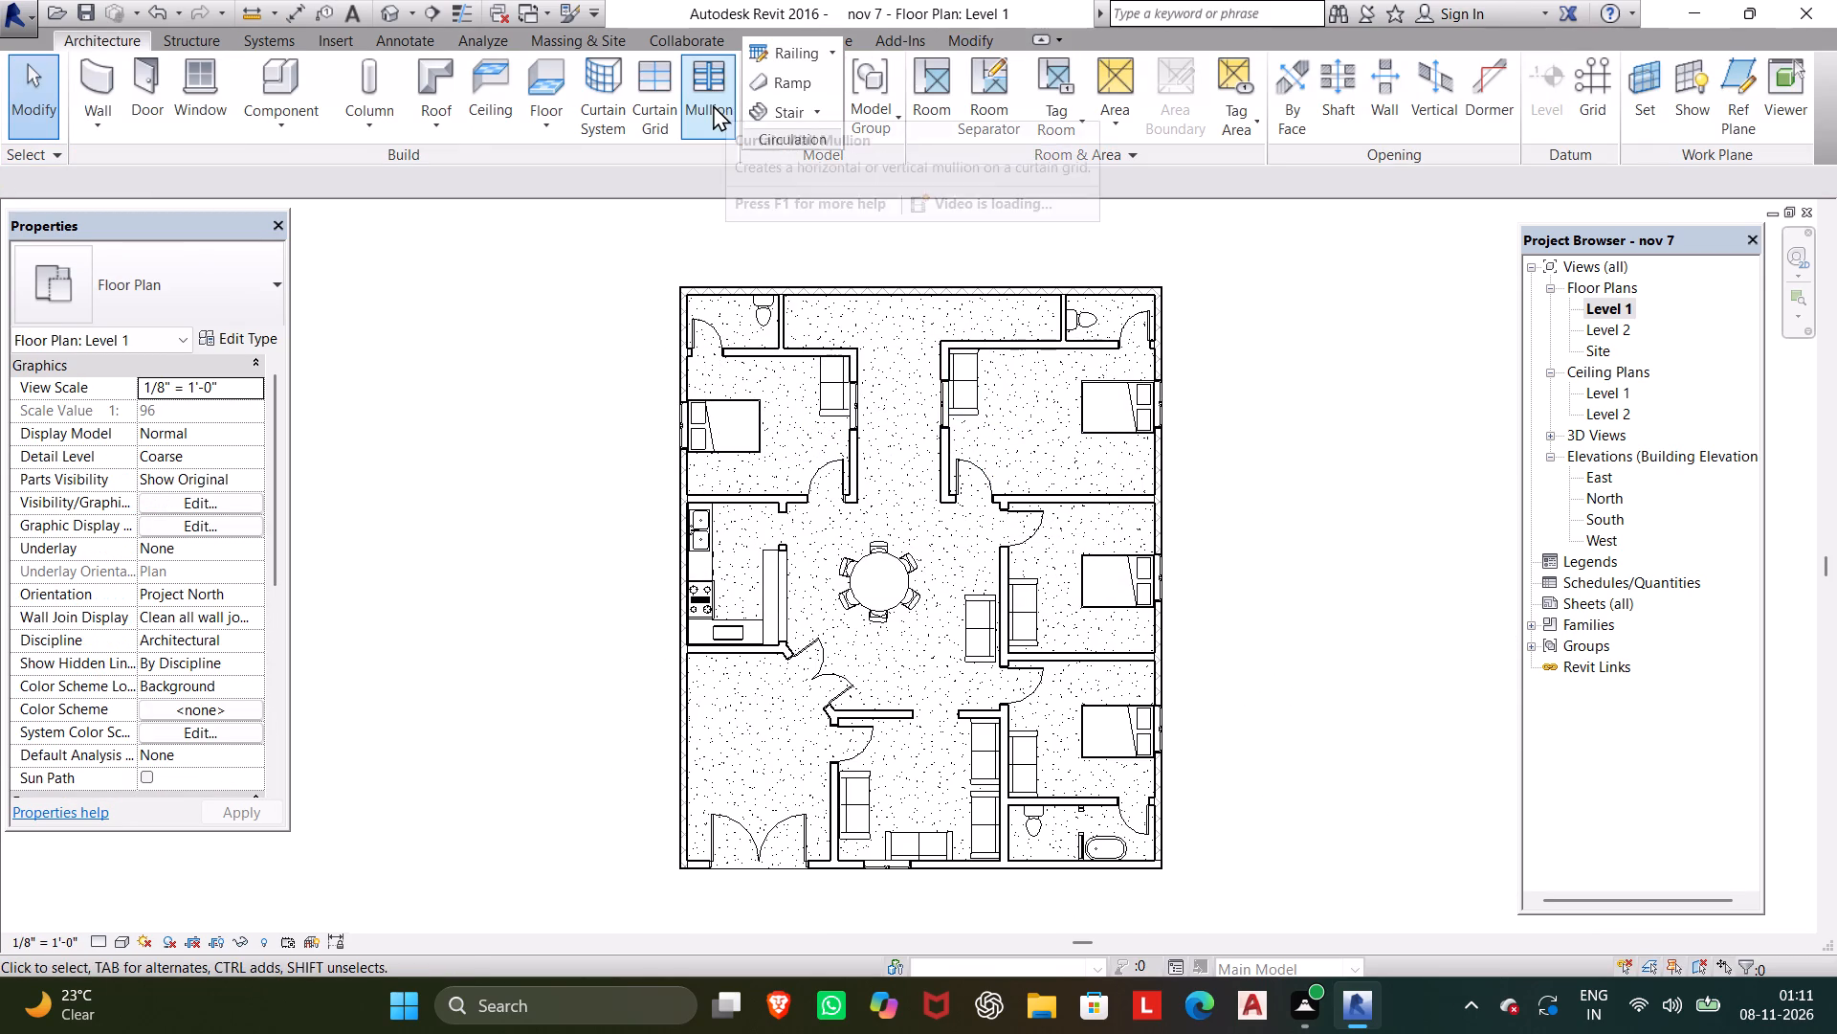
Start a new Stair by Sketch from Level 1 to Level 2.
{"action": "left_click", "coordinate": [818, 112]}
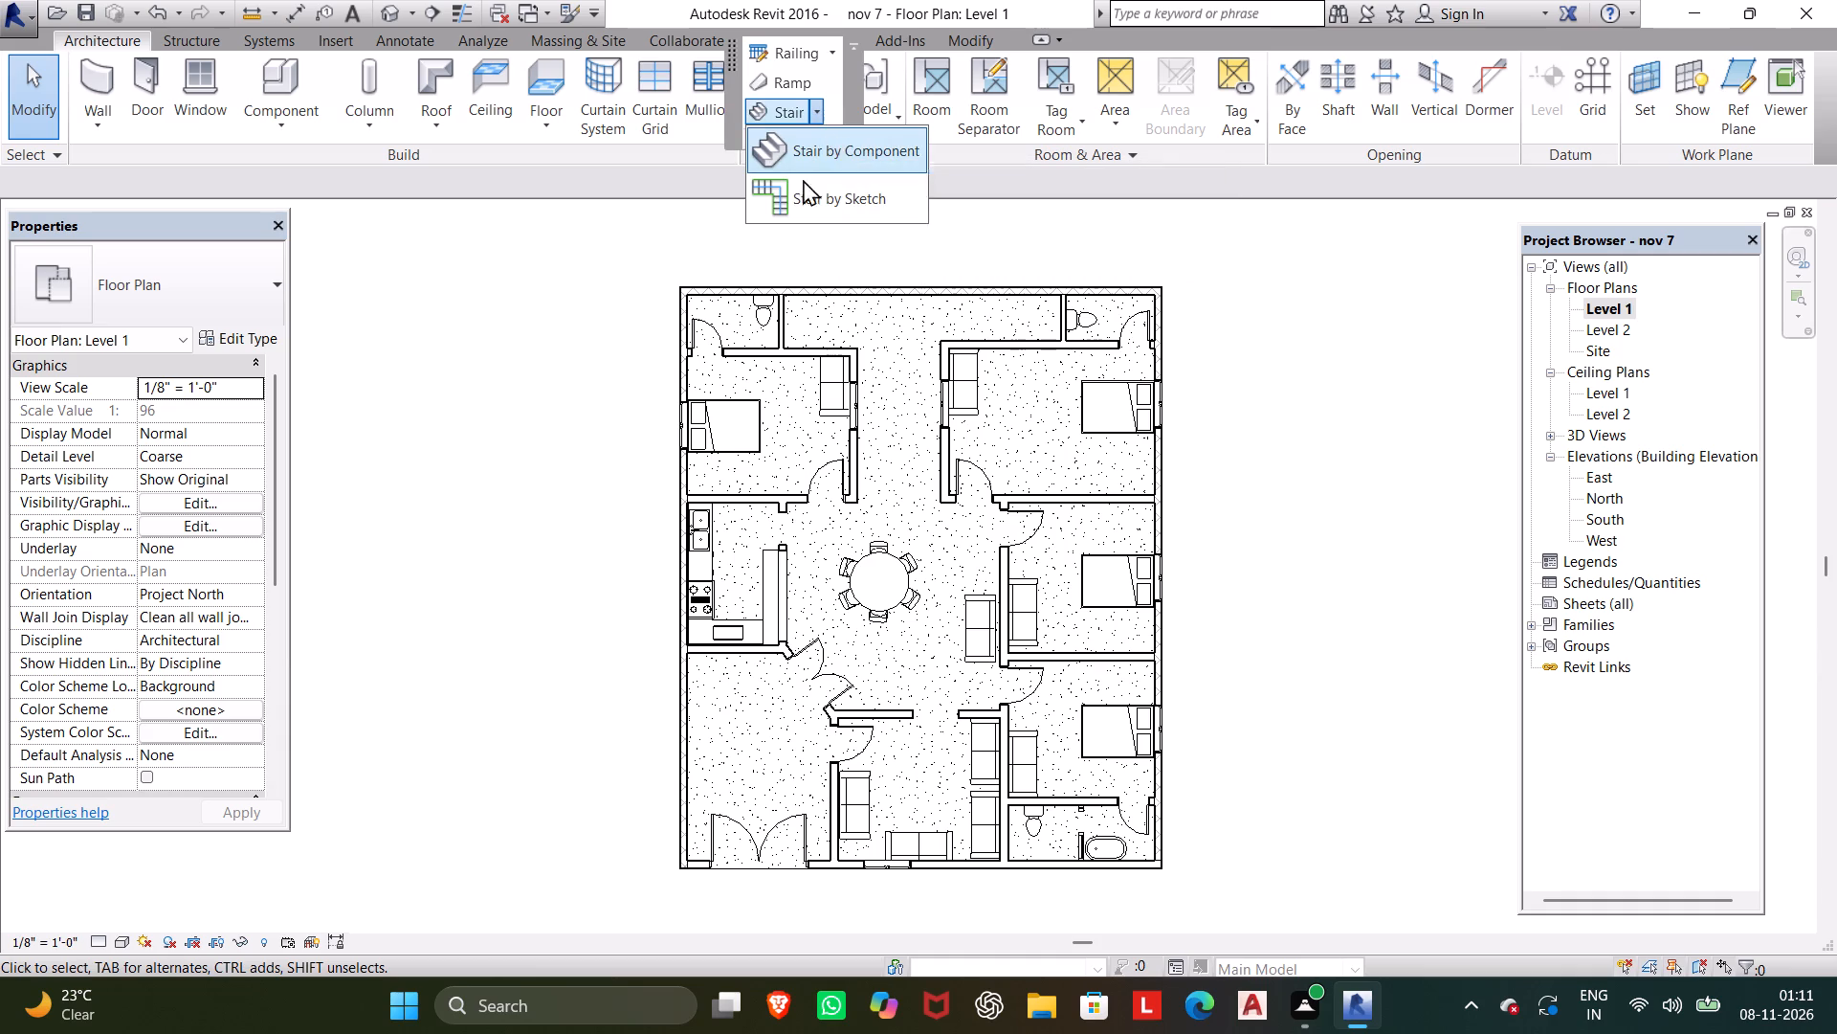
{"action": "left_click", "coordinate": [788, 198]}
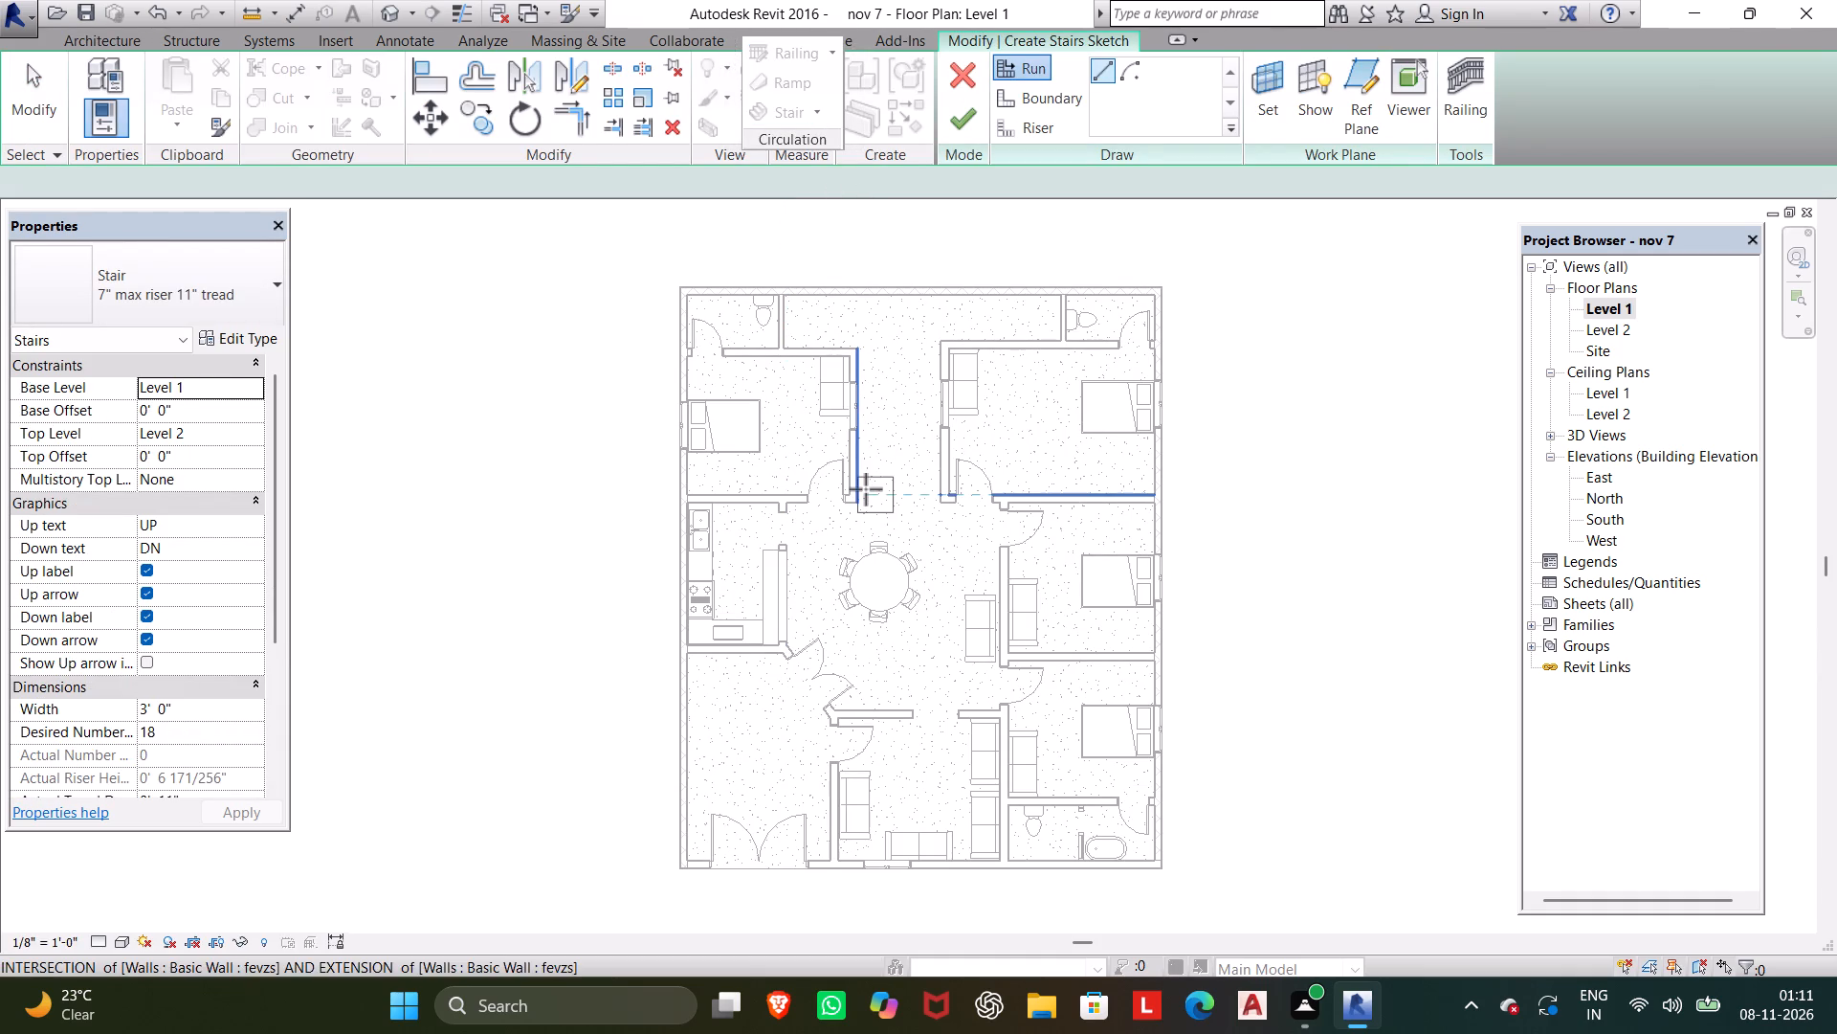
{"action": "scroll", "coordinate": [865, 489], "scroll_direction": "up", "scroll_amount": 5}
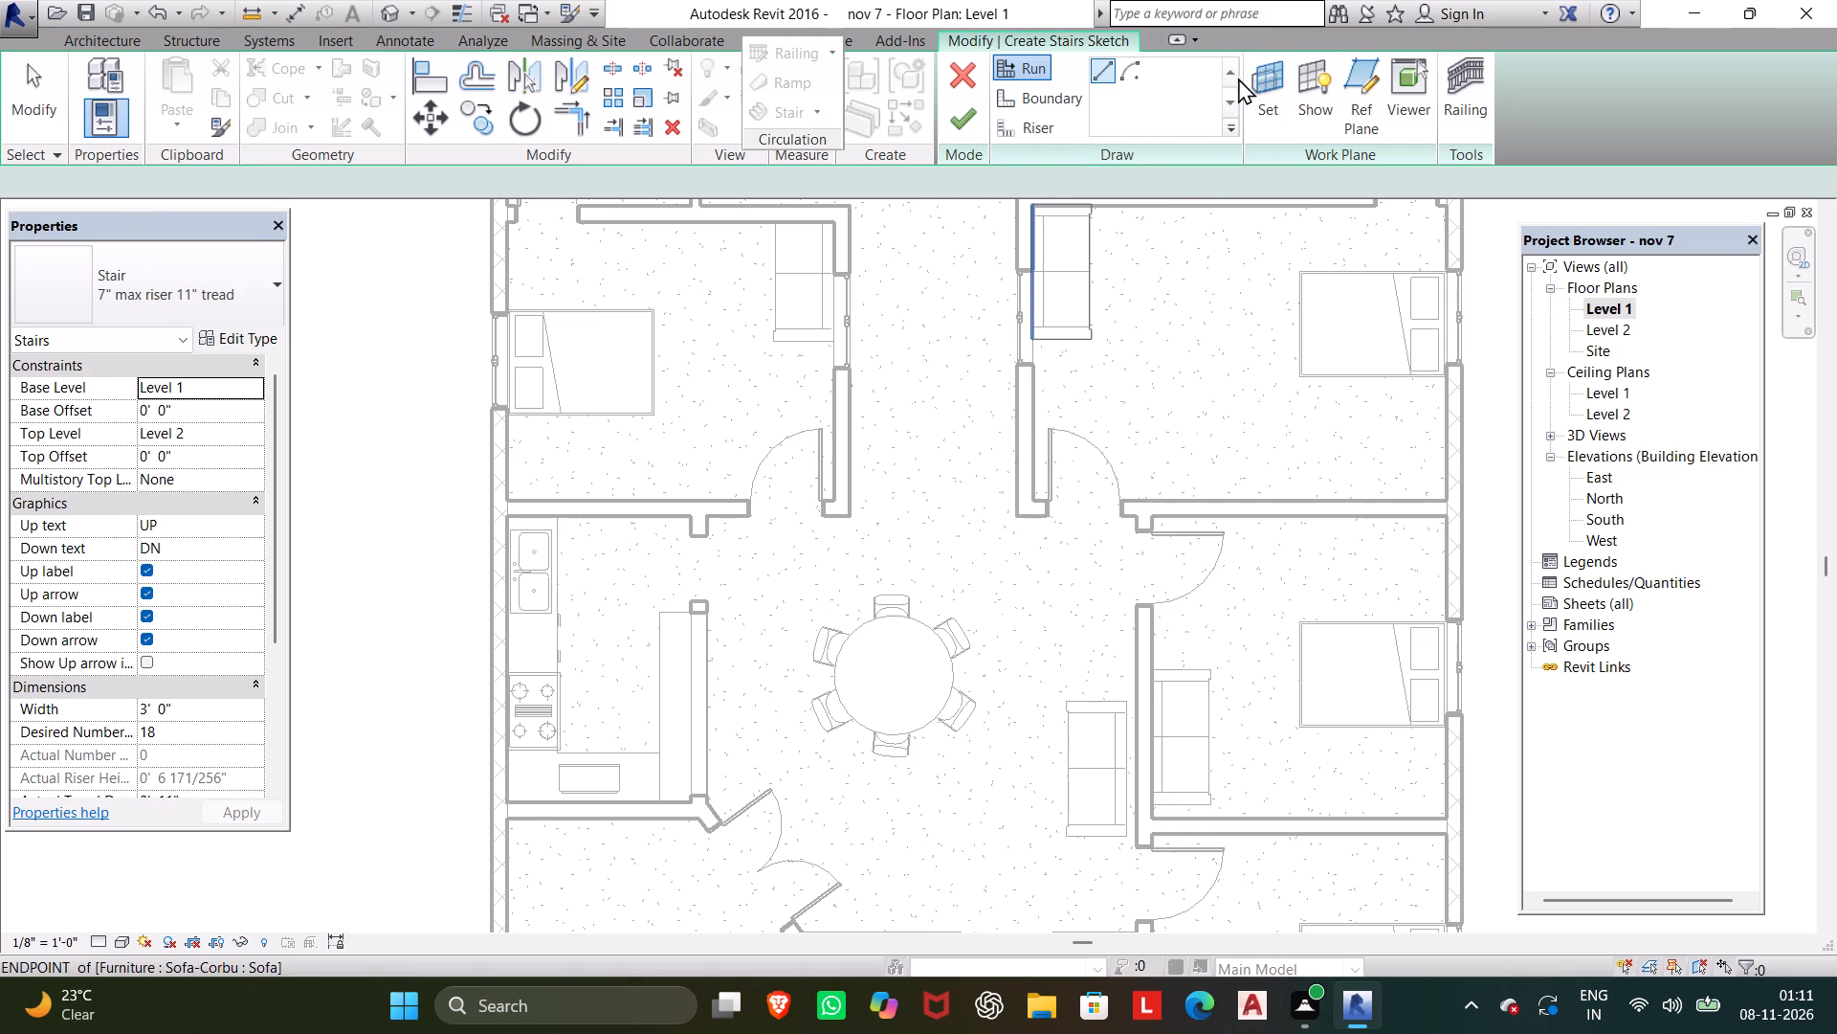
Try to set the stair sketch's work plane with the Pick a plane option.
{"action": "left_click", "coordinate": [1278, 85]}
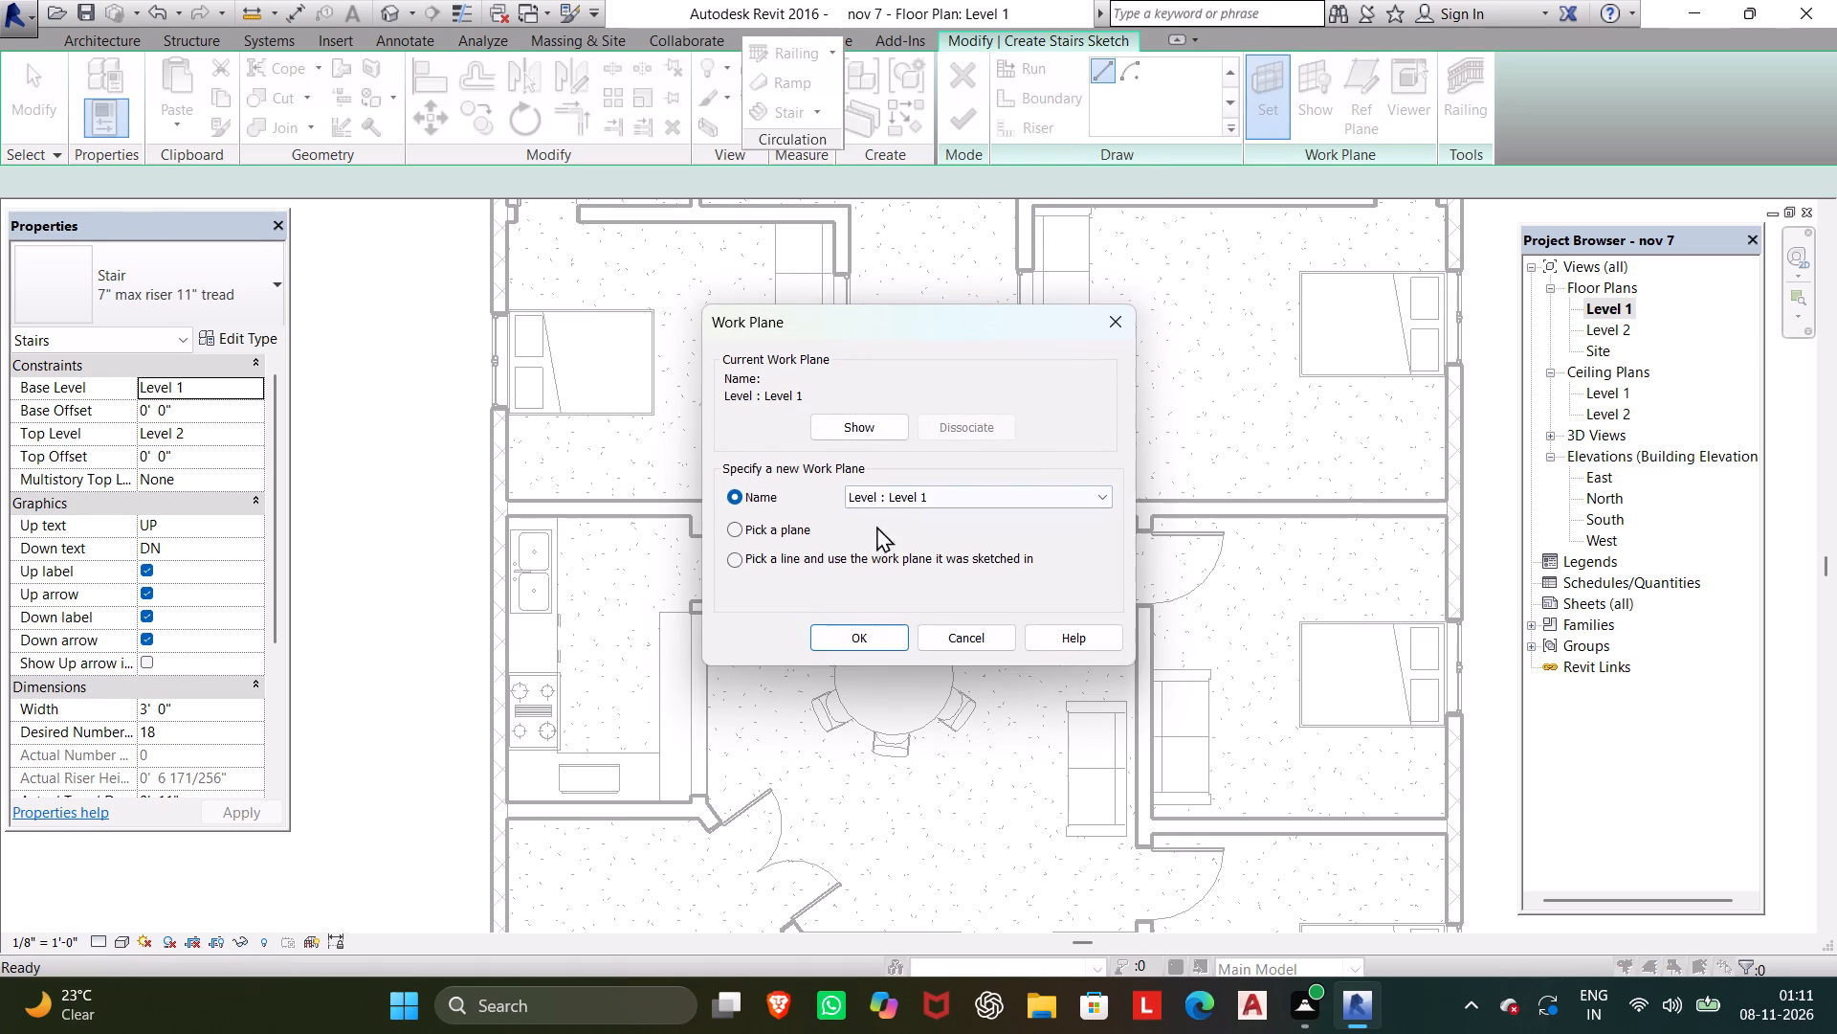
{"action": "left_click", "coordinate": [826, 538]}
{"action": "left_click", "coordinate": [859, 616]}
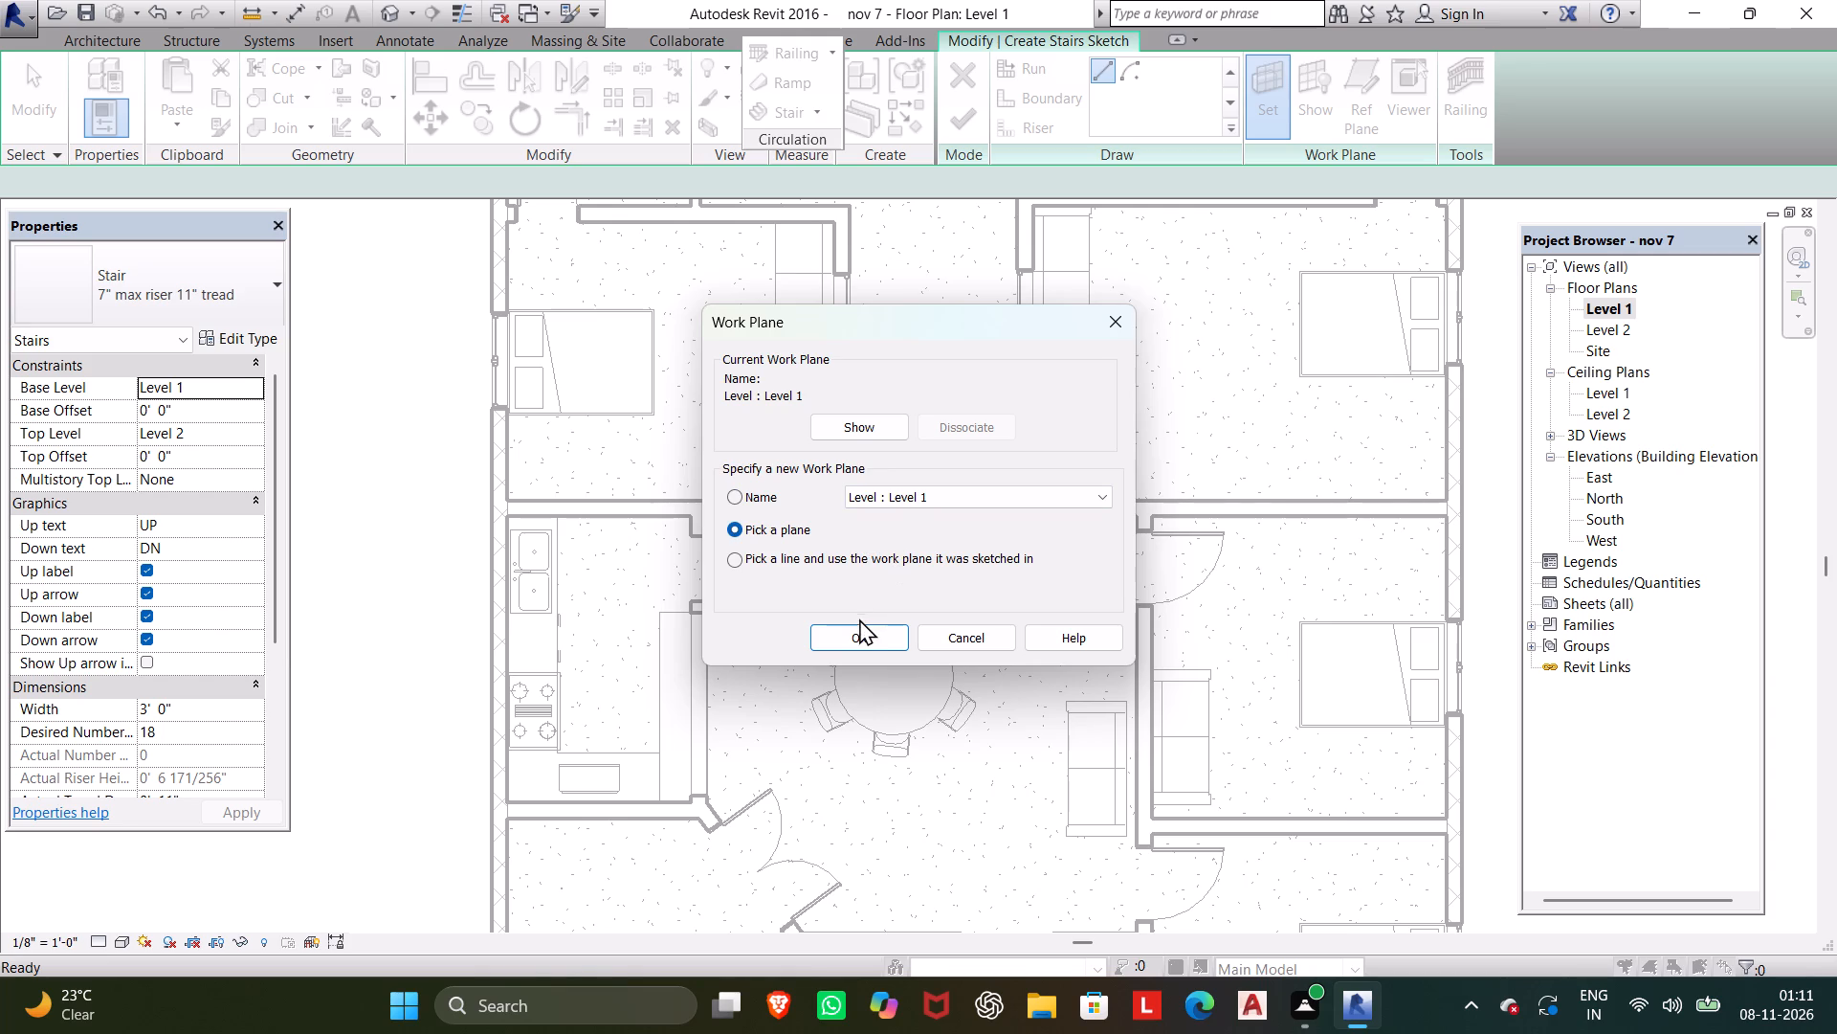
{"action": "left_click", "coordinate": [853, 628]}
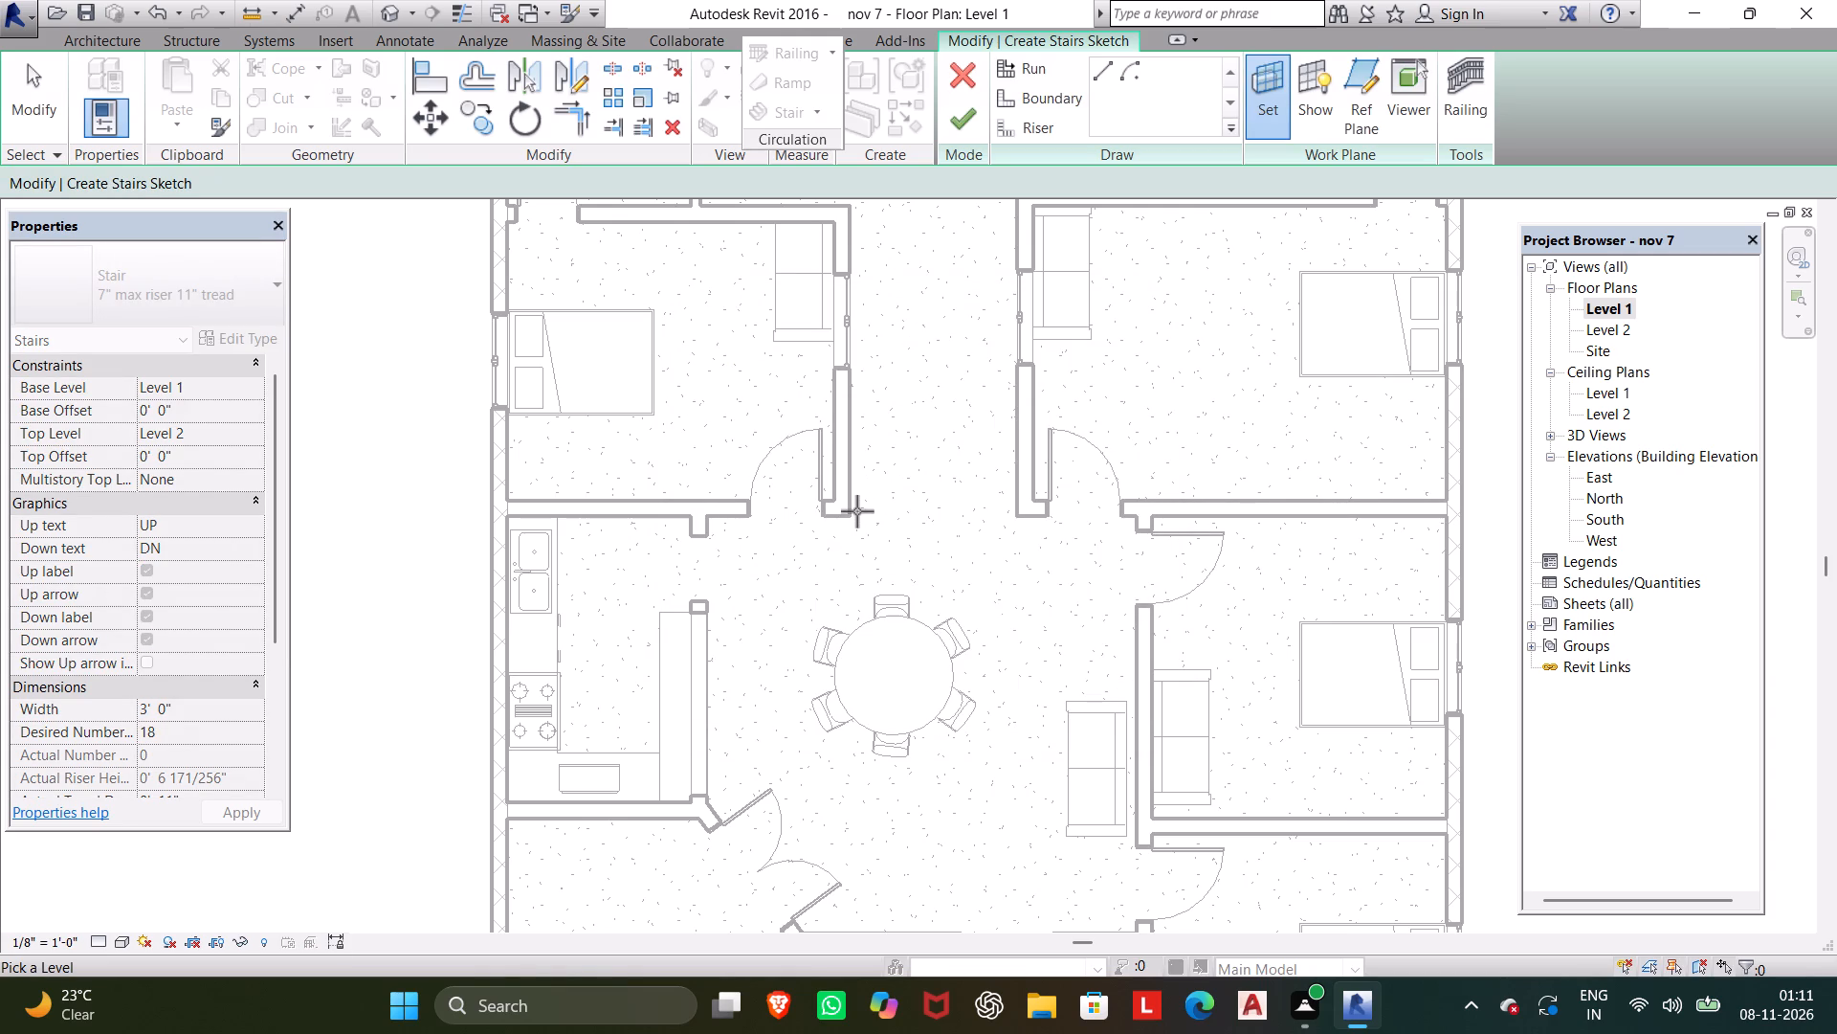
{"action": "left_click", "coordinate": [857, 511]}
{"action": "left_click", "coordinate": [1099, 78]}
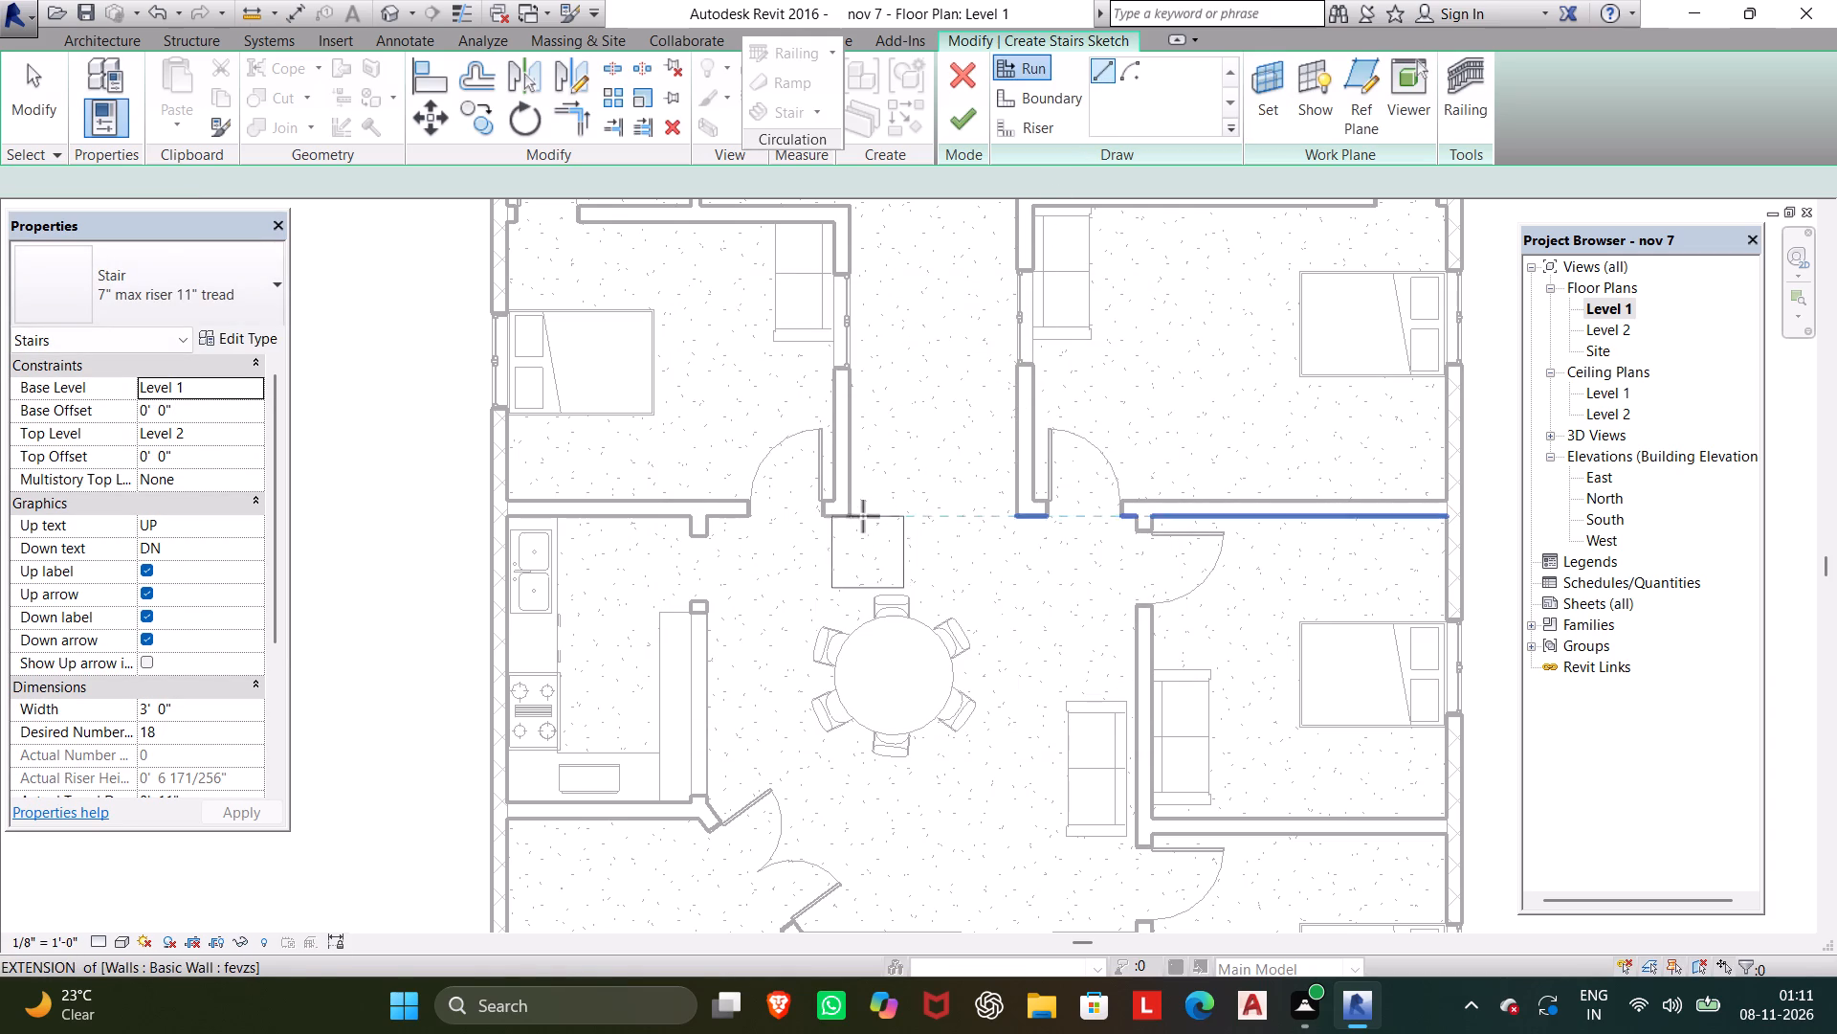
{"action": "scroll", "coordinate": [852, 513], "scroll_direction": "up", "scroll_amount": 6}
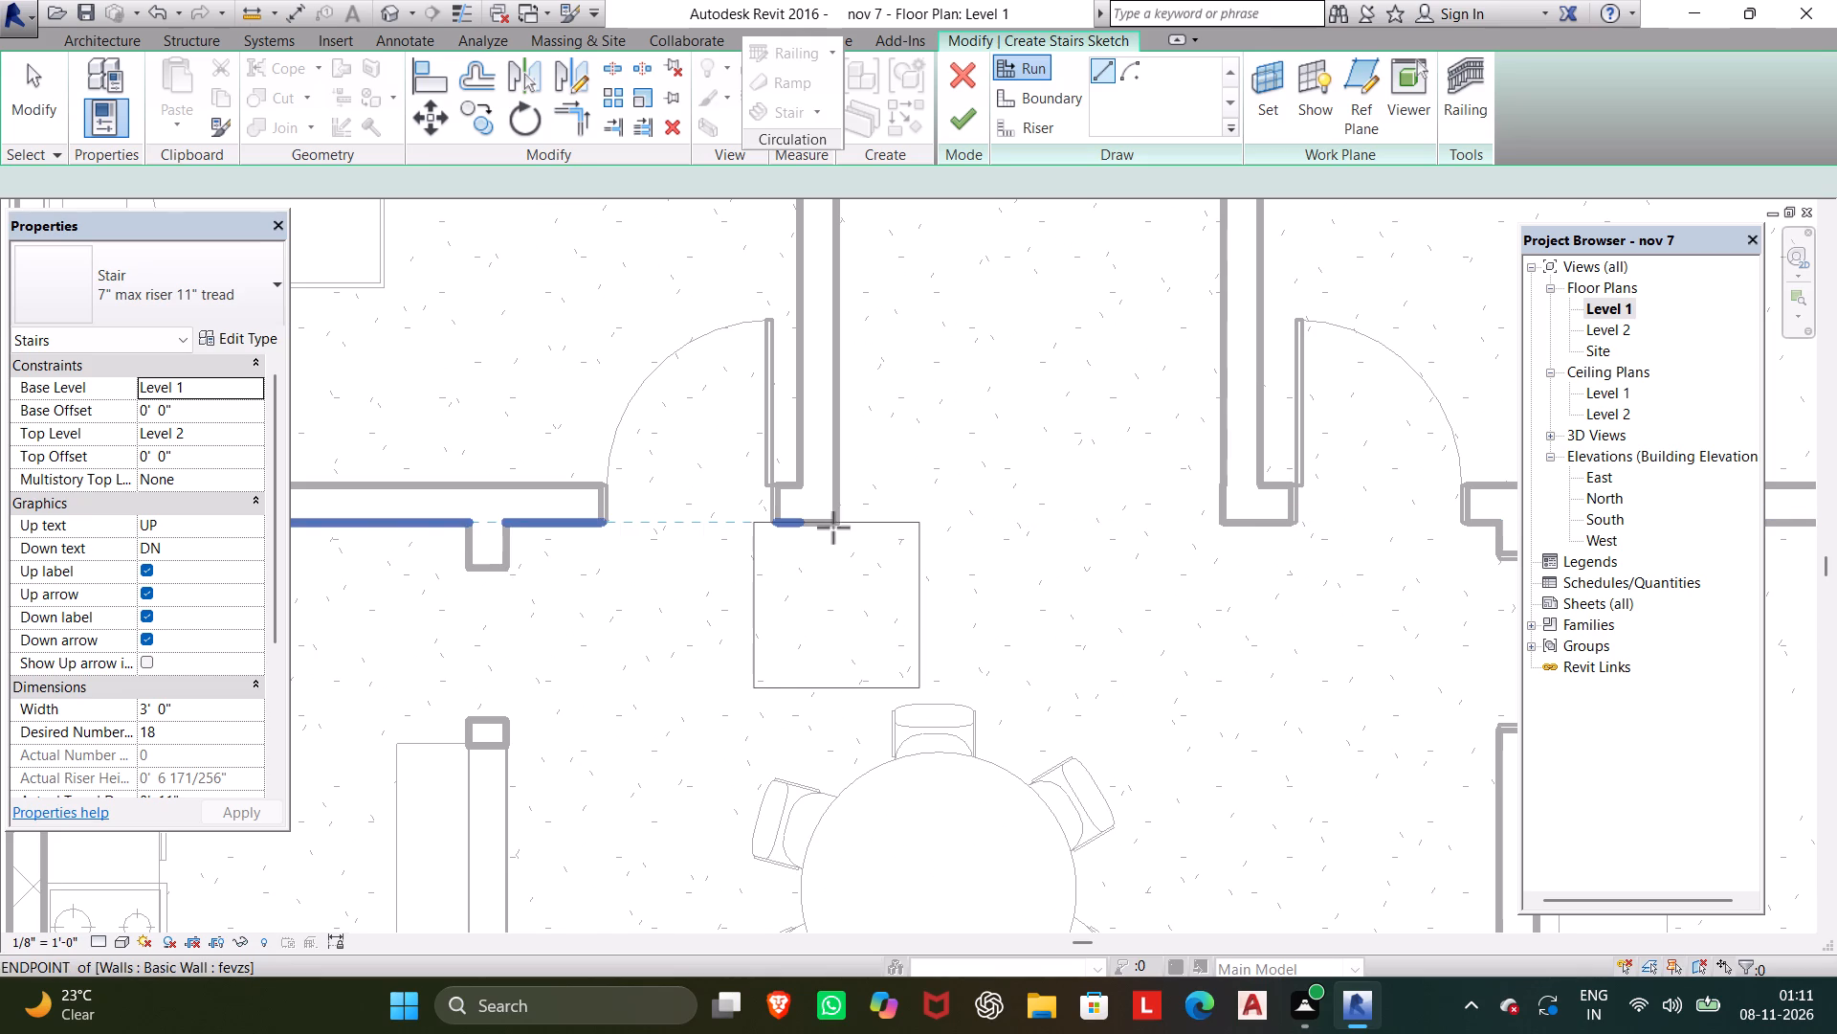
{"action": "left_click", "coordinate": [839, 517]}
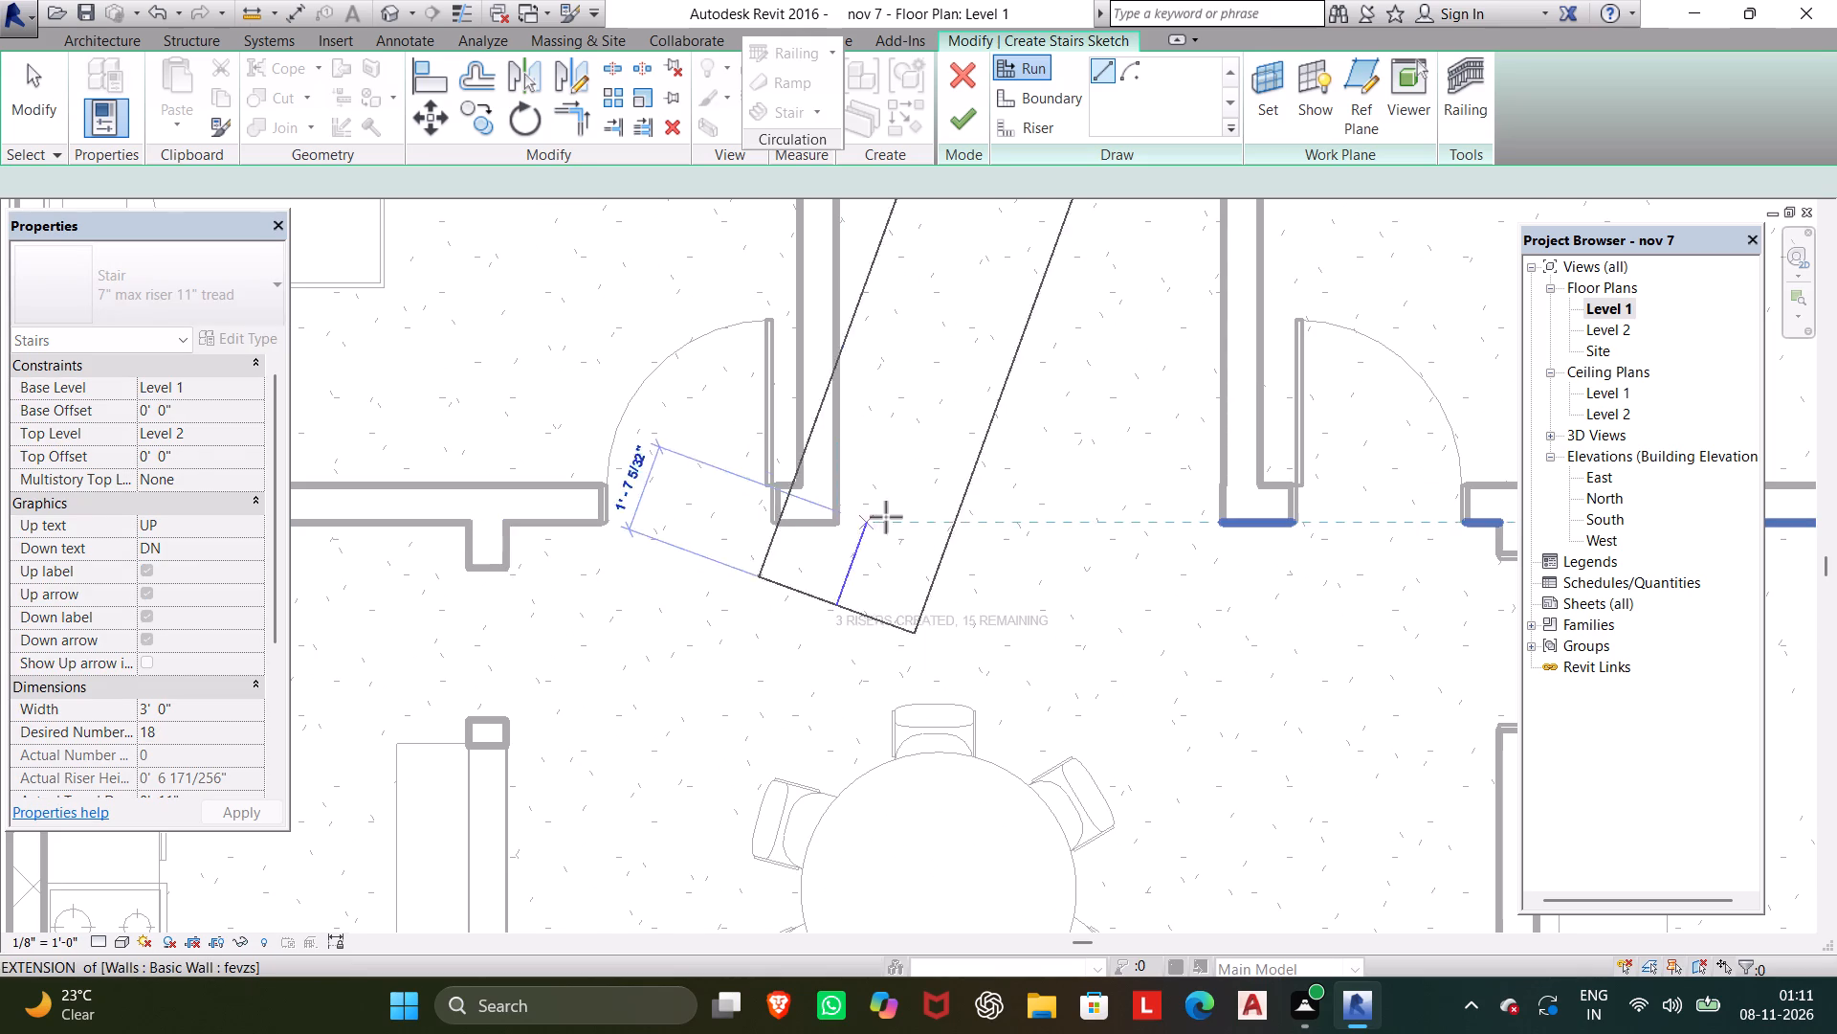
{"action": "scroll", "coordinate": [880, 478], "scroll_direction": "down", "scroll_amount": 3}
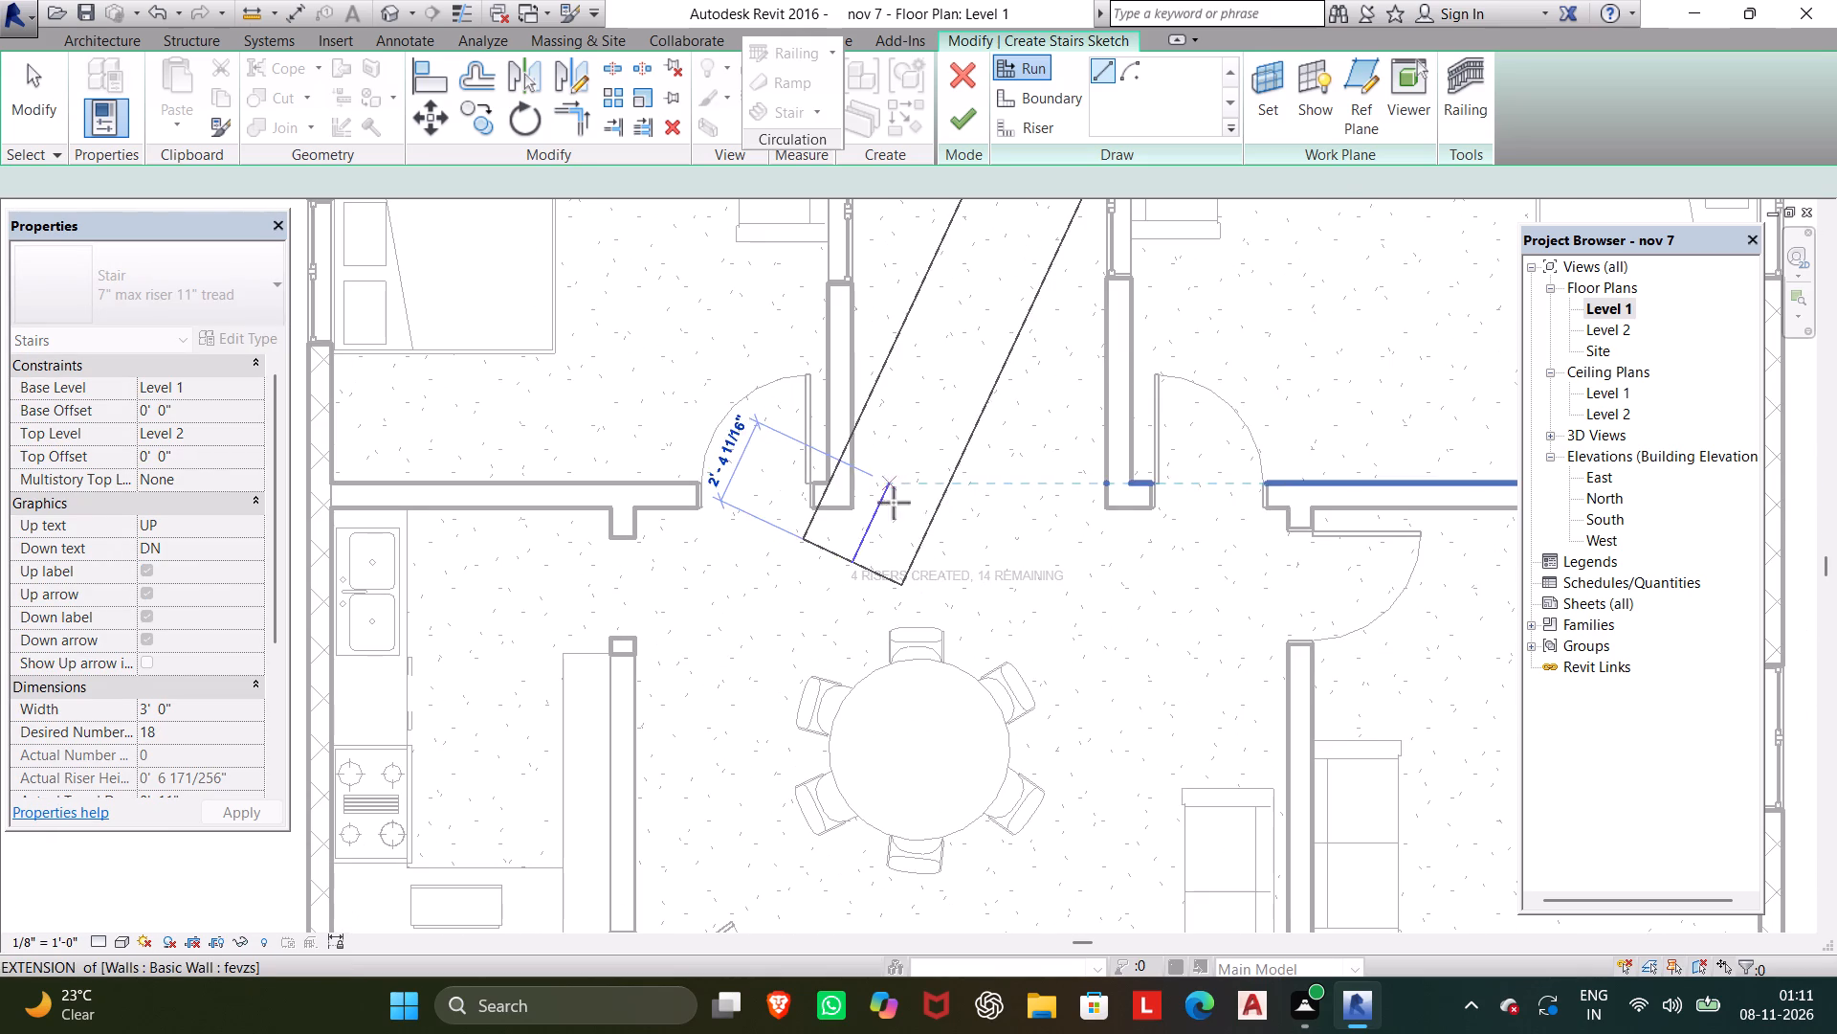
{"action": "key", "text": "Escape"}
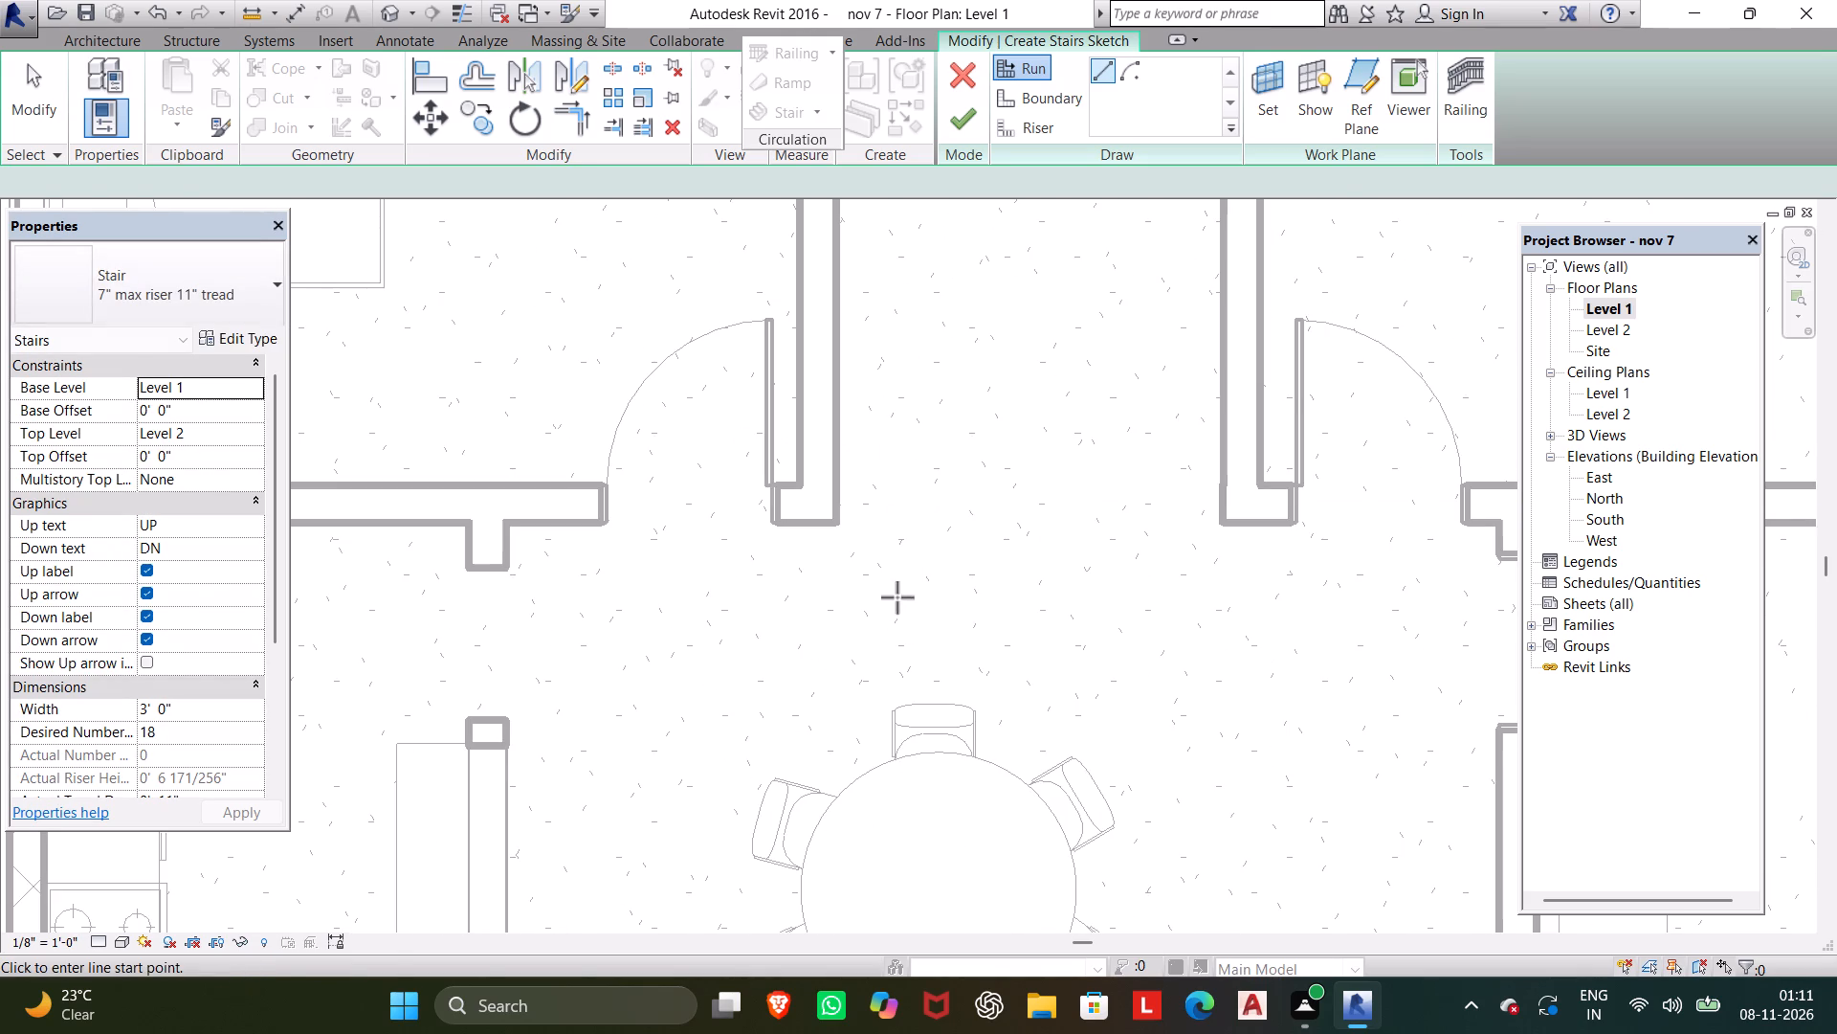
Sketch a U-shaped stair in the rear corridor with a 12-riser run about 10' 1" long and a 6-riser return about 4' 7" long.
{"action": "left_click", "coordinate": [918, 539]}
{"action": "scroll", "coordinate": [927, 463], "scroll_direction": "down", "scroll_amount": 1}
{"action": "middle_click_drag", "start_coordinate": [929, 502], "coordinate": [942, 641]}
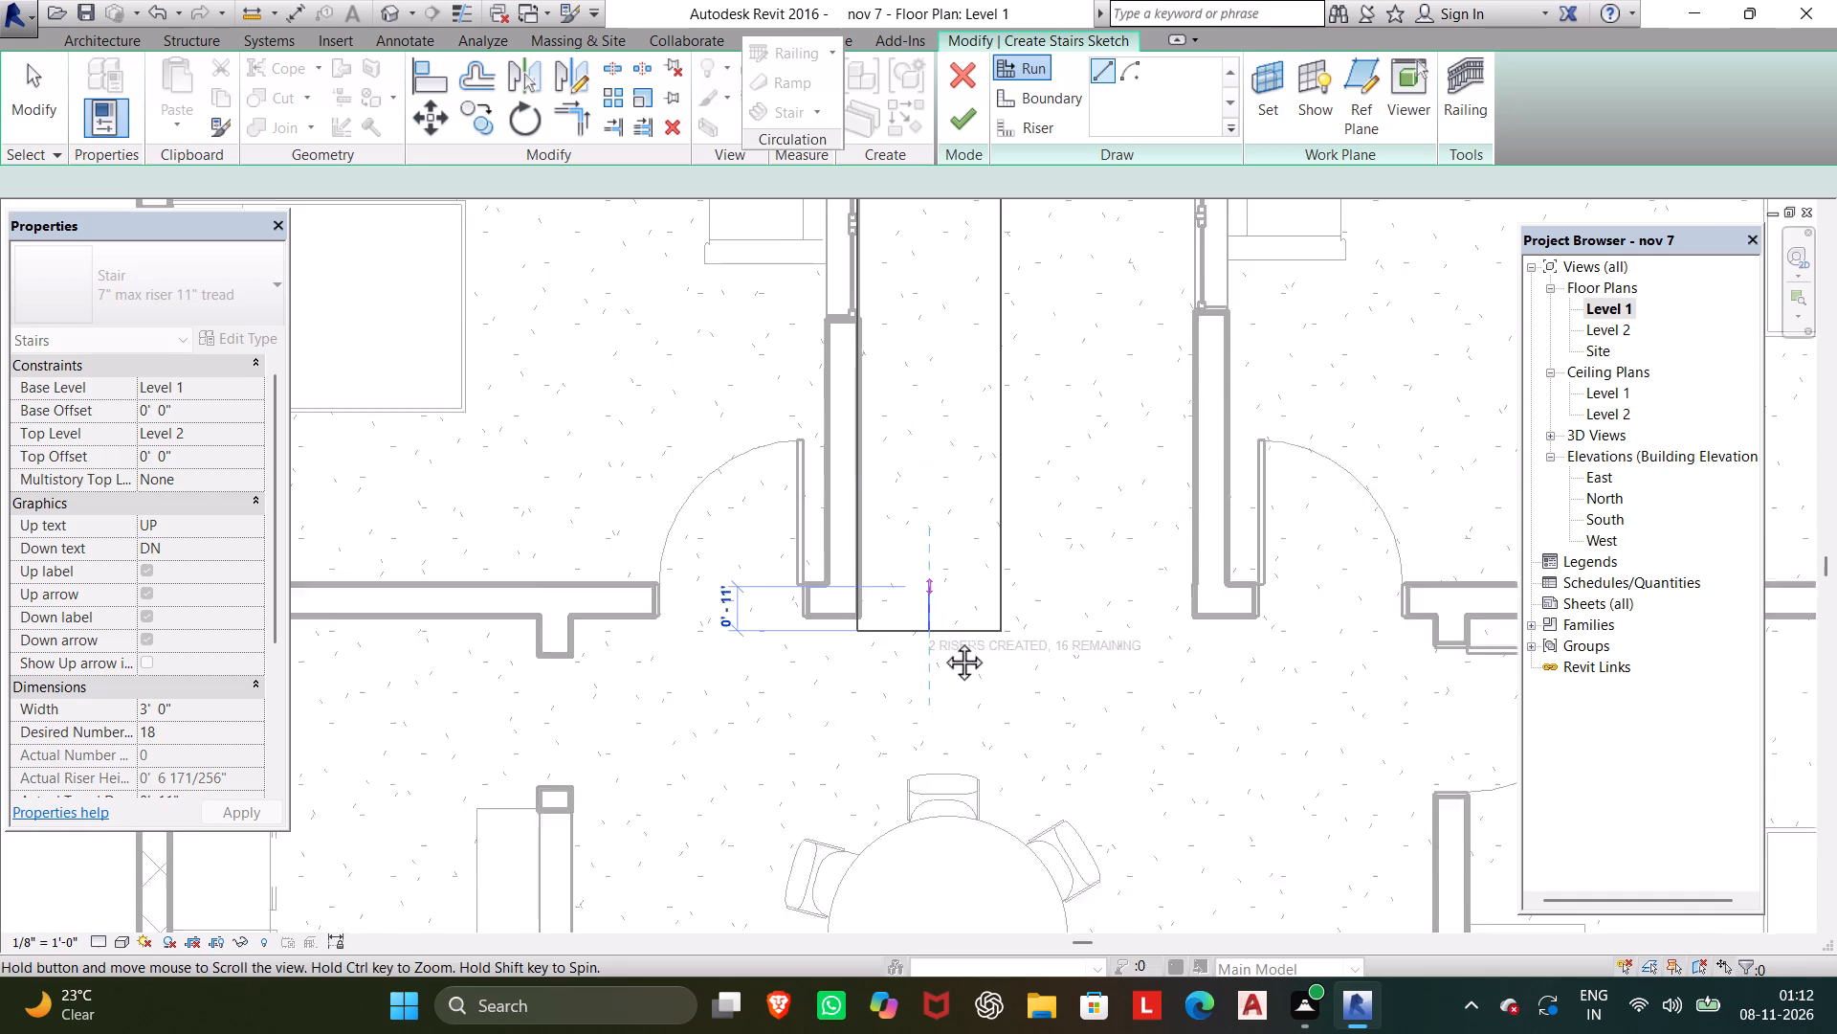
{"action": "middle_click_drag", "start_coordinate": [942, 641], "coordinate": [948, 668]}
{"action": "scroll", "coordinate": [956, 652], "scroll_direction": "down", "scroll_amount": 1}
{"action": "middle_click_drag", "start_coordinate": [956, 652], "coordinate": [972, 811]}
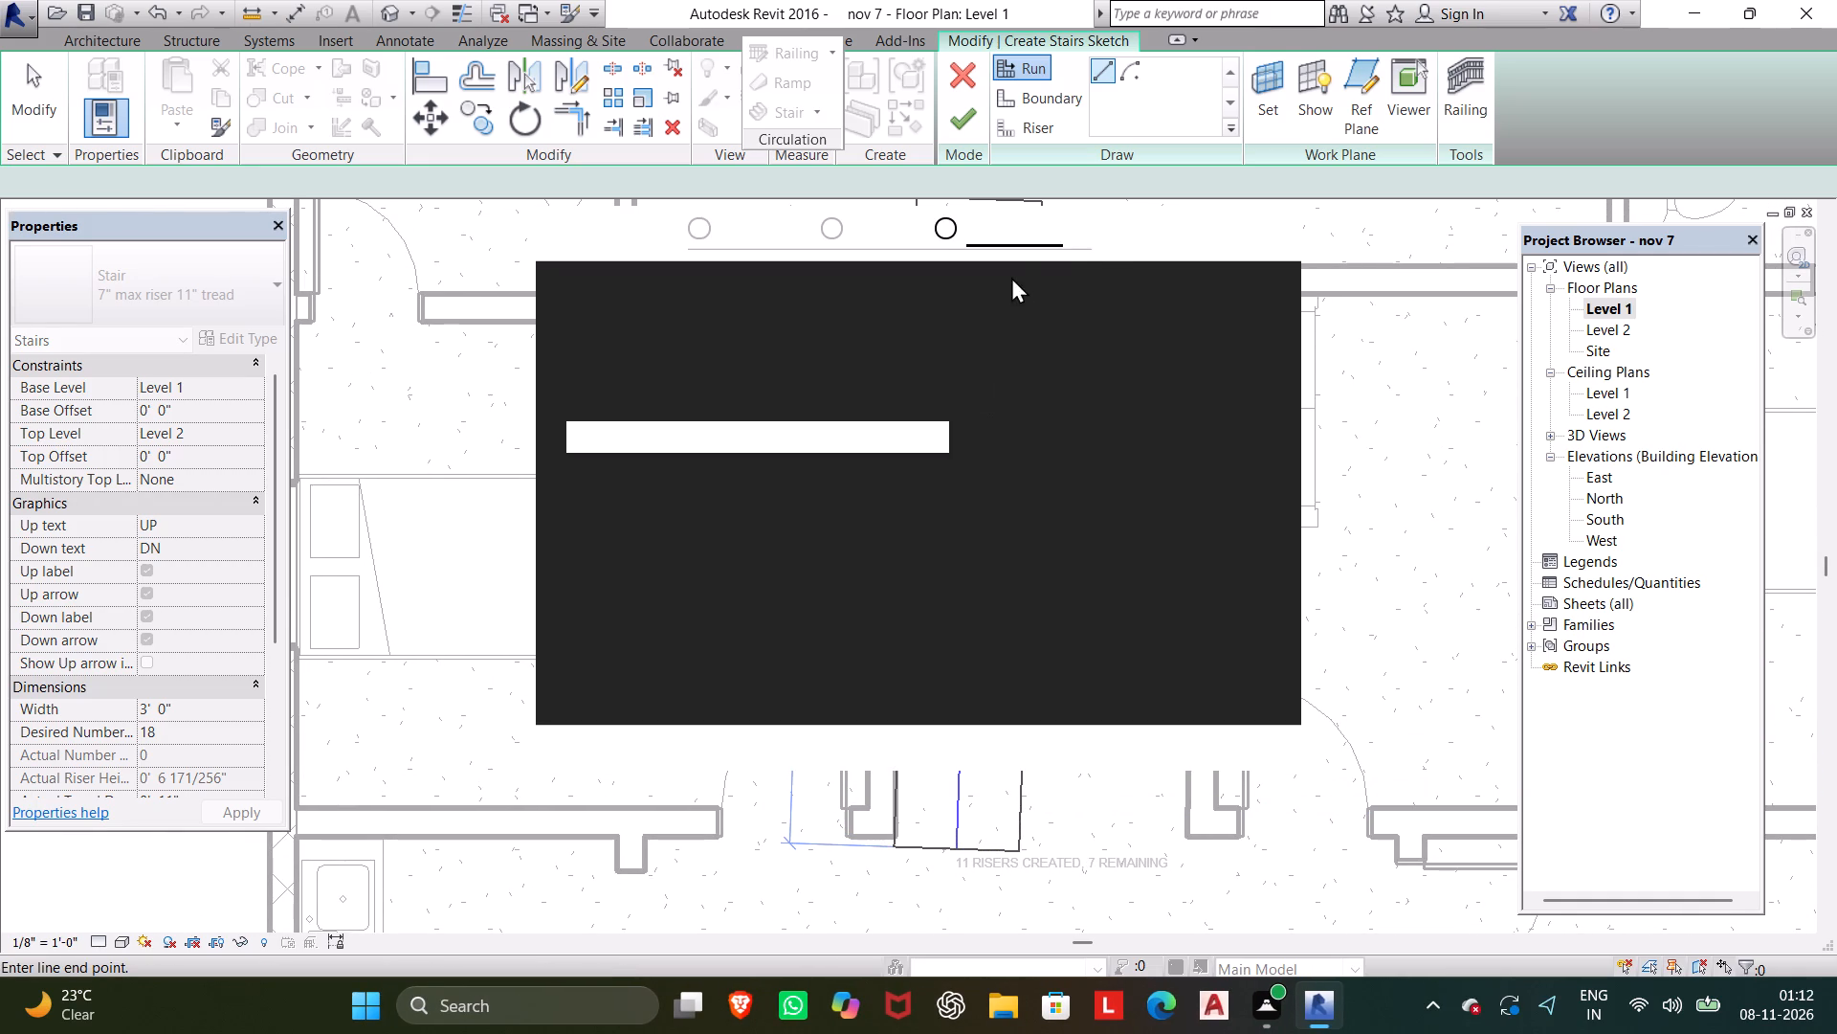
{"action": "left_click", "coordinate": [1241, 237]}
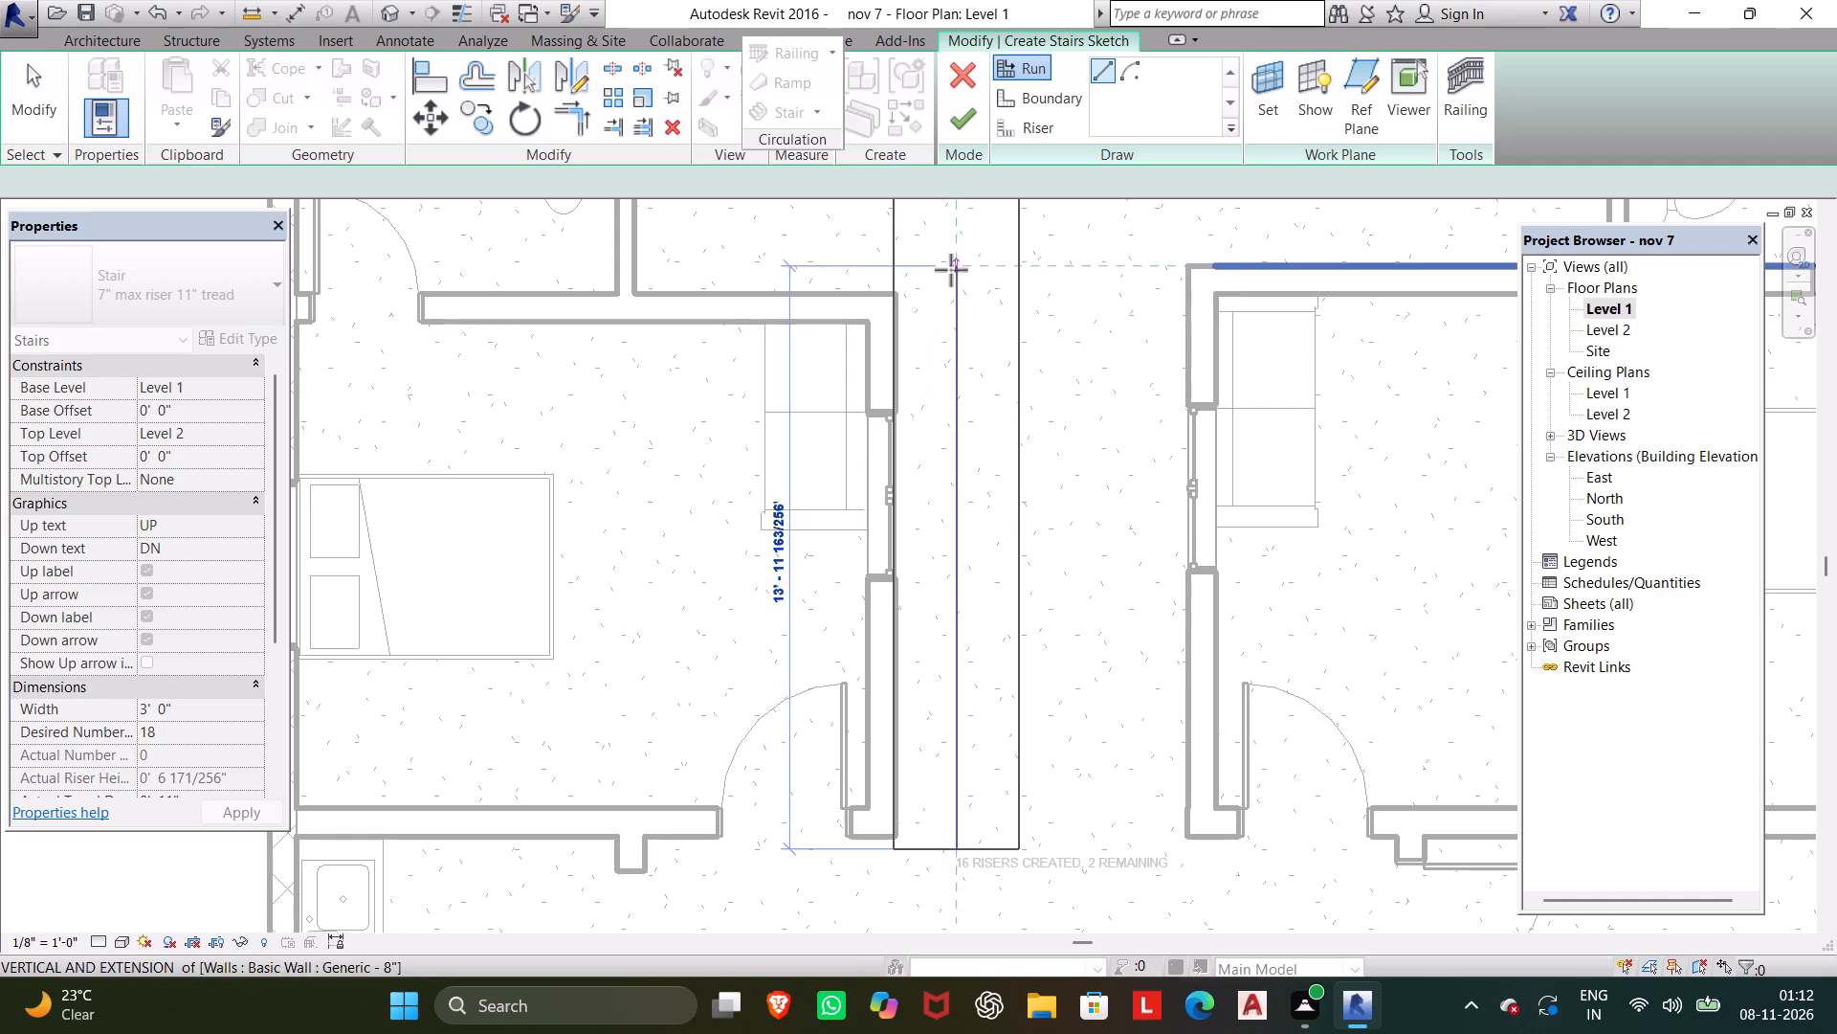
{"action": "left_click", "coordinate": [964, 420]}
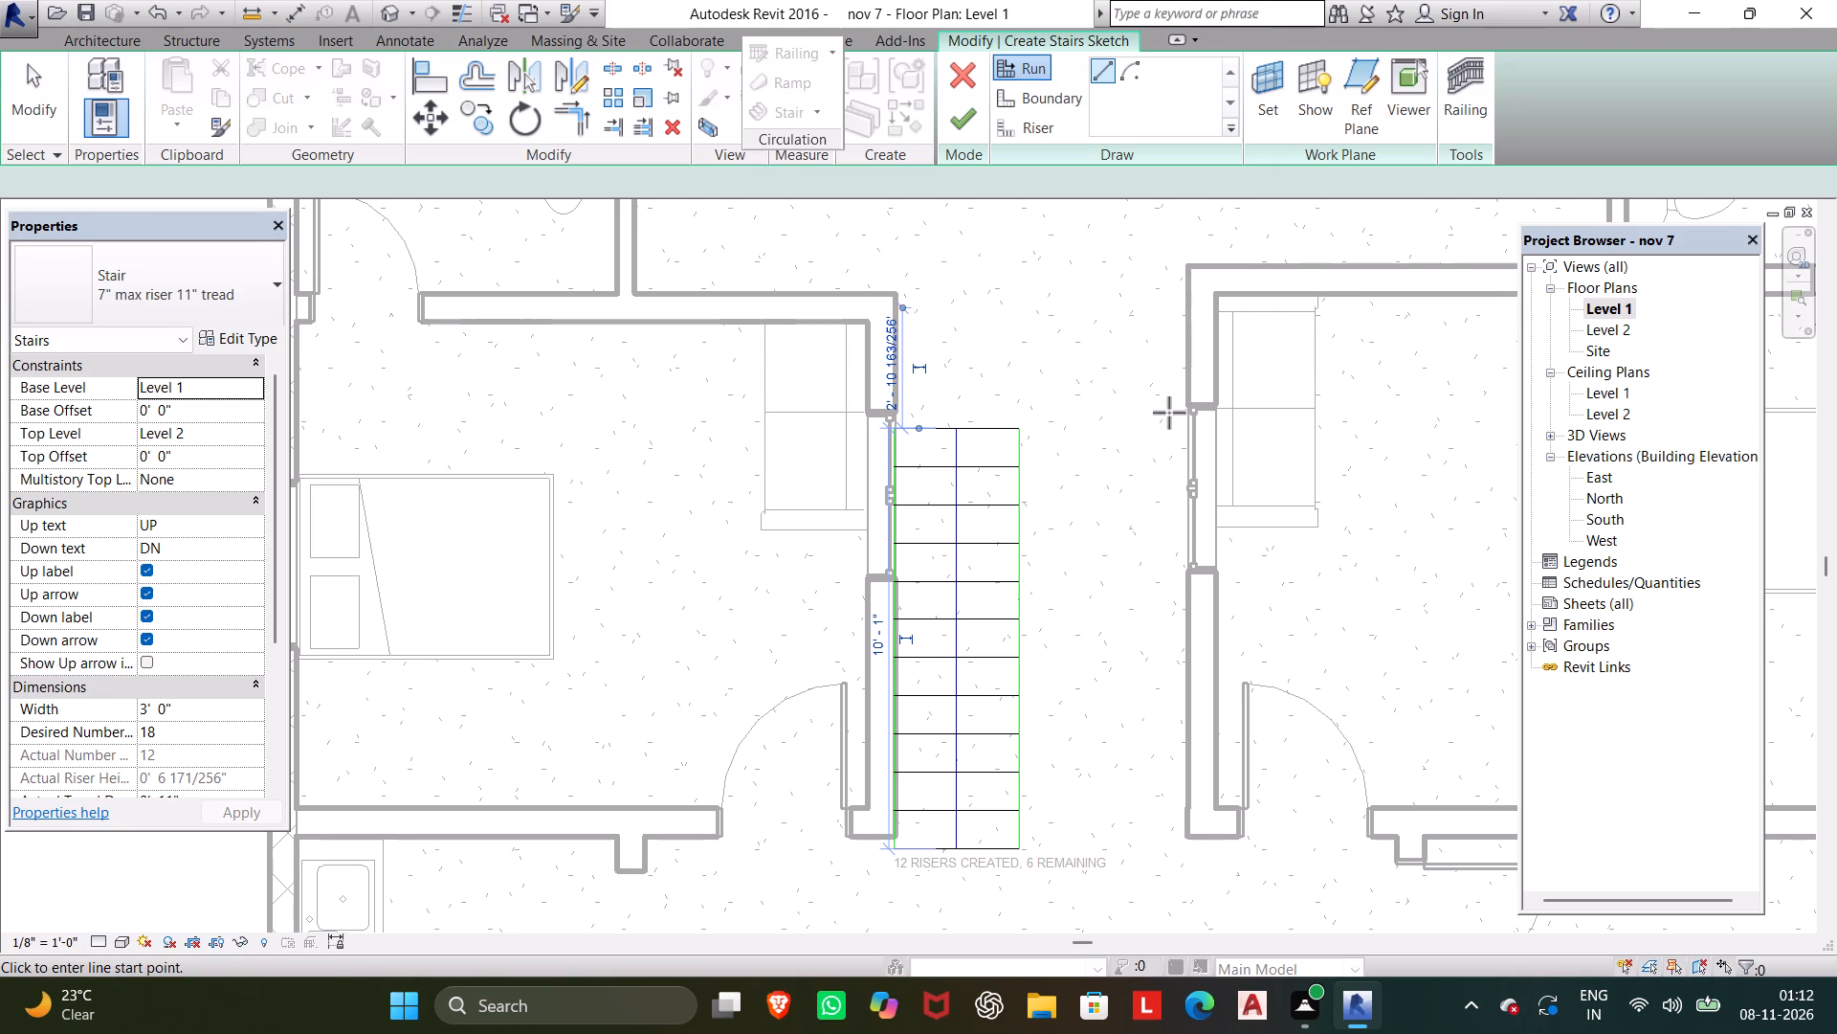
{"action": "left_click", "coordinate": [1184, 364]}
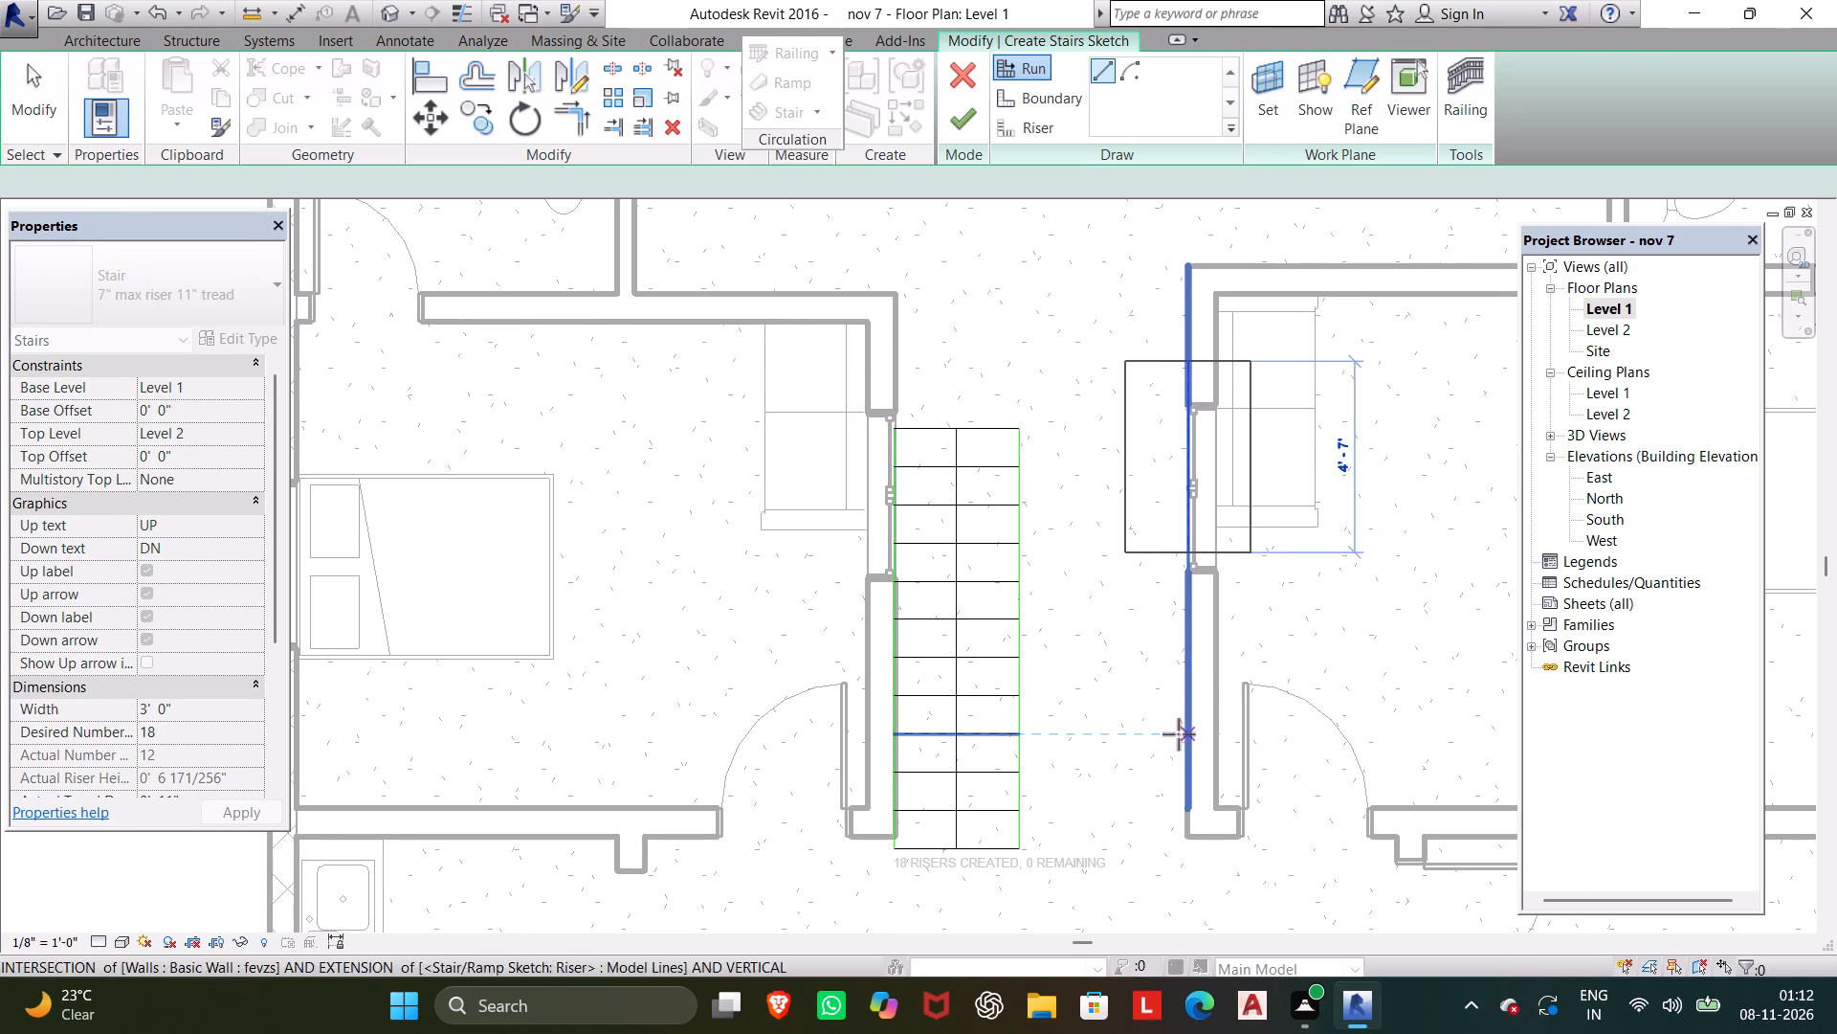
{"action": "left_click", "coordinate": [1188, 834]}
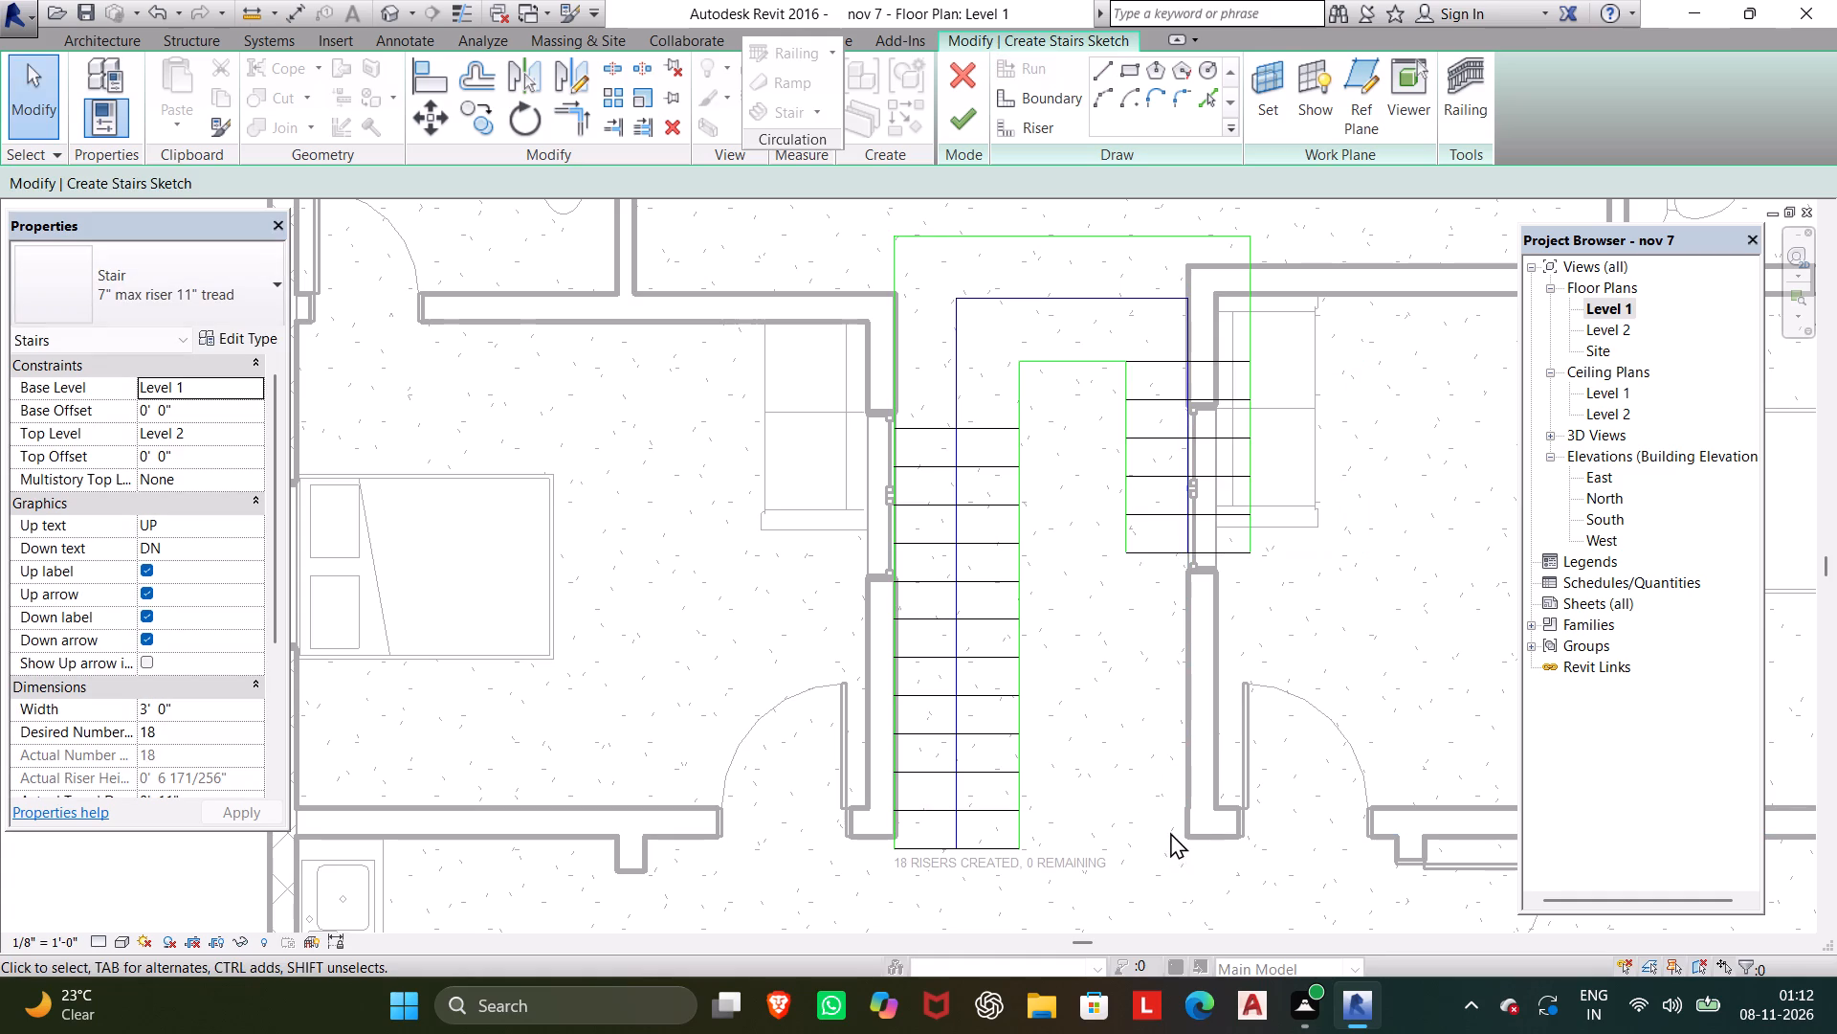
Shorten the landing's inner boundary line between the two runs to 7", keeping its end at the first run.
{"action": "scroll", "coordinate": [1148, 805], "scroll_direction": "down", "scroll_amount": 1}
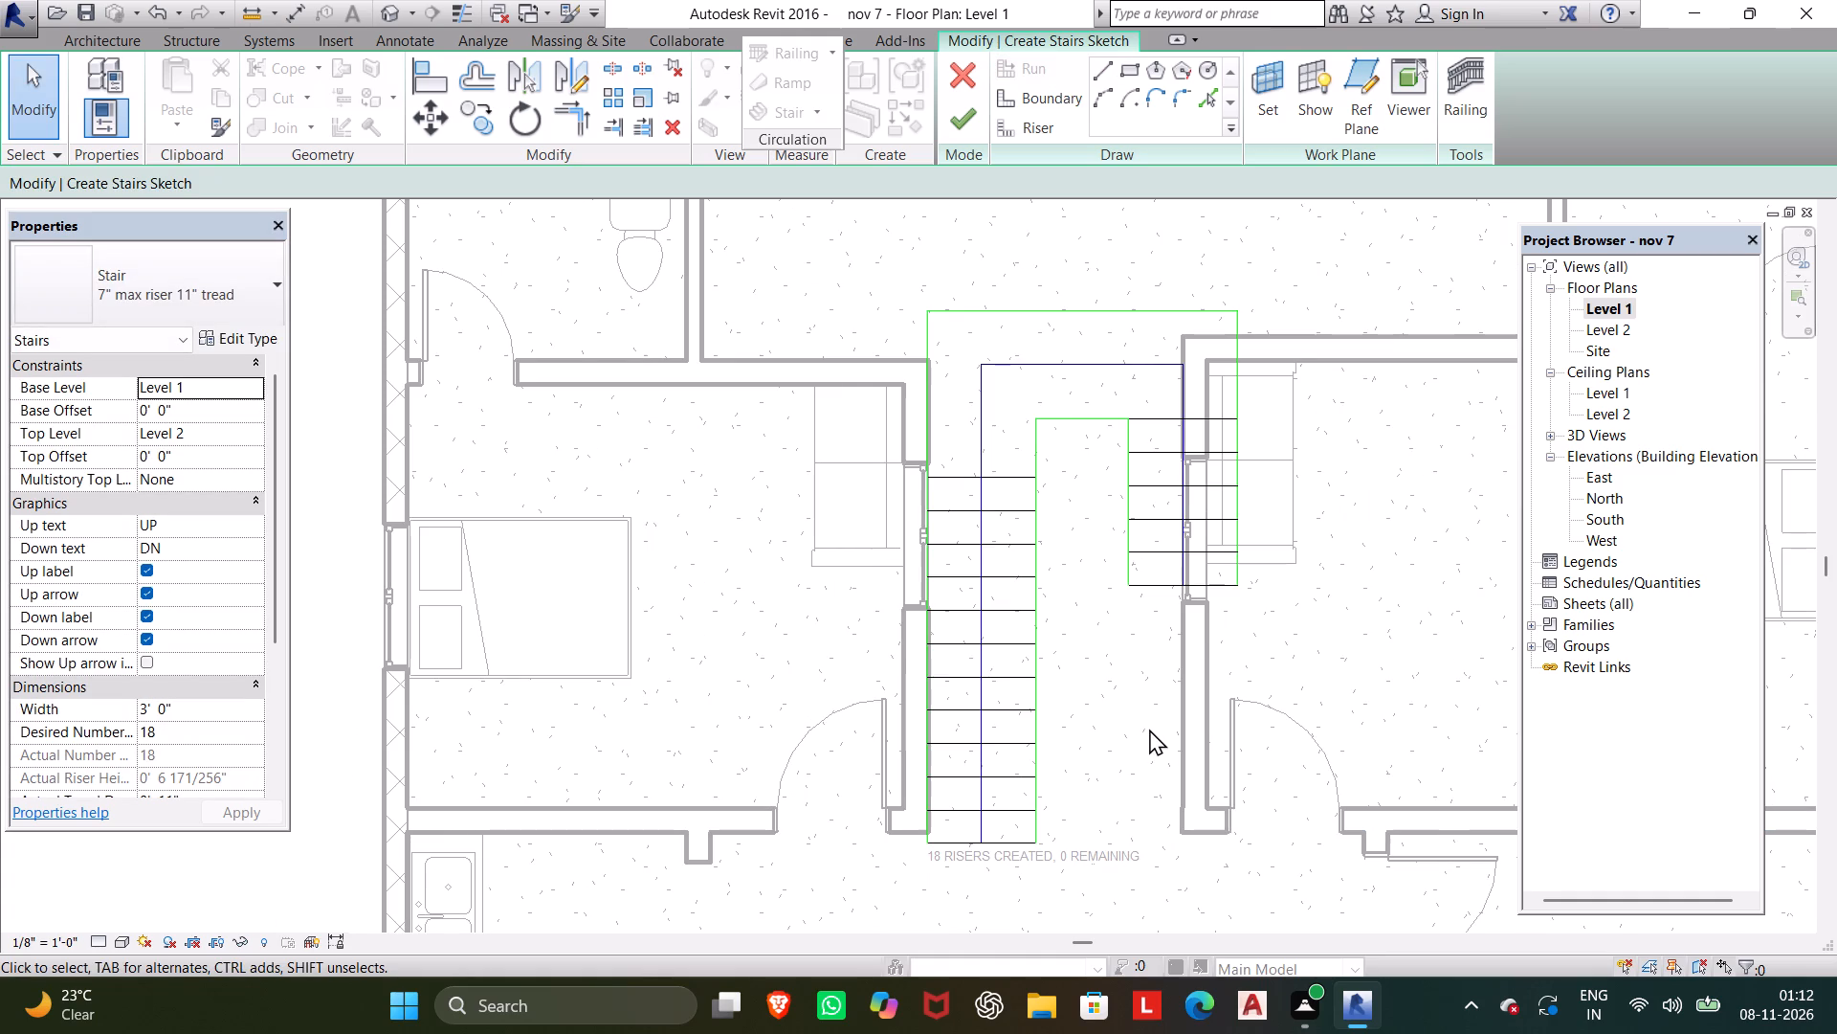
{"action": "key", "text": "grave"}
{"action": "scroll", "coordinate": [1156, 512], "scroll_direction": "up", "scroll_amount": 7}
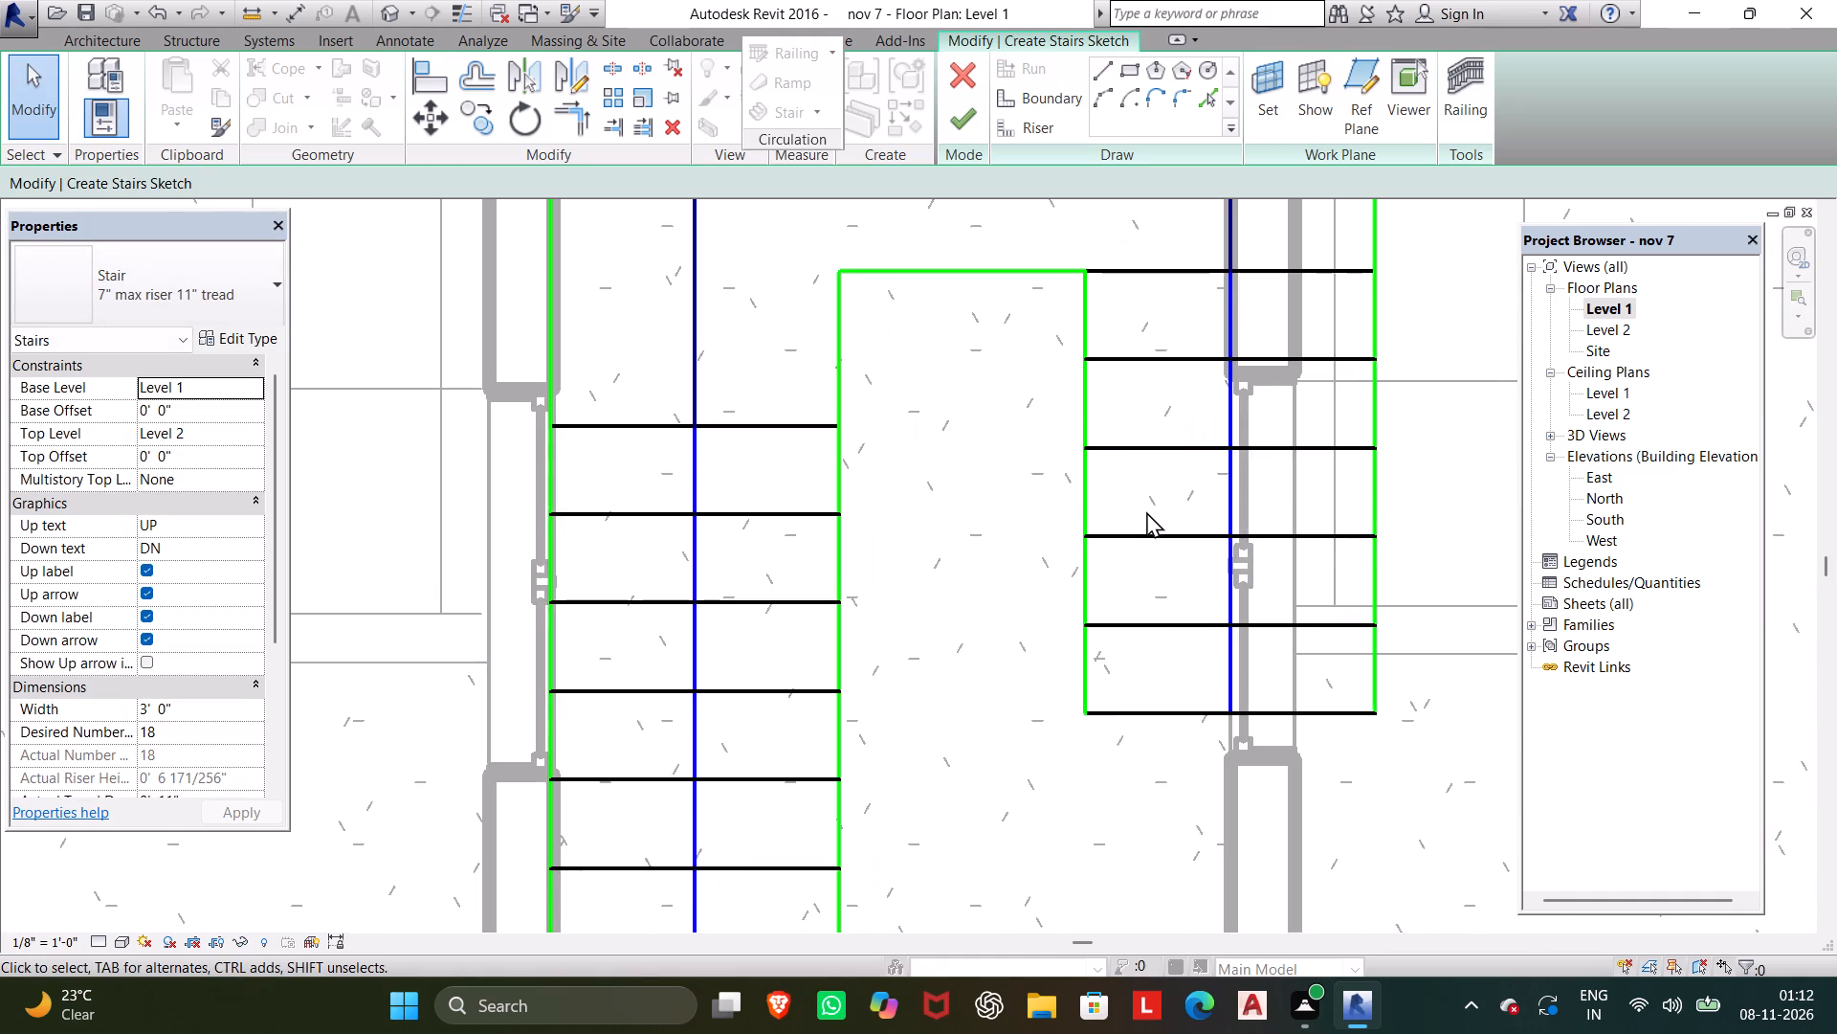
{"action": "scroll", "coordinate": [1145, 515], "scroll_direction": "down", "scroll_amount": 2}
{"action": "key", "text": "Escape"}
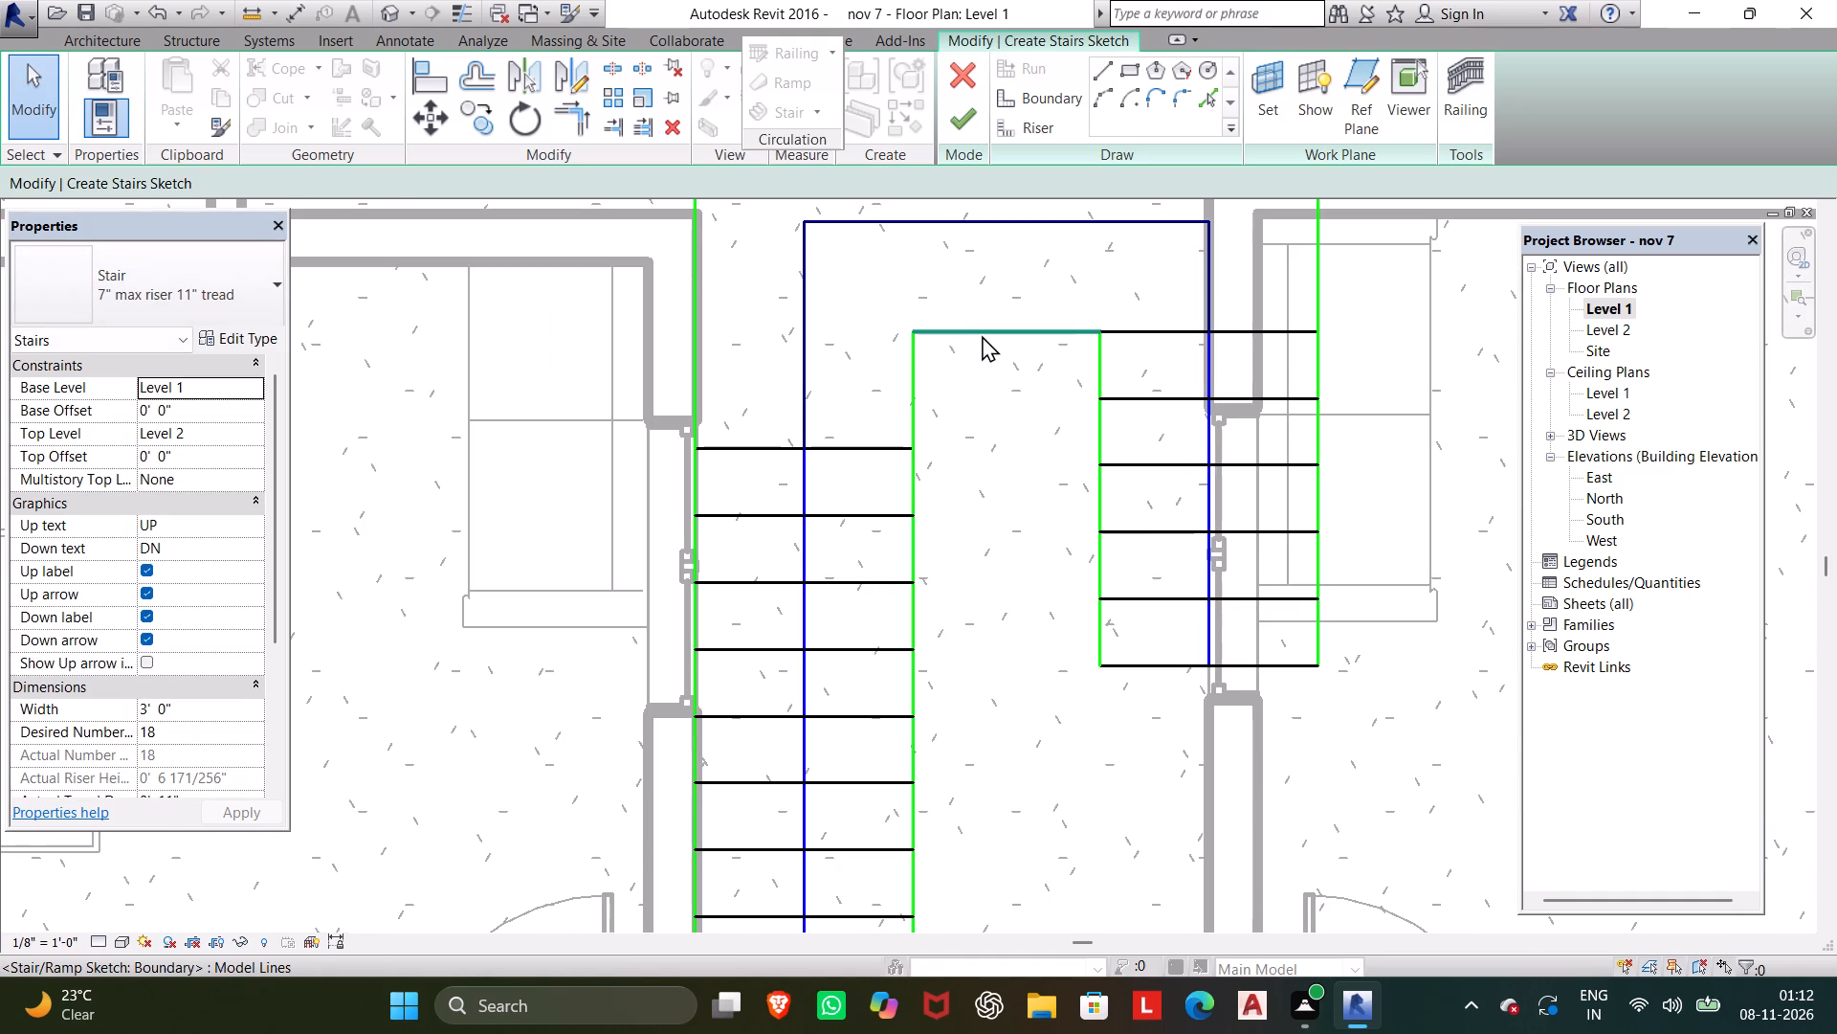
{"action": "left_click", "coordinate": [987, 335]}
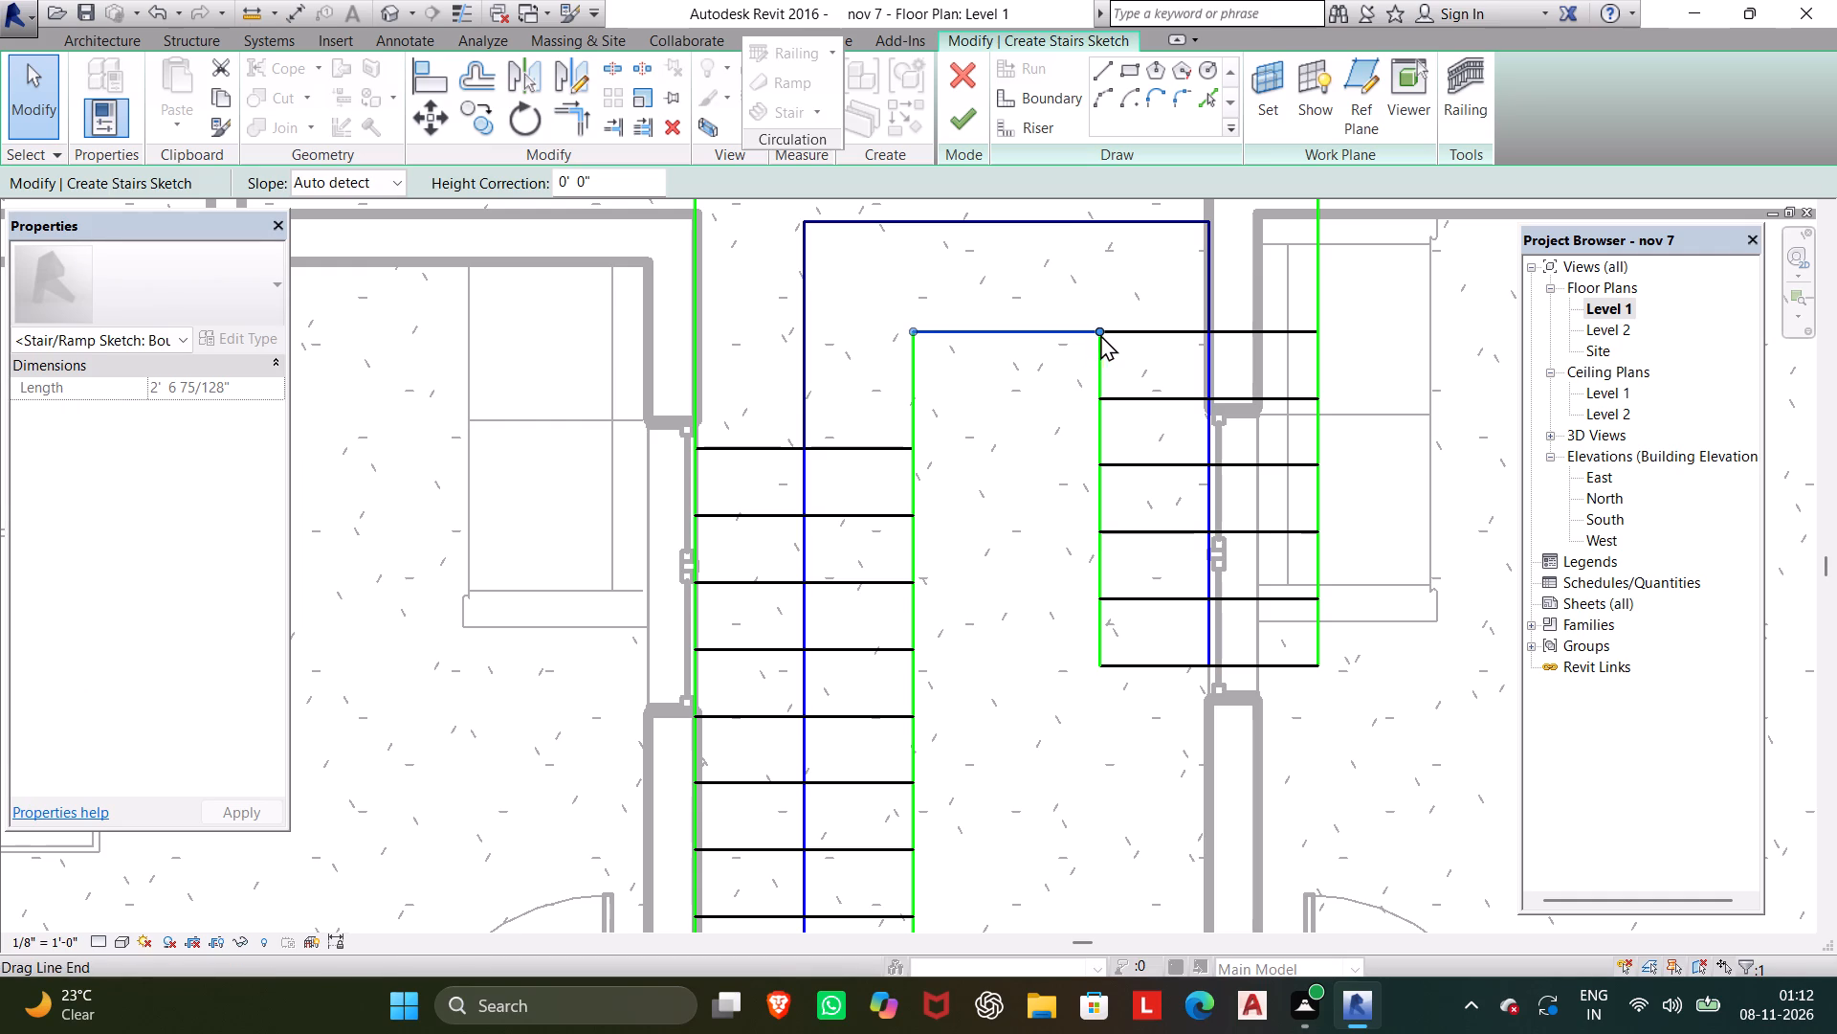
{"action": "left_click_drag", "start_coordinate": [1100, 334], "coordinate": [978, 333]}
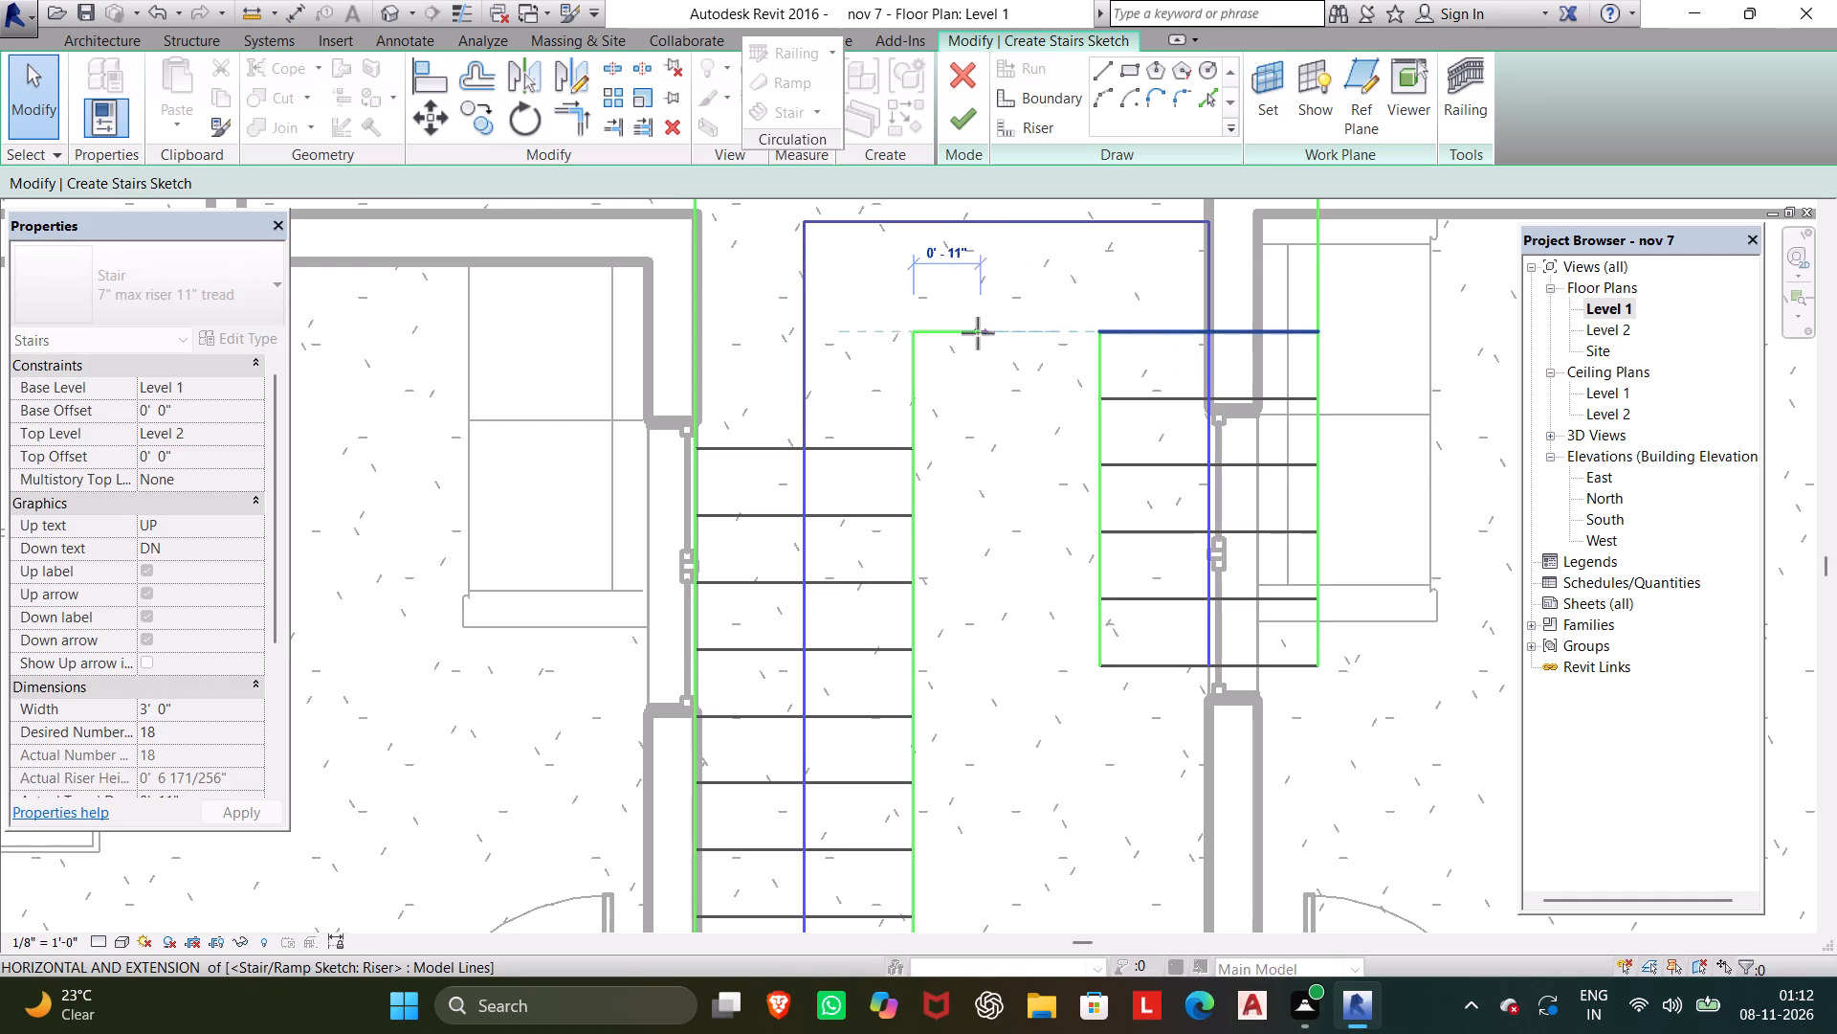
{"action": "left_click_drag", "start_coordinate": [978, 333], "coordinate": [930, 339]}
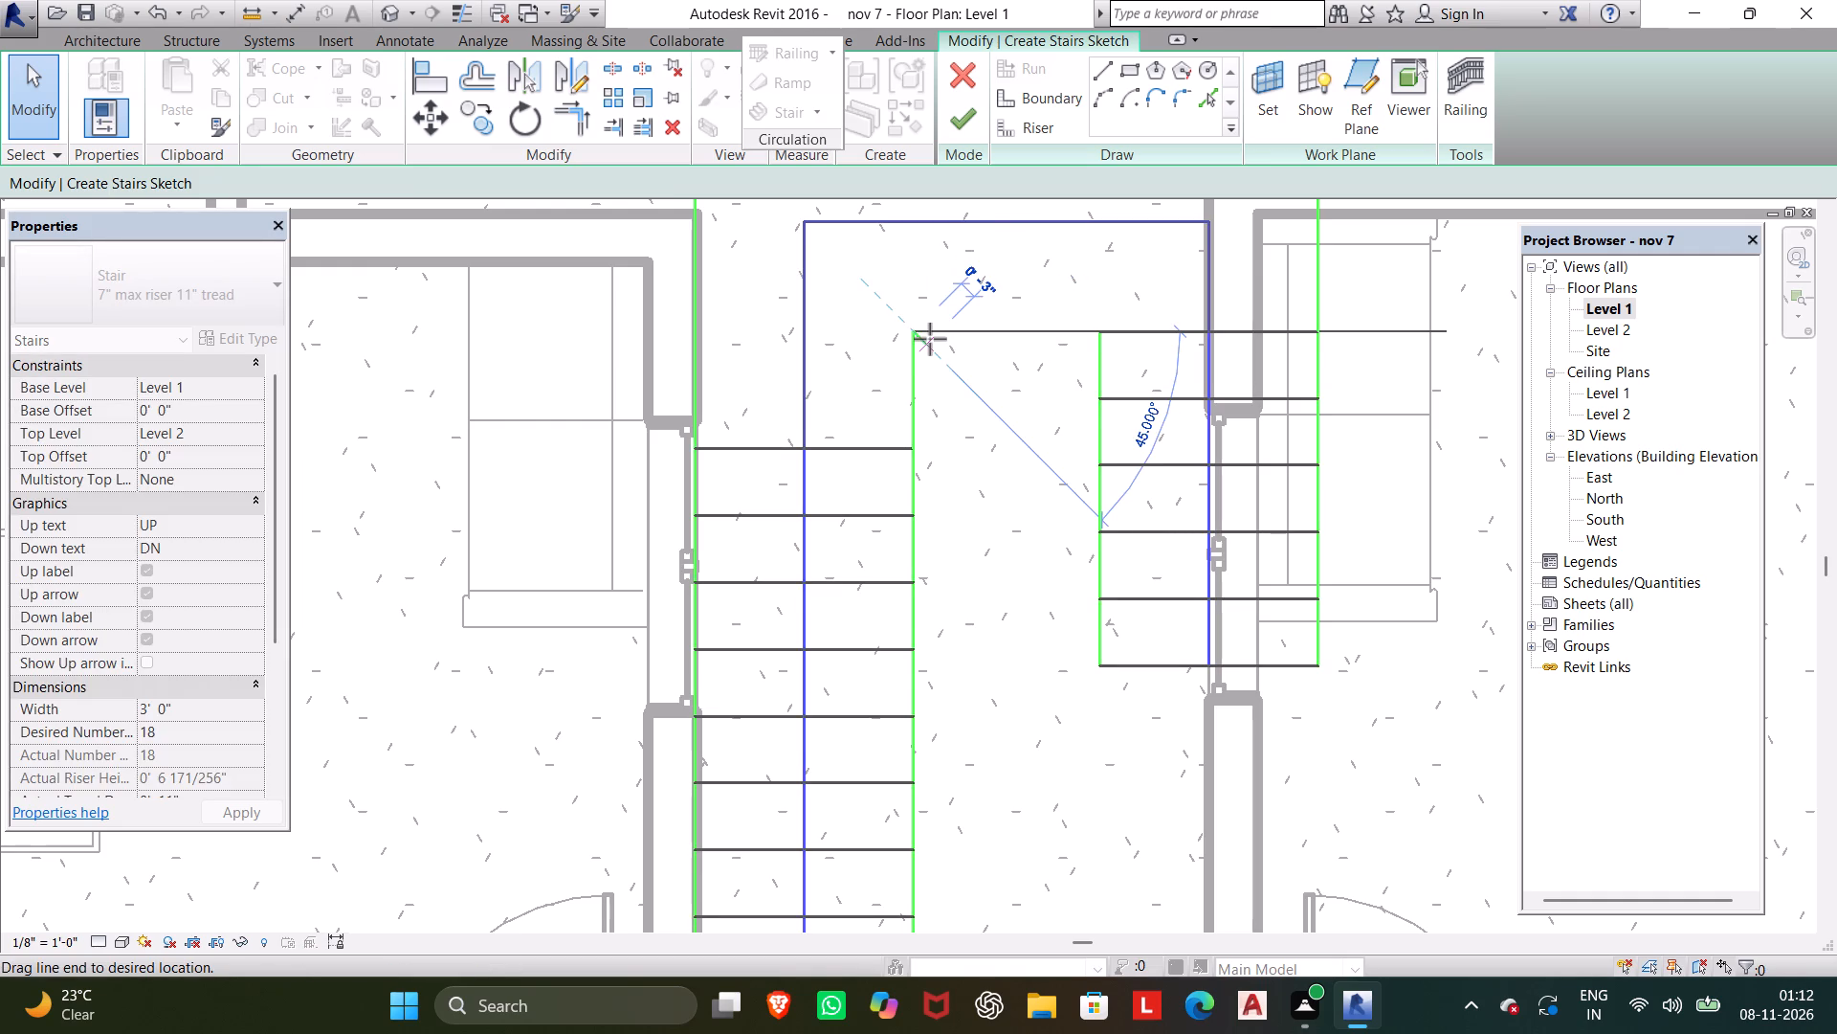
{"action": "left_click_drag", "start_coordinate": [930, 339], "coordinate": [954, 336]}
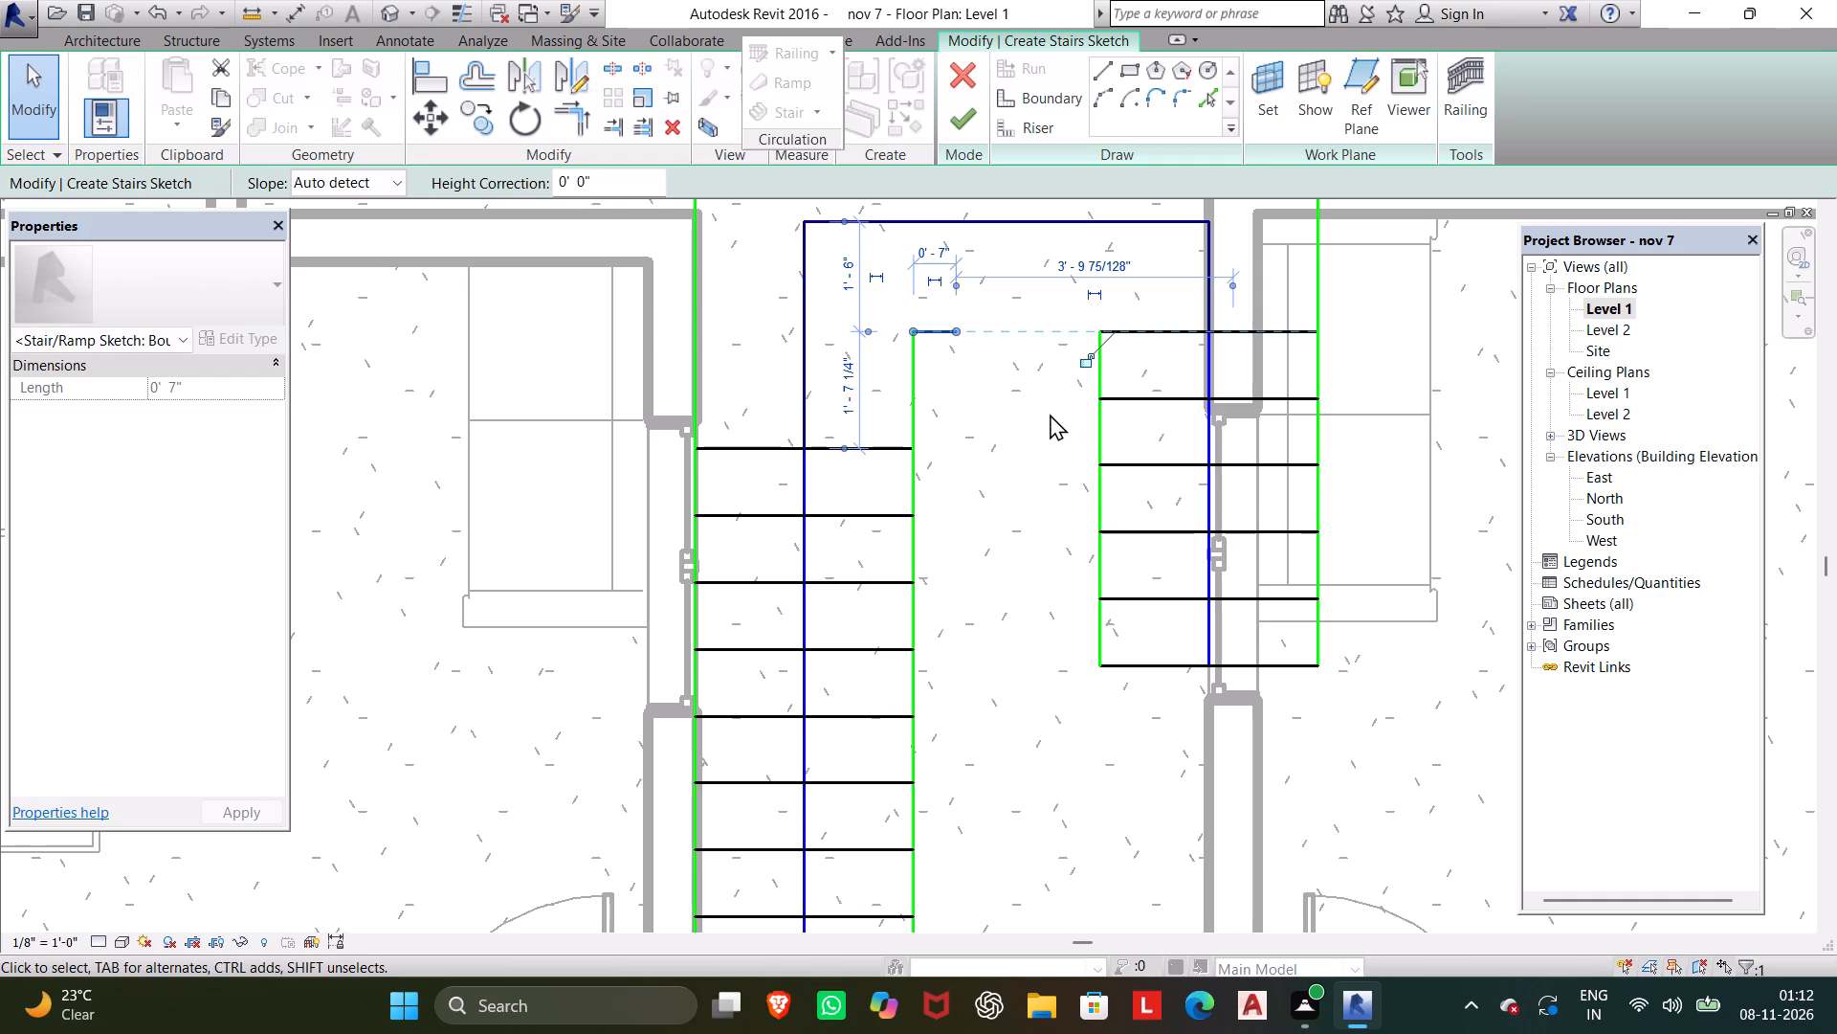
{"action": "left_click", "coordinate": [1046, 425]}
Move the return run's inner boundary and six risers toward the first run, meeting the end of the shortened landing line.
{"action": "scroll", "coordinate": [1063, 419], "scroll_direction": "down", "scroll_amount": 2}
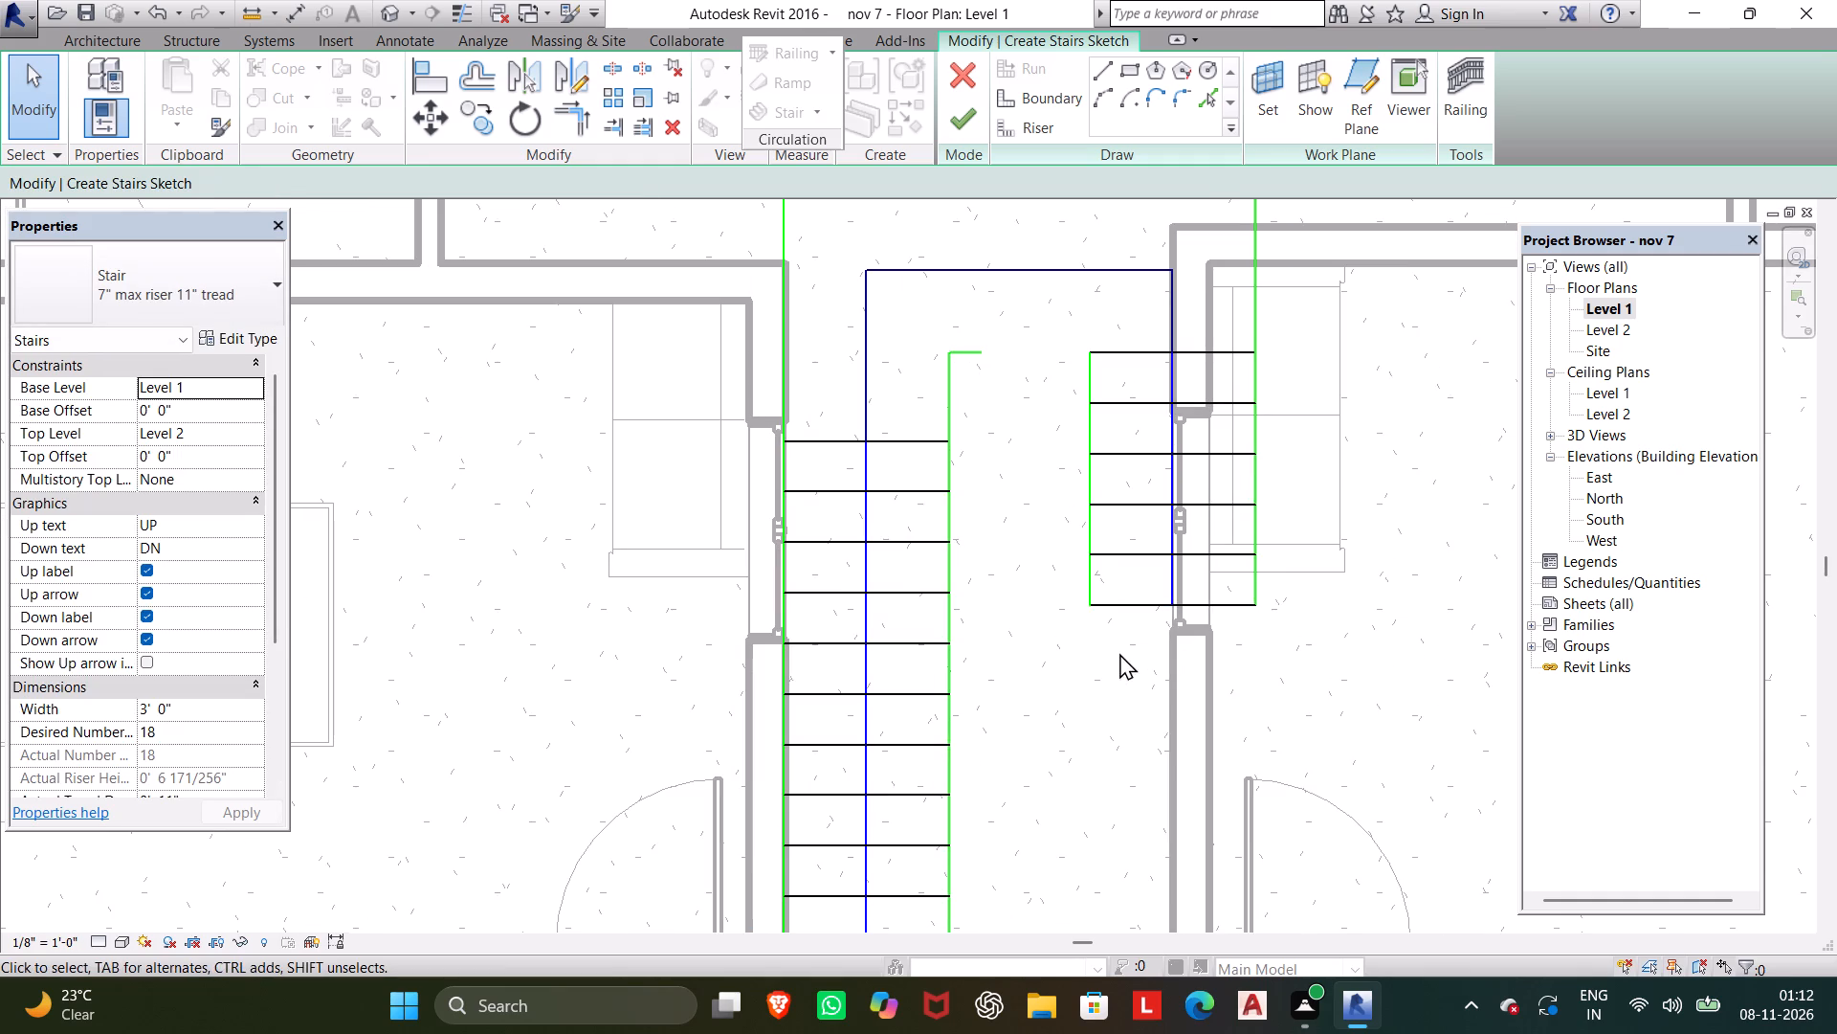
{"action": "left_click_drag", "start_coordinate": [1119, 653], "coordinate": [1060, 334]}
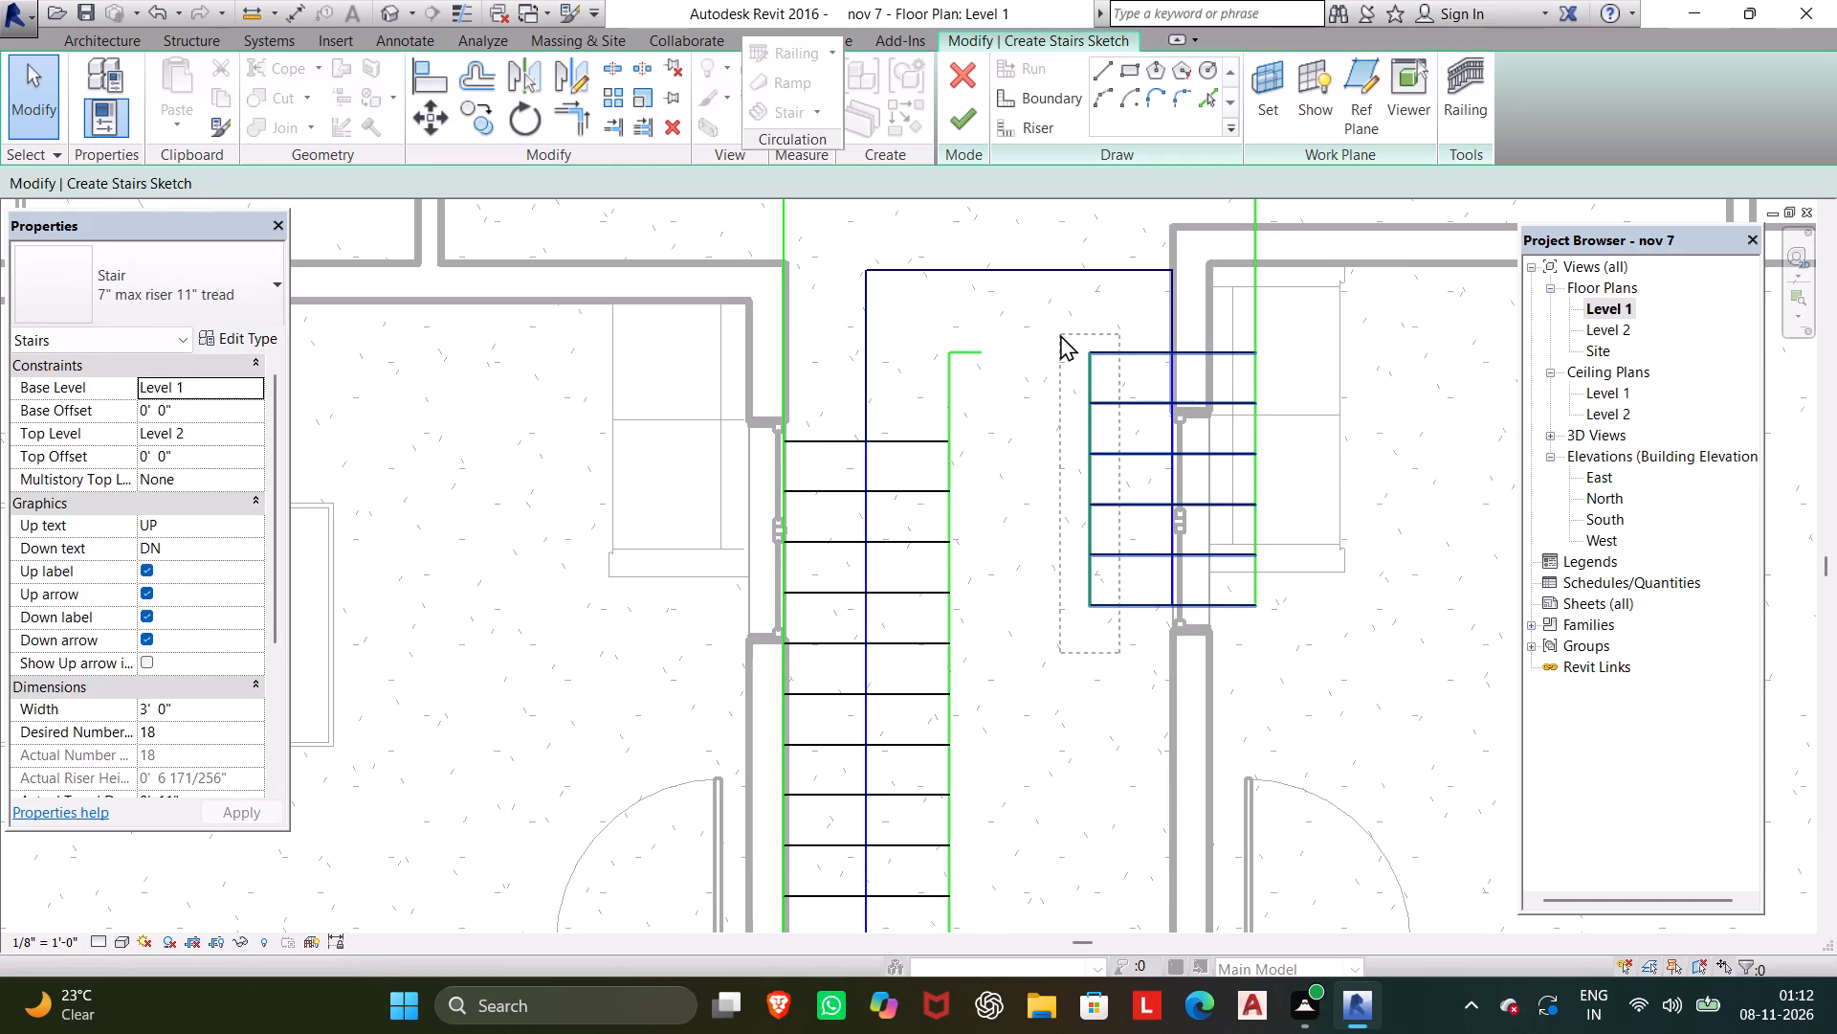
{"action": "left_click_drag", "start_coordinate": [1060, 334], "coordinate": [1060, 336]}
{"action": "key", "text": "Left"}
{"action": "key", "text": "Left"}
{"action": "key", "text": "Left"}
{"action": "key", "text": "Left"}
{"action": "key", "text": "Left"}
{"action": "key", "text": "Left"}
{"action": "key", "text": "Left"}
{"action": "key", "text": "Left"}
{"action": "key", "text": "Left"}
{"action": "key", "text": "Left"}
{"action": "key", "text": "Left"}
{"action": "key", "text": "Left"}
{"action": "key", "text": "Left"}
{"action": "key", "text": "Left"}
{"action": "key", "text": "Left"}
{"action": "key", "text": "Left"}
{"action": "key", "text": "Left"}
{"action": "key", "text": "Left"}
{"action": "key", "text": "Left"}
{"action": "key", "text": "Left"}
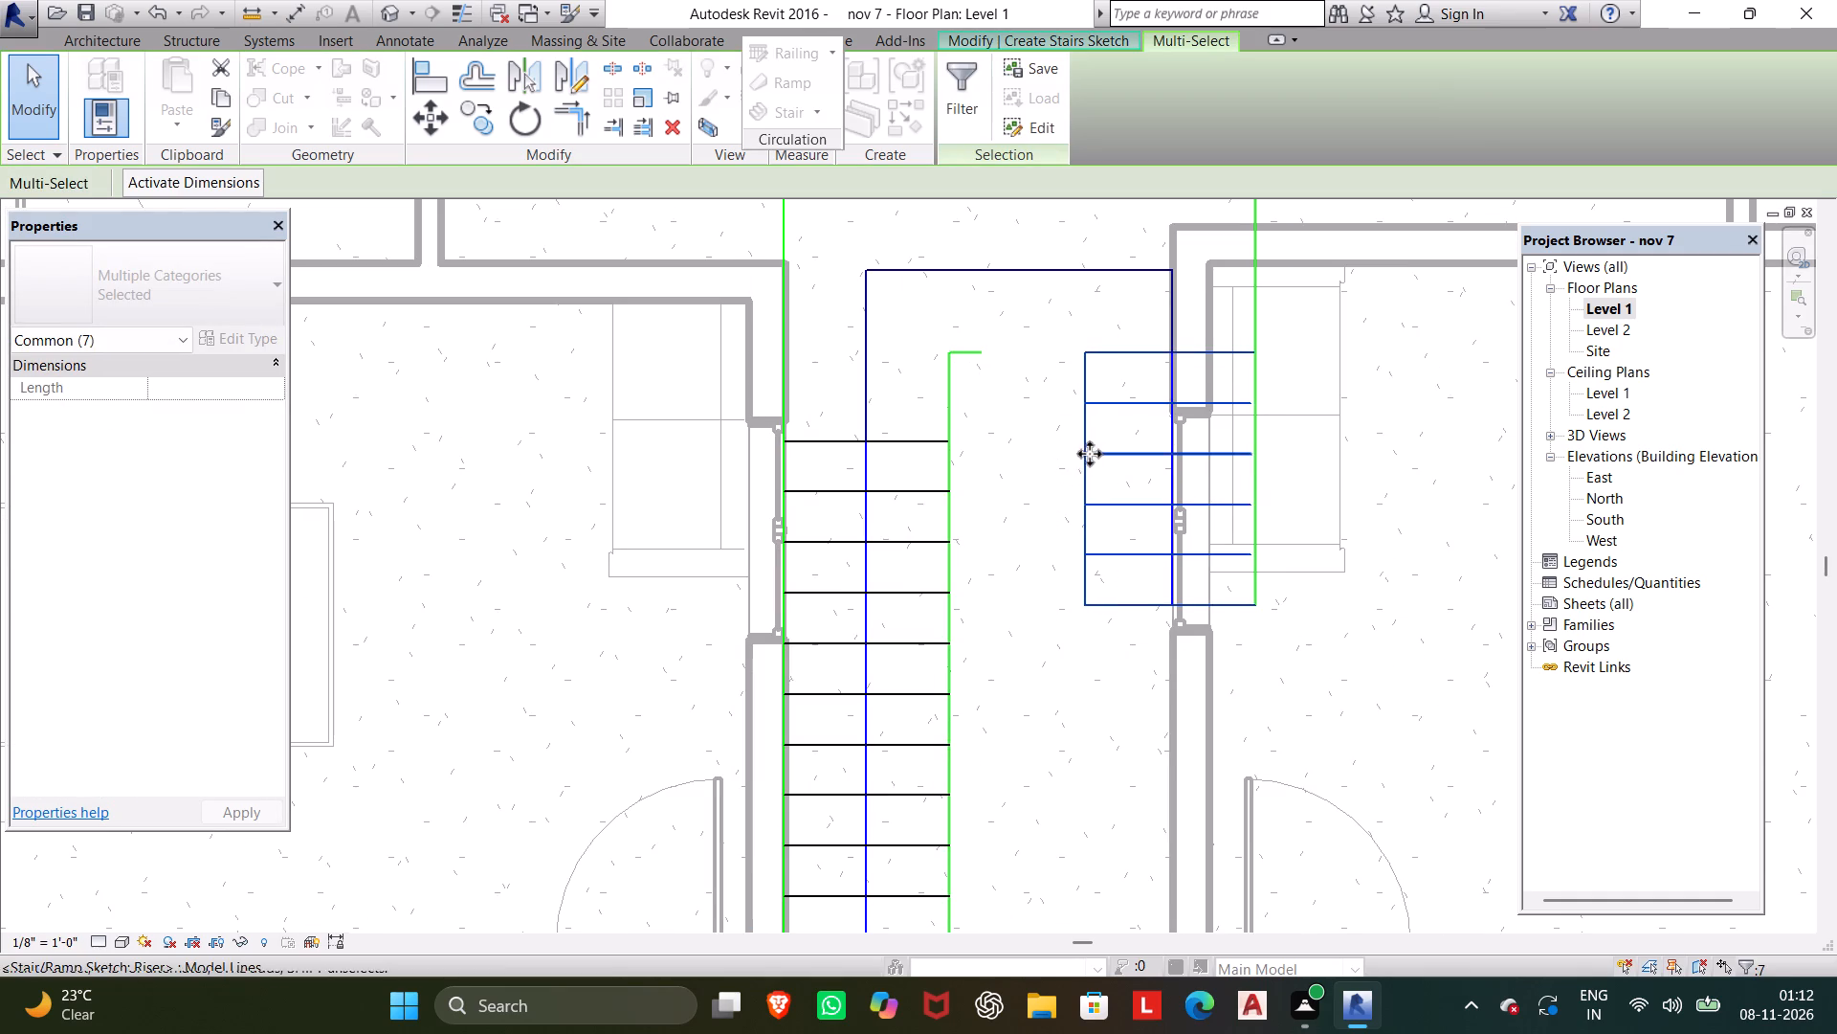
{"action": "key", "text": "Left"}
{"action": "scroll", "coordinate": [1091, 453], "scroll_direction": "up", "scroll_amount": 6}
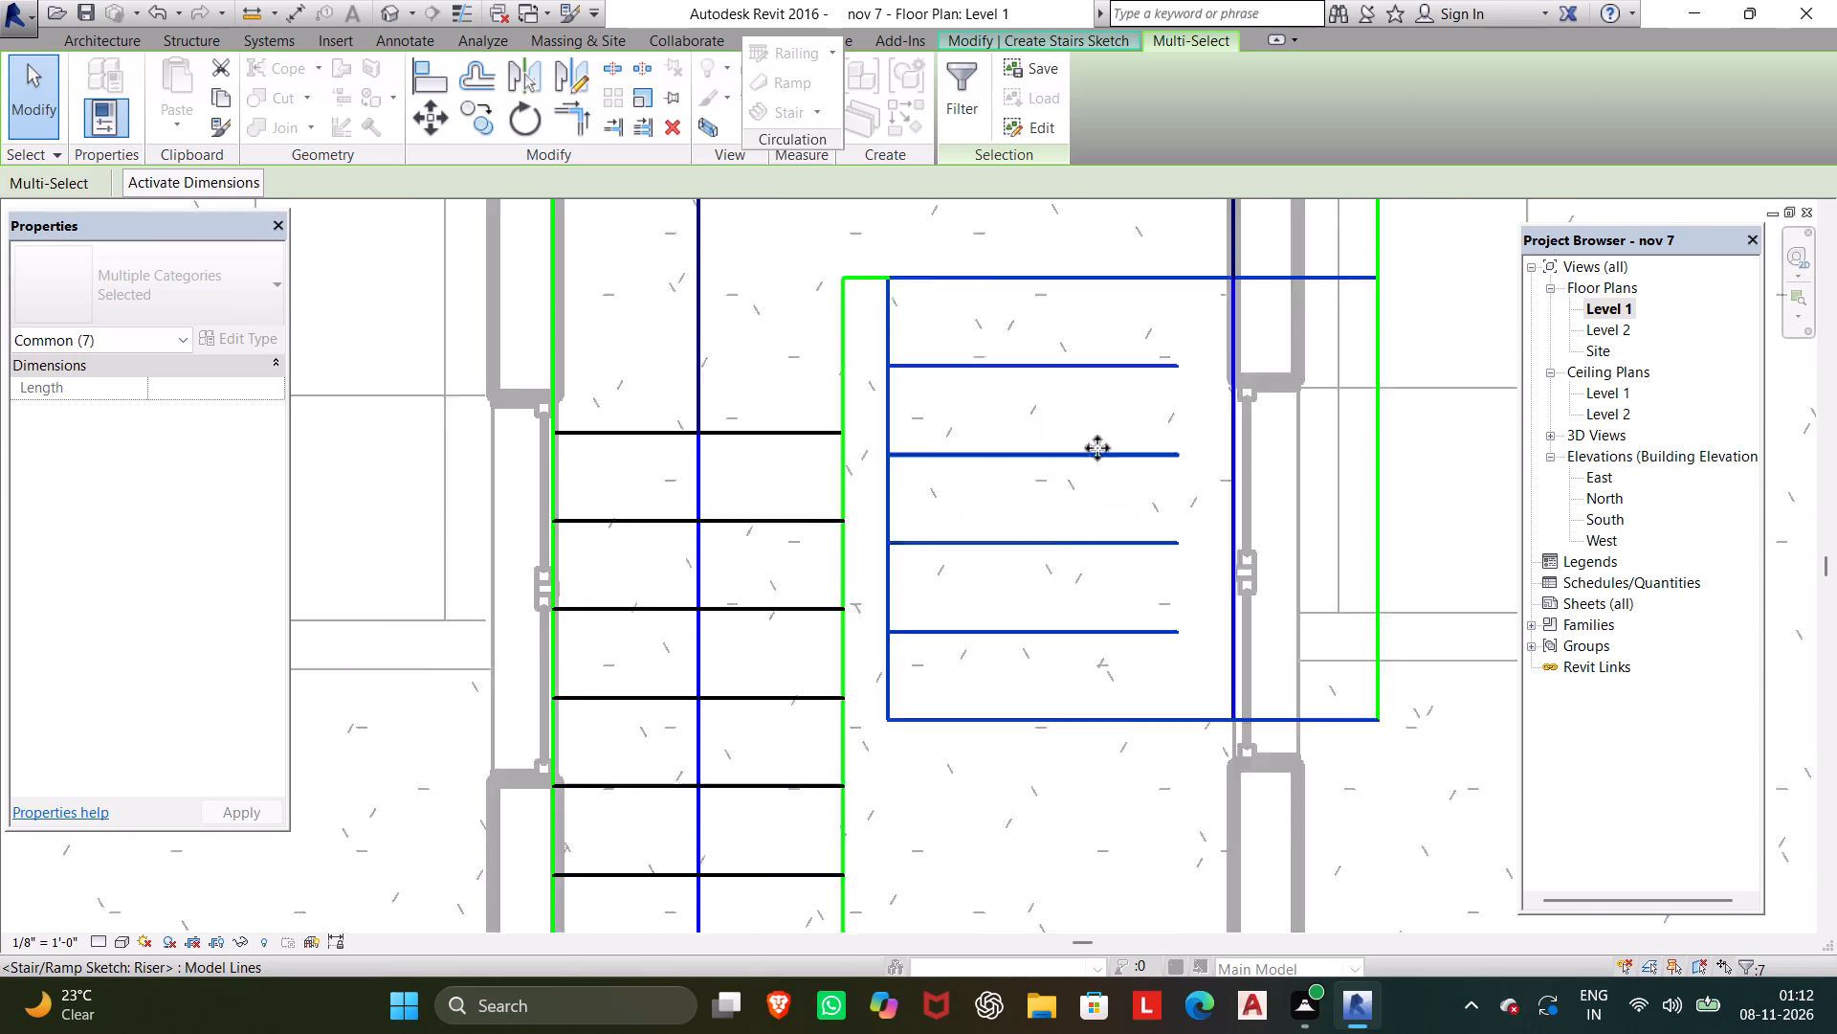
{"action": "key", "text": "Right"}
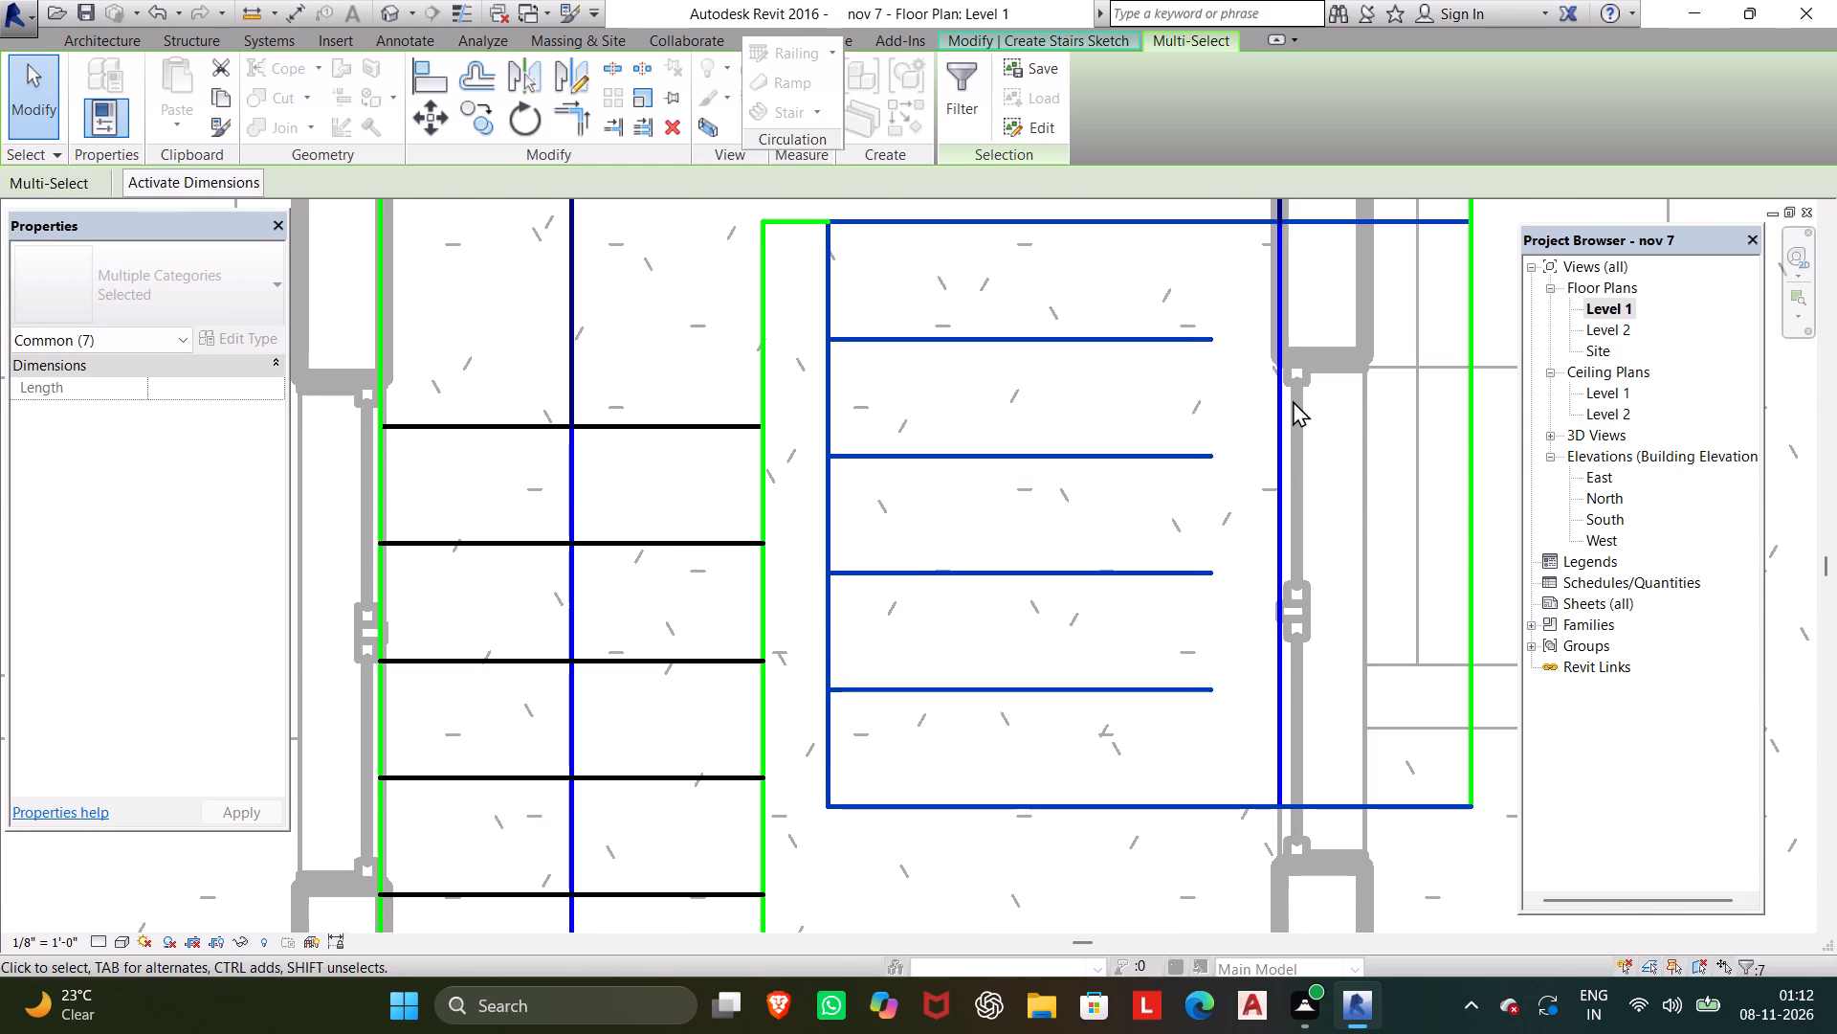
{"action": "key", "text": "Right"}
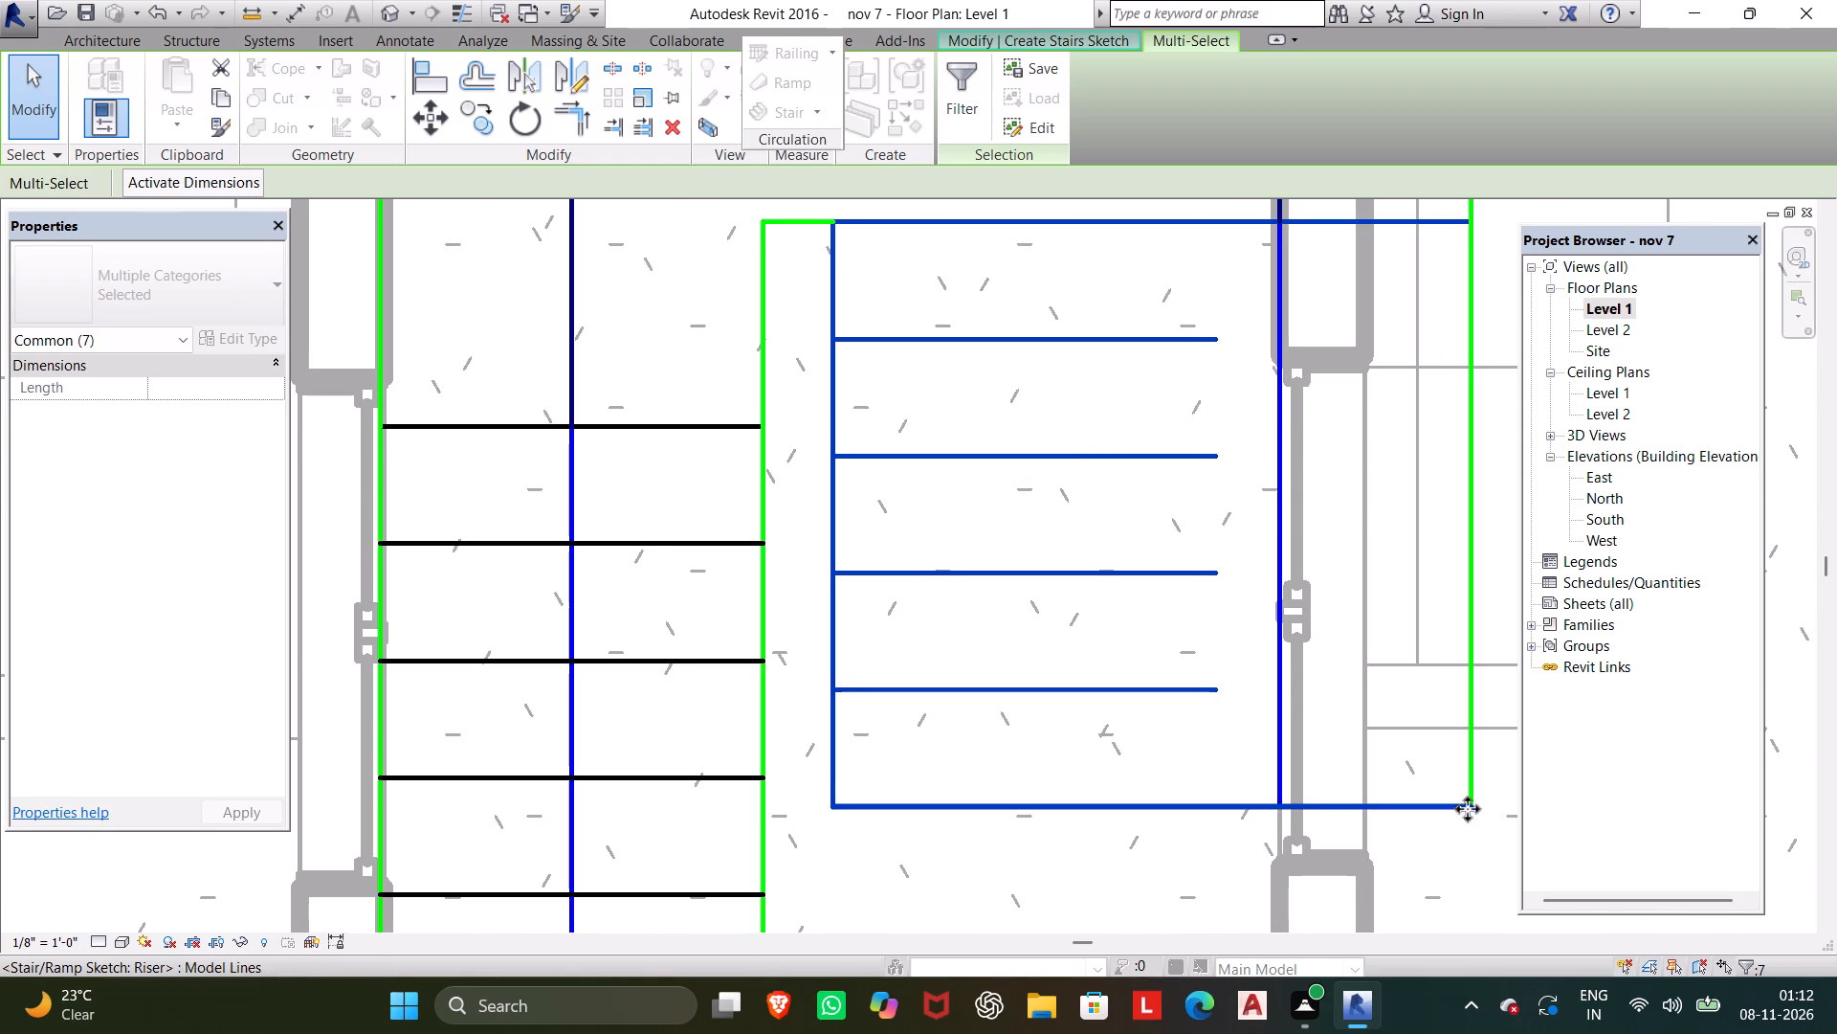
Move the return run's outer boundary toward the first run until it is about 3' 0 1/2" from the inner boundary.
{"action": "left_click", "coordinate": [1469, 657]}
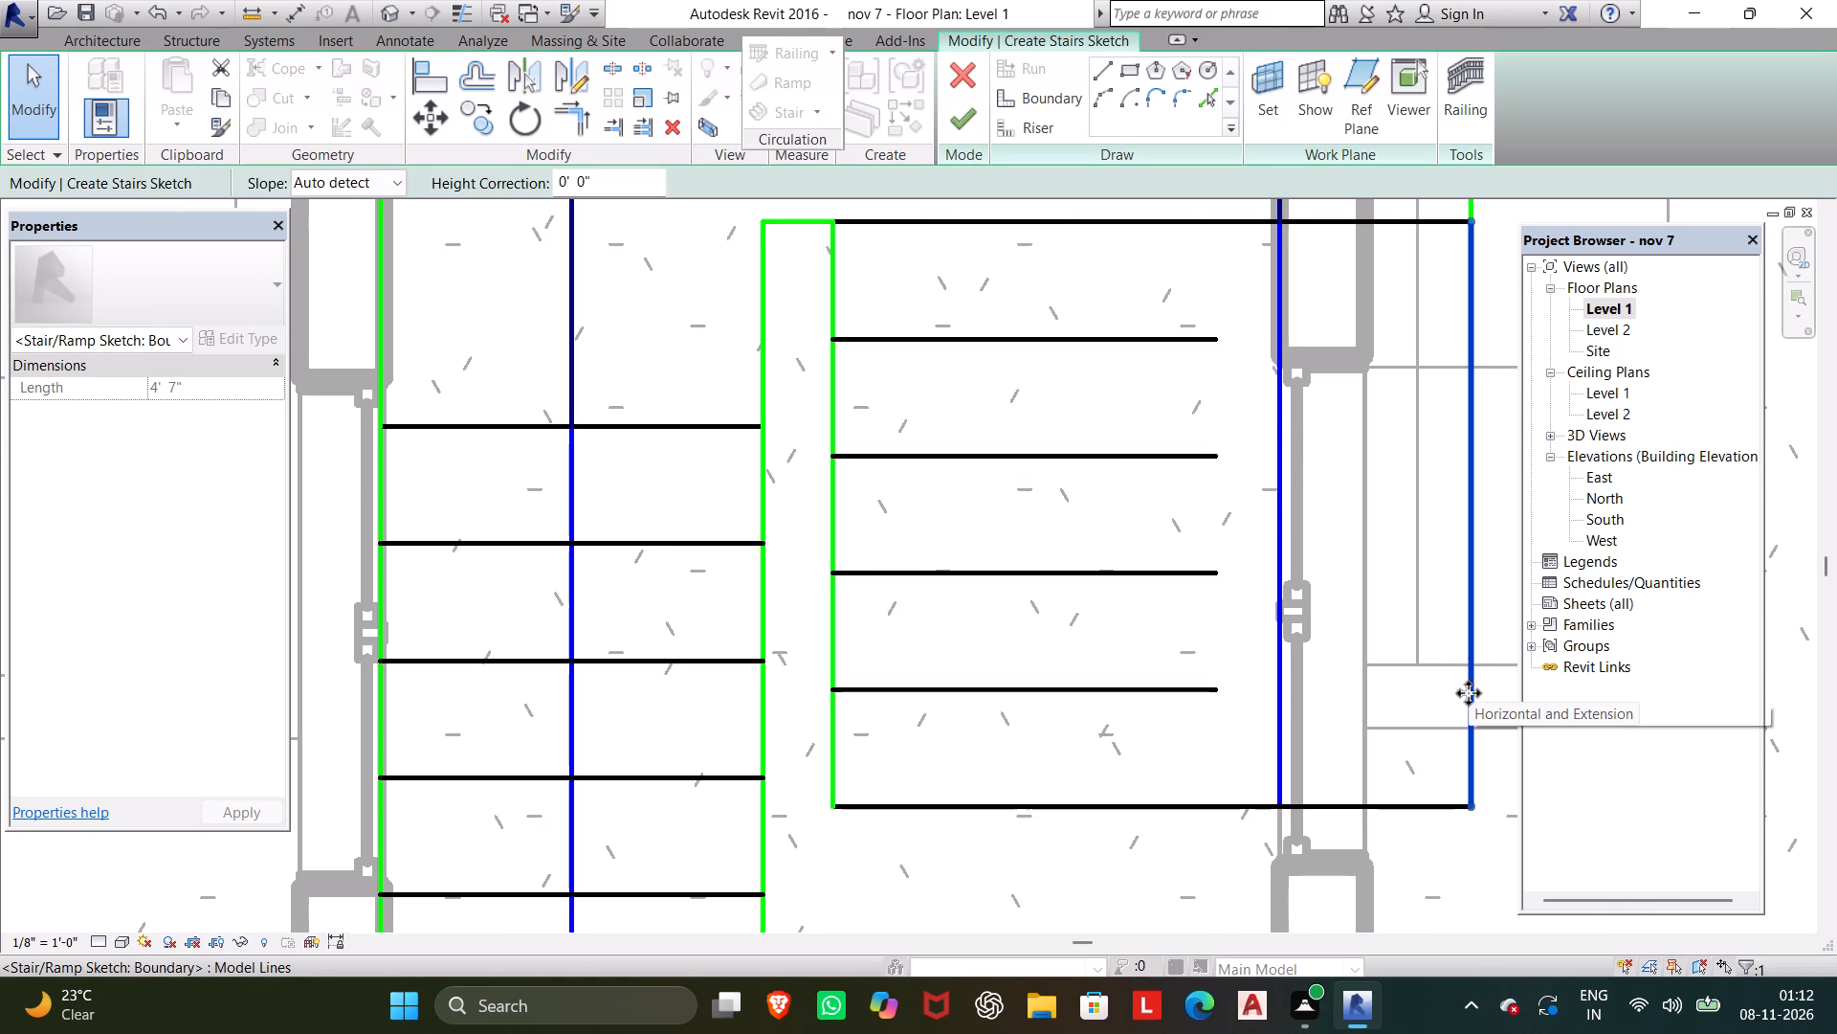
{"action": "key", "text": "Left"}
{"action": "key", "text": "Left"}
{"action": "key", "text": "Left"}
{"action": "key", "text": "Left"}
{"action": "key", "text": "Left"}
{"action": "key", "text": "Left"}
{"action": "key", "text": "Left"}
{"action": "key", "text": "Left"}
{"action": "key", "text": "Left"}
{"action": "key", "text": "Left"}
{"action": "key", "text": "Left"}
{"action": "key", "text": "Left"}
{"action": "key", "text": "Left"}
{"action": "key", "text": "Left"}
{"action": "key", "text": "Left"}
{"action": "key", "text": "Left"}
{"action": "key", "text": "Left"}
{"action": "key", "text": "Left"}
{"action": "key", "text": "Left"}
{"action": "key", "text": "Left"}
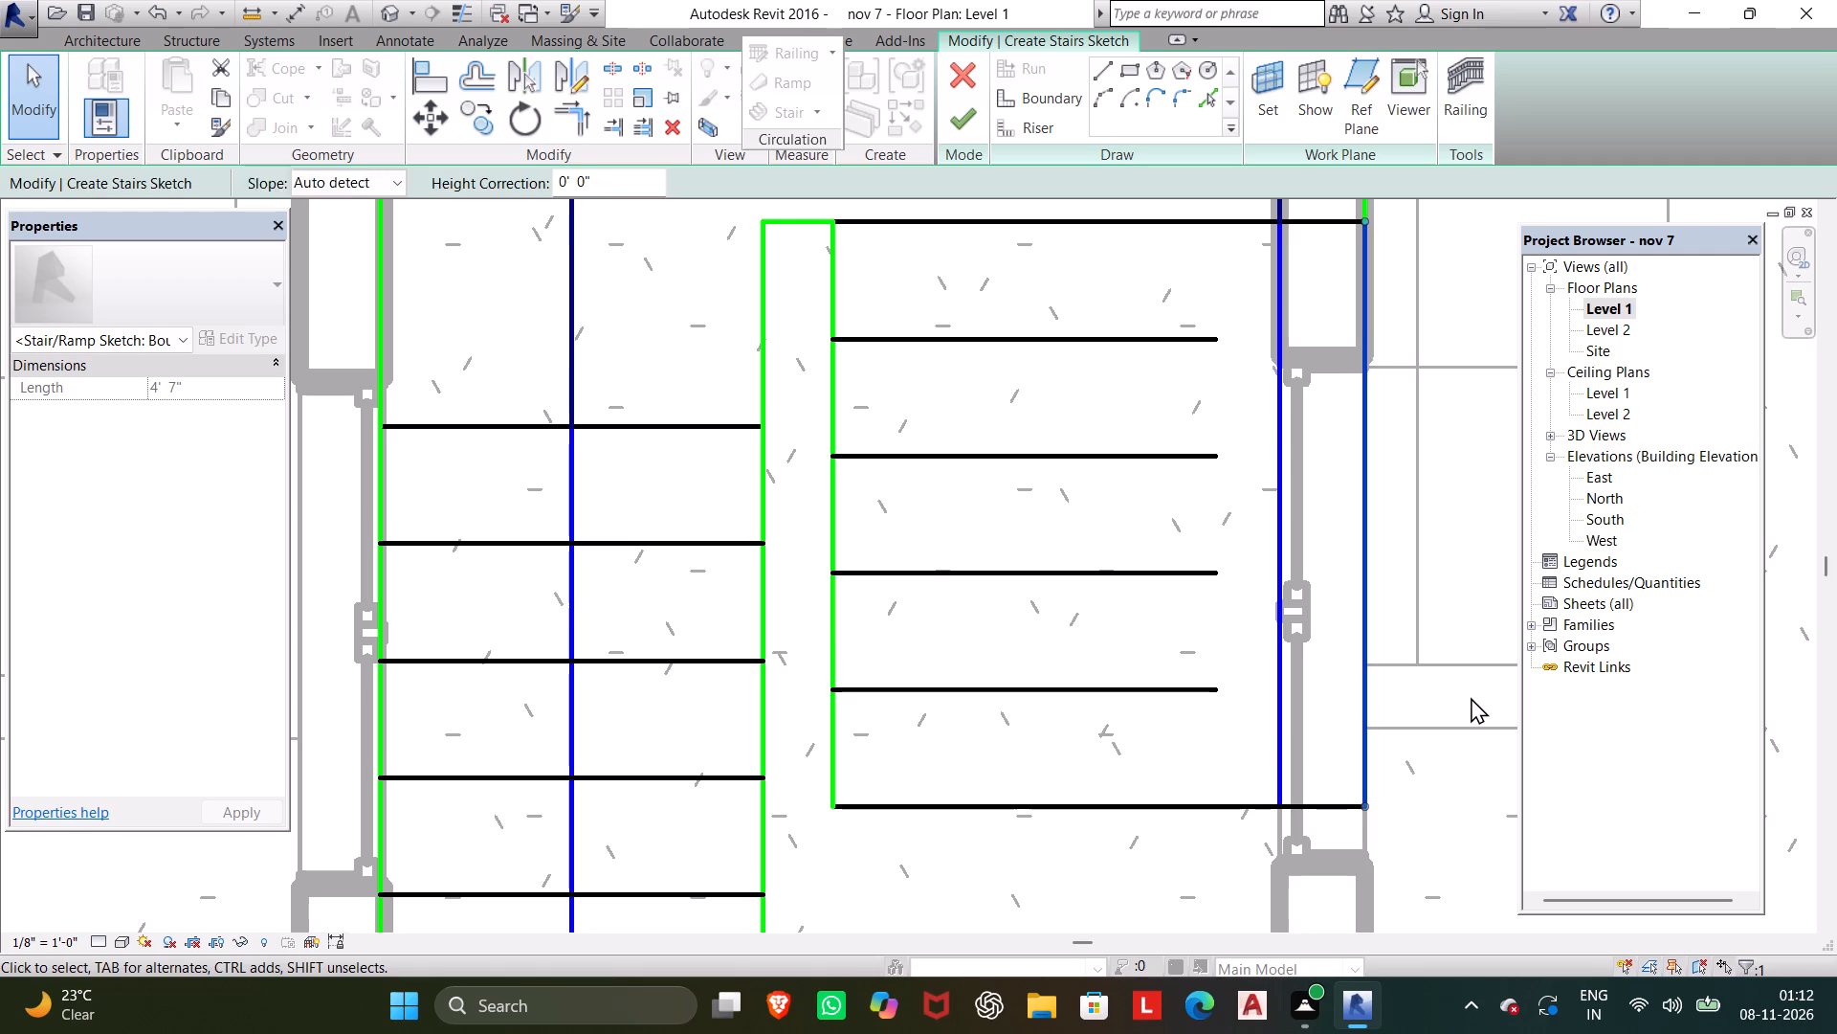
{"action": "key", "text": "Left"}
{"action": "key", "text": "Left"}
{"action": "key", "text": "Left"}
{"action": "key", "text": "Left"}
{"action": "key", "text": "Left"}
{"action": "key", "text": "Left"}
{"action": "key", "text": "Left"}
{"action": "key", "text": "Left"}
{"action": "key", "text": "Left"}
{"action": "key", "text": "Left"}
{"action": "key", "text": "Left"}
{"action": "key", "text": "Left"}
{"action": "key", "text": "Left"}
{"action": "key", "text": "Left"}
{"action": "key", "text": "Left"}
{"action": "key", "text": "Left"}
{"action": "key", "text": "Left"}
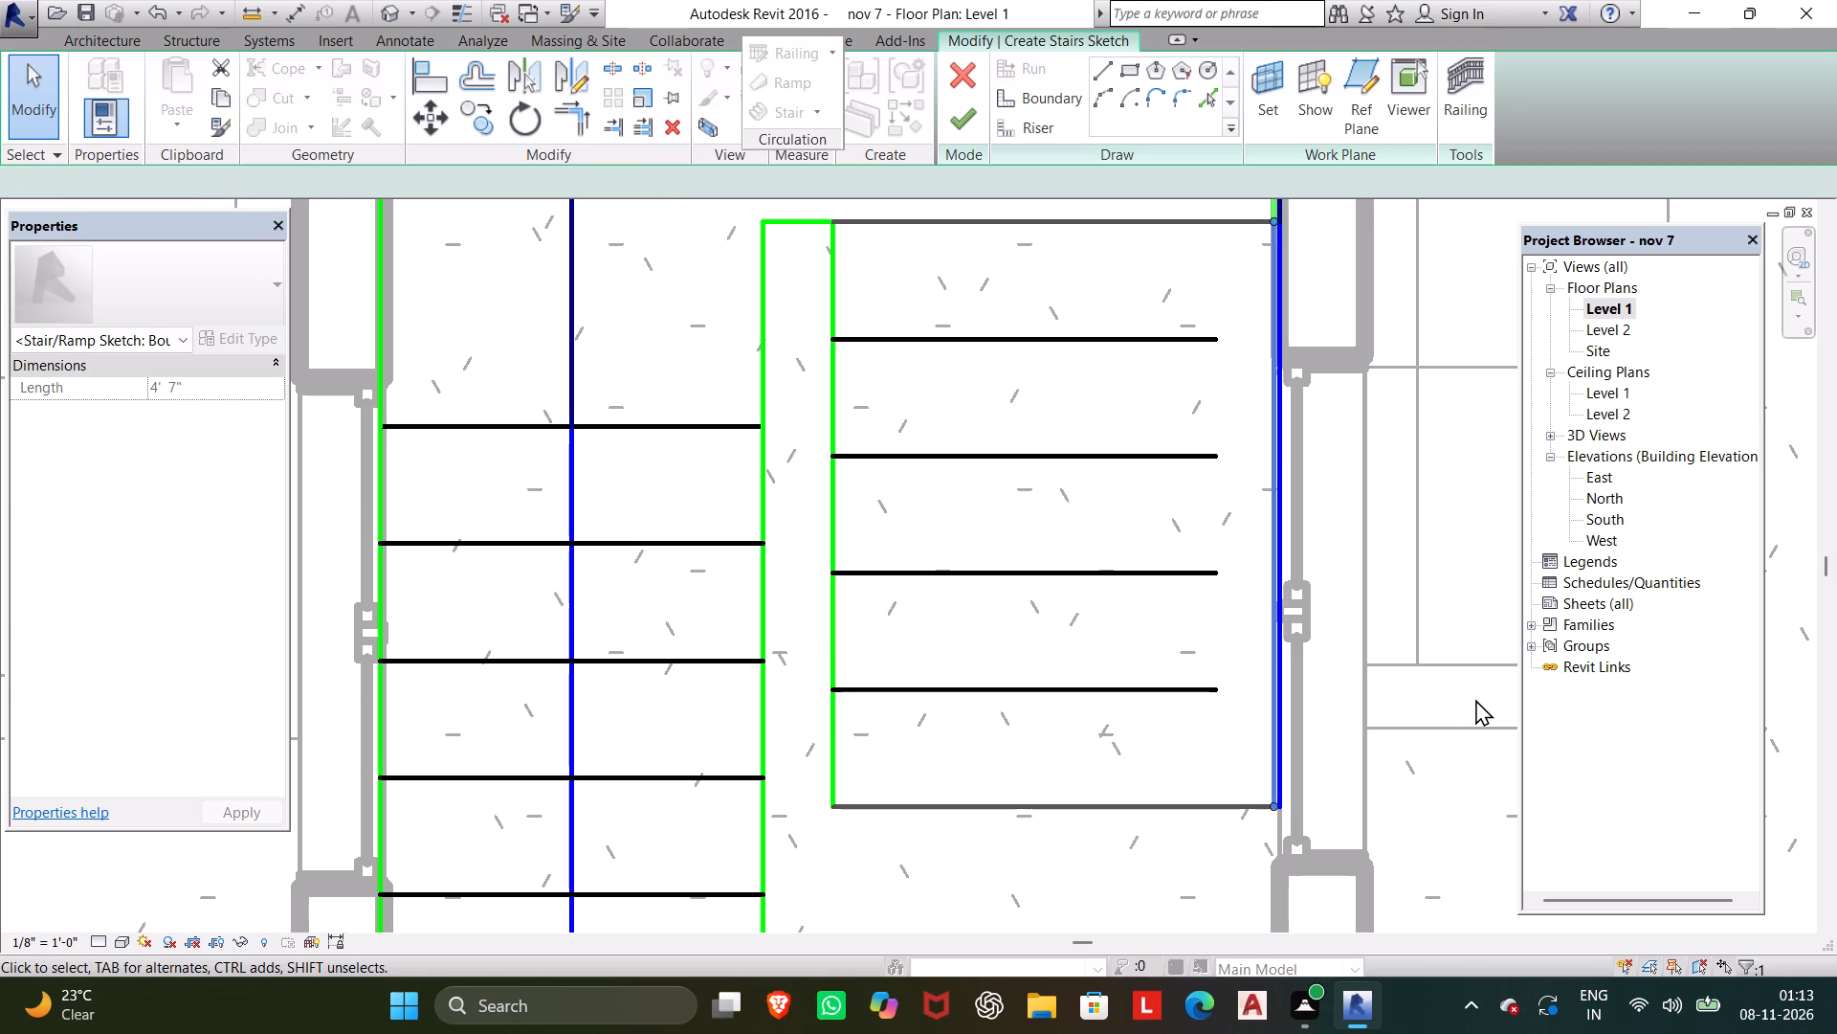
{"action": "key", "text": "Left"}
{"action": "key", "text": "Left"}
{"action": "key", "text": "Left"}
{"action": "key", "text": "Left"}
{"action": "key", "text": "Left"}
{"action": "key", "text": "Left"}
{"action": "key", "text": "Left"}
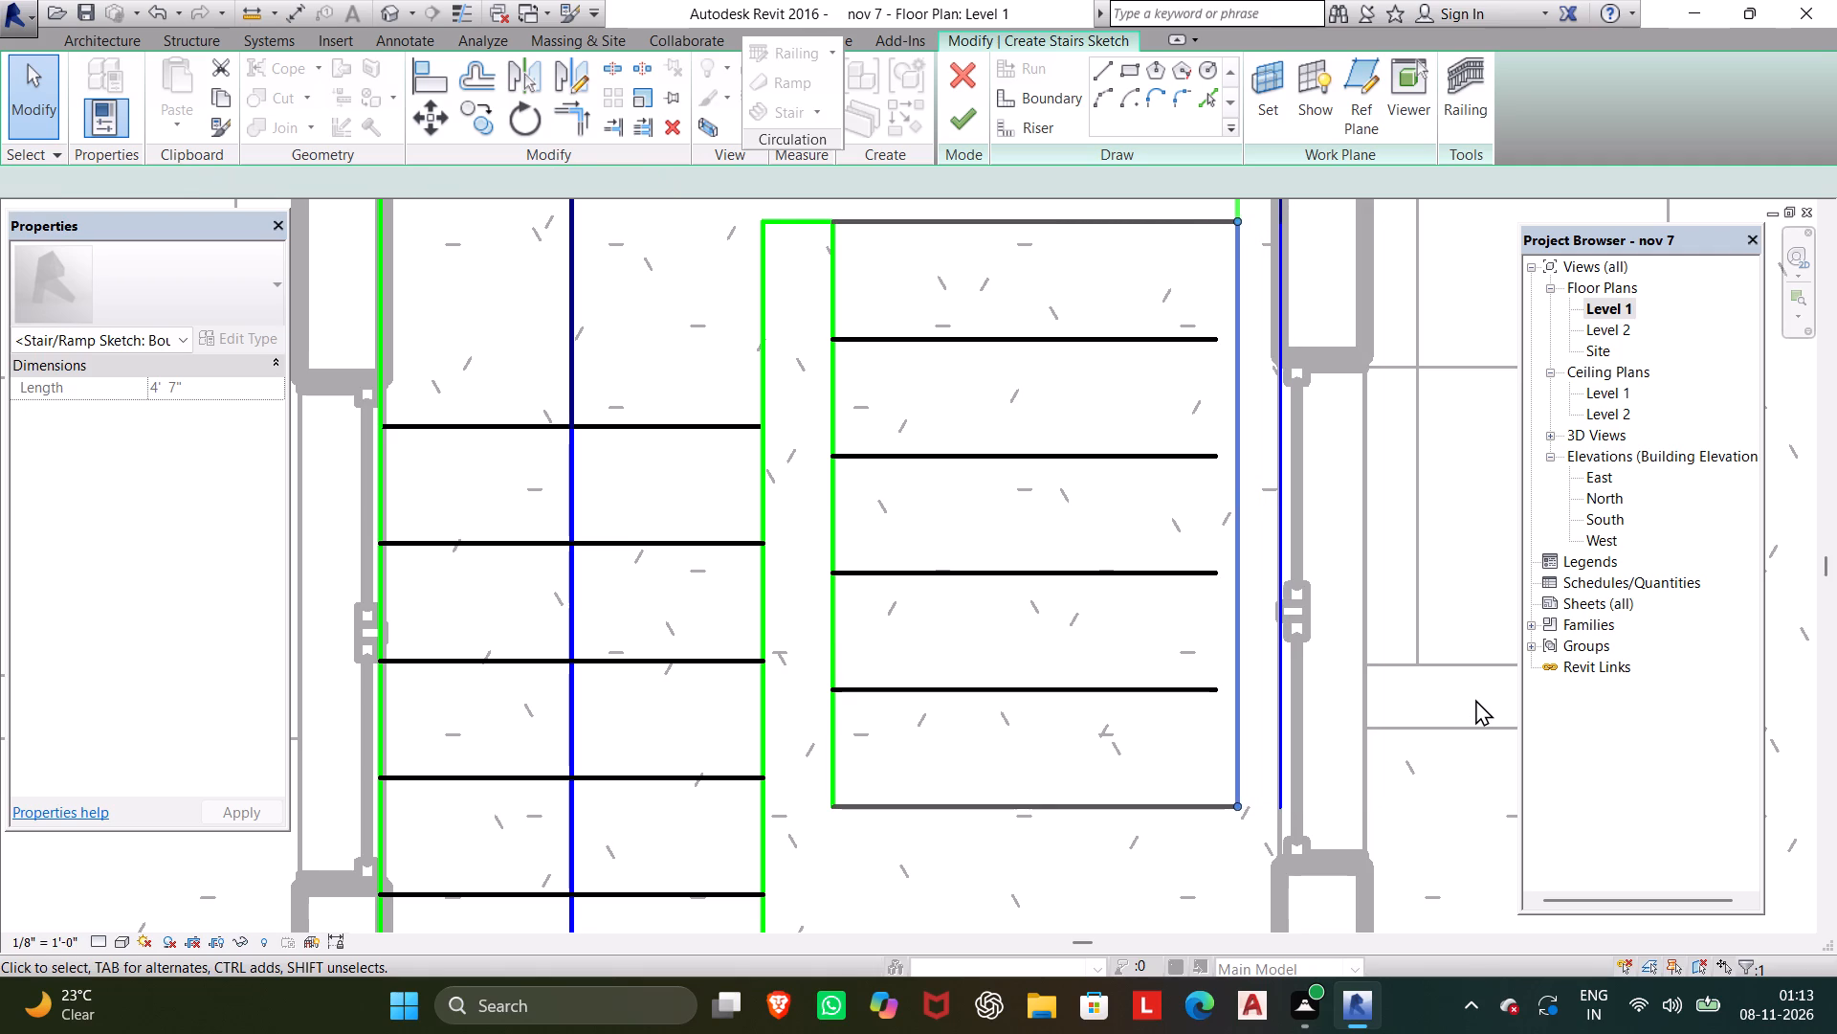
{"action": "key", "text": "Left"}
{"action": "key", "text": "Left"}
{"action": "key", "text": "Left"}
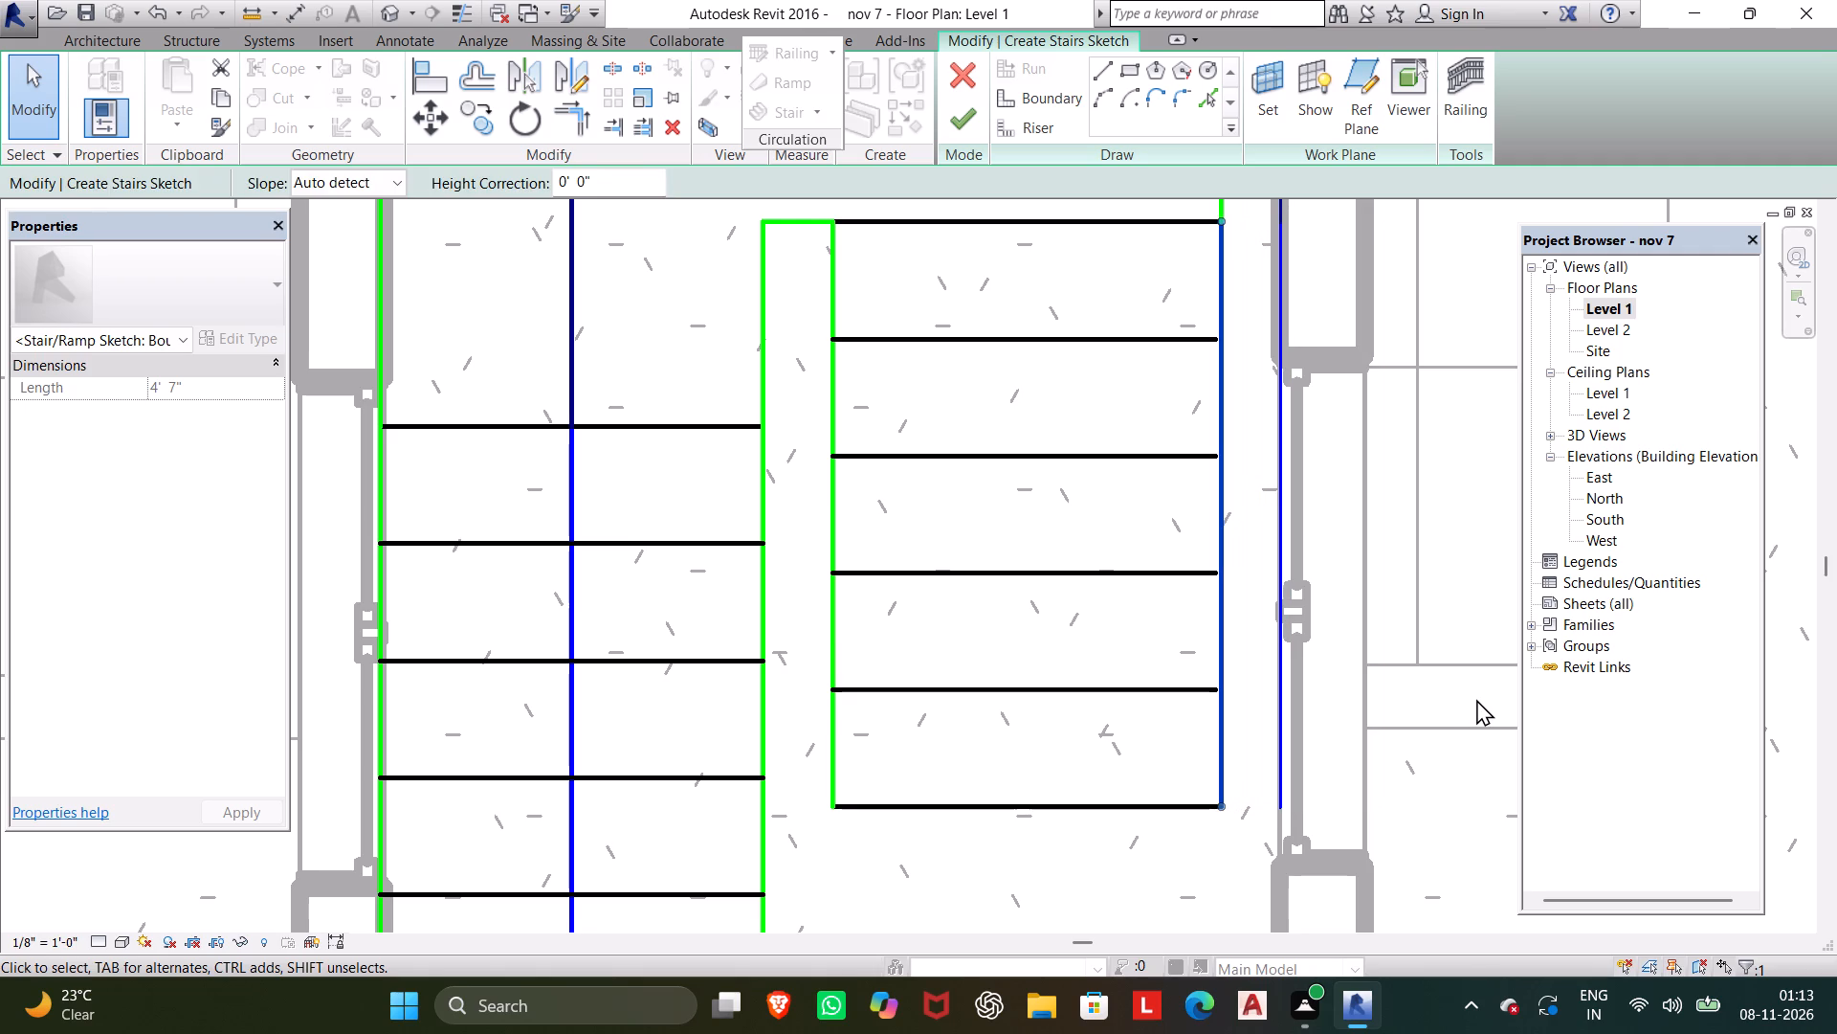
{"action": "scroll", "coordinate": [1477, 711], "scroll_direction": "down", "scroll_amount": 3}
{"action": "middle_click_drag", "start_coordinate": [1477, 718], "coordinate": [1482, 759]}
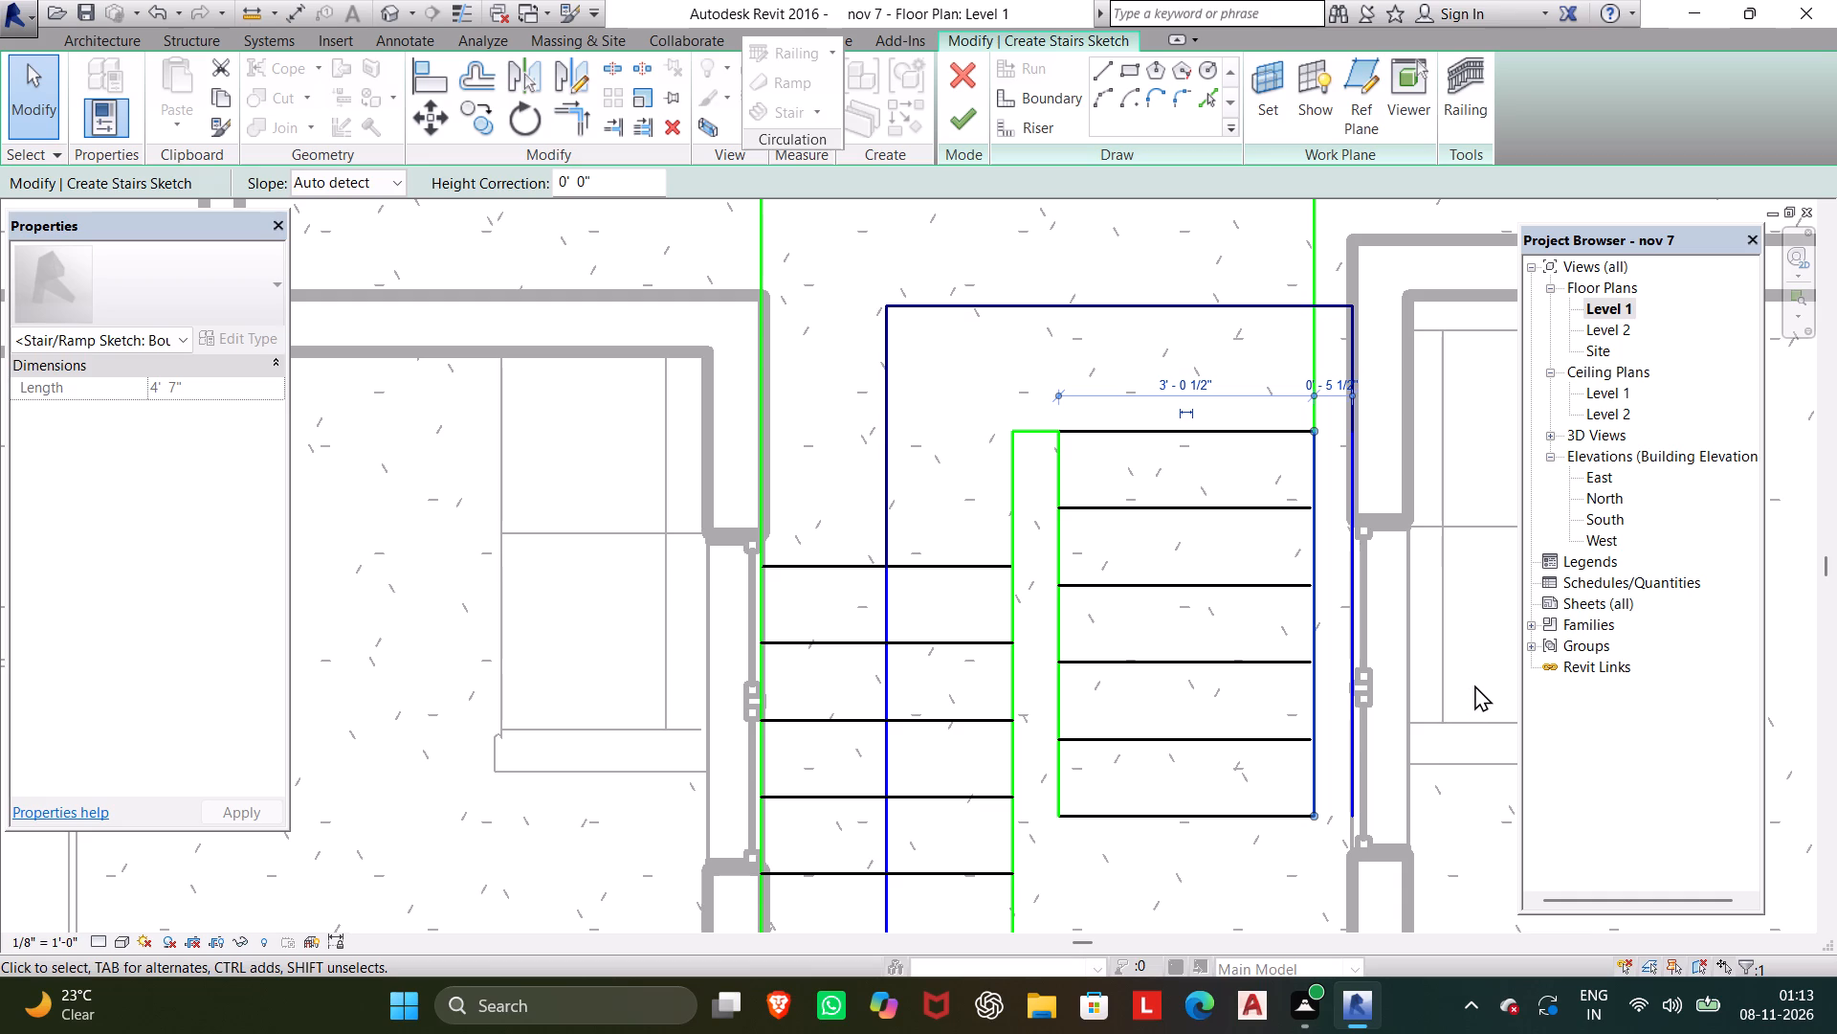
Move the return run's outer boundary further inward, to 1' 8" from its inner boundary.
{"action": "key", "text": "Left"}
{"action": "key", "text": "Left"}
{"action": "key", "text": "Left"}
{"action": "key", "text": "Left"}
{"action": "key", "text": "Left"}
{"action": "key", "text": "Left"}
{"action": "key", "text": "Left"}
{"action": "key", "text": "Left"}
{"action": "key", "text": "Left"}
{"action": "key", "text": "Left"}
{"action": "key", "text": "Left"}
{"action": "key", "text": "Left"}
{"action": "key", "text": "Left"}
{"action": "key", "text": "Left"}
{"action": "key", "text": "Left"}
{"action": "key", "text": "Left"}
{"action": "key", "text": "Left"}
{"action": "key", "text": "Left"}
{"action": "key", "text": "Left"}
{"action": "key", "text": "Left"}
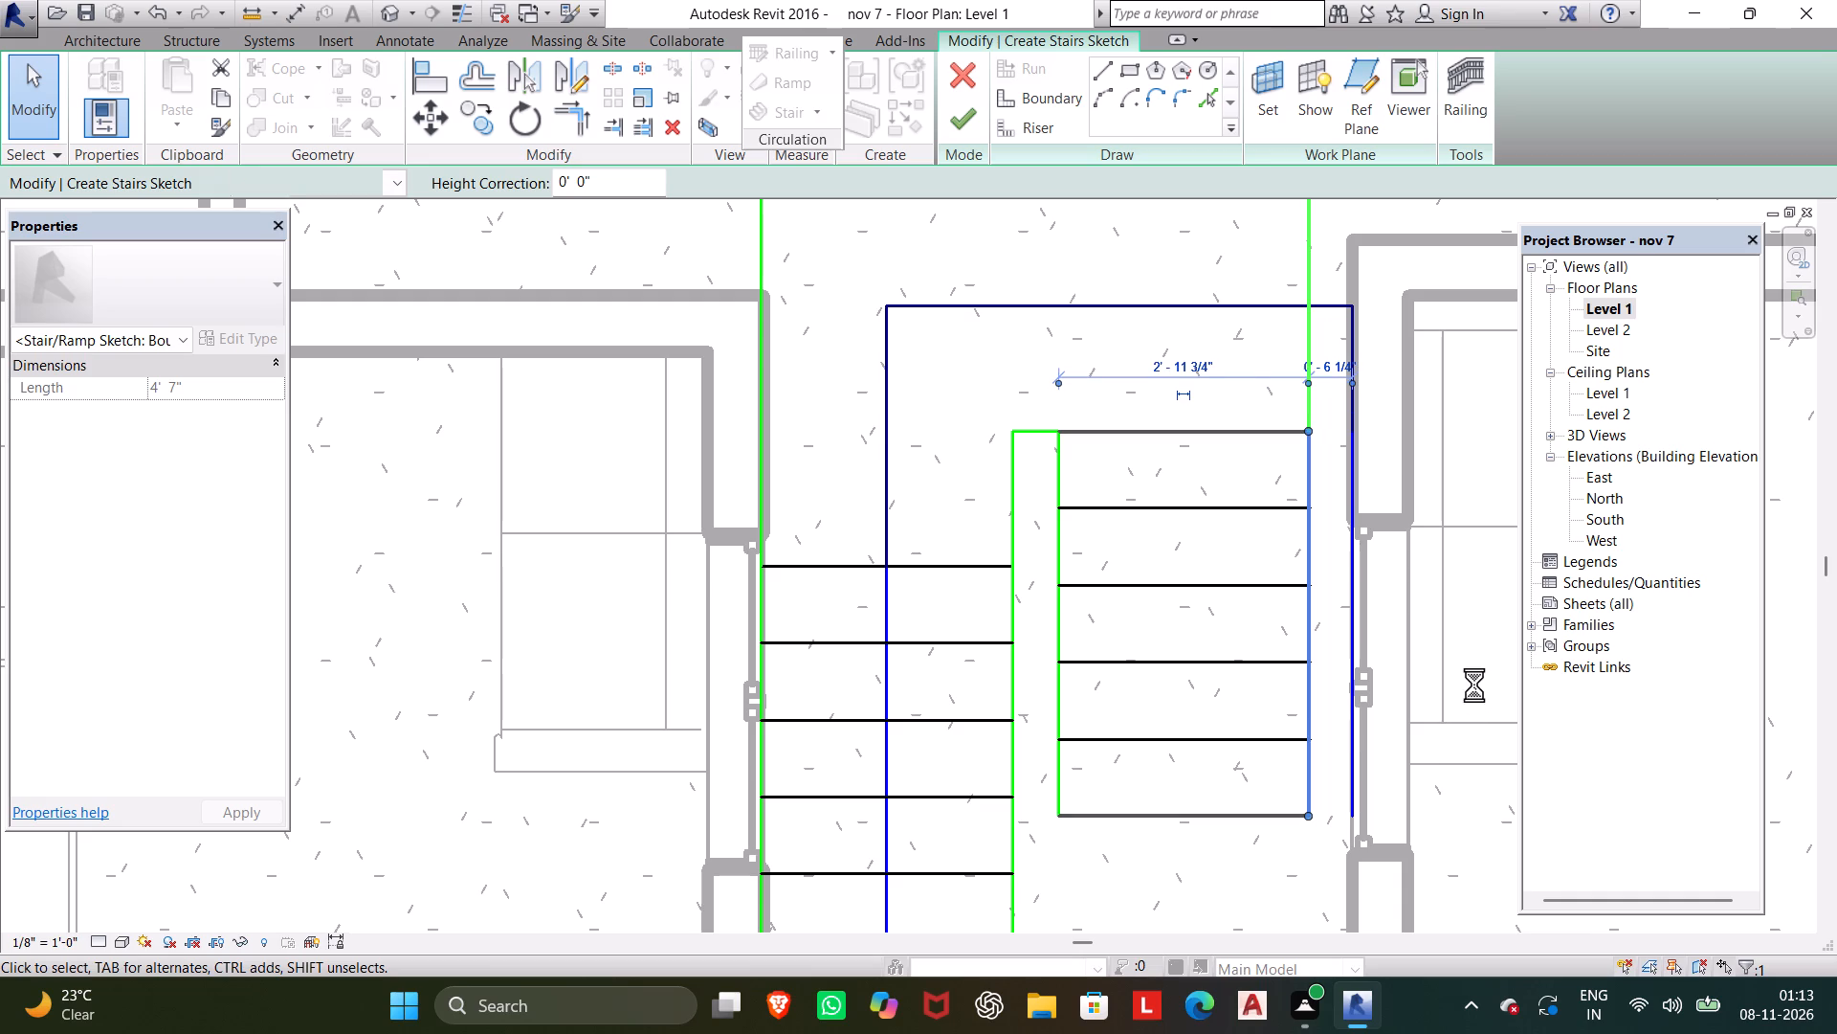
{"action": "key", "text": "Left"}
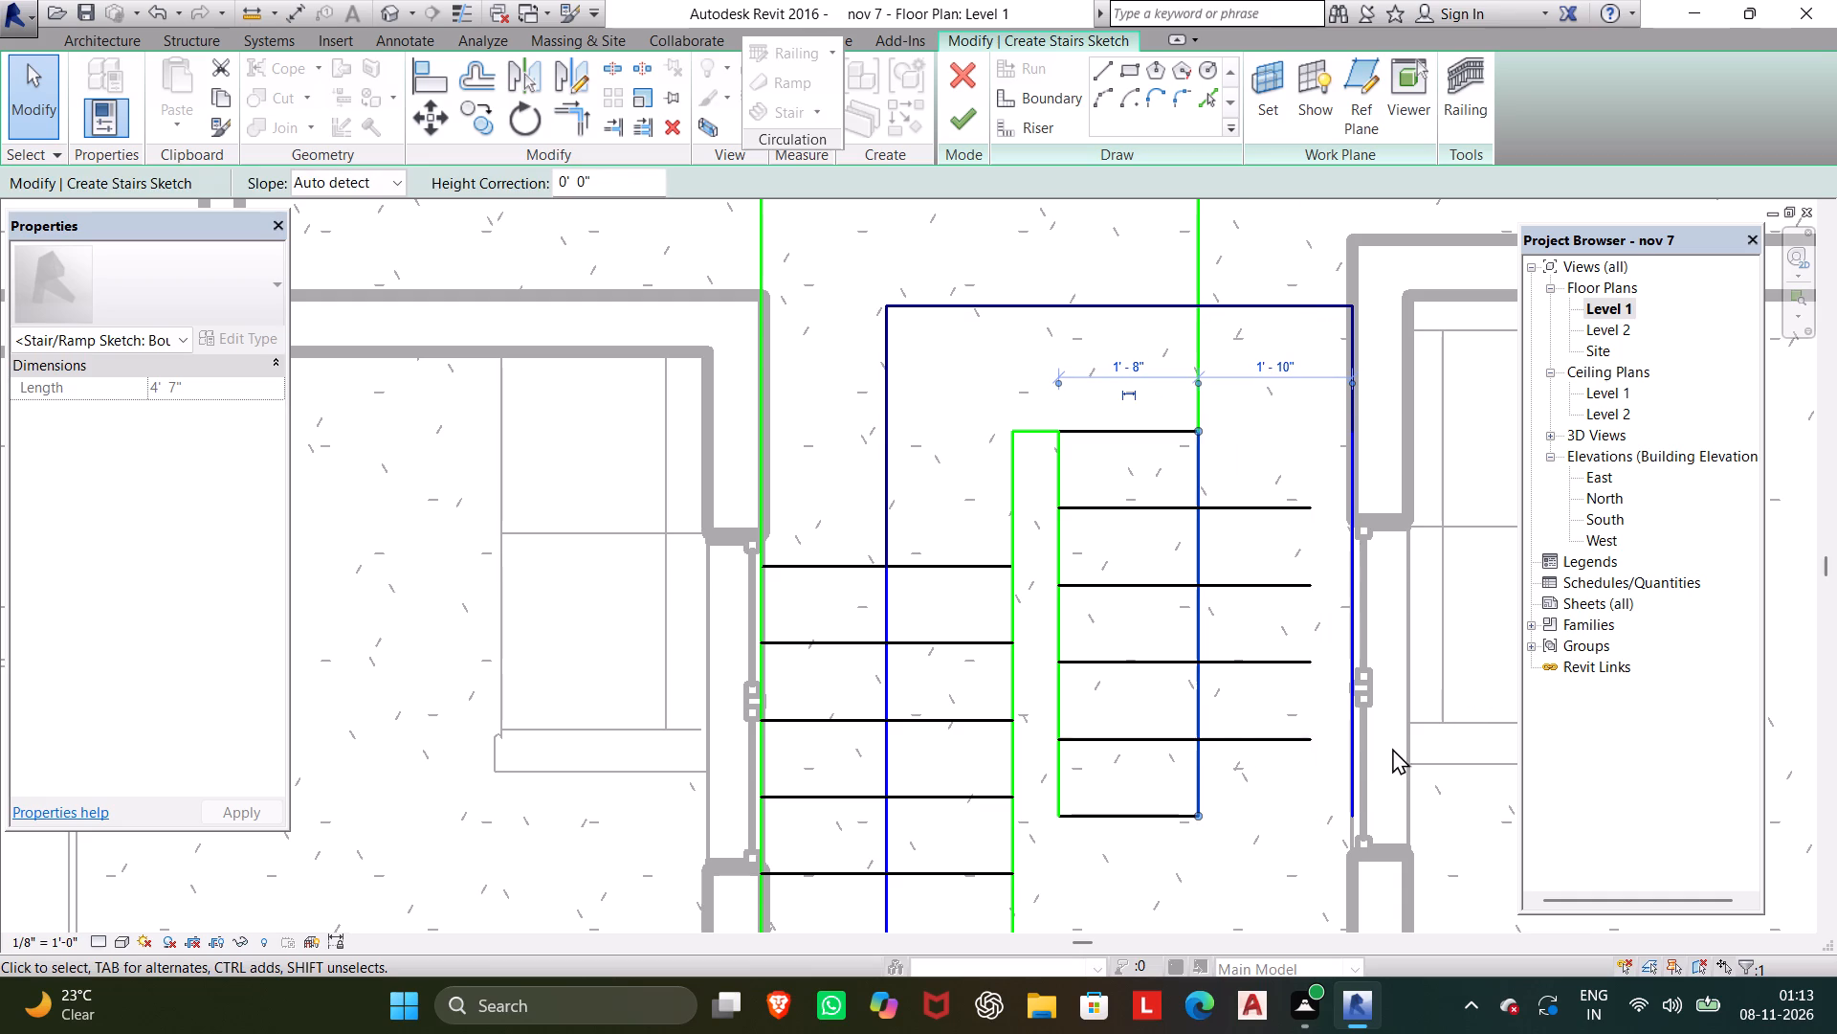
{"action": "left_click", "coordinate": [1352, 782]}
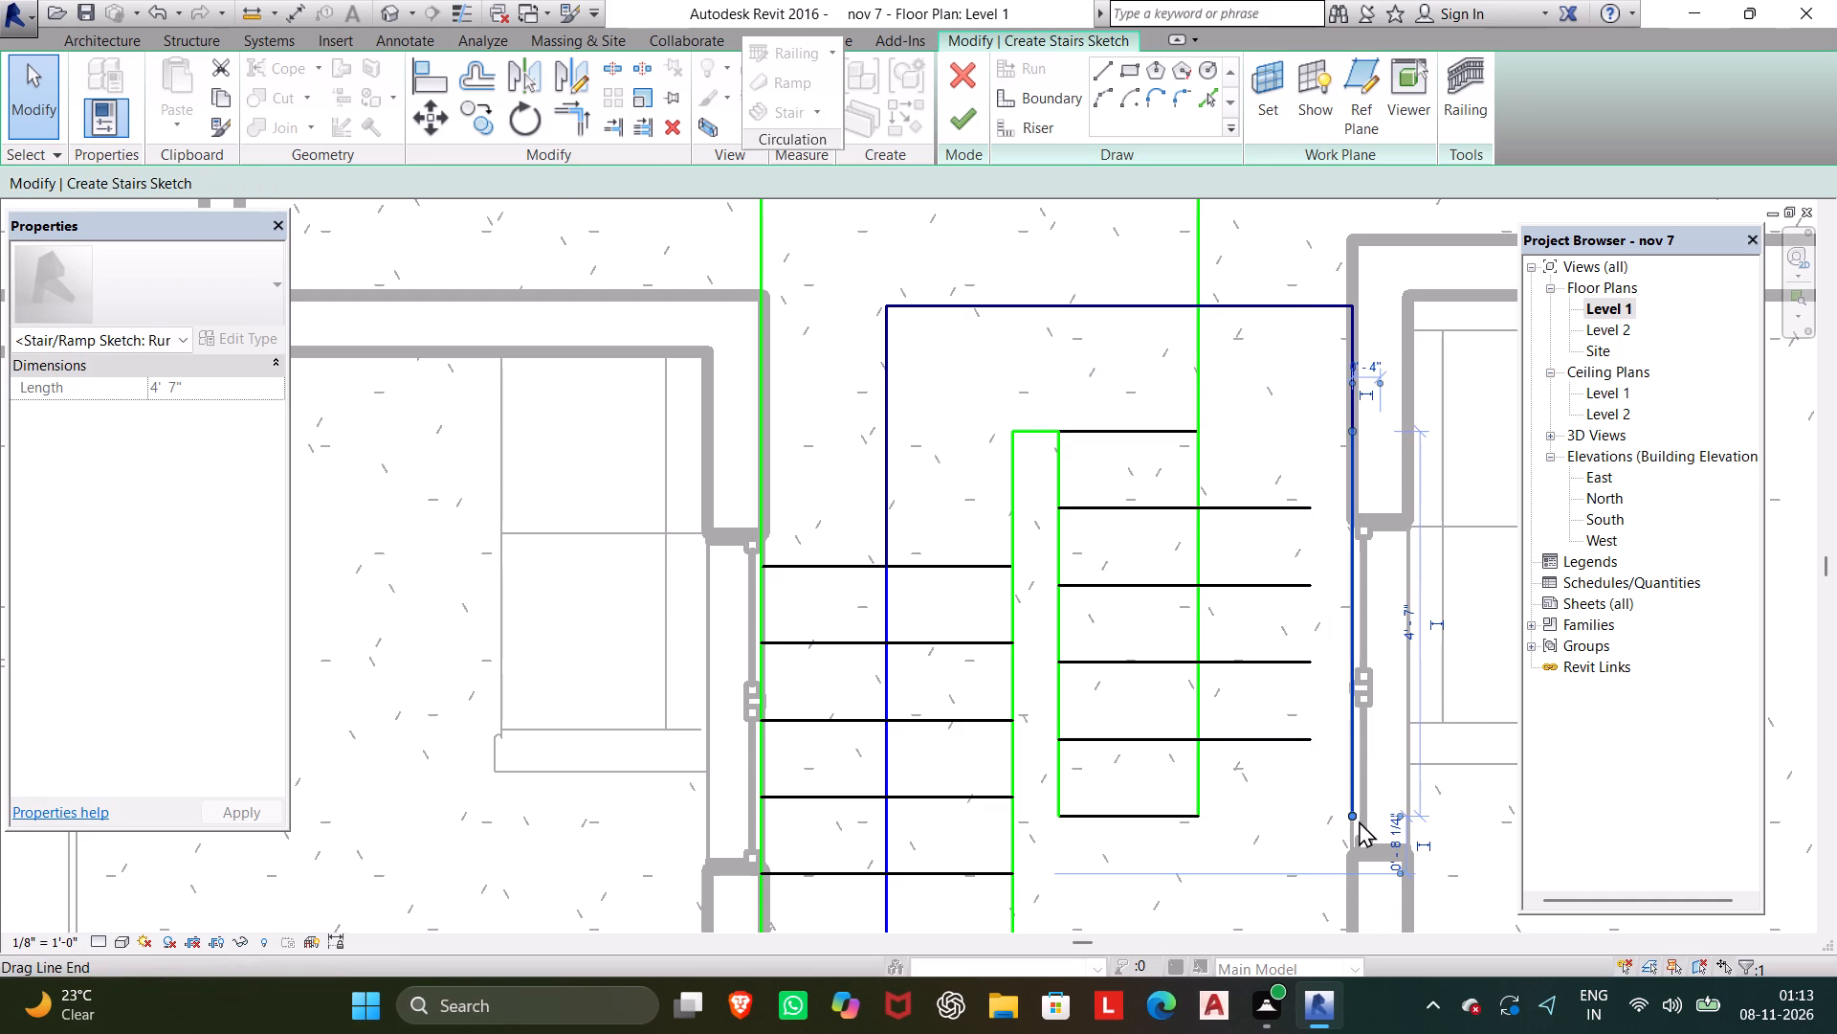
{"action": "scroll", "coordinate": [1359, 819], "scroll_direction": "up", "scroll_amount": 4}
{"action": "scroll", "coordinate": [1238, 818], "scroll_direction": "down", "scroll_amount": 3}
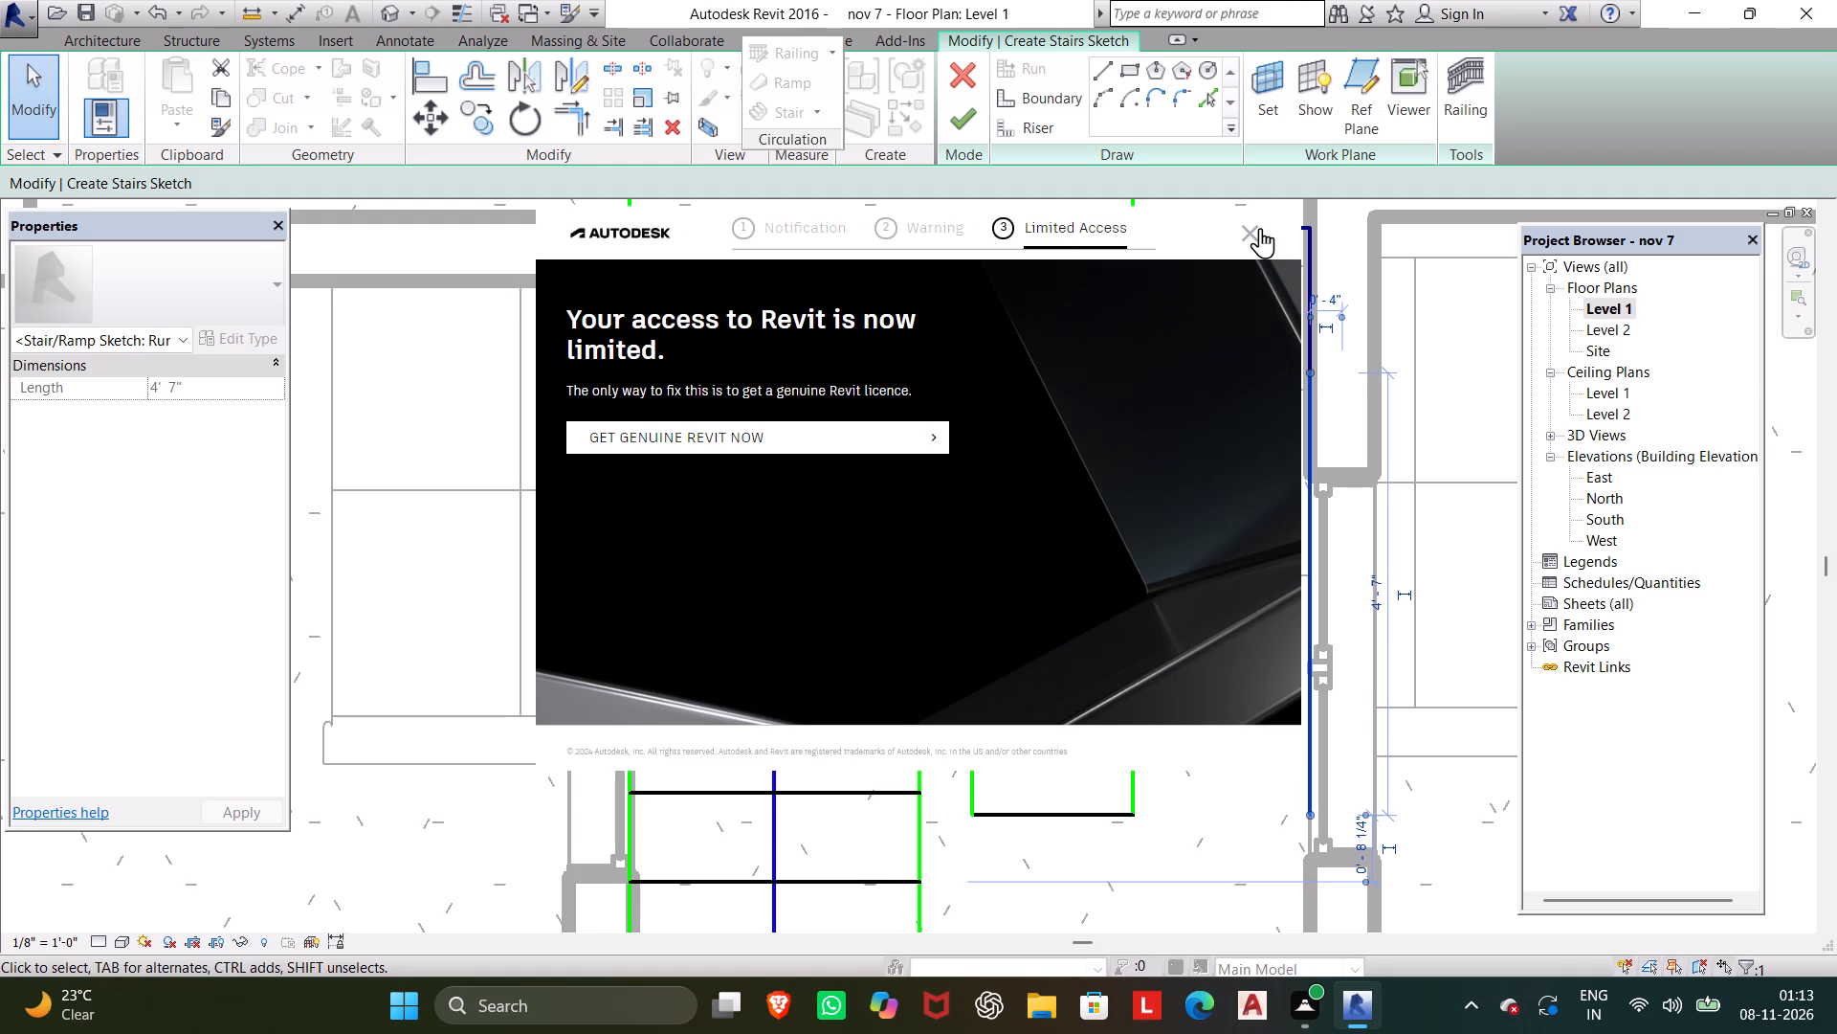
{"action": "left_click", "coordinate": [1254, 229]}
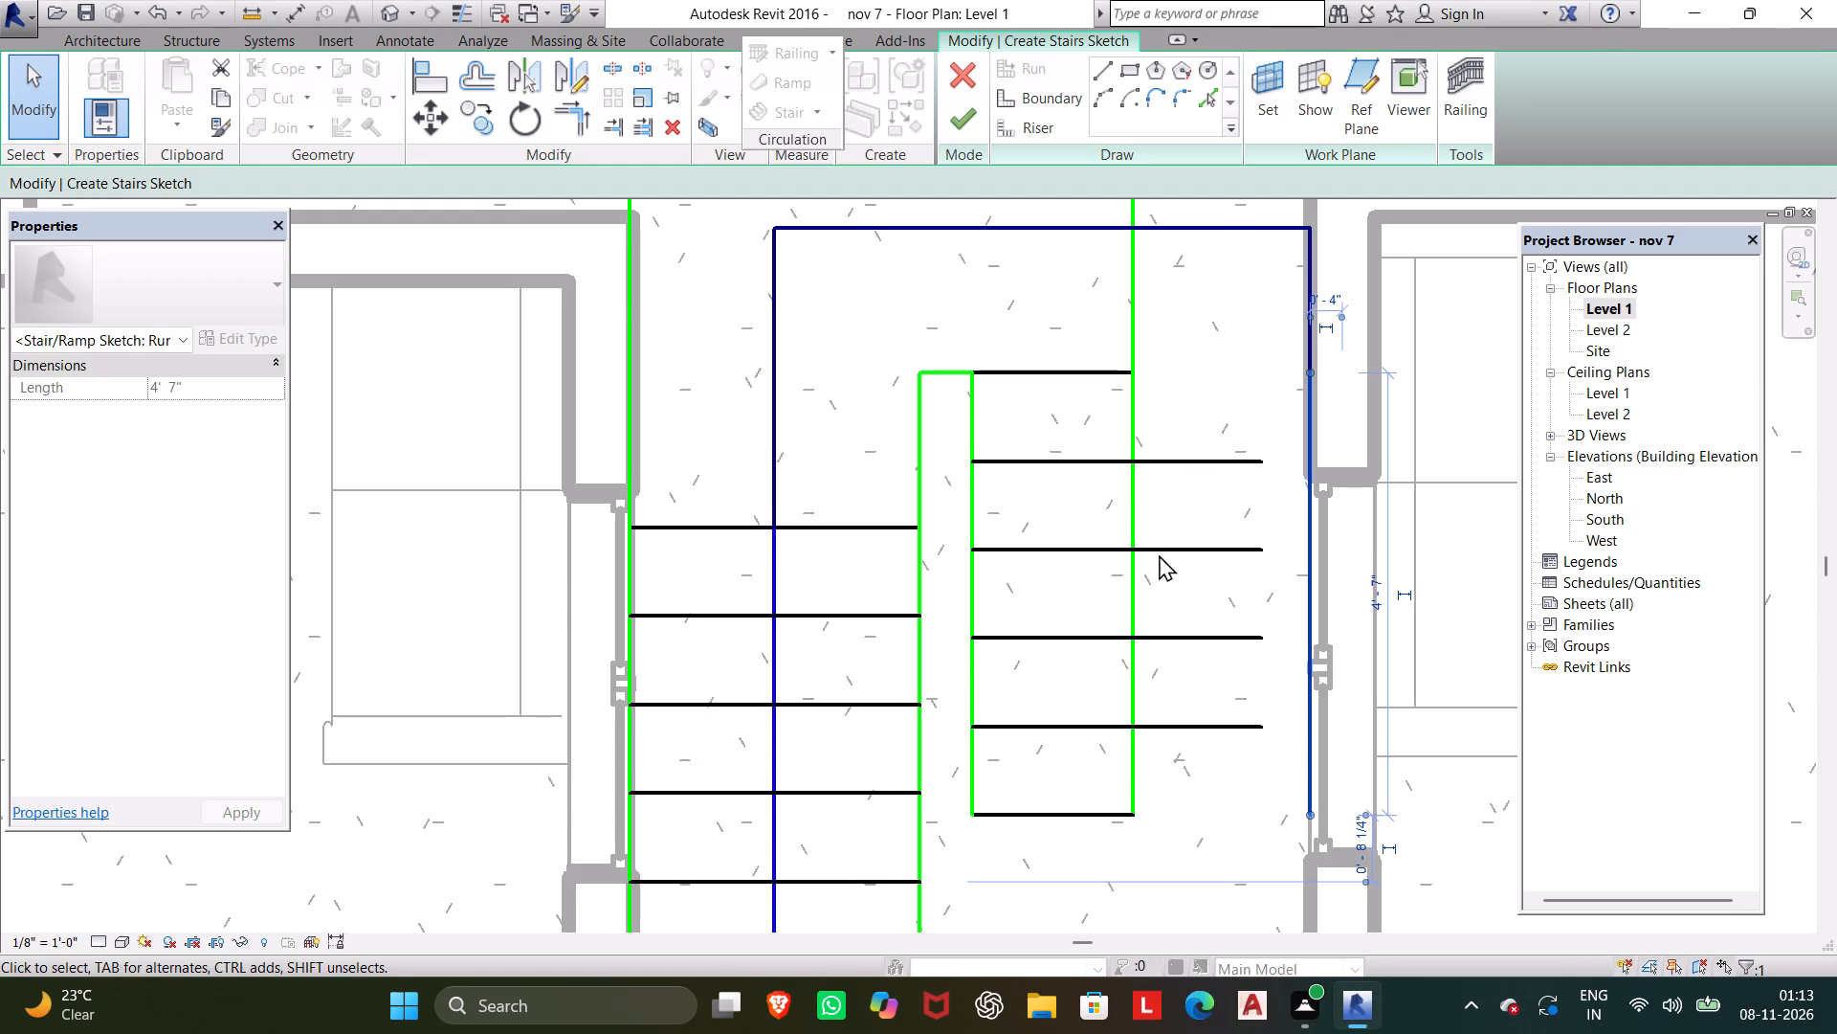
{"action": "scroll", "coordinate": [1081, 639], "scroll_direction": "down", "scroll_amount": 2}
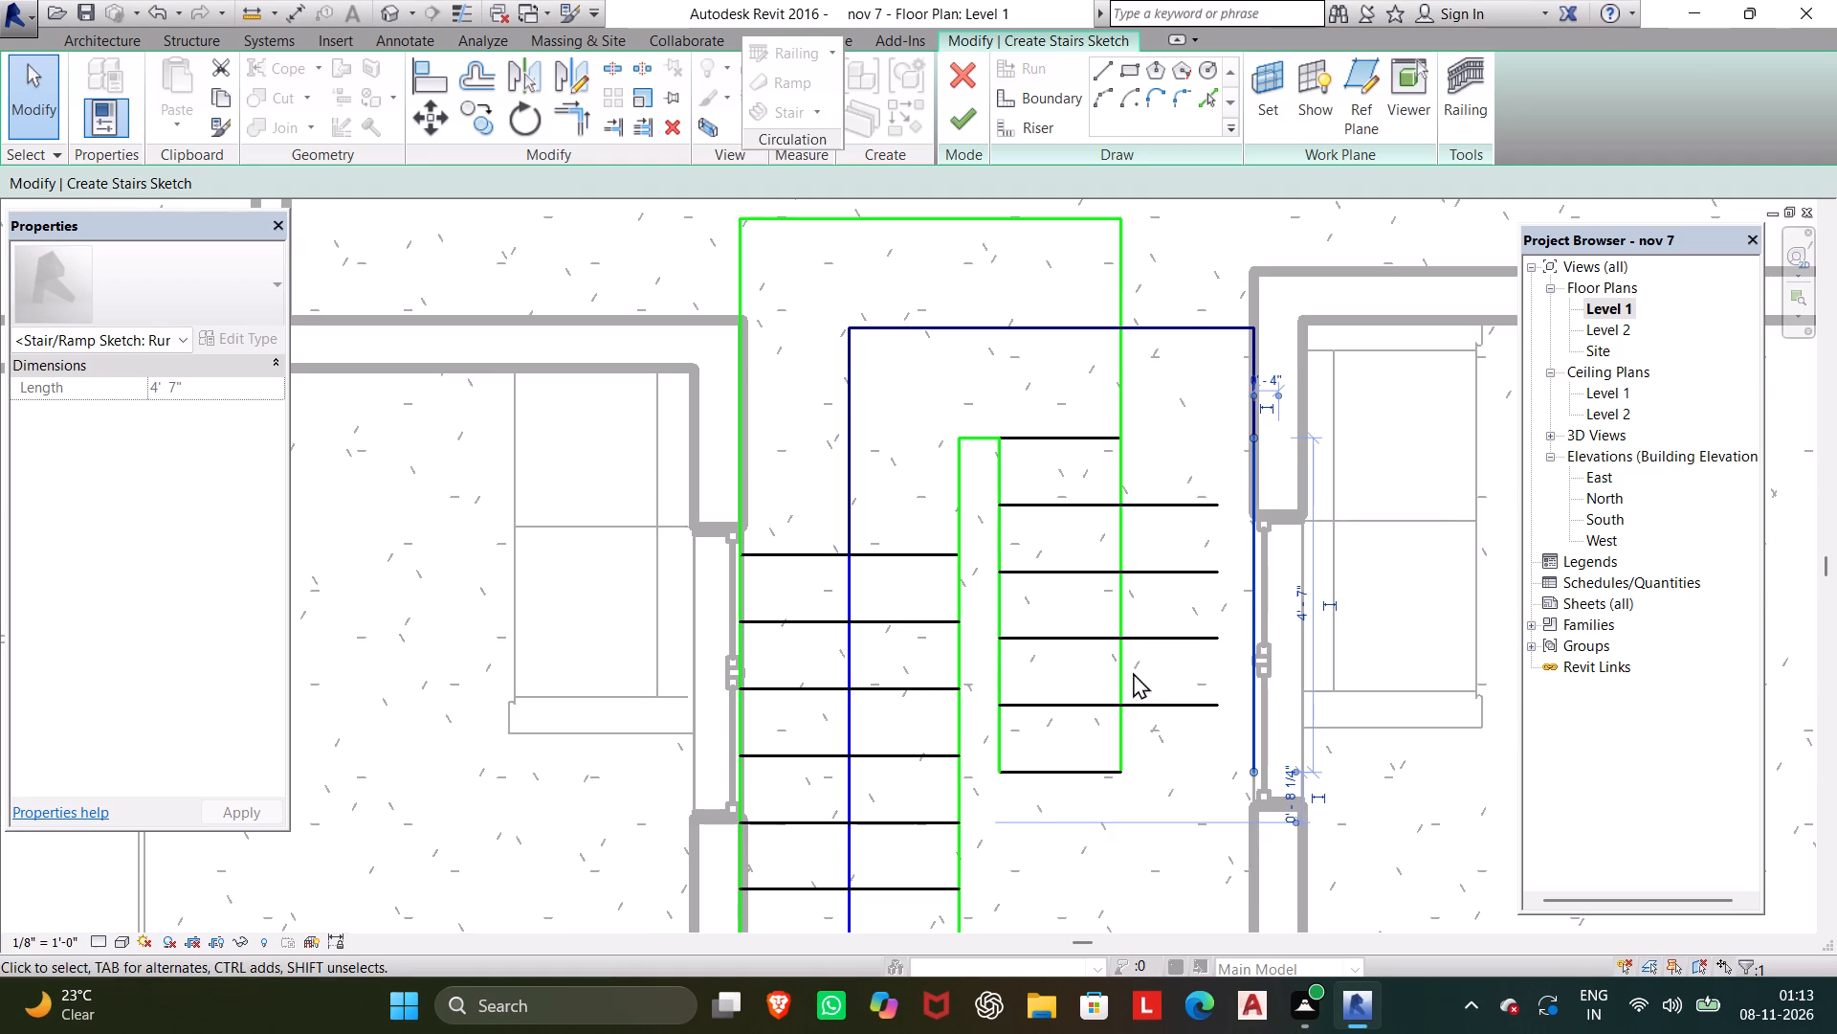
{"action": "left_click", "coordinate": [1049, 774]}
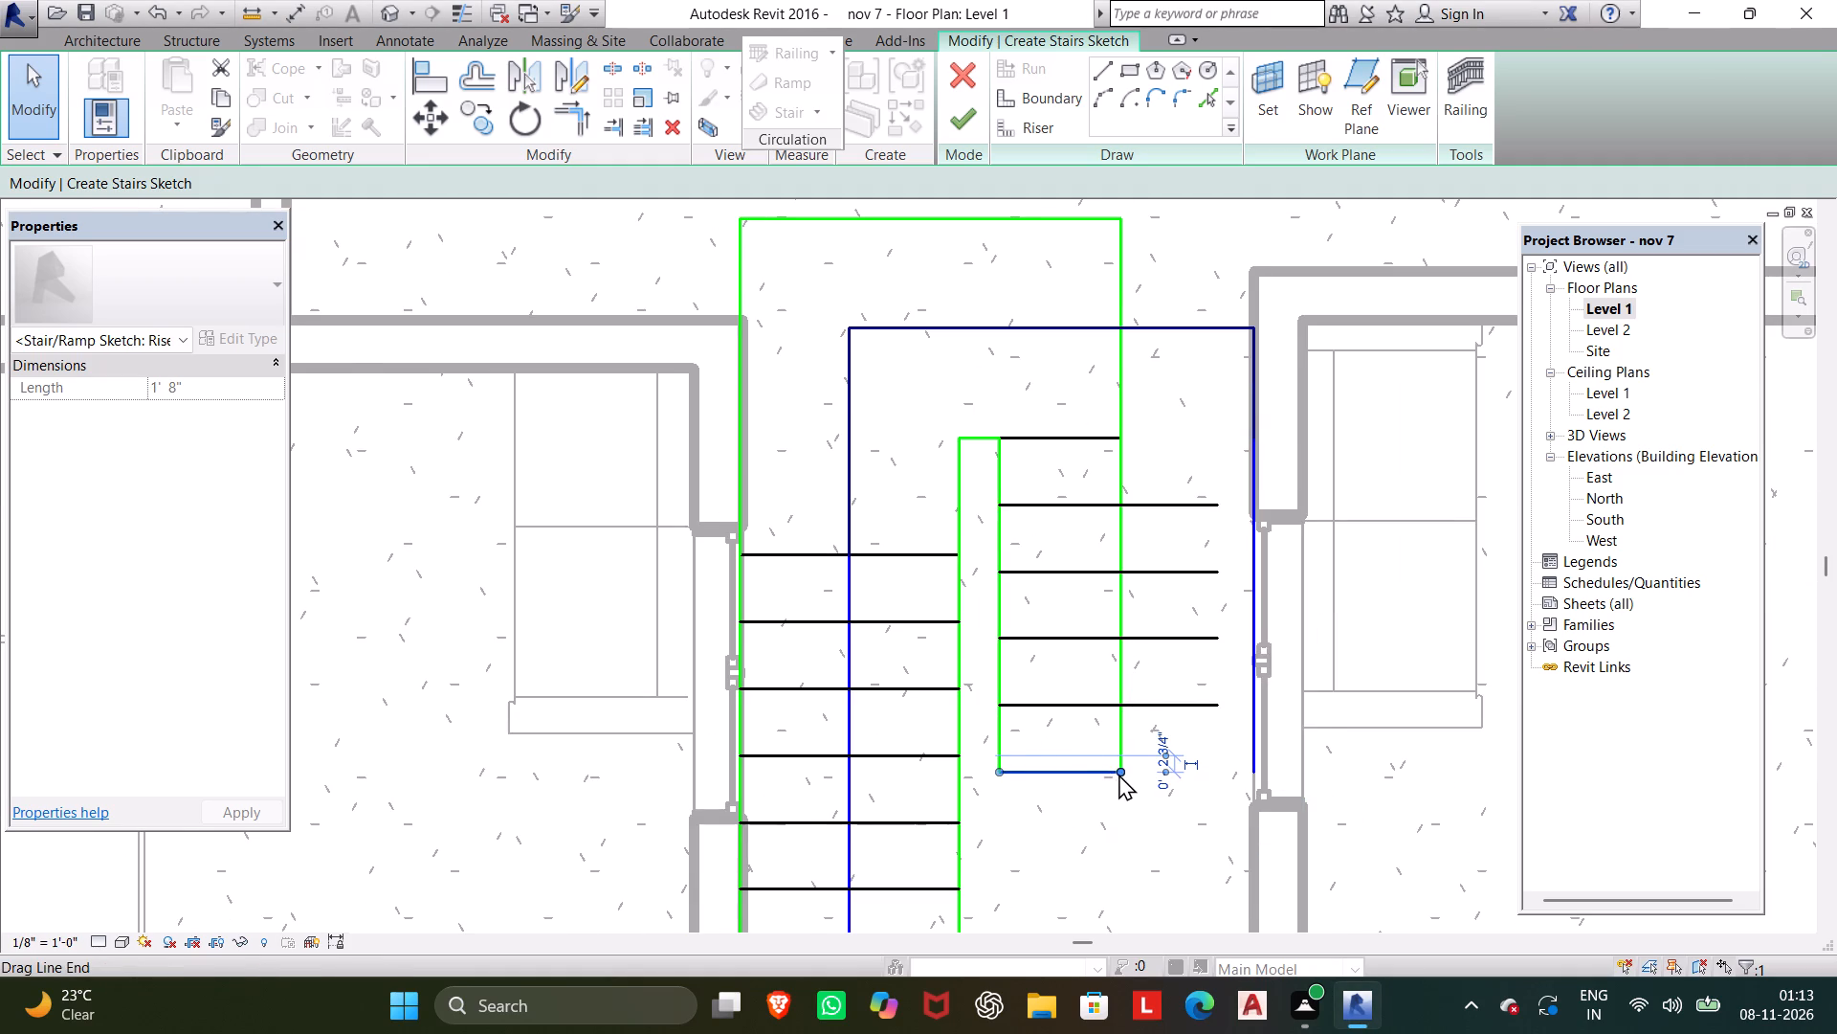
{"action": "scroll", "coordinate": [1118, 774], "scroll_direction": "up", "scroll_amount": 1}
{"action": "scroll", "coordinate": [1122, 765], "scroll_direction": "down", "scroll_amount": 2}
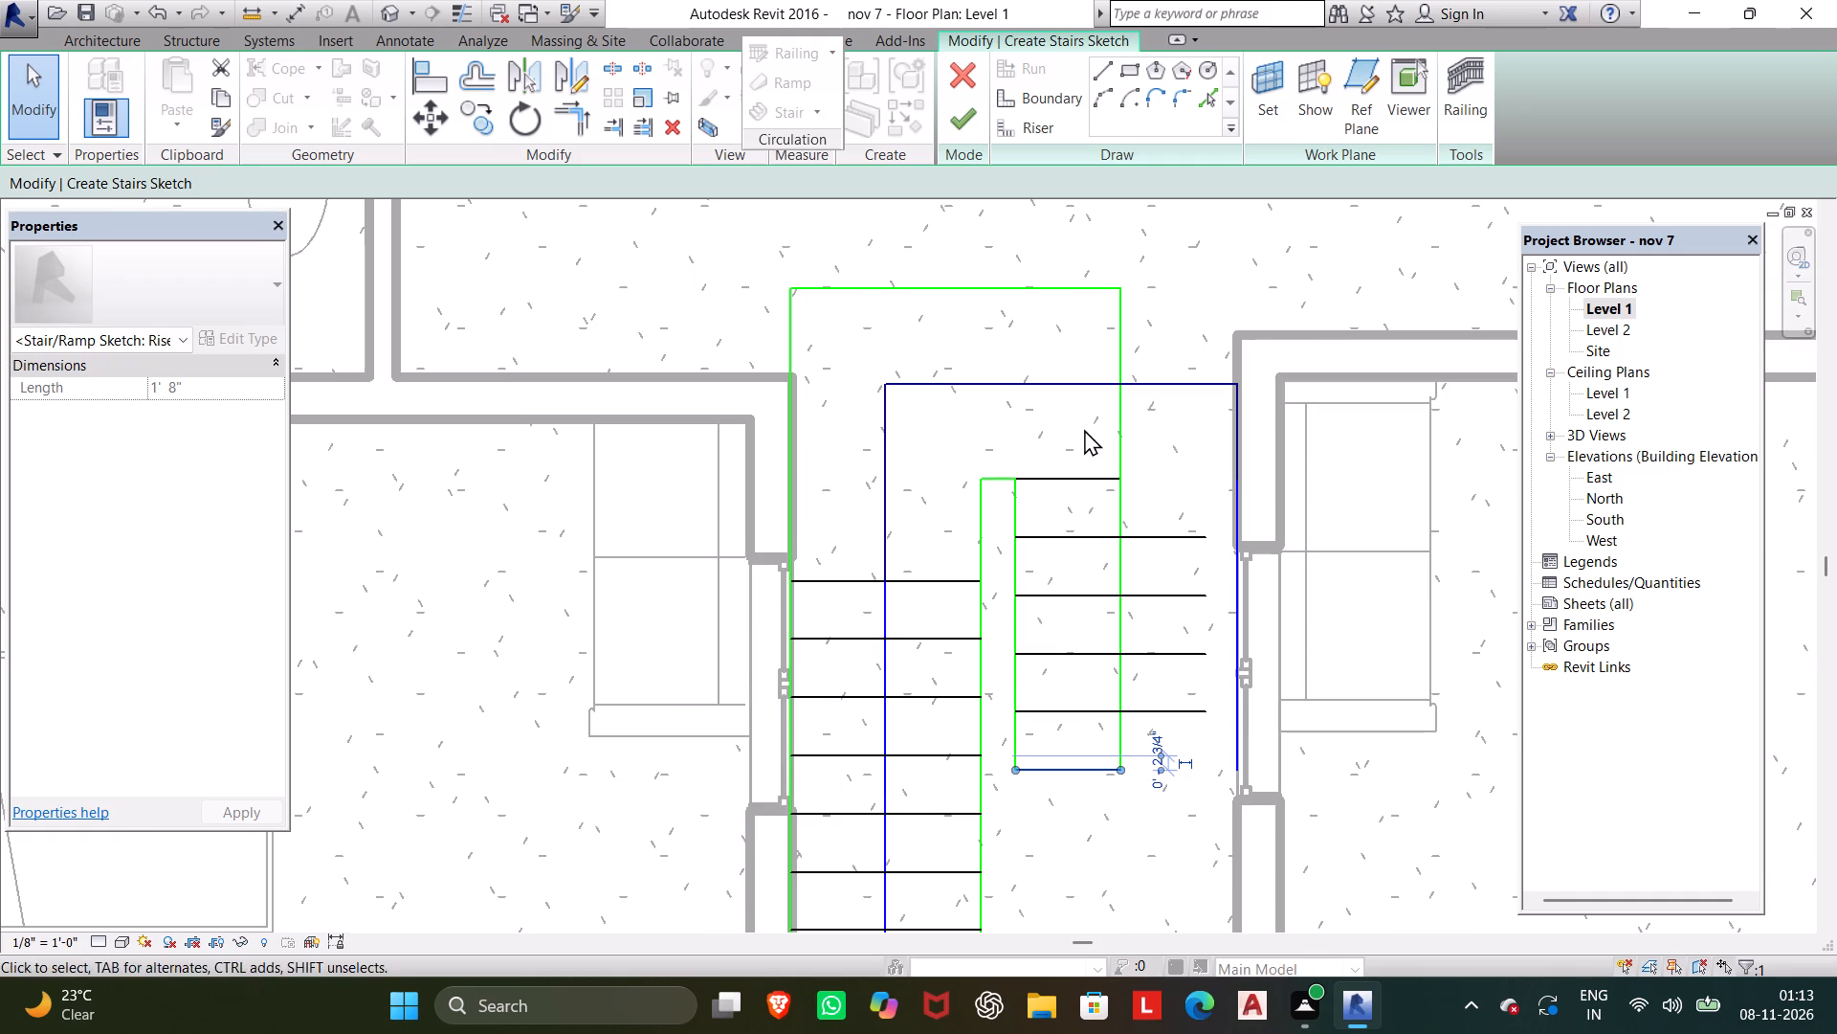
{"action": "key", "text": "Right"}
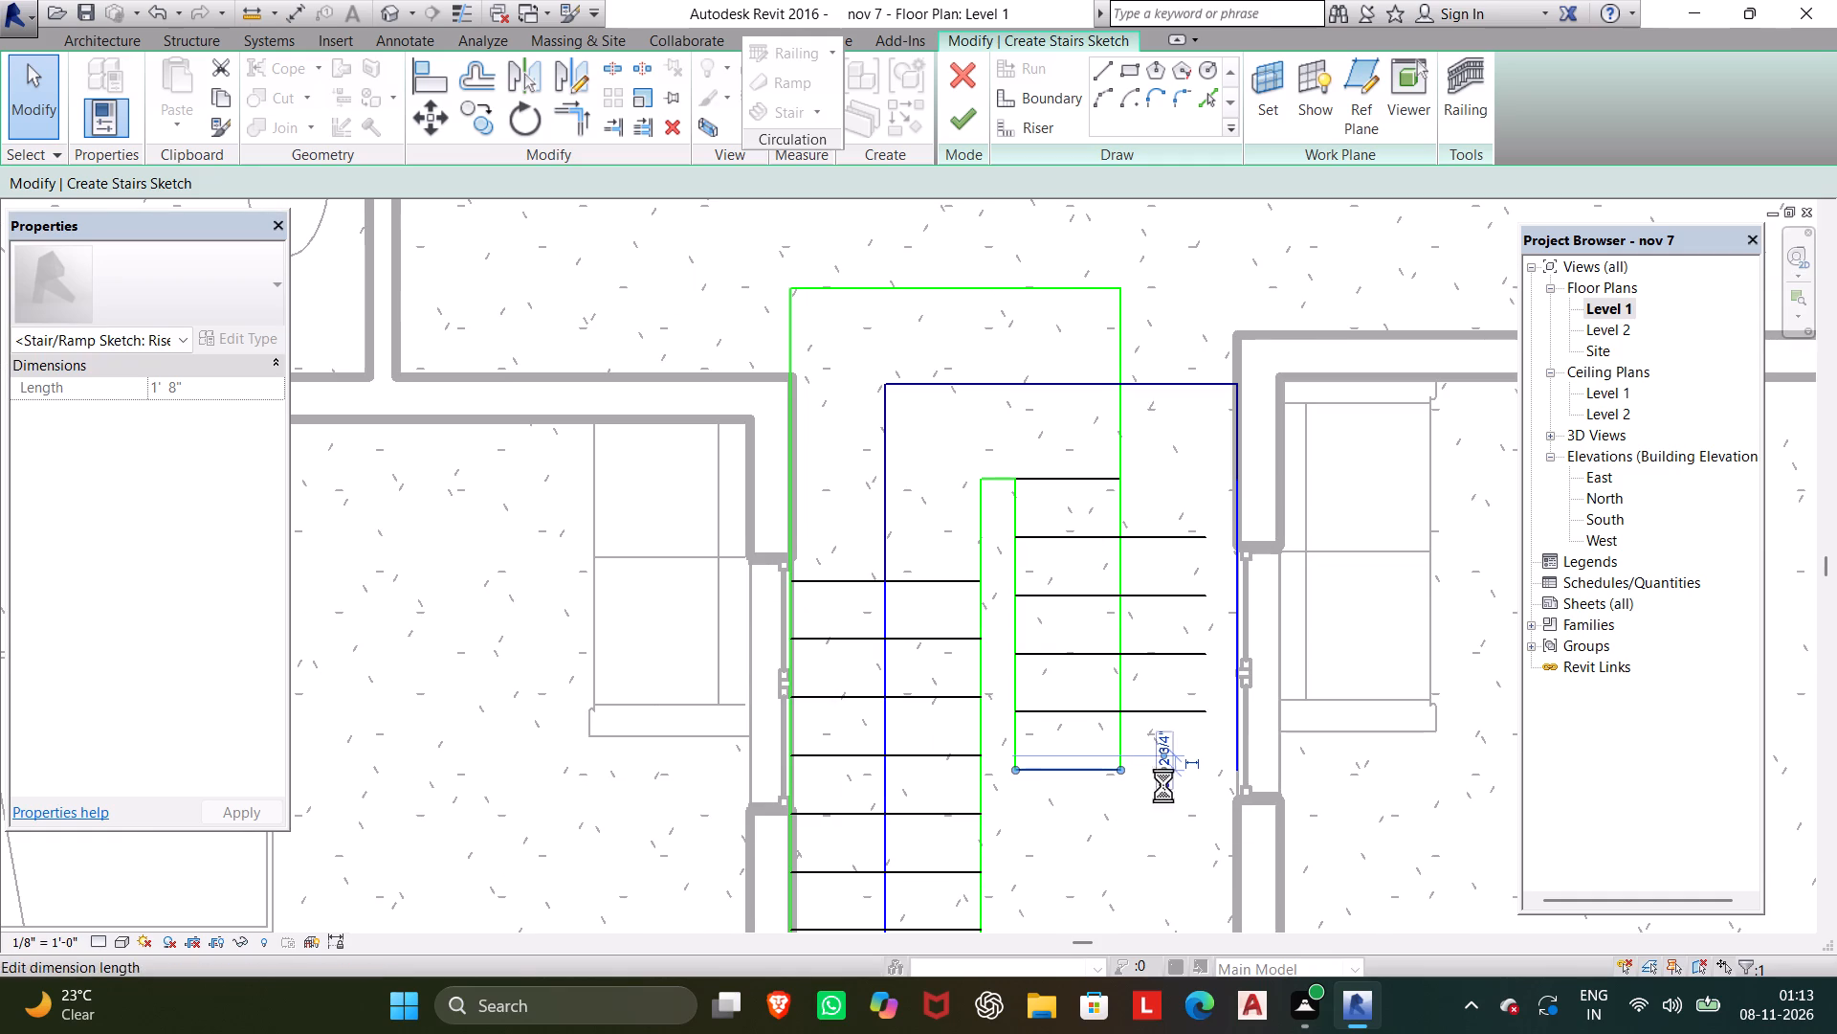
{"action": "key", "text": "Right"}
Move the outer boundary at the landing and return run back toward the corridor wall, about 5' 3 1/2" from the first run's centreline.
{"action": "left_click", "coordinate": [1117, 471]}
{"action": "key", "text": "Right"}
{"action": "key", "text": "Right"}
{"action": "key", "text": "Right"}
{"action": "key", "text": "Right"}
{"action": "key", "text": "Right"}
{"action": "key", "text": "Right"}
{"action": "key", "text": "Right"}
{"action": "key", "text": "Right"}
{"action": "key", "text": "Right"}
{"action": "key", "text": "Right"}
{"action": "key", "text": "Right"}
{"action": "key", "text": "Right"}
{"action": "key", "text": "Right"}
{"action": "key", "text": "Right"}
{"action": "key", "text": "Right"}
{"action": "key", "text": "Right"}
{"action": "key", "text": "Right"}
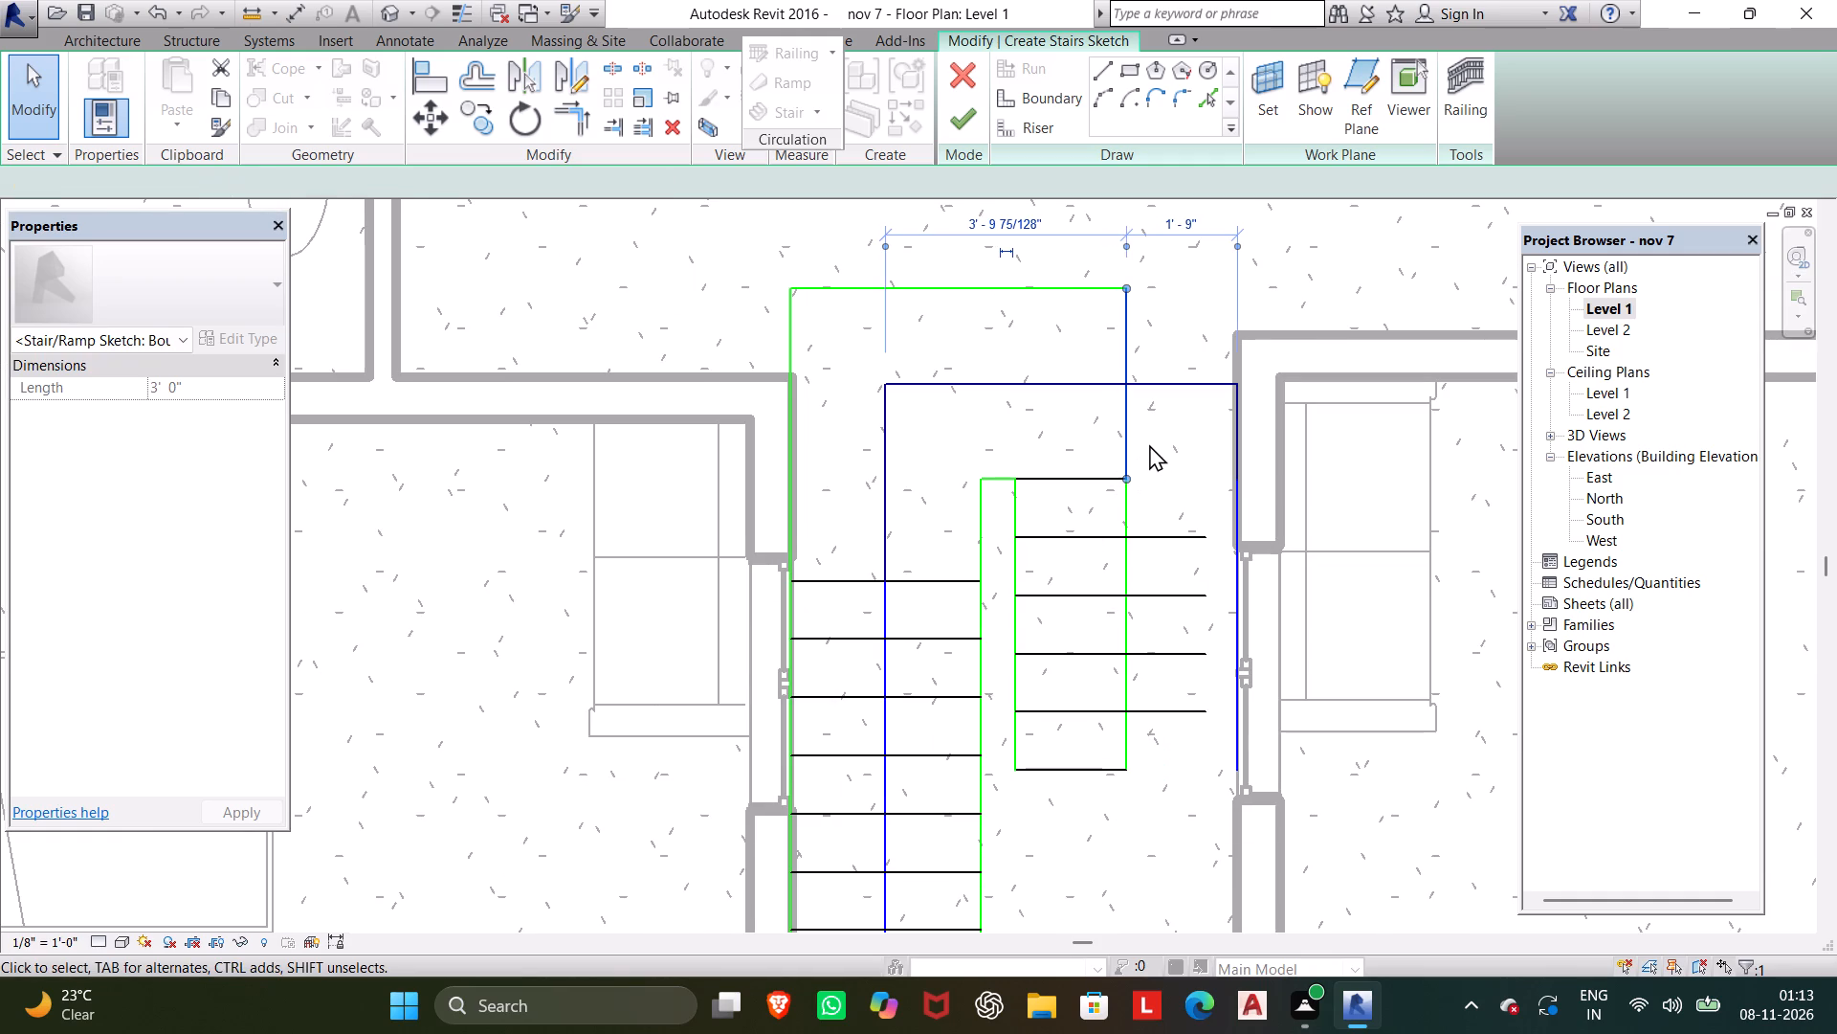
{"action": "key", "text": "Right"}
{"action": "key", "text": "Right"}
{"action": "key", "text": "Right"}
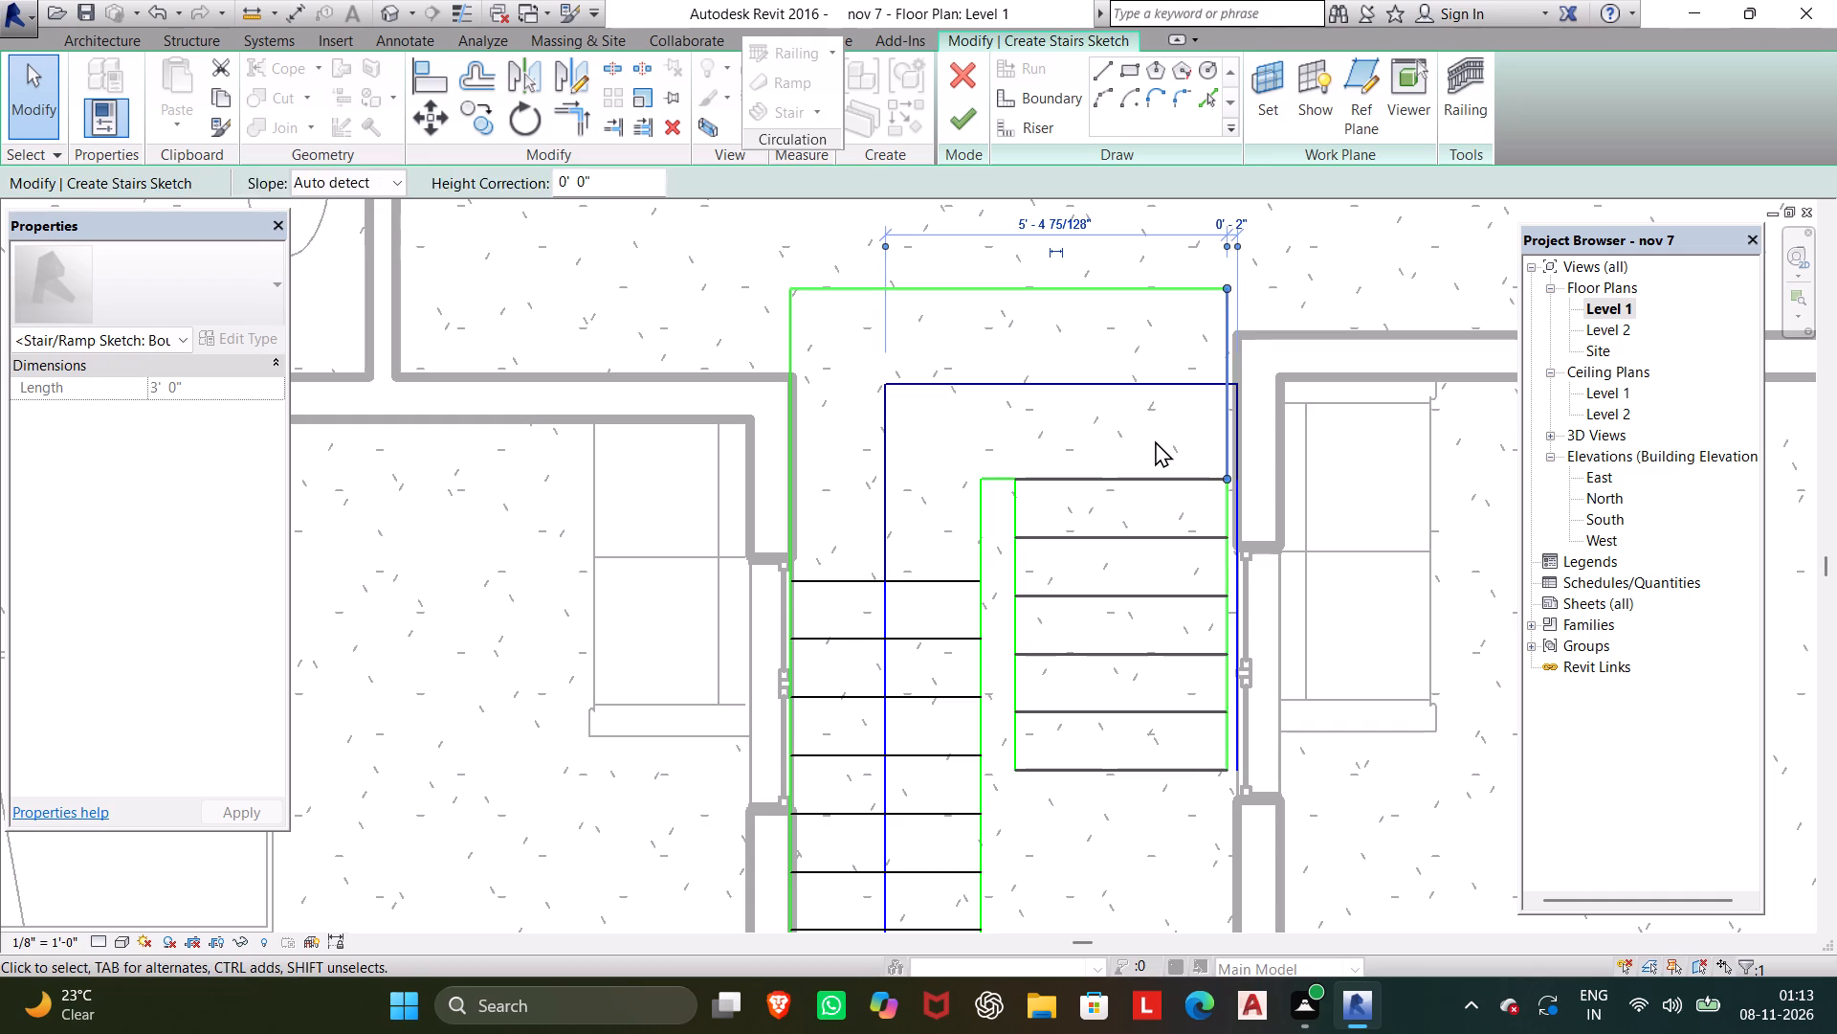
{"action": "key", "text": "Right"}
{"action": "key", "text": "Right"}
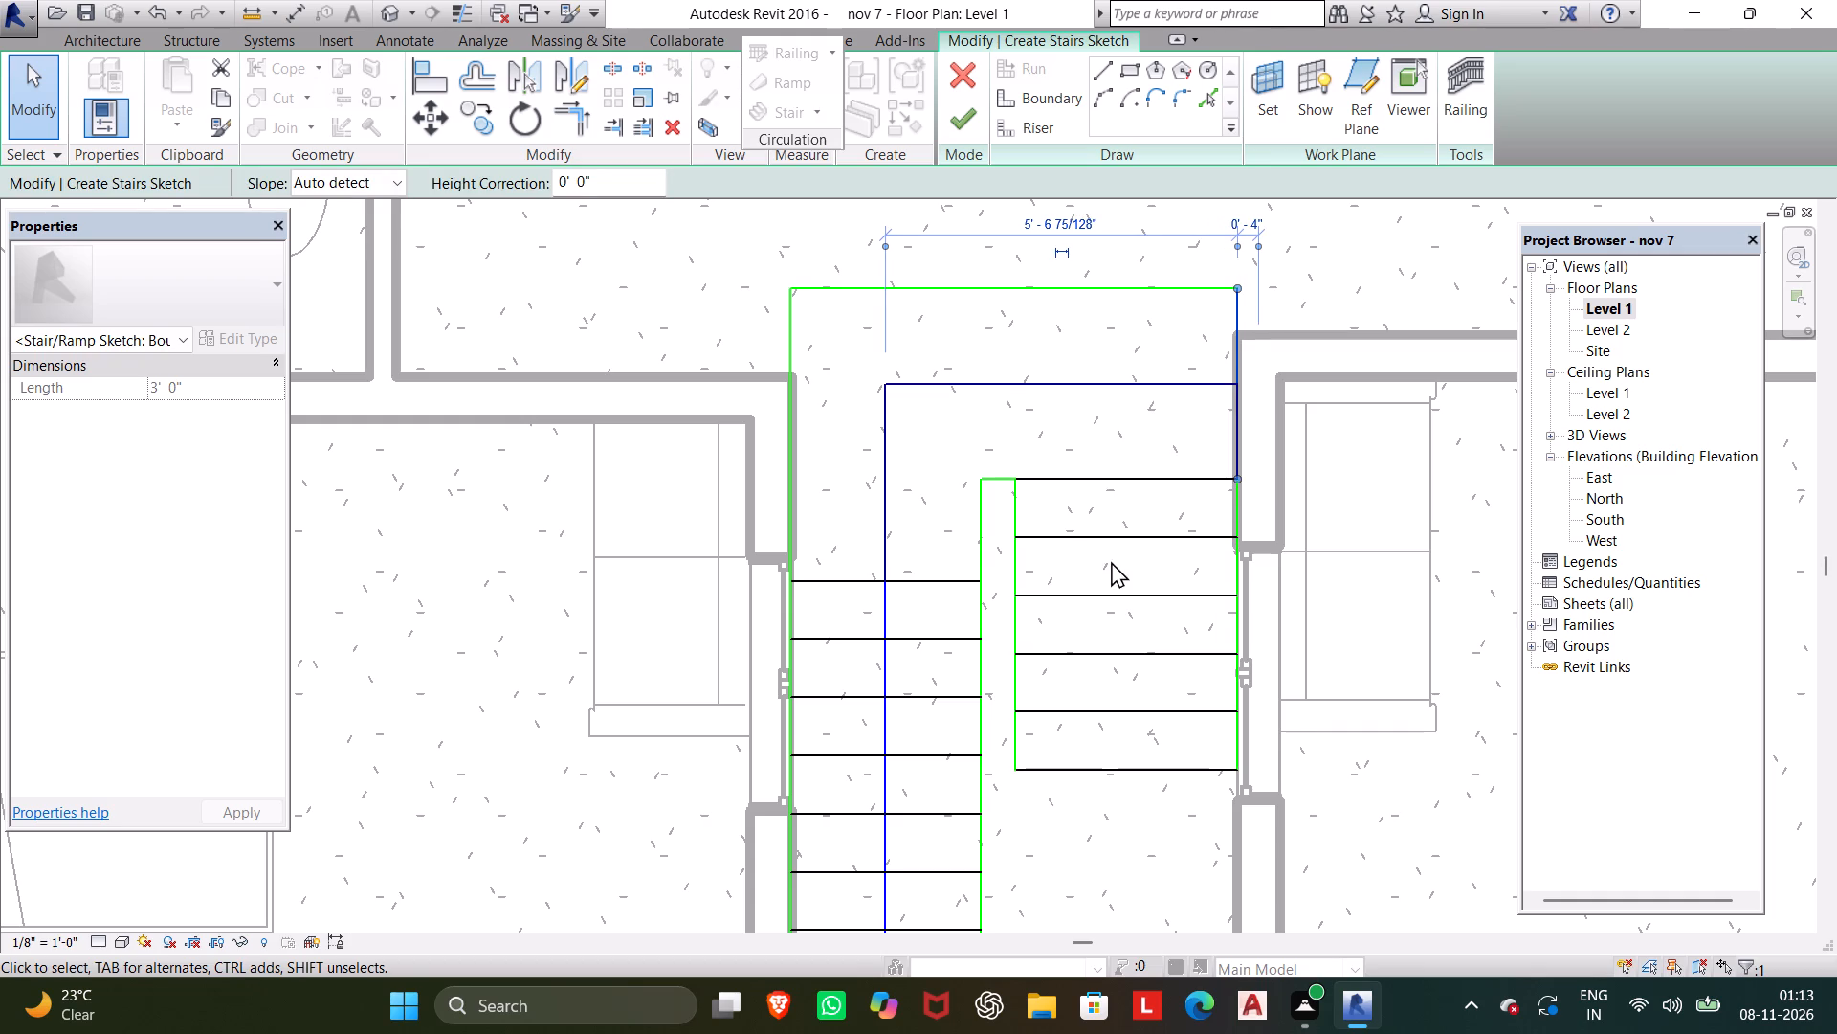
{"action": "key", "text": "Left"}
{"action": "key", "text": "Left"}
{"action": "key", "text": "Left"}
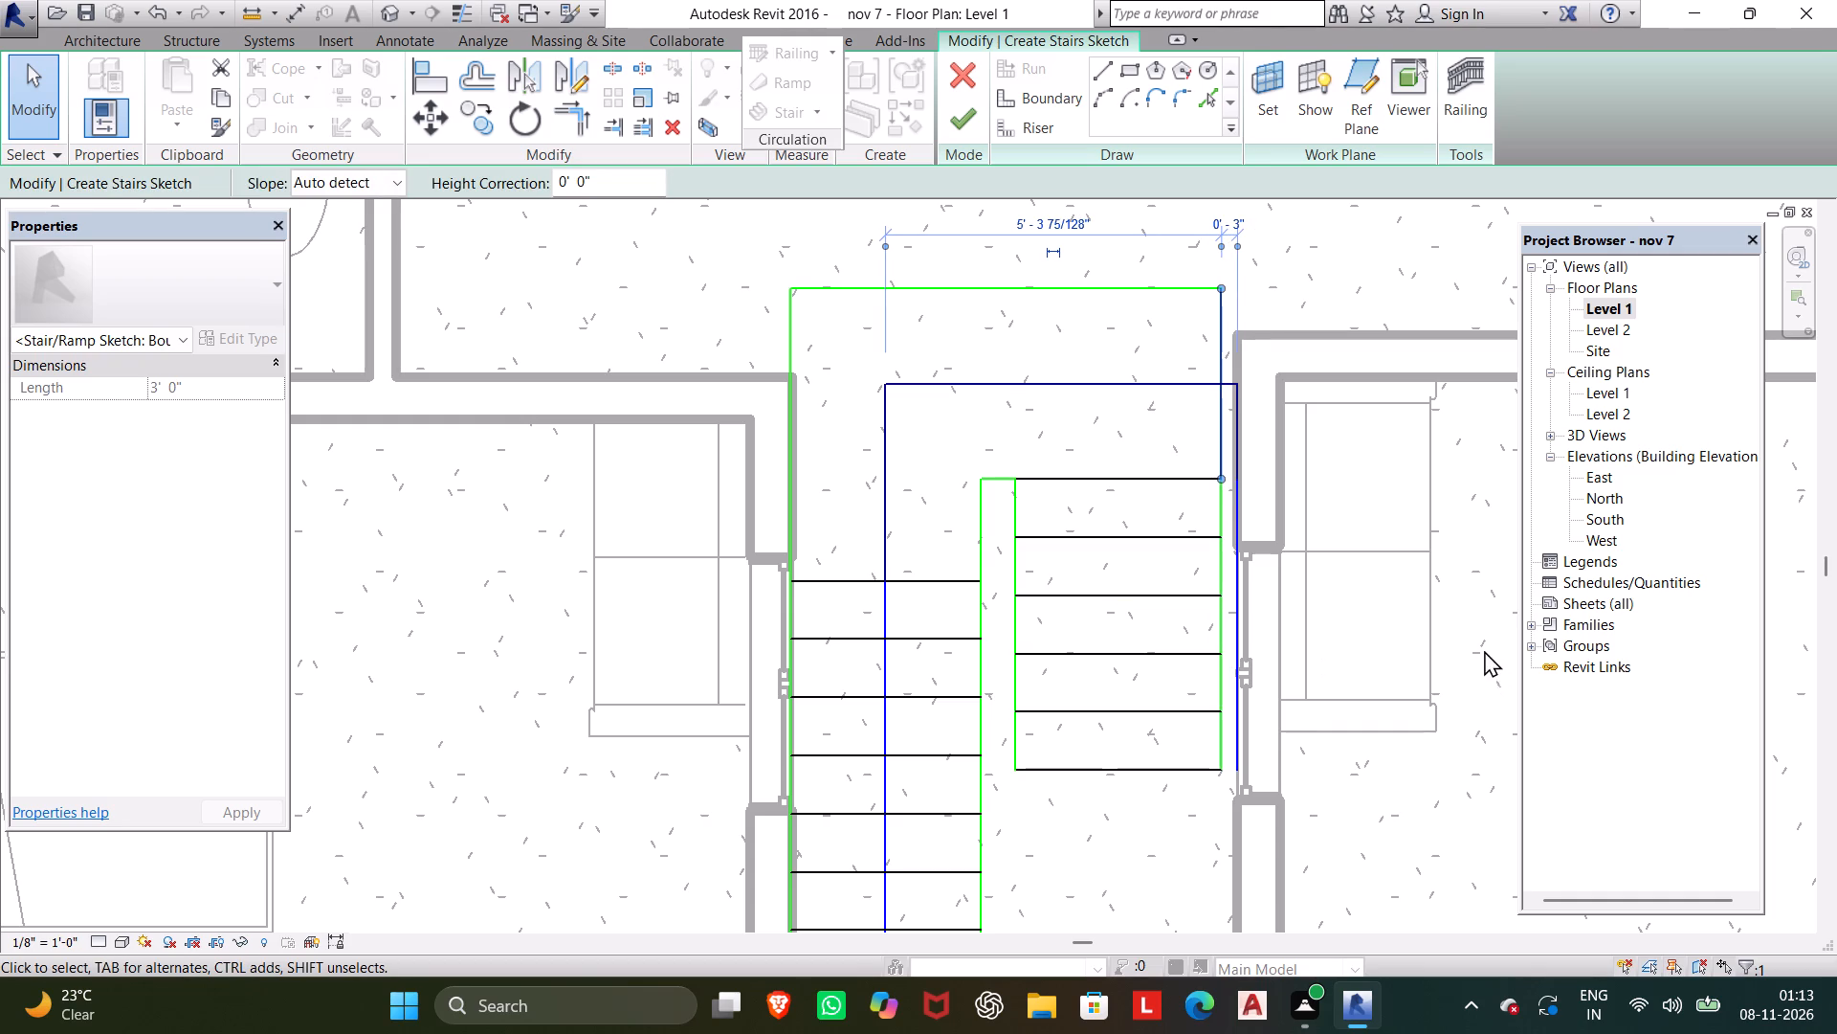
Move the return run's centreline inward over its risers, about 3' 11 1/2" from the first run's centreline.
{"action": "left_click", "coordinate": [1235, 742]}
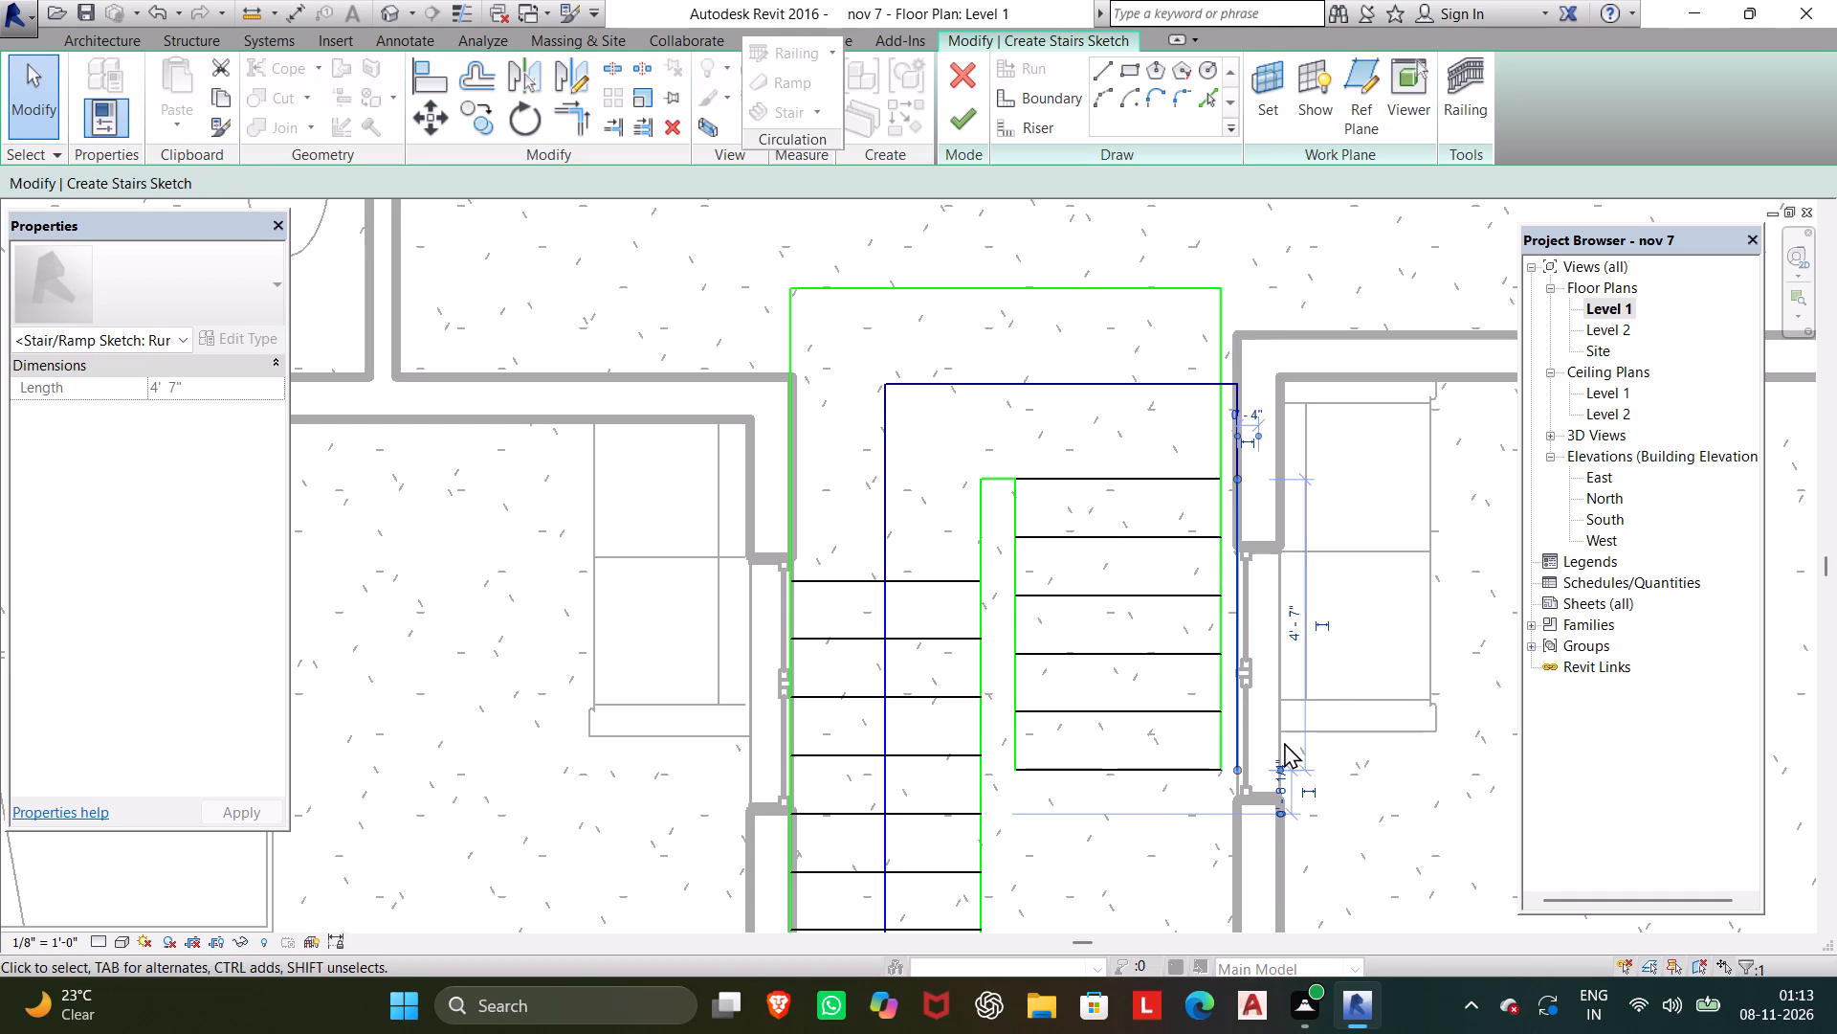
{"action": "key", "text": "Left"}
{"action": "key", "text": "Left"}
{"action": "key", "text": "Left"}
{"action": "key", "text": "Left"}
{"action": "key", "text": "Left"}
{"action": "key", "text": "Left"}
{"action": "key", "text": "Left"}
{"action": "key", "text": "Left"}
{"action": "key", "text": "Left"}
{"action": "key", "text": "Left"}
{"action": "key", "text": "Left"}
{"action": "key", "text": "Left"}
{"action": "key", "text": "Left"}
{"action": "key", "text": "Left"}
{"action": "key", "text": "Left"}
{"action": "key", "text": "Left"}
{"action": "key", "text": "Left"}
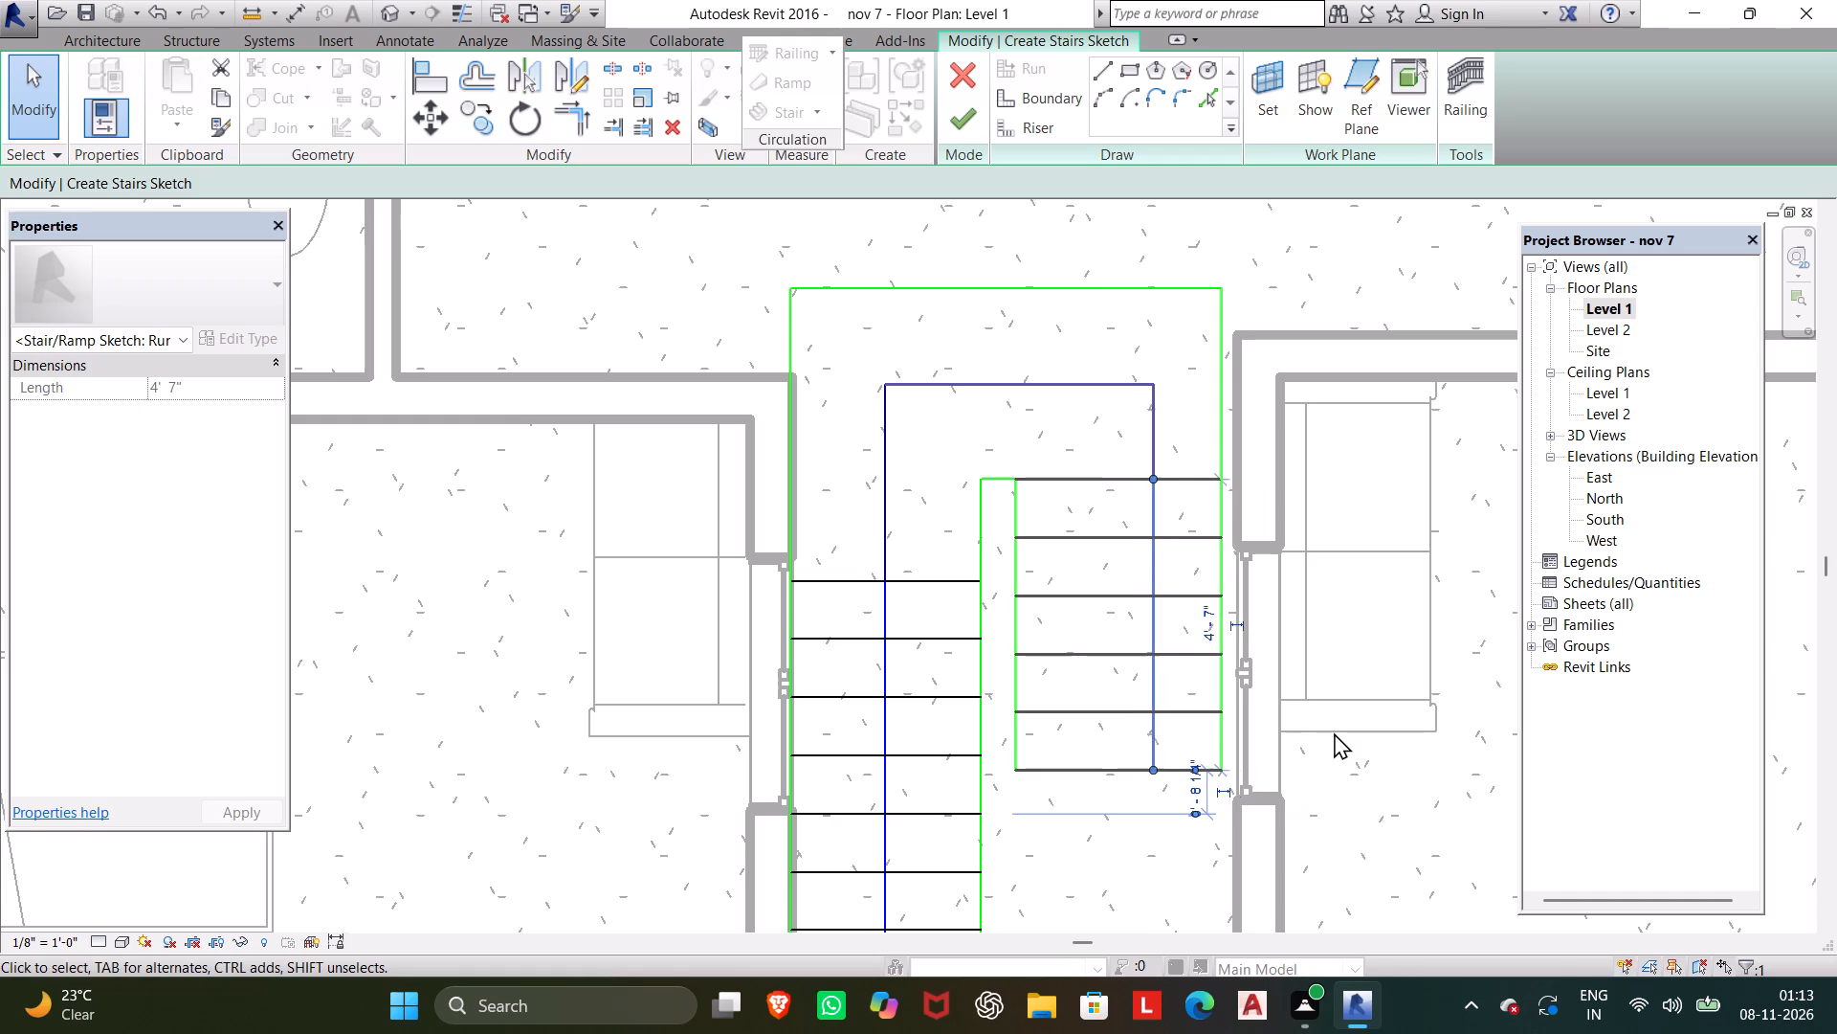
{"action": "key", "text": "Left"}
{"action": "key", "text": "Left"}
Move the return run's outer boundary out to the corridor wall face, 1' 7" from the run's centreline.
{"action": "scroll", "coordinate": [1273, 753], "scroll_direction": "up", "scroll_amount": 4}
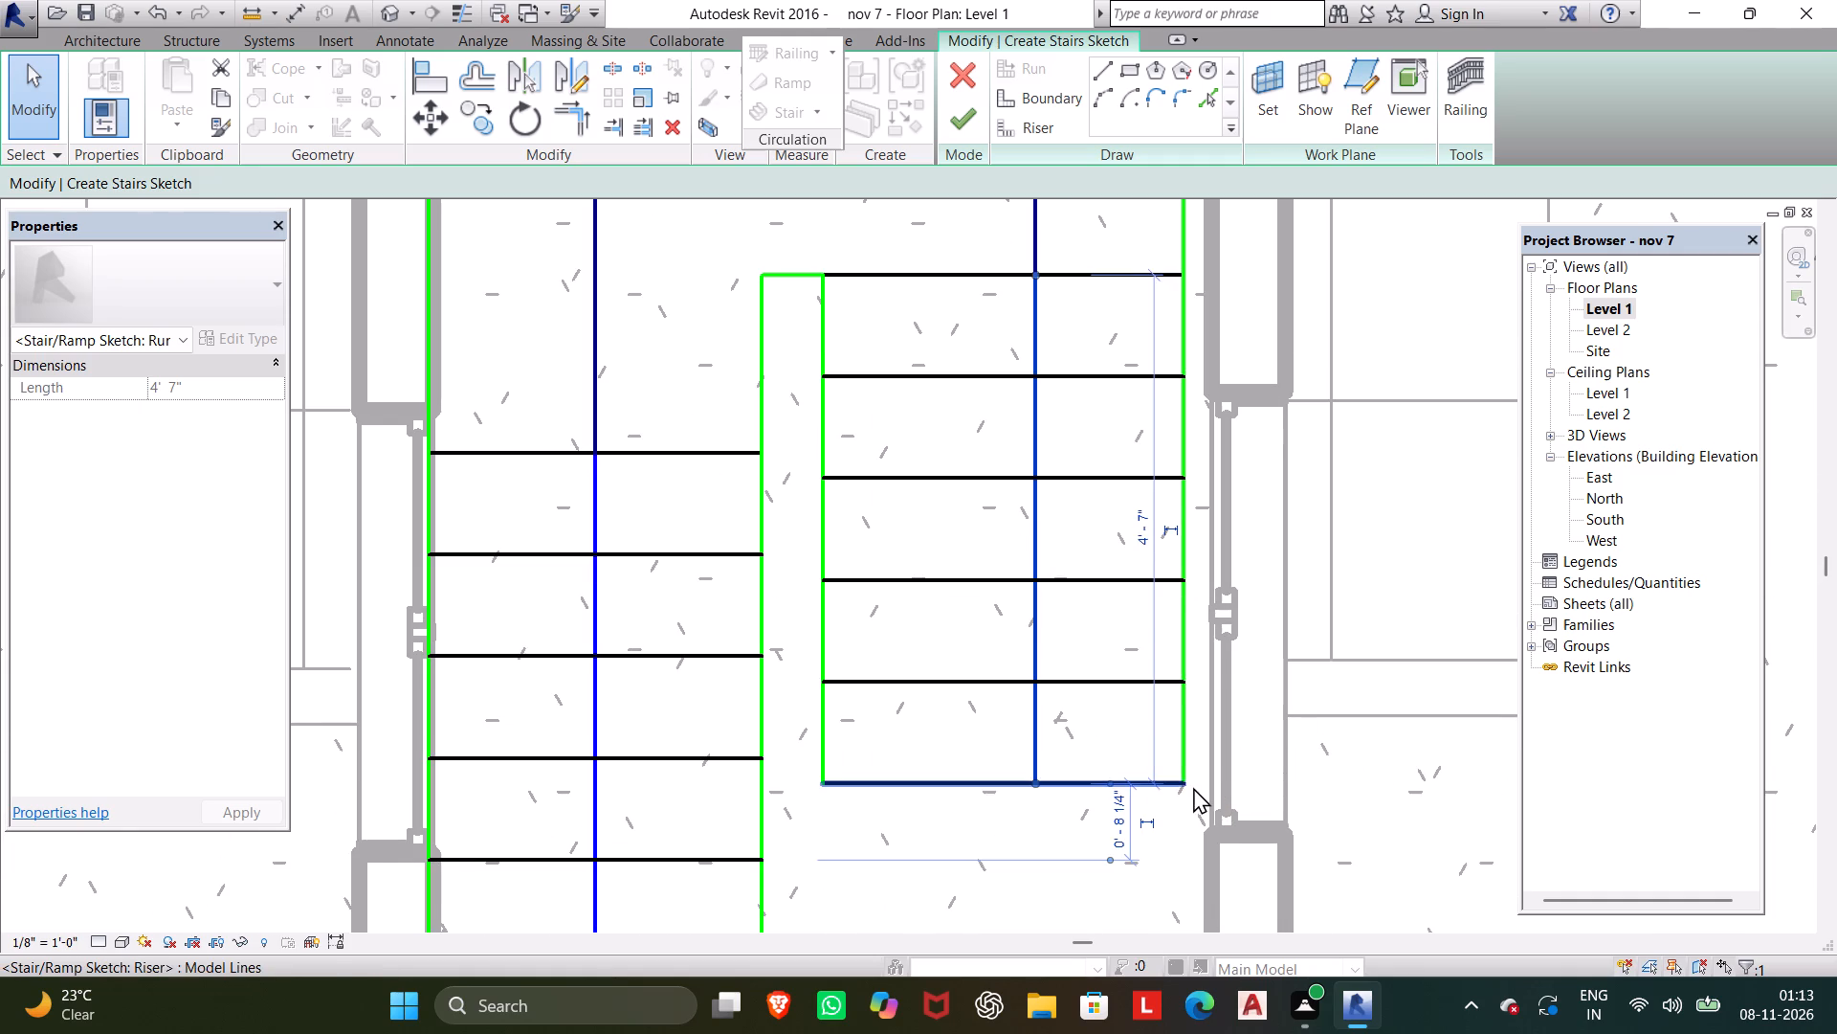
{"action": "left_click", "coordinate": [1186, 760]}
{"action": "key", "text": "Right"}
{"action": "key", "text": "Right"}
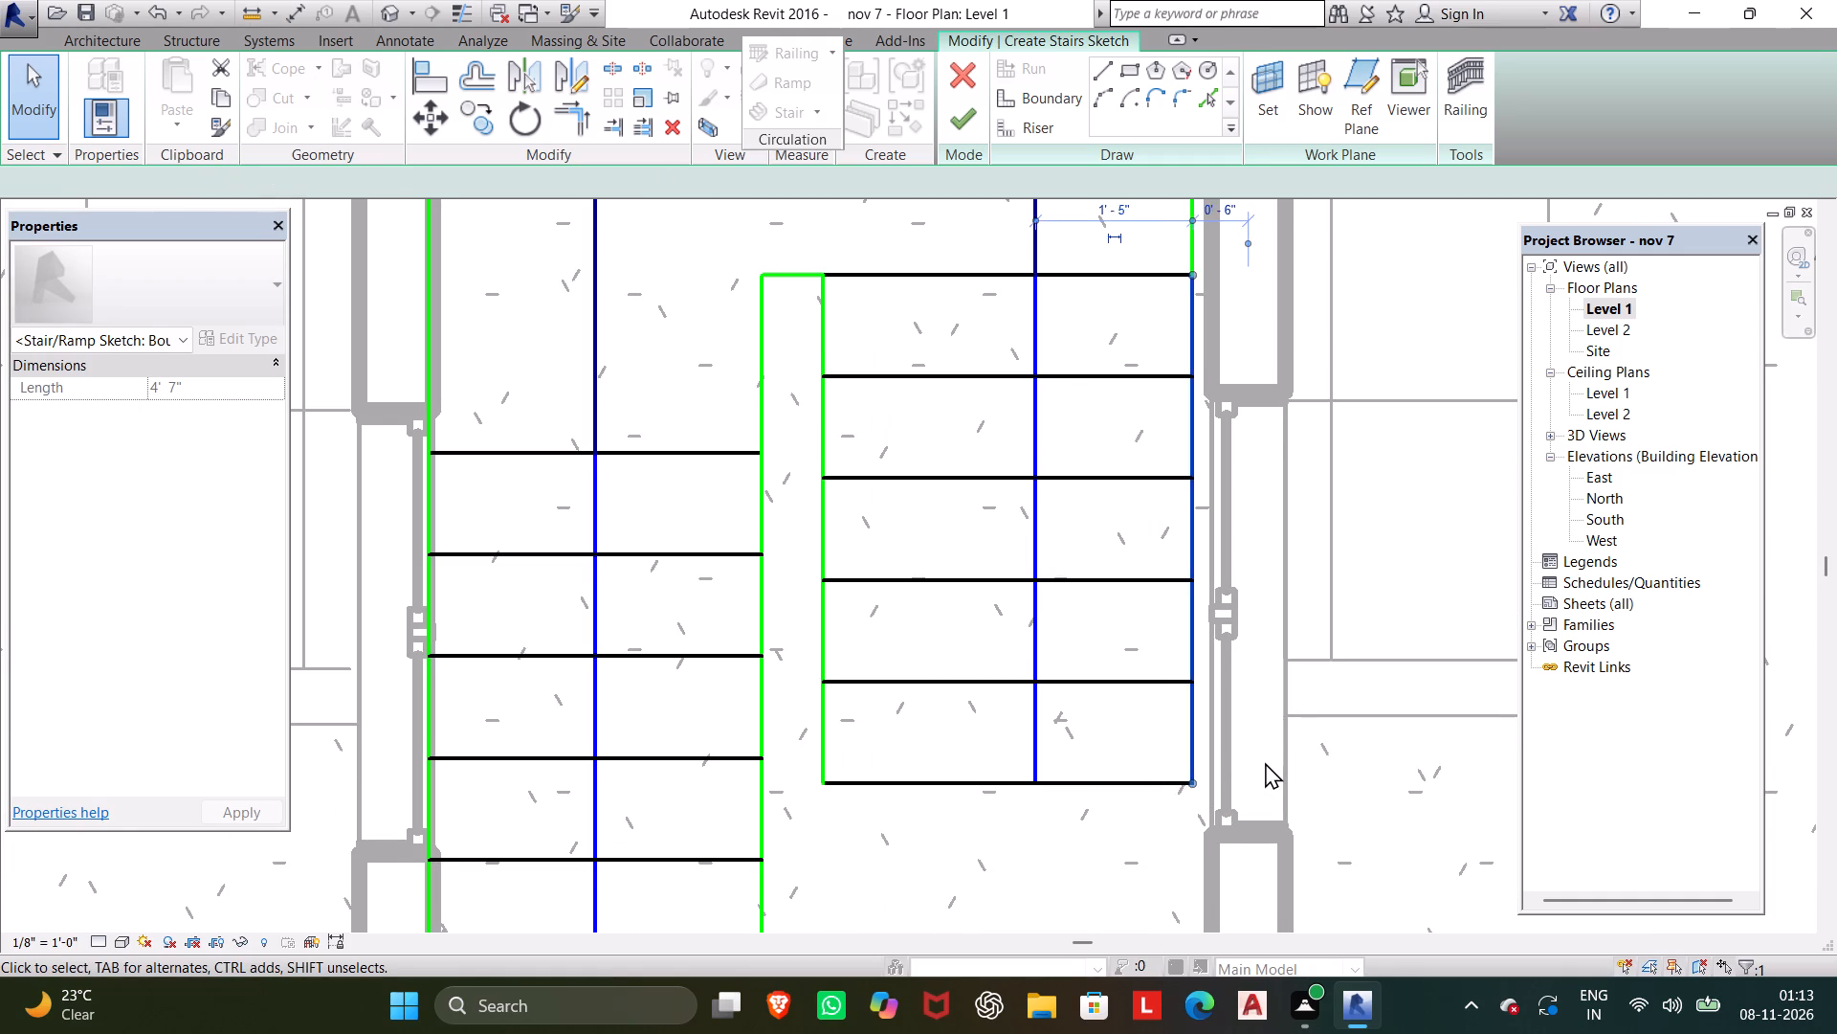
{"action": "key", "text": "Right"}
{"action": "key", "text": "Right"}
{"action": "key", "text": "Right"}
{"action": "key", "text": "Right"}
{"action": "scroll", "coordinate": [1266, 755], "scroll_direction": "down", "scroll_amount": 4}
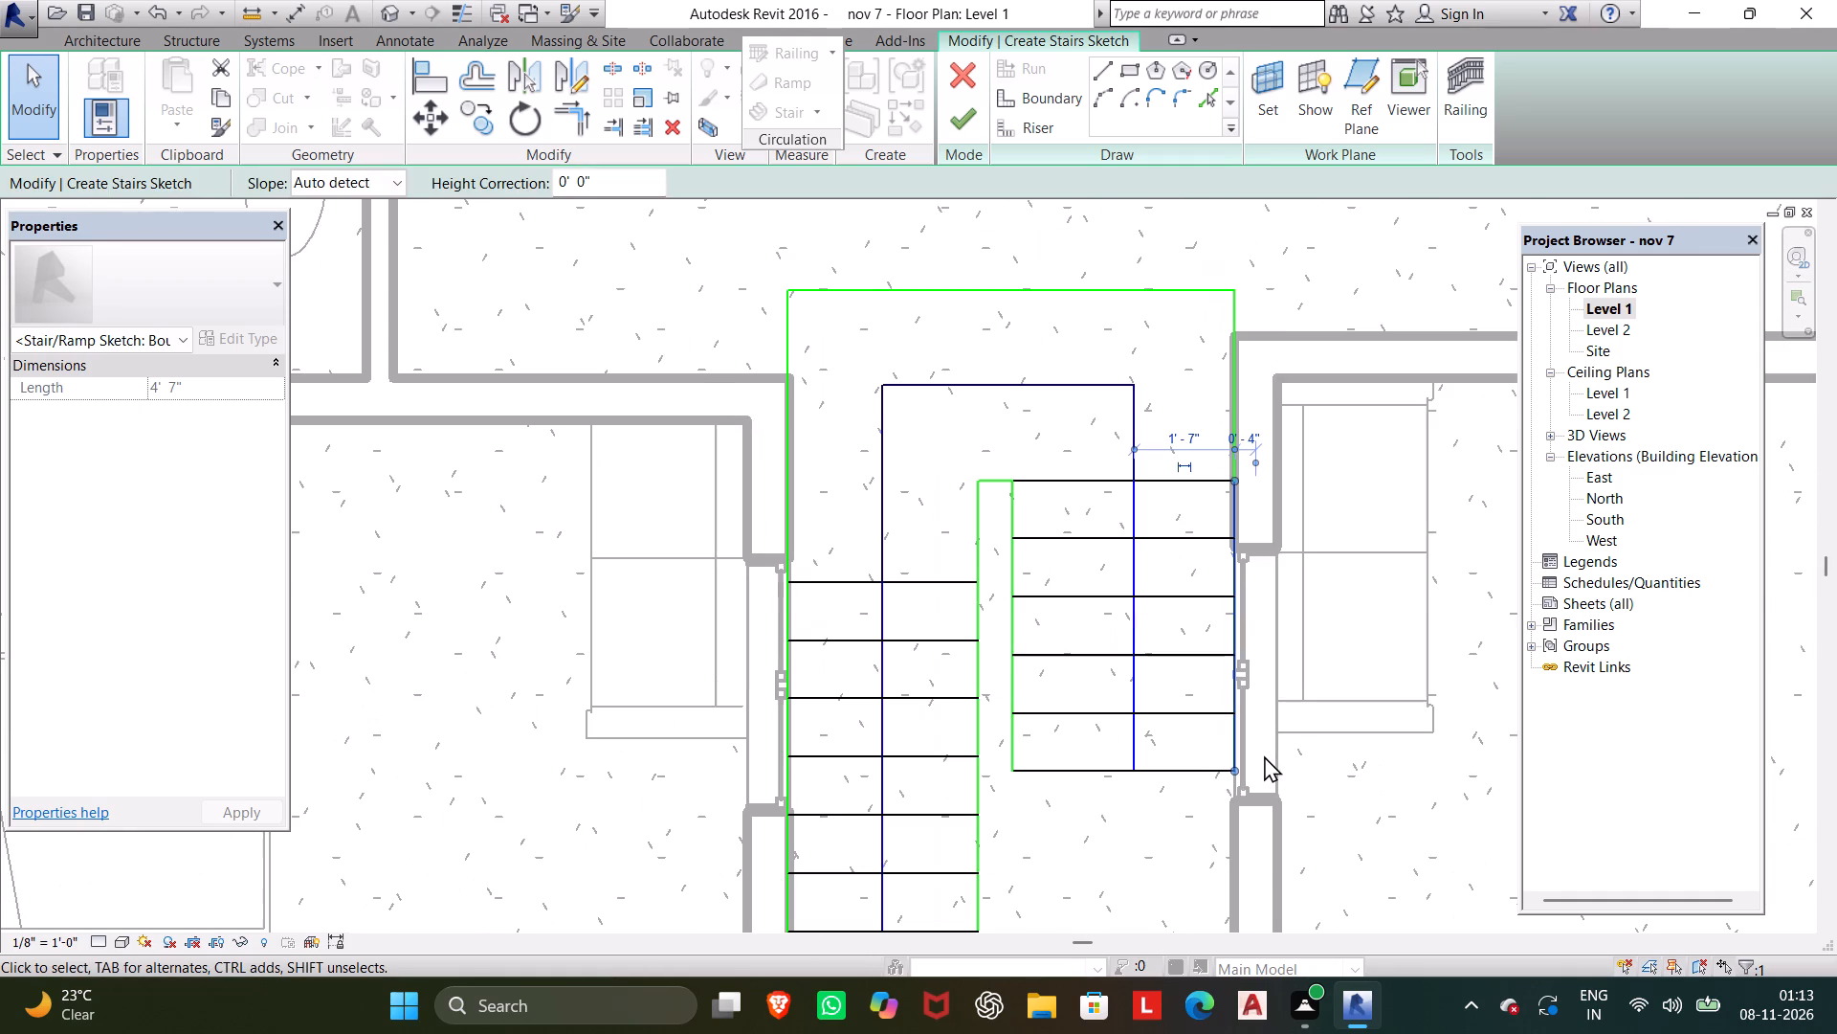
Lengthen the return run's centreline to 11' 11", ending roughly level with the start of the first run.
{"action": "left_click", "coordinate": [1124, 778]}
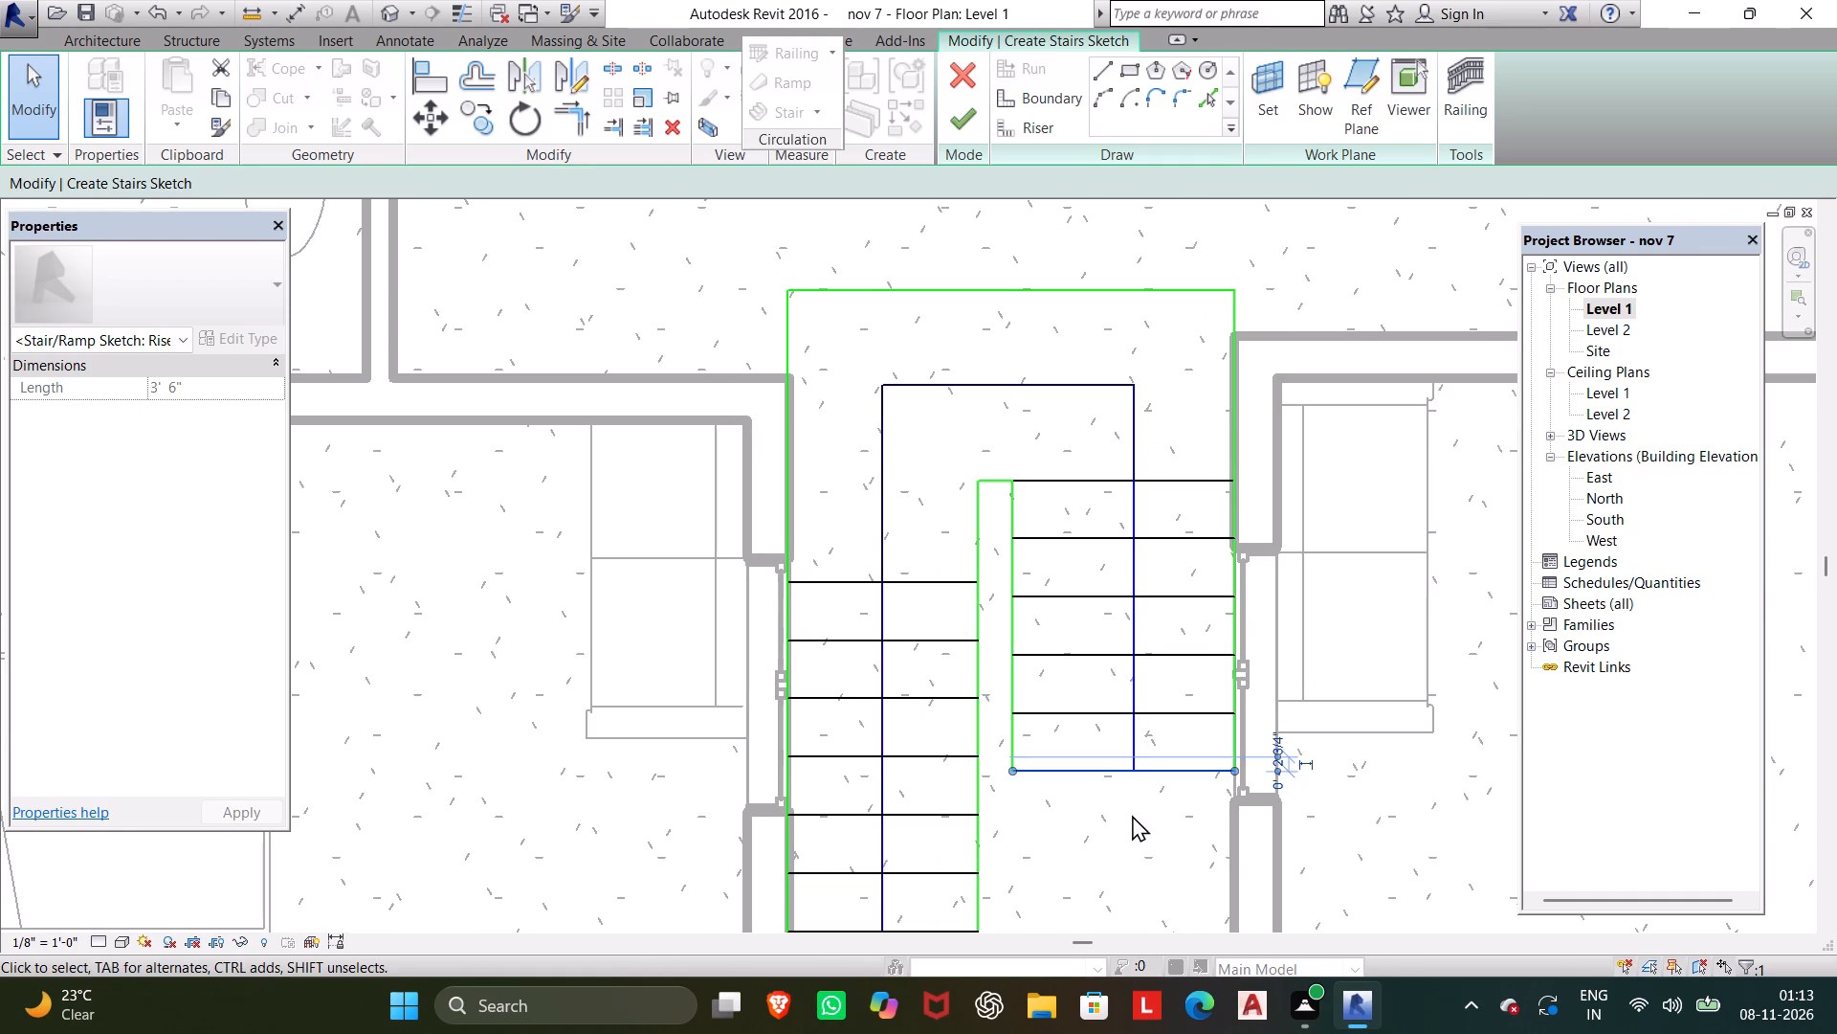
{"action": "left_click", "coordinate": [1125, 438]}
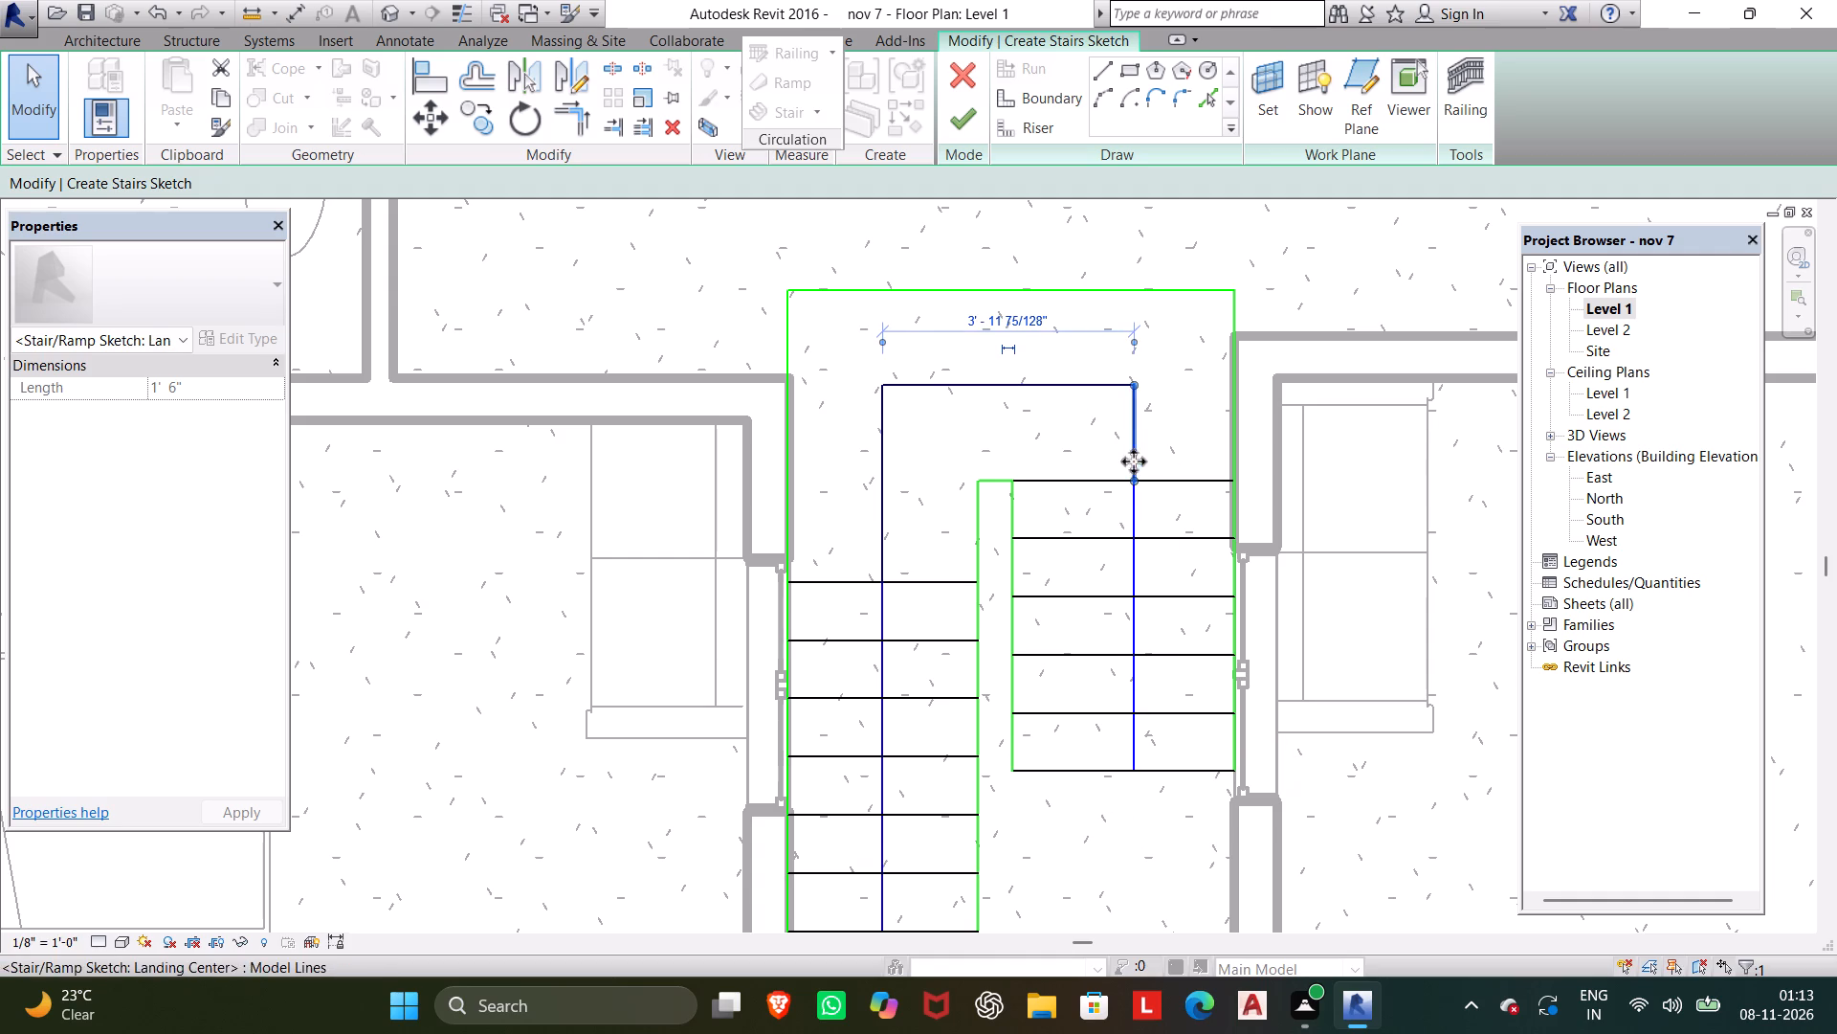
{"action": "left_click", "coordinate": [1131, 569]}
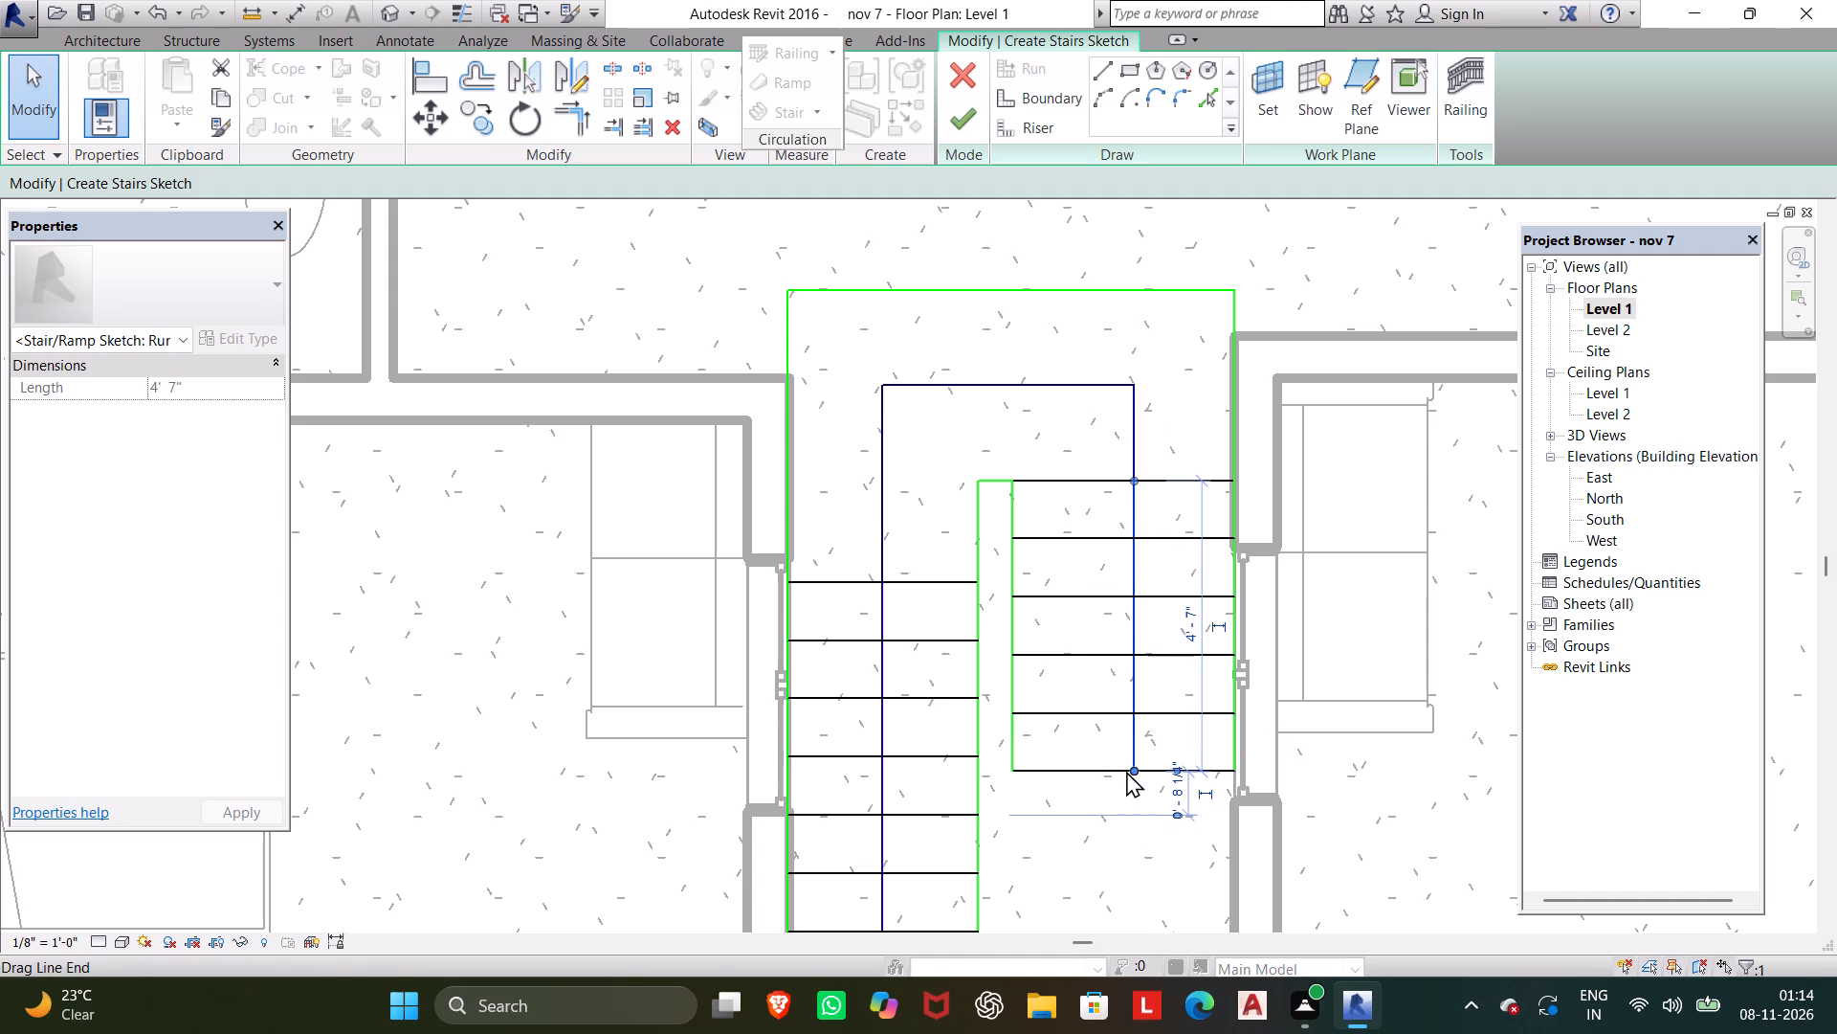
{"action": "scroll", "coordinate": [1086, 765], "scroll_direction": "down", "scroll_amount": 3}
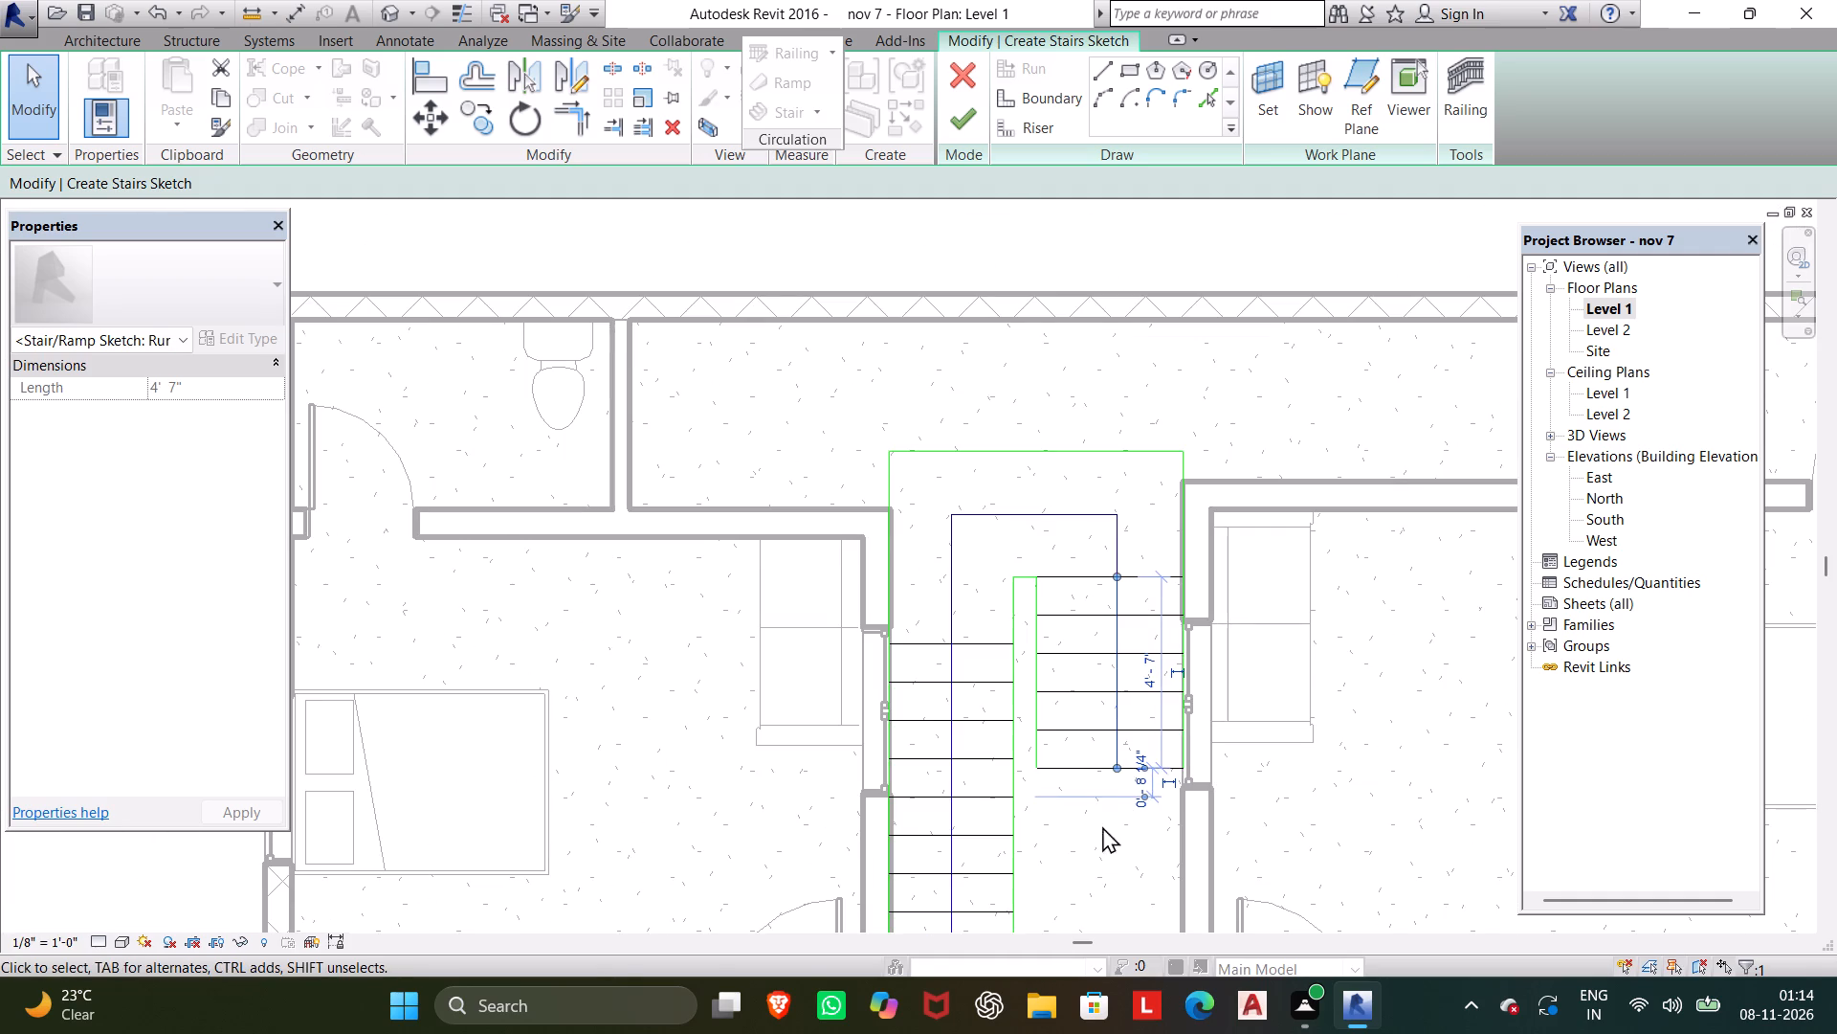
{"action": "scroll", "coordinate": [1110, 795], "scroll_direction": "down", "scroll_amount": 2}
{"action": "middle_click_drag", "start_coordinate": [1110, 794], "coordinate": [1077, 638]}
{"action": "scroll", "coordinate": [1094, 597], "scroll_direction": "up", "scroll_amount": 4}
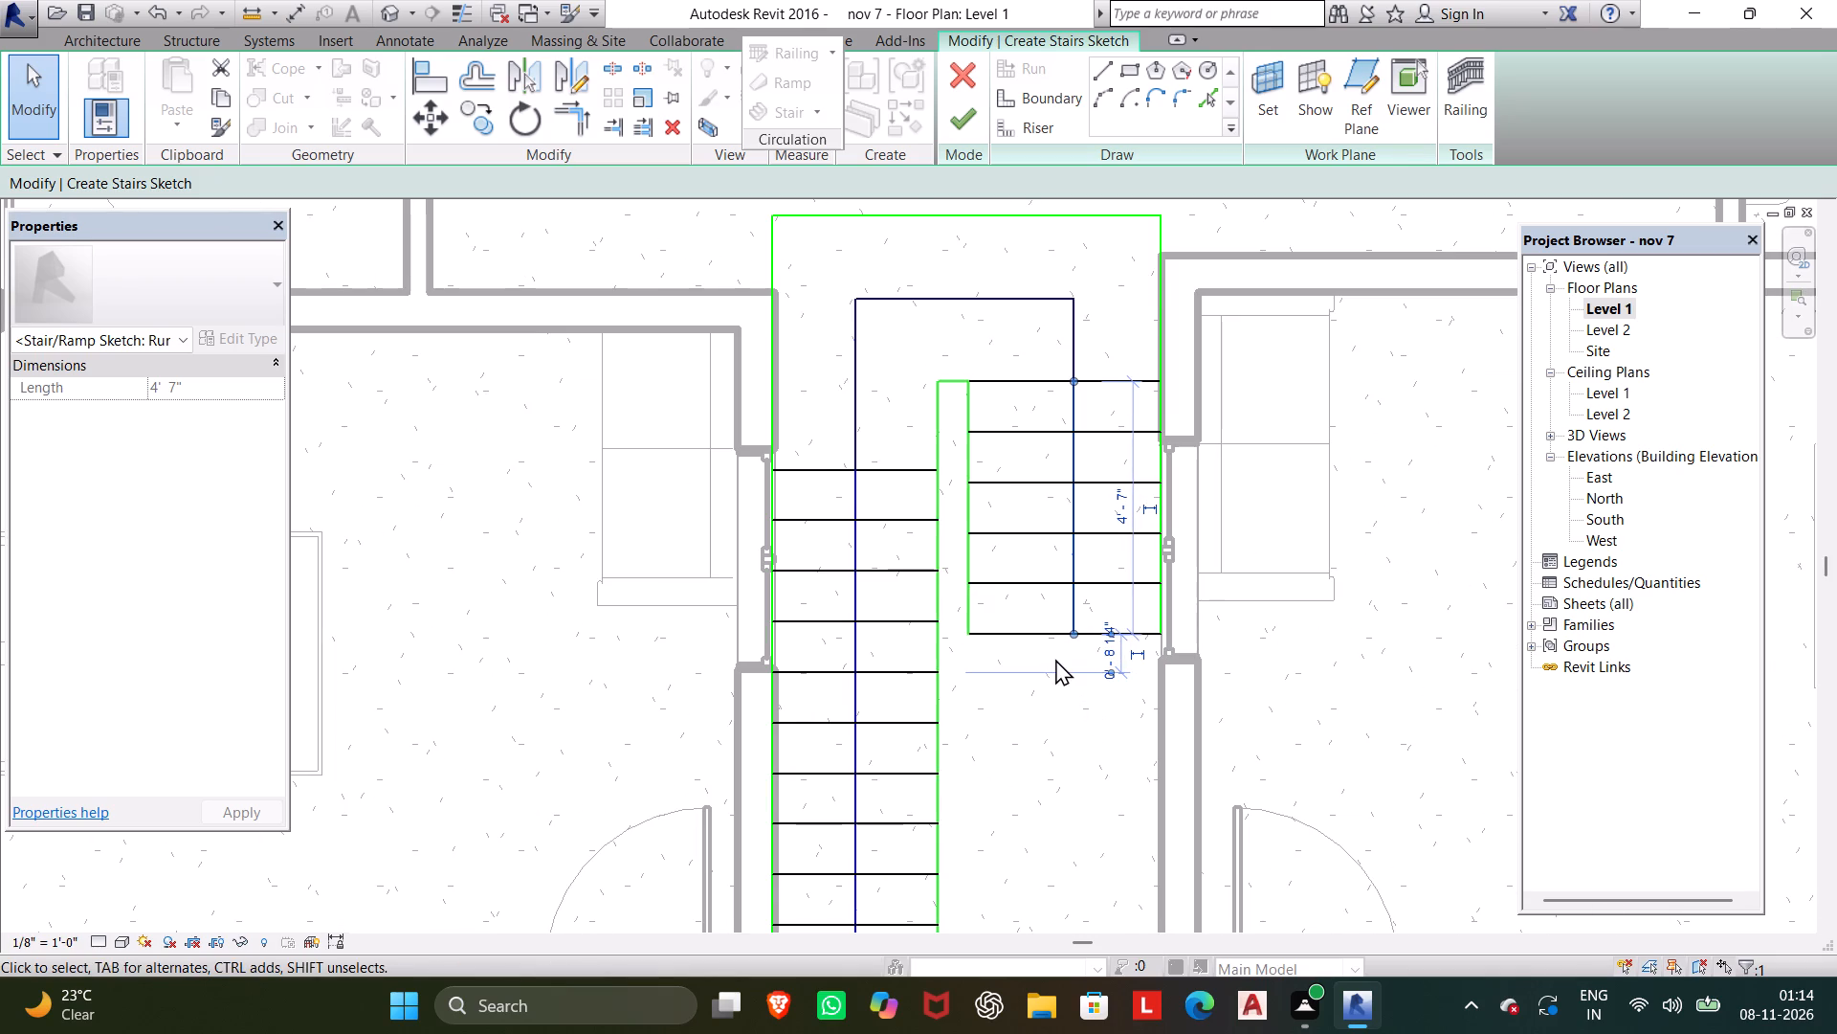
{"action": "left_click_drag", "start_coordinate": [1073, 632], "coordinate": [1077, 888]}
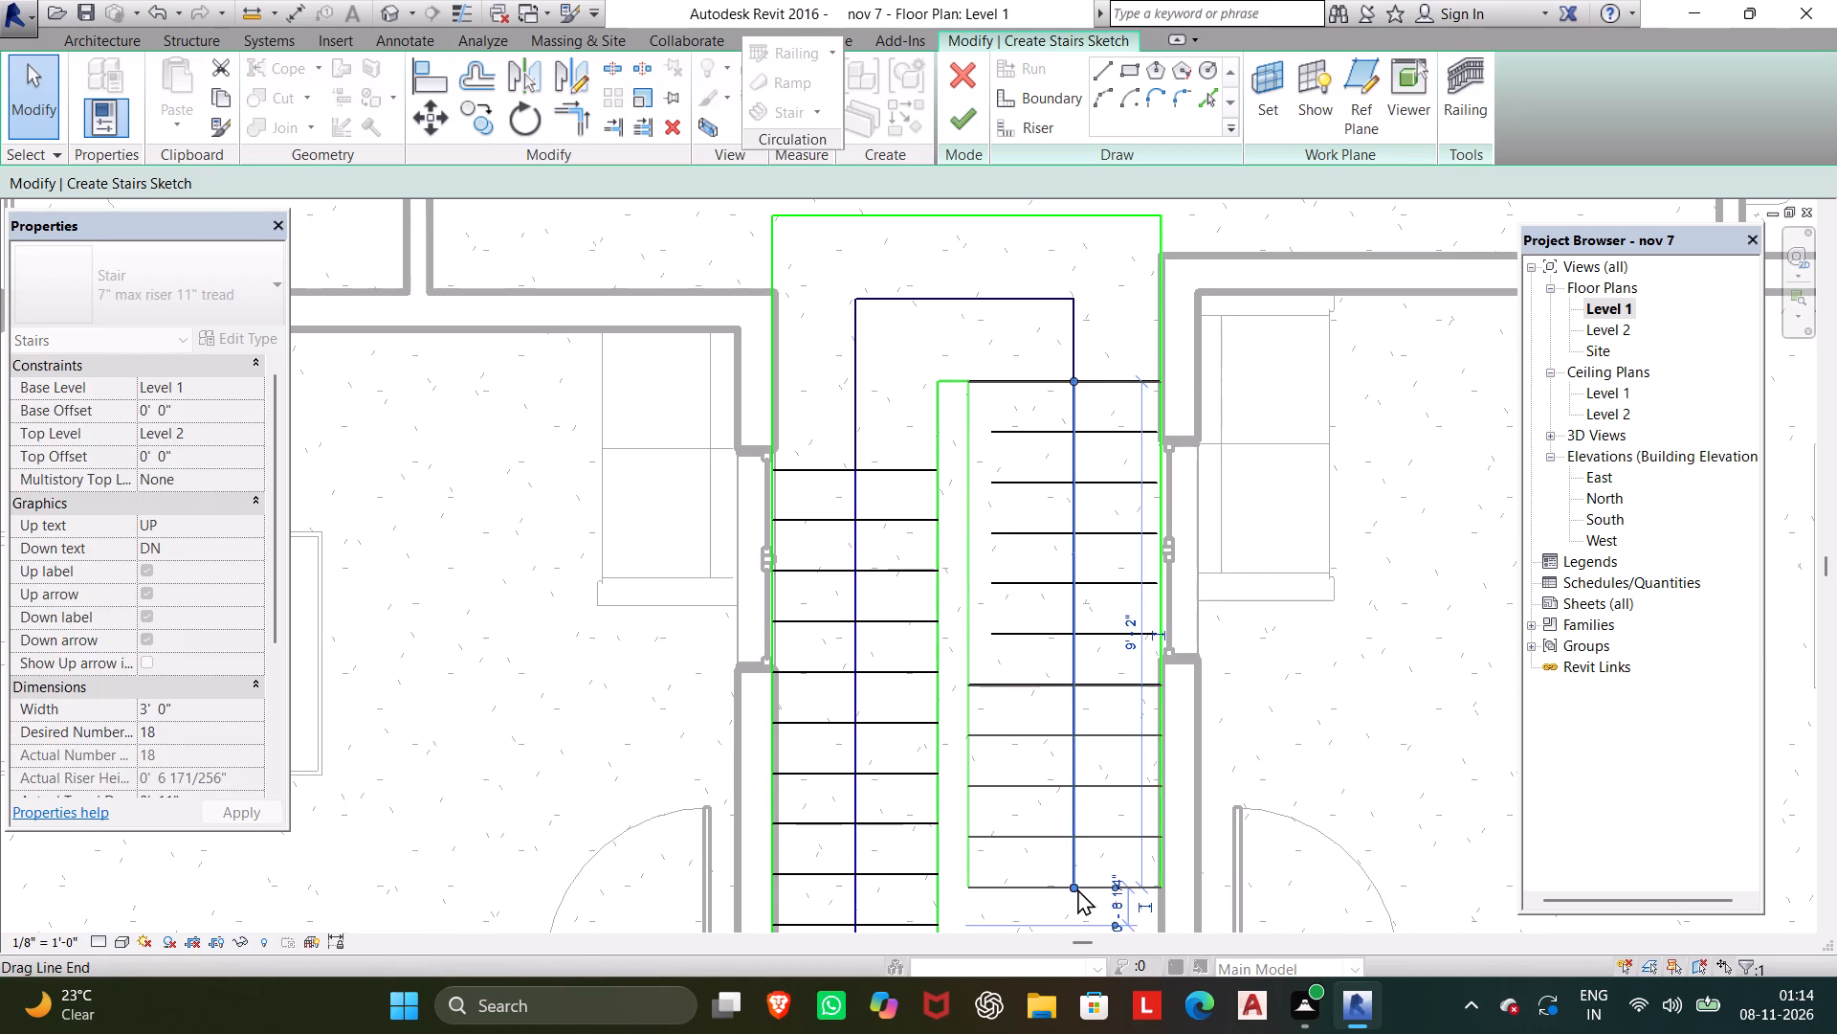
{"action": "scroll", "coordinate": [1077, 885], "scroll_direction": "down", "scroll_amount": 2}
{"action": "middle_click_drag", "start_coordinate": [1077, 877], "coordinate": [1093, 643]}
{"action": "scroll", "coordinate": [1053, 731], "scroll_direction": "up", "scroll_amount": 5}
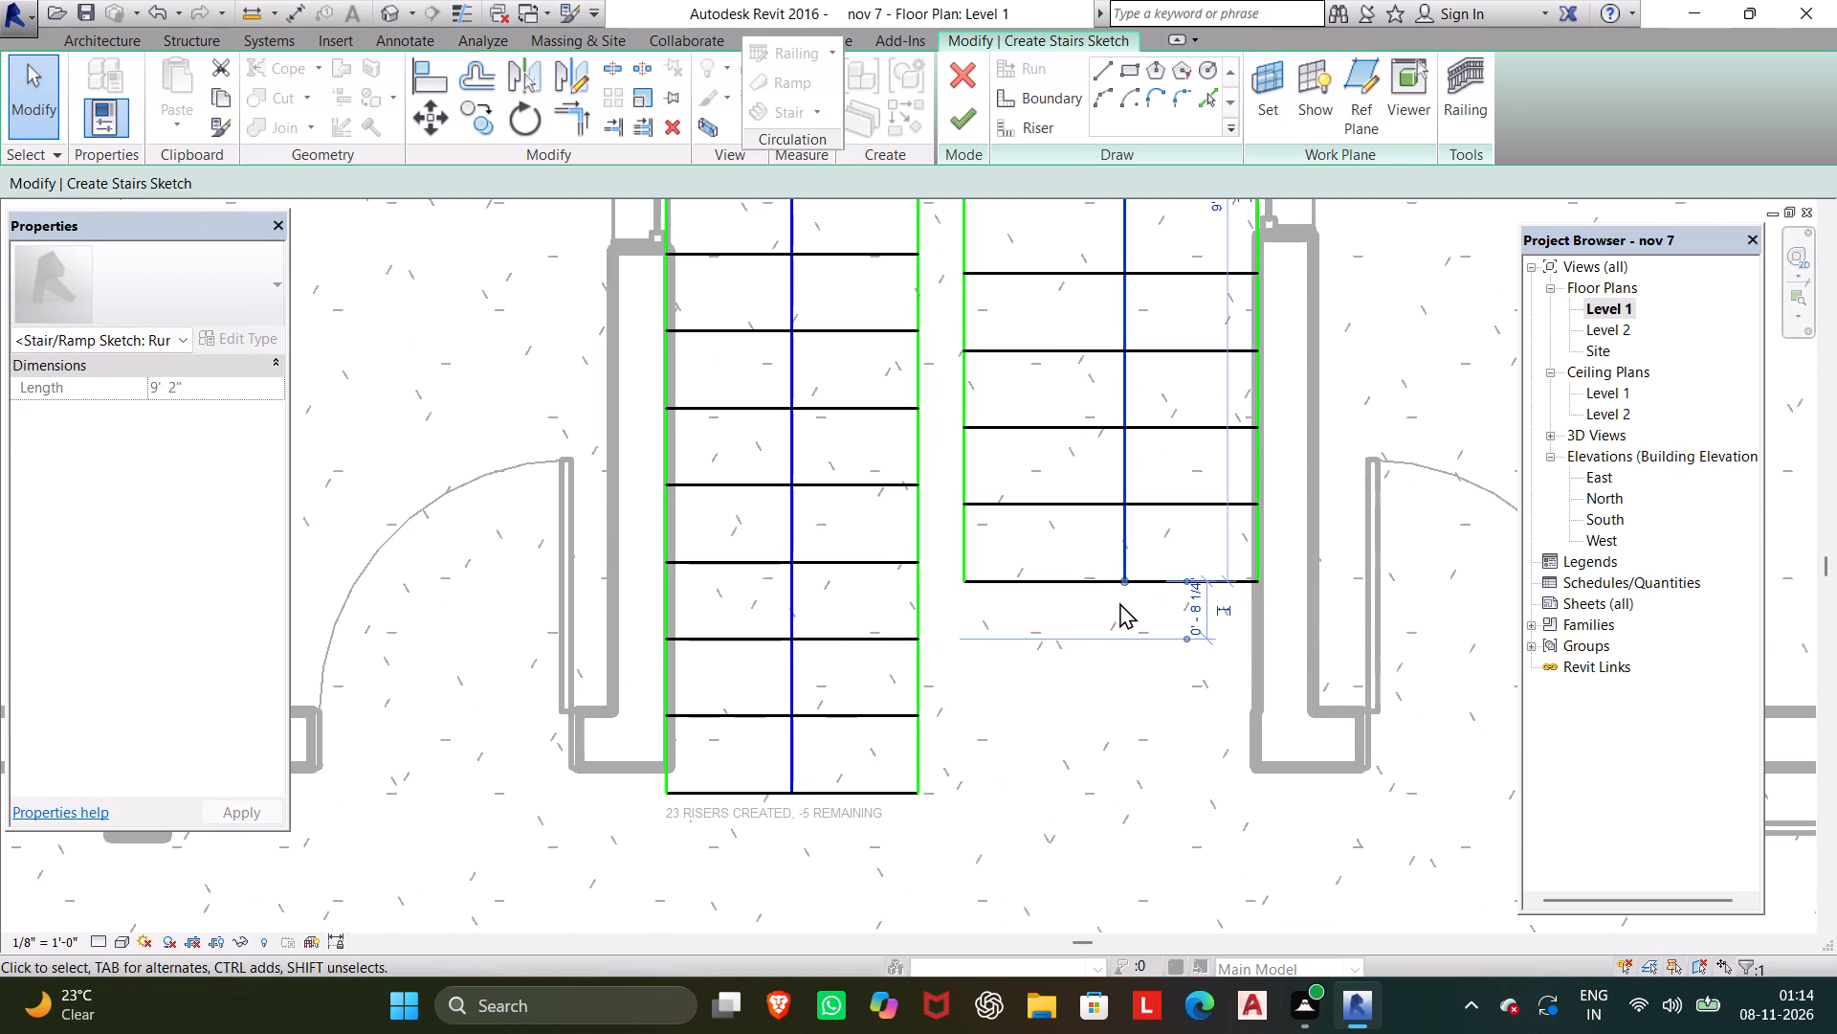
{"action": "left_click_drag", "start_coordinate": [1122, 584], "coordinate": [1127, 626]}
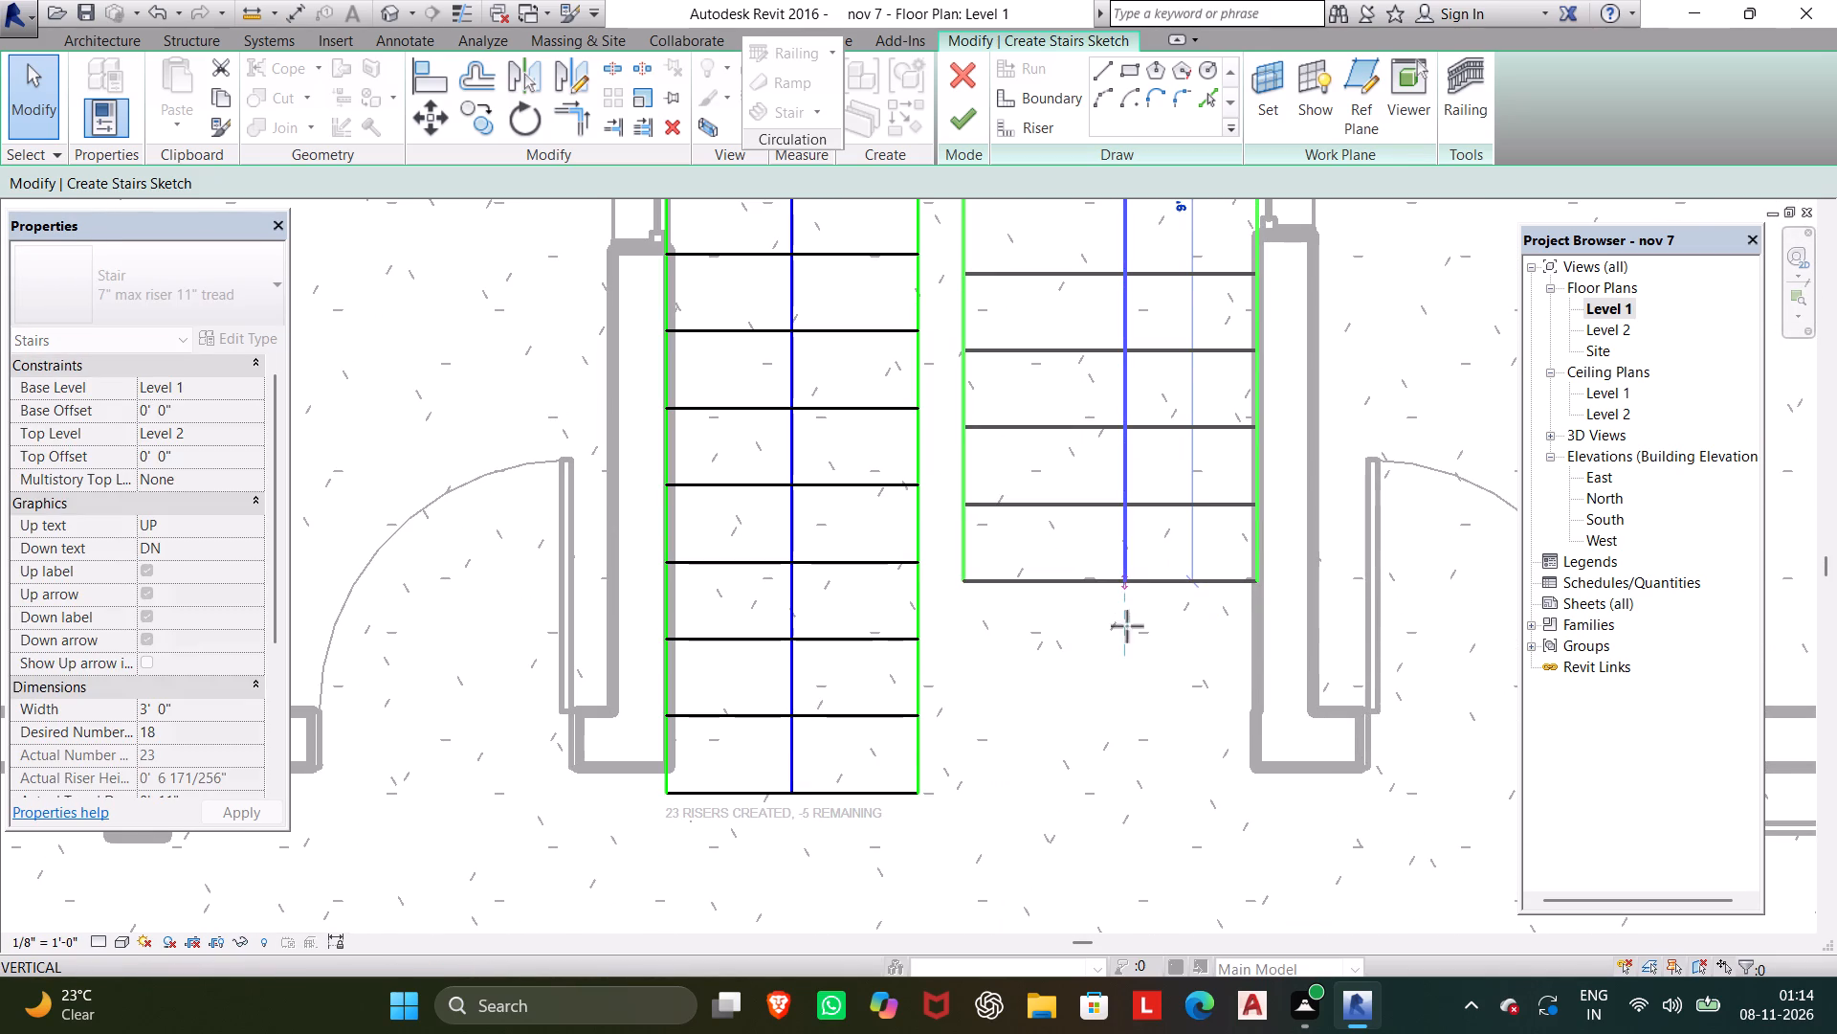
{"action": "left_click_drag", "start_coordinate": [1127, 626], "coordinate": [1121, 788]}
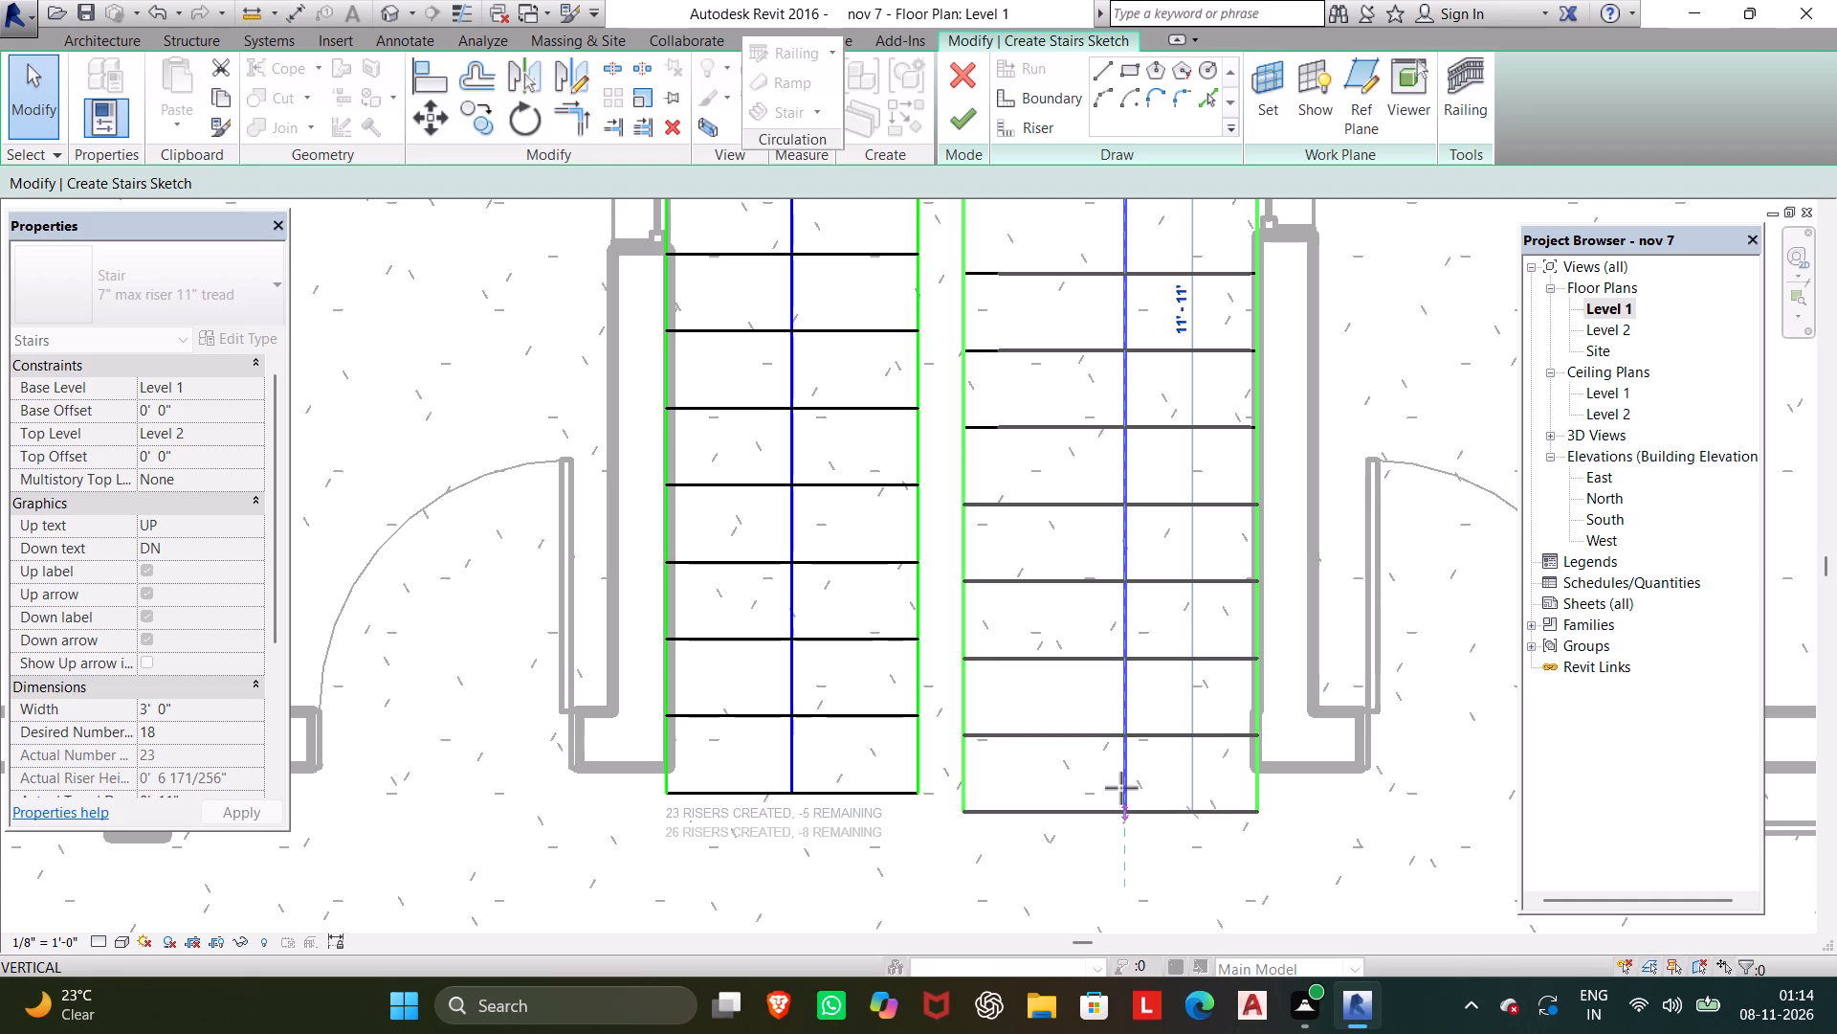
{"action": "left_click_drag", "start_coordinate": [1121, 788], "coordinate": [1121, 778]}
Finish the stair sketch and create the U-shaped stair.
{"action": "scroll", "coordinate": [1097, 773], "scroll_direction": "down", "scroll_amount": 5}
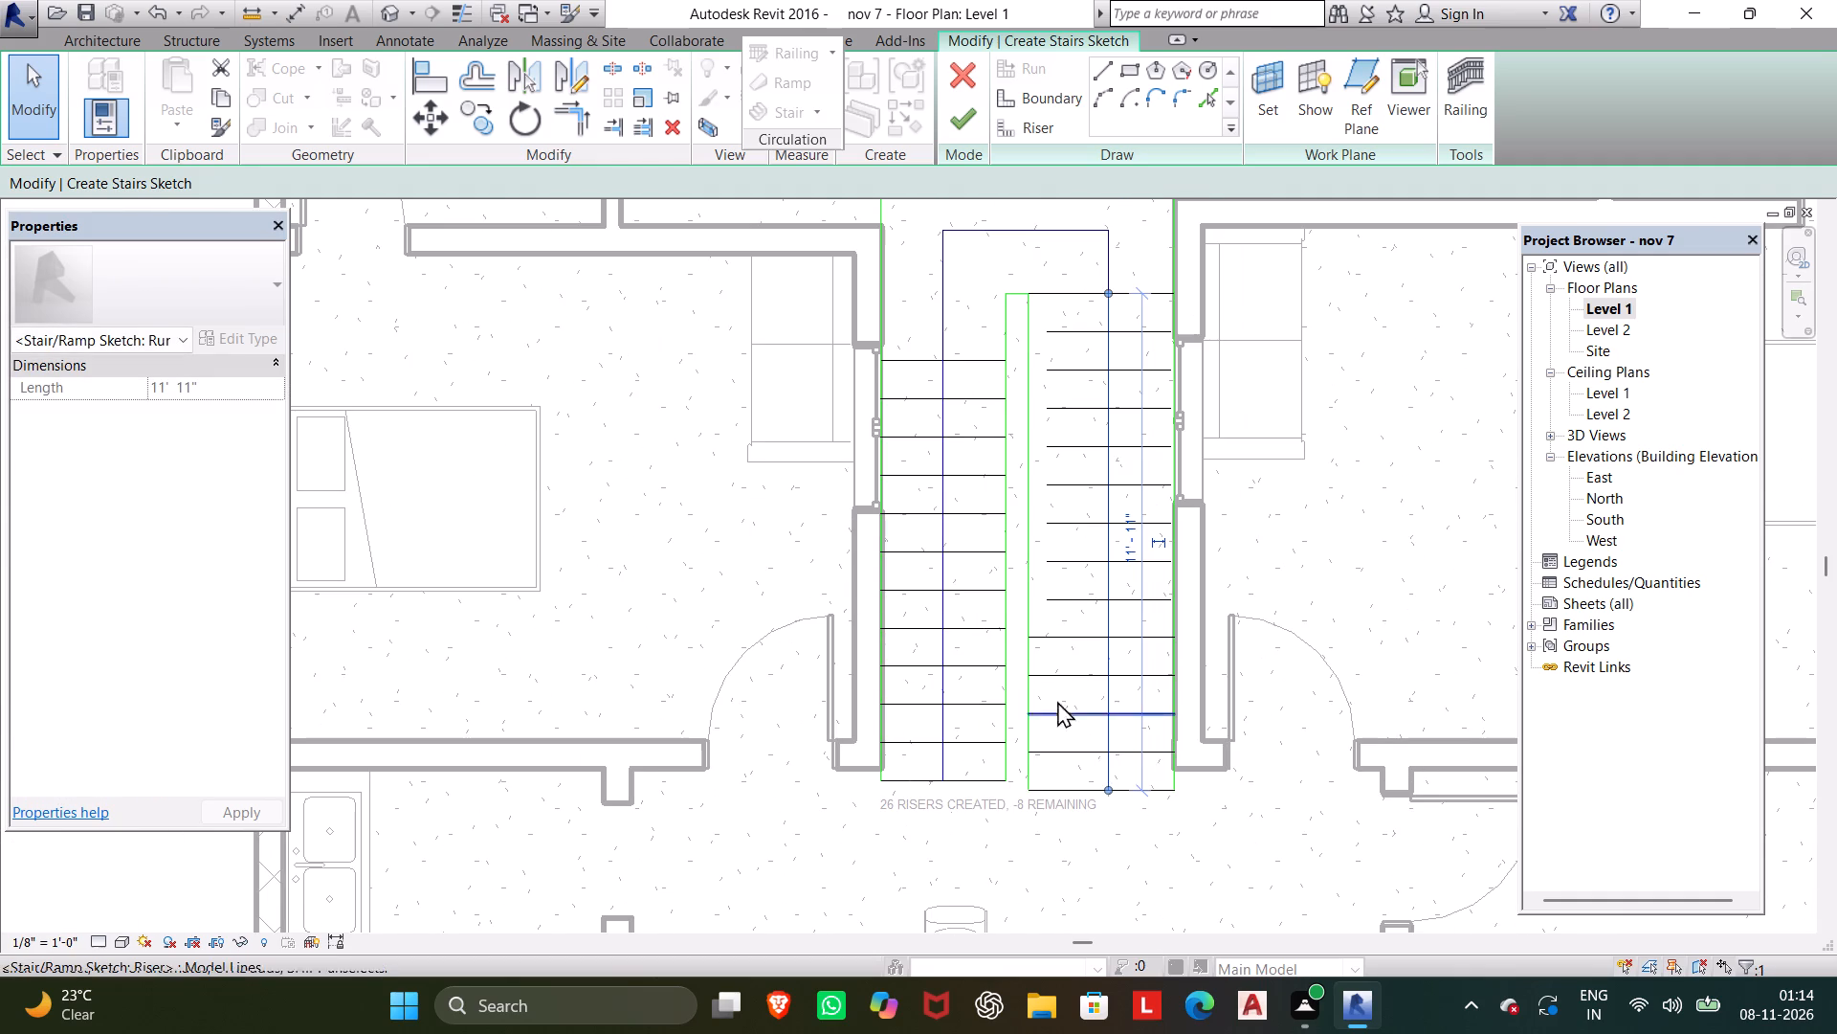
{"action": "left_click", "coordinate": [962, 129]}
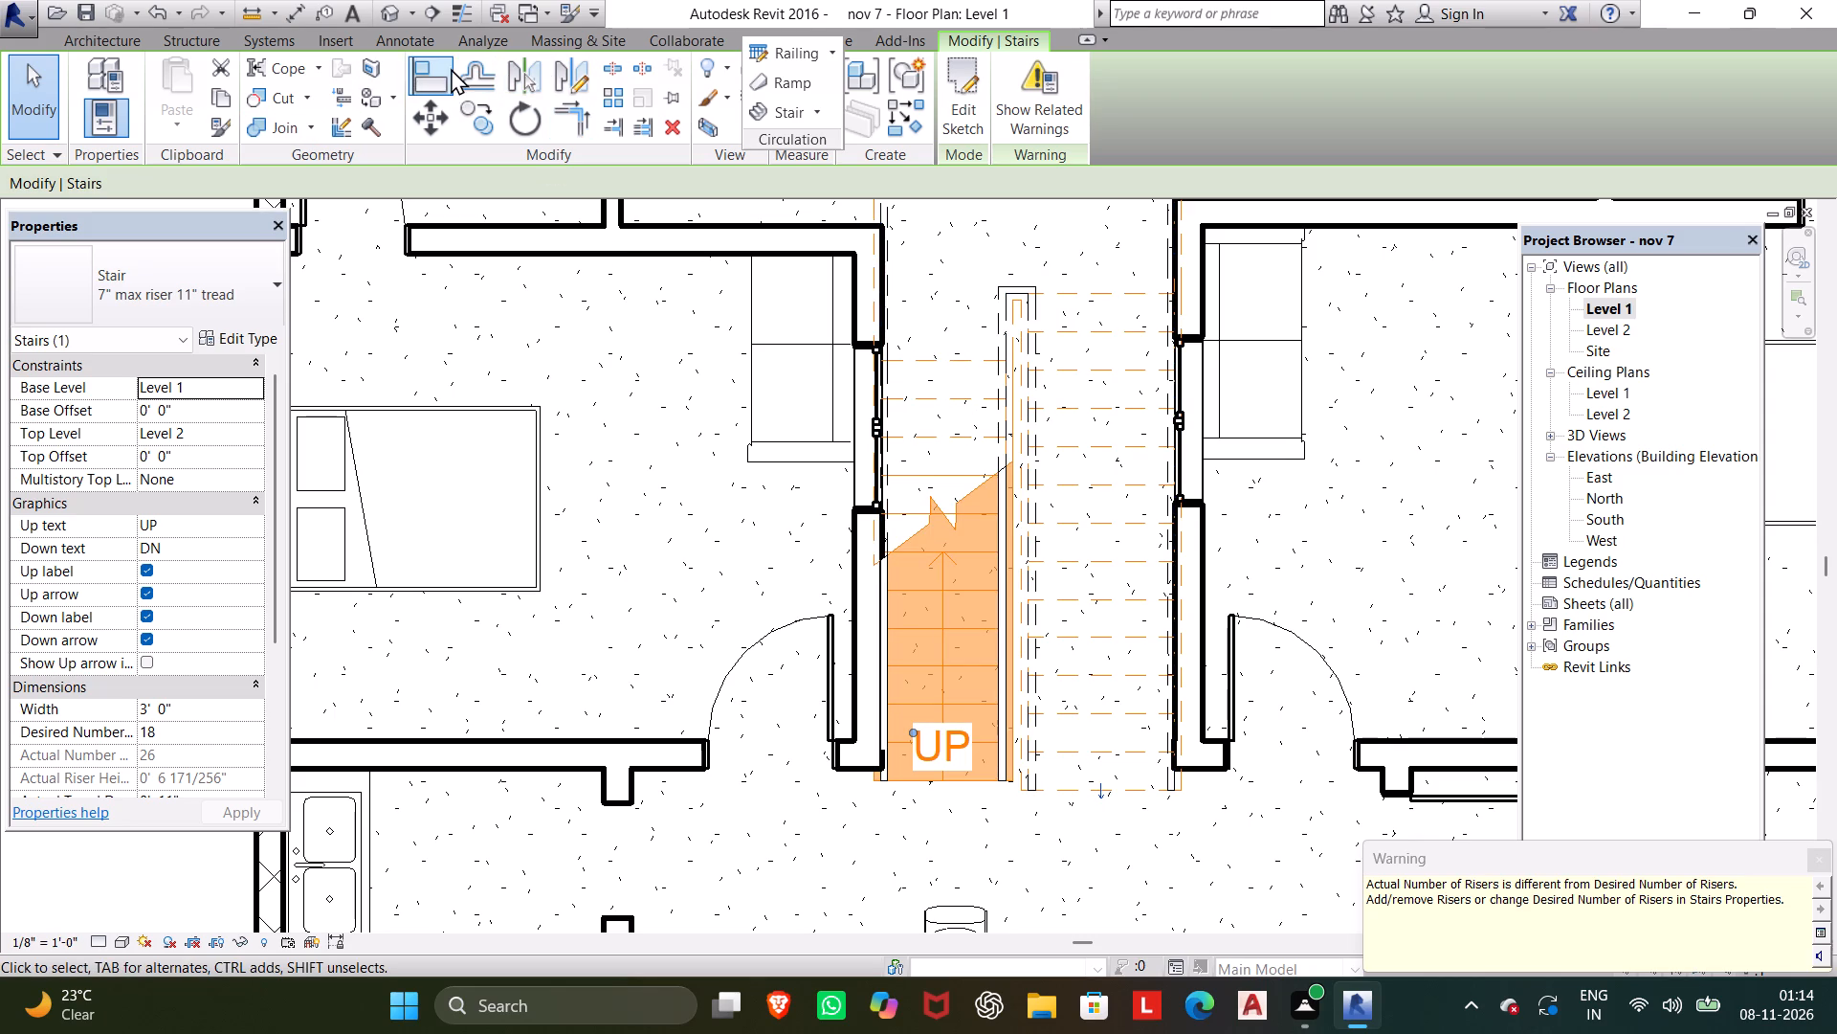
Examine the new U-shaped stair and its railings in 3D from several angles.
{"action": "left_click", "coordinate": [398, 12]}
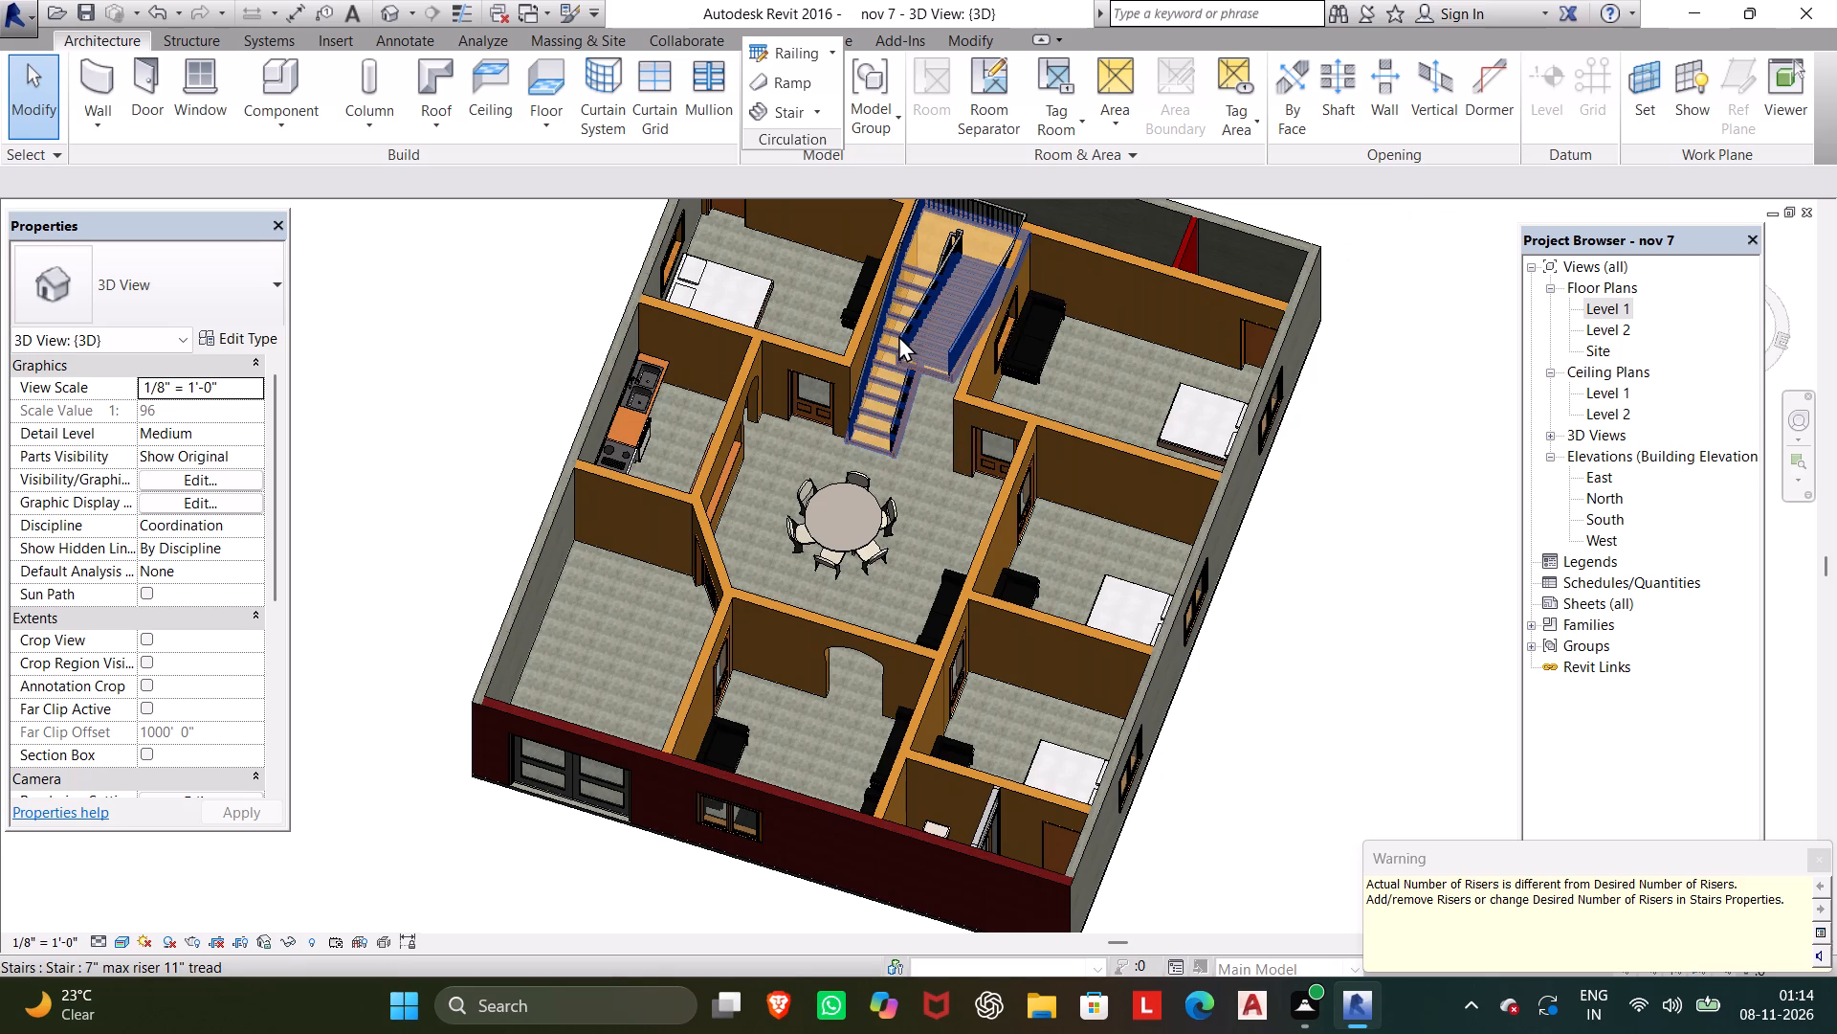
{"action": "middle_click_drag", "start_coordinate": [899, 337], "coordinate": [1082, 226]}
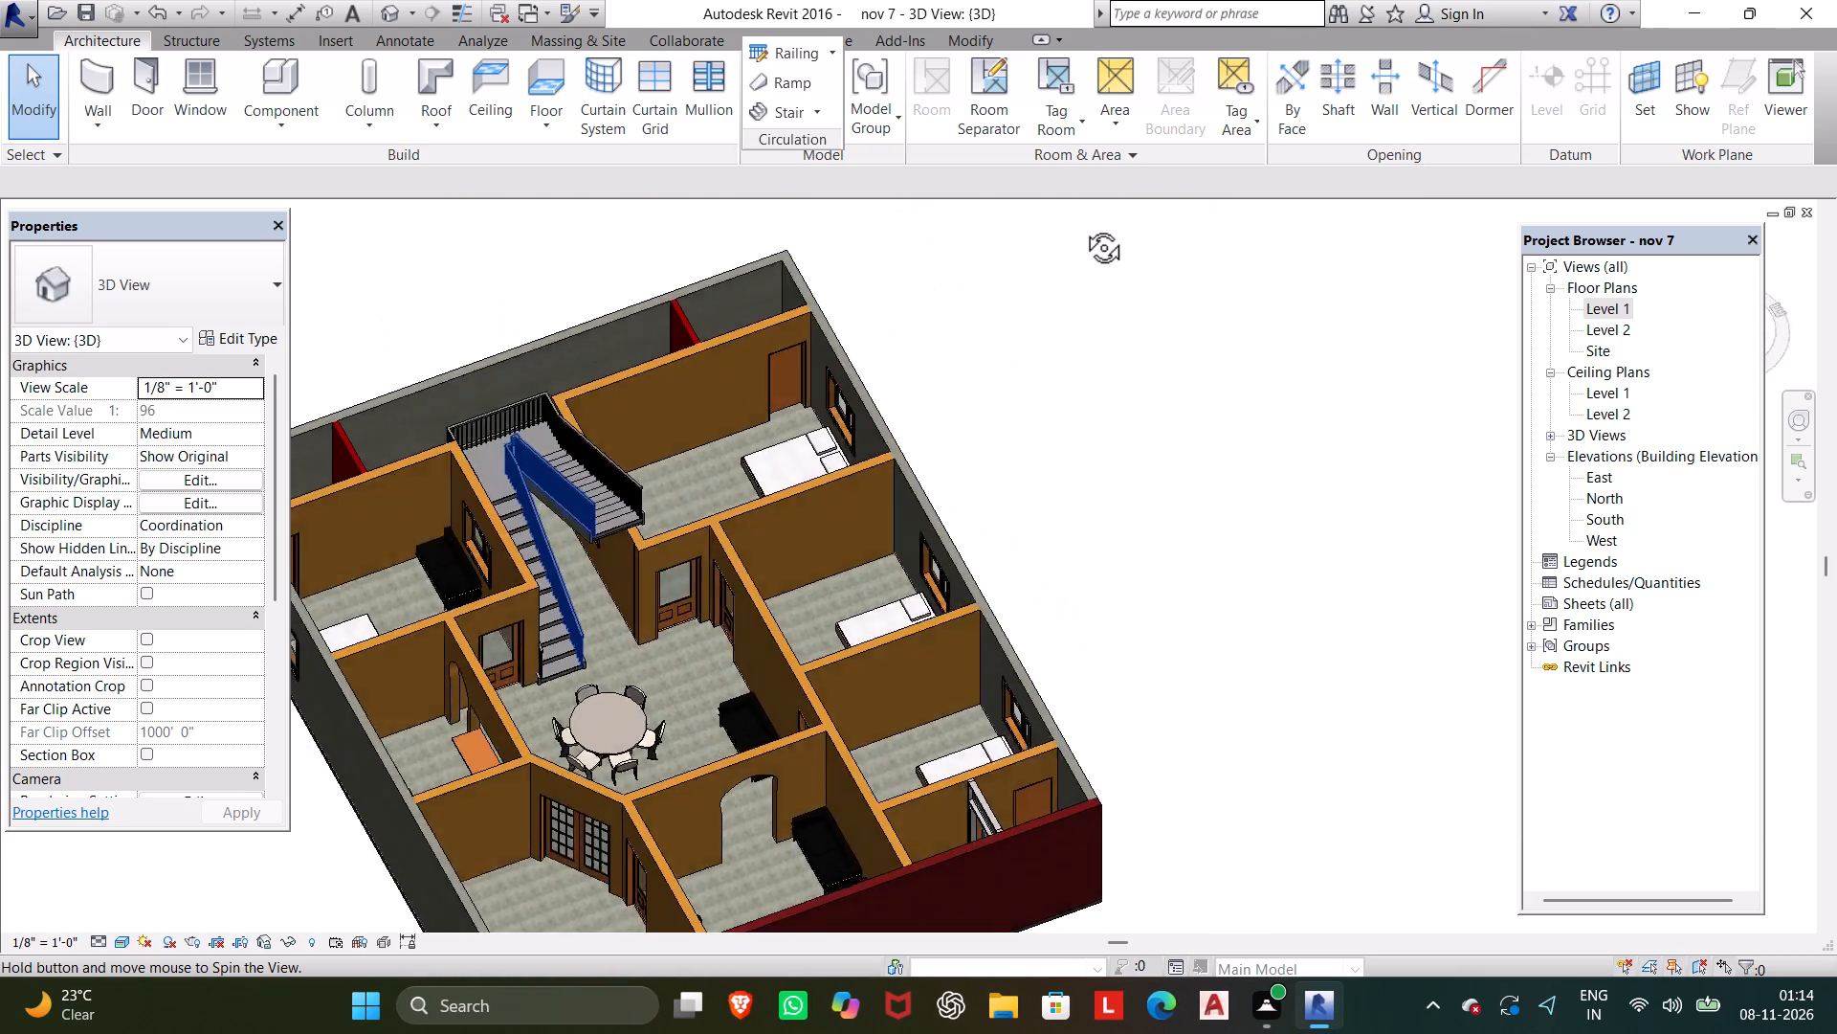
{"action": "middle_click_drag", "start_coordinate": [1082, 226], "coordinate": [988, 254]}
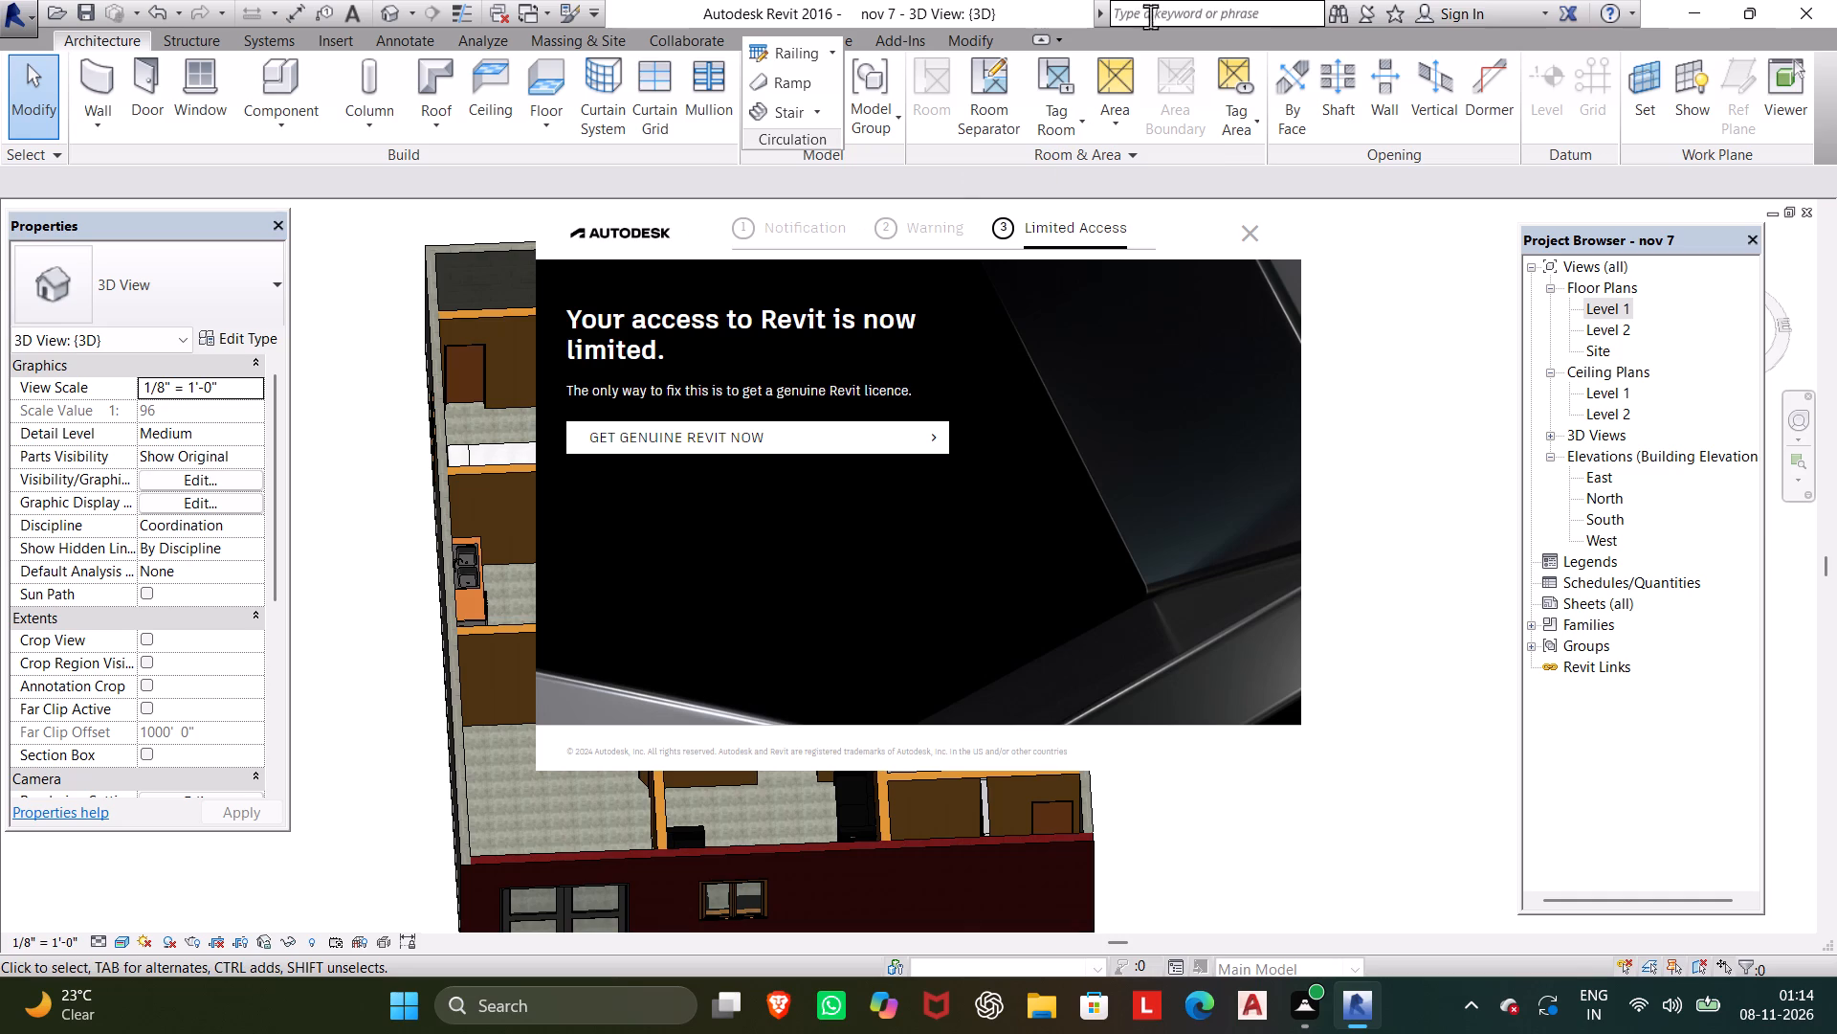
{"action": "left_click", "coordinate": [1249, 234]}
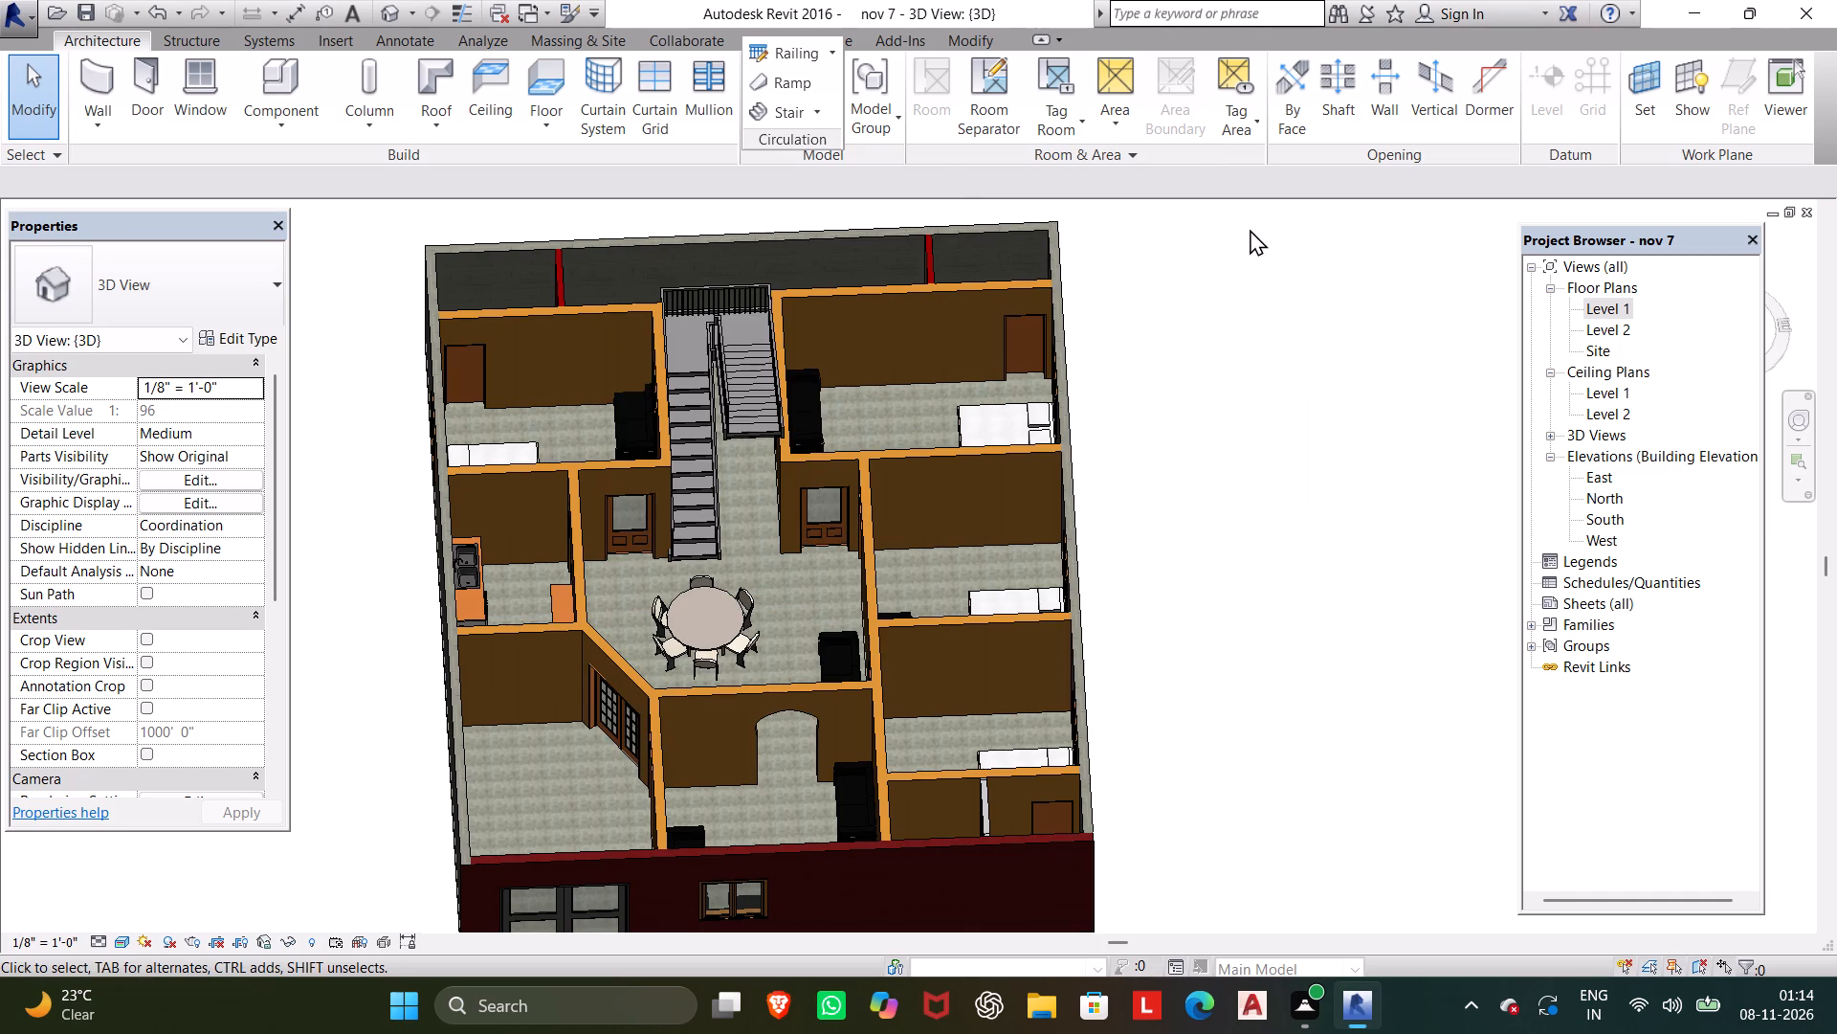
{"action": "middle_click_drag", "start_coordinate": [685, 456], "coordinate": [619, 466], "text": "shift"}
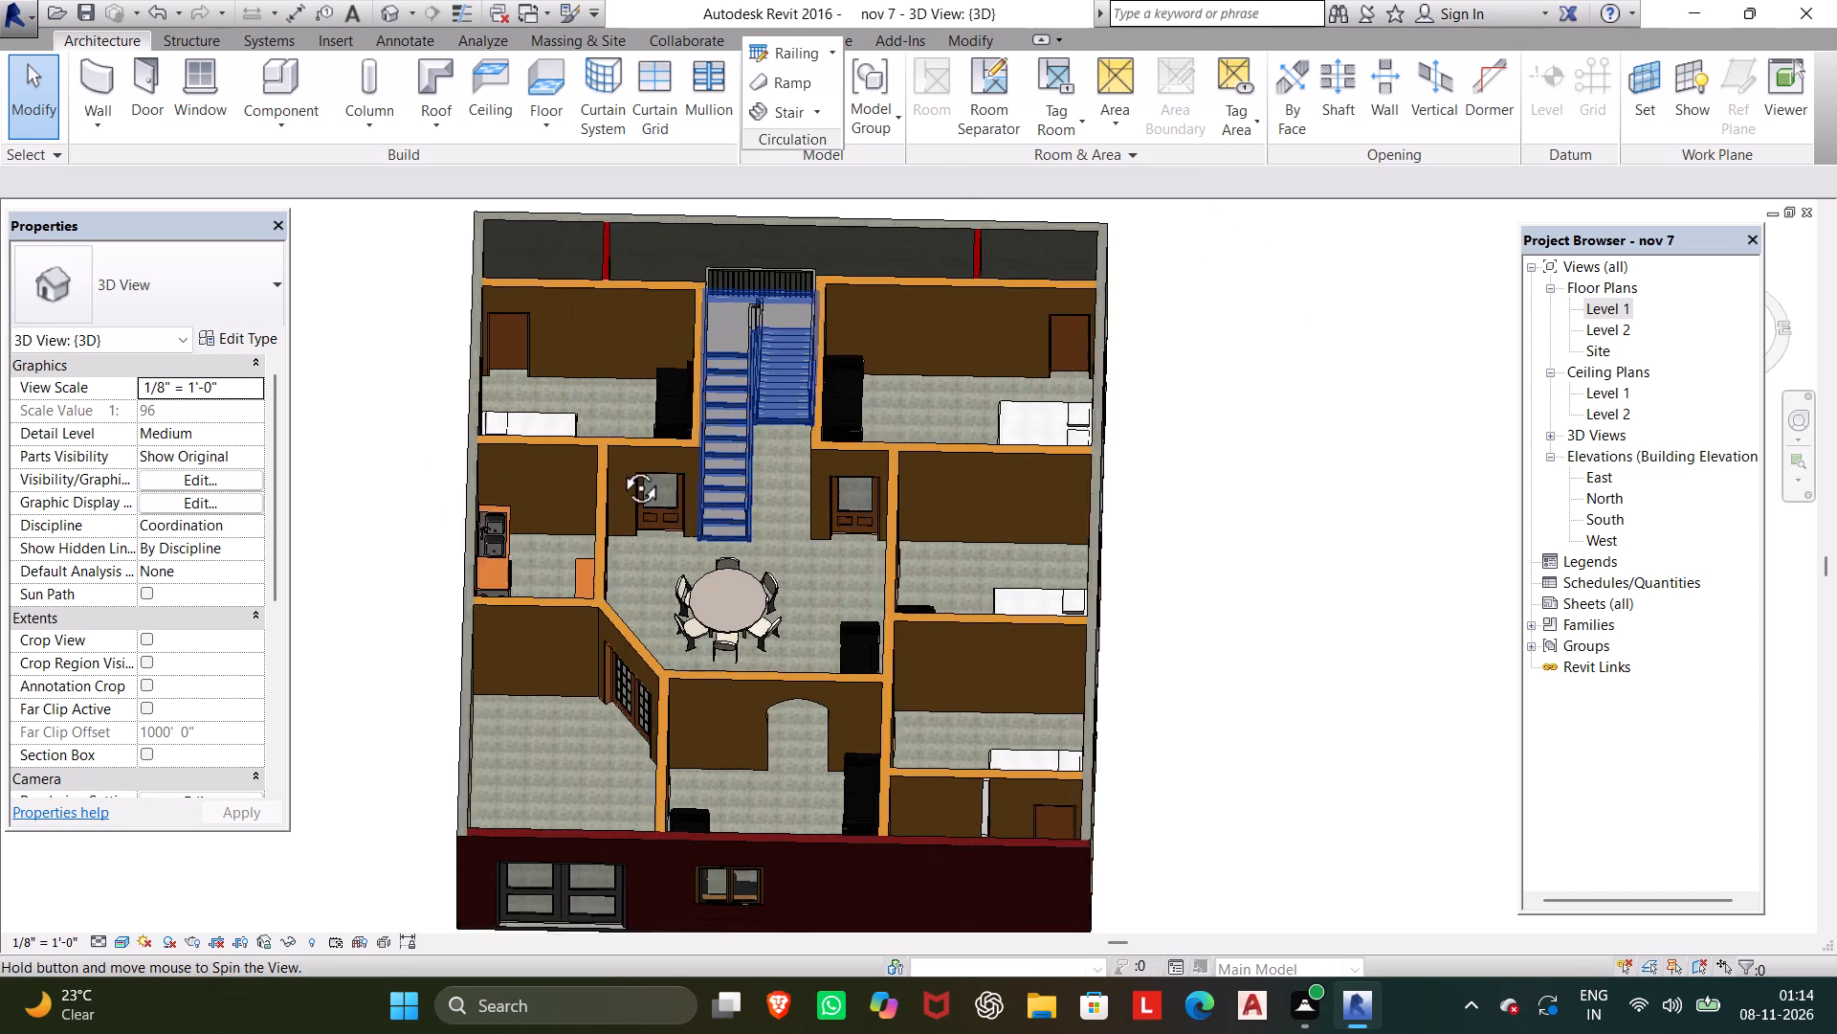
{"action": "middle_click_drag", "start_coordinate": [619, 466], "coordinate": [829, 511], "text": "shift"}
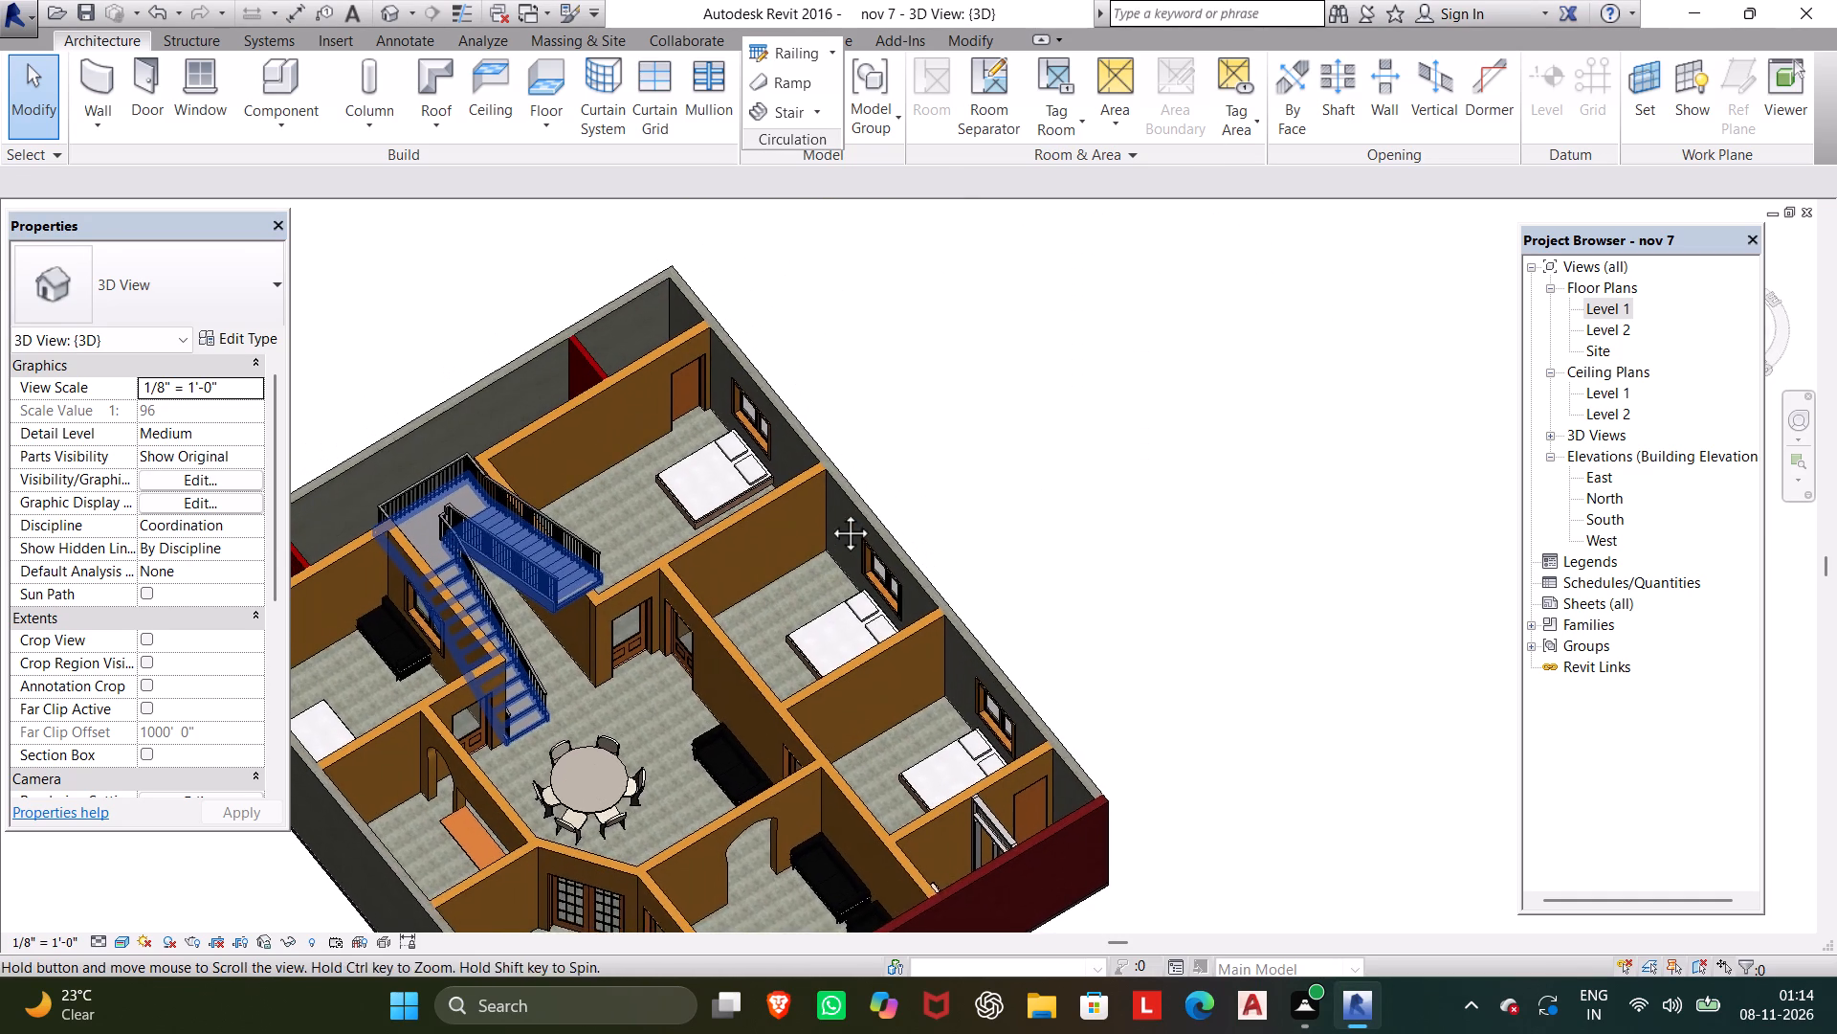
{"action": "middle_click_drag", "start_coordinate": [829, 511], "coordinate": [829, 513], "text": "shift"}
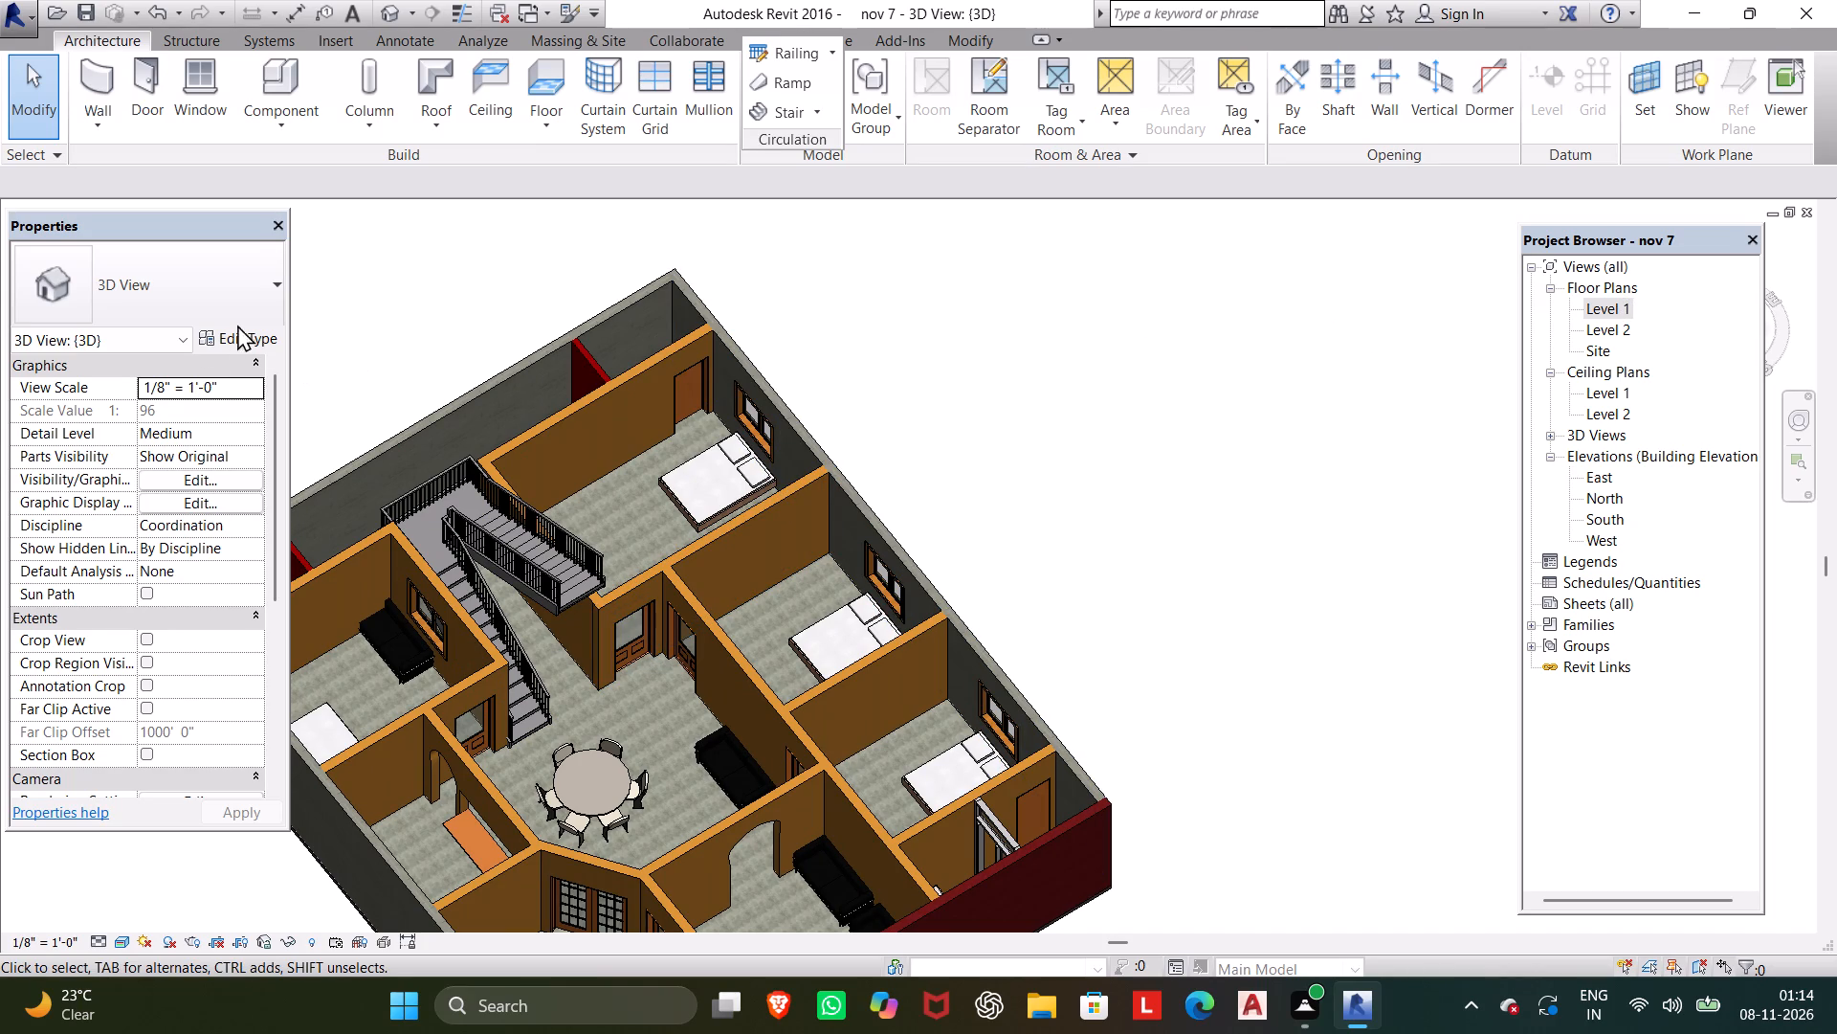
Review the type parameters of the 7" max riser 11" tread stair, including its stringer settings.
{"action": "left_click", "coordinate": [520, 538]}
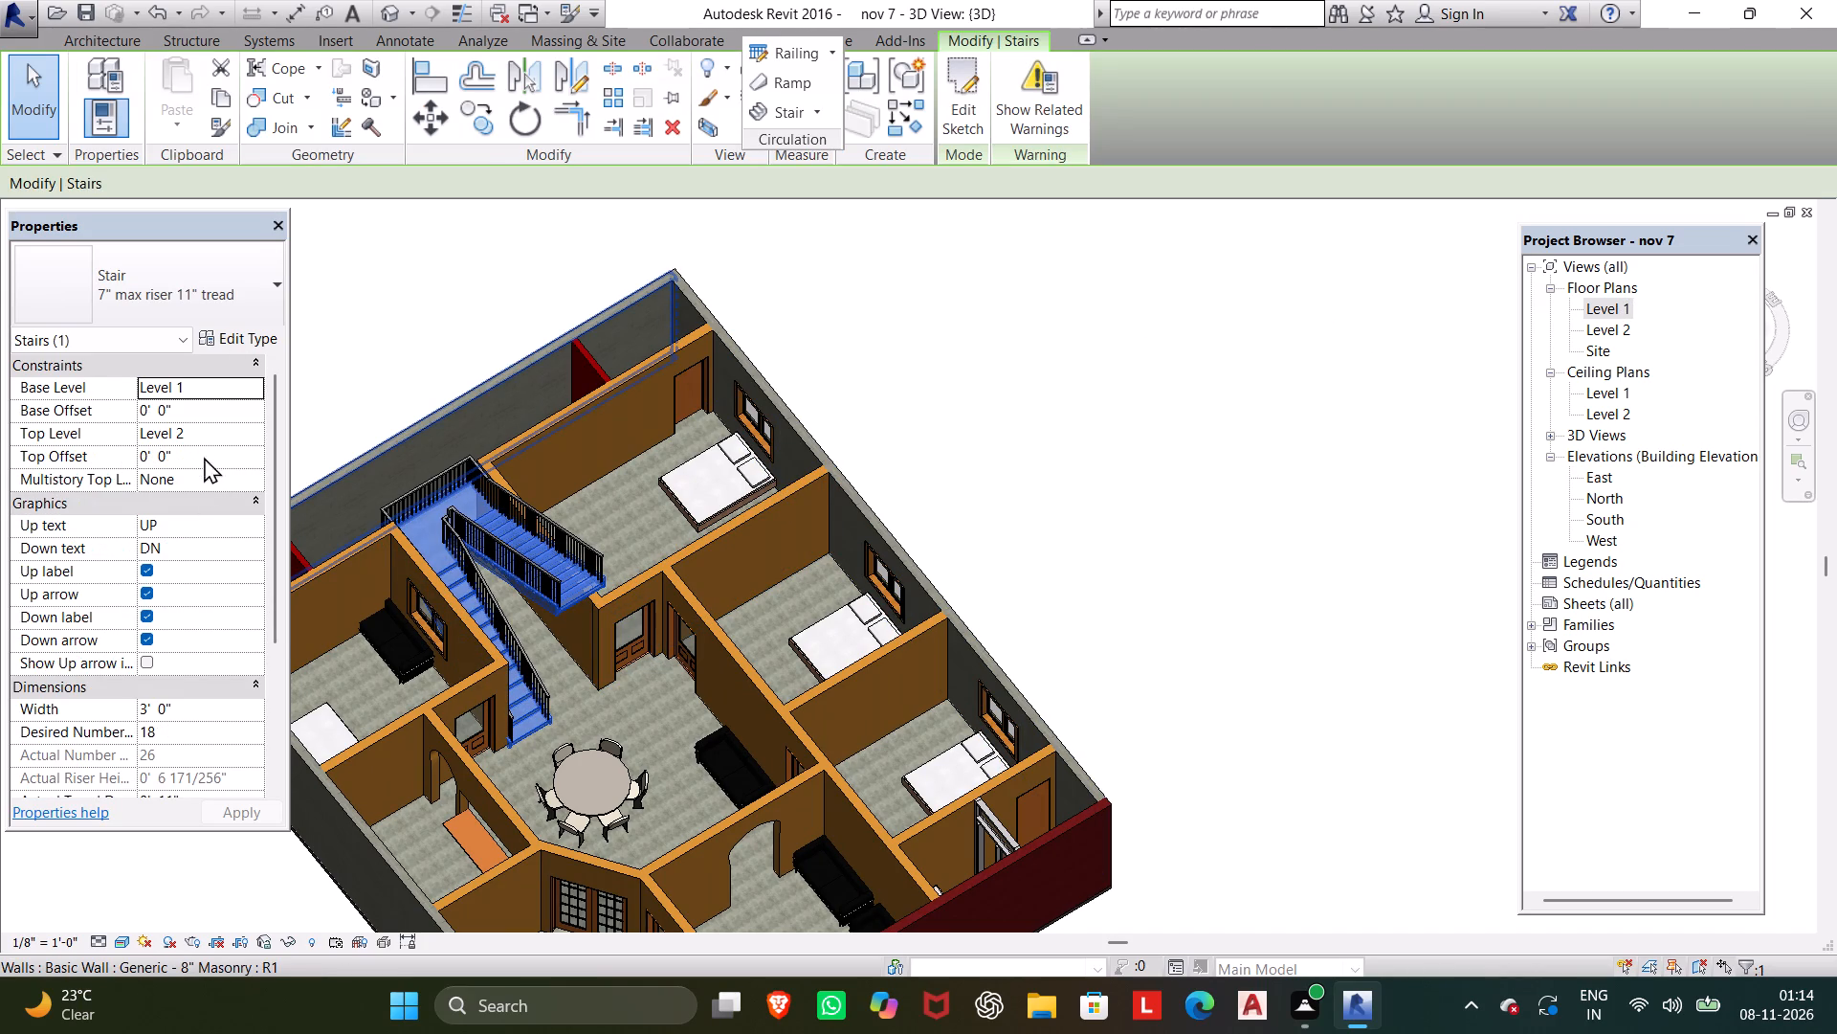
{"action": "left_click", "coordinate": [207, 331]}
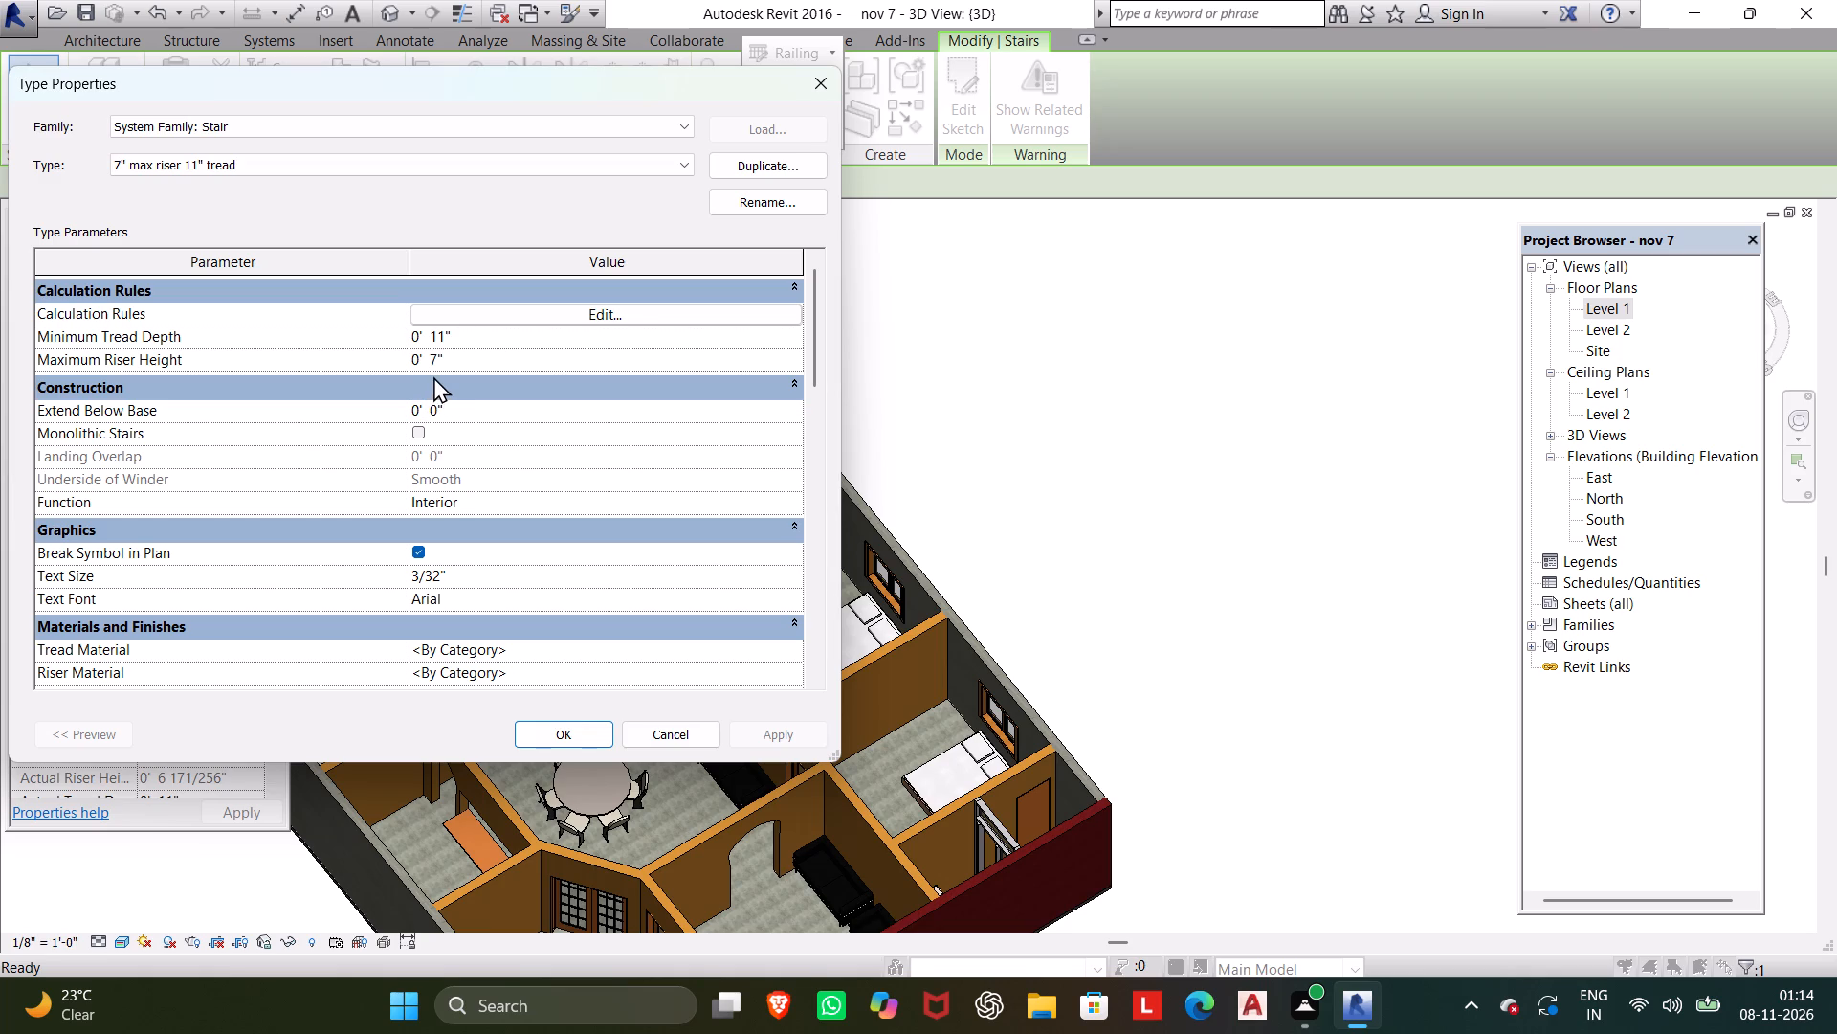
{"action": "scroll", "coordinate": [483, 359], "scroll_direction": "down", "scroll_amount": 1}
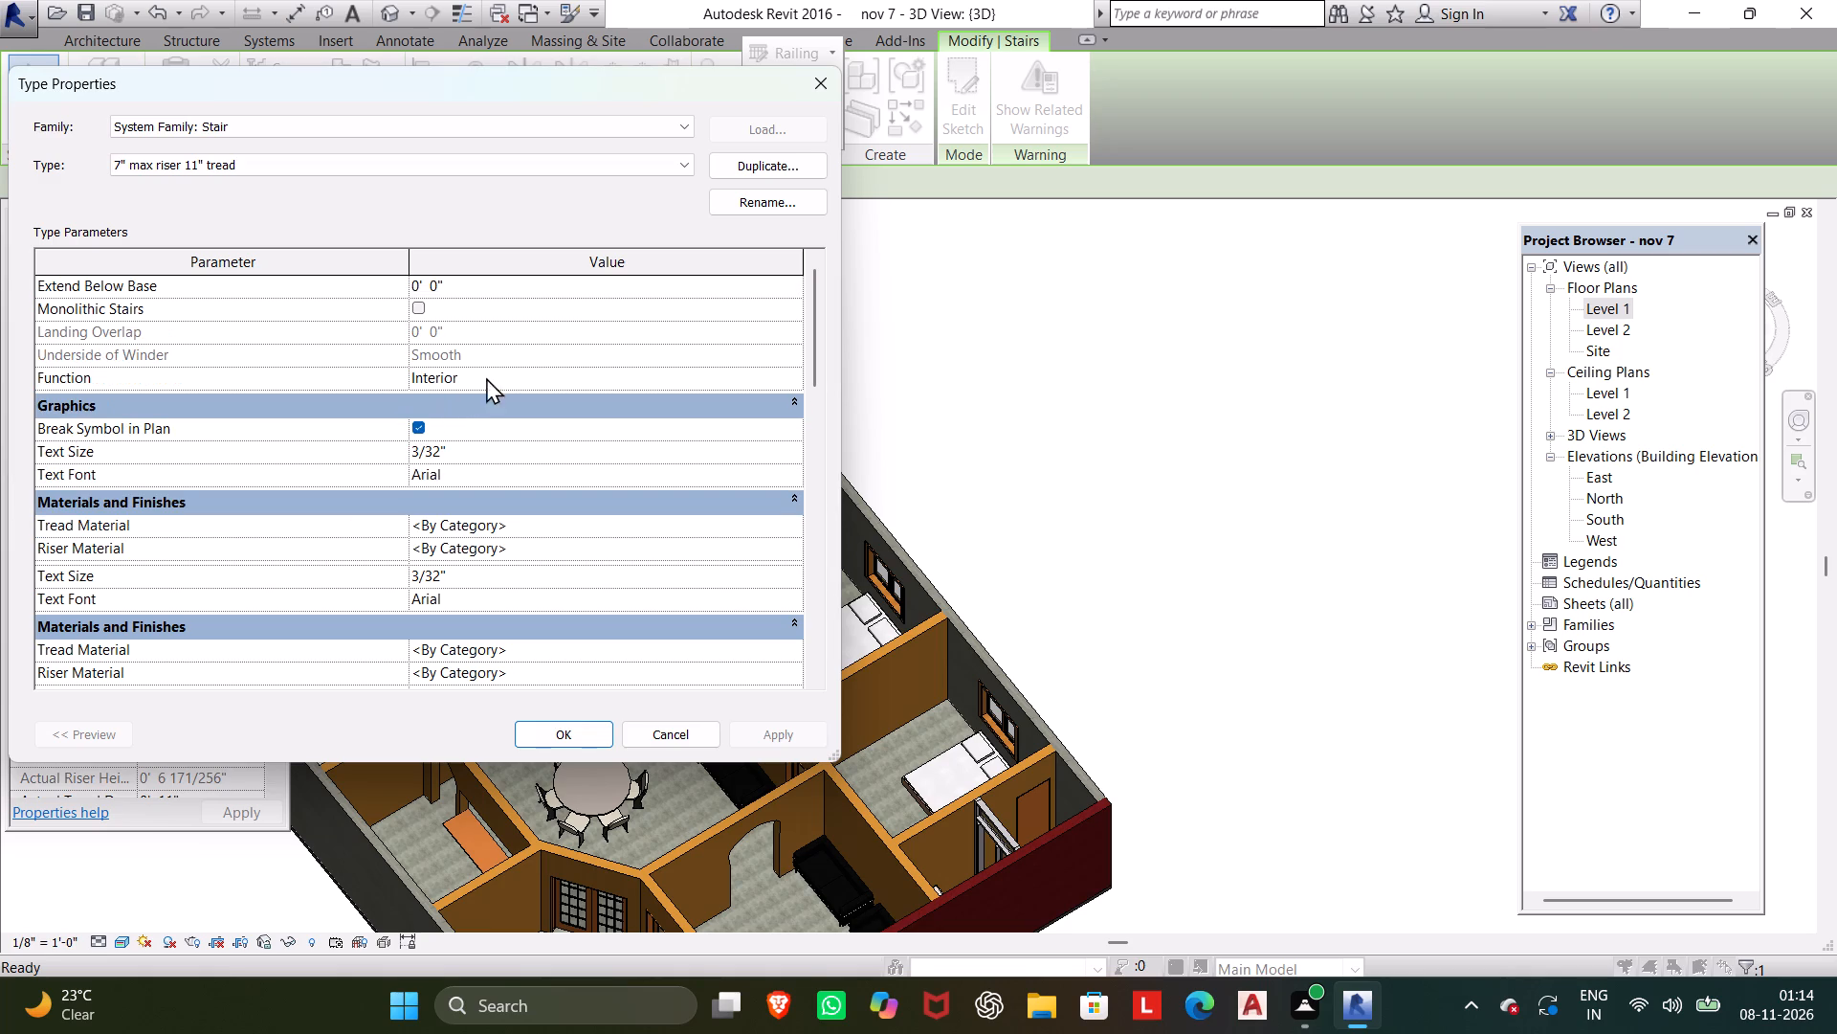
{"action": "scroll", "coordinate": [496, 415], "scroll_direction": "down", "scroll_amount": 8}
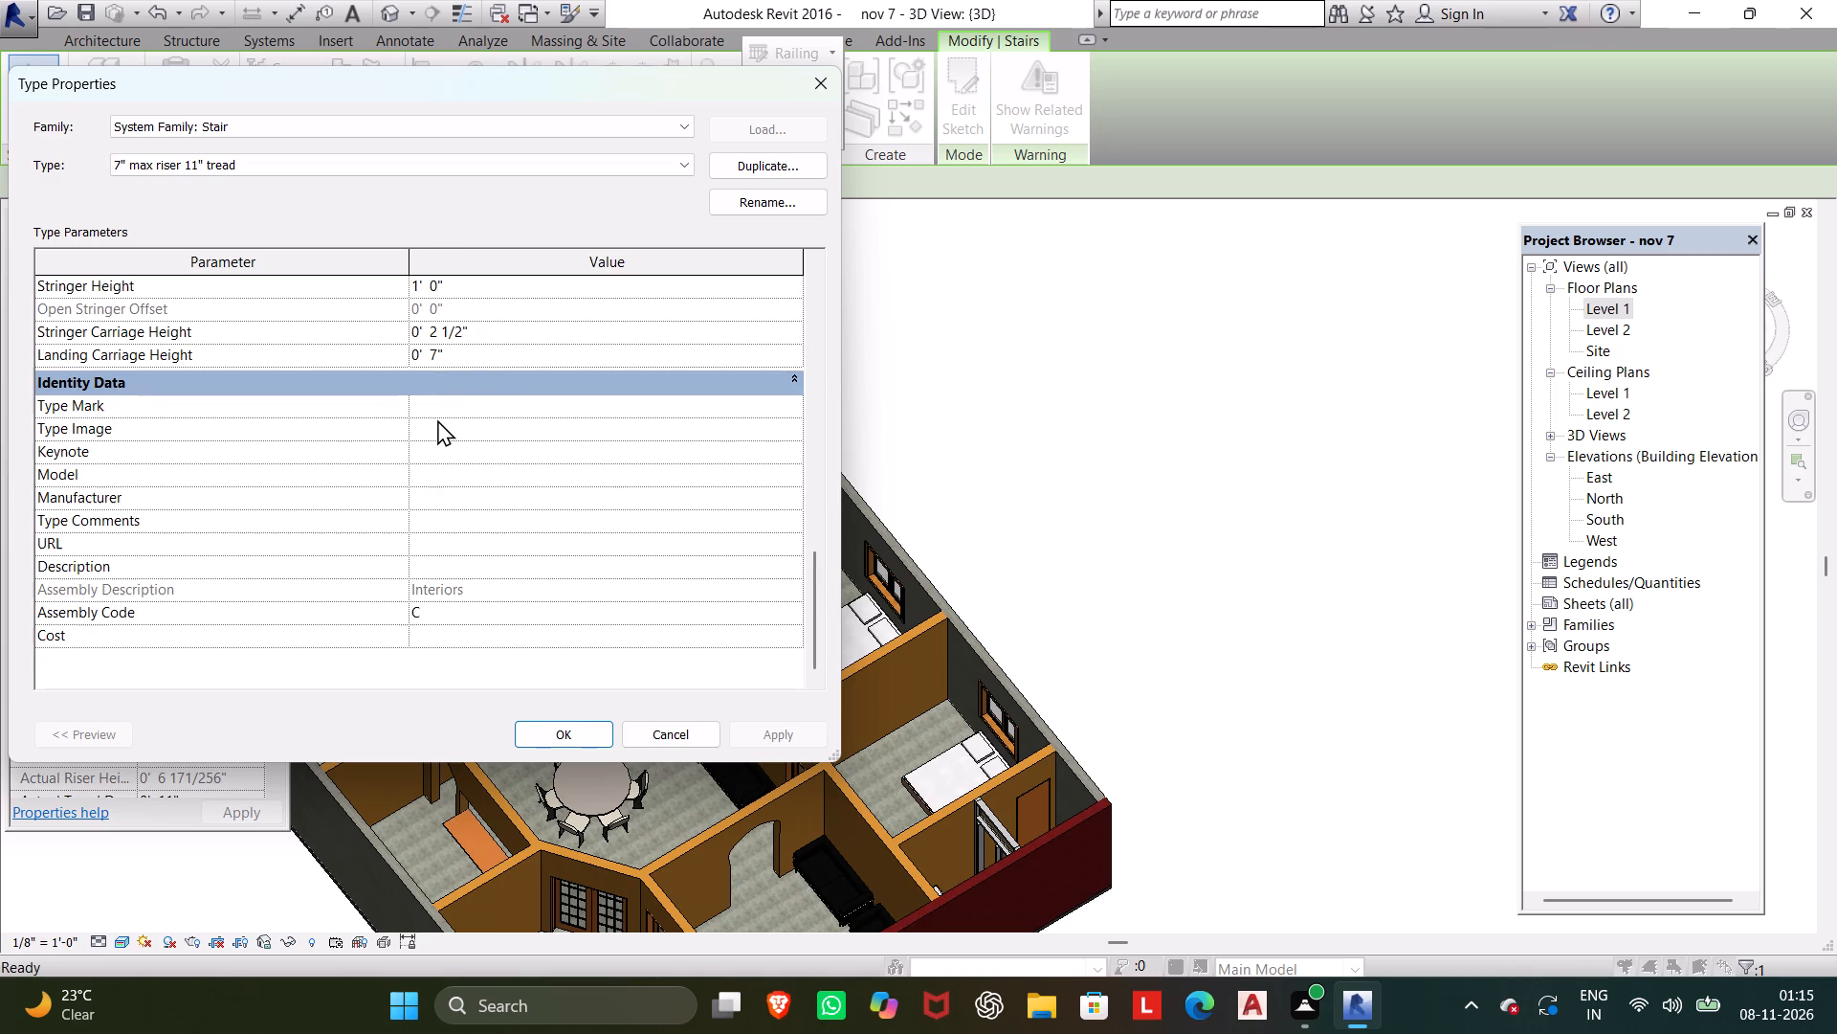
{"action": "scroll", "coordinate": [439, 393], "scroll_direction": "up", "scroll_amount": 1}
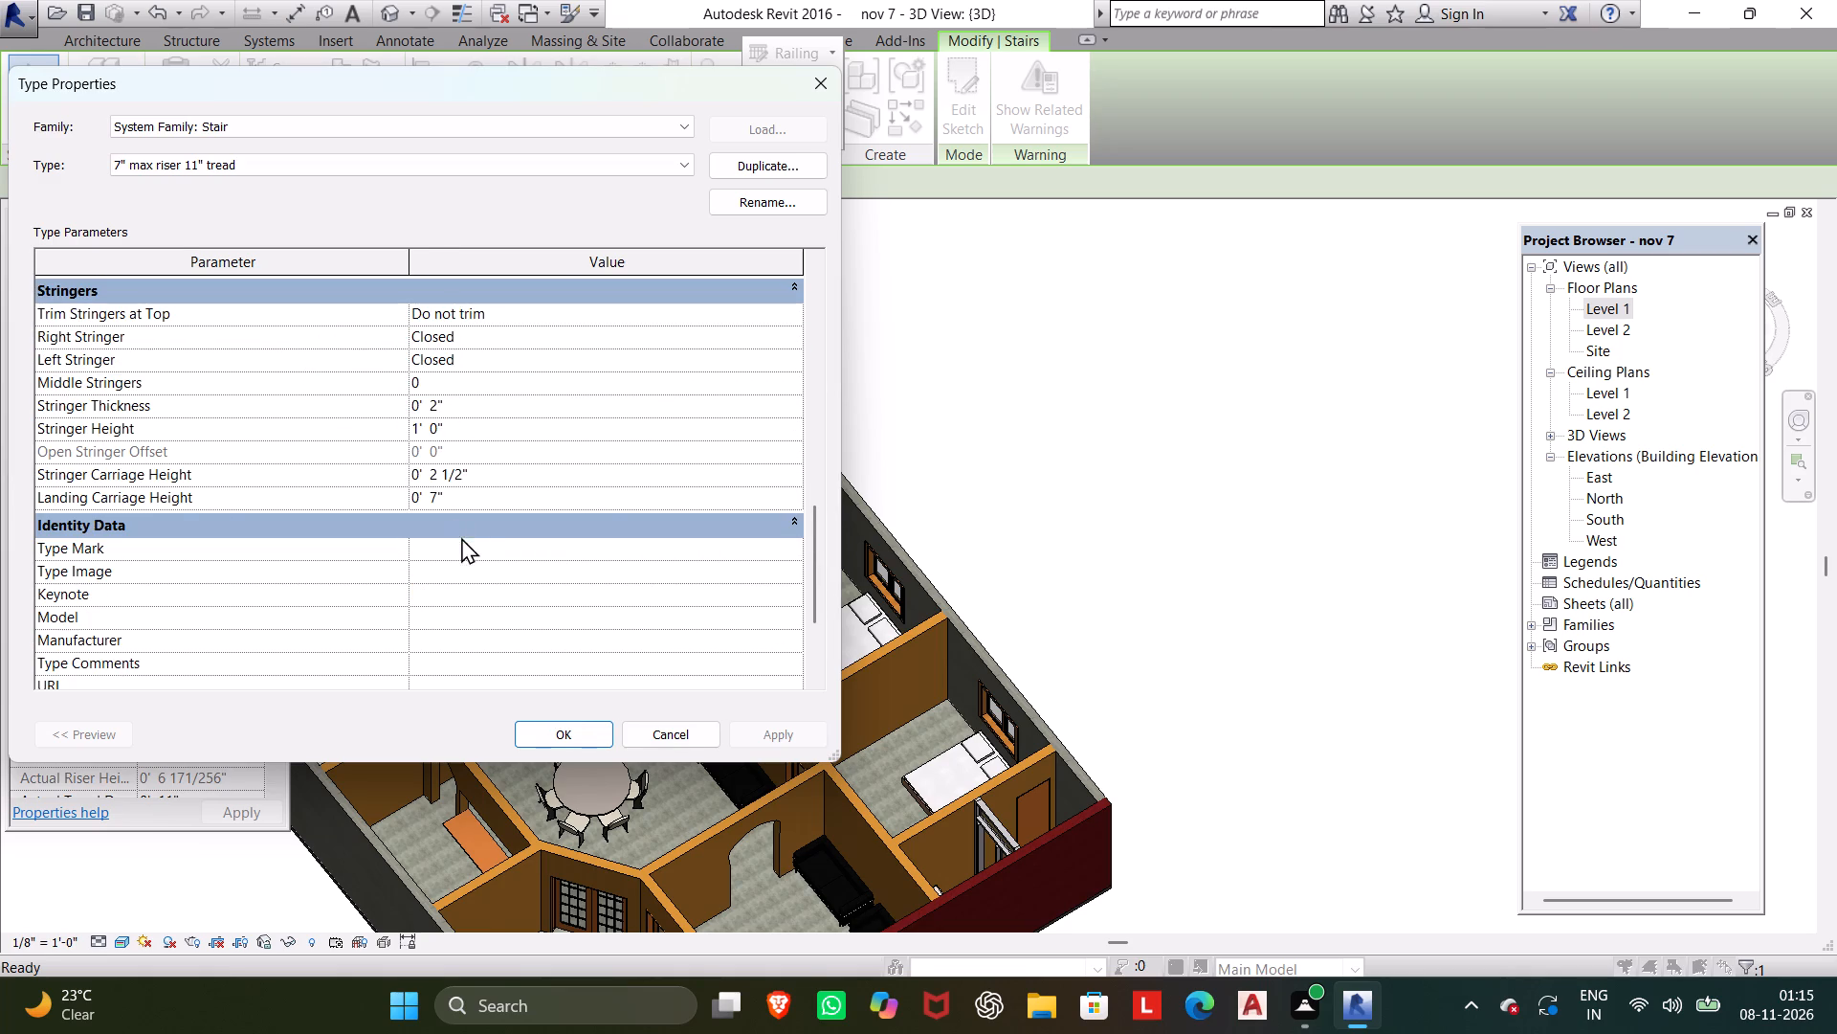
{"action": "left_click", "coordinate": [804, 83]}
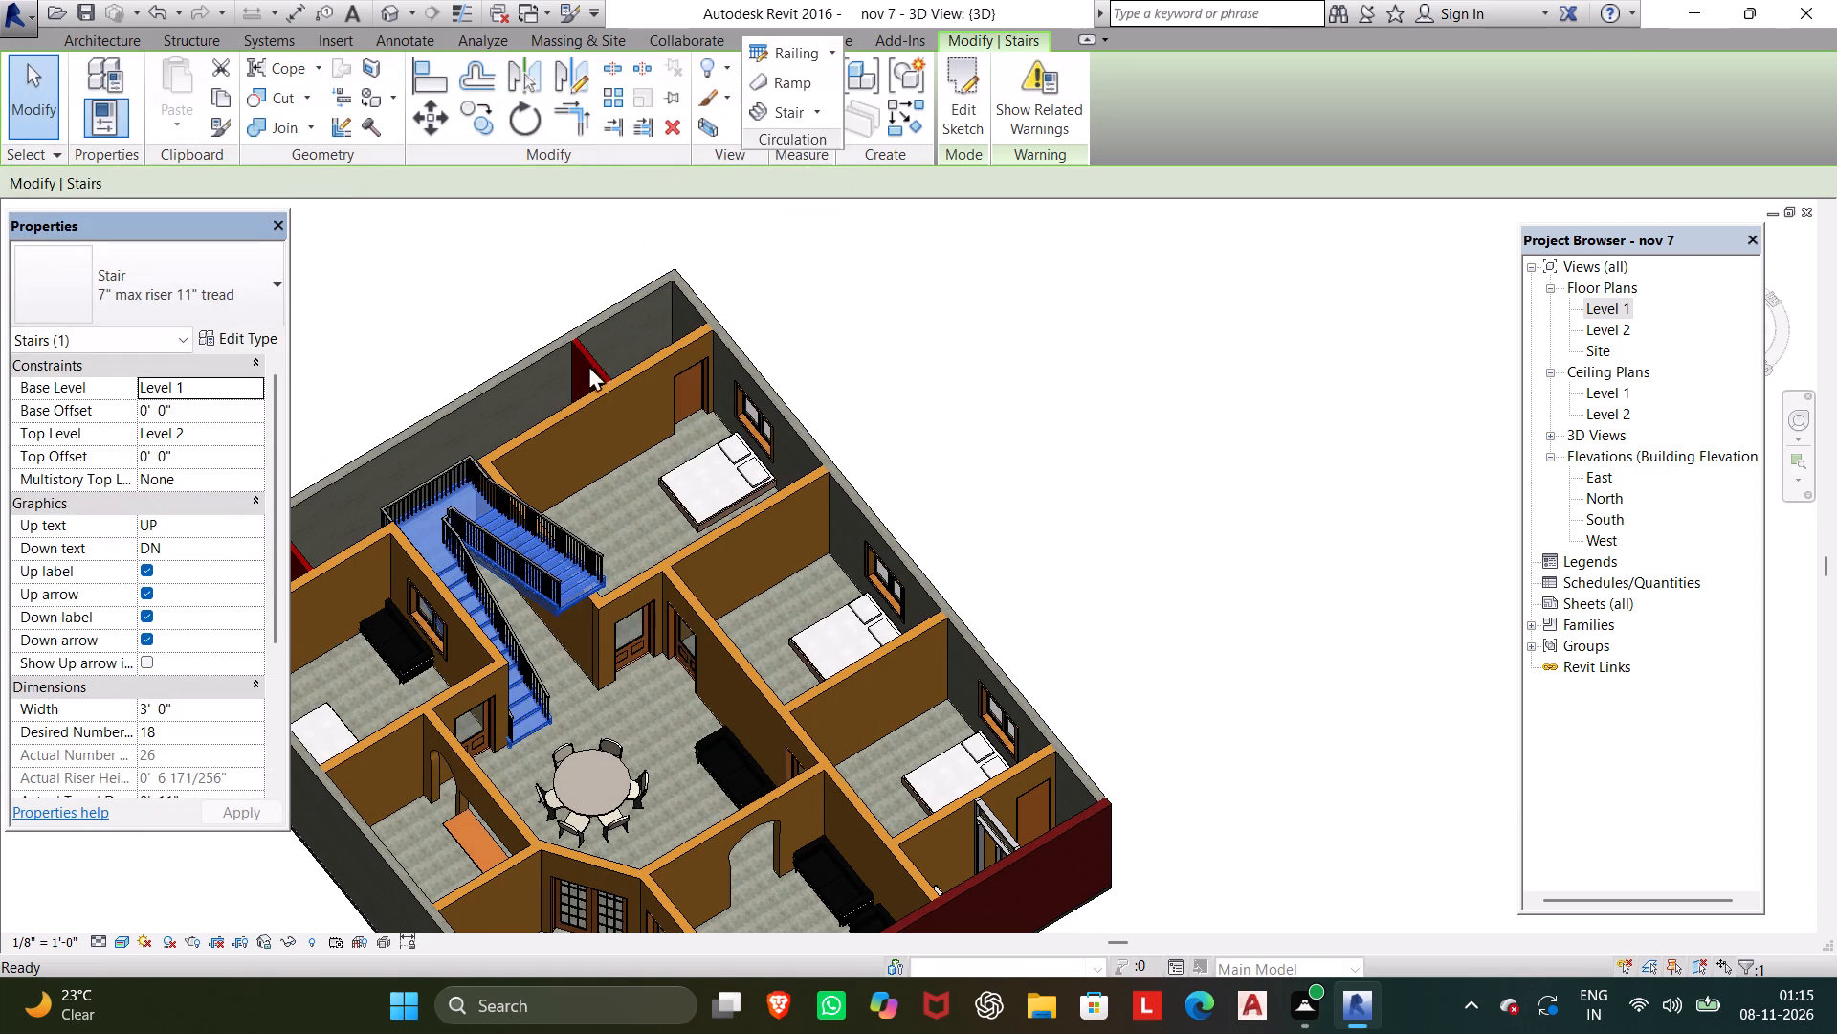
From the Level 1 plan, start a roof by footprint and move its base to Level 2.
{"action": "double_click", "coordinate": [1621, 315]}
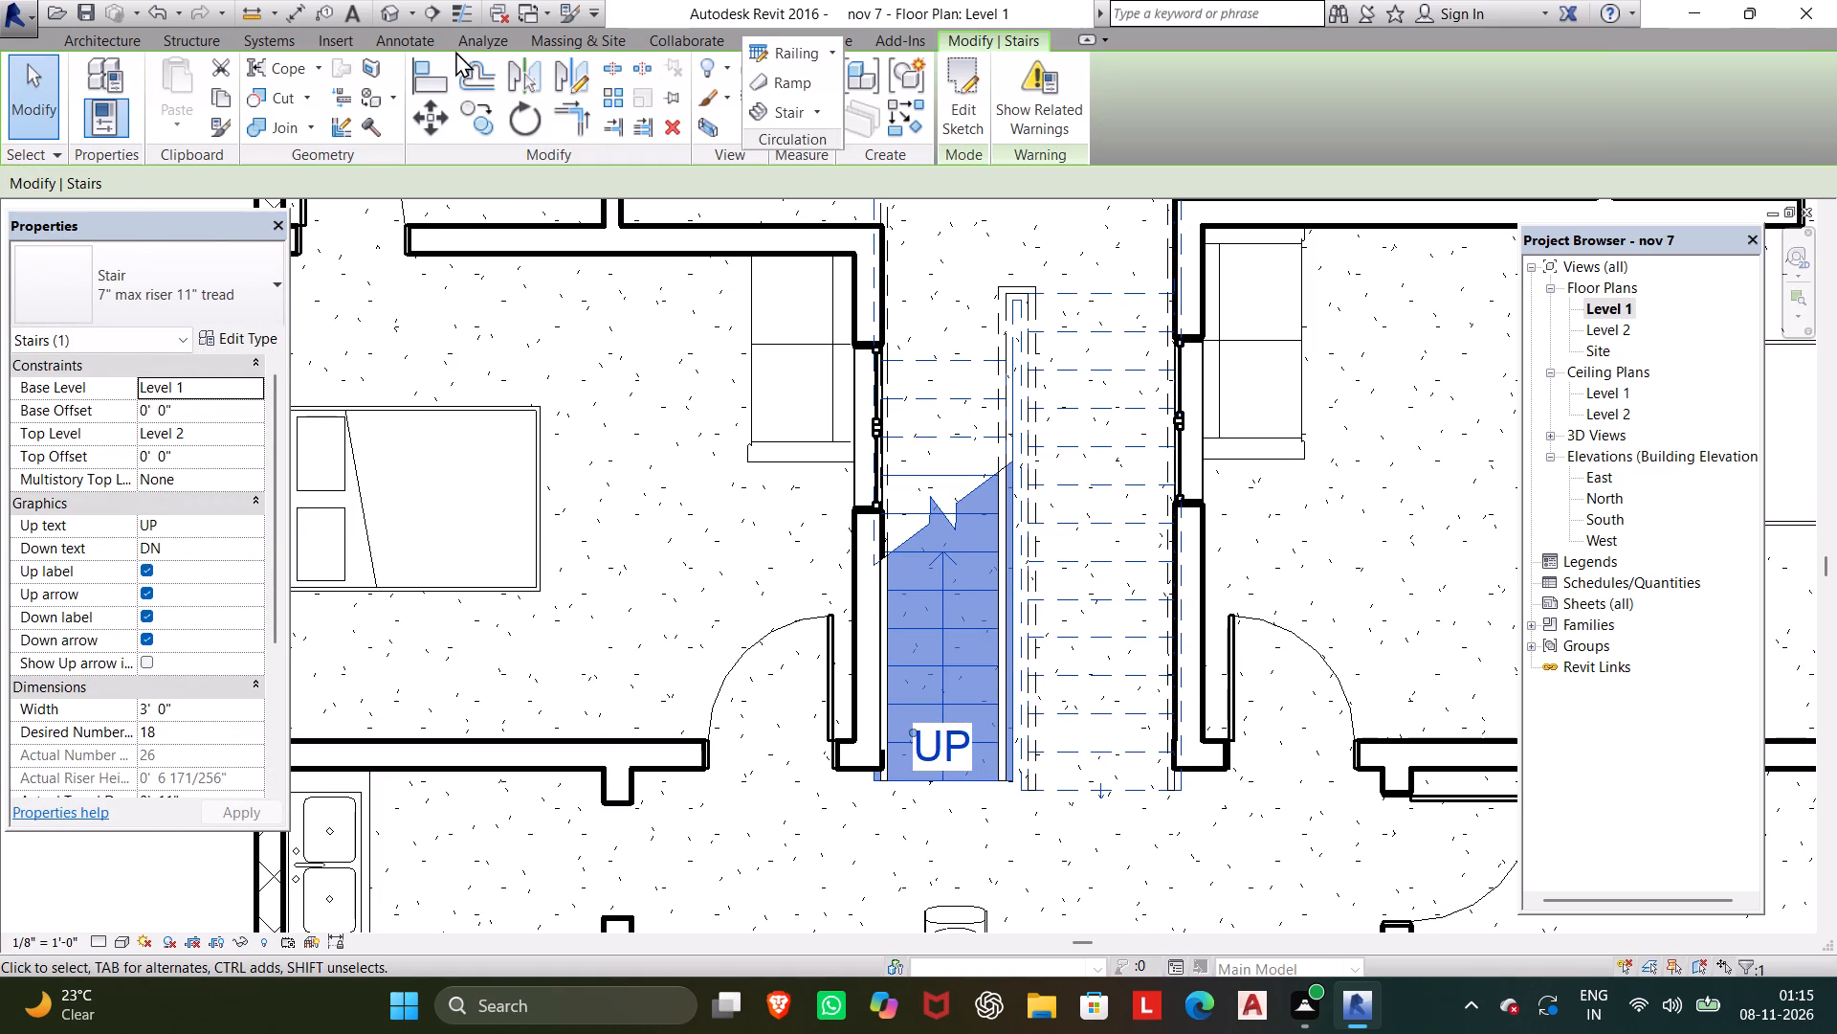
{"action": "left_click", "coordinate": [130, 31]}
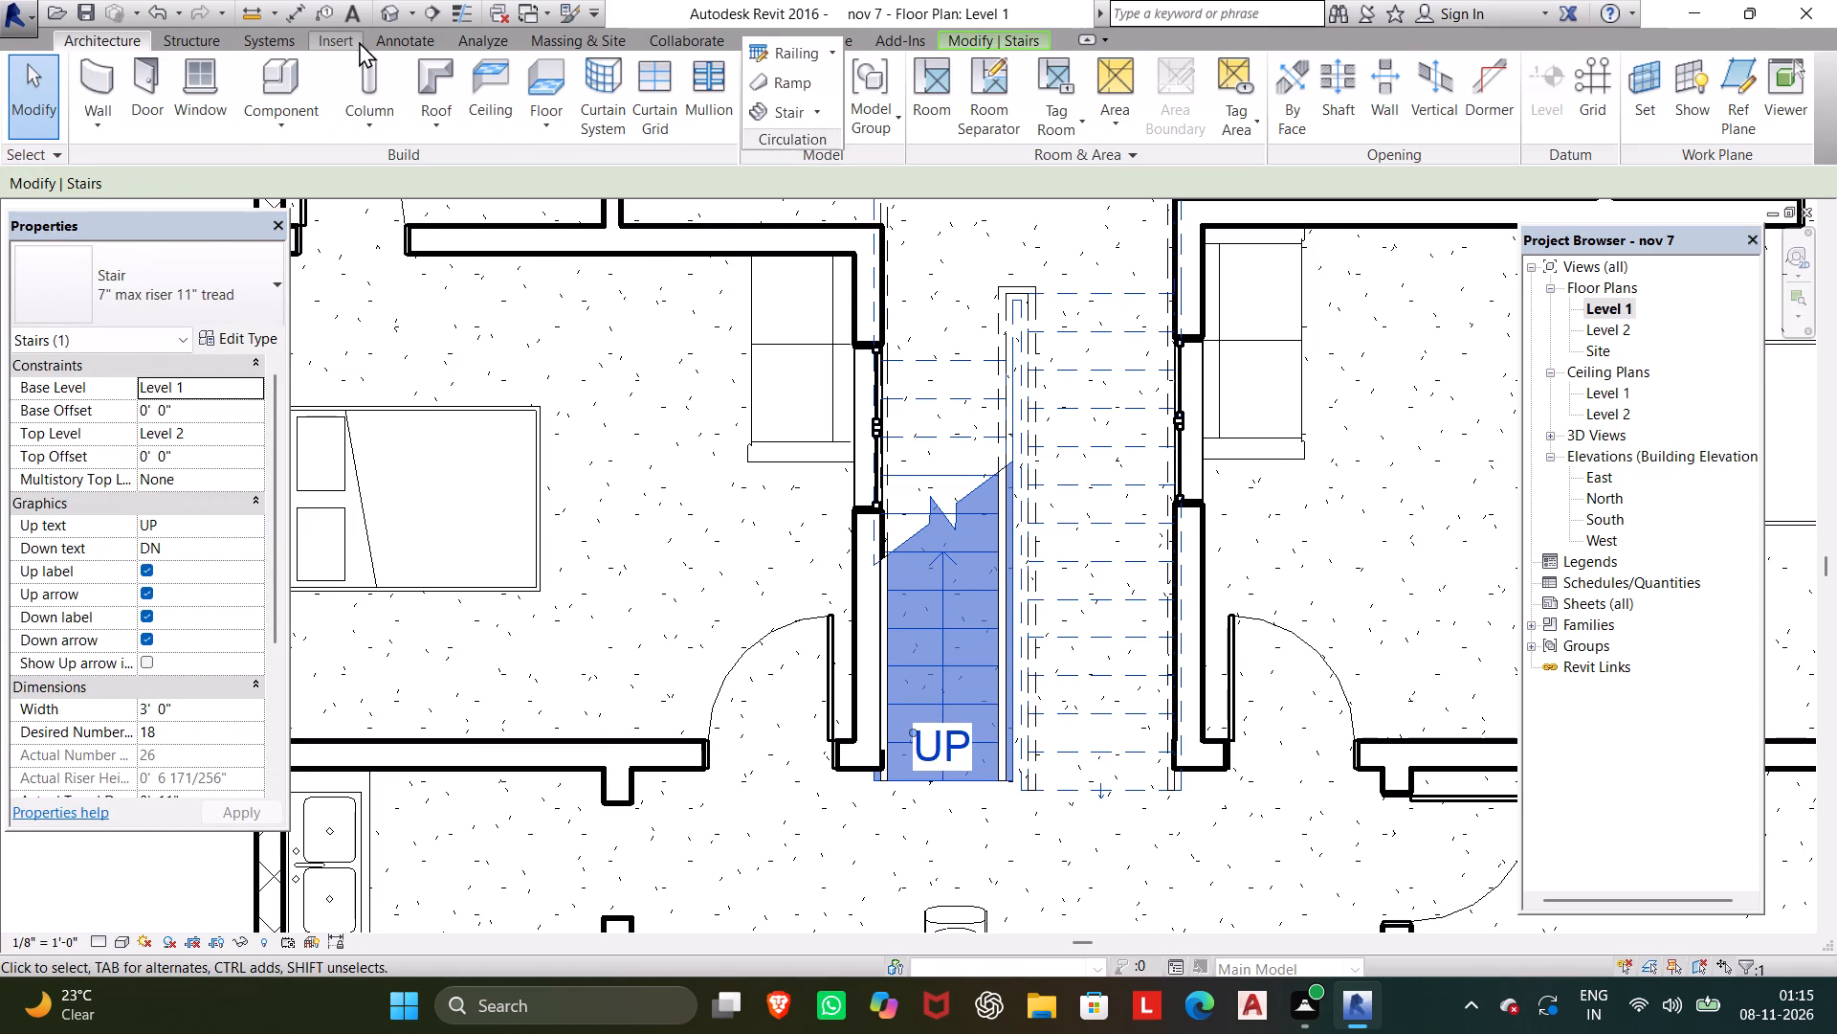
{"action": "left_click", "coordinate": [436, 68]}
{"action": "scroll", "coordinate": [511, 158], "scroll_direction": "down", "scroll_amount": 3}
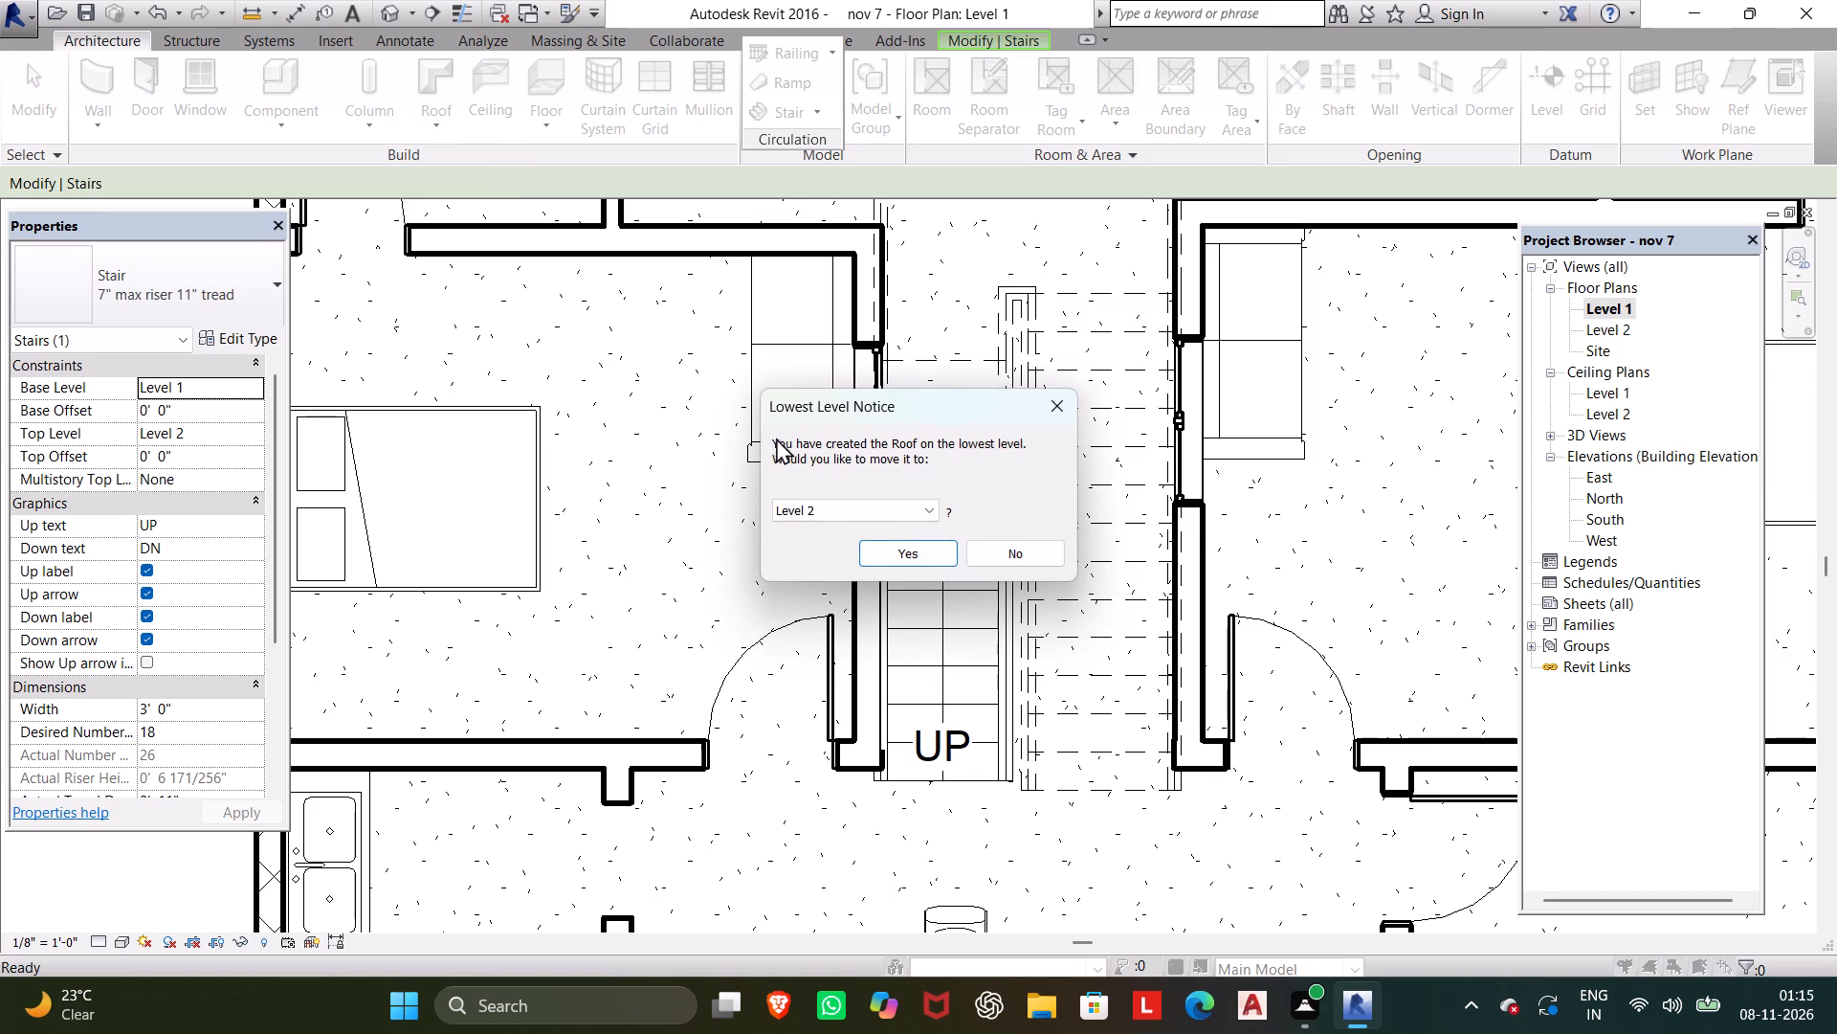
{"action": "left_click", "coordinate": [924, 558]}
Sketch a slope-defining rectangular roof boundary with zero offset around the building's outer wall faces, about 48' 8" deep.
{"action": "scroll", "coordinate": [898, 506], "scroll_direction": "down", "scroll_amount": 3}
{"action": "middle_click_drag", "start_coordinate": [898, 506], "coordinate": [918, 532]}
{"action": "scroll", "coordinate": [913, 516], "scroll_direction": "down", "scroll_amount": 2}
{"action": "middle_click", "coordinate": [913, 516]}
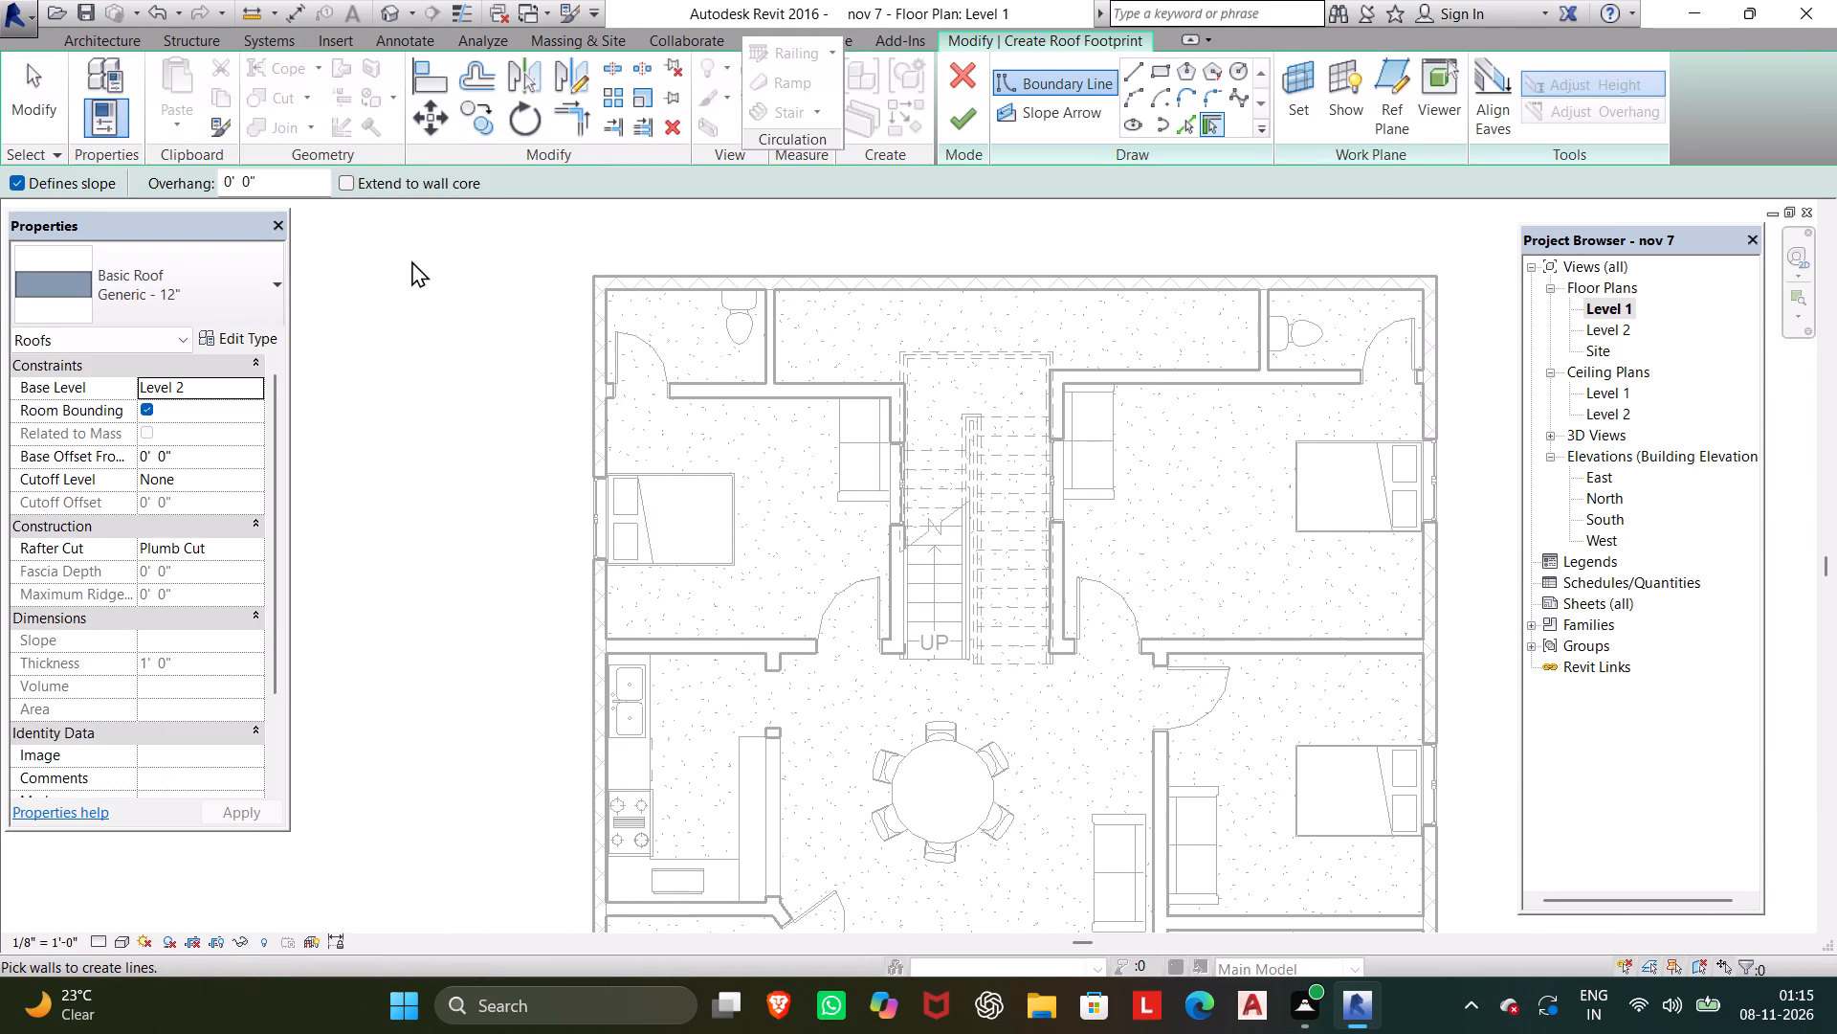
{"action": "left_click", "coordinate": [1168, 79]}
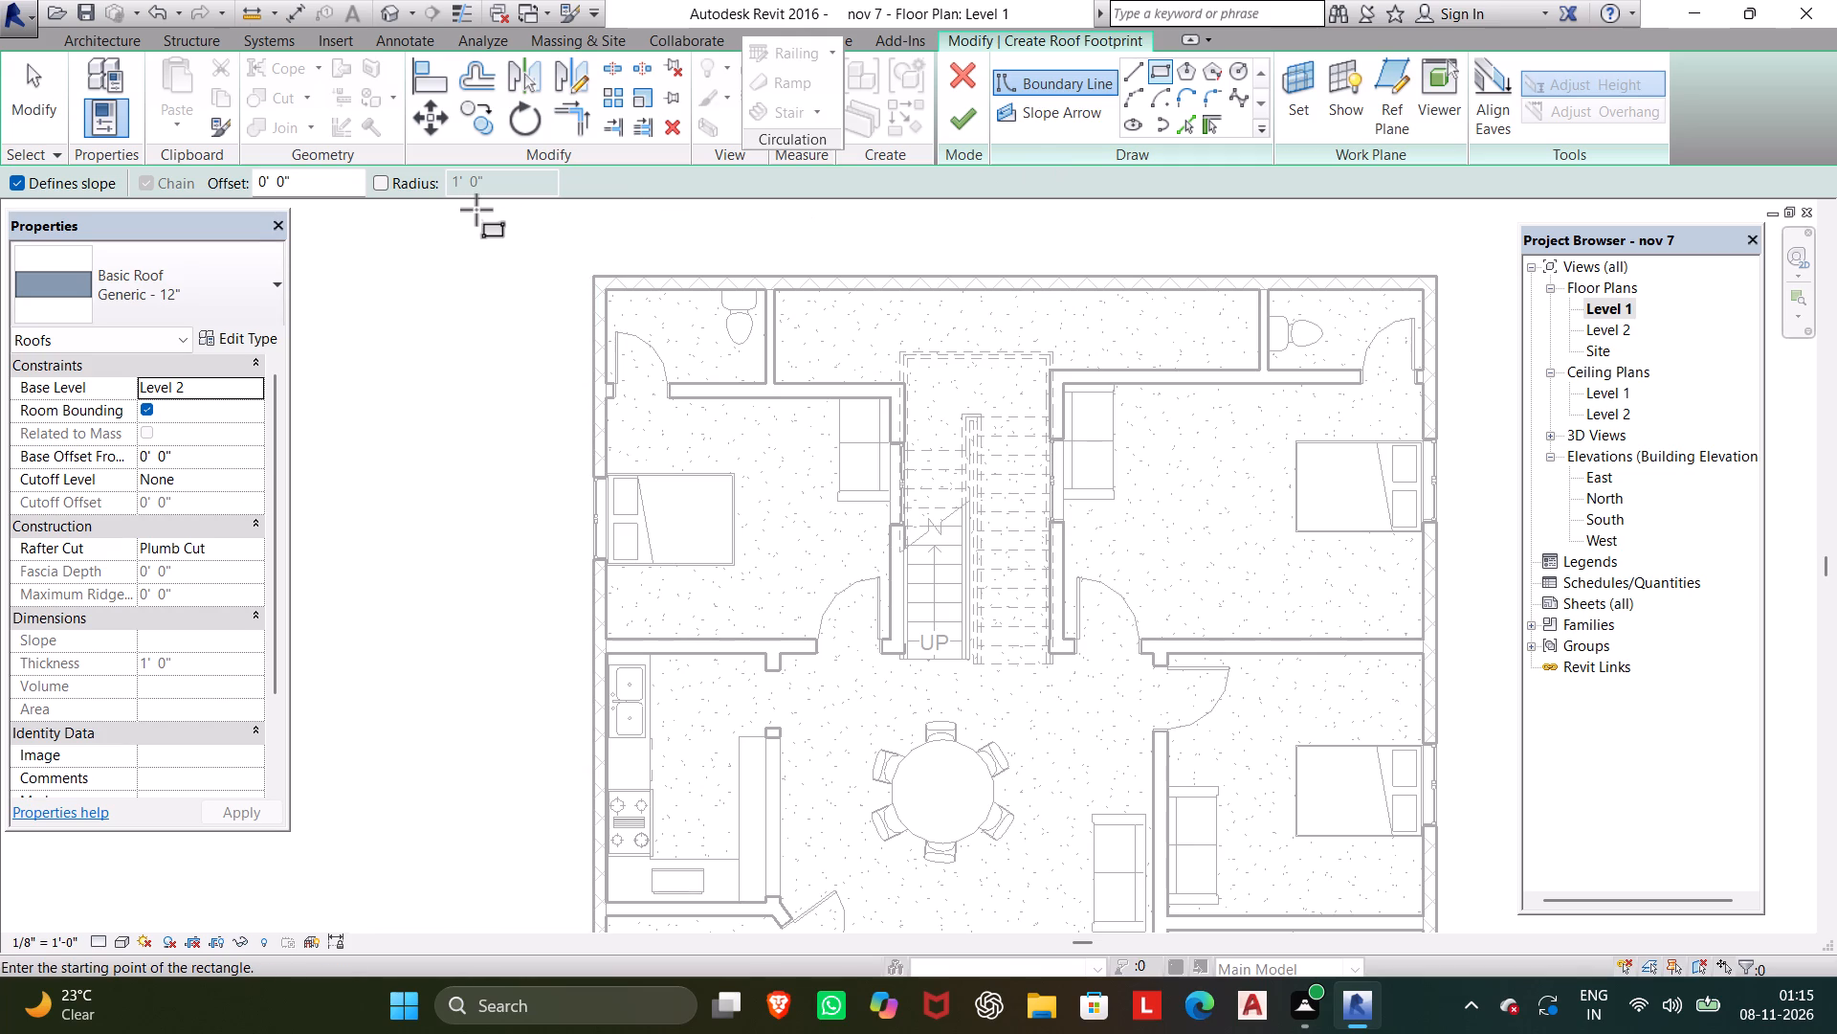
{"action": "left_click", "coordinate": [593, 272]}
{"action": "scroll", "coordinate": [769, 408], "scroll_direction": "down", "scroll_amount": 1}
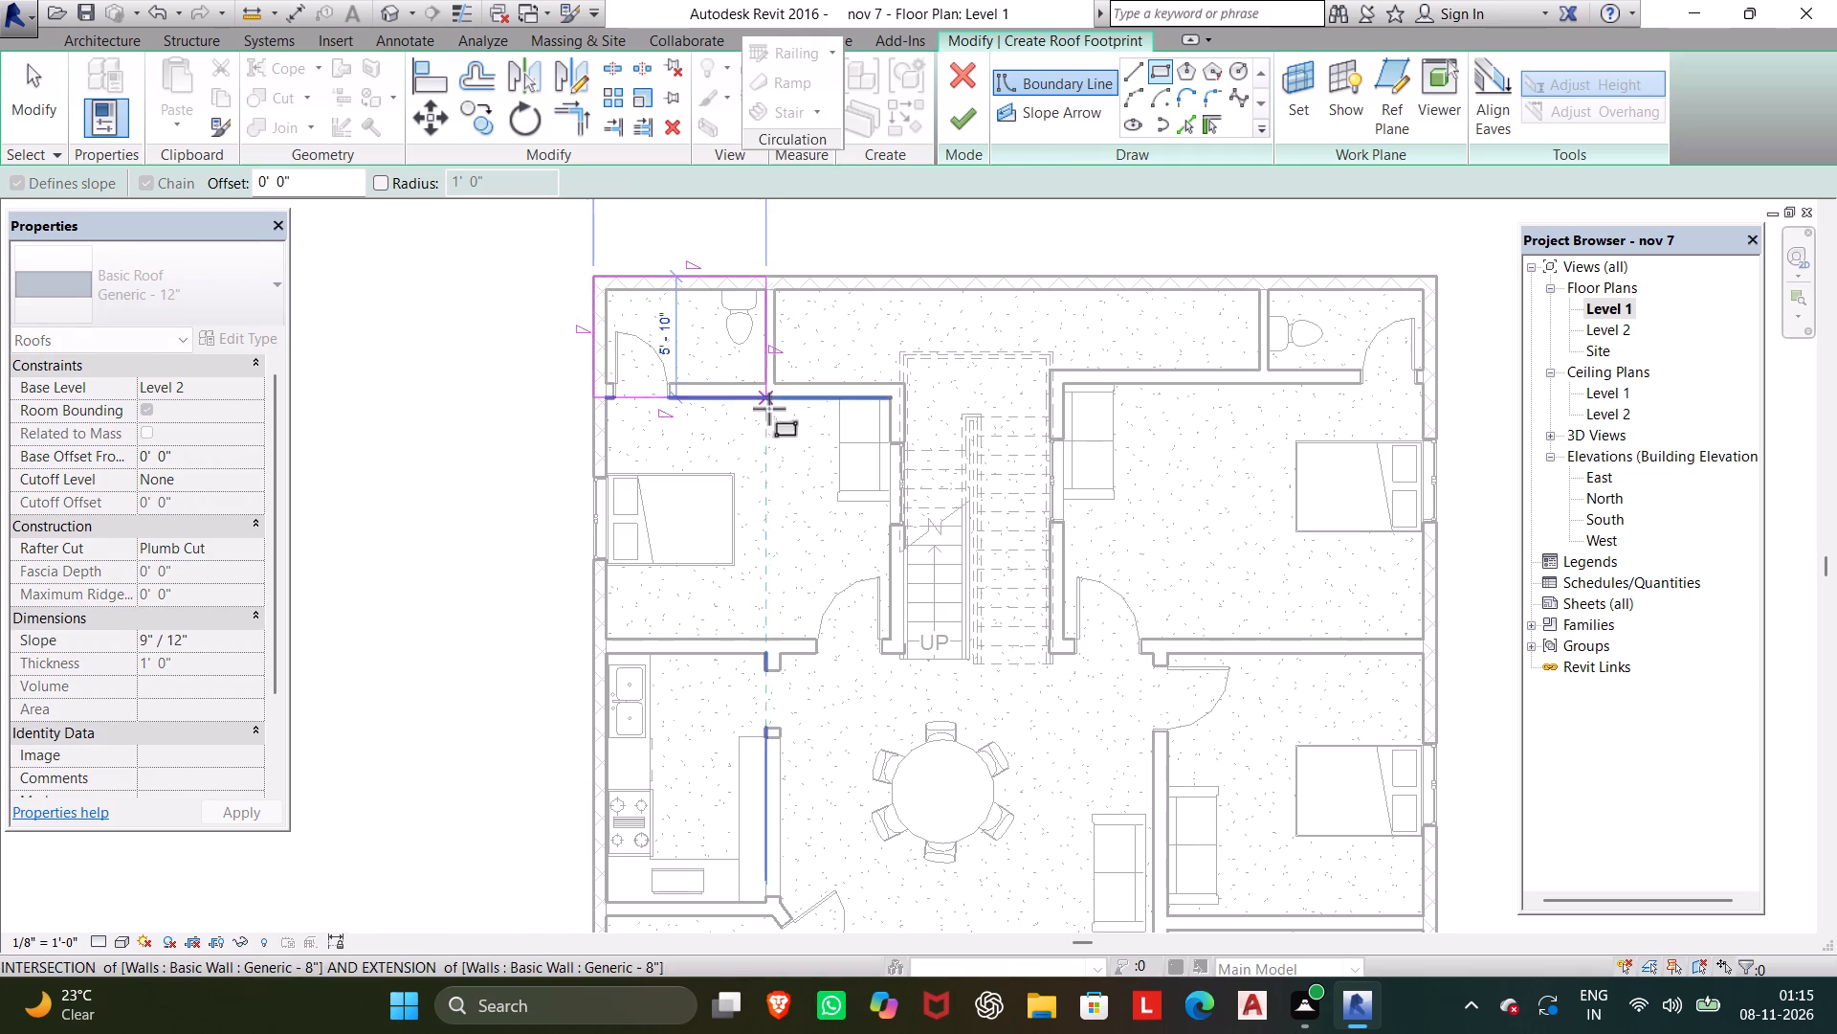
{"action": "scroll", "coordinate": [769, 409], "scroll_direction": "down", "scroll_amount": 2}
{"action": "middle_click_drag", "start_coordinate": [765, 409], "coordinate": [737, 352]}
{"action": "scroll", "coordinate": [1049, 677], "scroll_direction": "down", "scroll_amount": 1}
{"action": "middle_click_drag", "start_coordinate": [1049, 677], "coordinate": [1033, 557]}
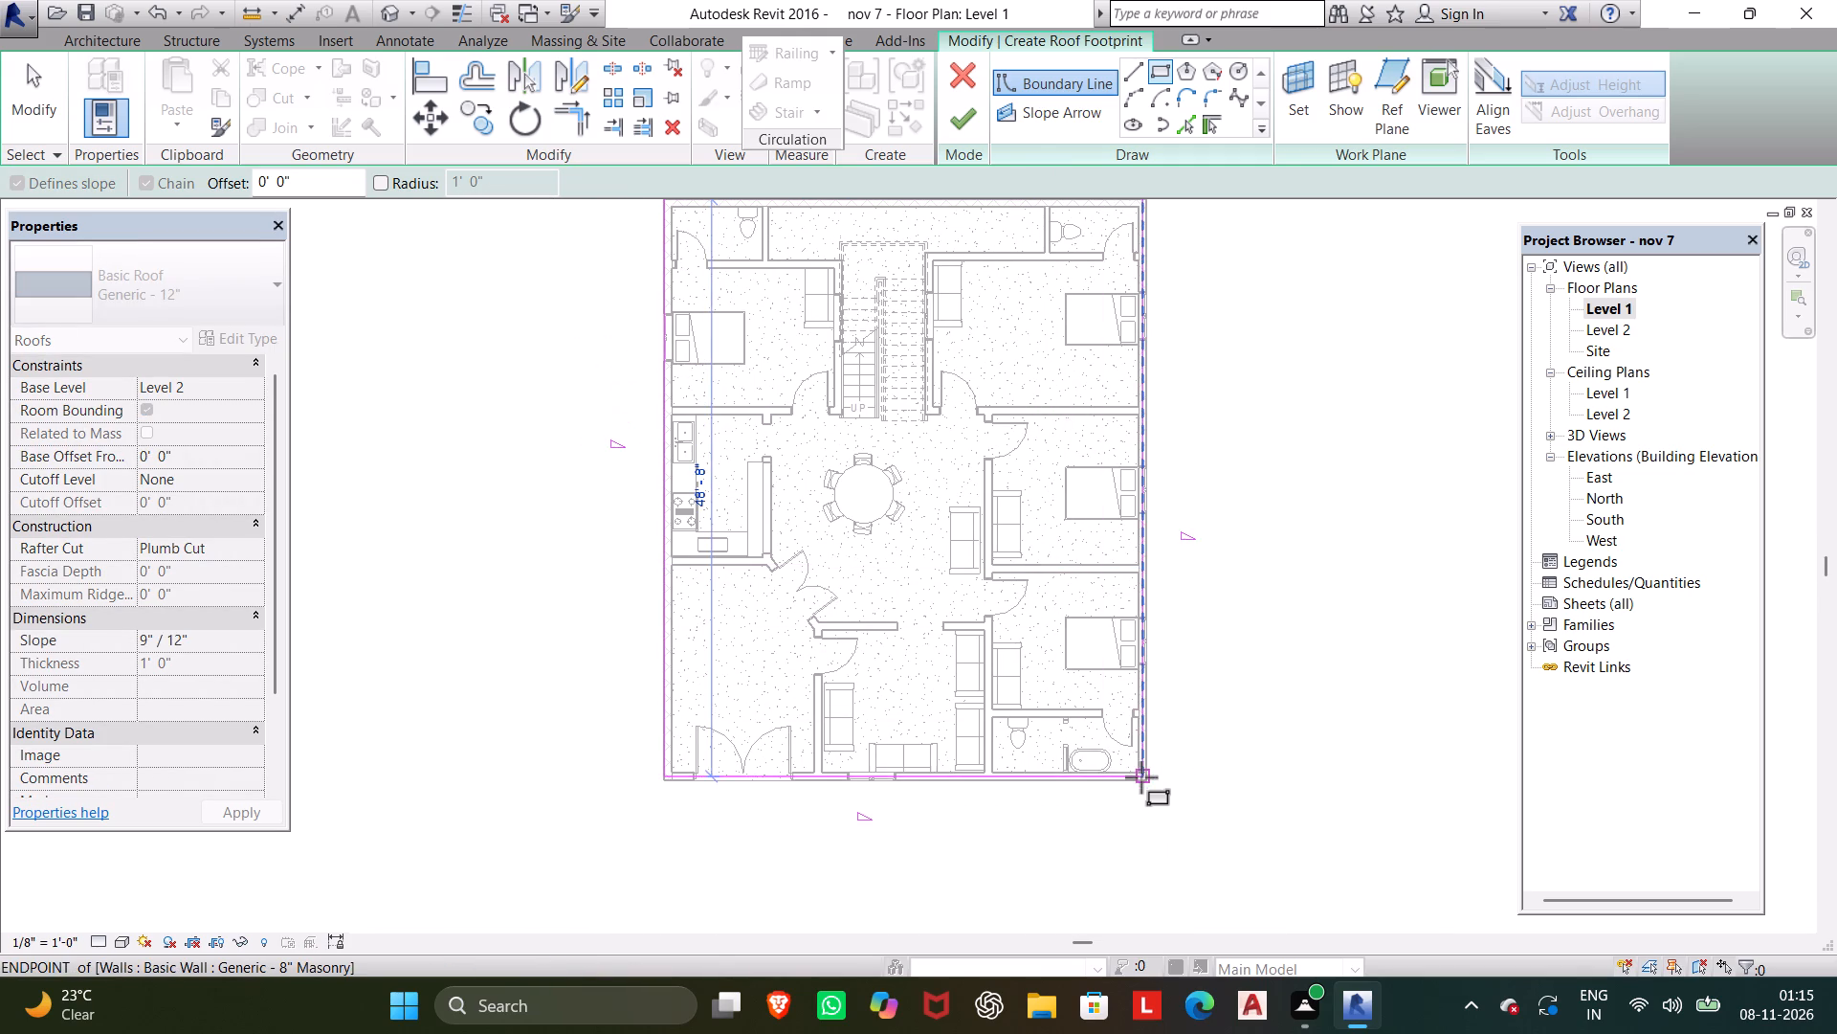
{"action": "scroll", "coordinate": [1146, 790], "scroll_direction": "up", "scroll_amount": 6}
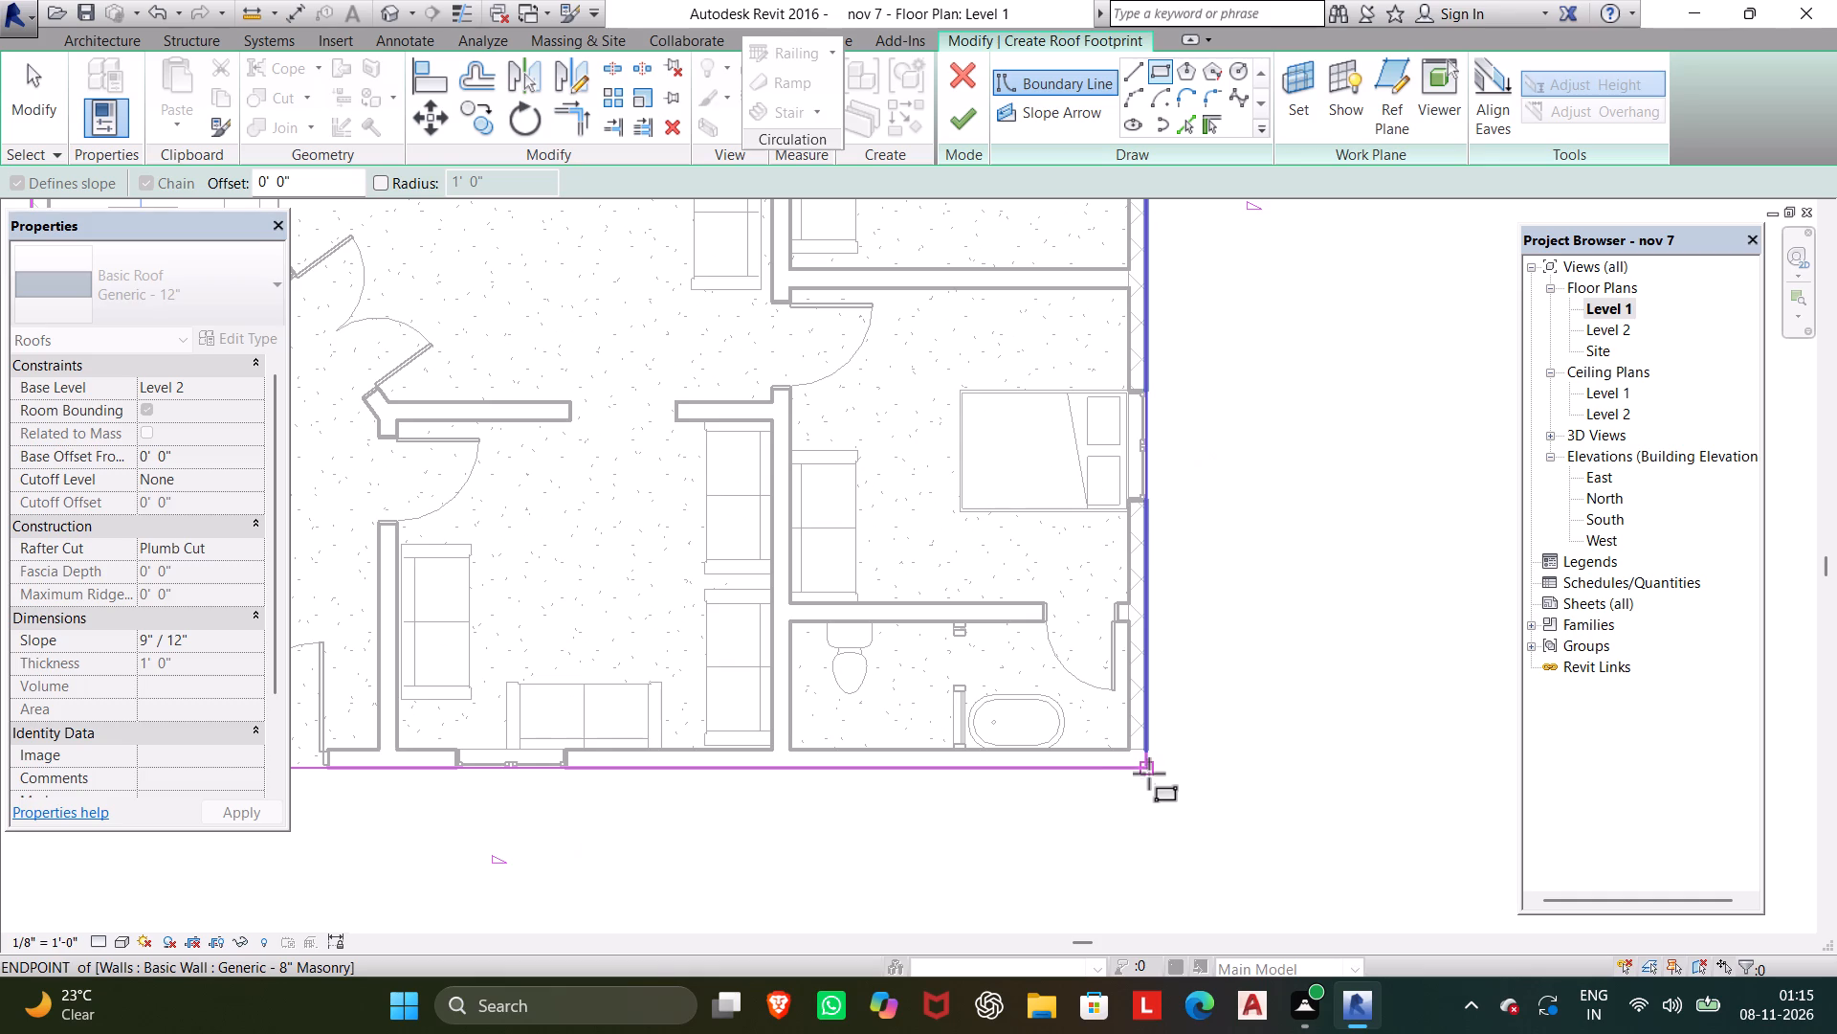
{"action": "left_click", "coordinate": [1146, 771]}
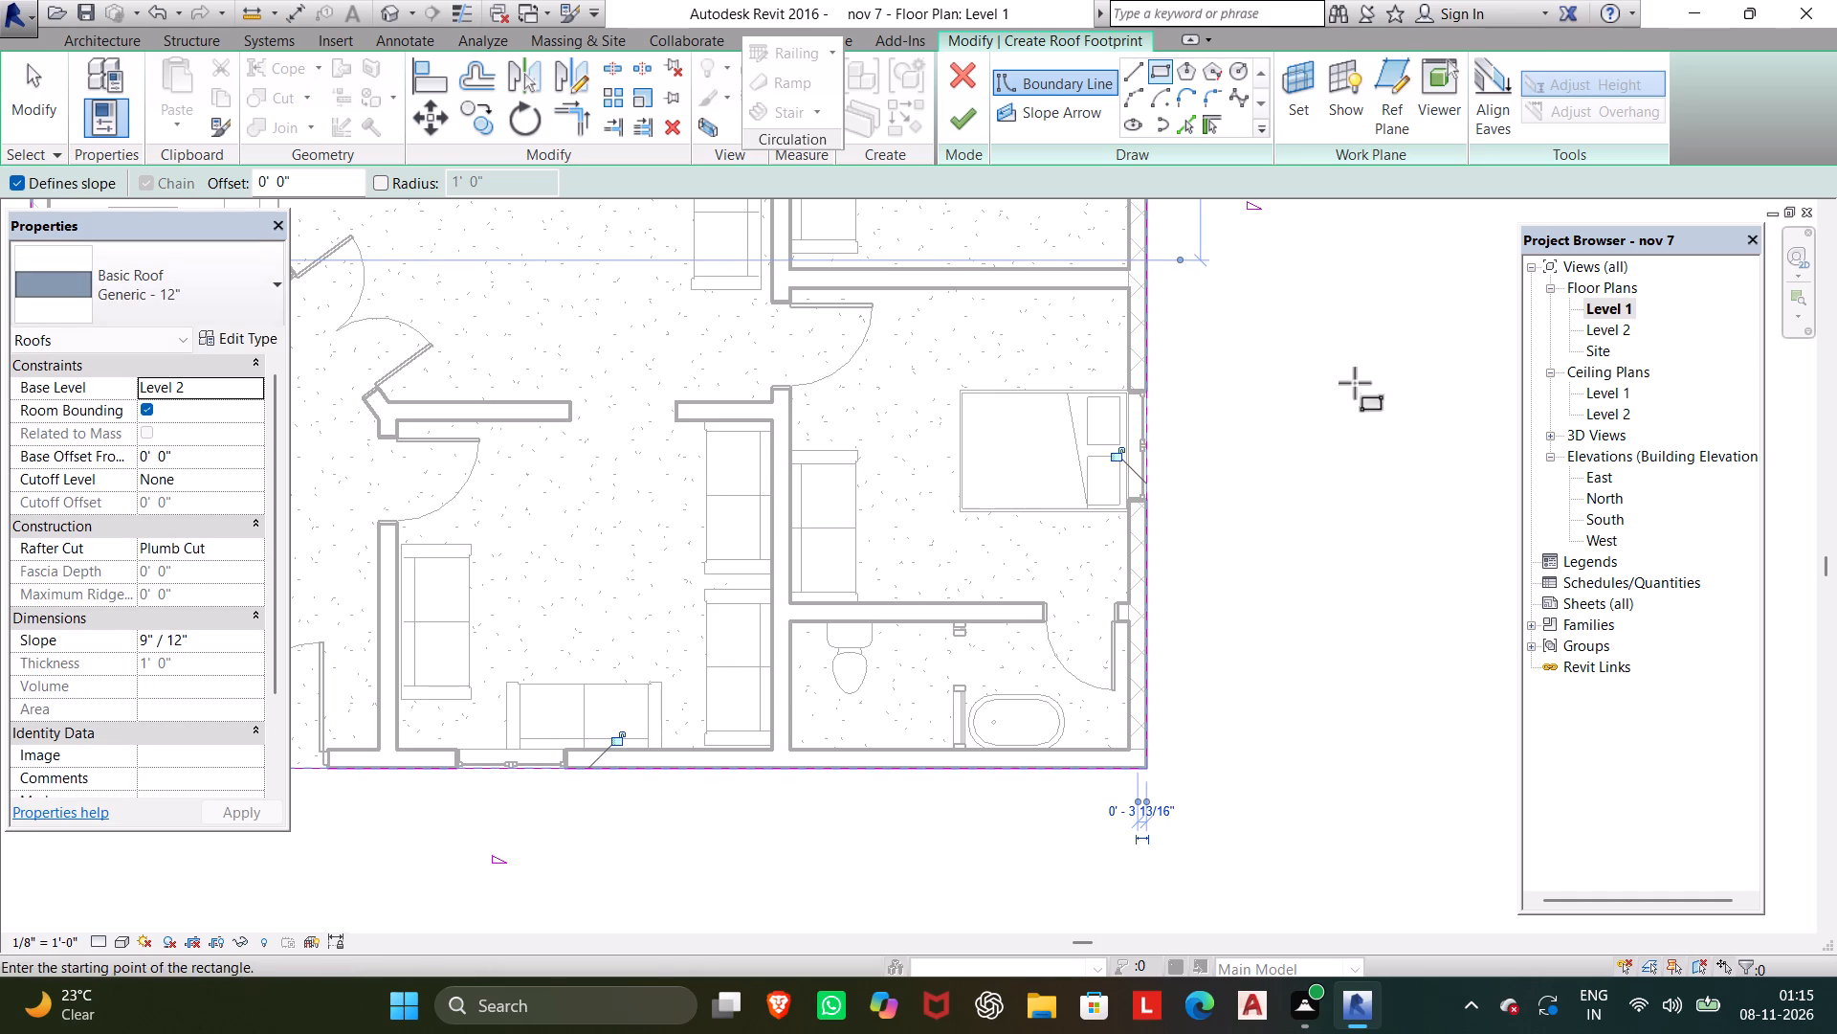
Finish the Generic - 12" roof, attach the highlighted walls to it and delete the conflicting curtain wall mullion elements.
{"action": "left_click", "coordinate": [944, 127]}
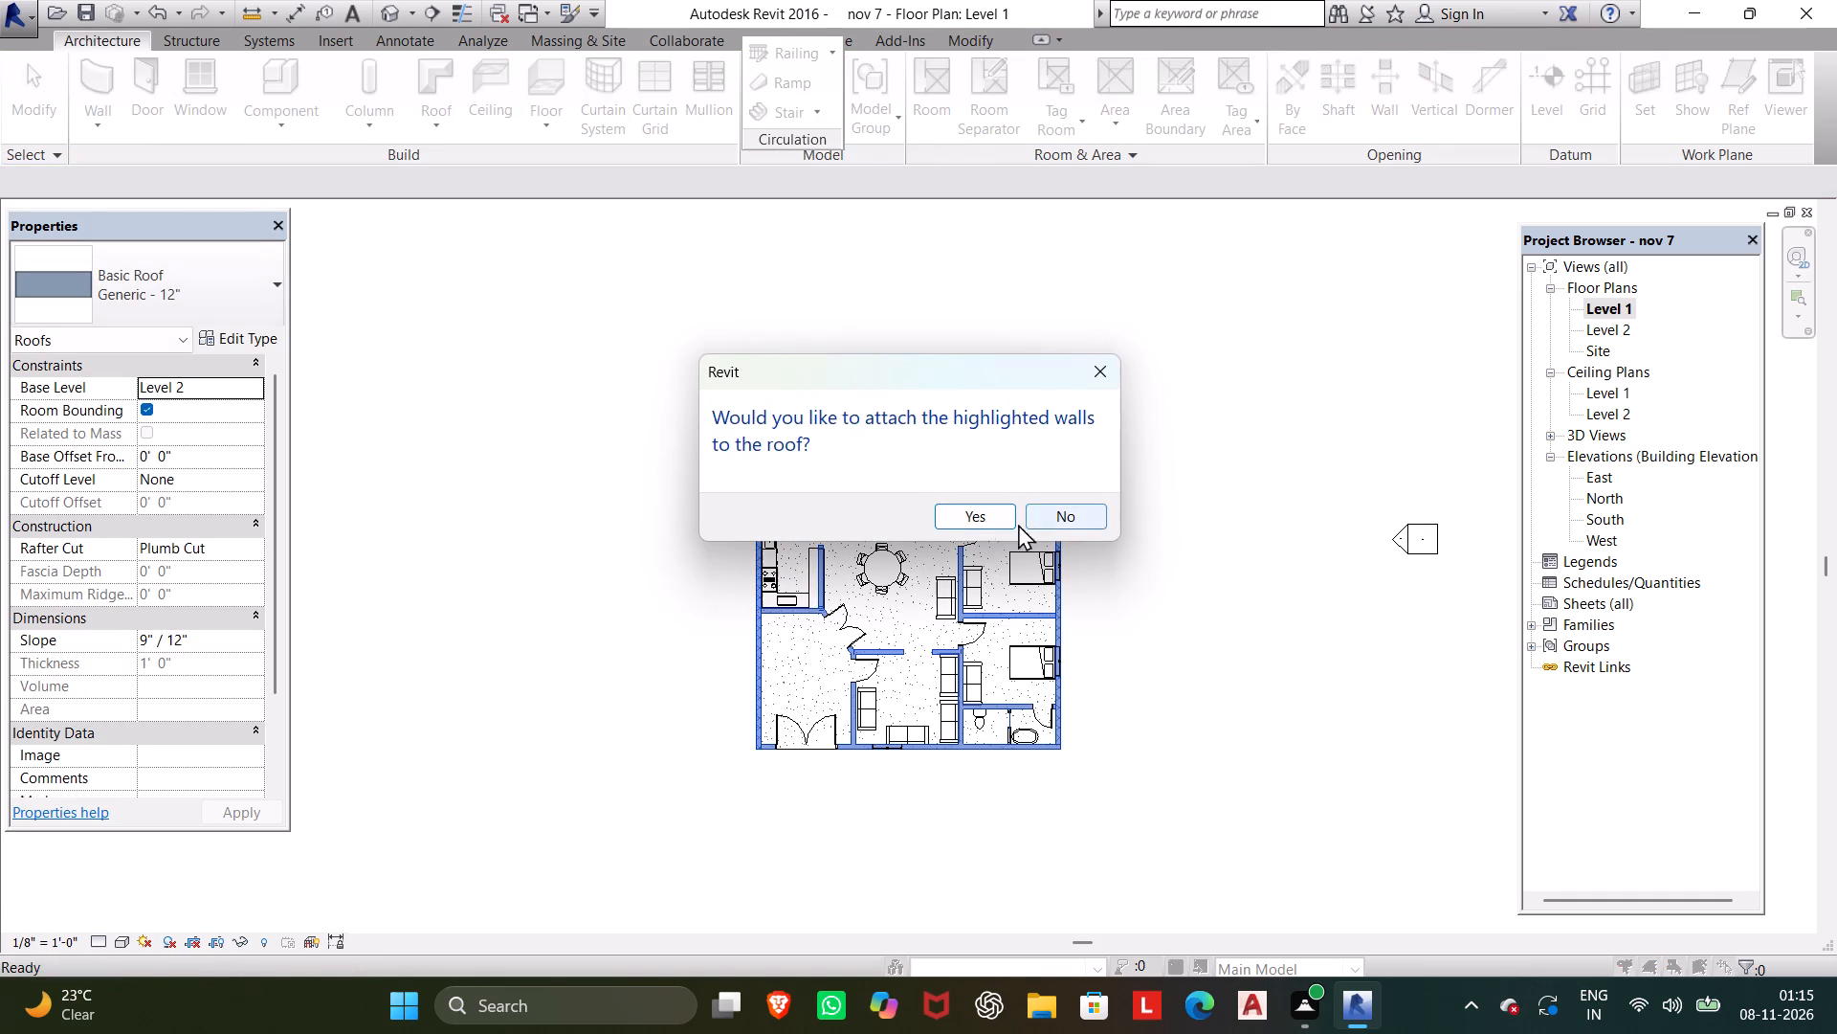
{"action": "left_click", "coordinate": [960, 506]}
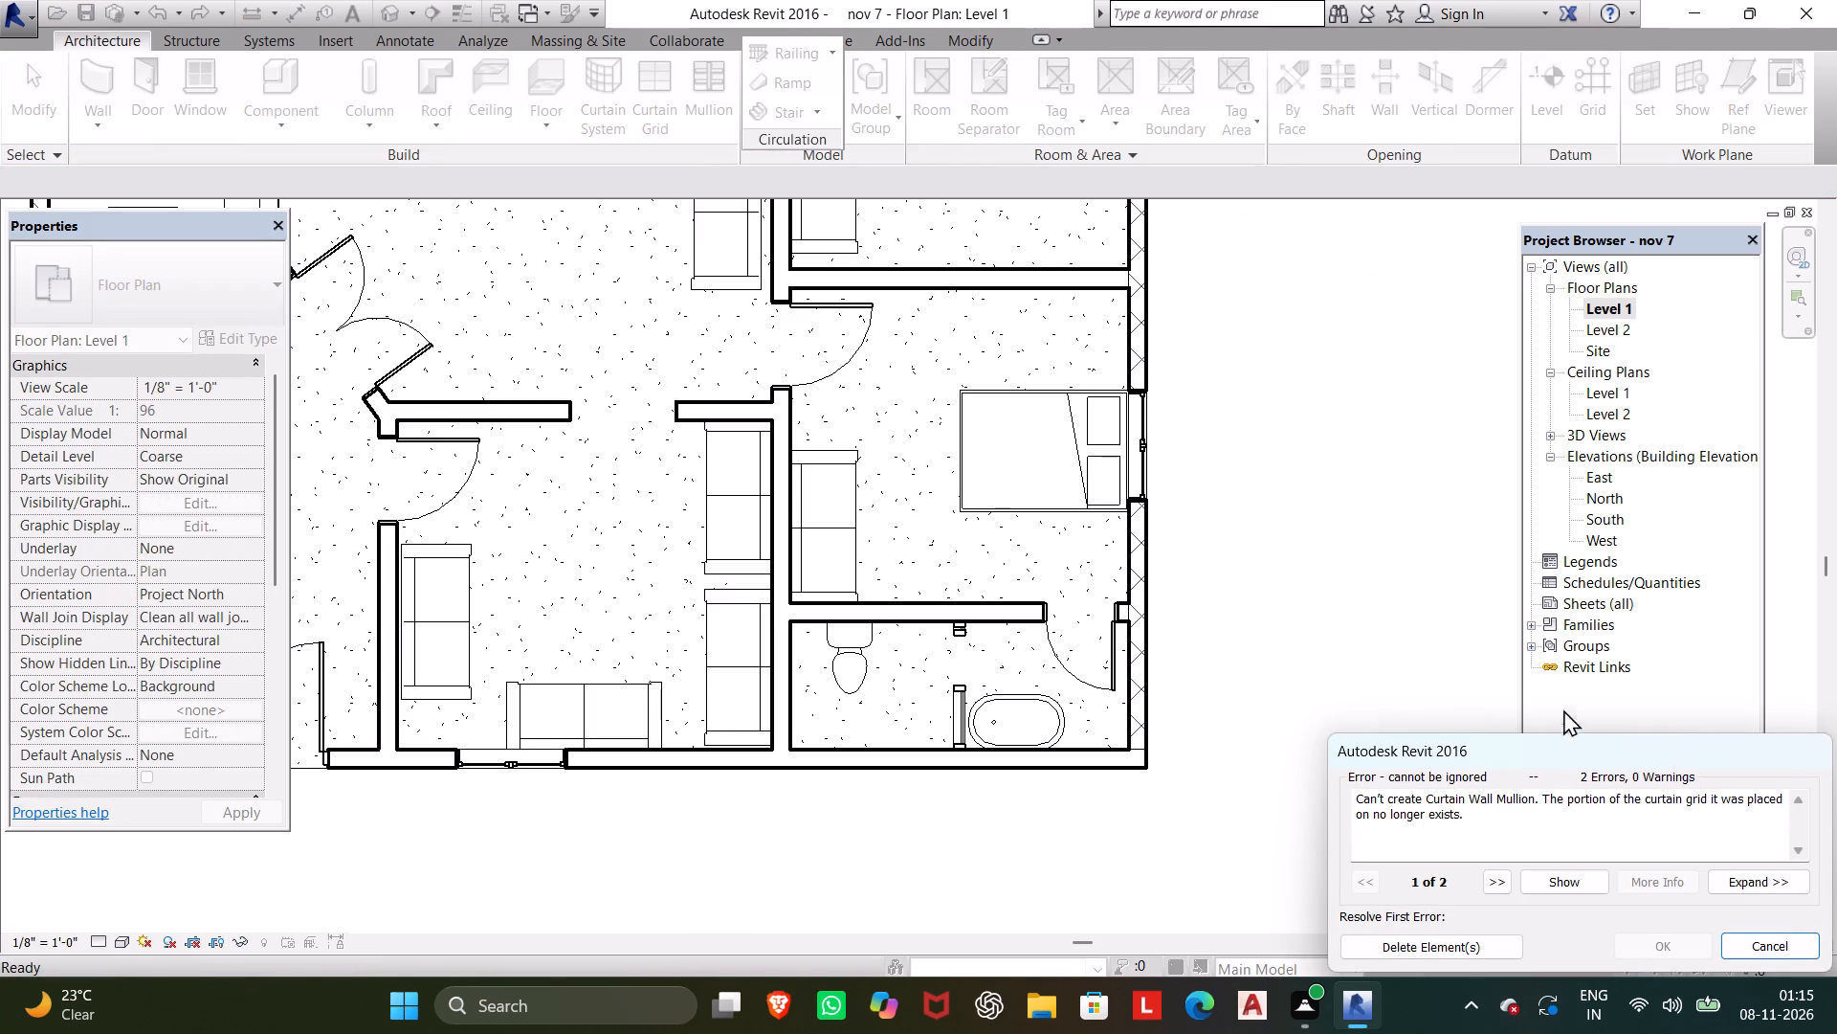
{"action": "left_click", "coordinate": [1464, 951]}
Examine the new hip roof over the house in 3D from the front and both sides.
{"action": "scroll", "coordinate": [1318, 783], "scroll_direction": "down", "scroll_amount": 4}
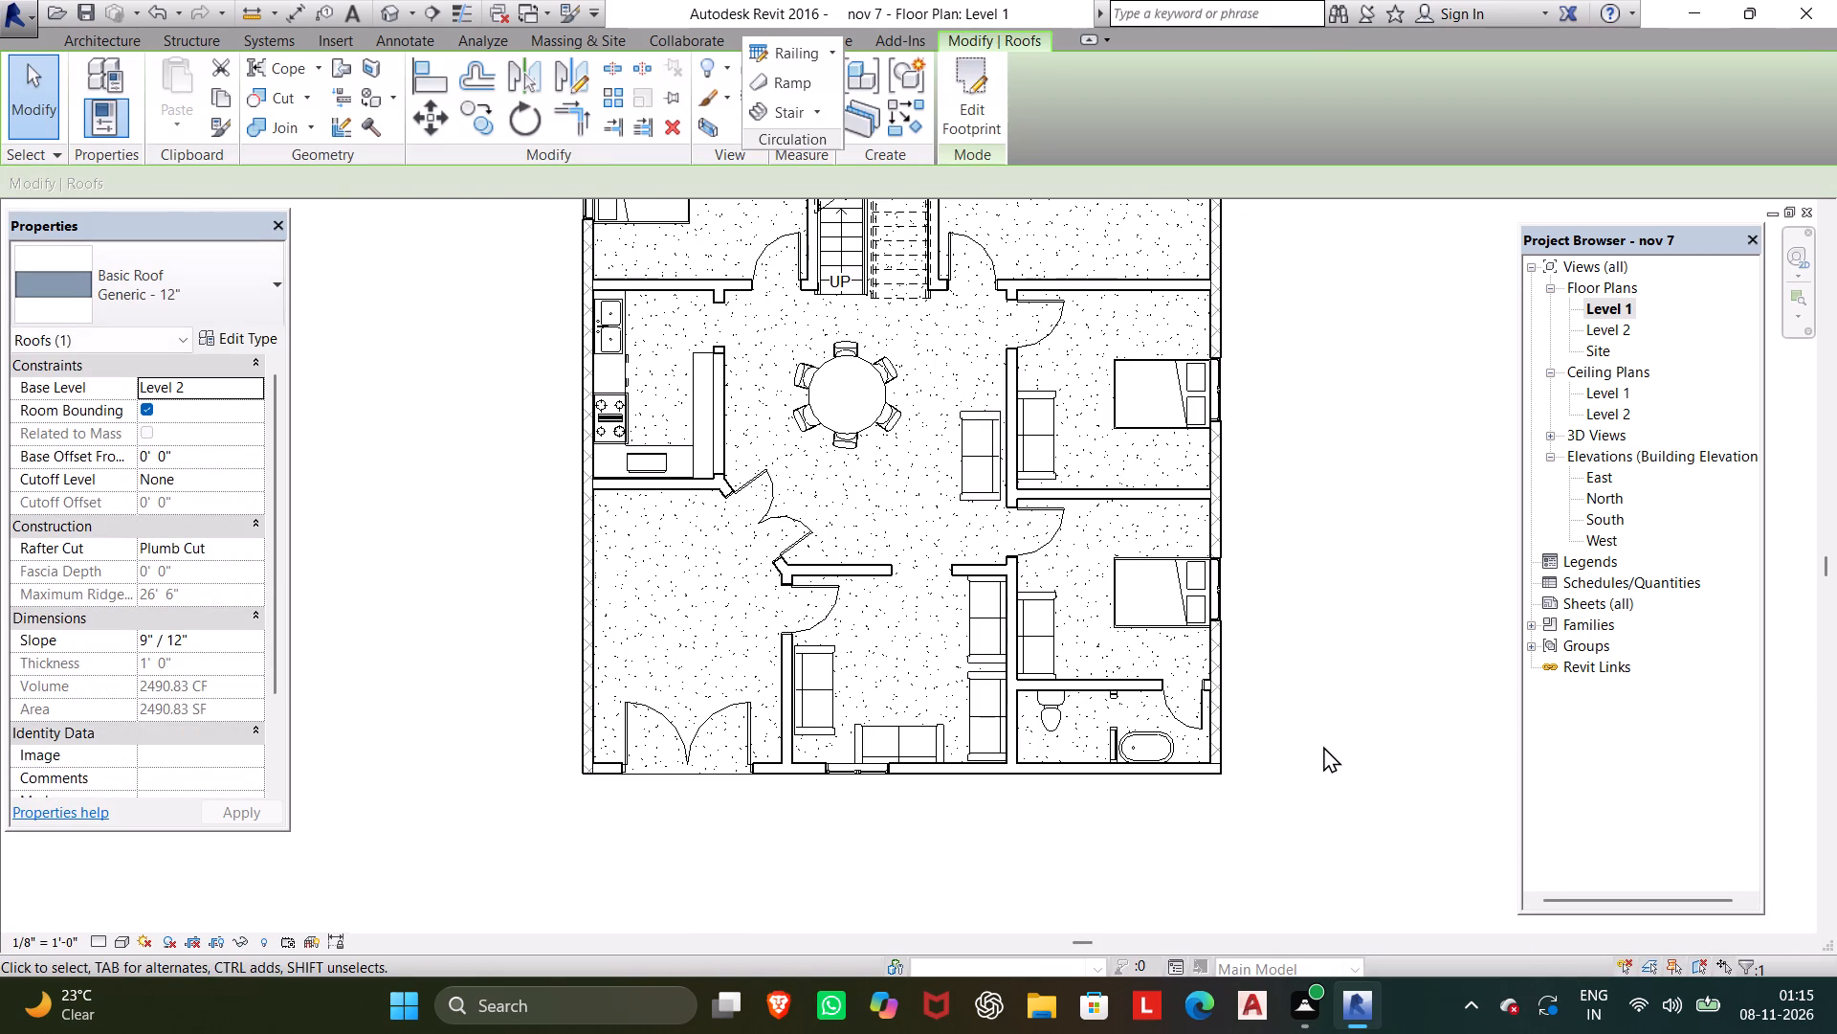
{"action": "left_click", "coordinate": [388, 16]}
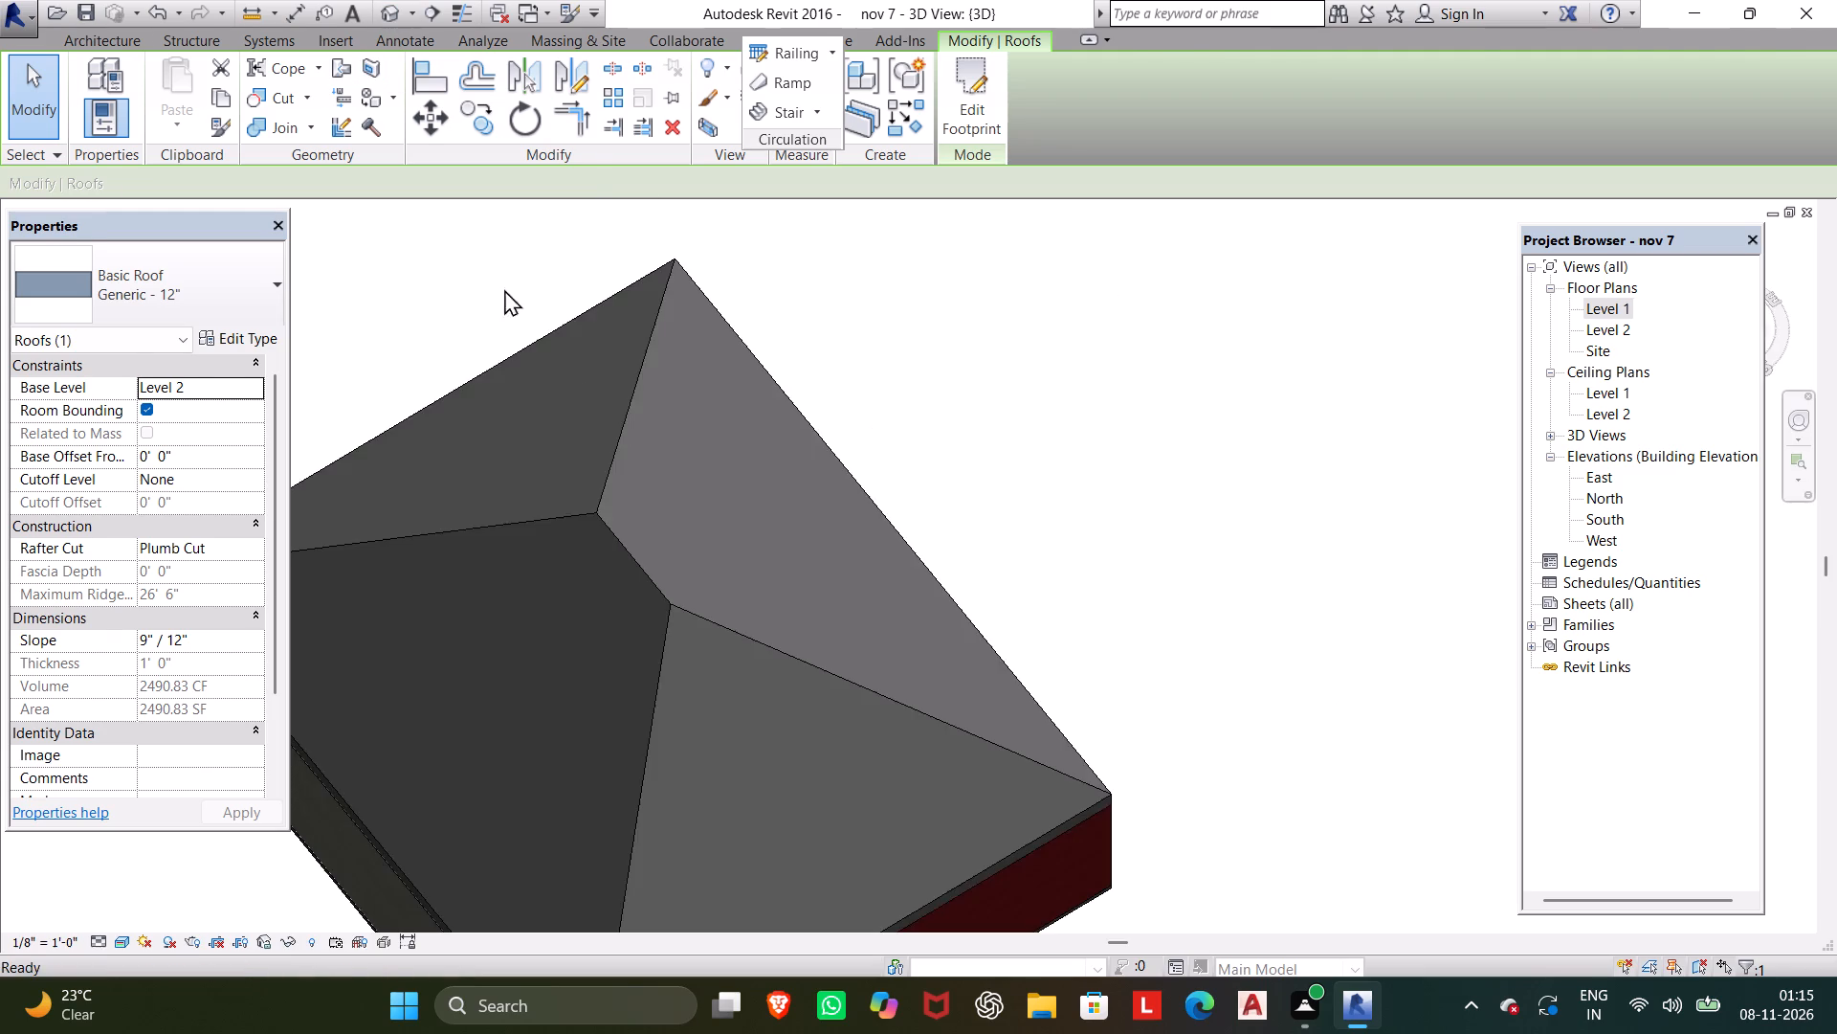
{"action": "scroll", "coordinate": [663, 411], "scroll_direction": "down", "scroll_amount": 2}
{"action": "middle_click_drag", "start_coordinate": [667, 408], "coordinate": [711, 349]}
{"action": "left_click_drag", "start_coordinate": [897, 649], "coordinate": [683, 561]}
{"action": "key", "text": "Escape"}
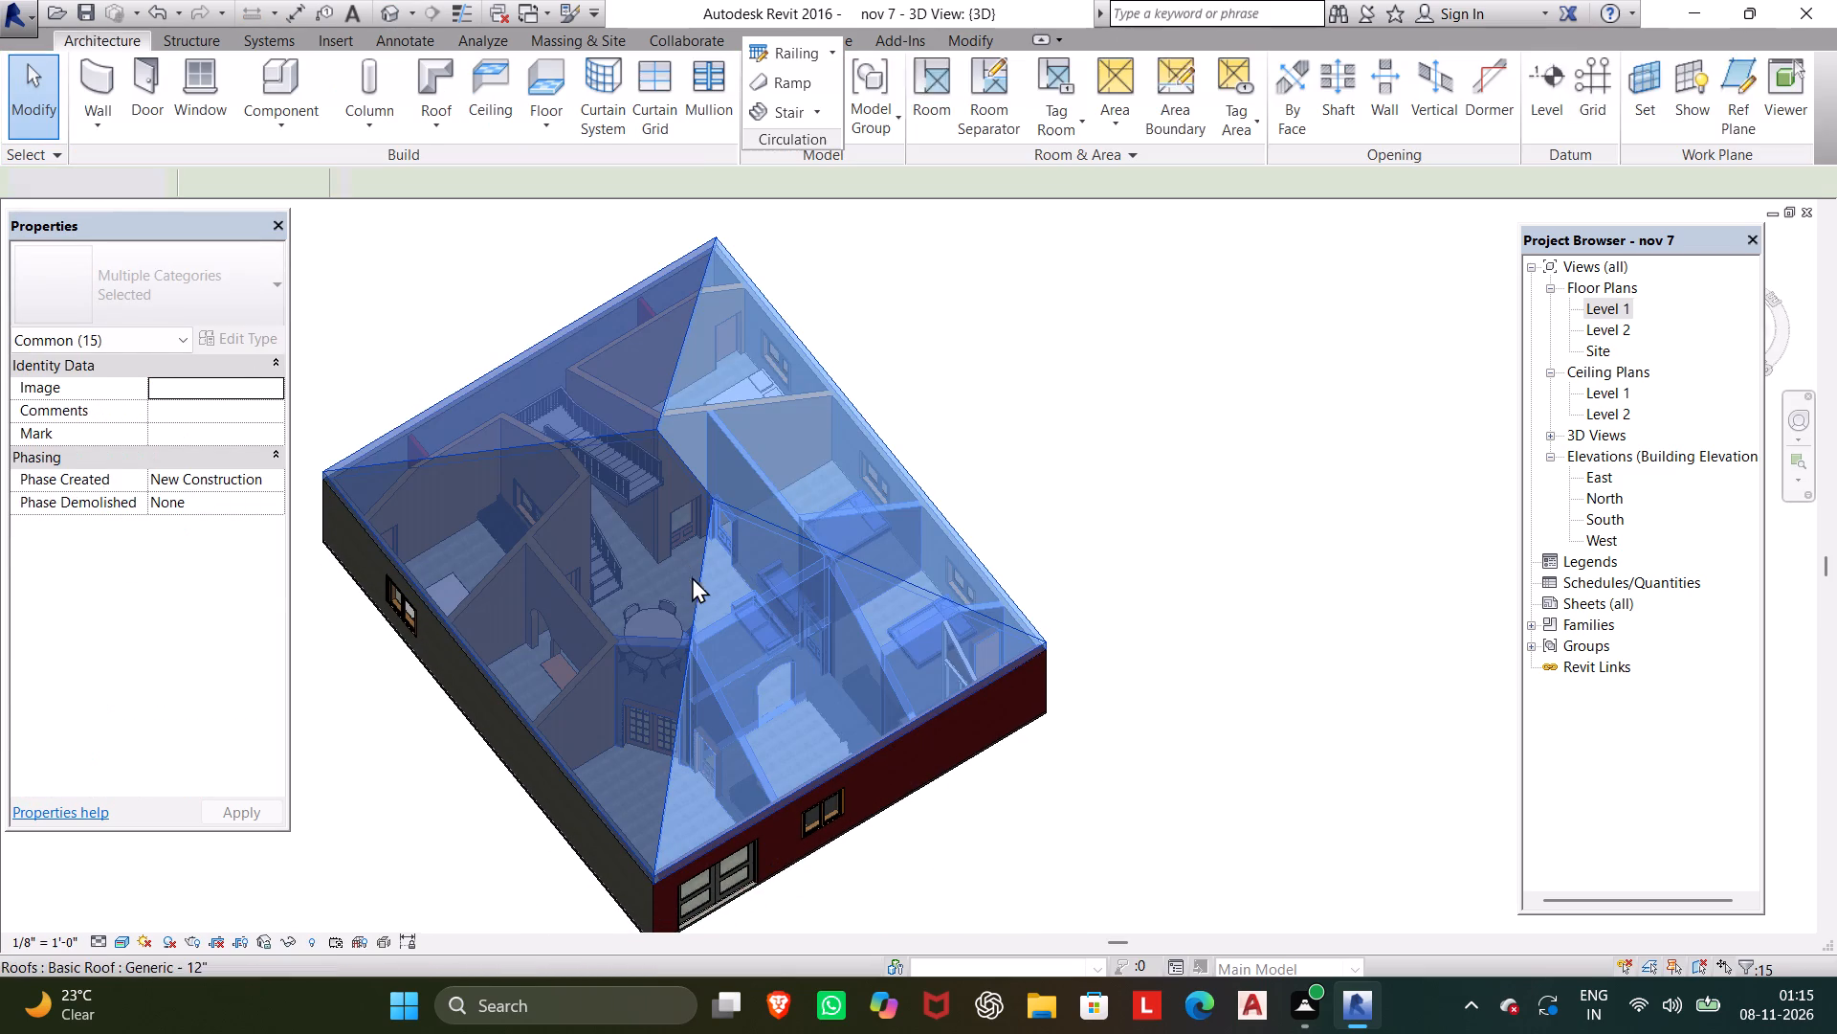
{"action": "left_click", "coordinate": [1043, 640]}
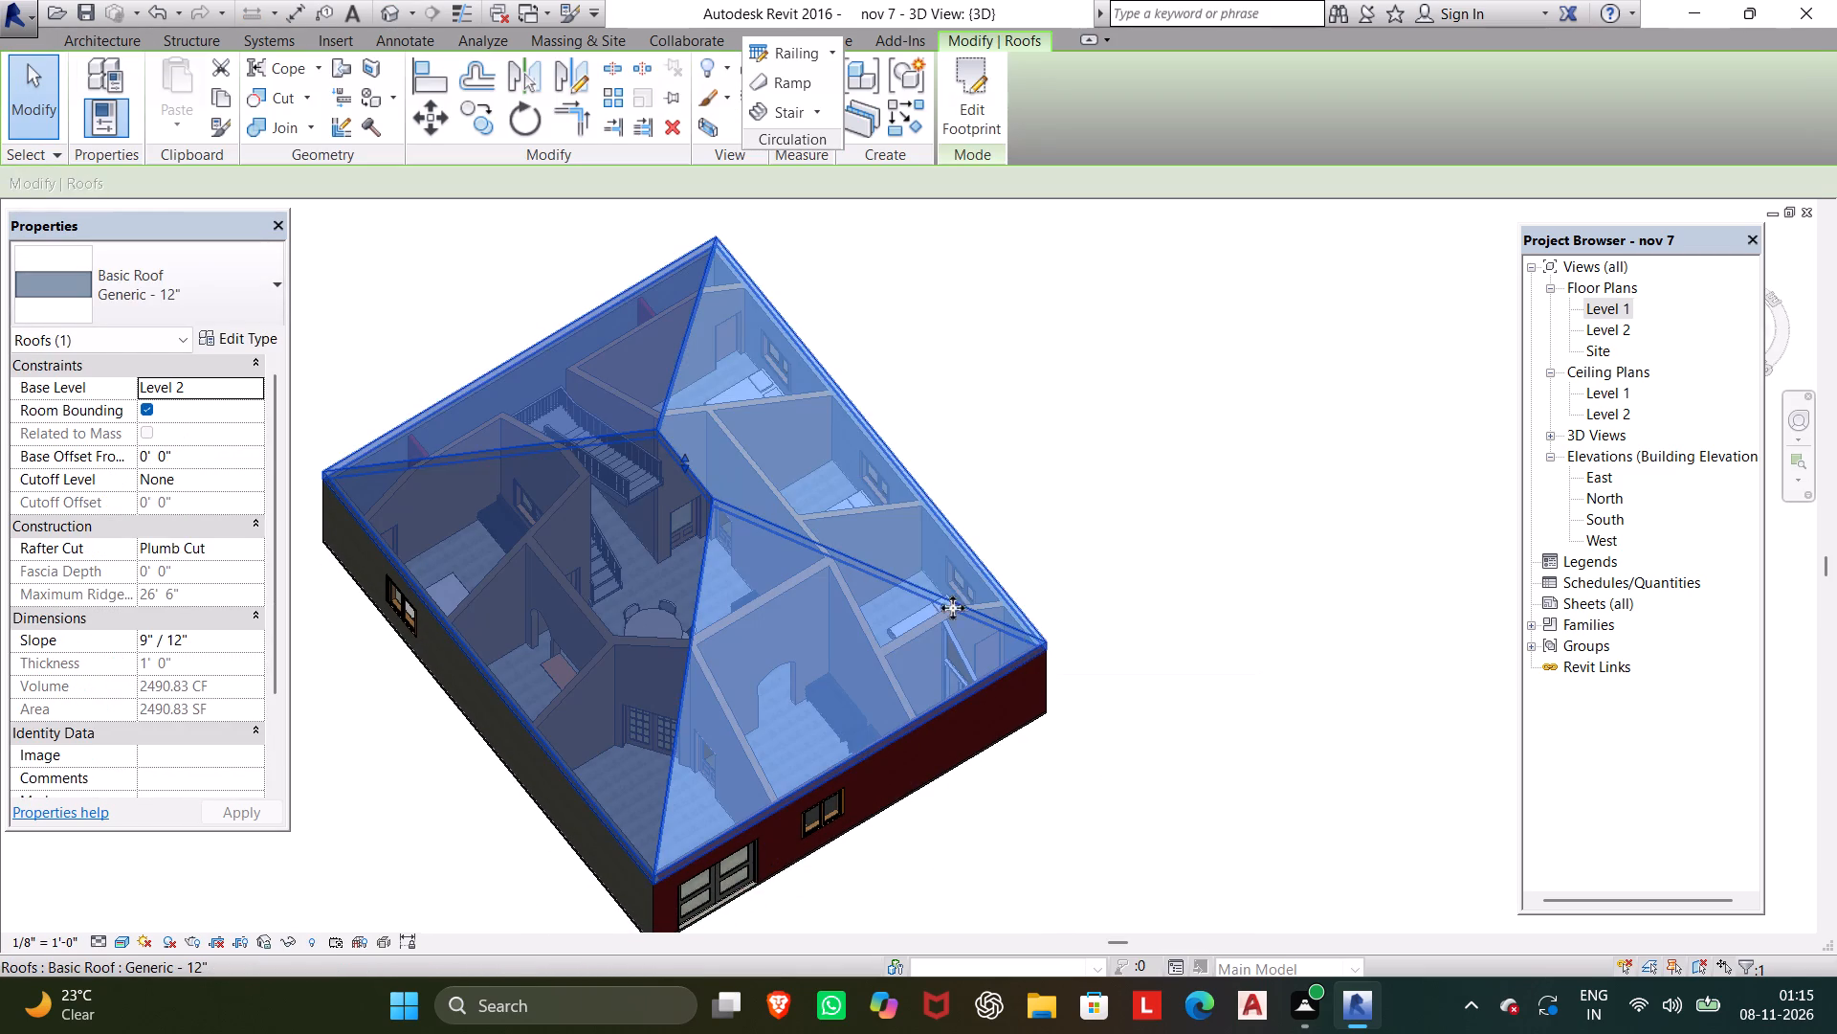
{"action": "key", "text": "Escape"}
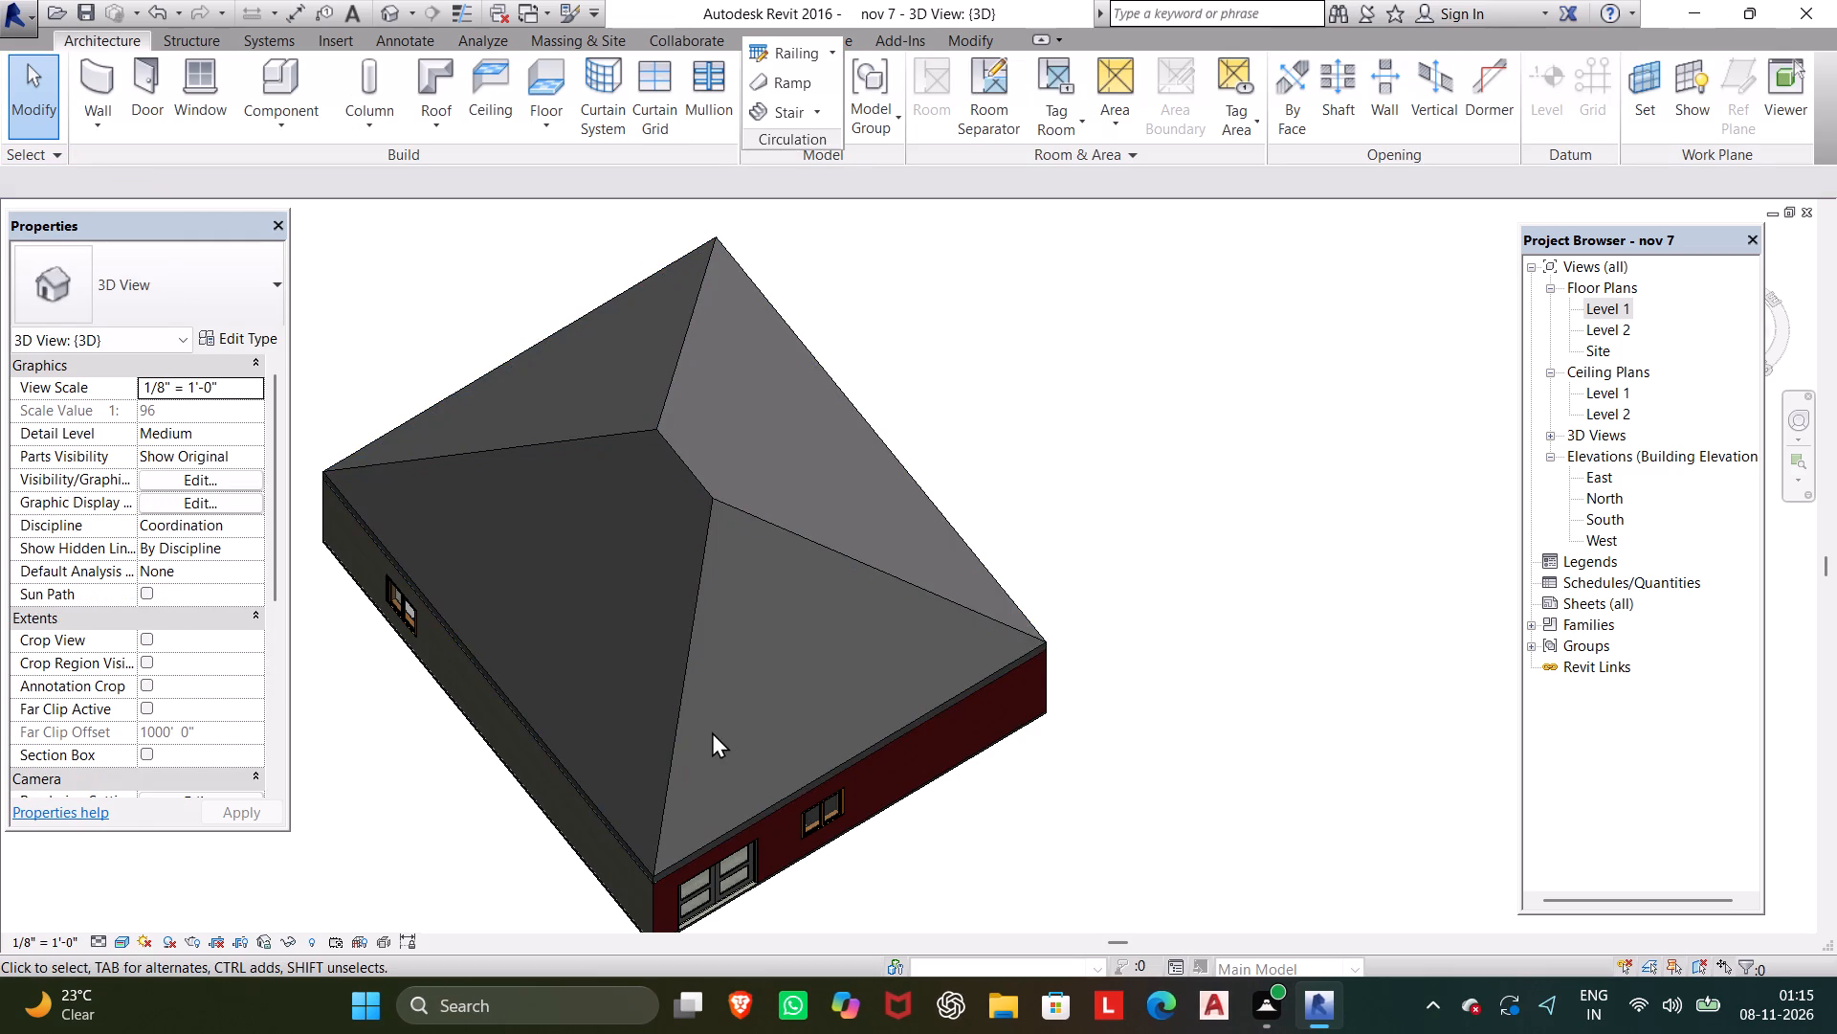
{"action": "left_click", "coordinate": [677, 728]}
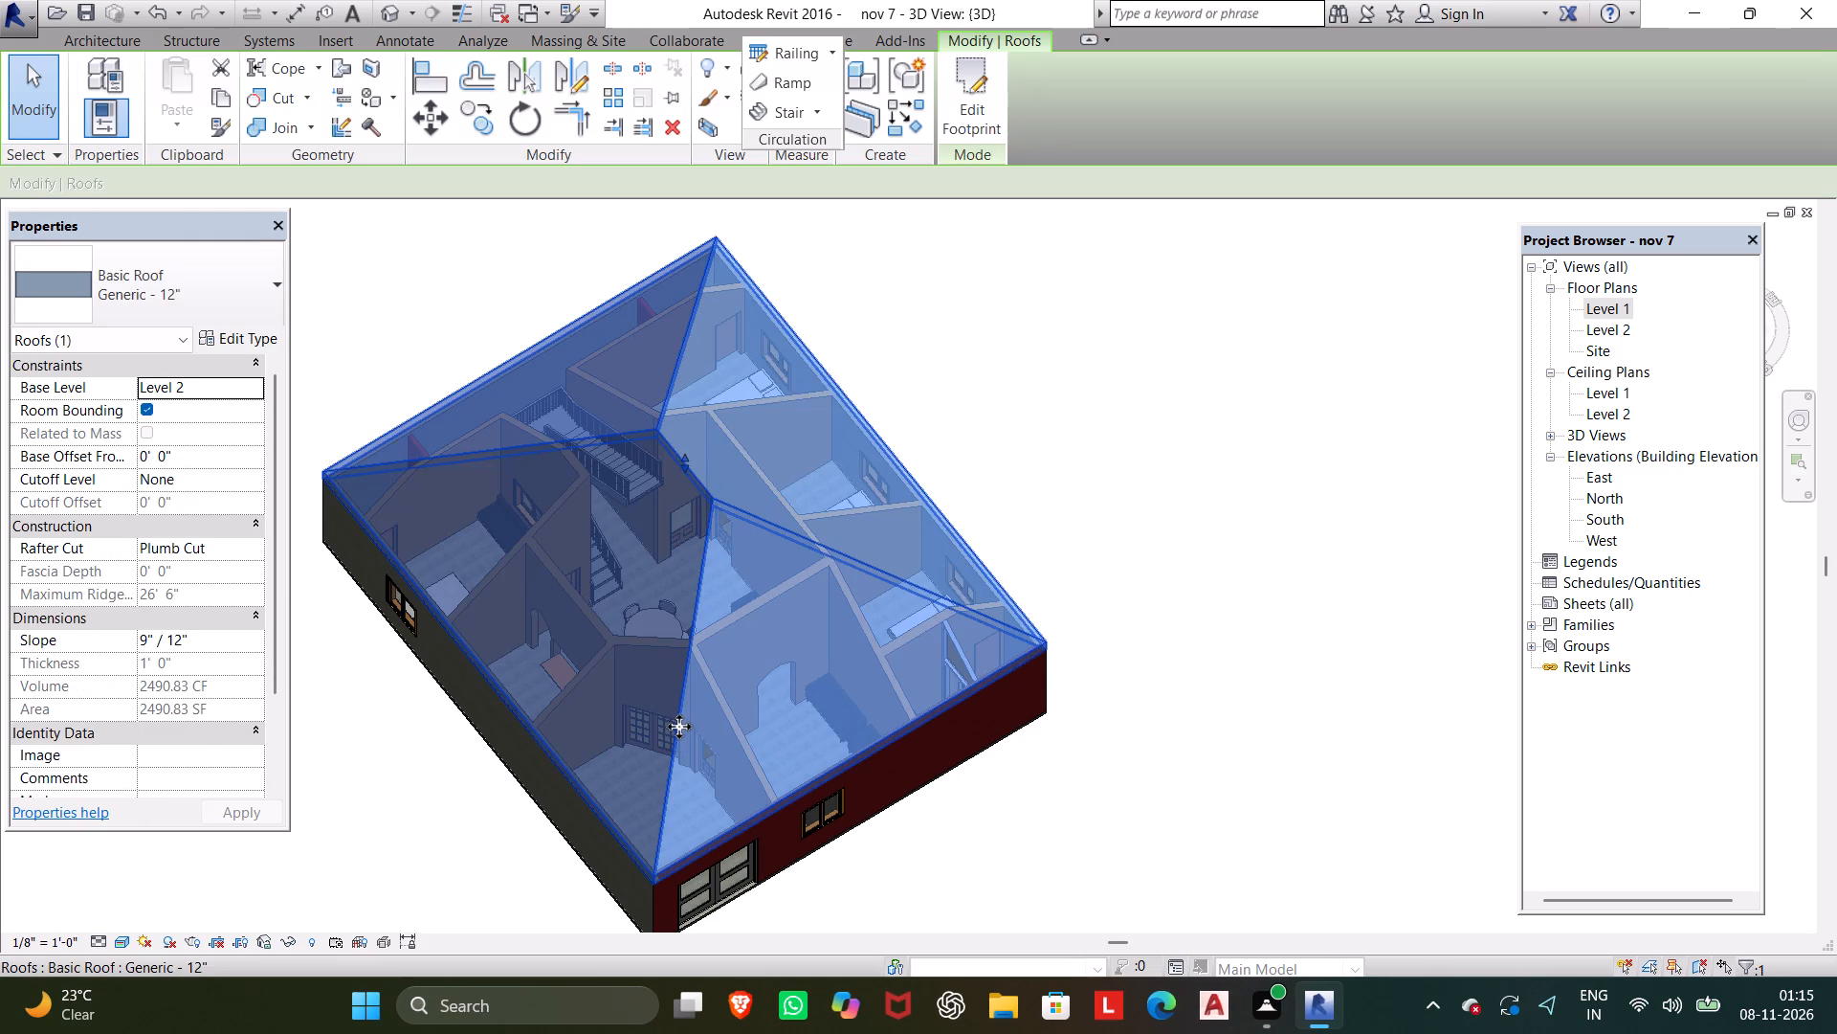
{"action": "left_click", "coordinate": [679, 727]}
{"action": "key", "text": "Escape"}
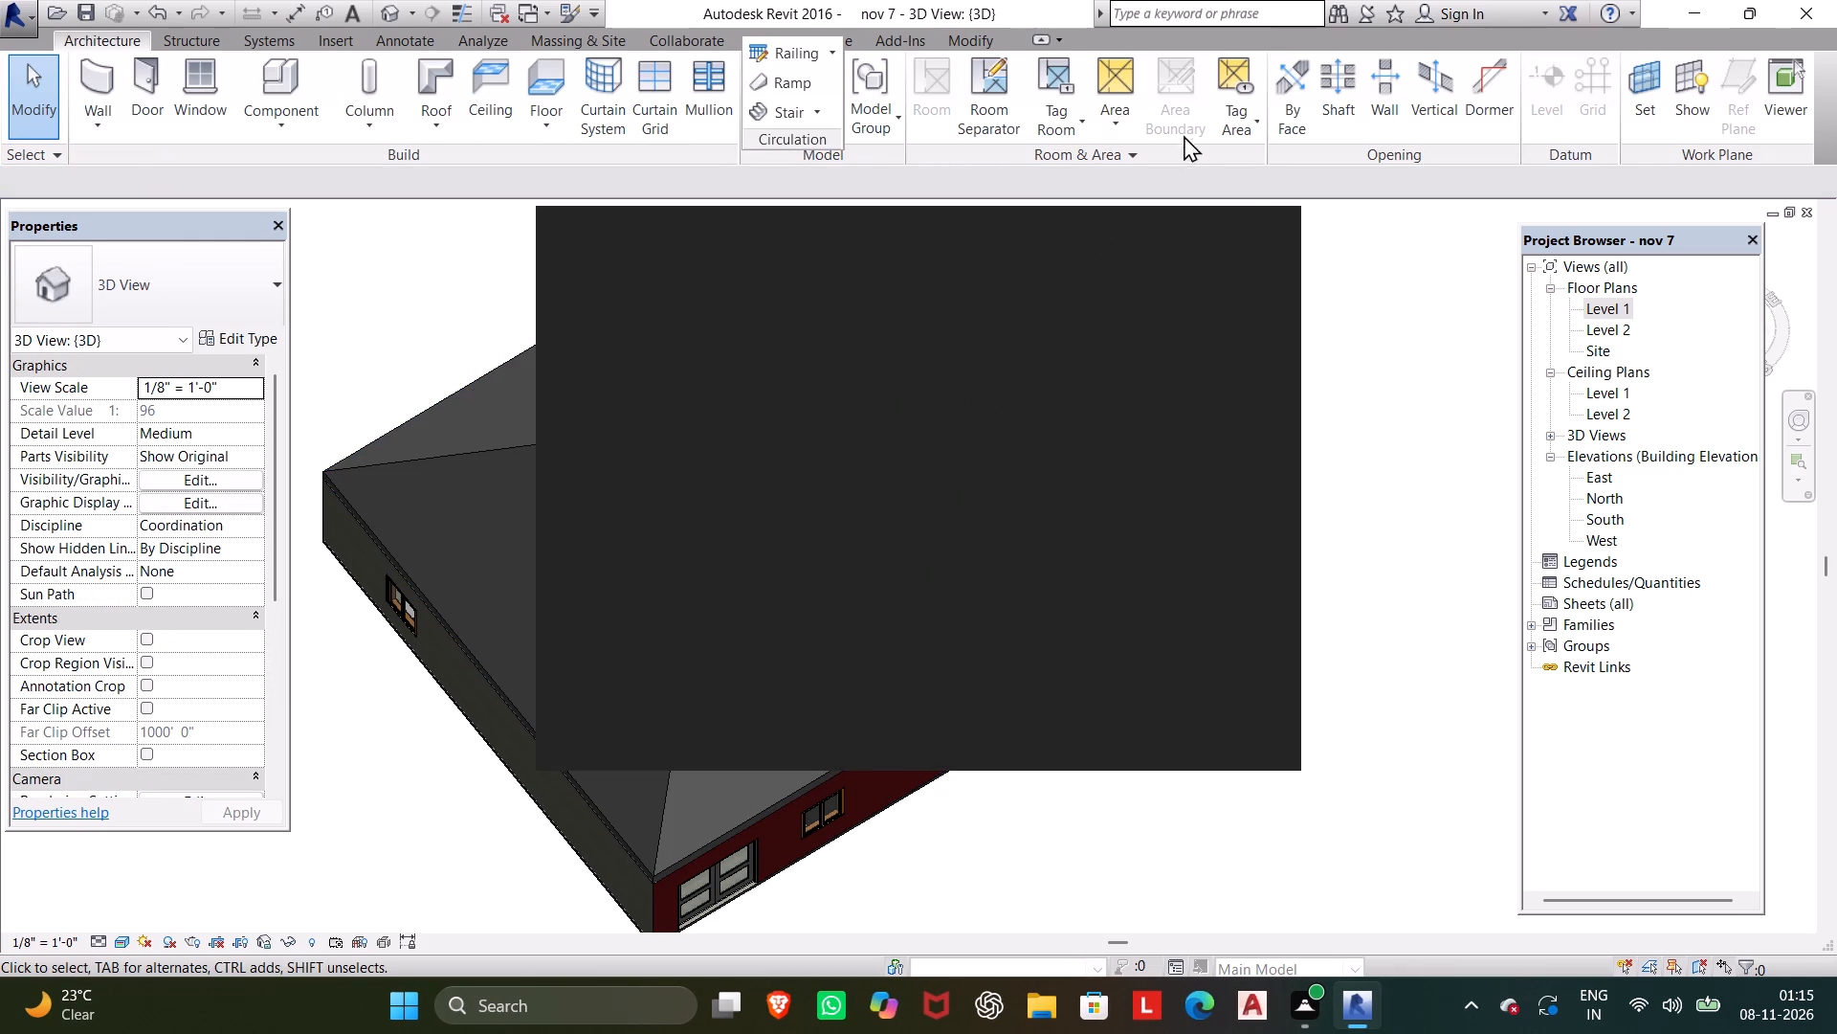
{"action": "left_click", "coordinate": [1265, 240]}
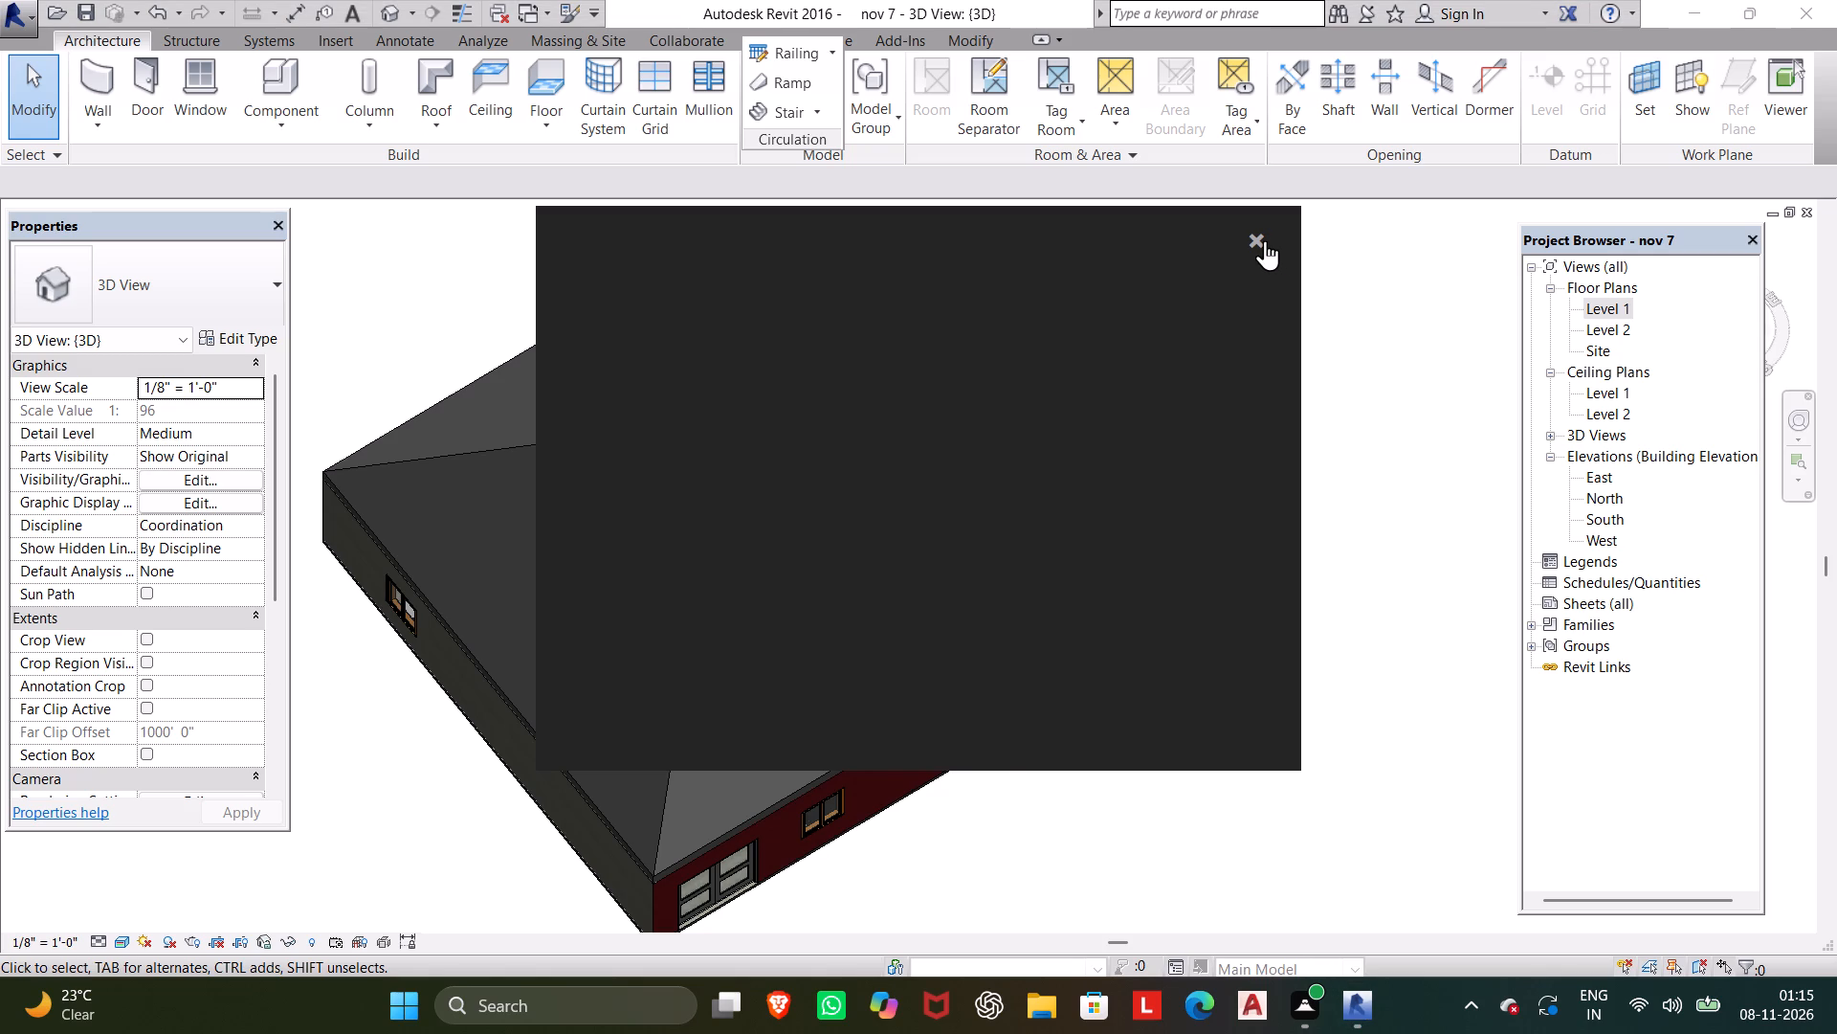
{"action": "middle_click_drag", "start_coordinate": [1281, 415], "coordinate": [1052, 331], "text": "shift"}
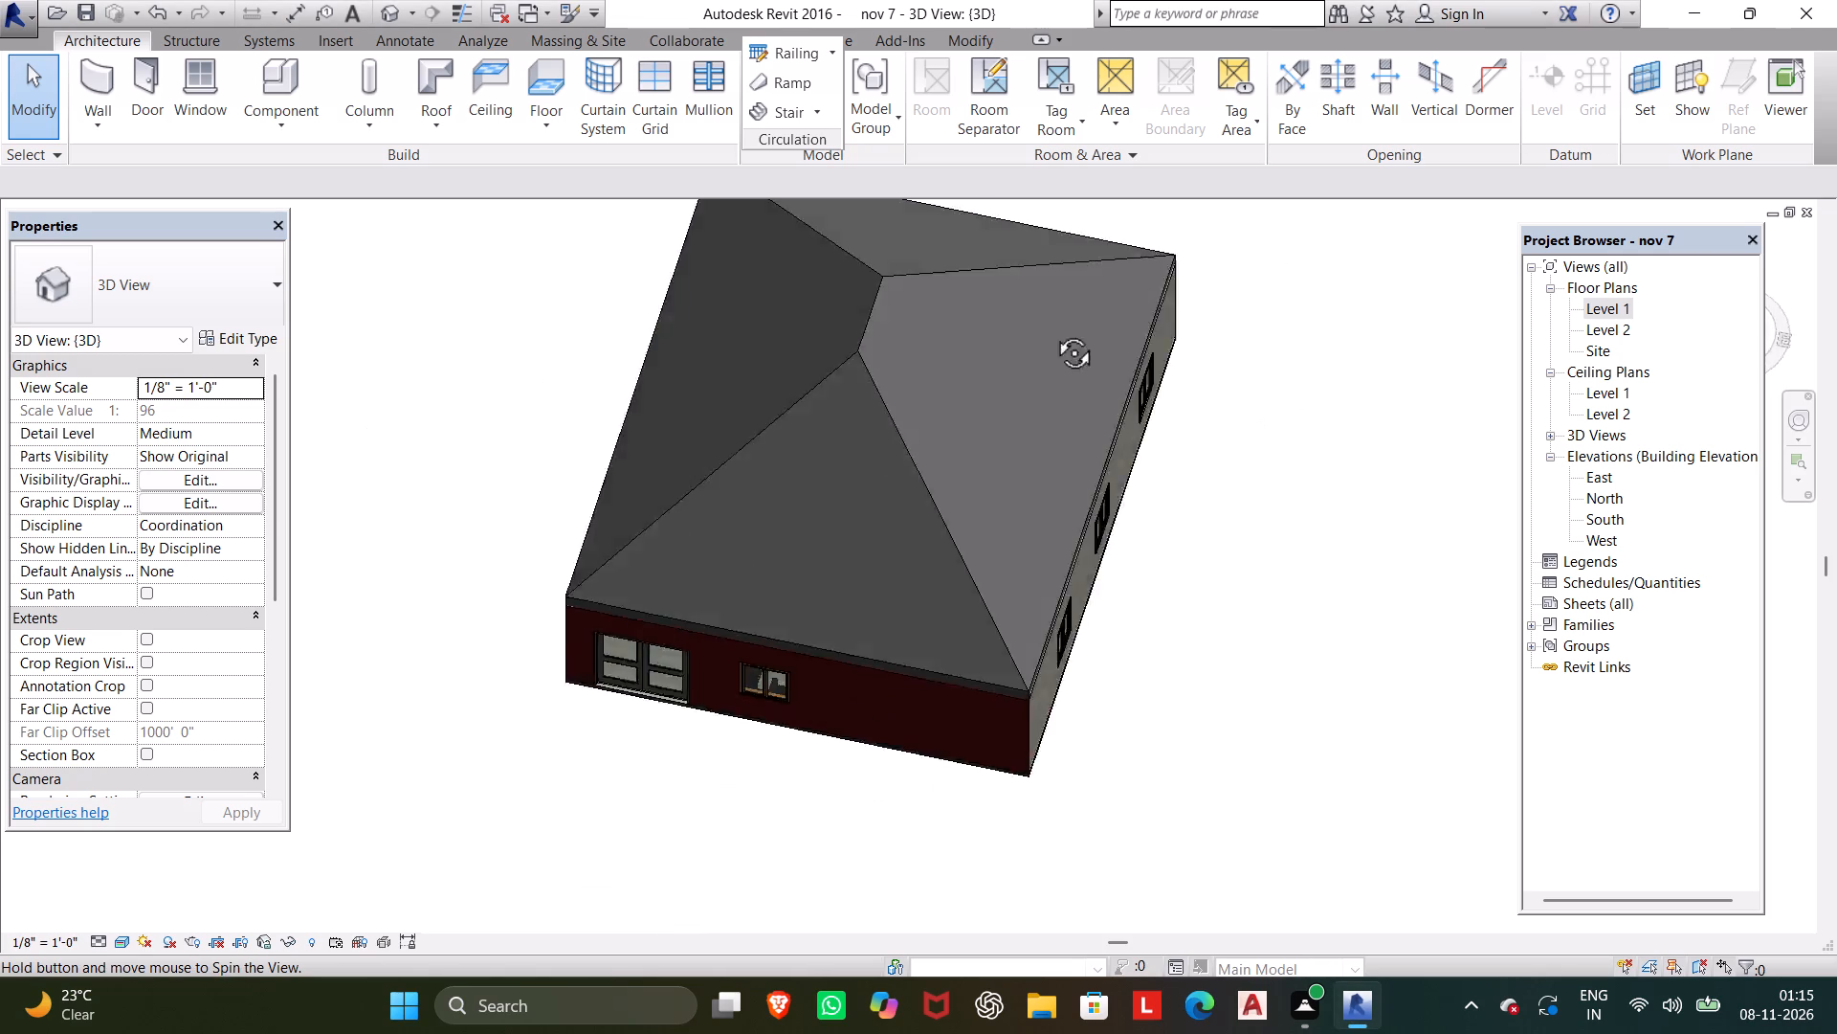
{"action": "middle_click_drag", "start_coordinate": [1052, 331], "coordinate": [966, 234], "text": "shift"}
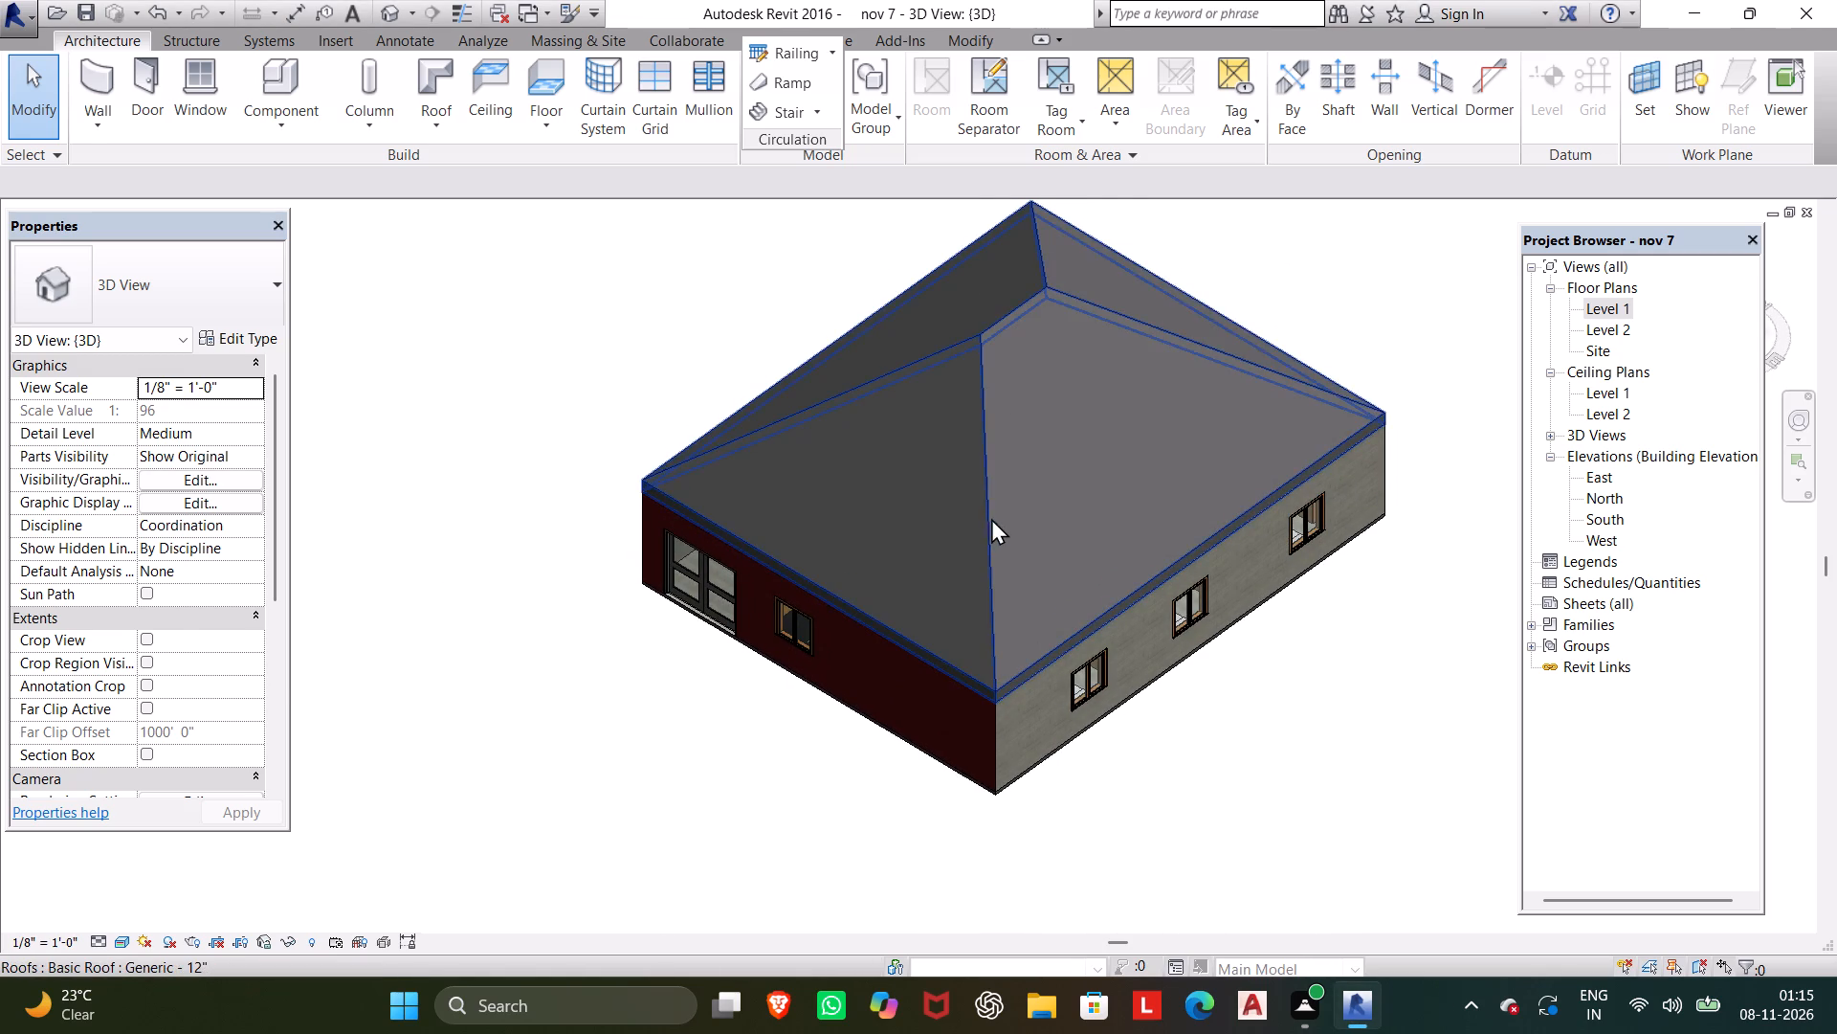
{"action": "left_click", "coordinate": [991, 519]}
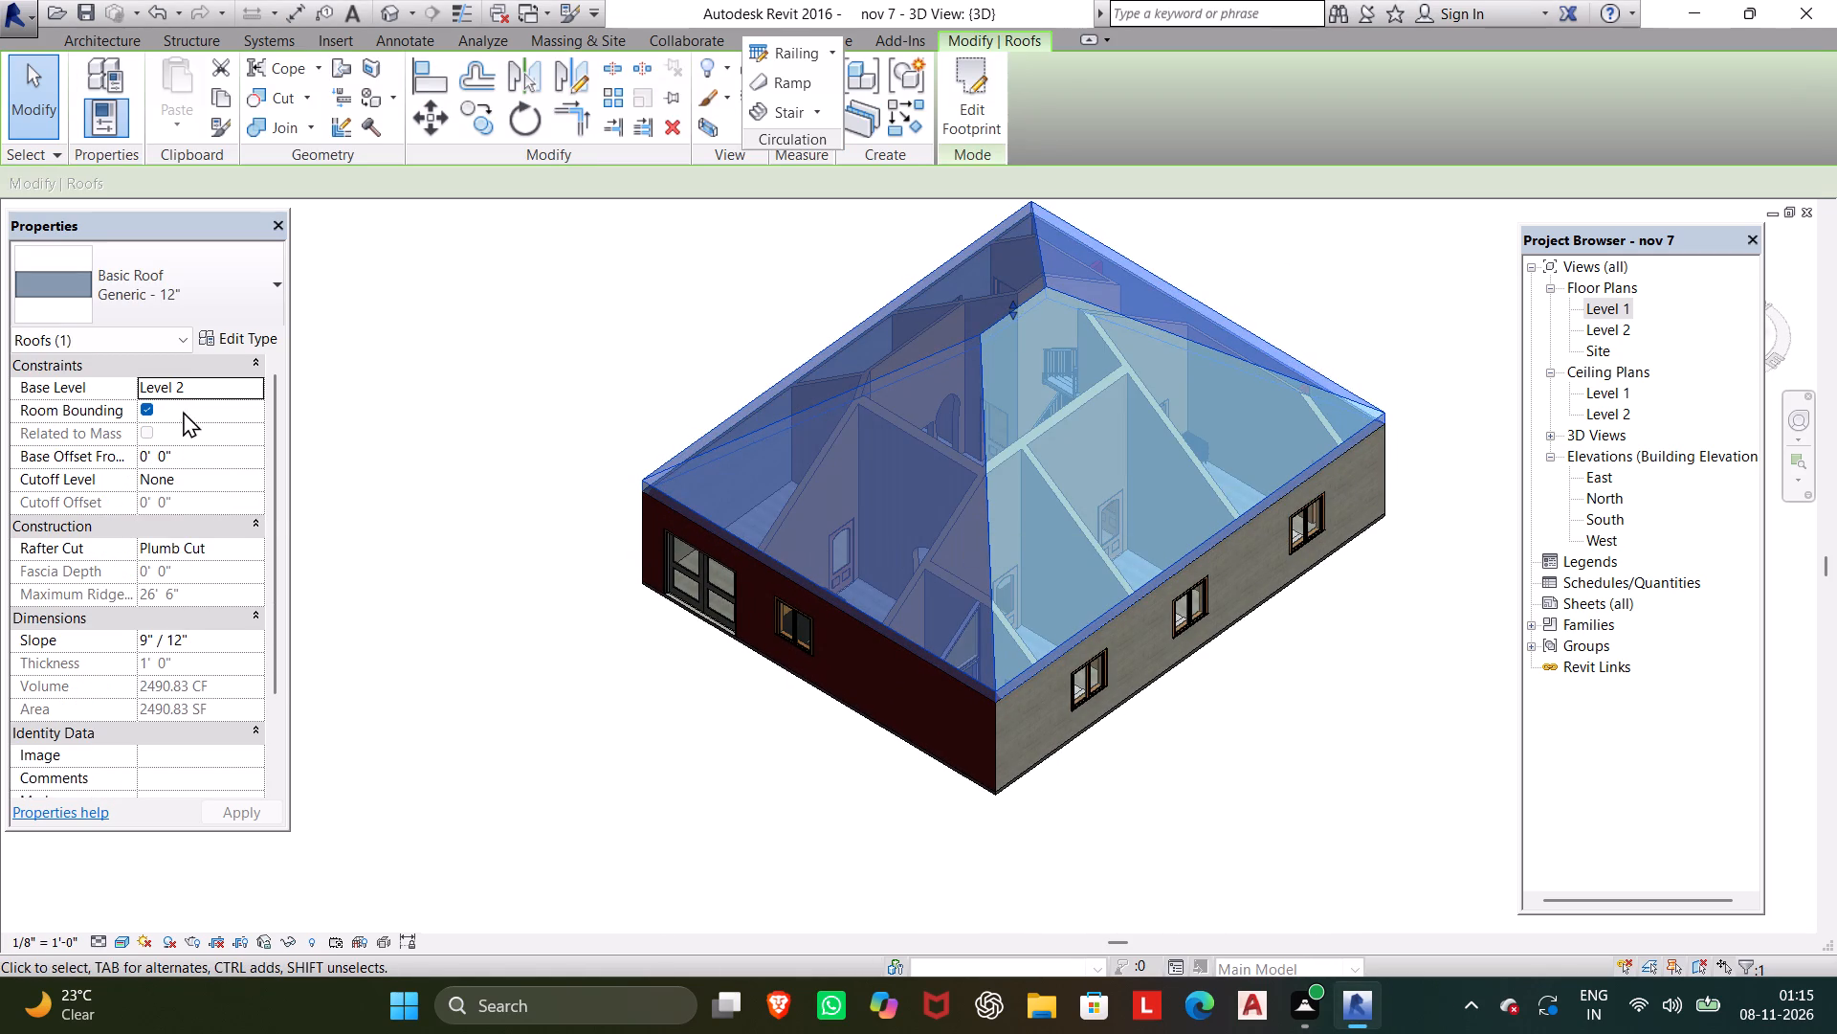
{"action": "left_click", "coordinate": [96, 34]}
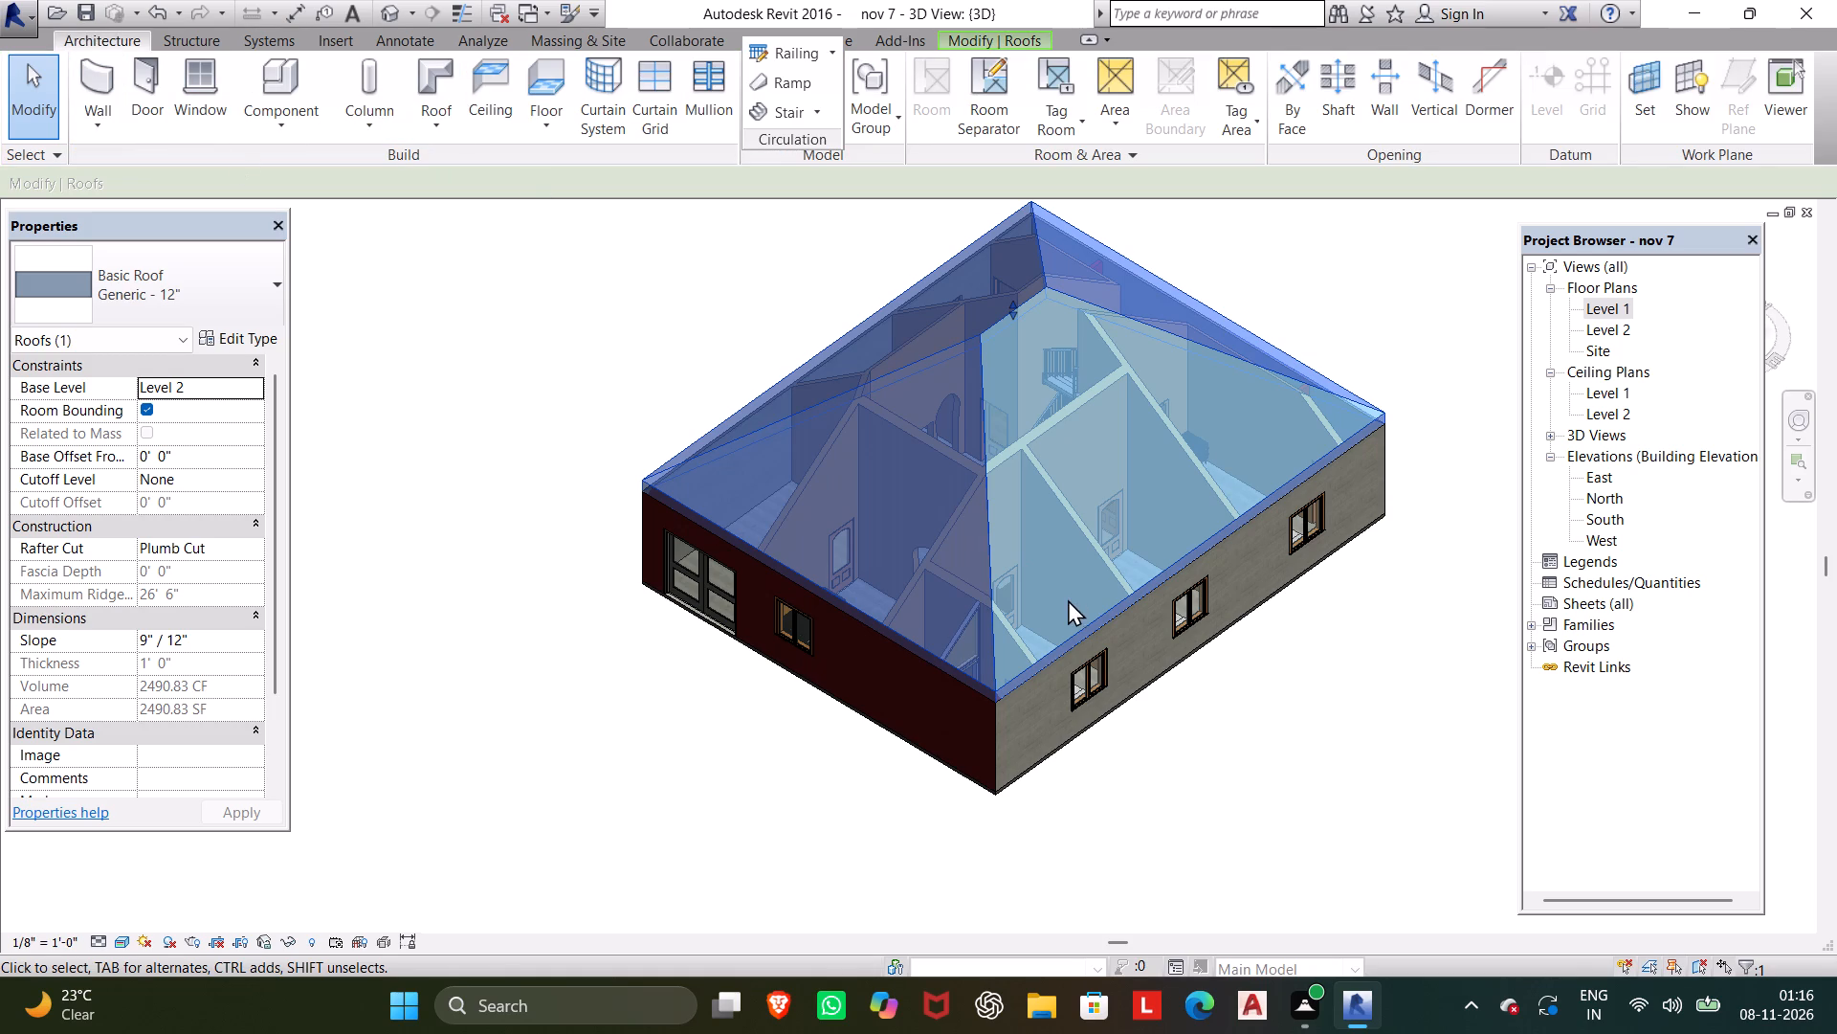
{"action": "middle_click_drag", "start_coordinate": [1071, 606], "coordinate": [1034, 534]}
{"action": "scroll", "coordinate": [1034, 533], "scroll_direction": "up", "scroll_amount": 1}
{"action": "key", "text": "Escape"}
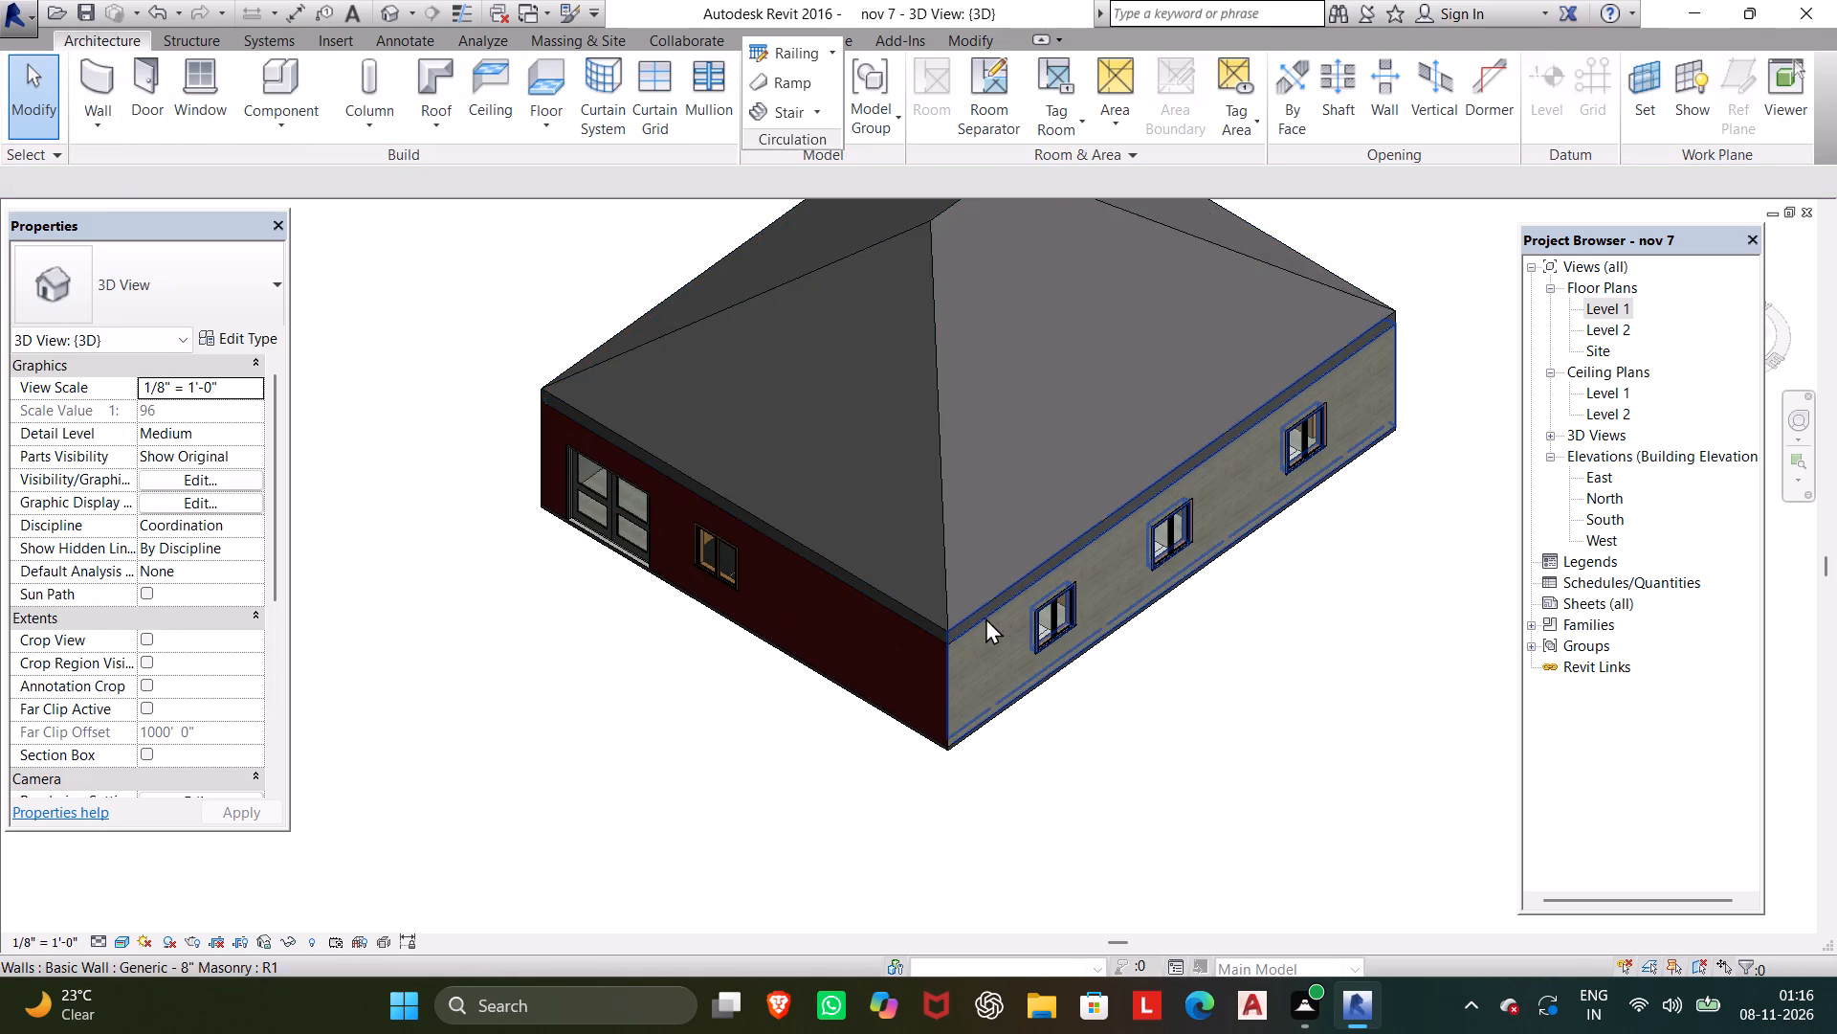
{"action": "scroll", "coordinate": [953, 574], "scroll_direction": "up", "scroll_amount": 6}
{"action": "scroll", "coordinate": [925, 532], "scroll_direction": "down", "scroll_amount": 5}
Flatten the hip roof over the house by setting its slope to 0" / 12".
{"action": "left_click", "coordinate": [936, 525]}
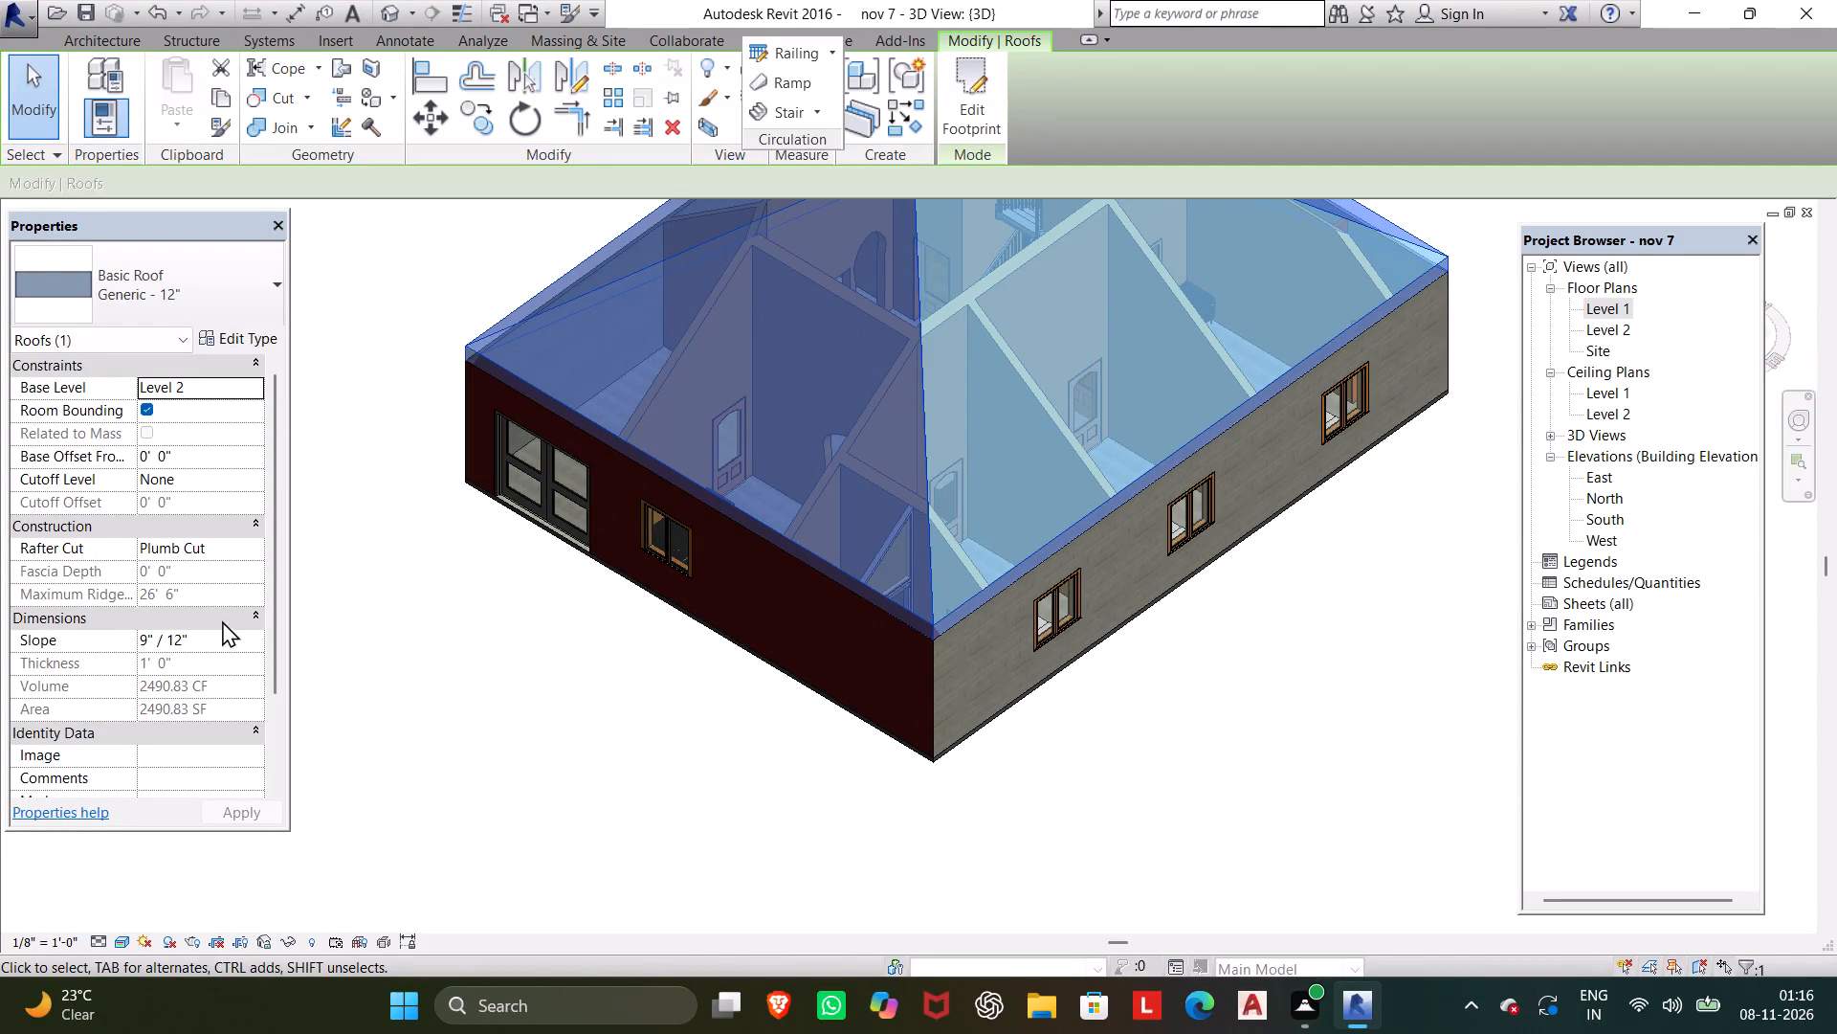
{"action": "left_click", "coordinate": [192, 640]}
{"action": "left_click_drag", "start_coordinate": [200, 640], "coordinate": [125, 638]}
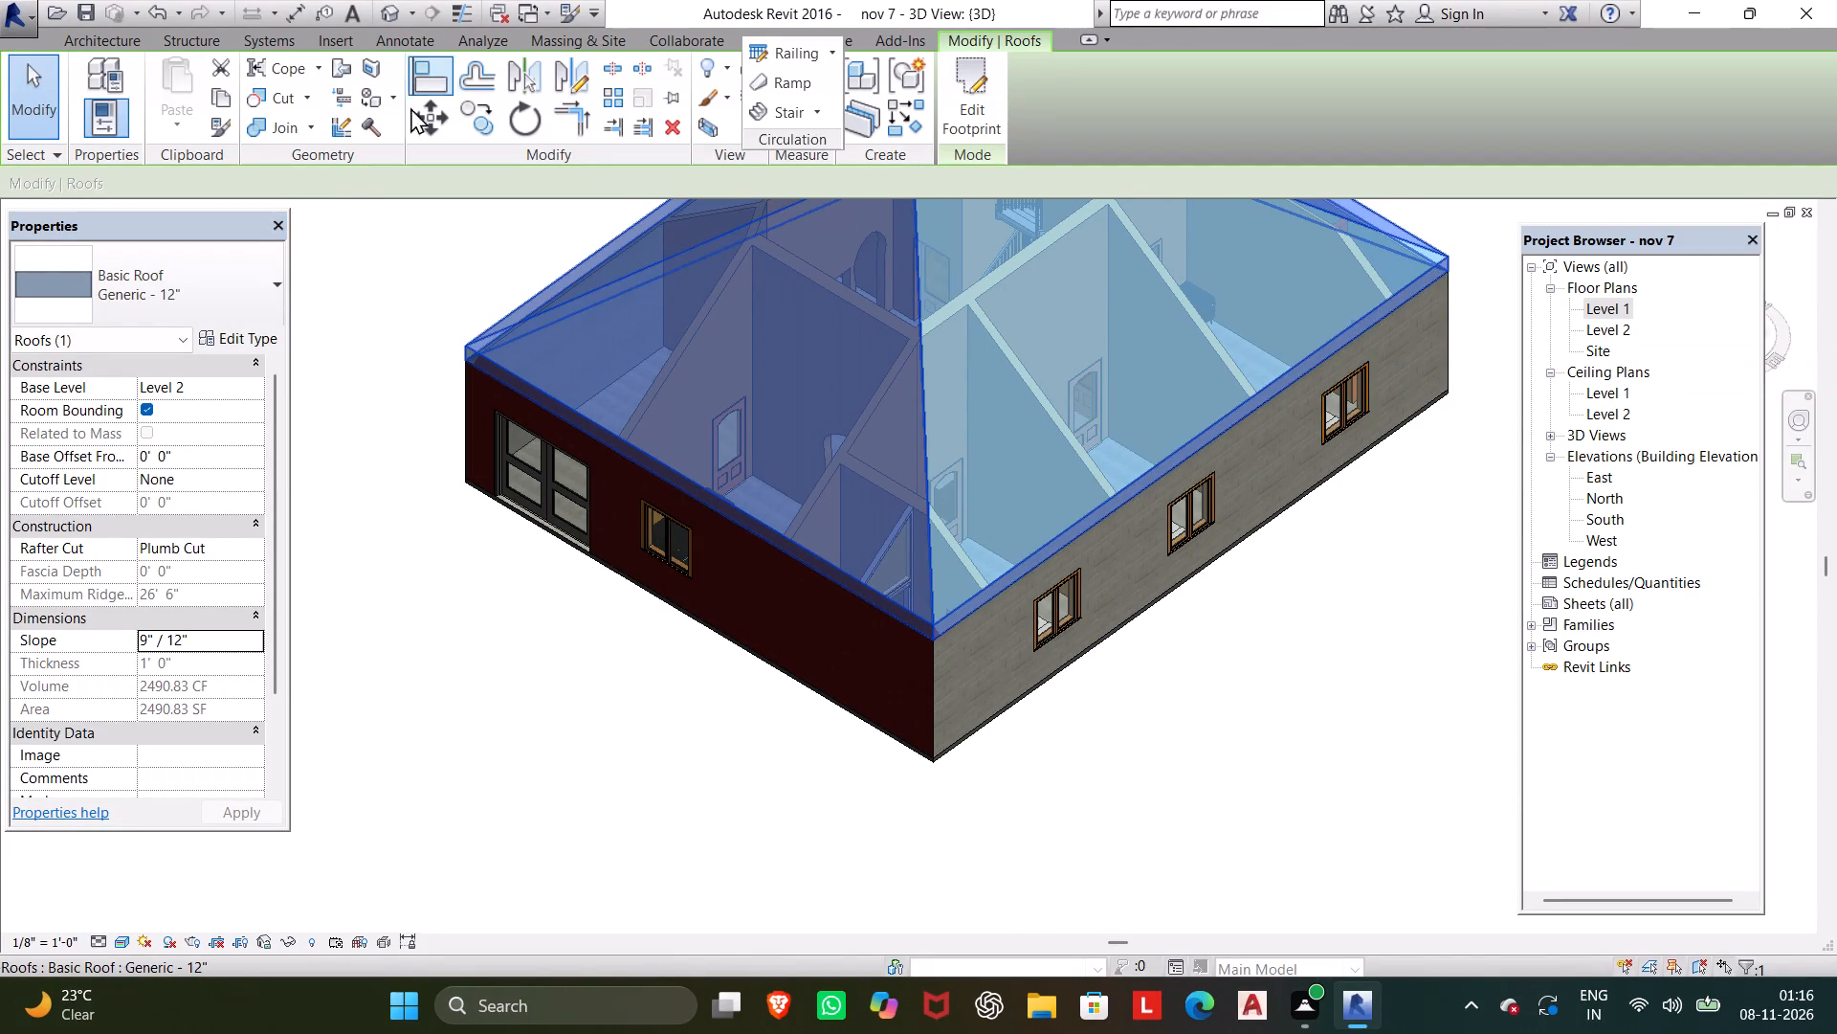
{"action": "left_click", "coordinate": [221, 638]}
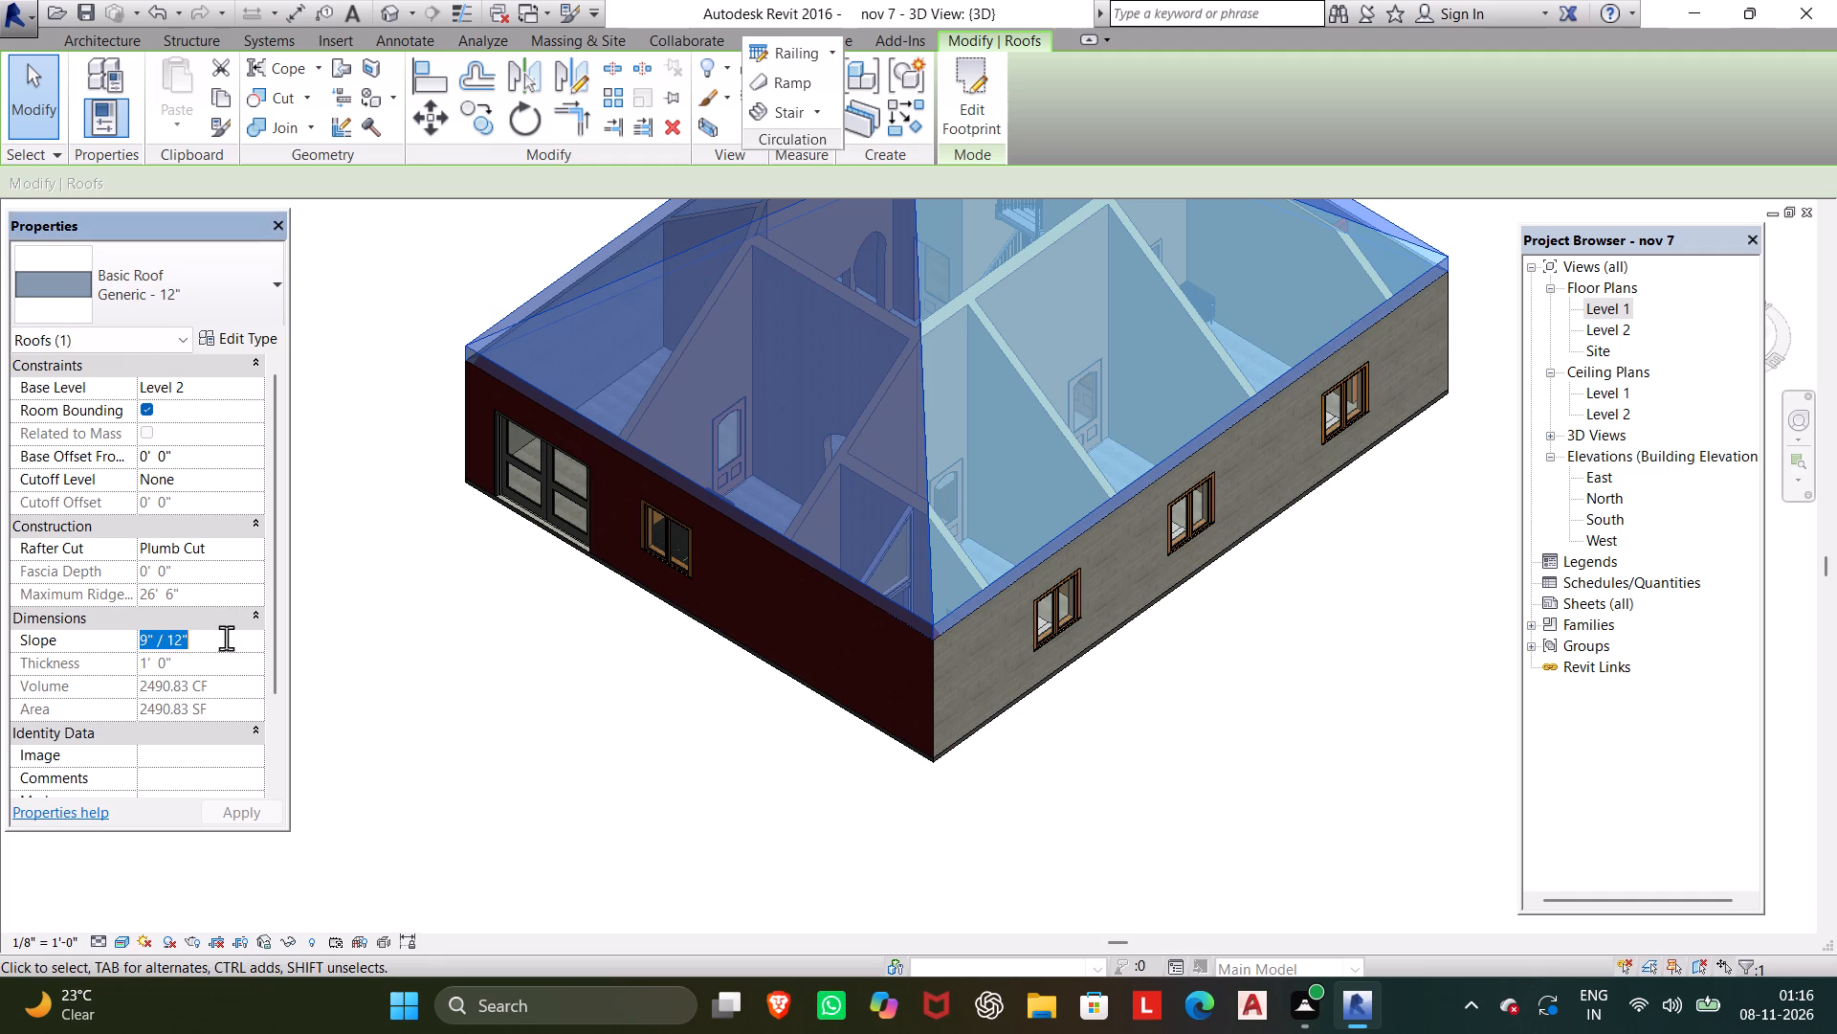
{"action": "left_click_drag", "start_coordinate": [230, 639], "coordinate": [62, 641]}
{"action": "key", "text": "0"}
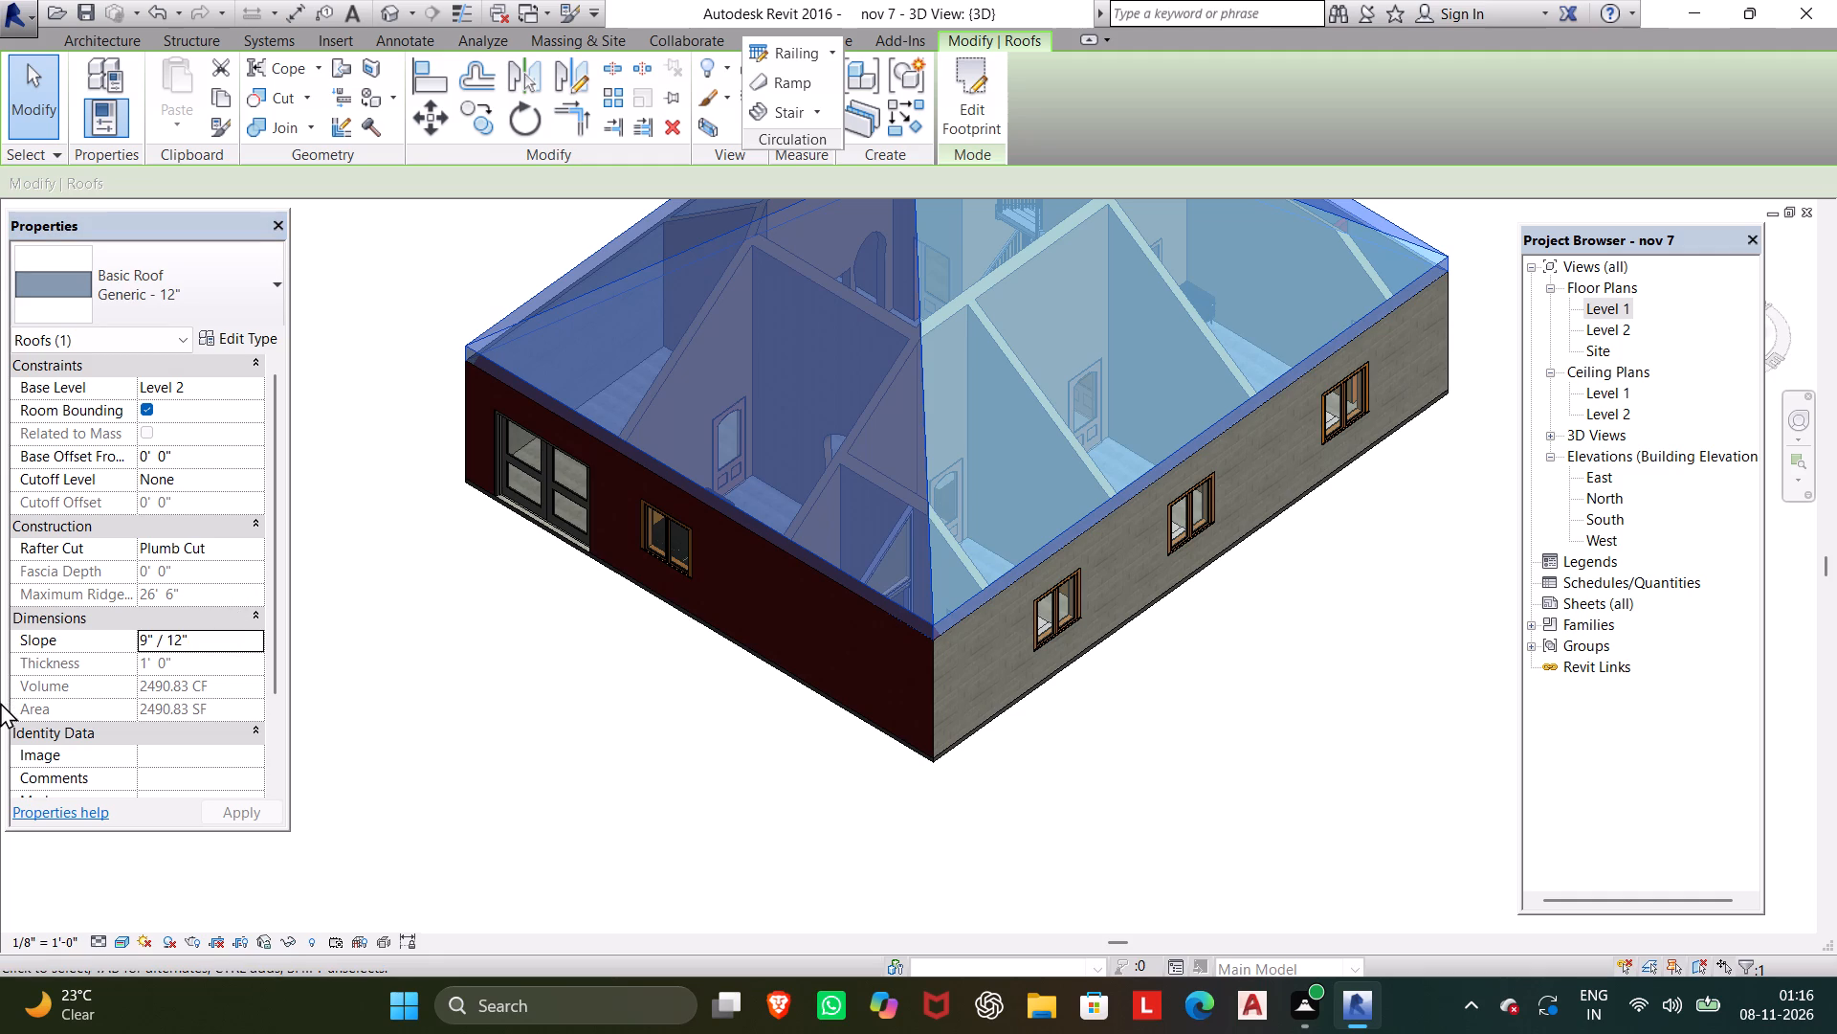
{"action": "left_click", "coordinate": [210, 643]}
{"action": "left_click", "coordinate": [216, 637]}
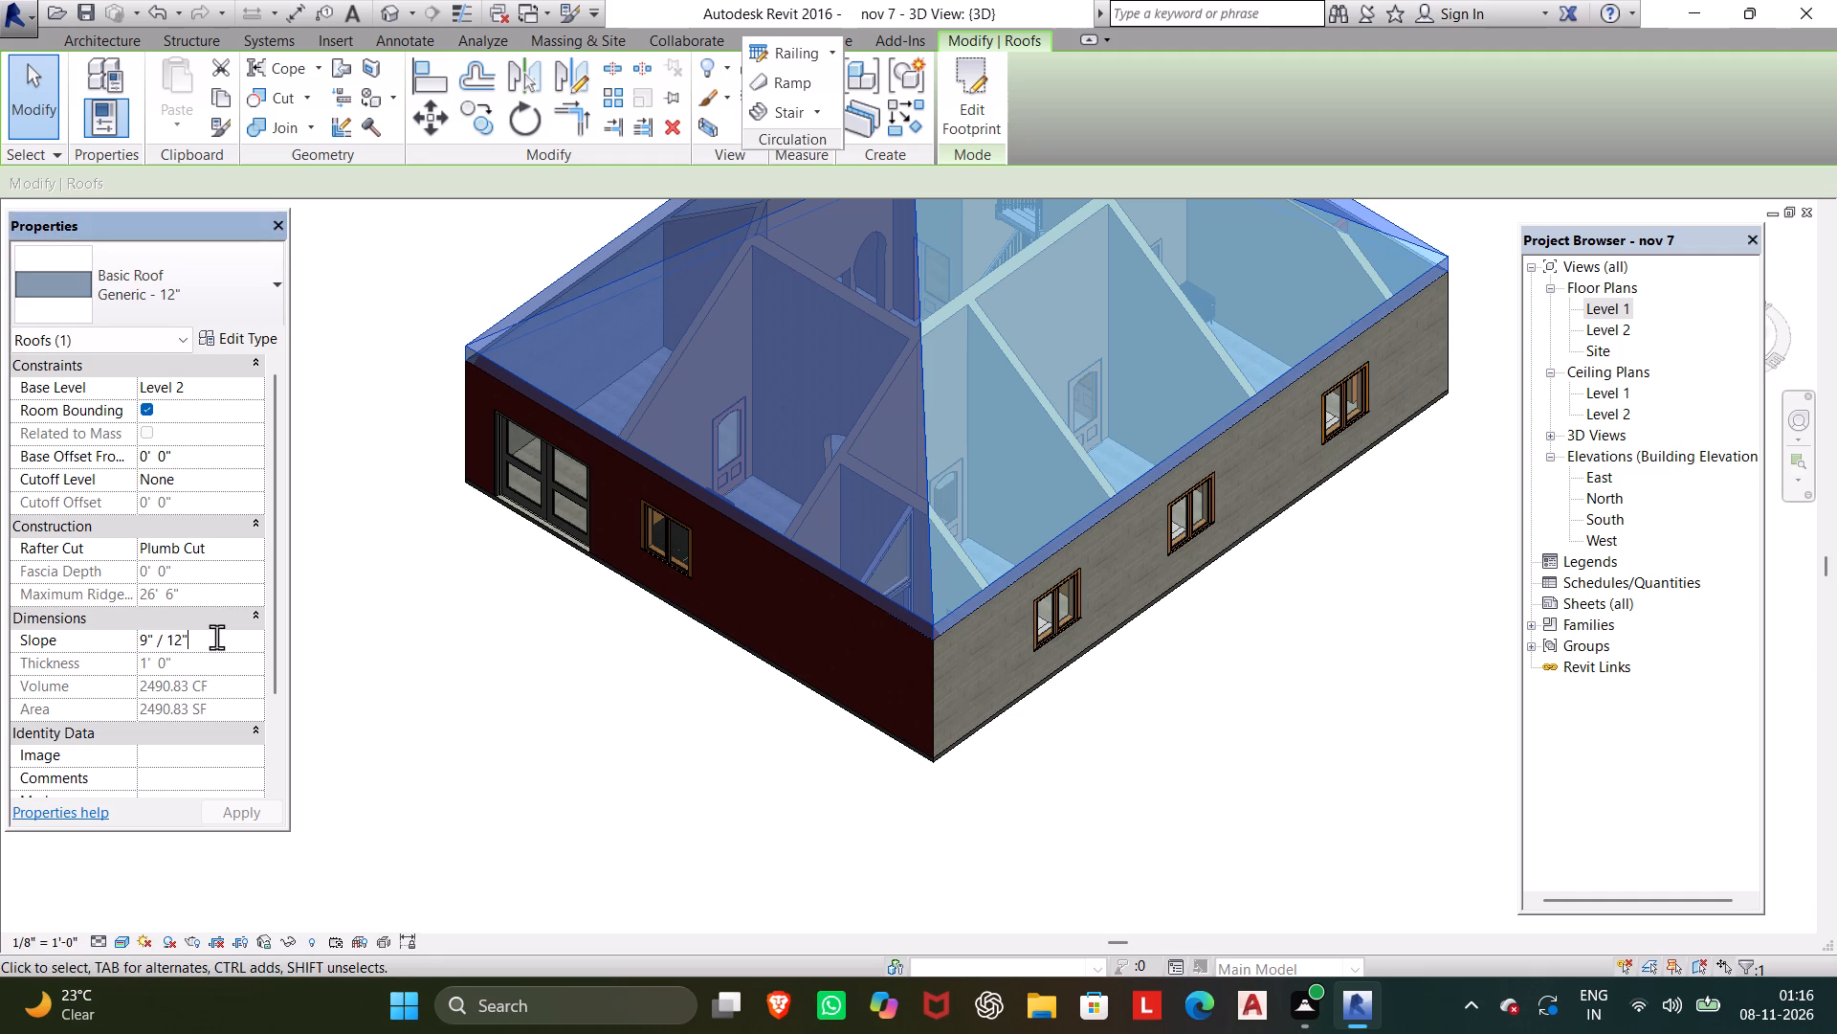
{"action": "triple_click", "coordinate": [216, 638]}
{"action": "left_click_drag", "start_coordinate": [216, 638], "coordinate": [84, 640]}
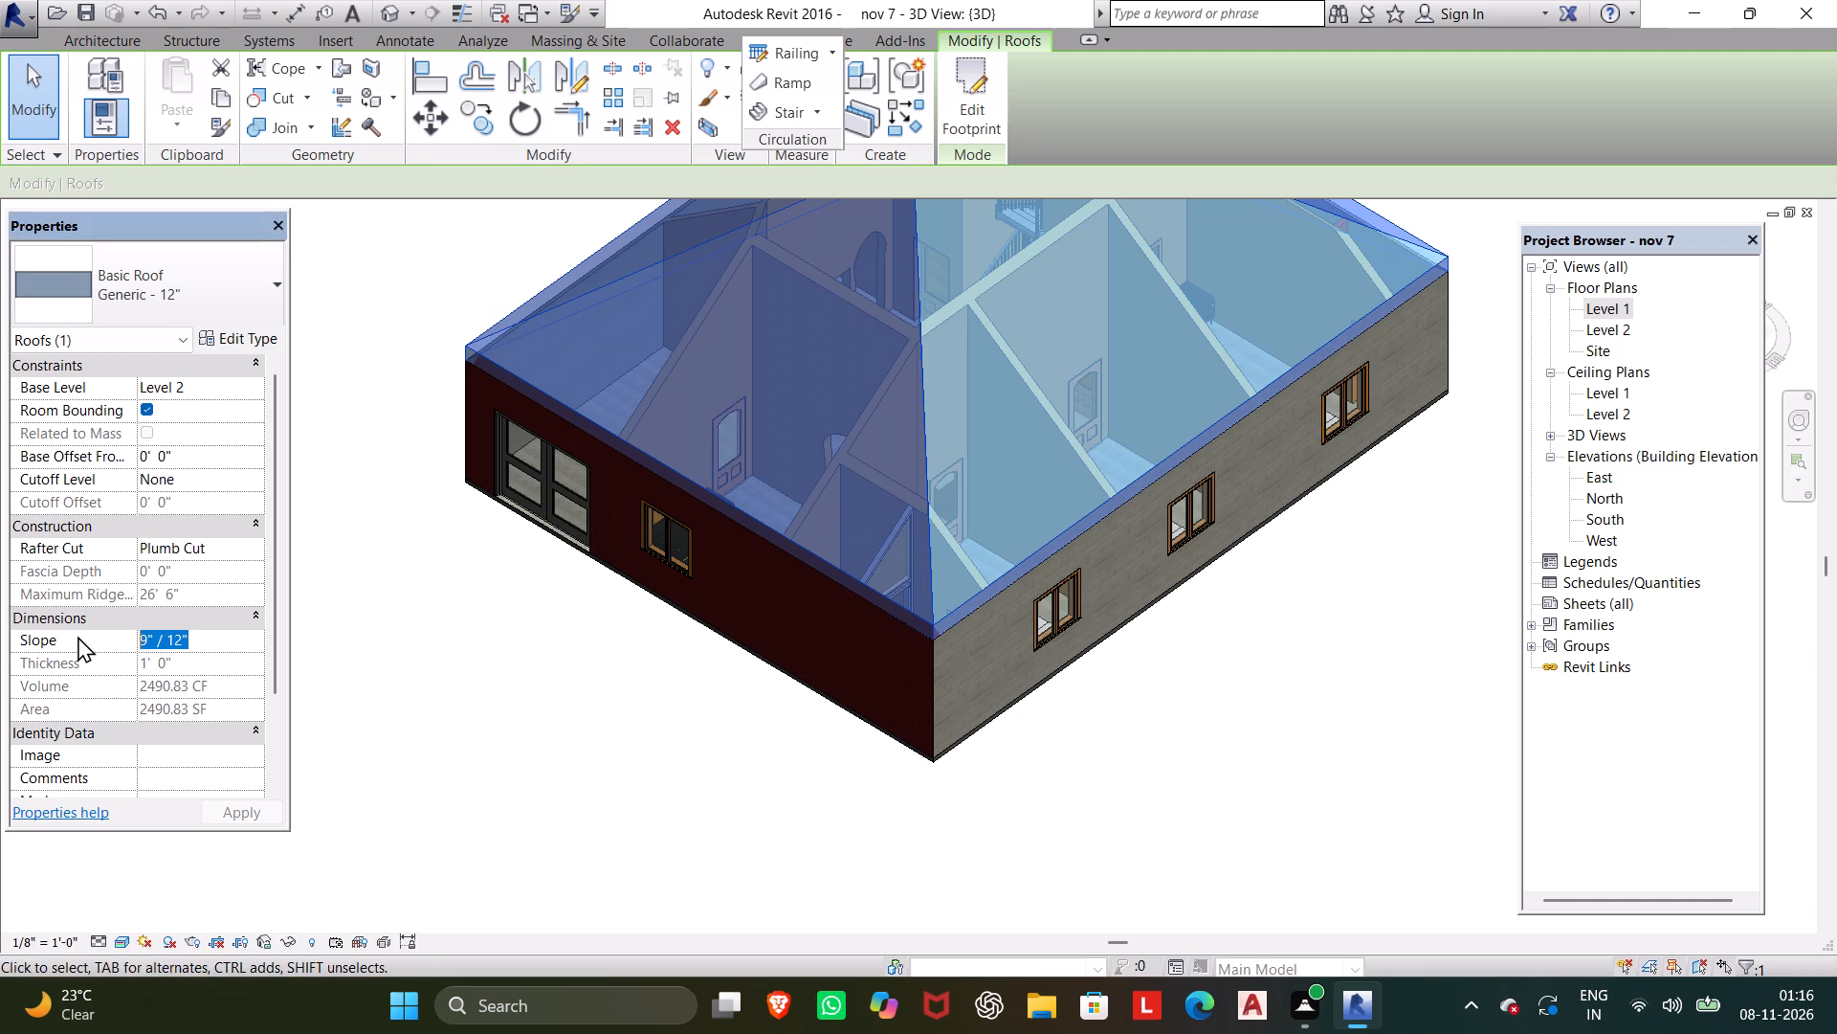
{"action": "key", "text": "0"}
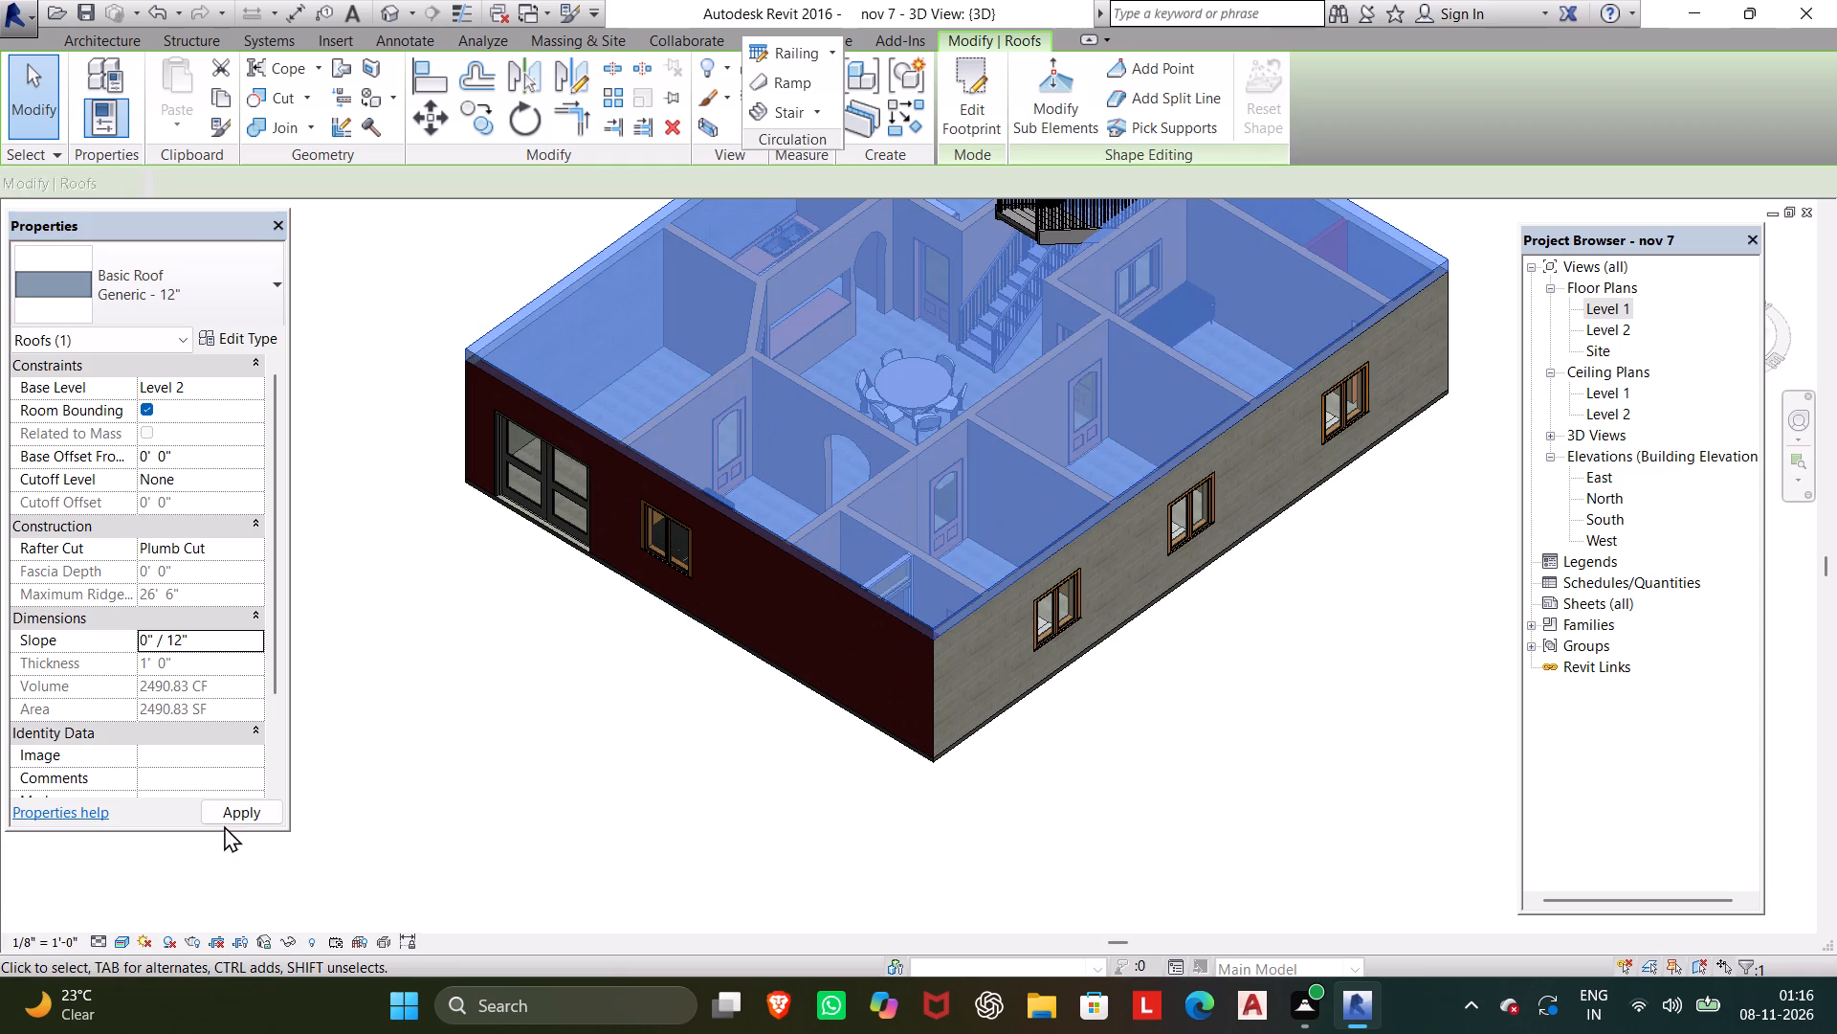
{"action": "left_click", "coordinate": [232, 812]}
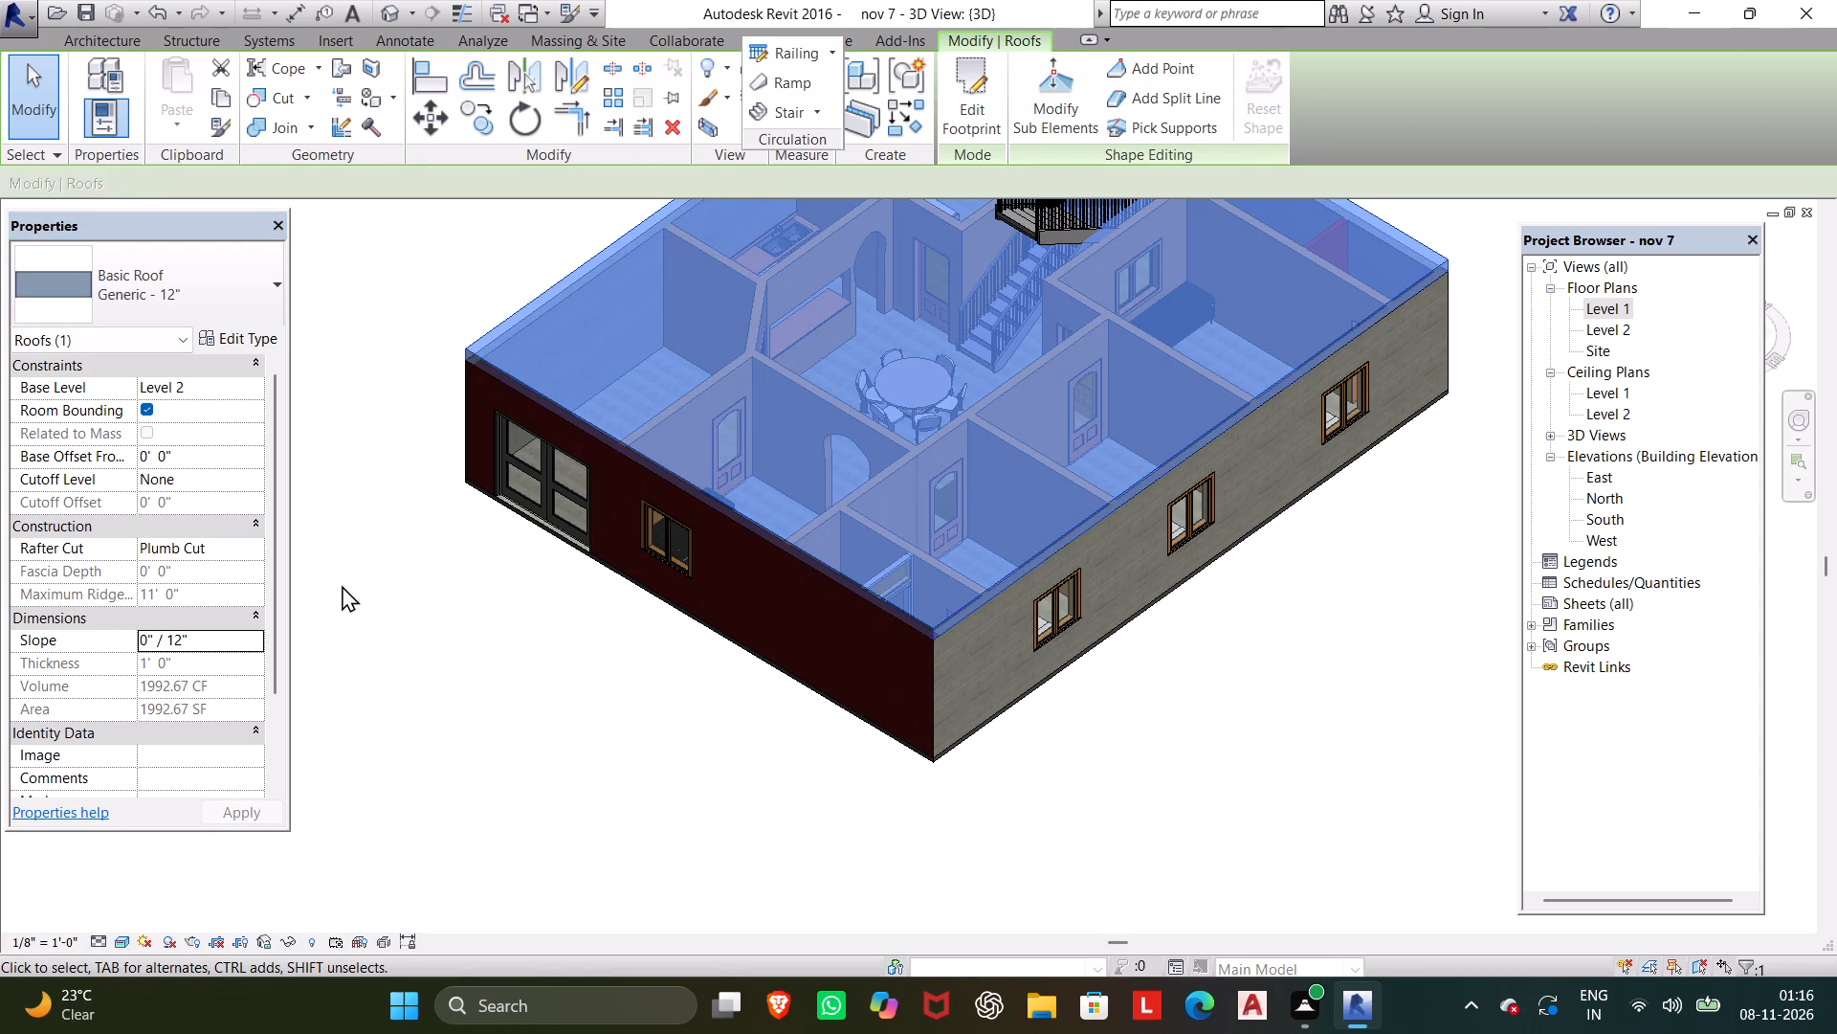
{"action": "key", "text": "Escape"}
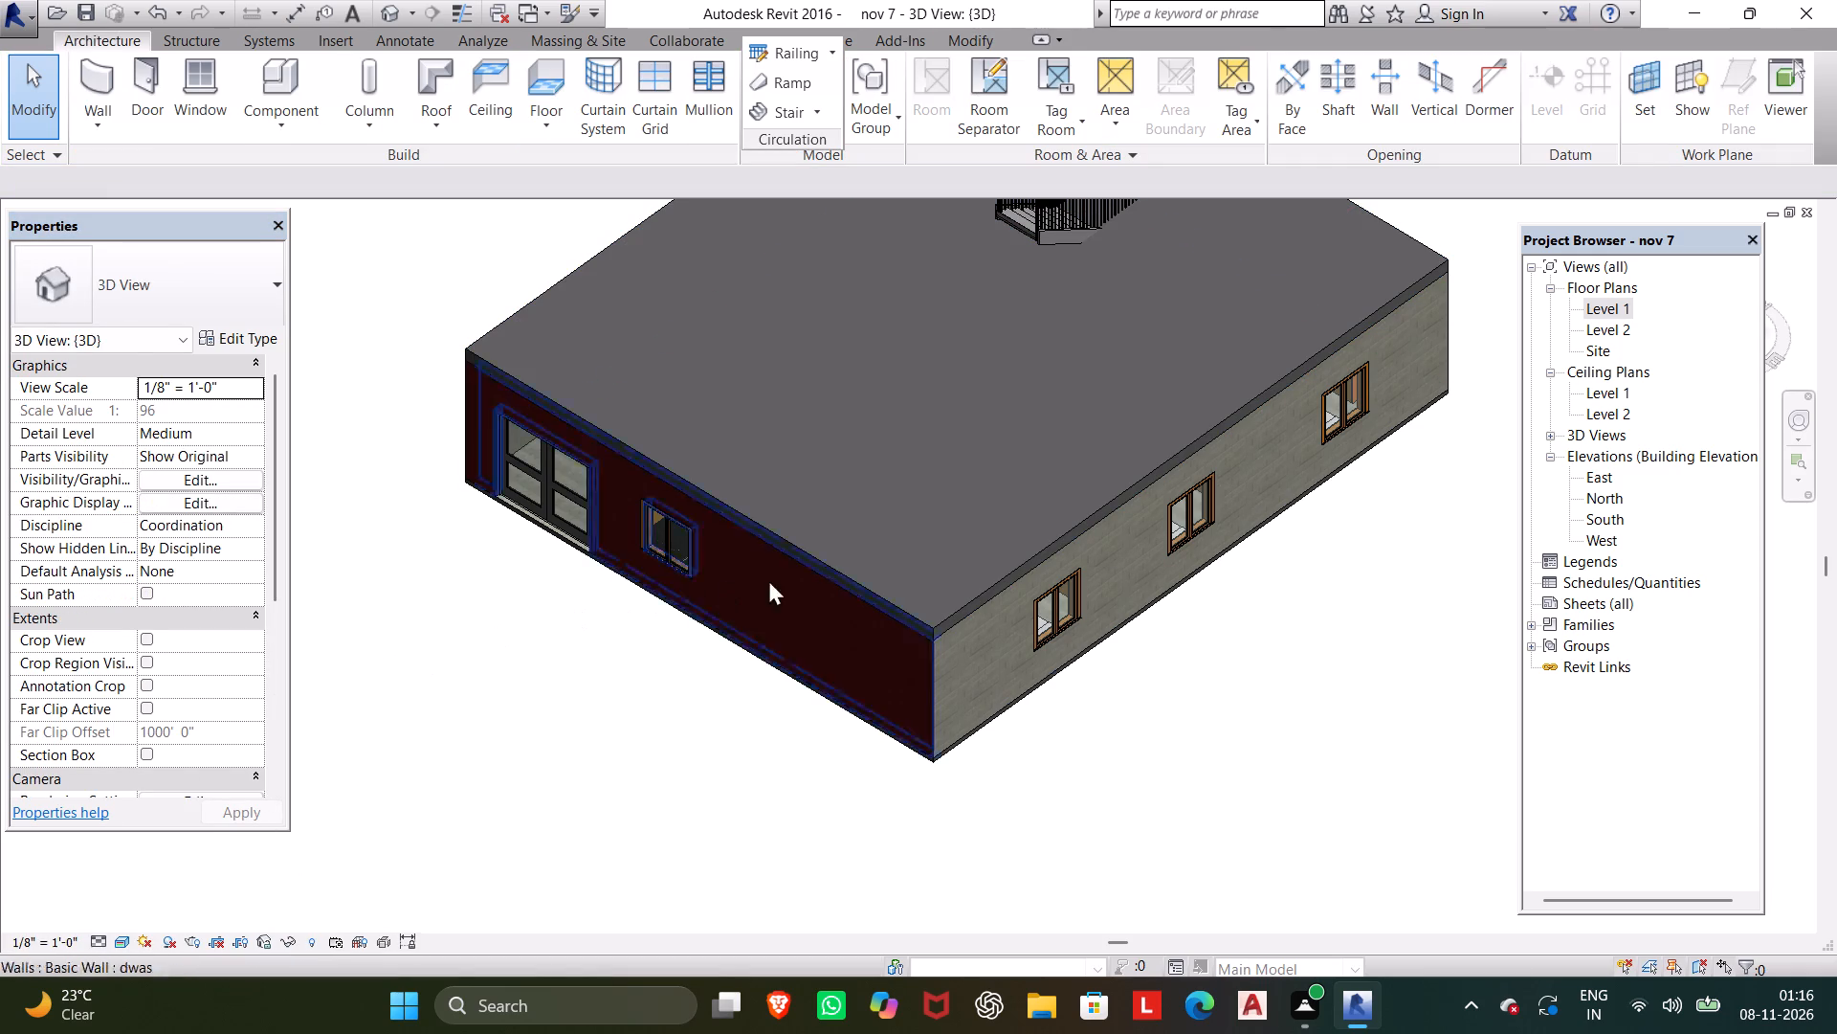
Duplicate the flat roof's Generic - 12" type under the name ed.
{"action": "left_click", "coordinate": [942, 625]}
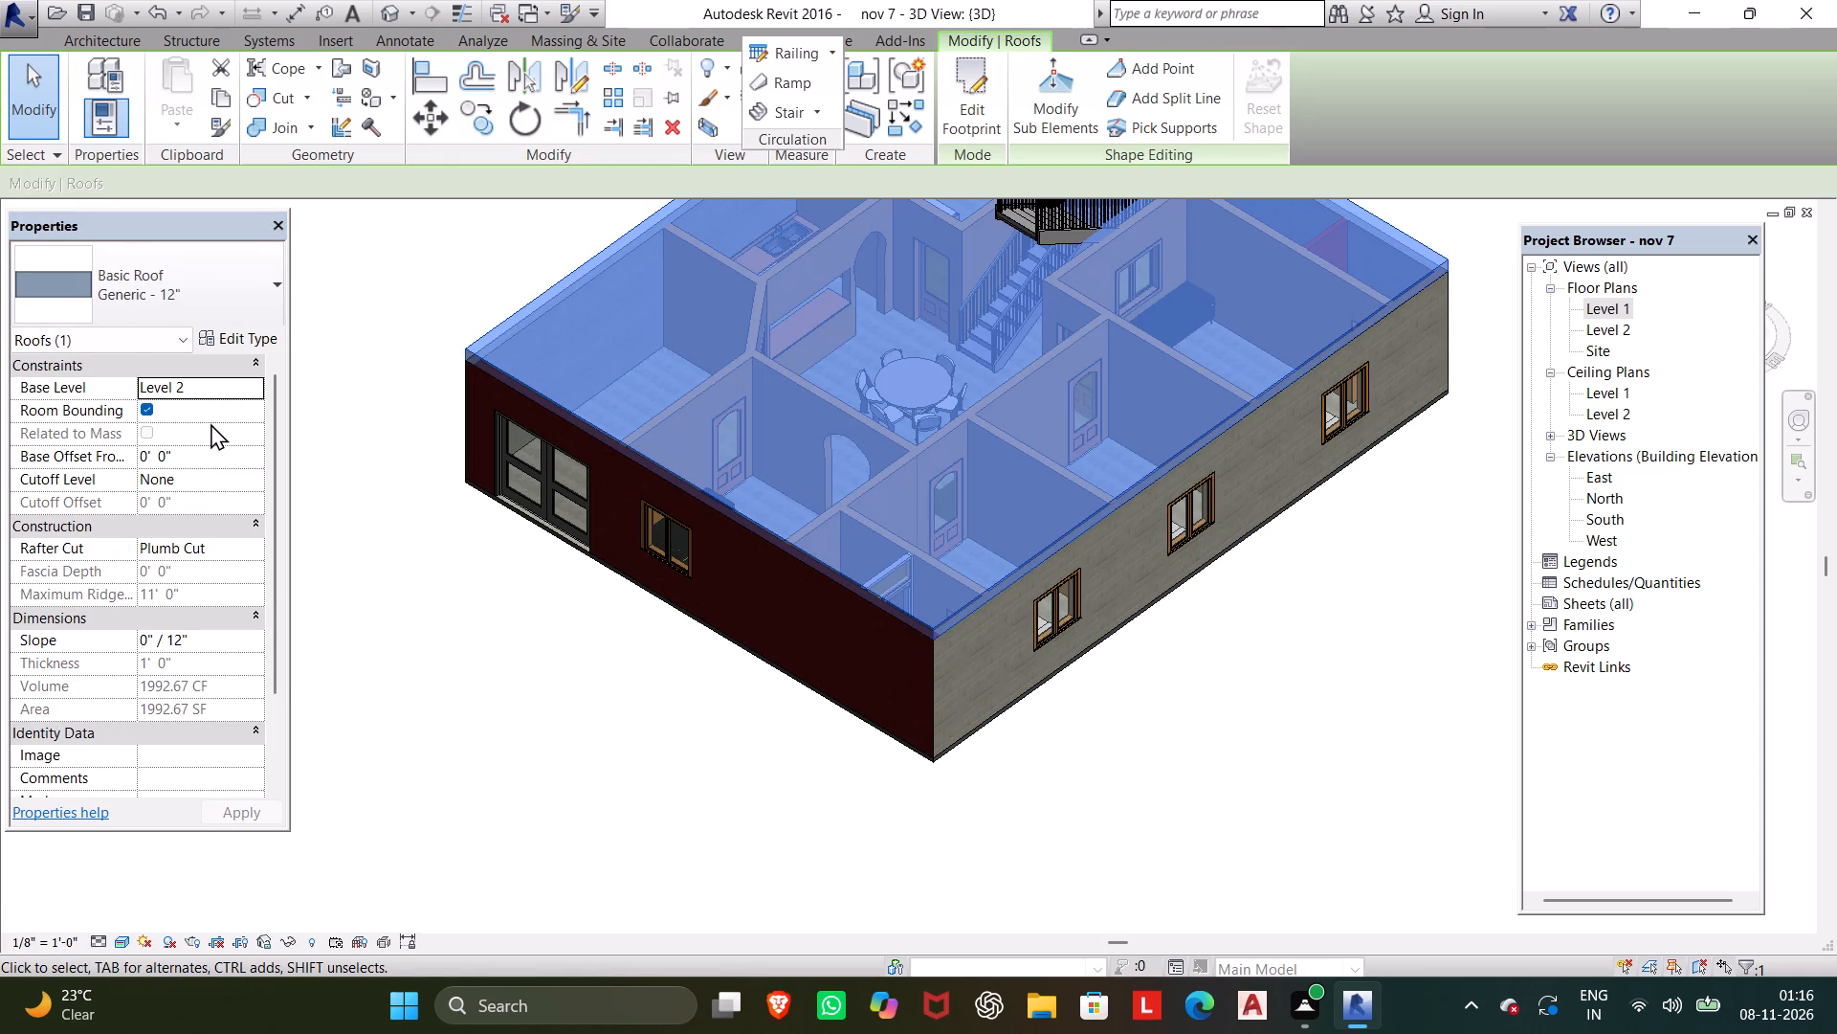
{"action": "left_click", "coordinate": [205, 334]}
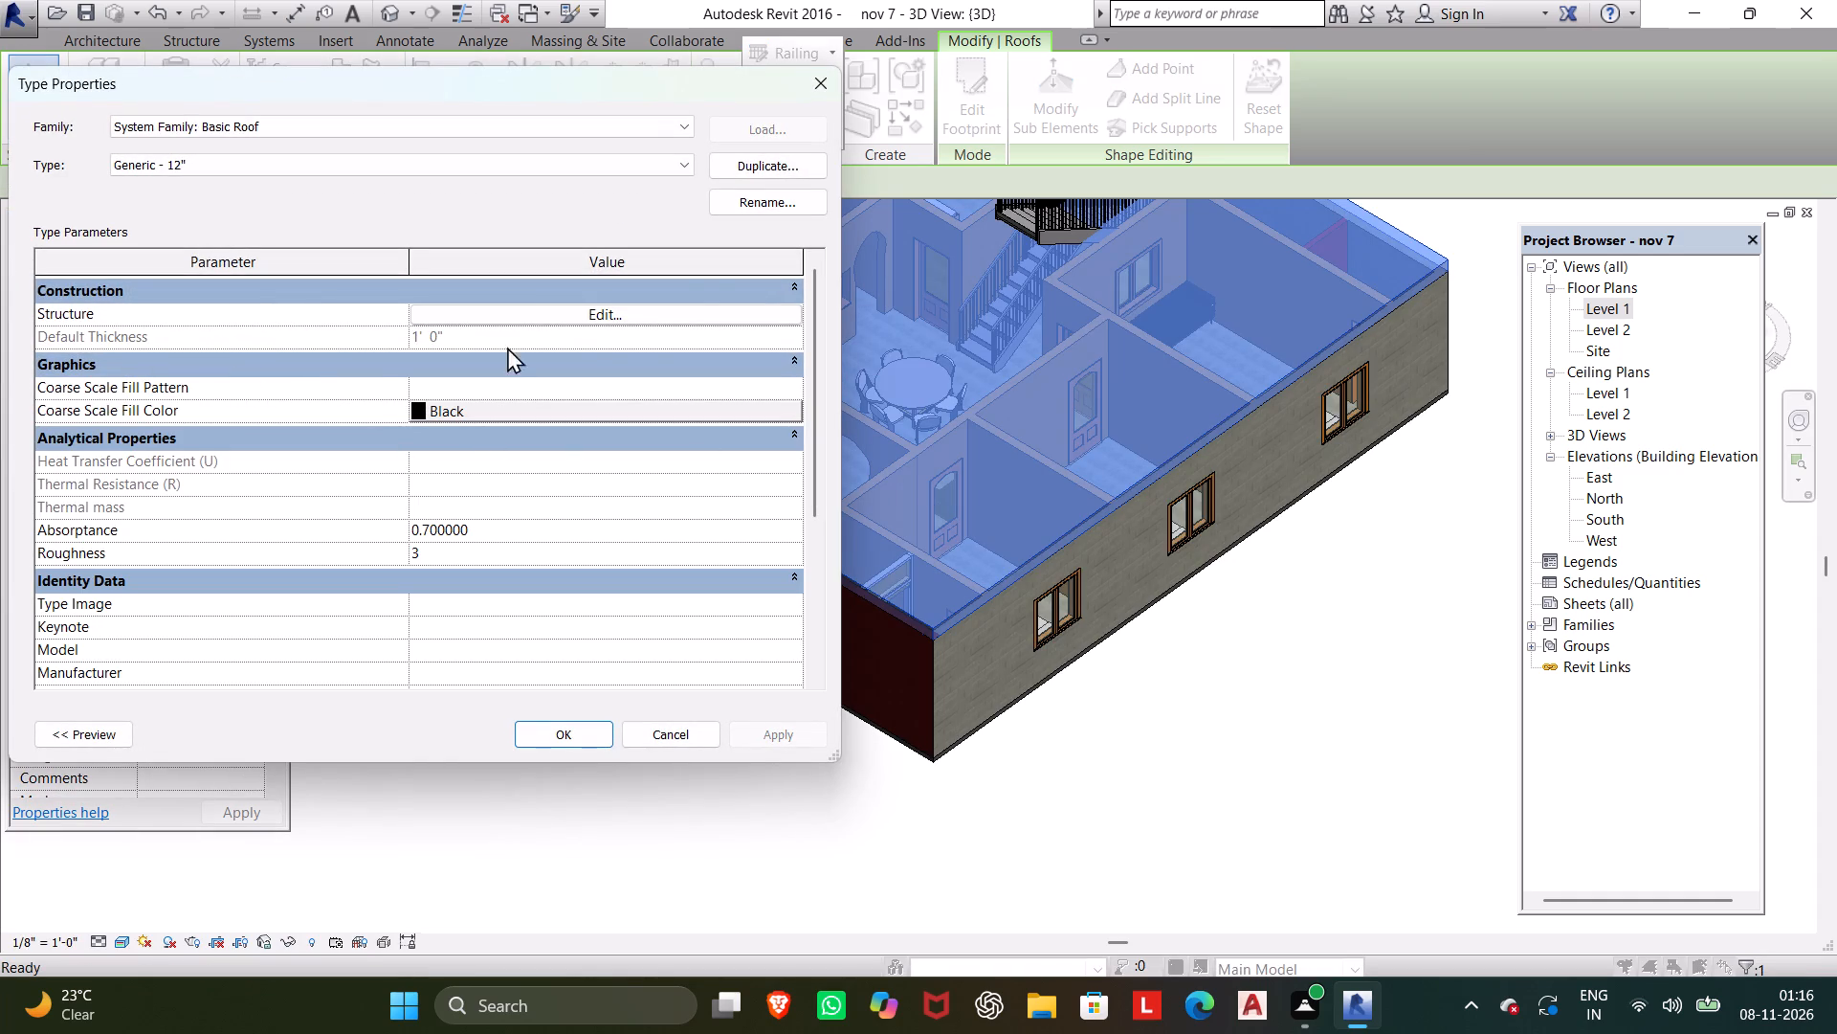
{"action": "left_click", "coordinate": [758, 169]}
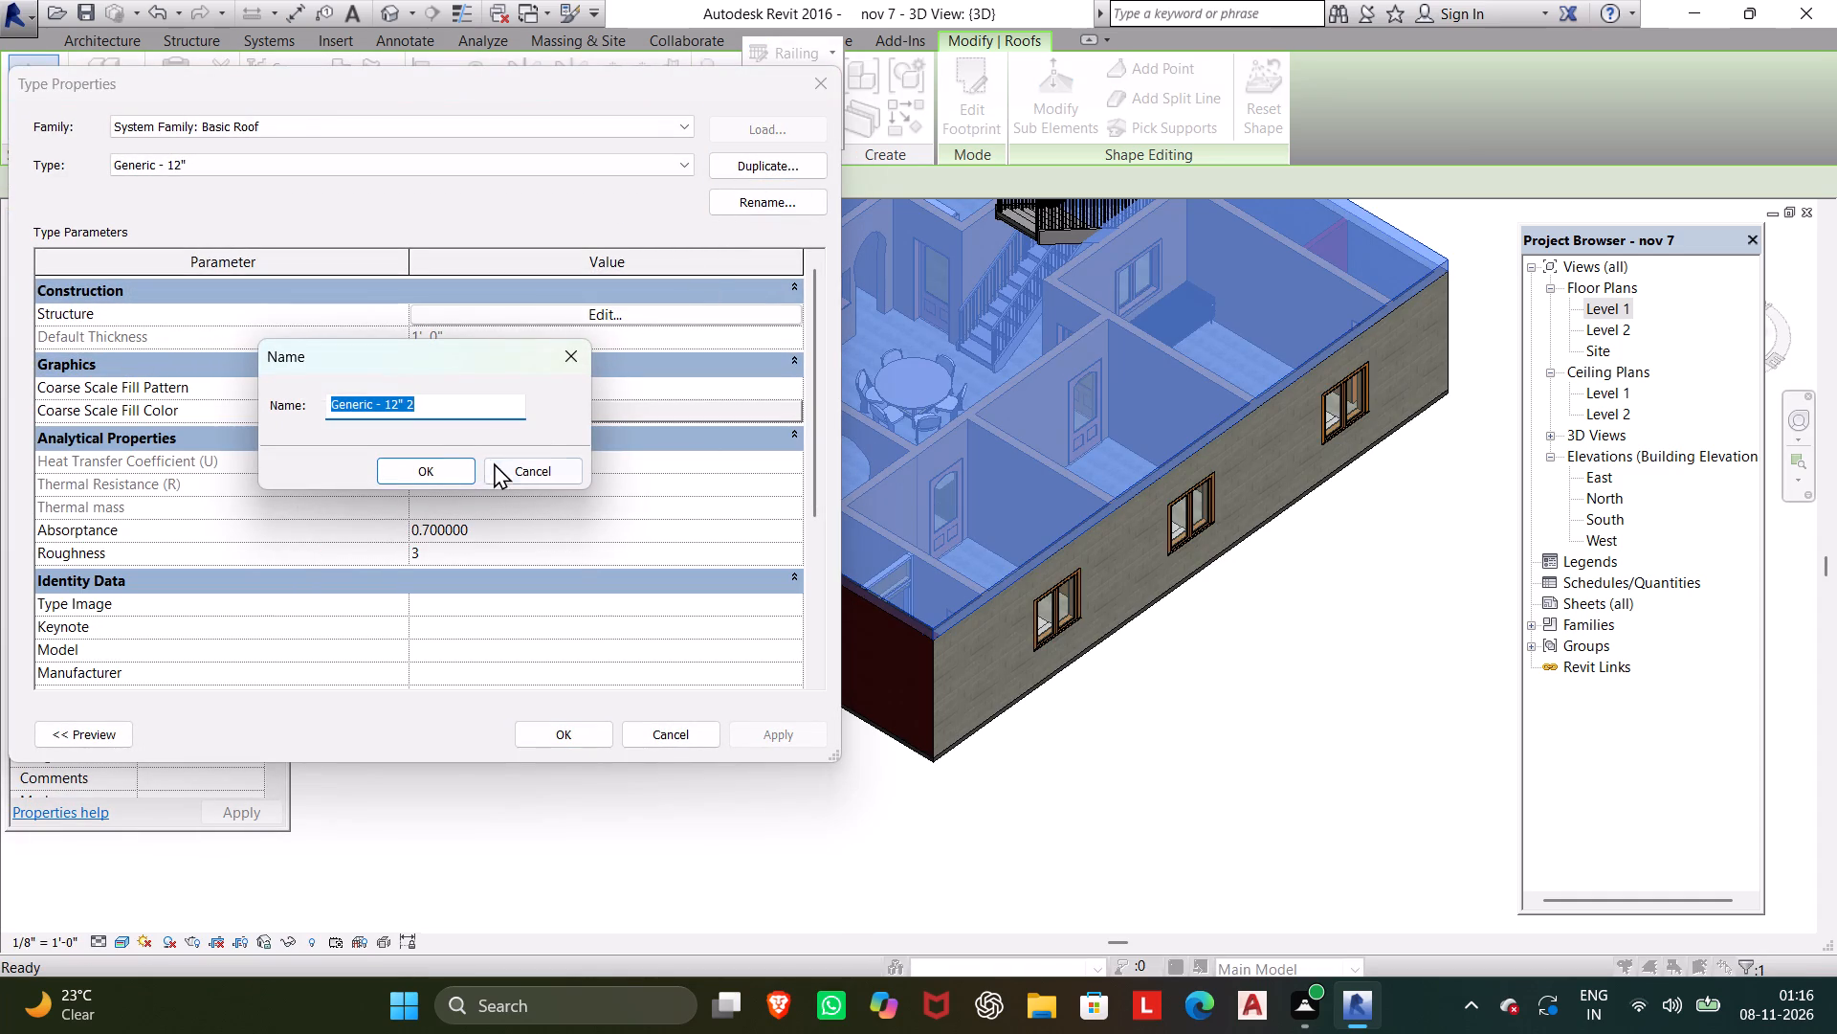
{"action": "type", "text": "ed"}
{"action": "left_click", "coordinate": [467, 471]}
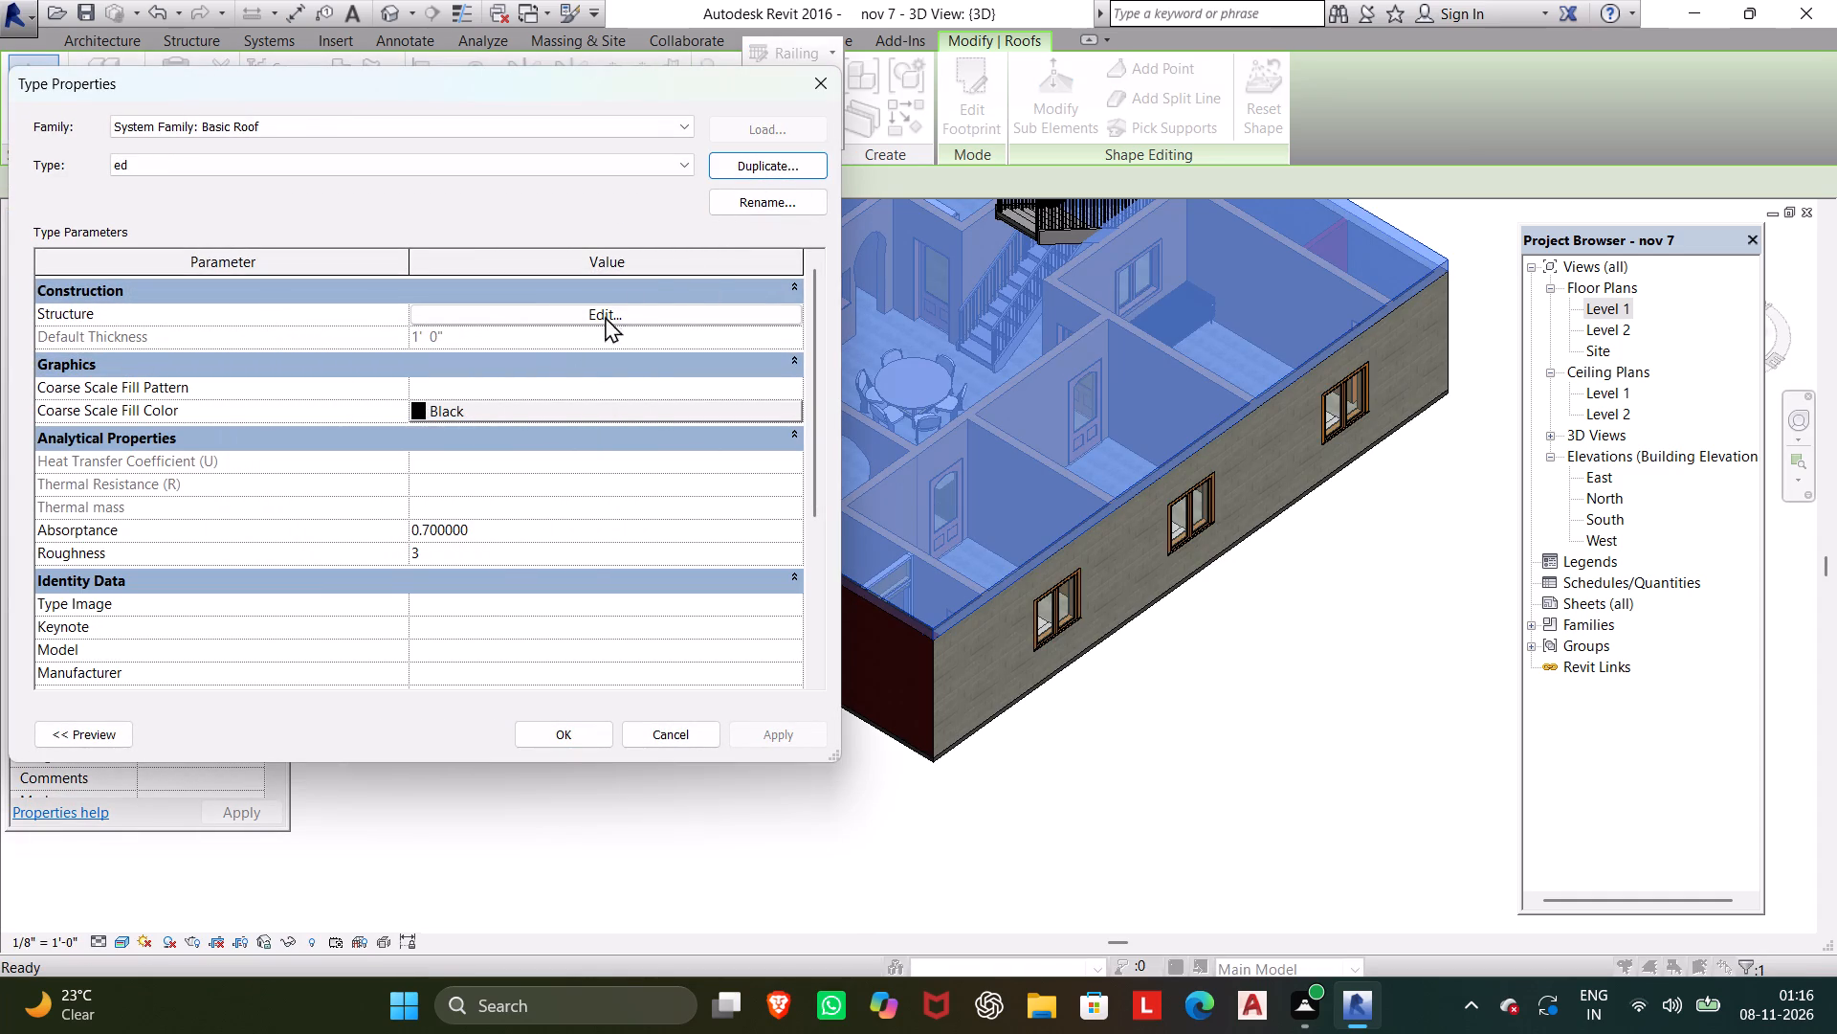
Set the thickness of the Structure [1] layer in the ed roof type to 0.8'.
{"action": "left_click", "coordinate": [647, 315]}
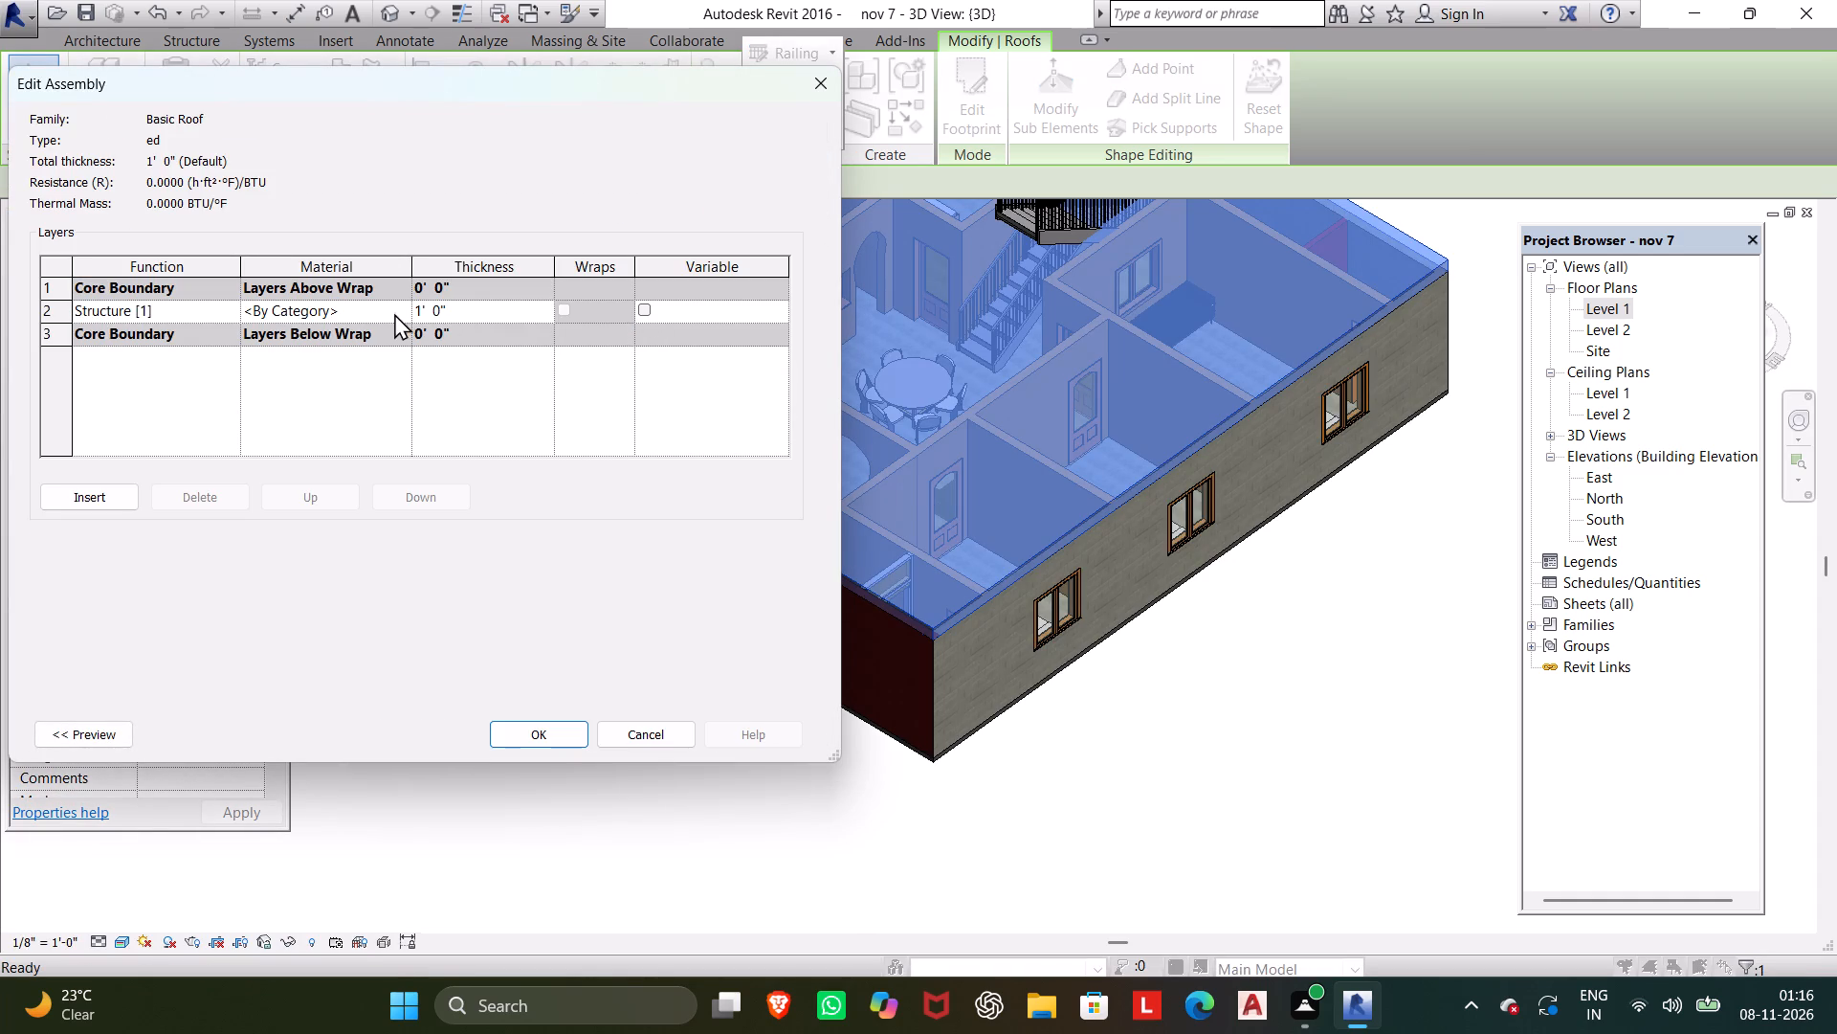
{"action": "left_click", "coordinate": [495, 310]}
{"action": "type", "text": "0."}
{"action": "key", "text": "8"}
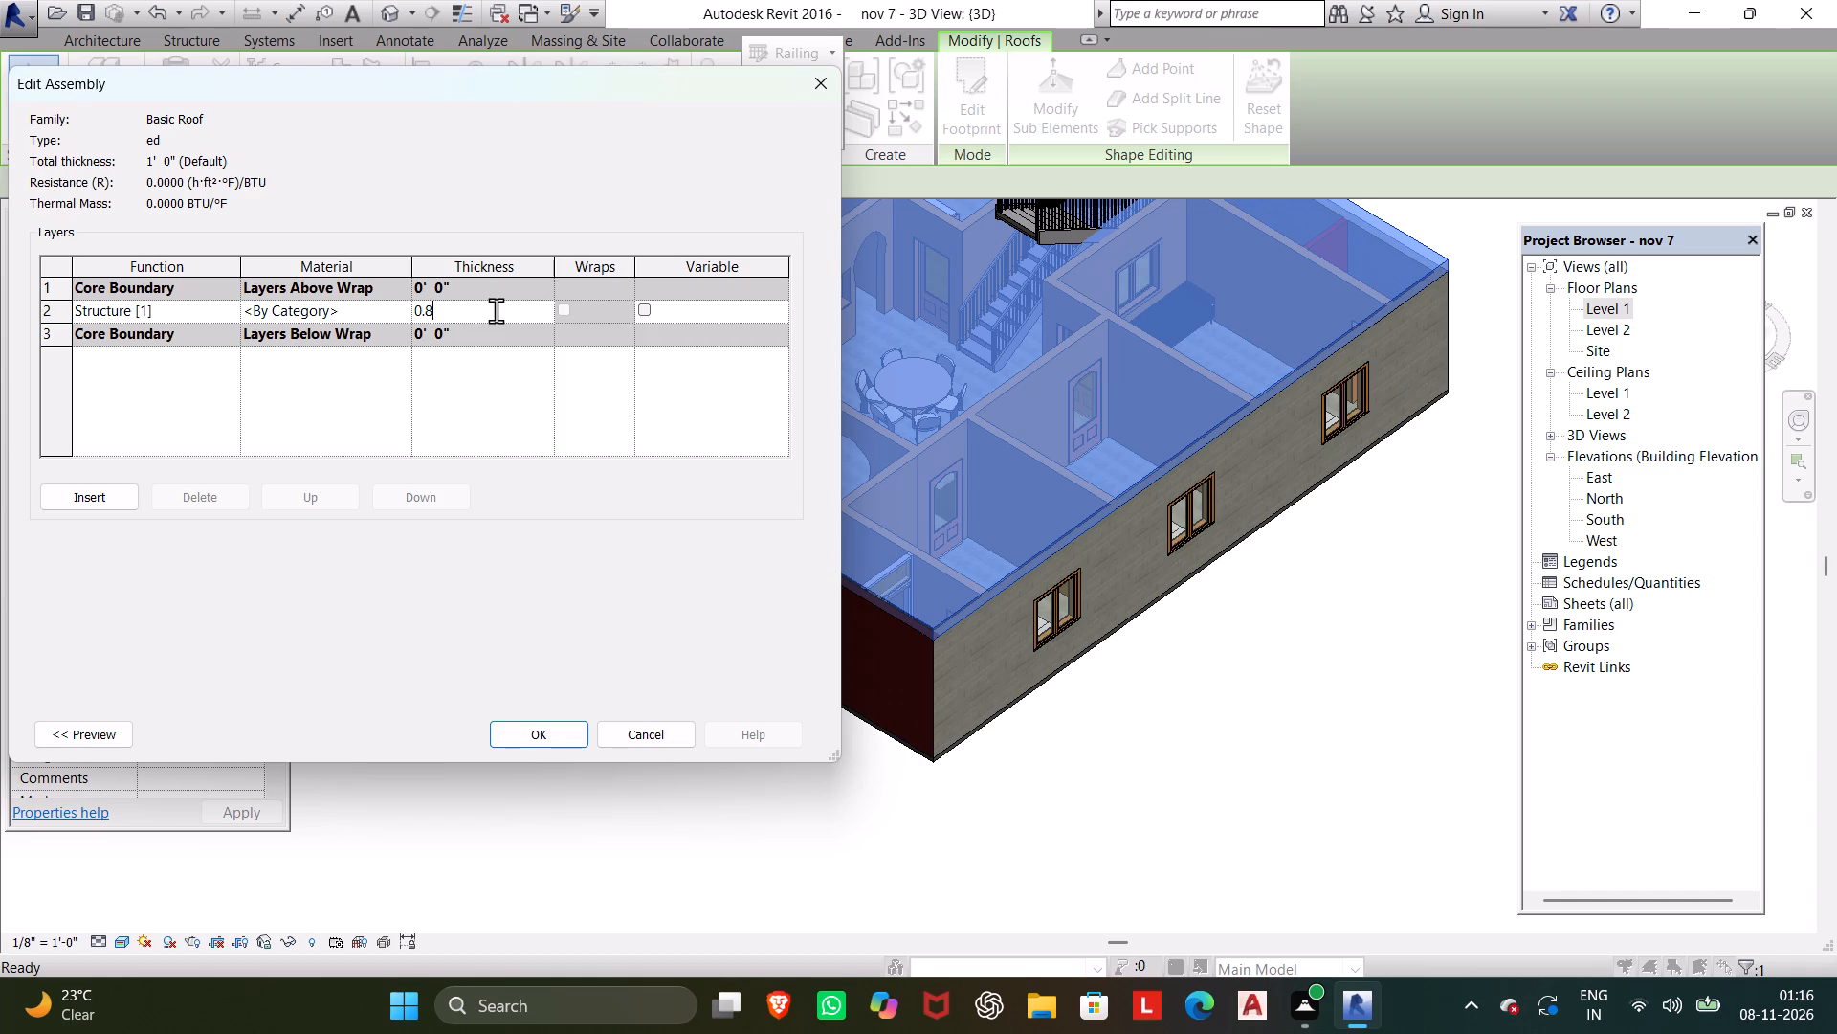
{"action": "key", "text": "apostrophe"}
{"action": "left_click", "coordinate": [529, 726]}
{"action": "left_click", "coordinate": [544, 737]}
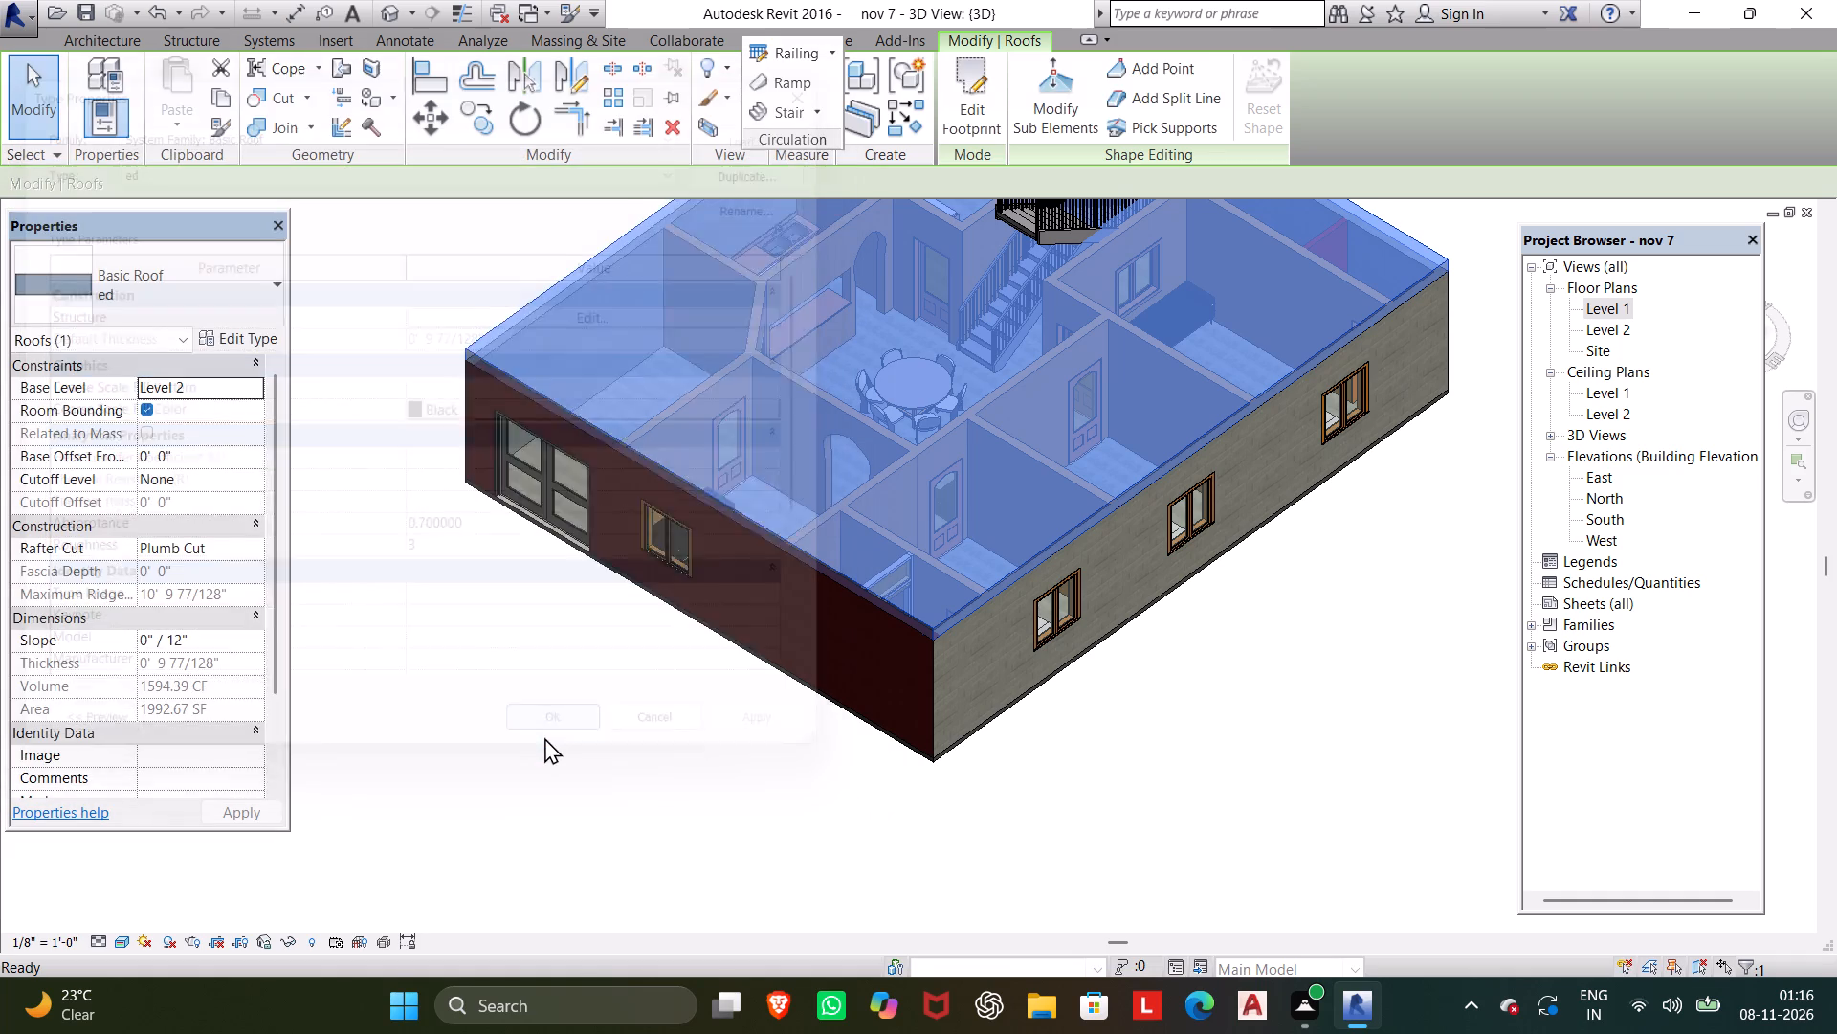
{"action": "key", "text": "Escape"}
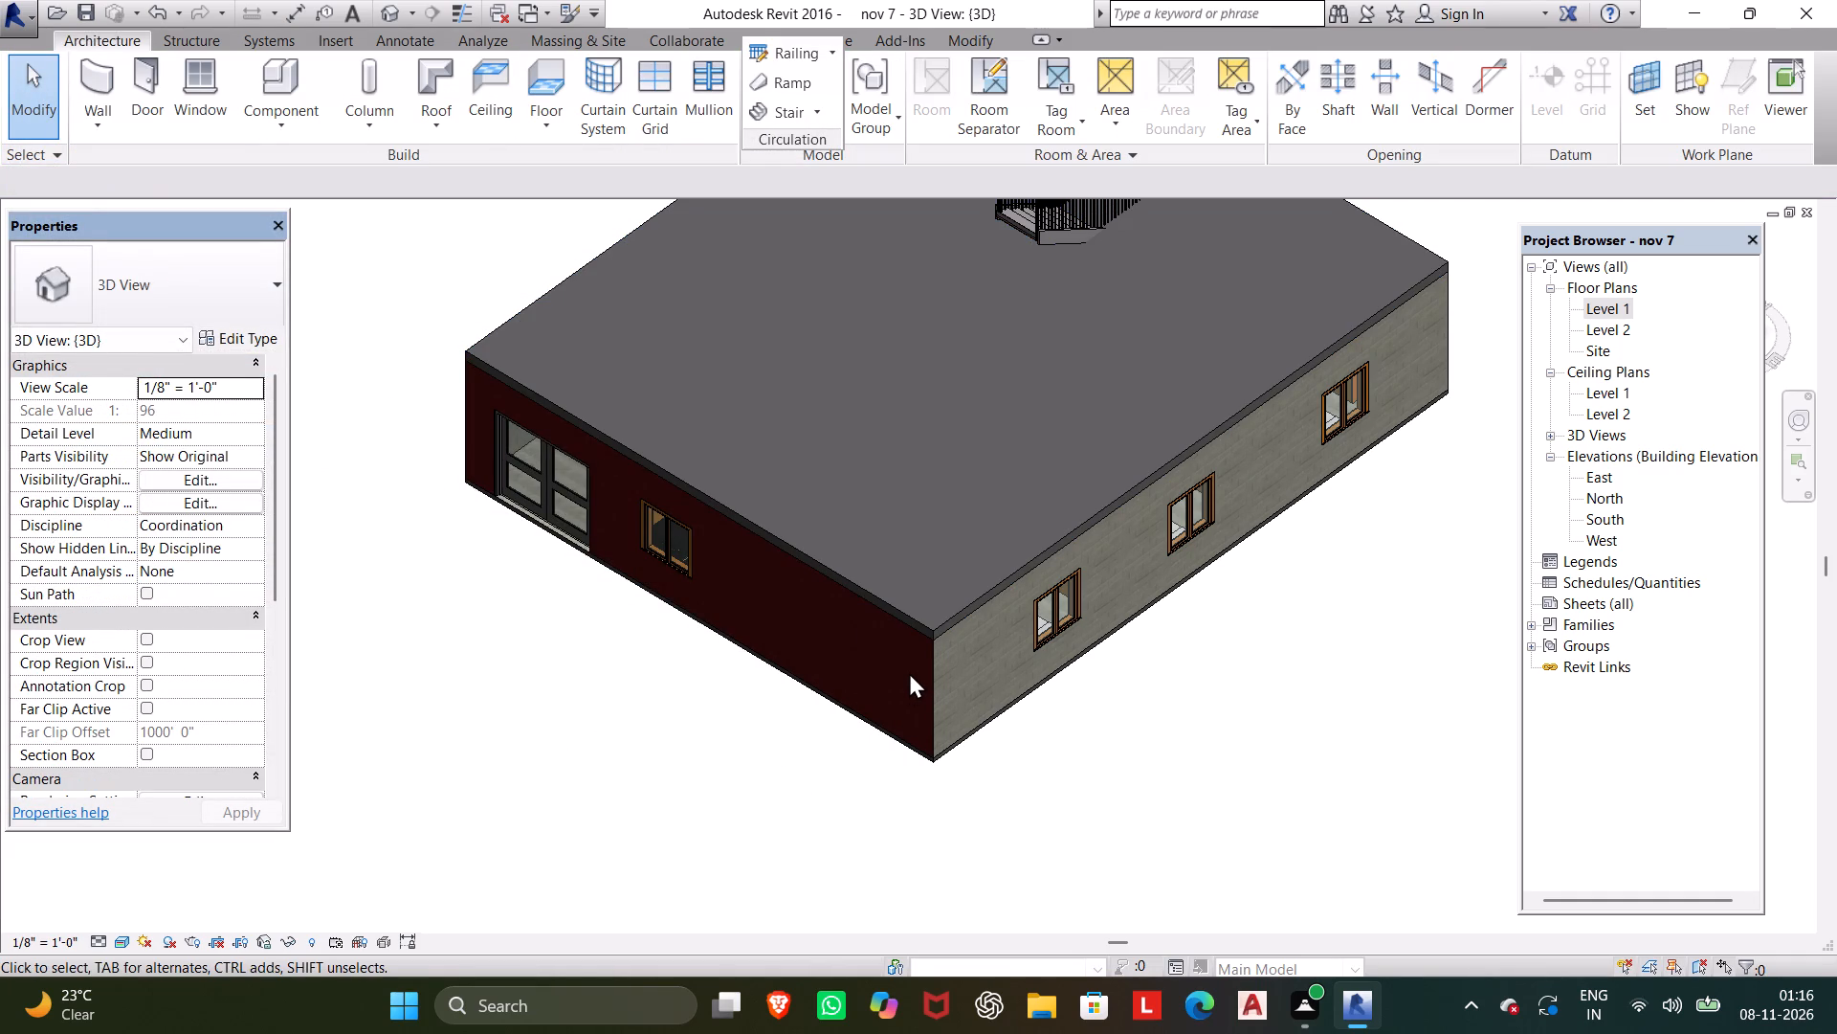
Examine where the stair meets the flat roof in 3D and in the Level 1 plan.
{"action": "middle_click_drag", "start_coordinate": [902, 676], "coordinate": [772, 366], "text": "shift"}
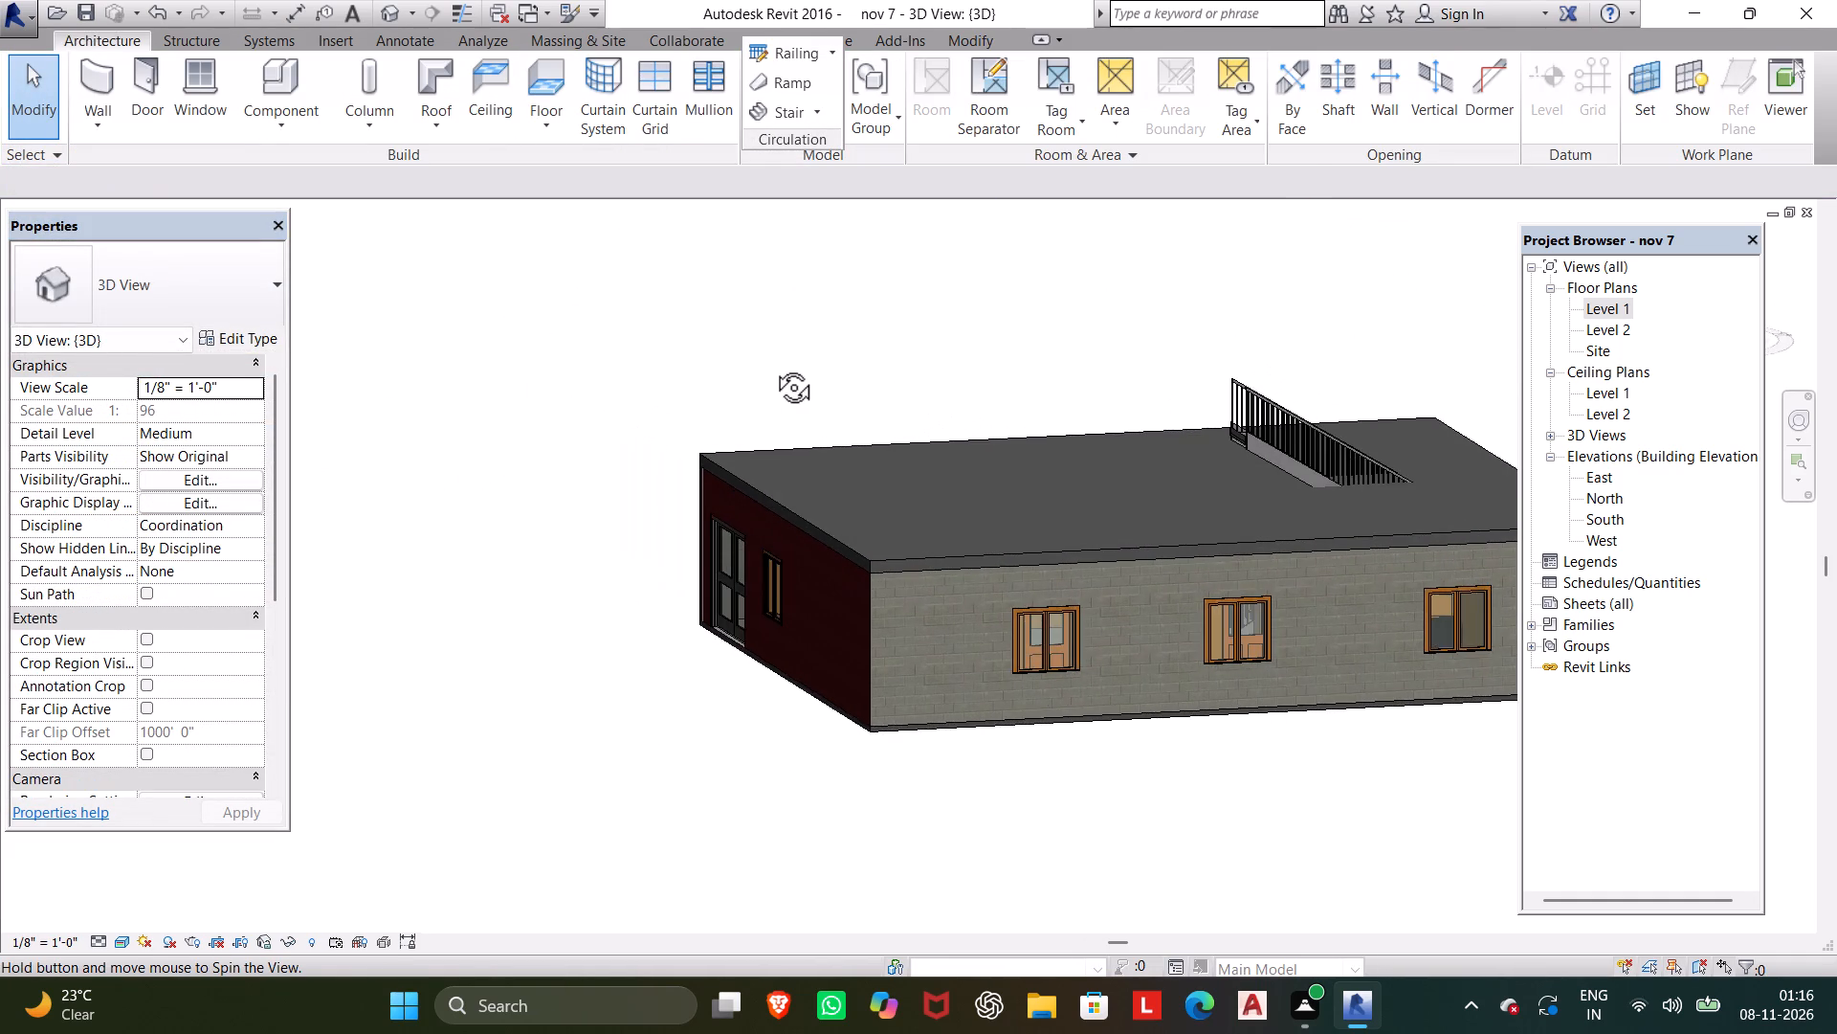
{"action": "middle_click_drag", "start_coordinate": [772, 366], "coordinate": [1674, 506], "text": "shift"}
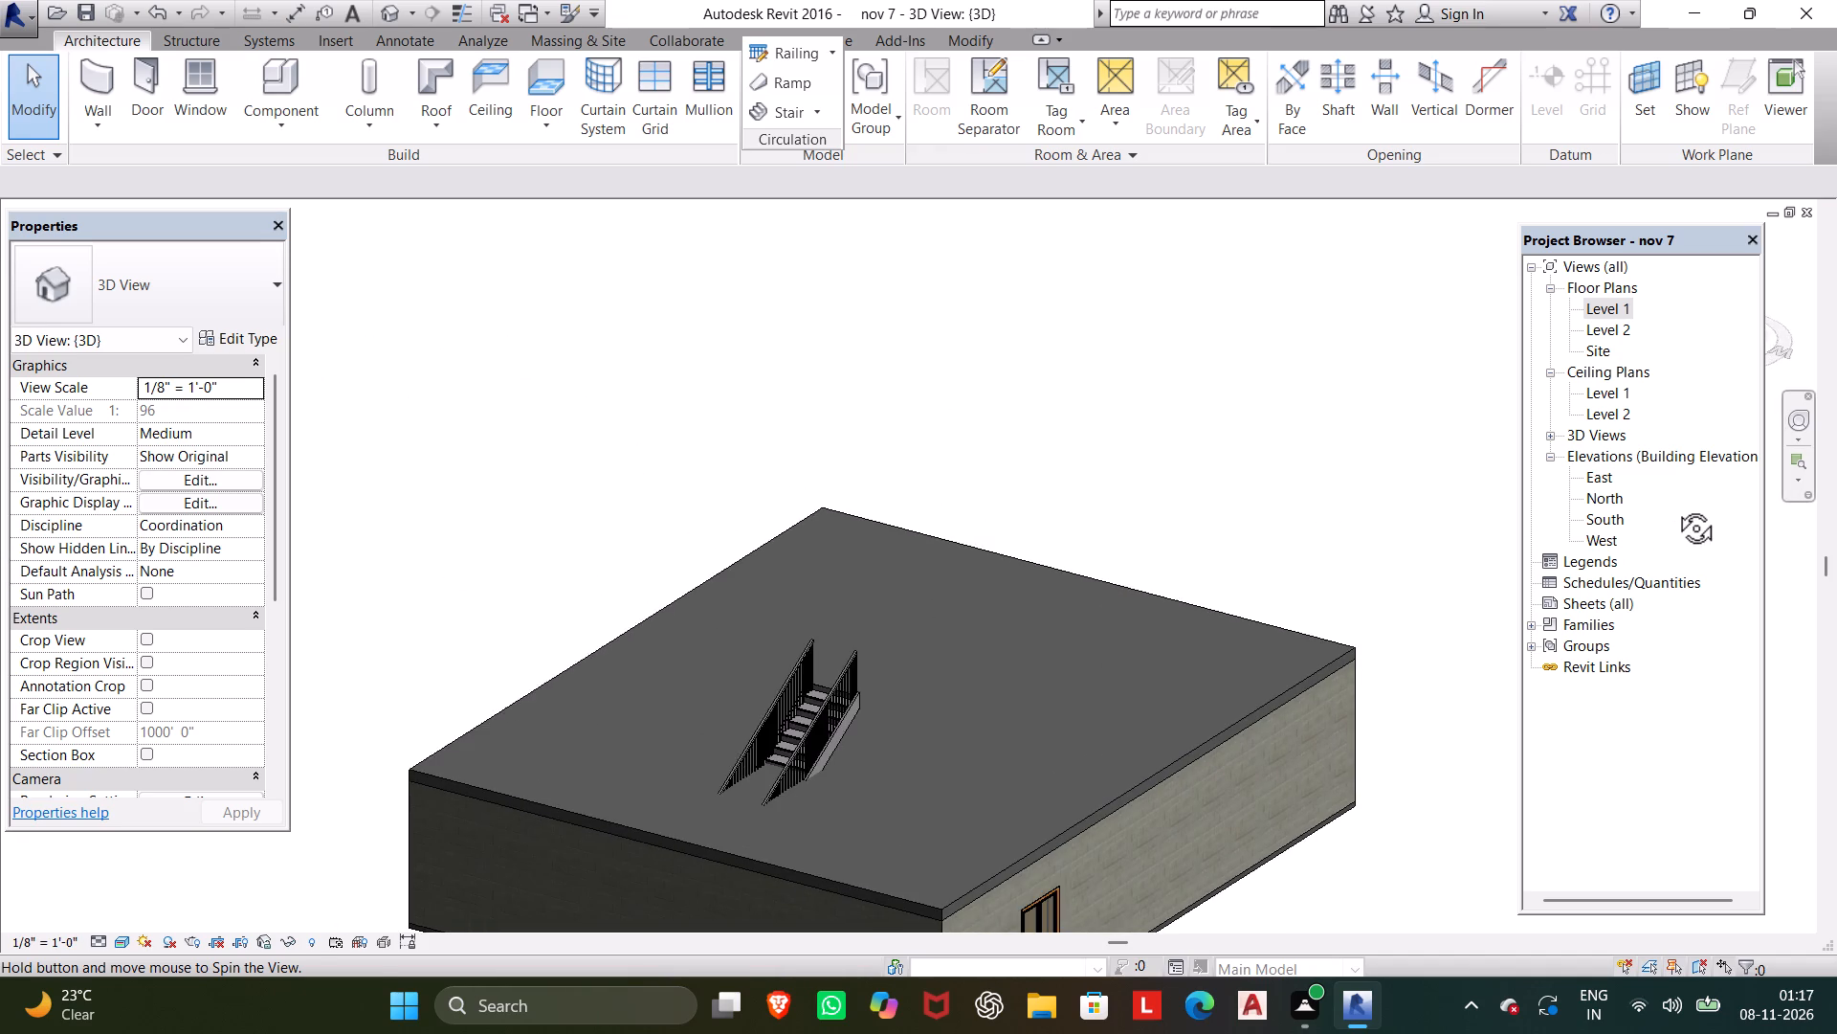
{"action": "middle_click_drag", "start_coordinate": [1674, 506], "coordinate": [1680, 504], "text": "shift"}
{"action": "double_click", "coordinate": [1597, 307]}
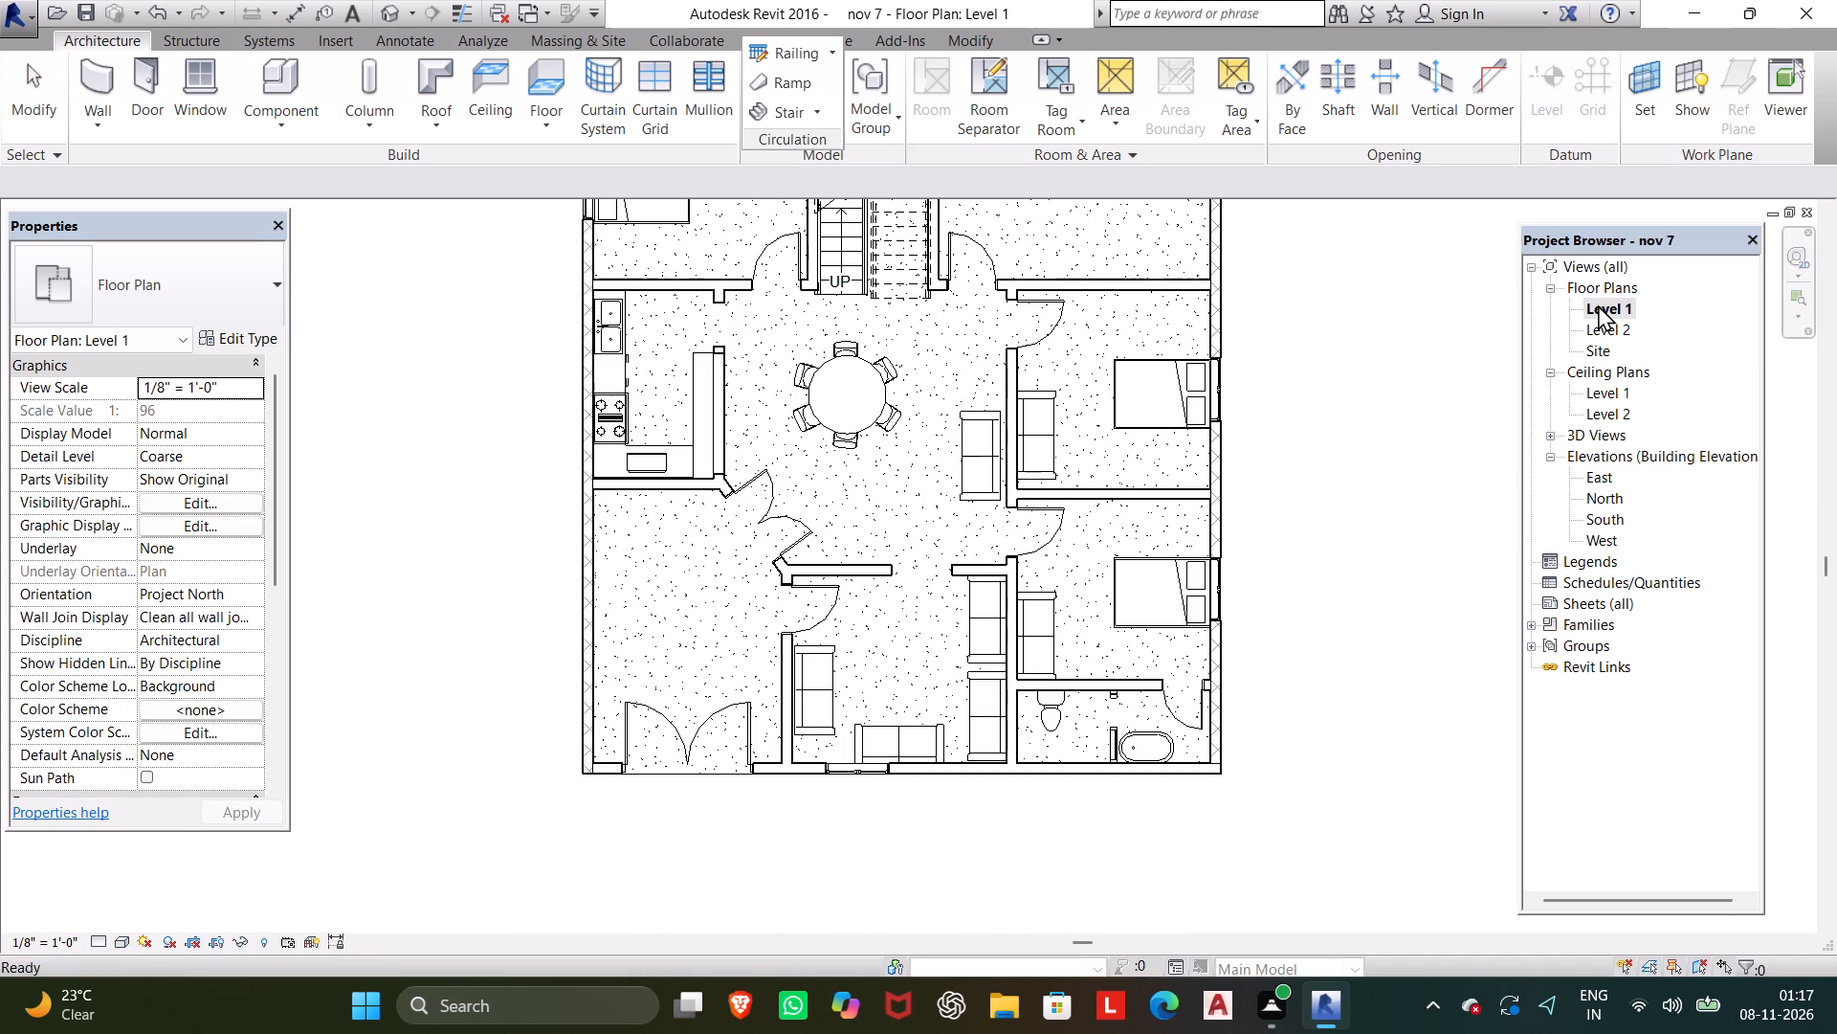
{"action": "scroll", "coordinate": [1310, 389], "scroll_direction": "down", "scroll_amount": 1}
{"action": "middle_click_drag", "start_coordinate": [1310, 389], "coordinate": [1345, 672]}
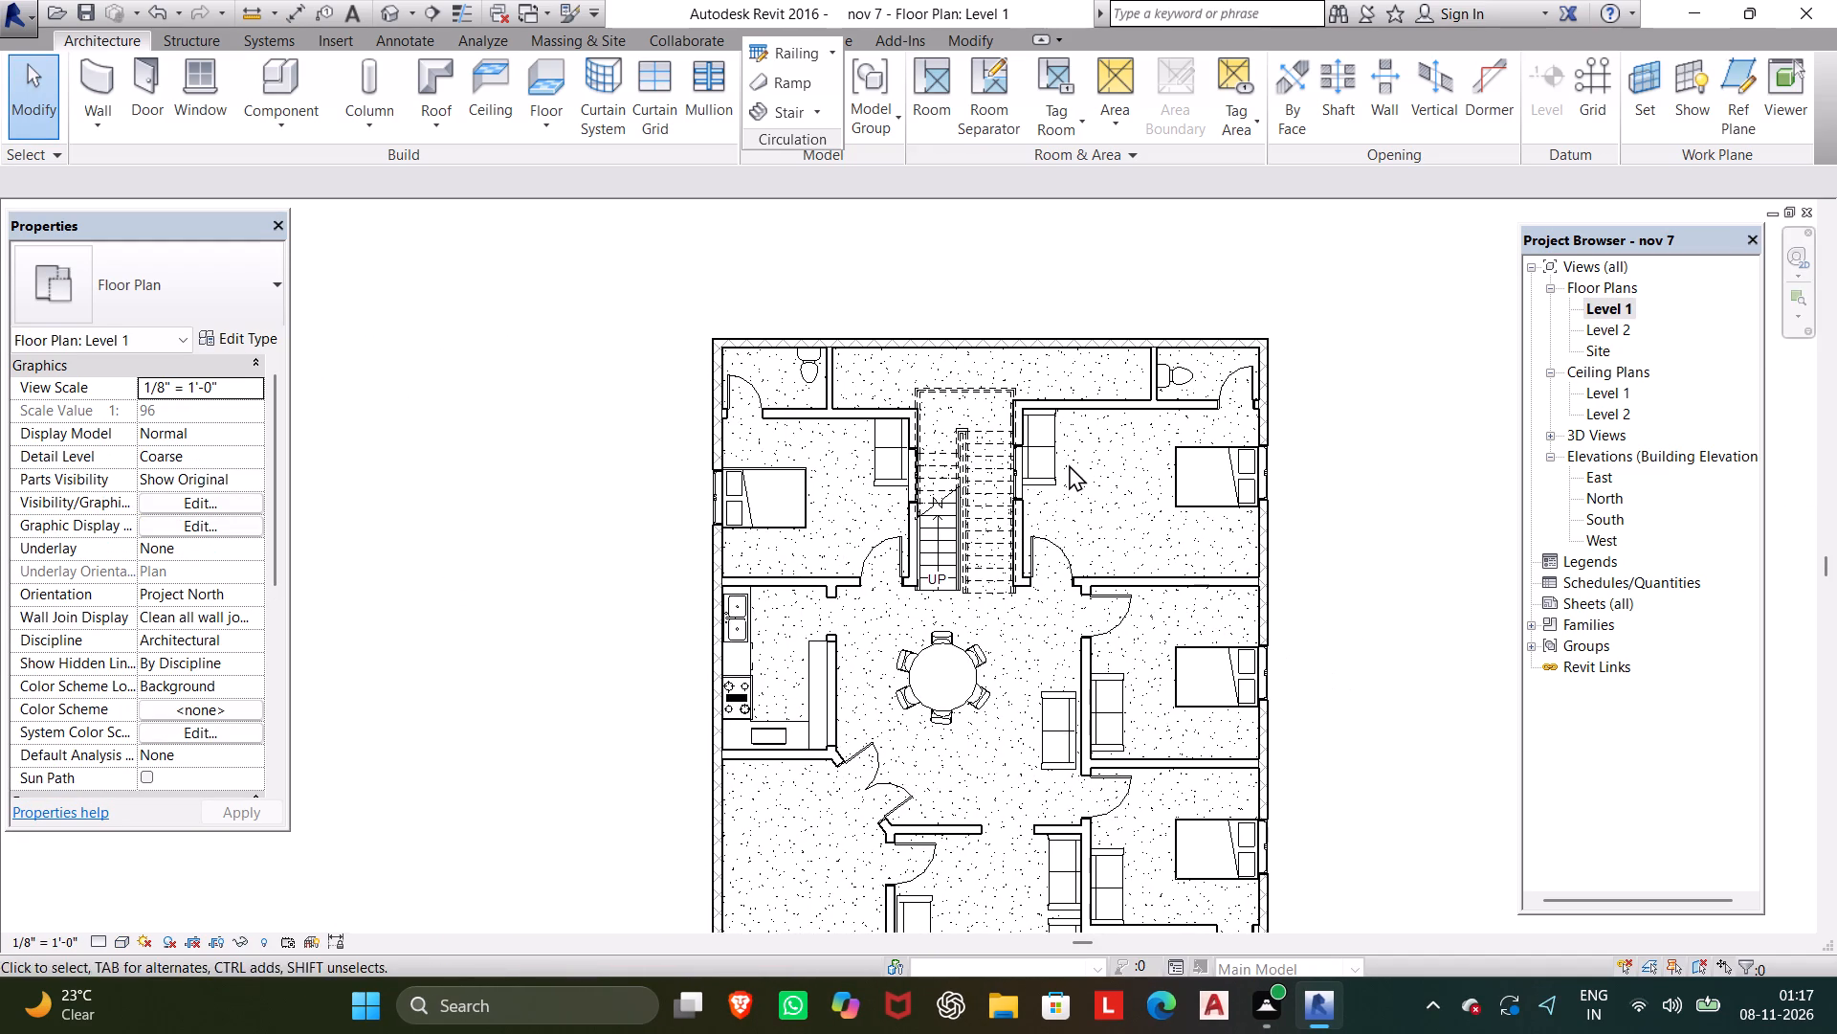
{"action": "left_click", "coordinate": [978, 535]}
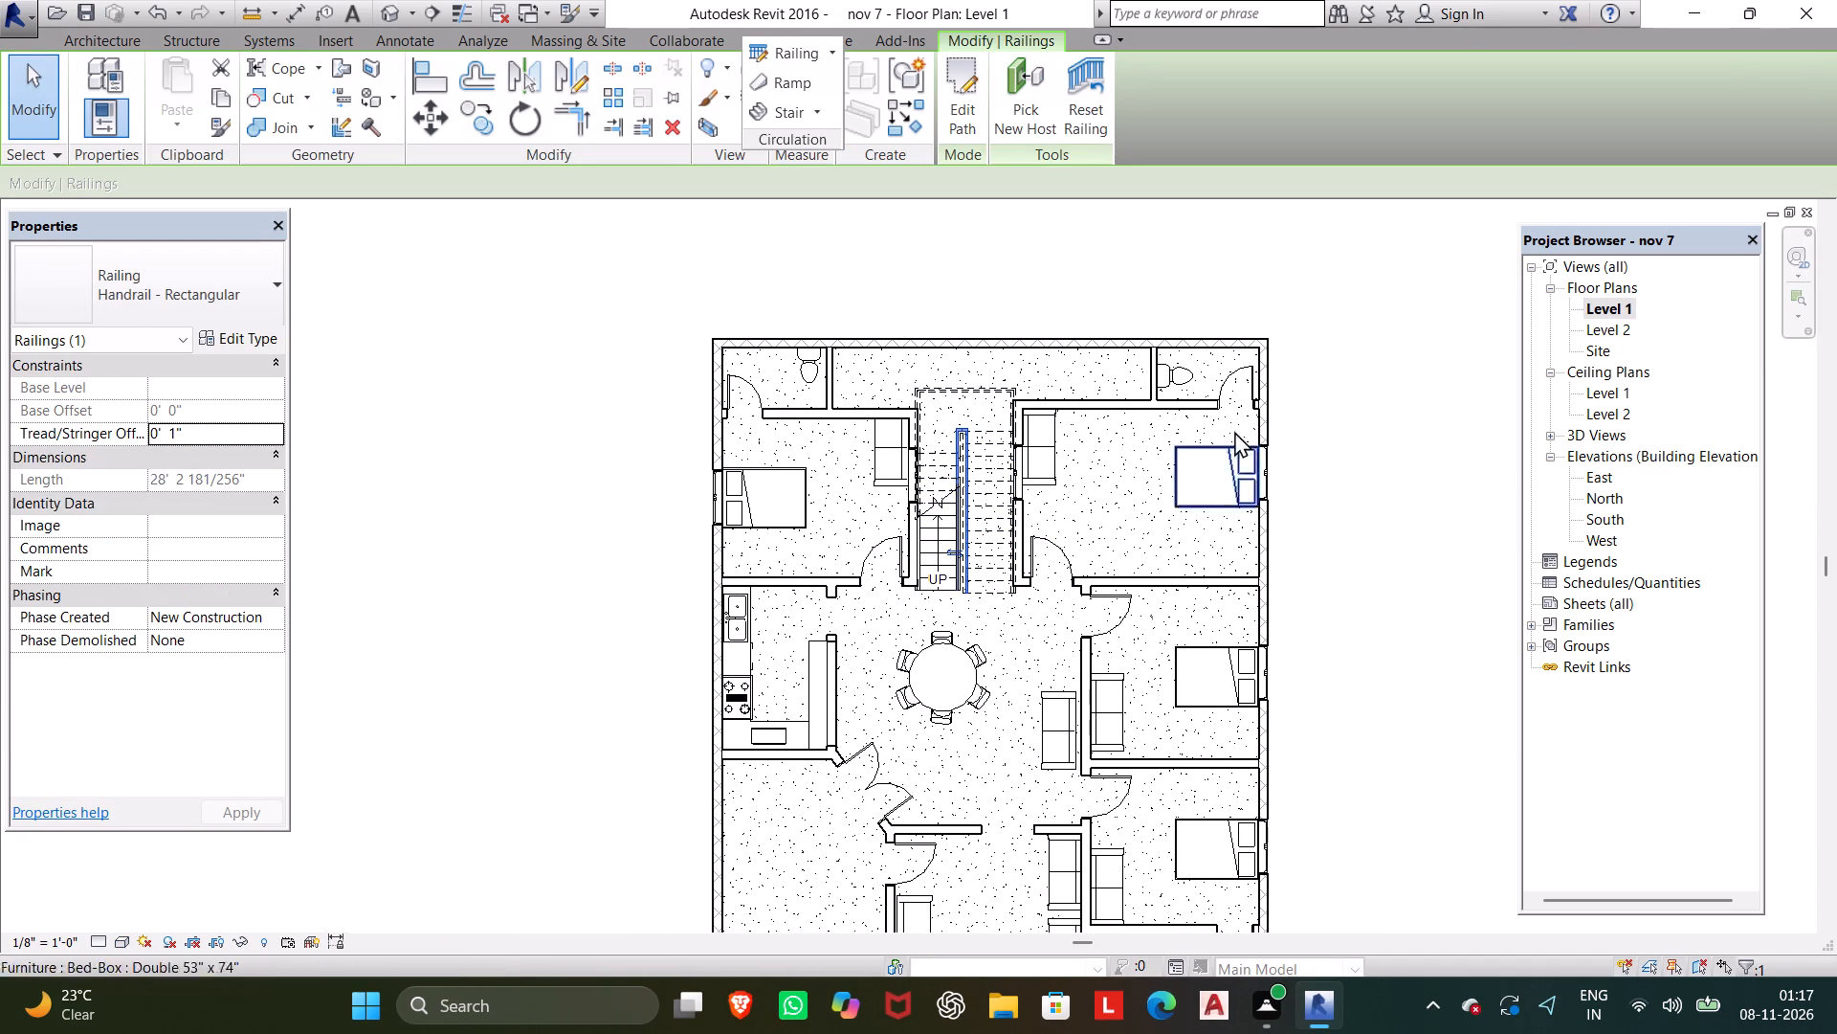
Examine the flat roof and the stair railings rising through it from several sides in the 3D view.
{"action": "left_click", "coordinate": [385, 12]}
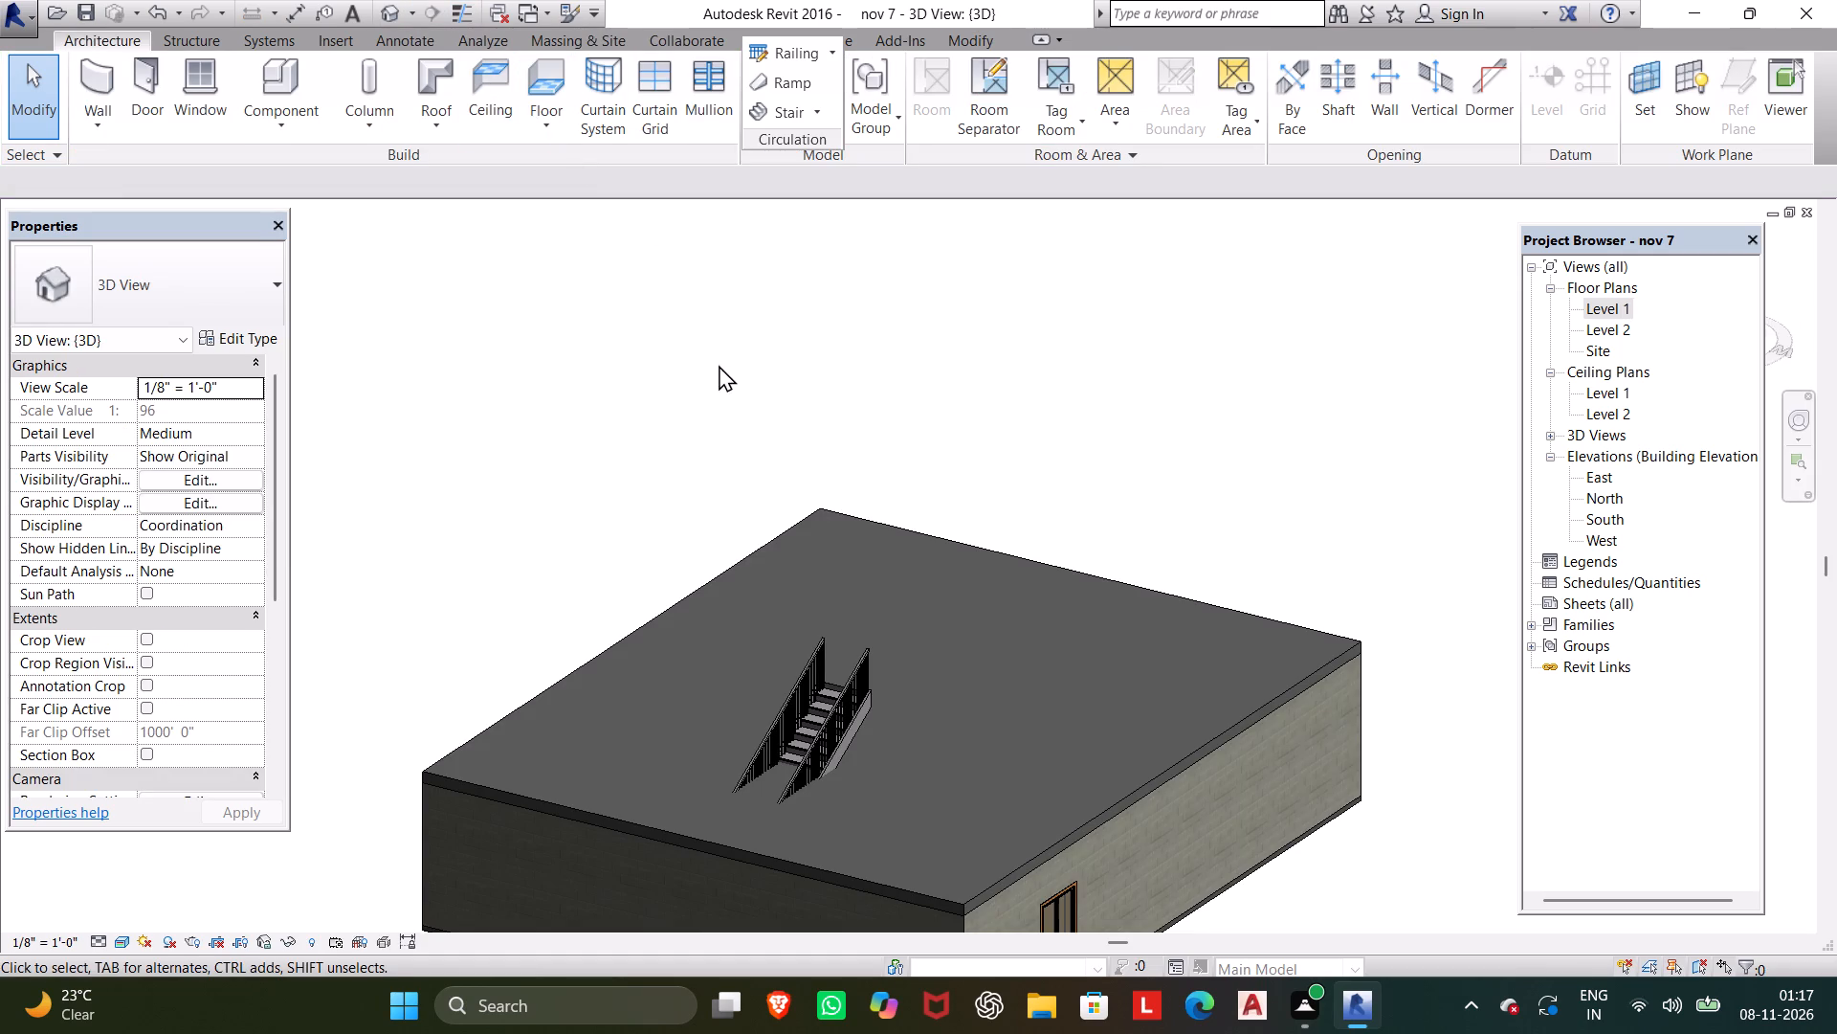
{"action": "middle_click_drag", "start_coordinate": [720, 400], "coordinate": [1029, 462]}
{"action": "middle_click_drag", "start_coordinate": [1031, 458], "coordinate": [905, 405]}
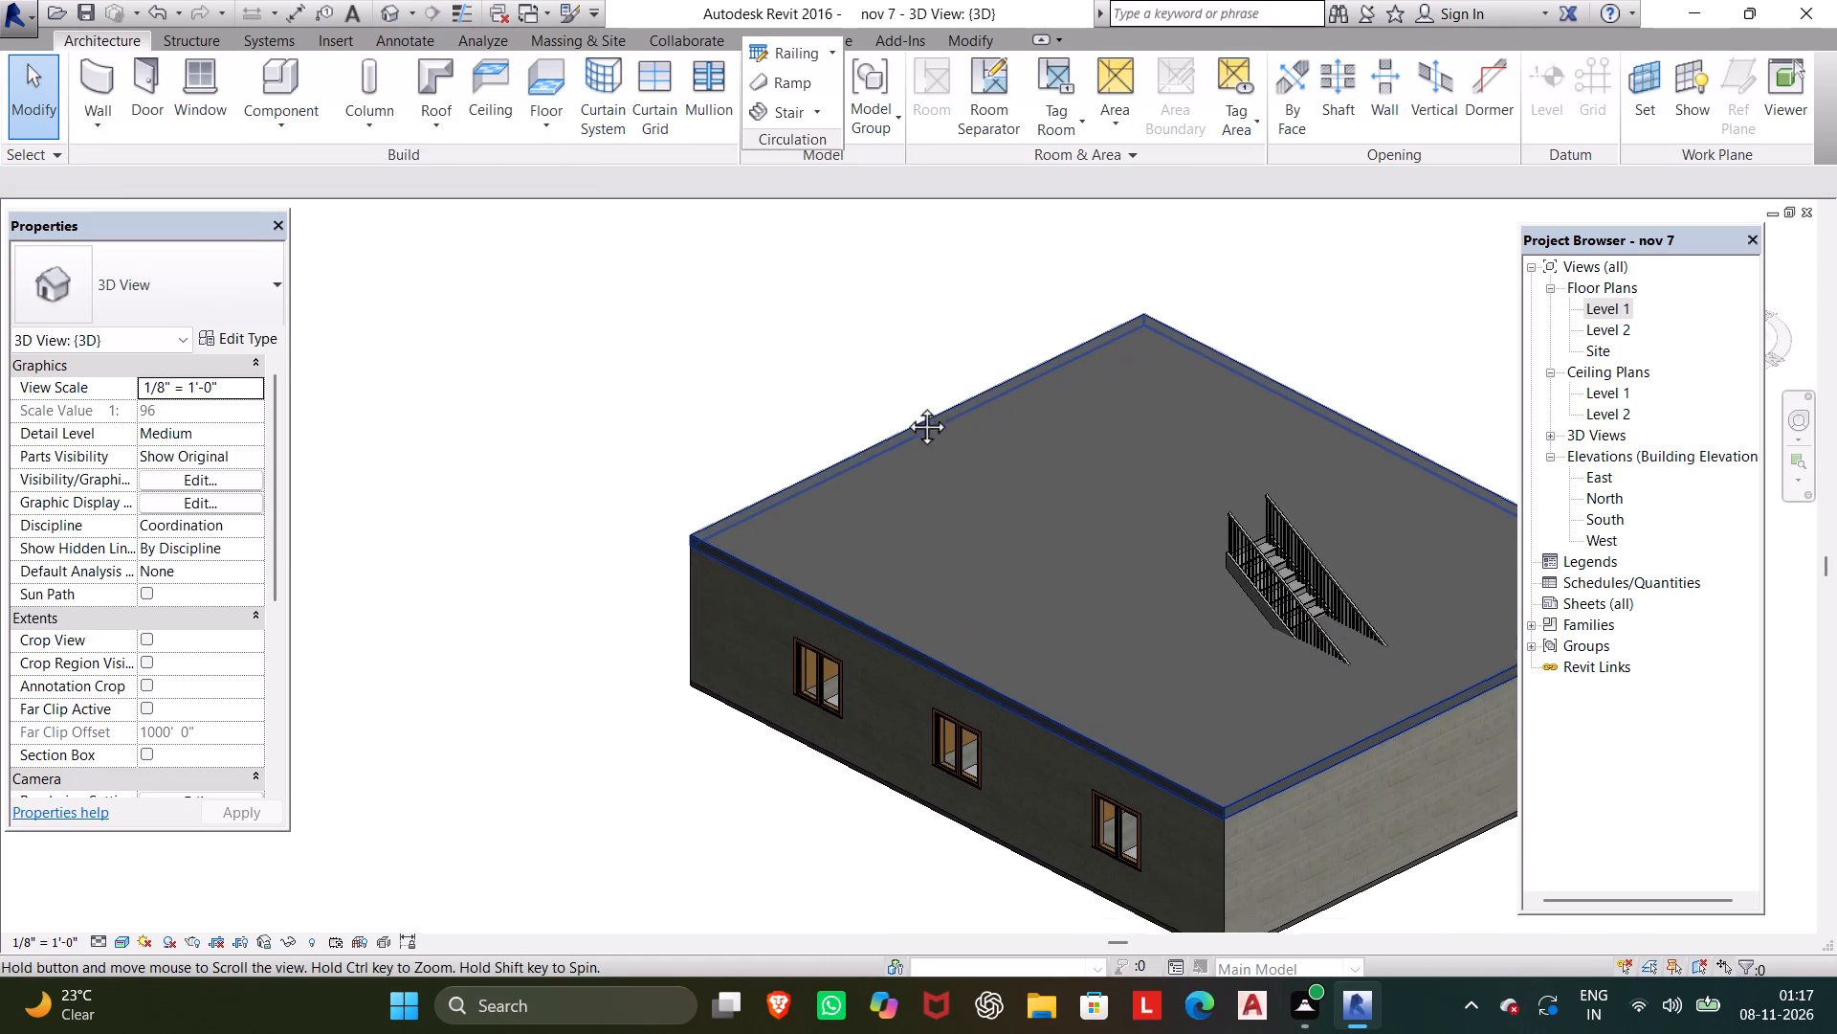
{"action": "middle_click_drag", "start_coordinate": [905, 405], "coordinate": [1101, 333]}
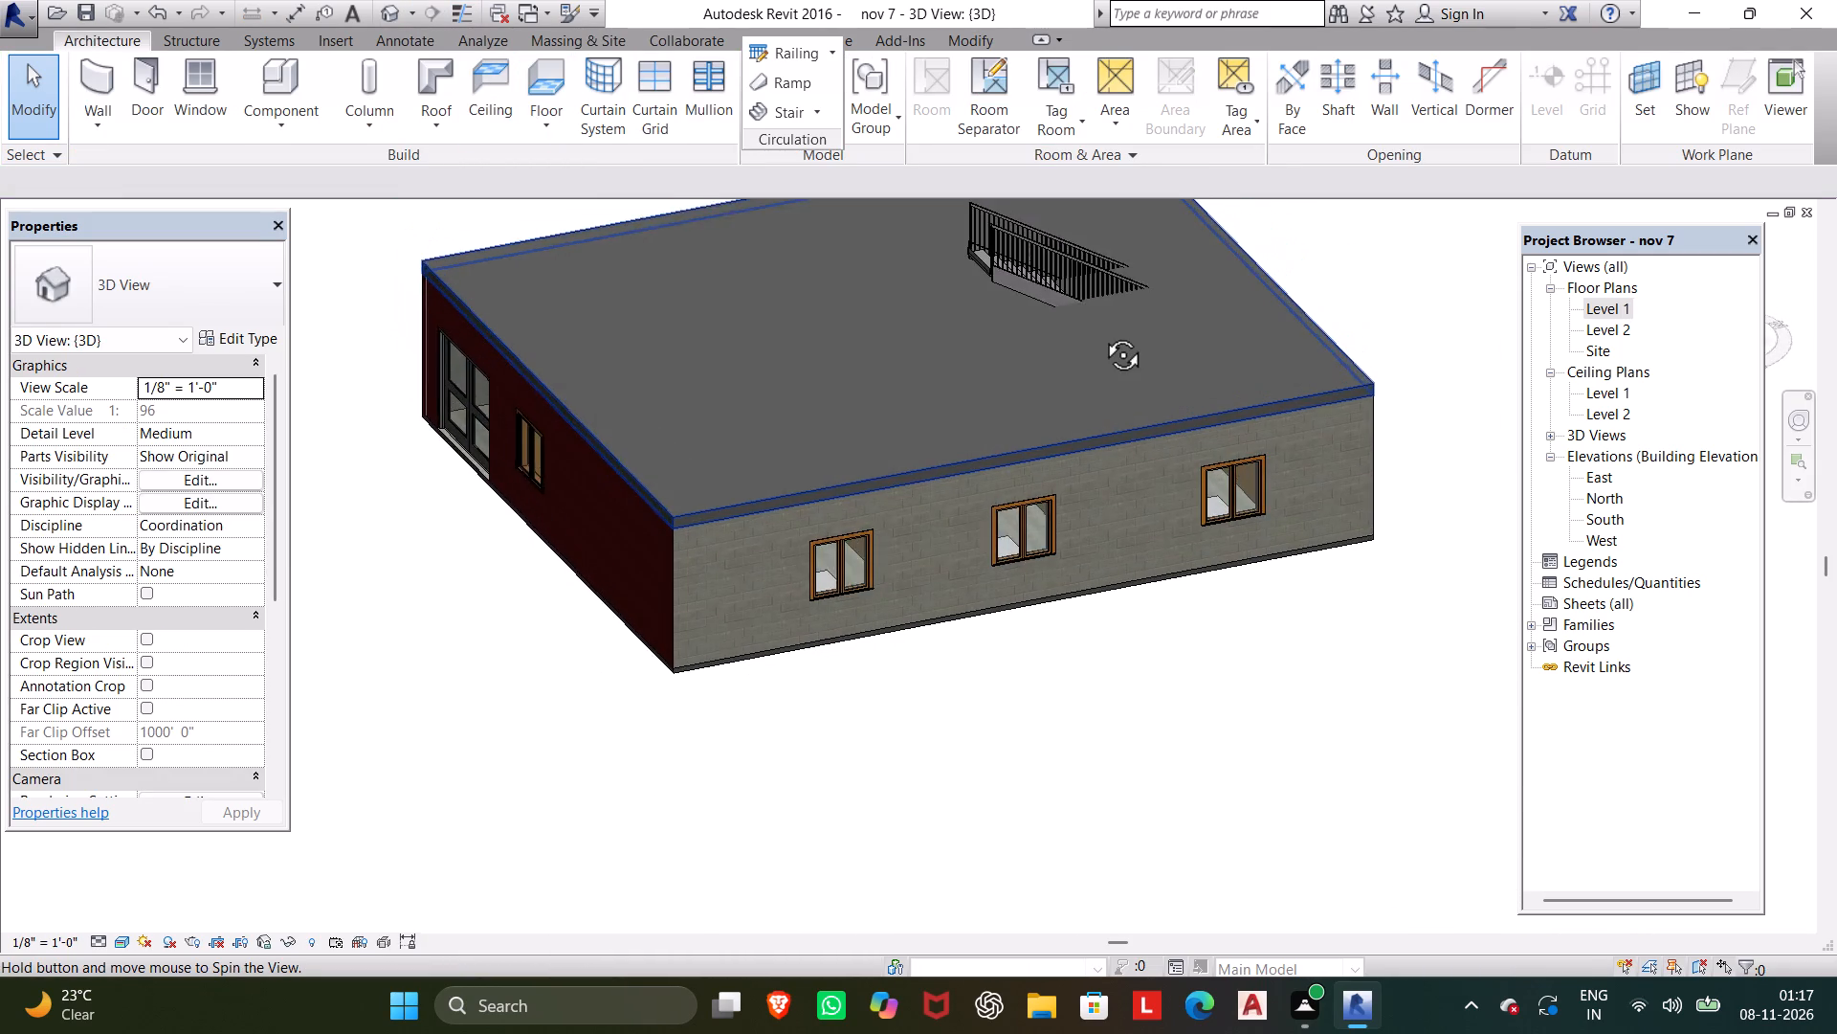
{"action": "middle_click_drag", "start_coordinate": [1101, 333], "coordinate": [1108, 301]}
{"action": "middle_click_drag", "start_coordinate": [1102, 291], "coordinate": [1101, 434]}
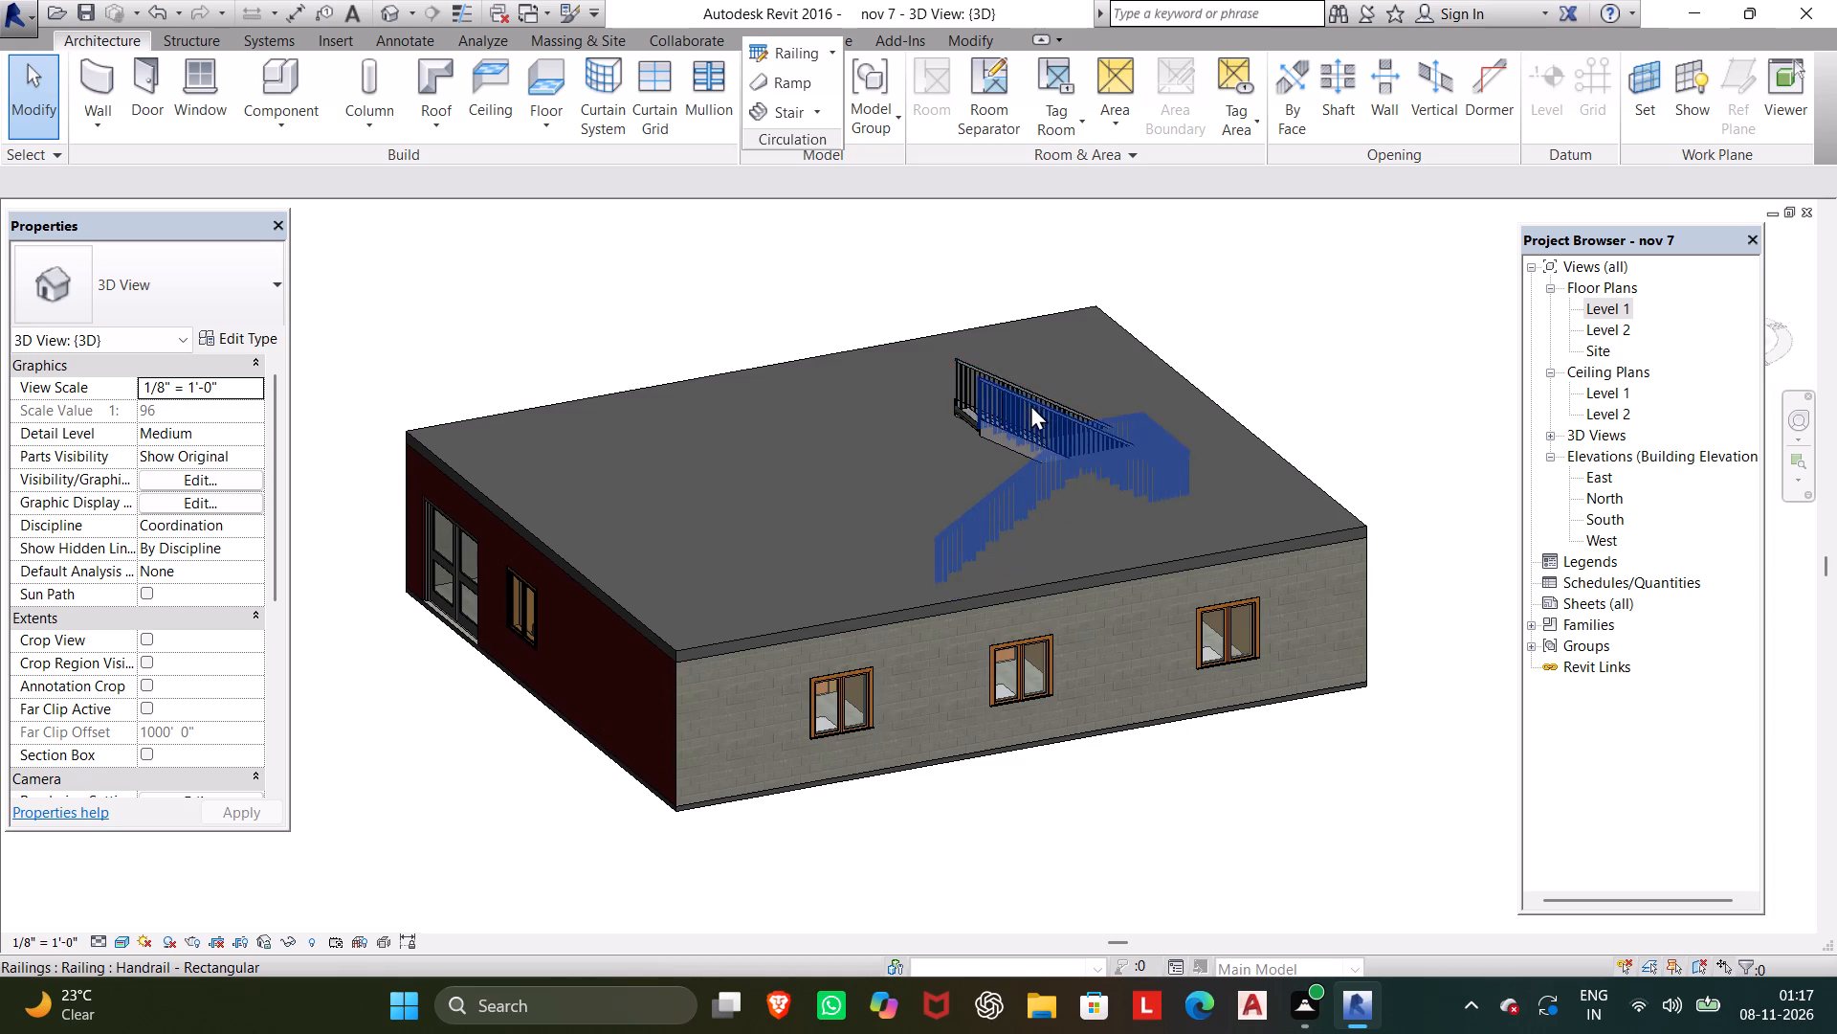
{"action": "scroll", "coordinate": [1030, 416], "scroll_direction": "up", "scroll_amount": 1}
{"action": "scroll", "coordinate": [490, 391], "scroll_direction": "down", "scroll_amount": 2}
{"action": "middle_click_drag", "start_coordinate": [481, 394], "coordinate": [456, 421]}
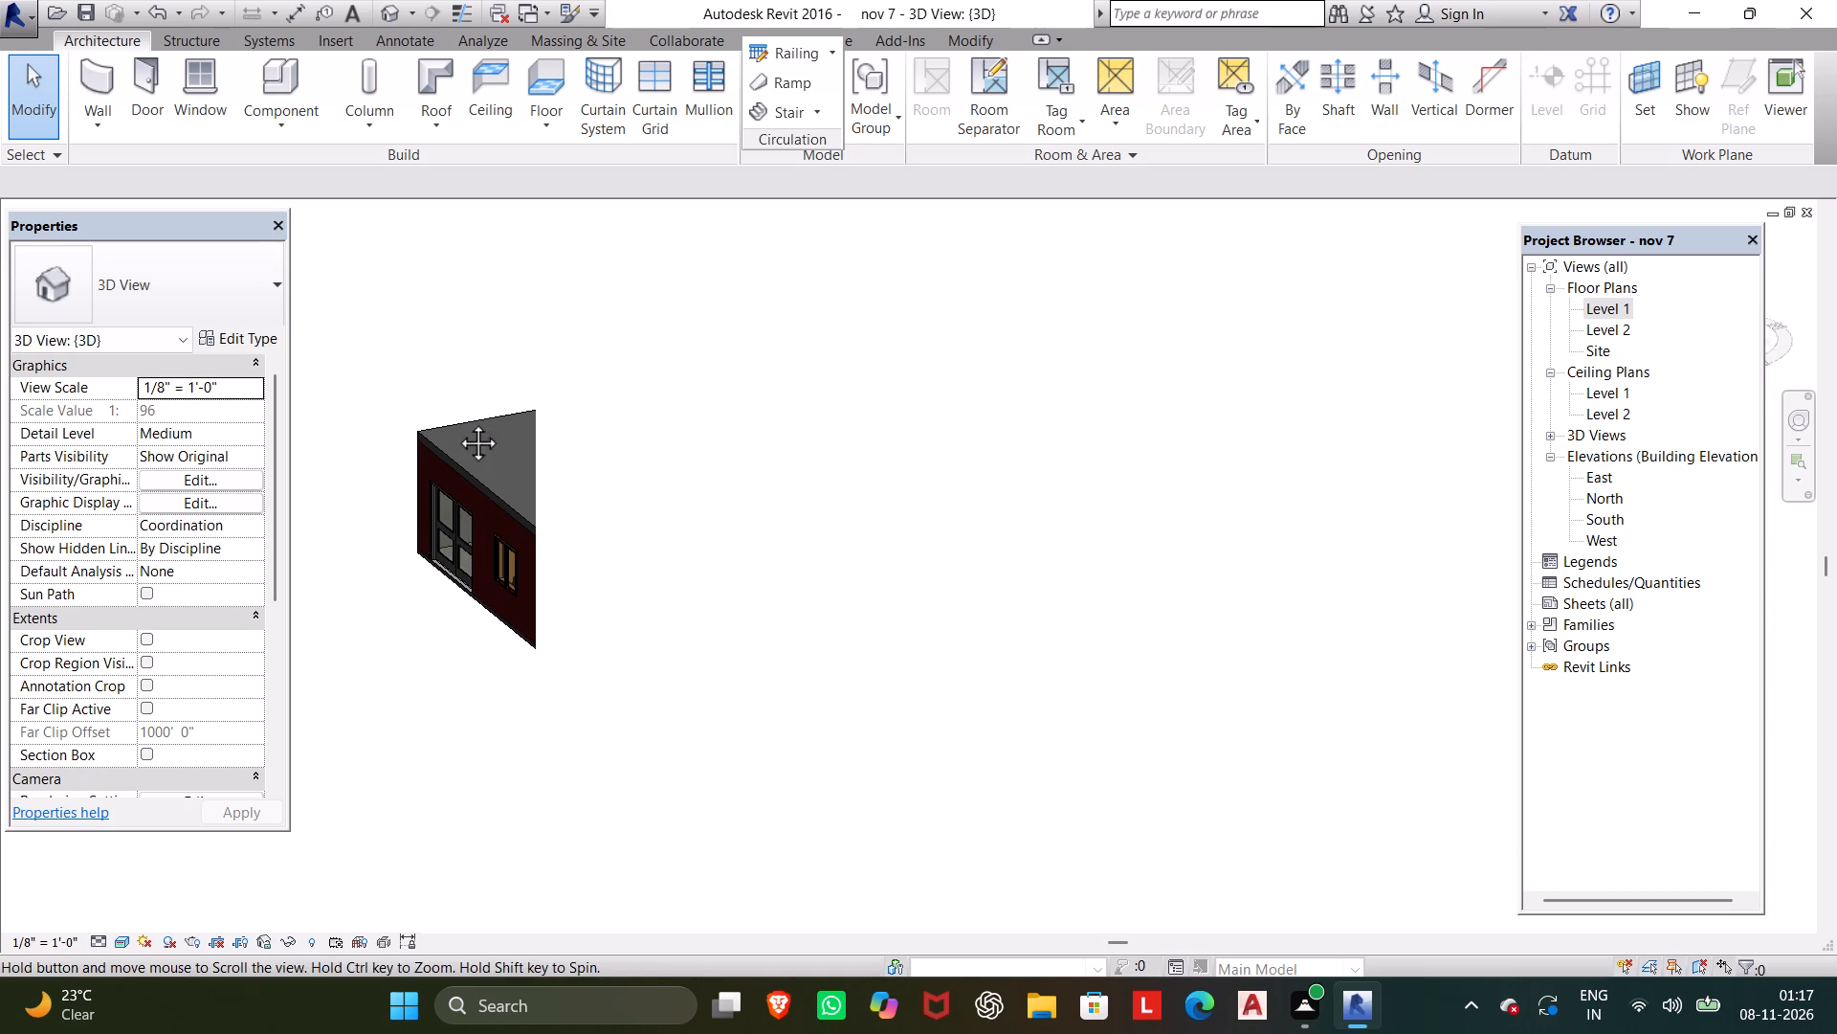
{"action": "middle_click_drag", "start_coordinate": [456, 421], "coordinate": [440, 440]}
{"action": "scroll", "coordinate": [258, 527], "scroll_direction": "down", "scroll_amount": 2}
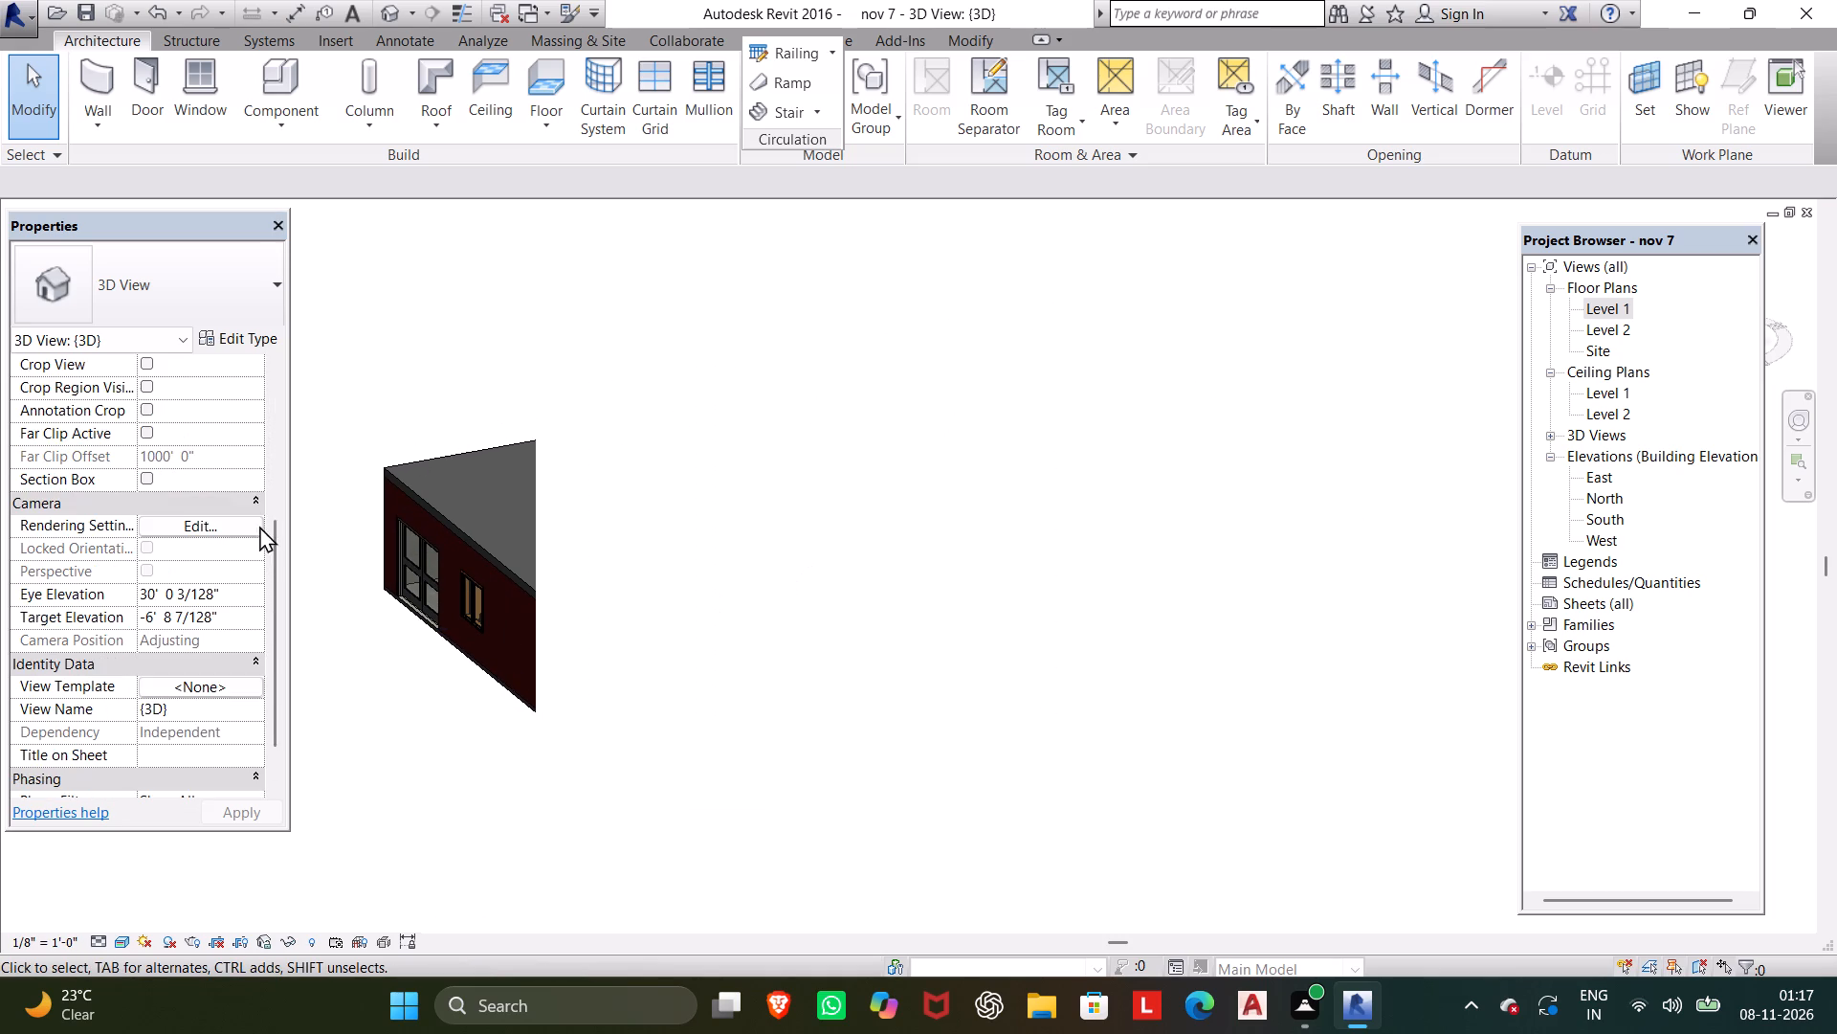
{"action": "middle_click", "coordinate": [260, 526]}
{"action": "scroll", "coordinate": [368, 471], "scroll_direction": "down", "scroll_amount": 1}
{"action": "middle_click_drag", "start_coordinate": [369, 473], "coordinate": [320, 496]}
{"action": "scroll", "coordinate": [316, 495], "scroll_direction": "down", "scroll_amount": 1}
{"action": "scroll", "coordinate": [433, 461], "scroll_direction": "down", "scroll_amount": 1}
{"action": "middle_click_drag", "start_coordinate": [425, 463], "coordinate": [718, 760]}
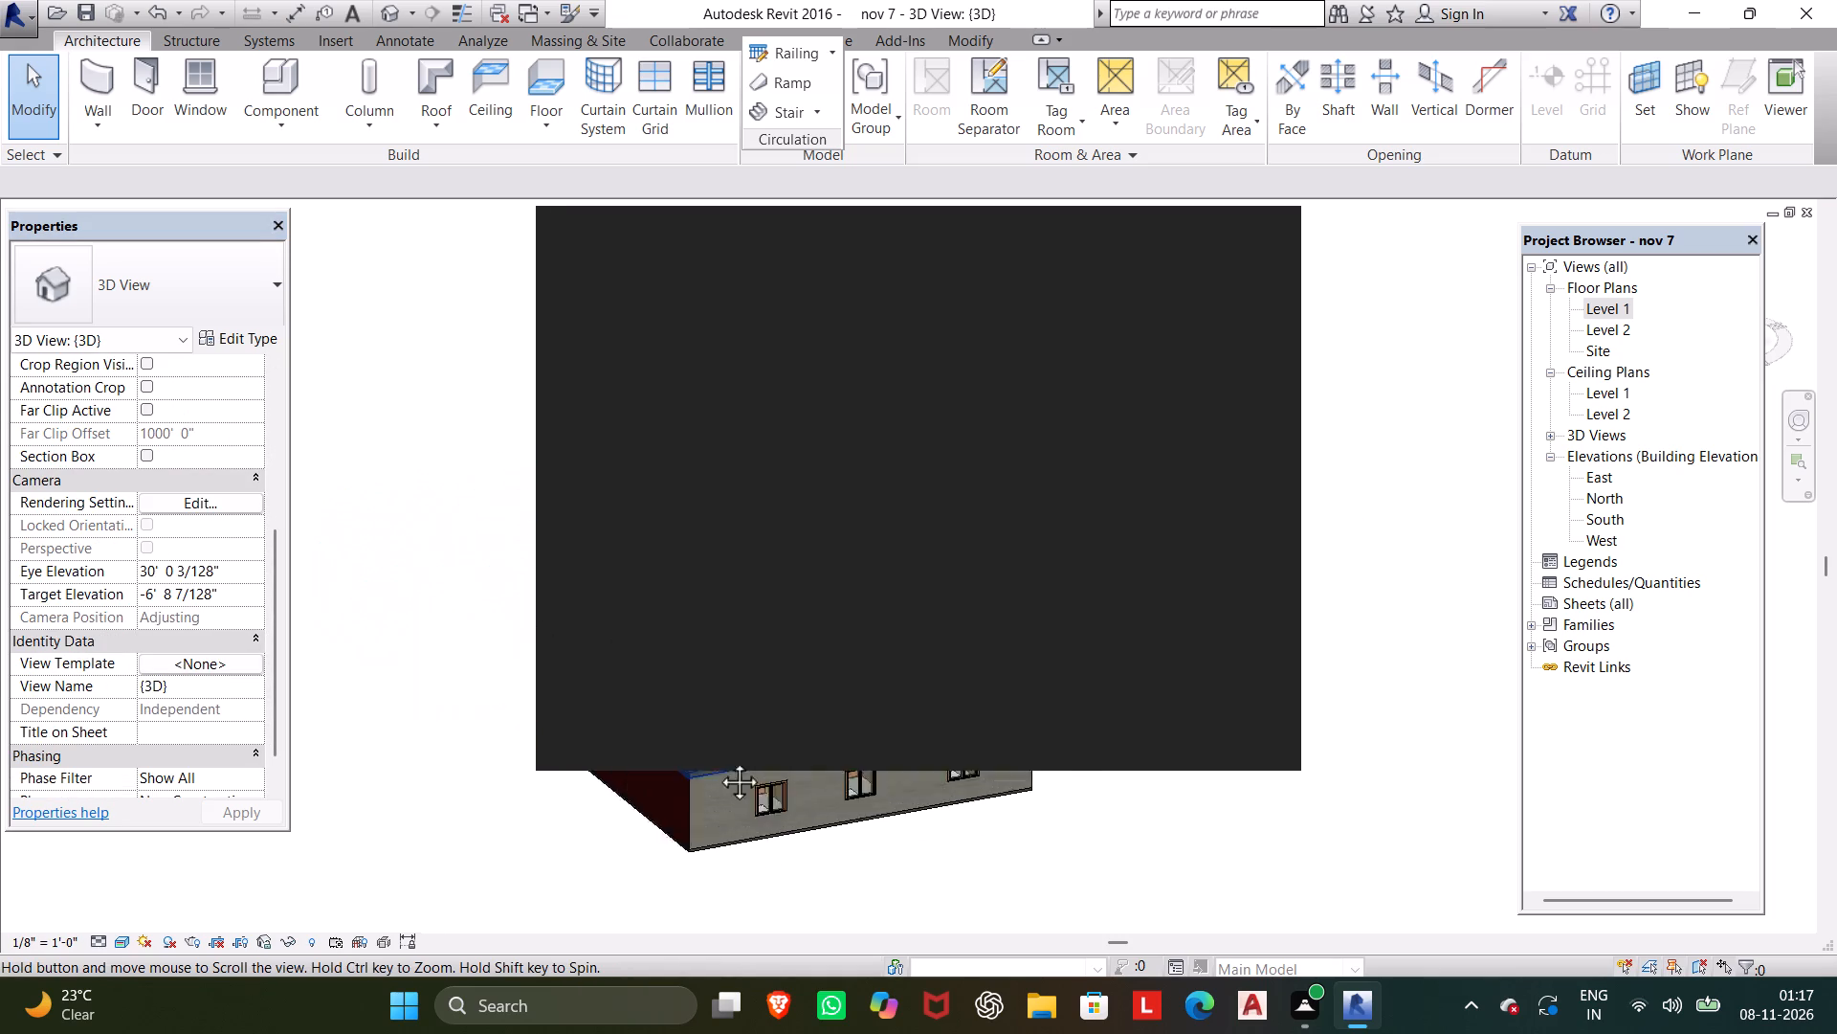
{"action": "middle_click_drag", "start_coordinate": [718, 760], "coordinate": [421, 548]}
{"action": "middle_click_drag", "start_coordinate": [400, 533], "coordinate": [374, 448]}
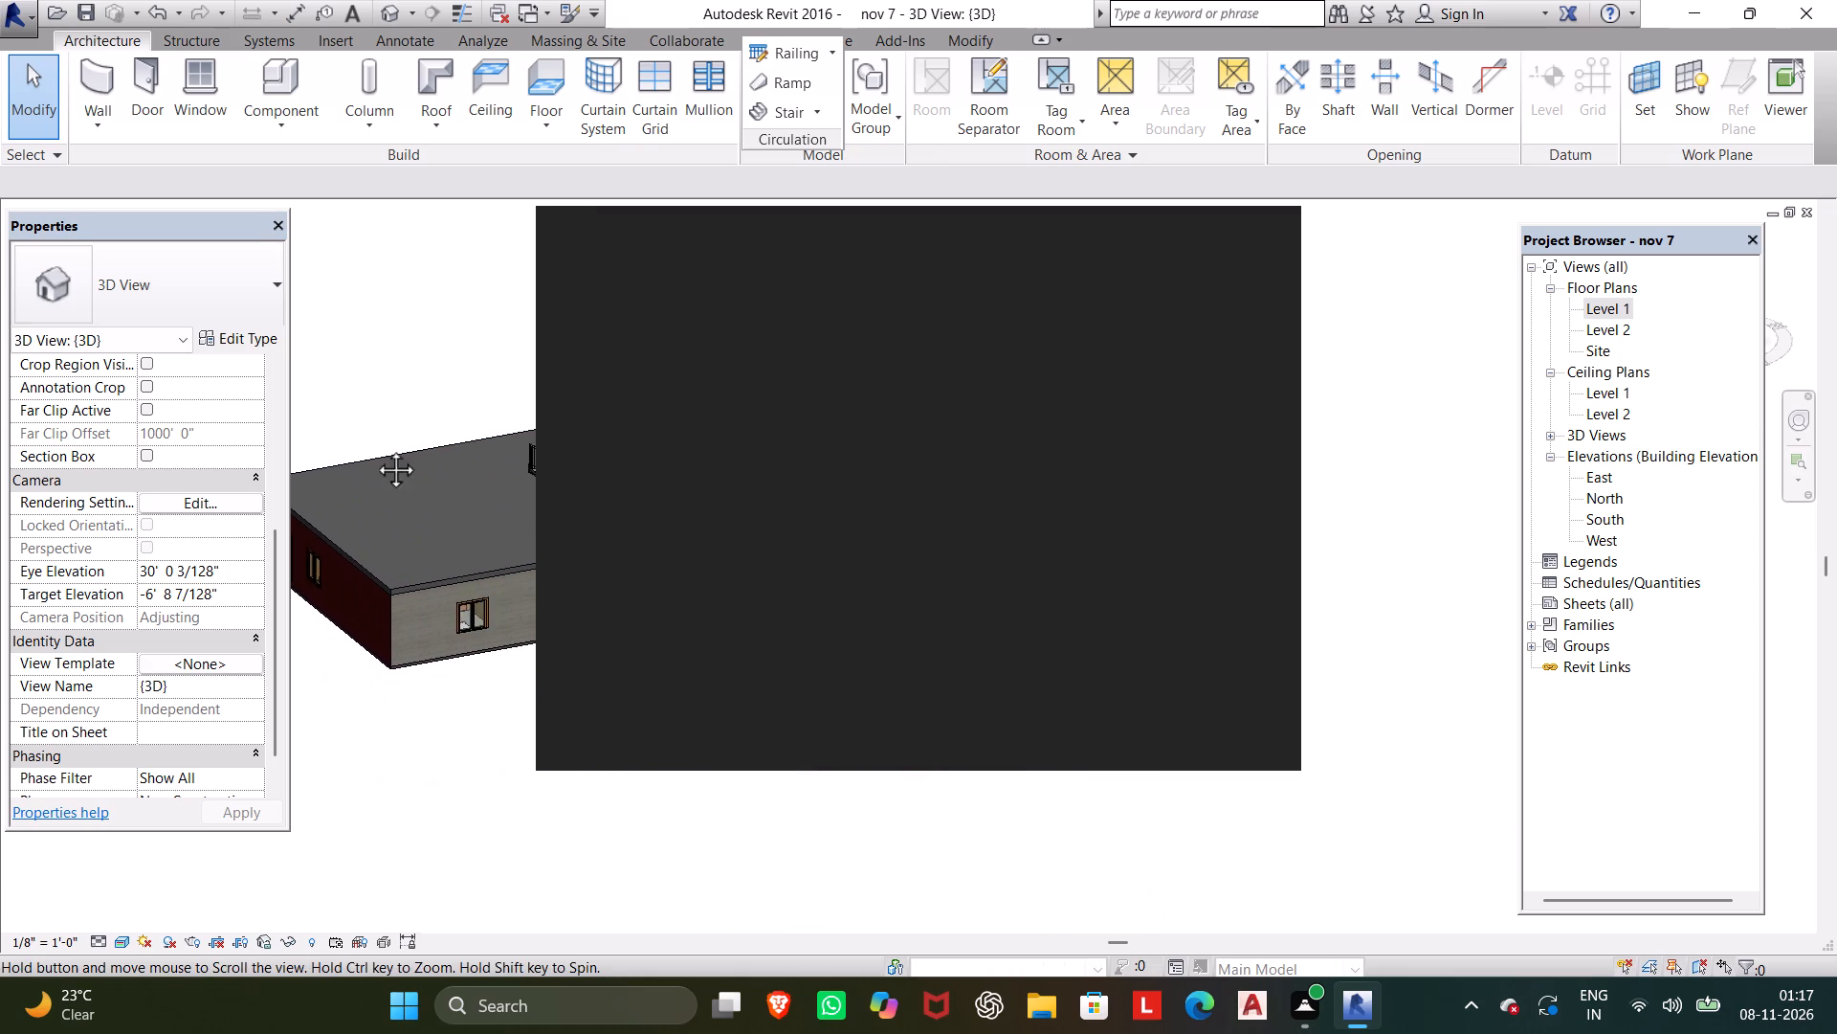
Dismiss the notification card covering the 3D view of the house.
{"action": "middle_click_drag", "start_coordinate": [374, 448], "coordinate": [321, 453]}
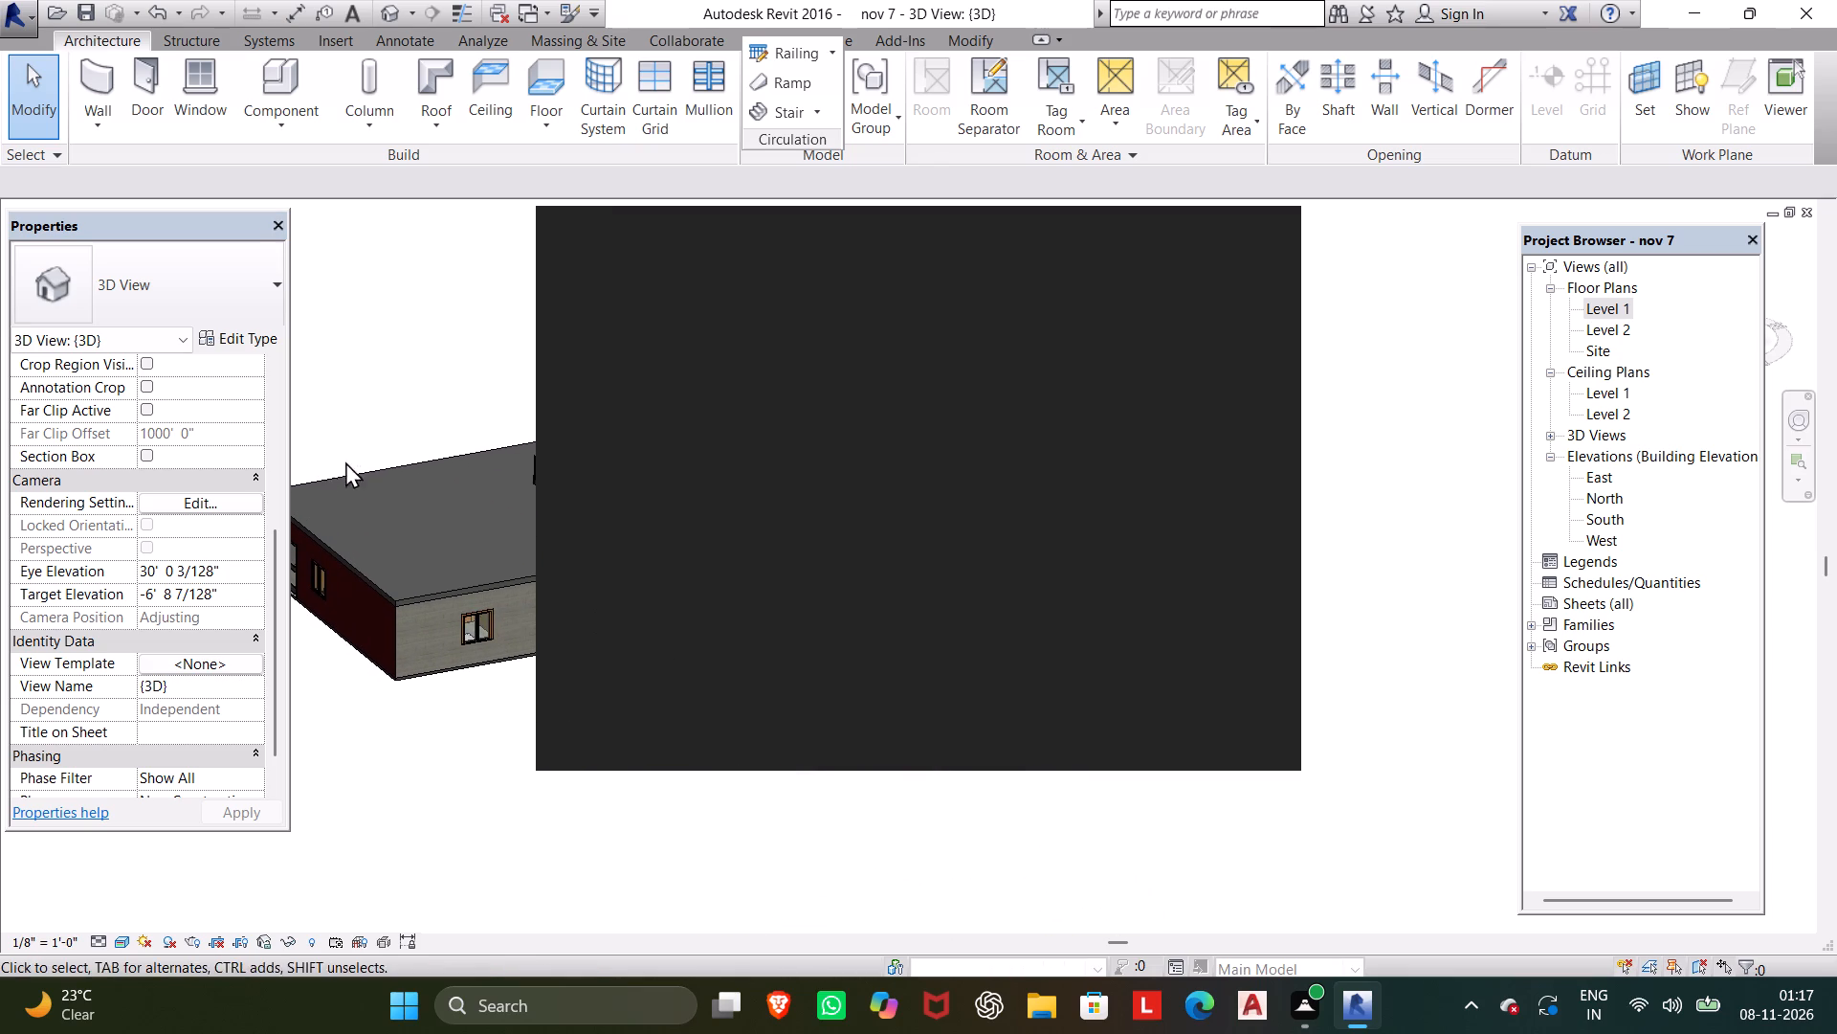
{"action": "scroll", "coordinate": [363, 462], "scroll_direction": "down", "scroll_amount": 2}
{"action": "middle_click_drag", "start_coordinate": [348, 465], "coordinate": [306, 463]}
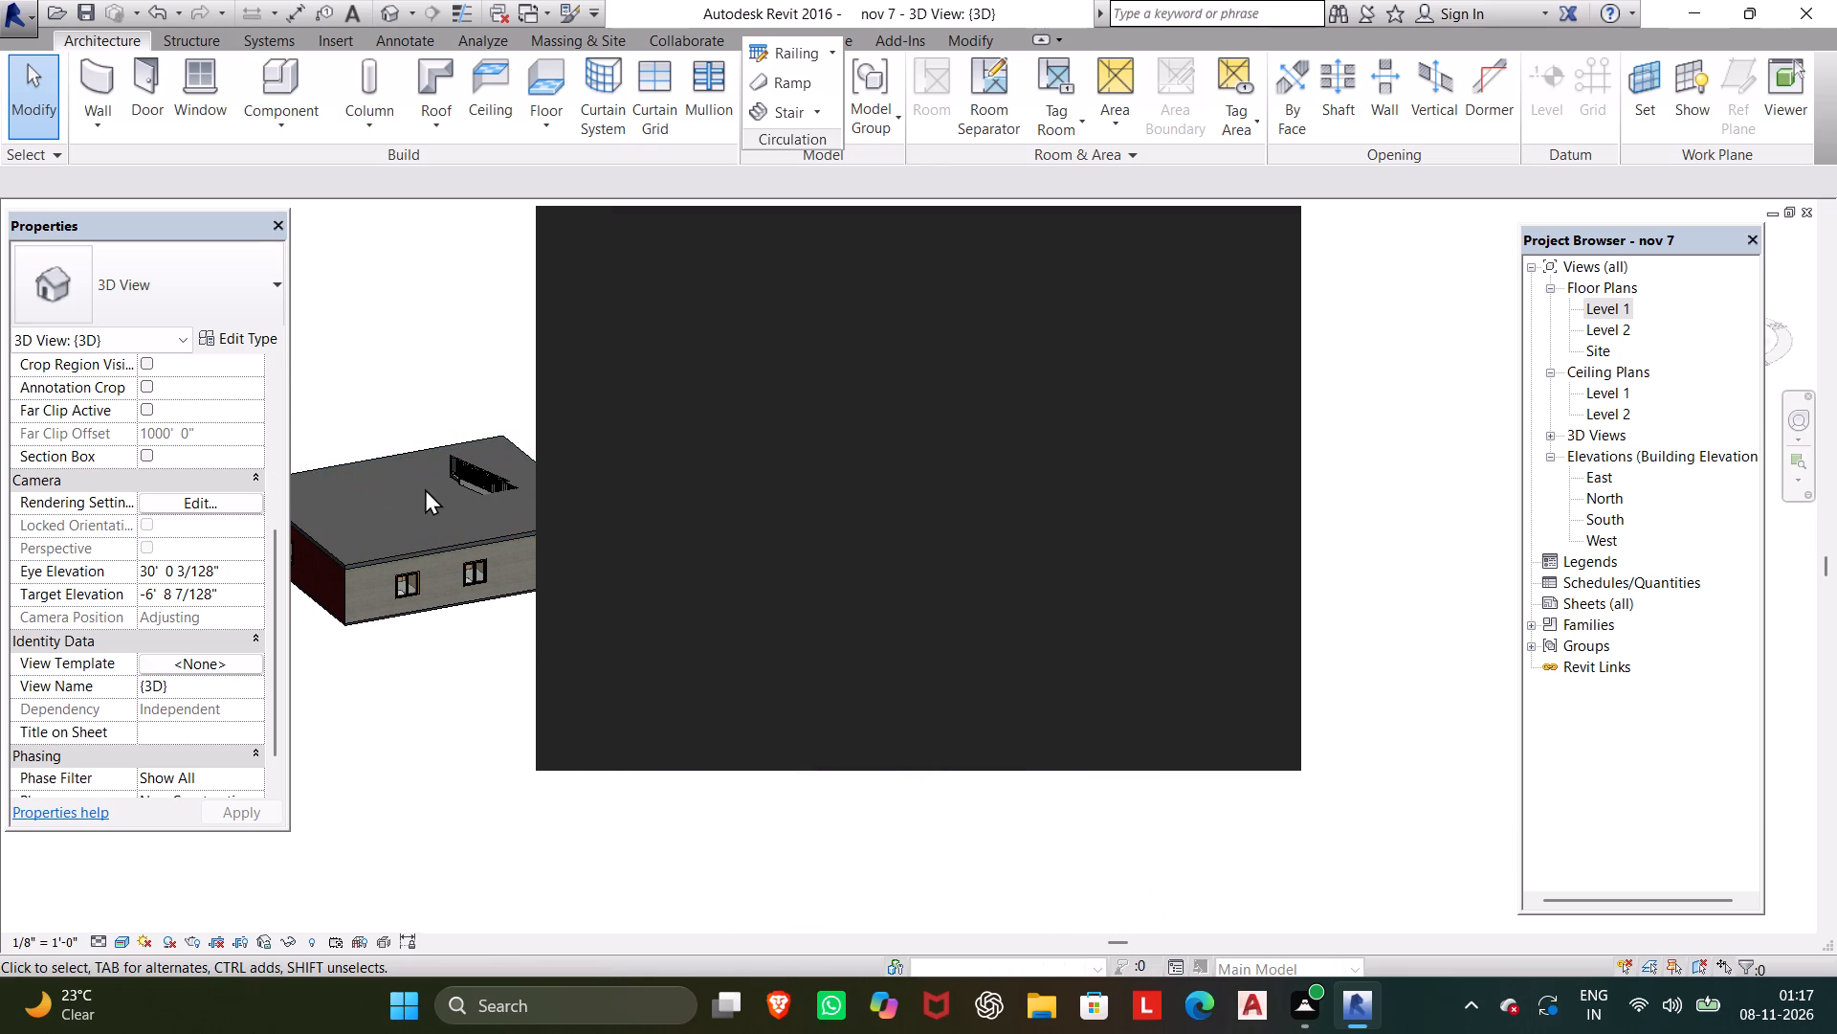
{"action": "middle_click_drag", "start_coordinate": [423, 489], "coordinate": [353, 504]}
{"action": "scroll", "coordinate": [353, 504], "scroll_direction": "up", "scroll_amount": 1}
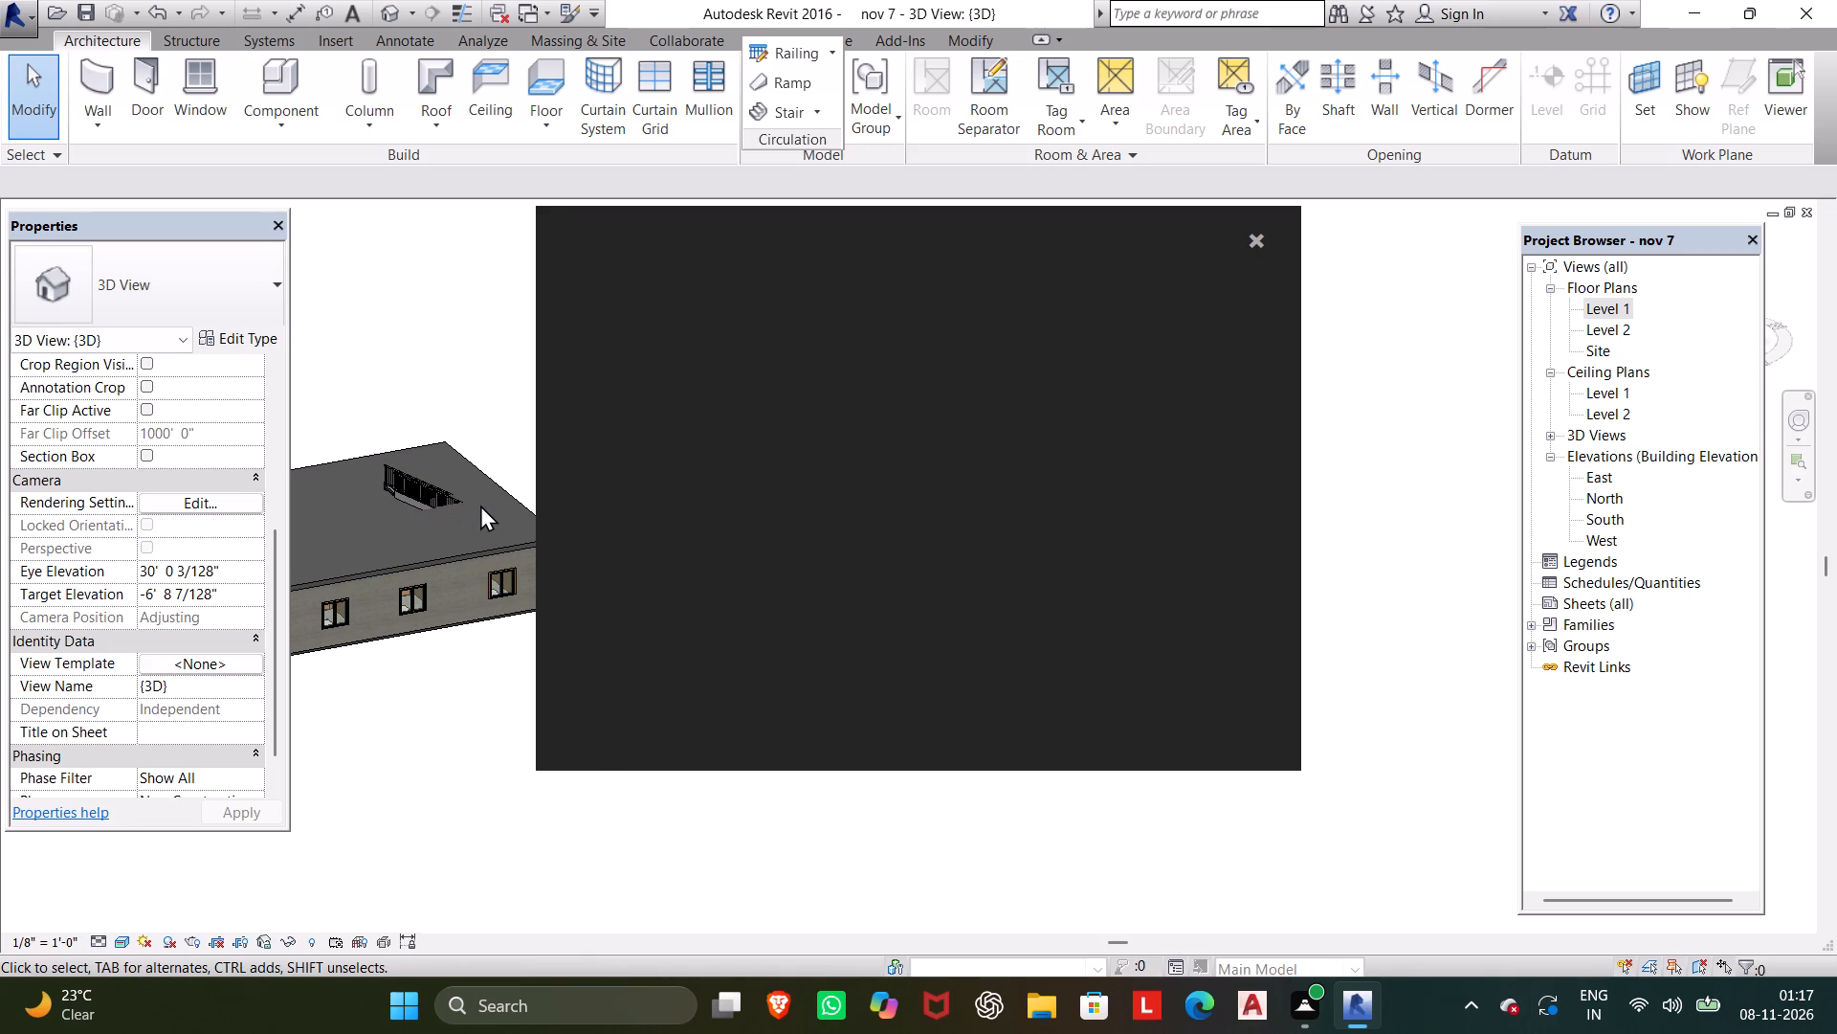
{"action": "scroll", "coordinate": [486, 496], "scroll_direction": "up", "scroll_amount": 1}
{"action": "left_click_drag", "start_coordinate": [1246, 208], "coordinate": [1246, 224]}
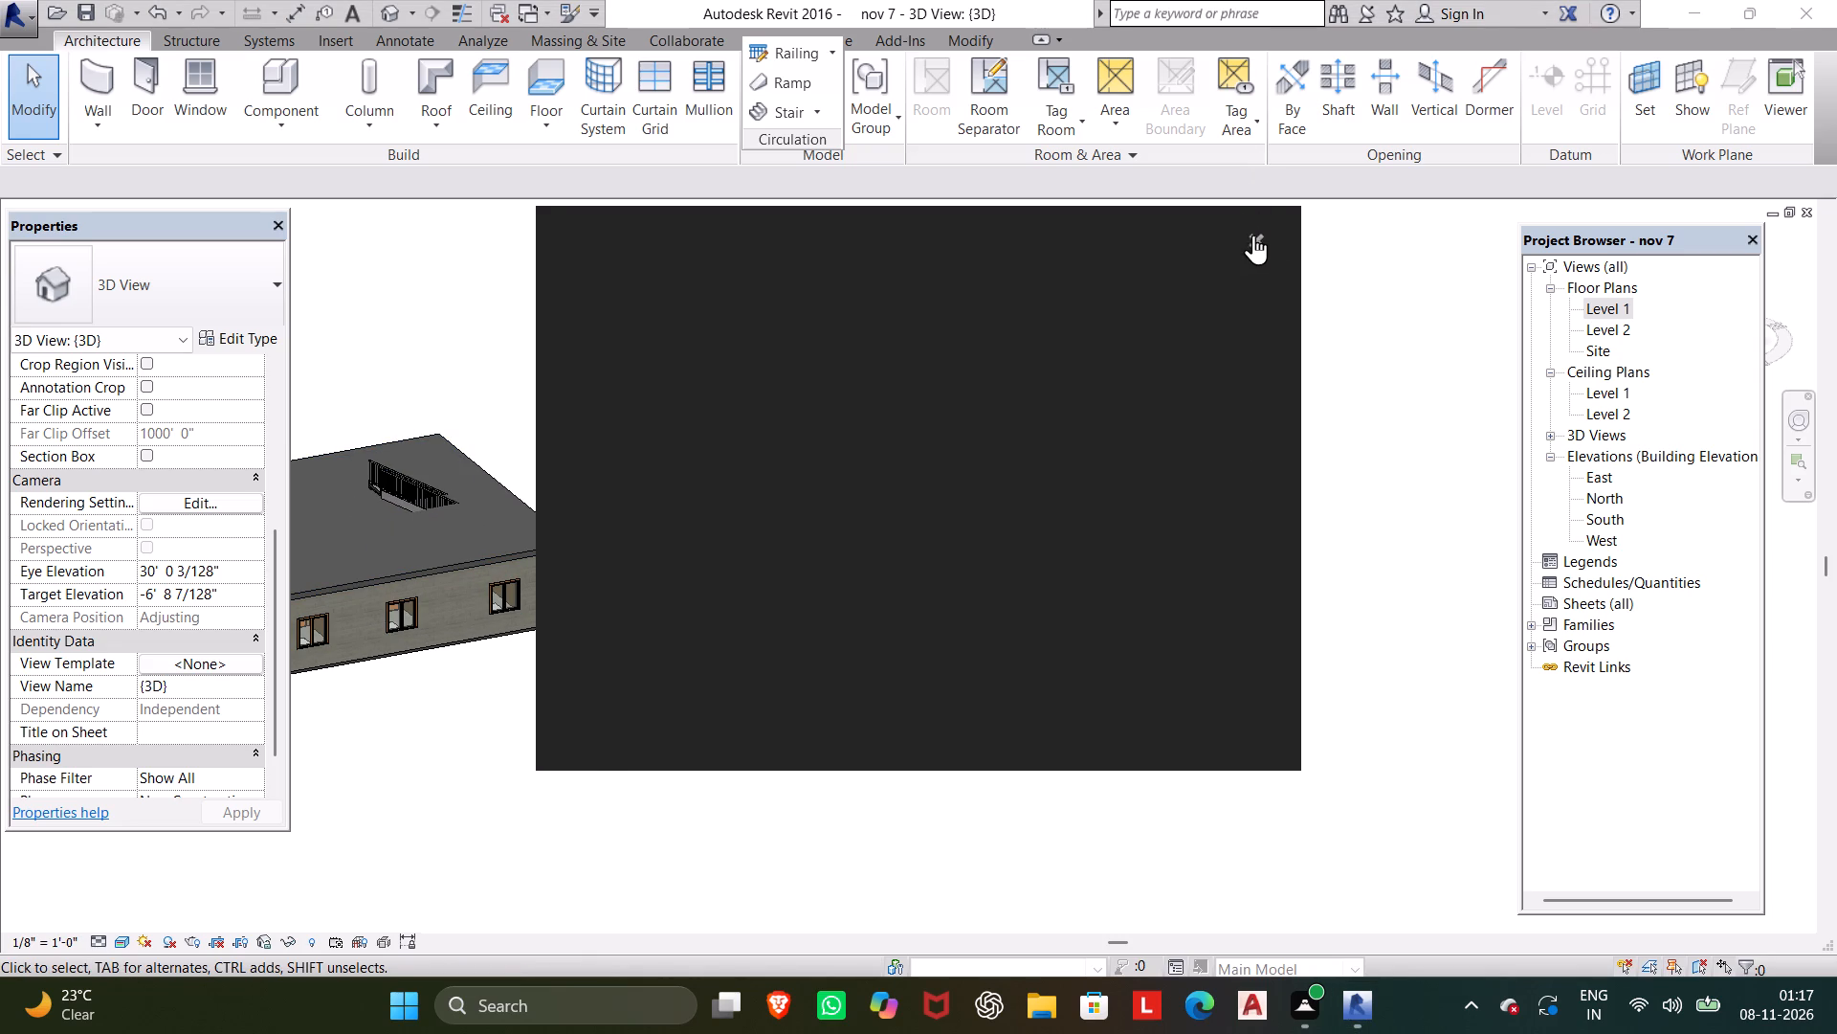
{"action": "left_click", "coordinate": [1255, 237]}
Set the Maximum Riser Height of the stair's 7" max riser 11" tread type to 0.5'.
{"action": "middle_click_drag", "start_coordinate": [702, 491], "coordinate": [955, 537]}
{"action": "scroll", "coordinate": [948, 538], "scroll_direction": "up", "scroll_amount": 1}
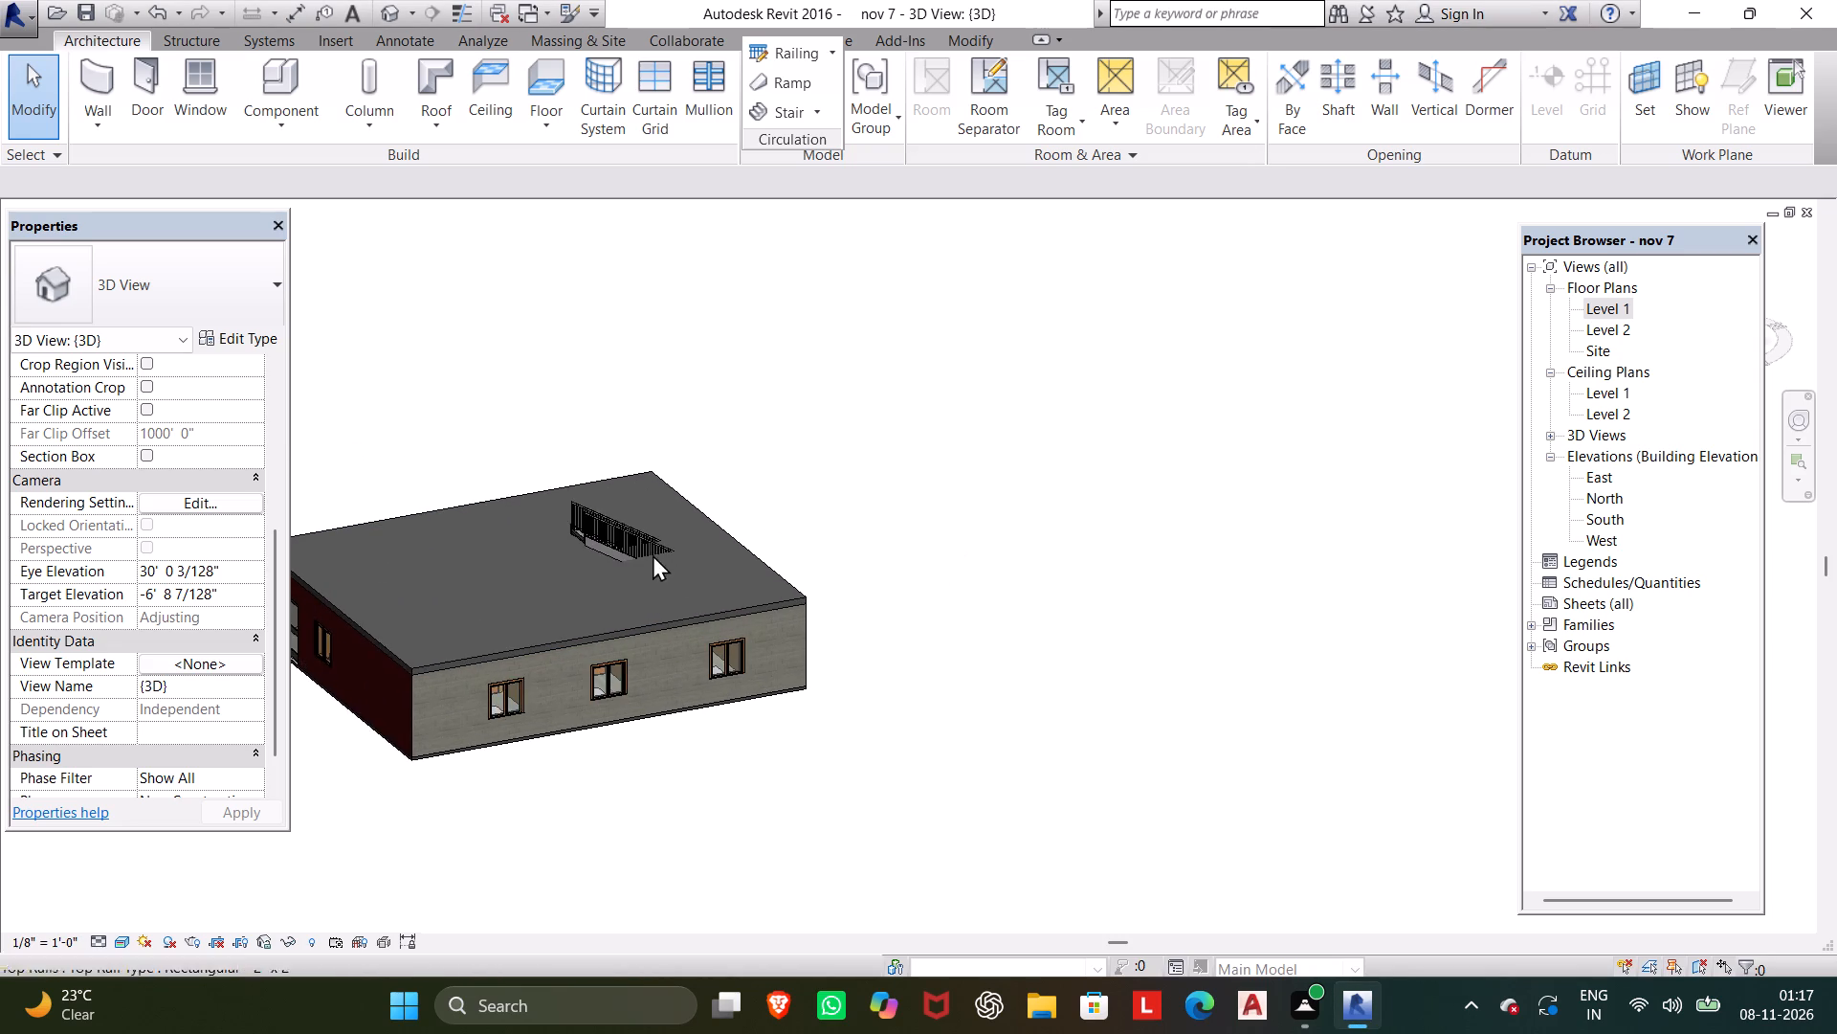
{"action": "scroll", "coordinate": [653, 552], "scroll_direction": "up", "scroll_amount": 4}
{"action": "middle_click_drag", "start_coordinate": [570, 520], "coordinate": [799, 557]}
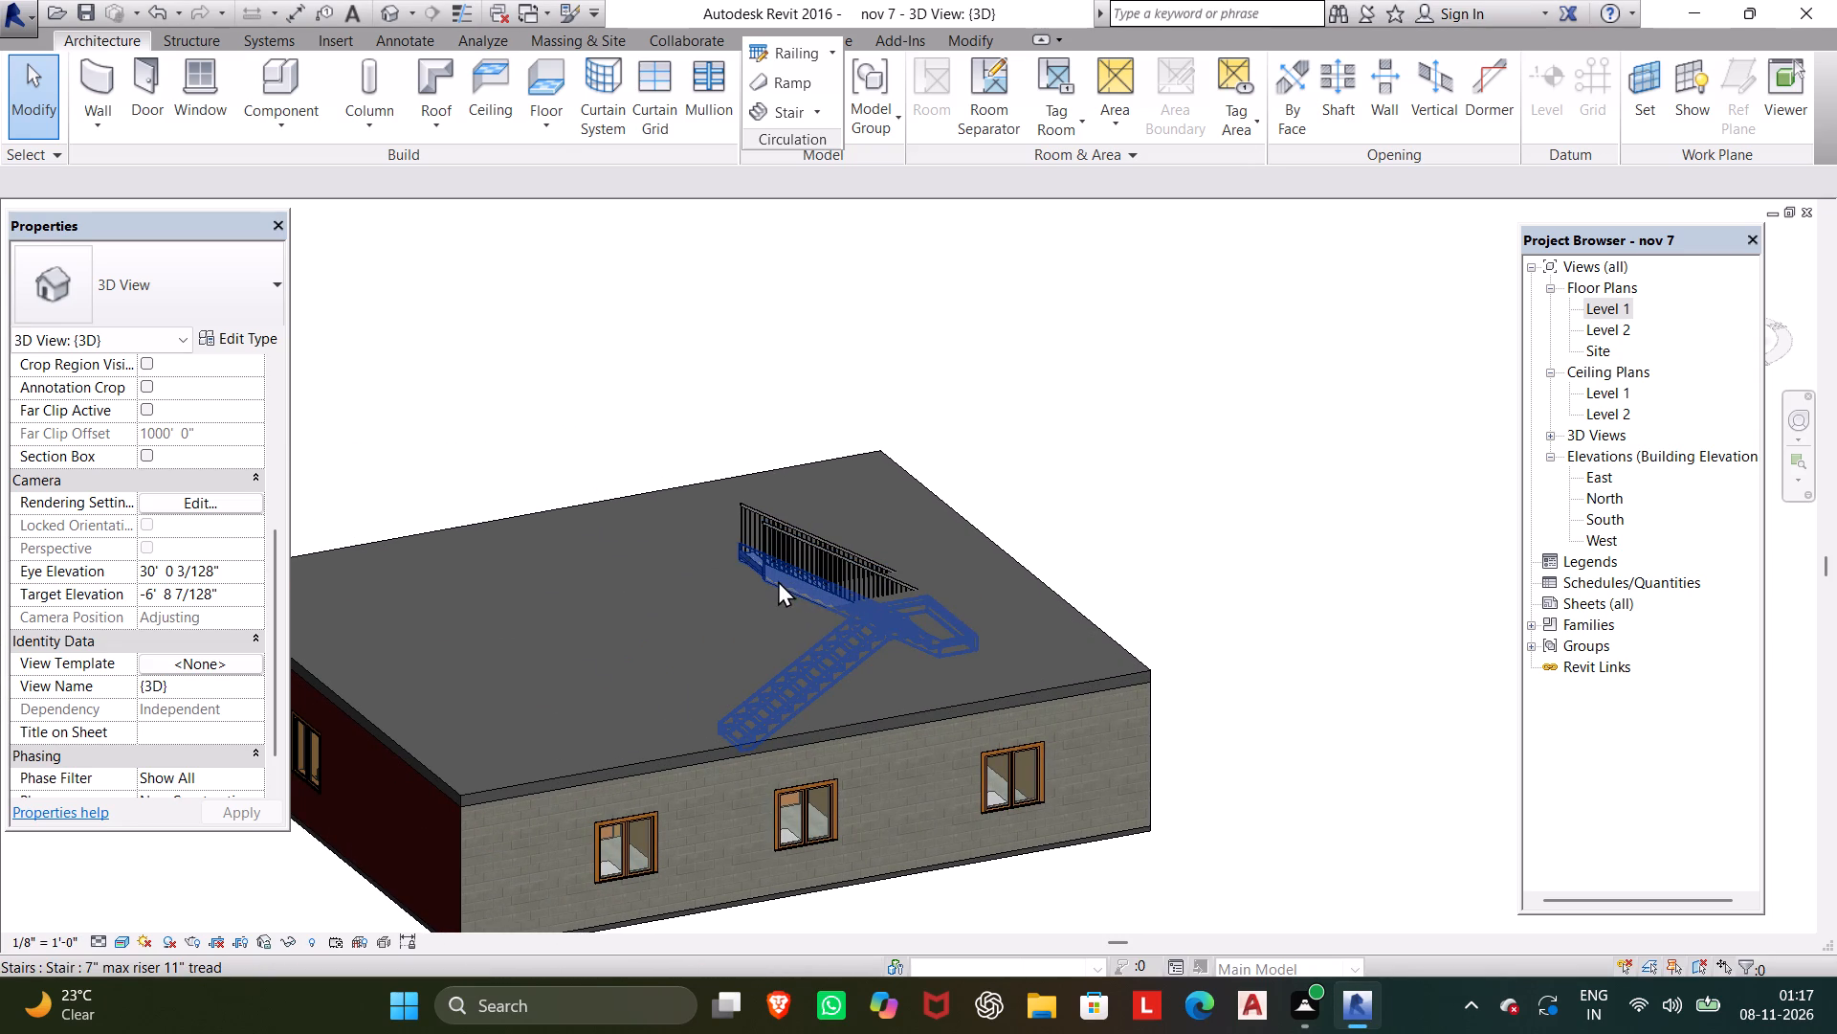
{"action": "left_click", "coordinate": [786, 576]}
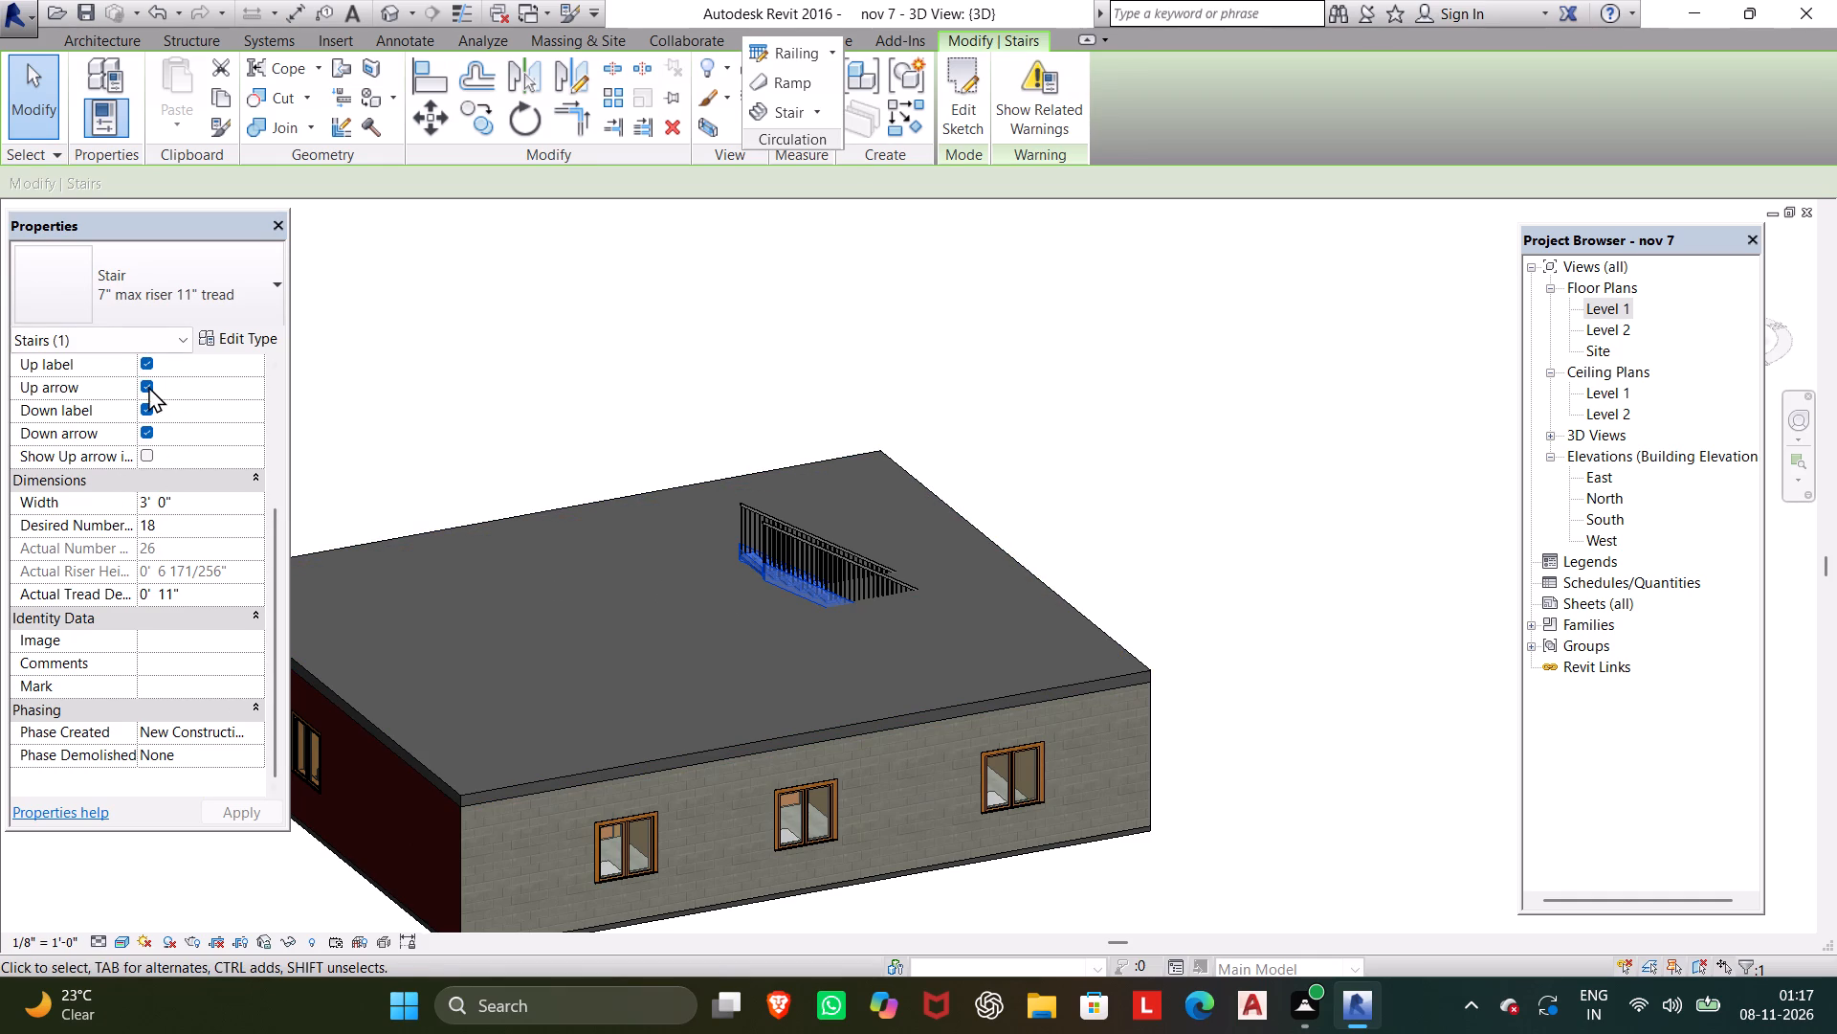
{"action": "left_click", "coordinate": [266, 344]}
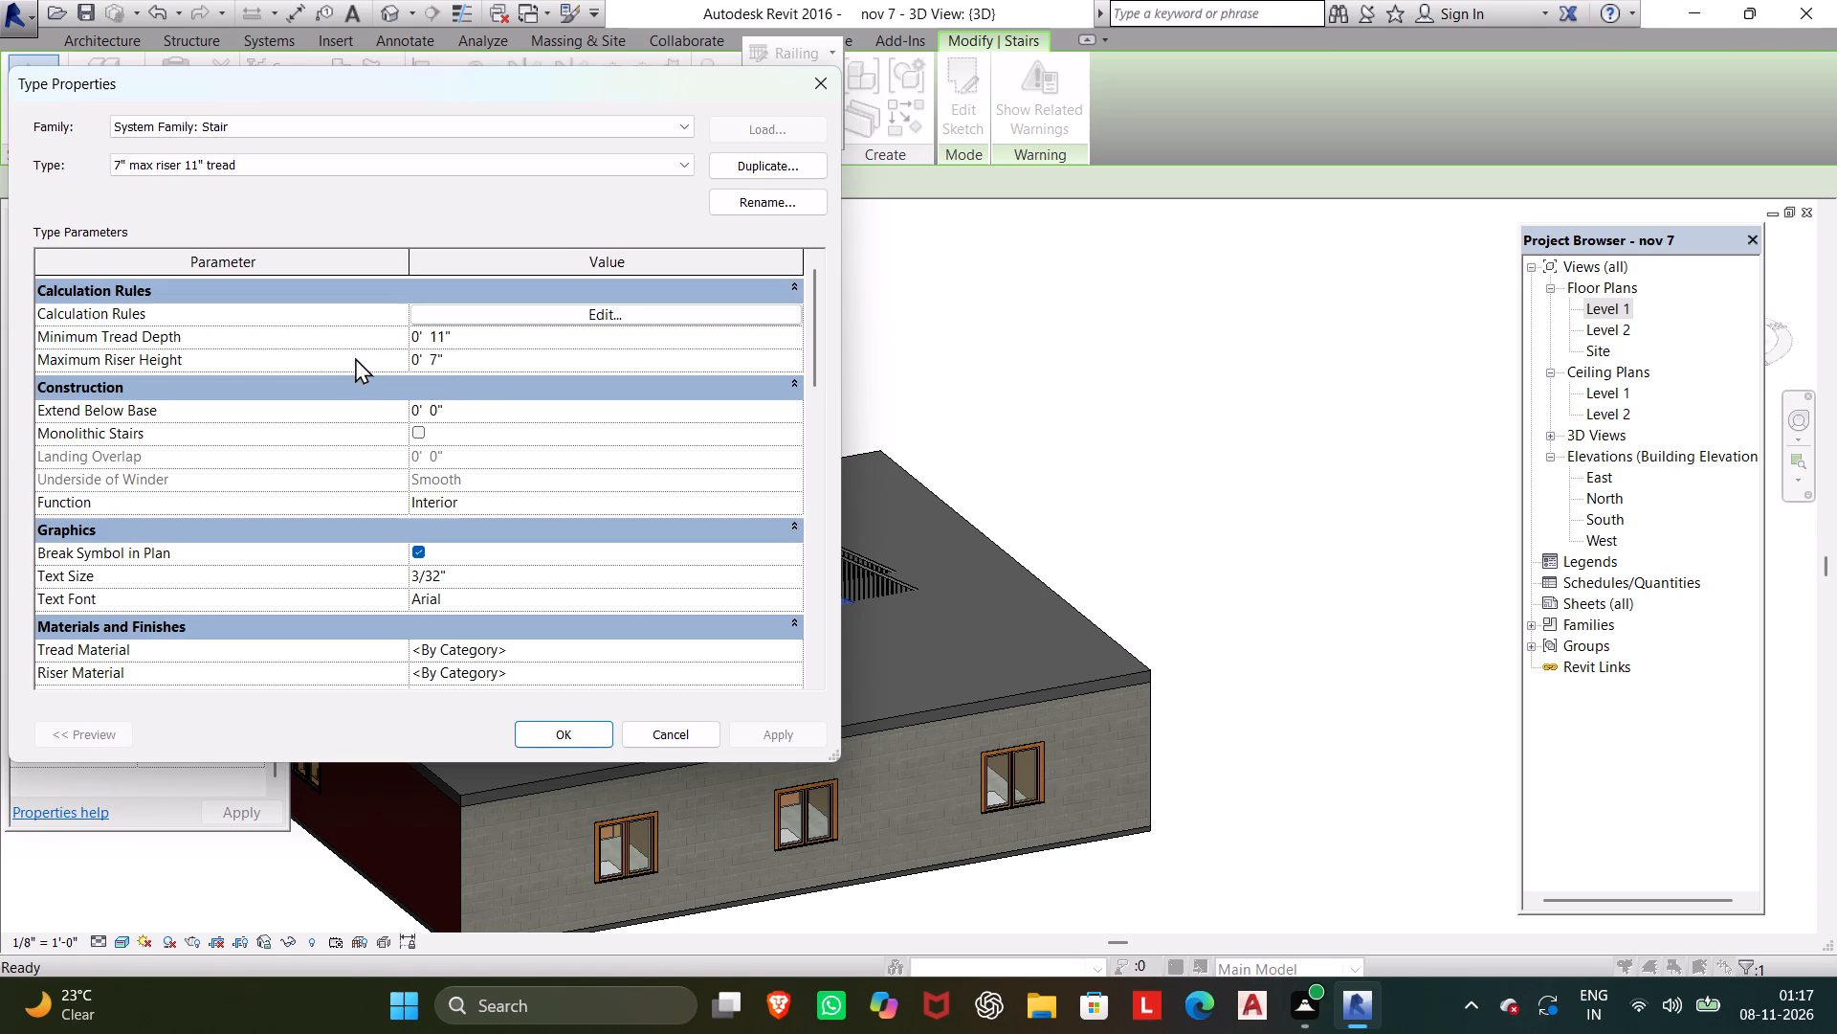
{"action": "left_click", "coordinate": [476, 361]}
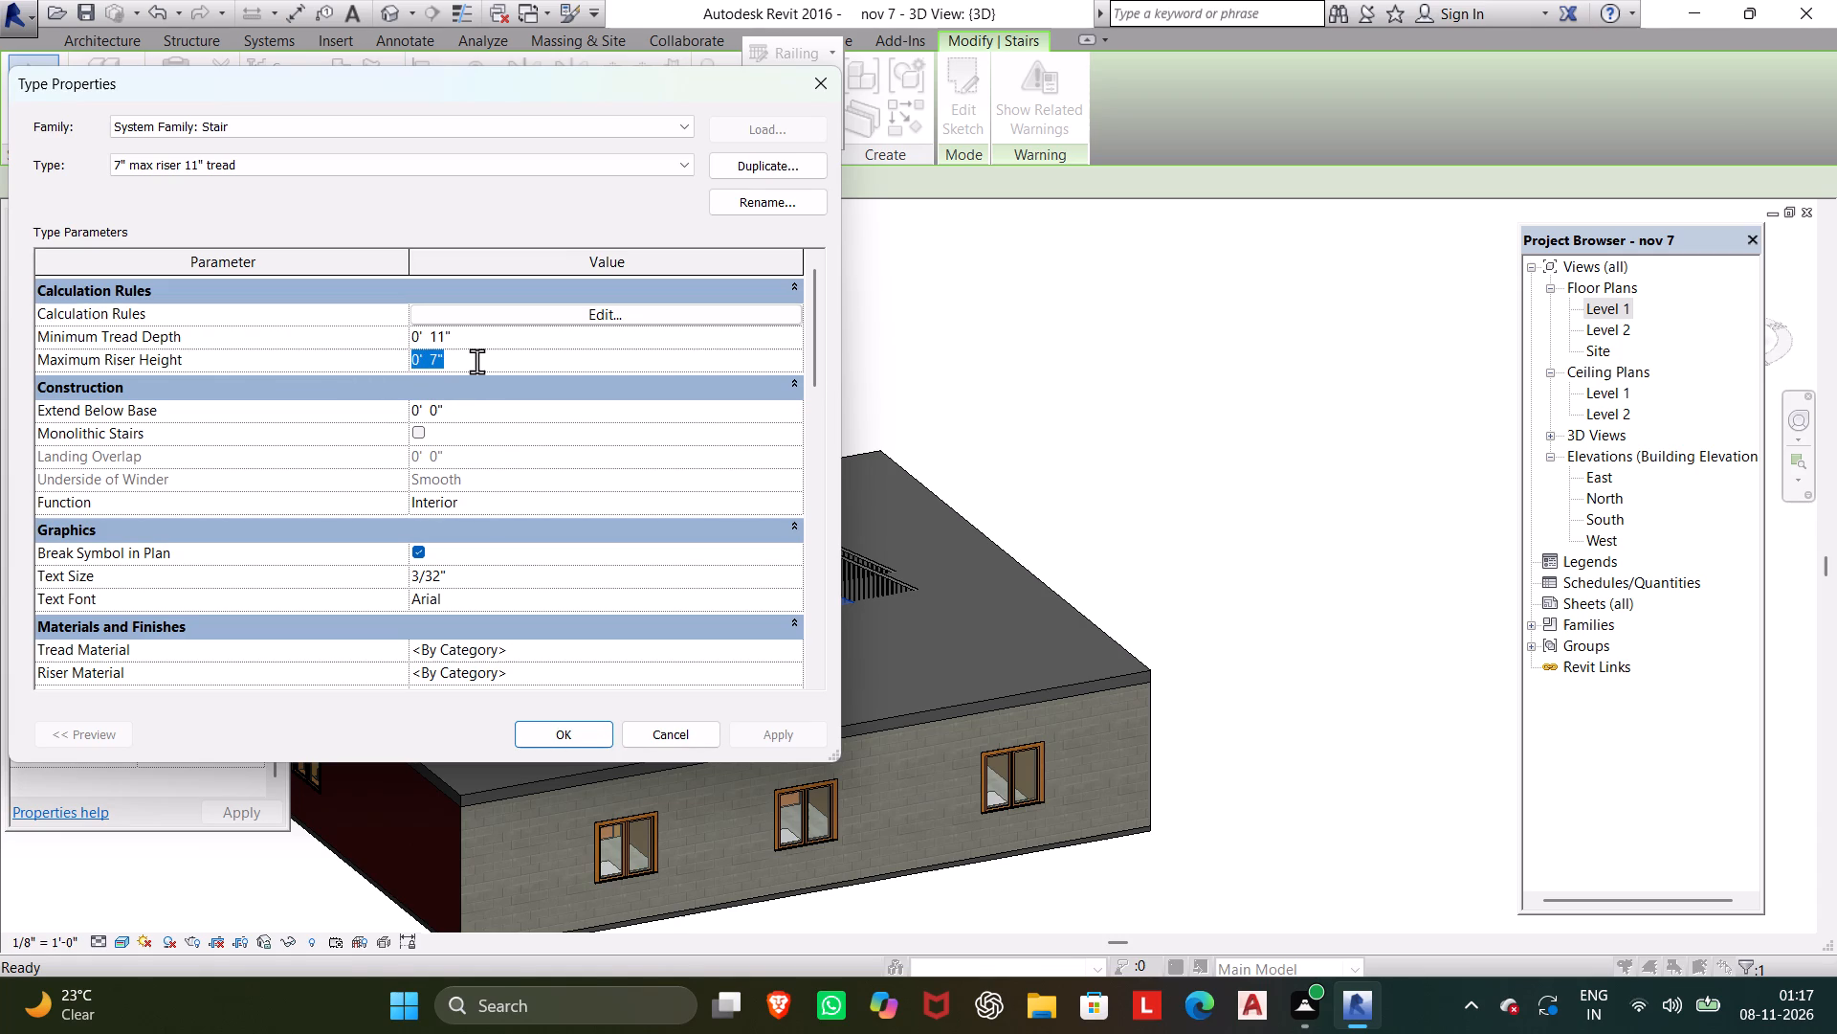
{"action": "left_click_drag", "start_coordinate": [476, 361], "coordinate": [365, 357]}
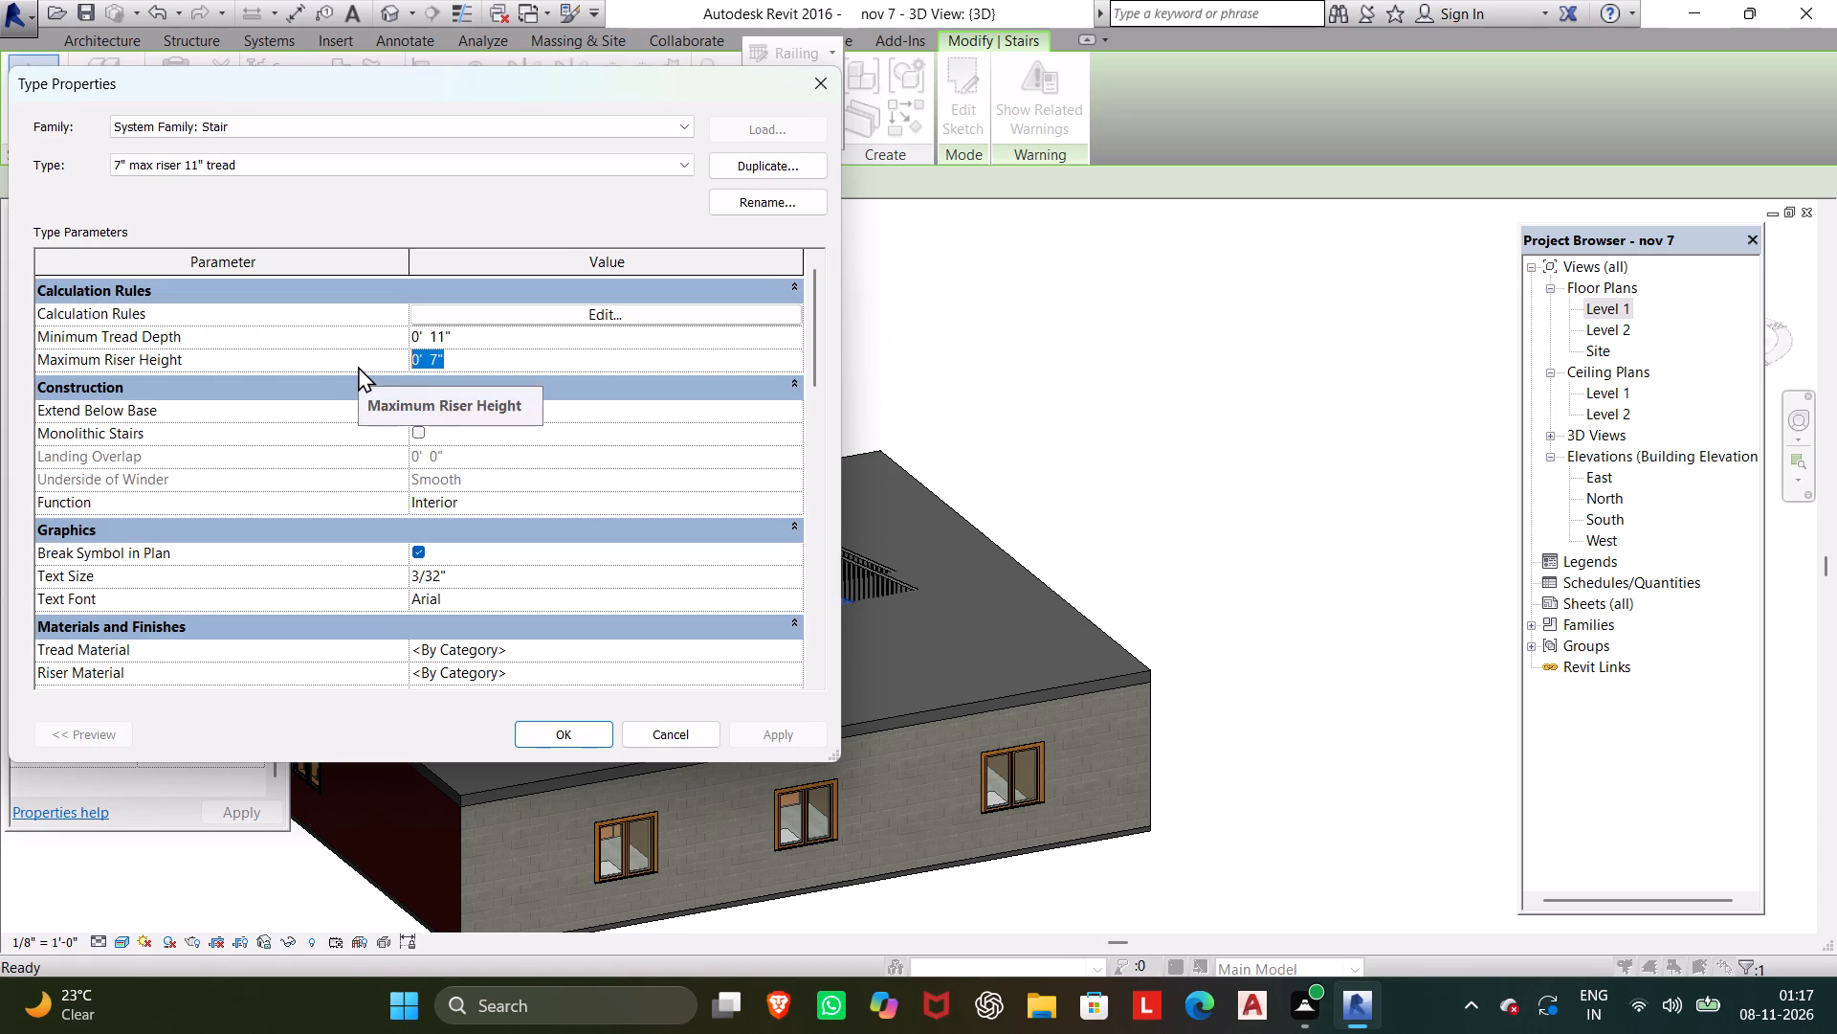
{"action": "type", "text": "05"}
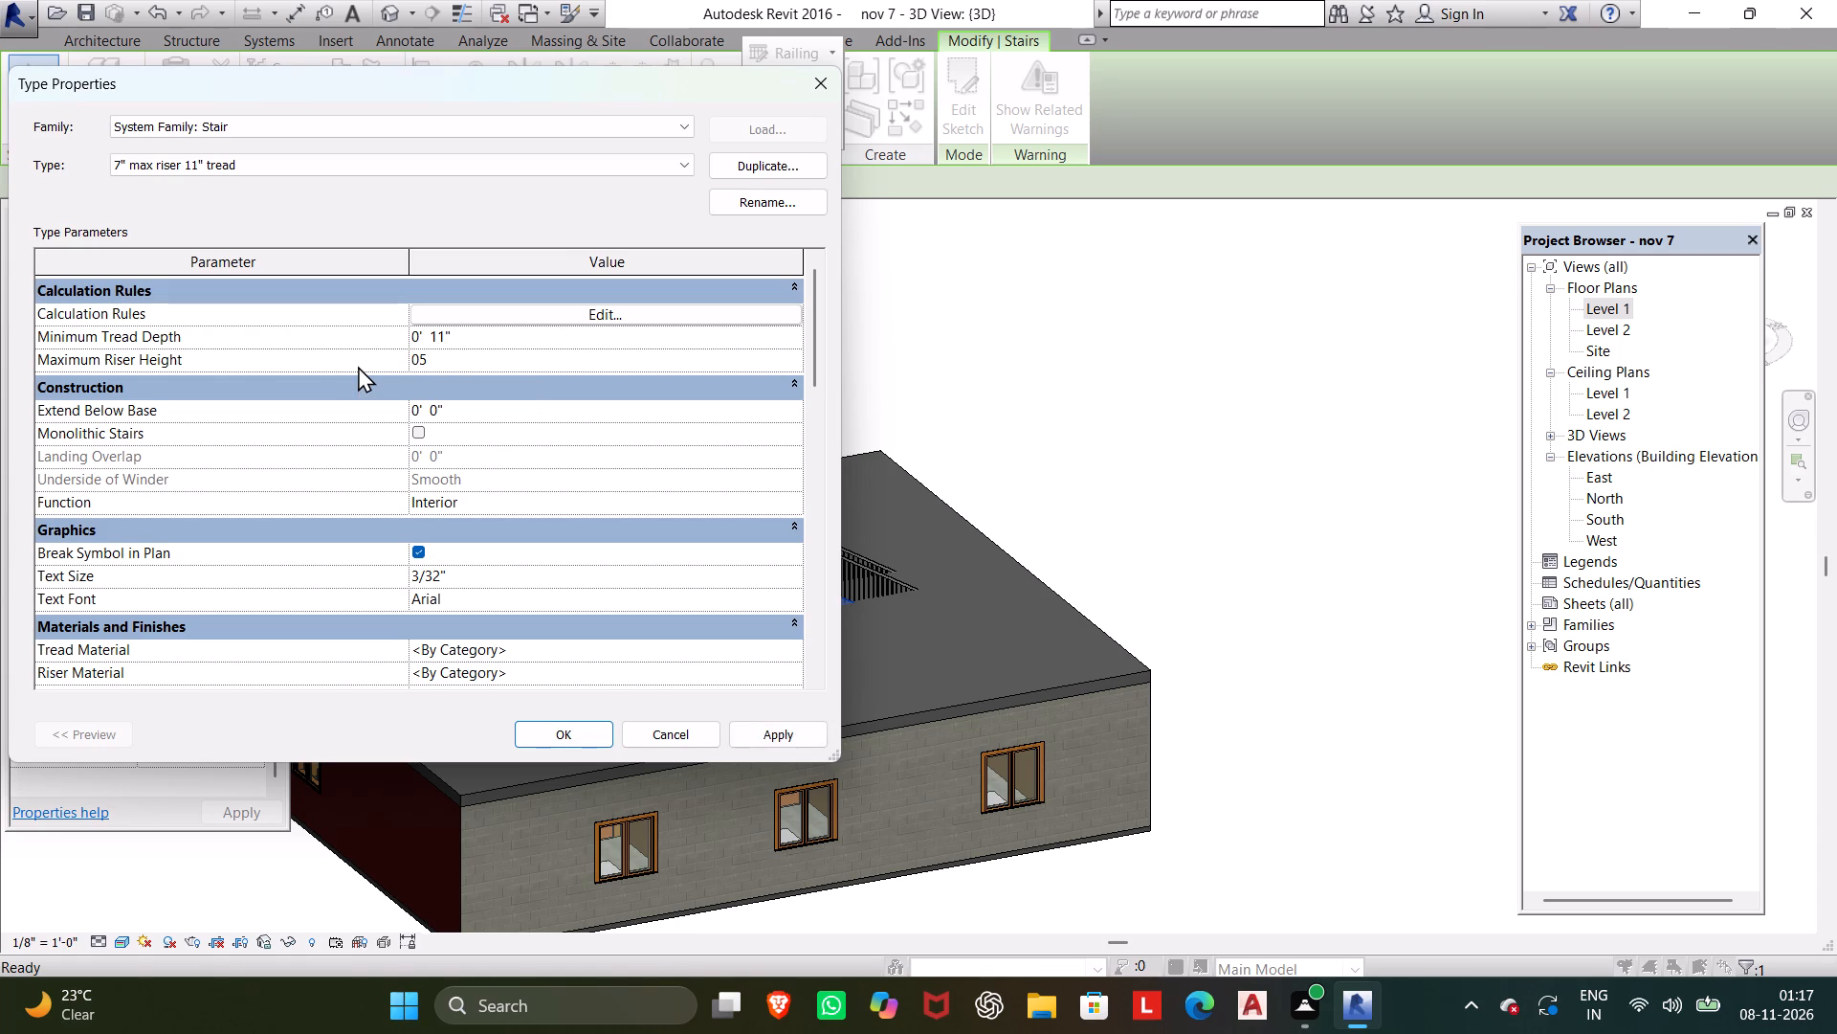
{"action": "key", "text": "BackSpace"}
{"action": "type", "text": ".5'"}
{"action": "left_click", "coordinate": [802, 742]}
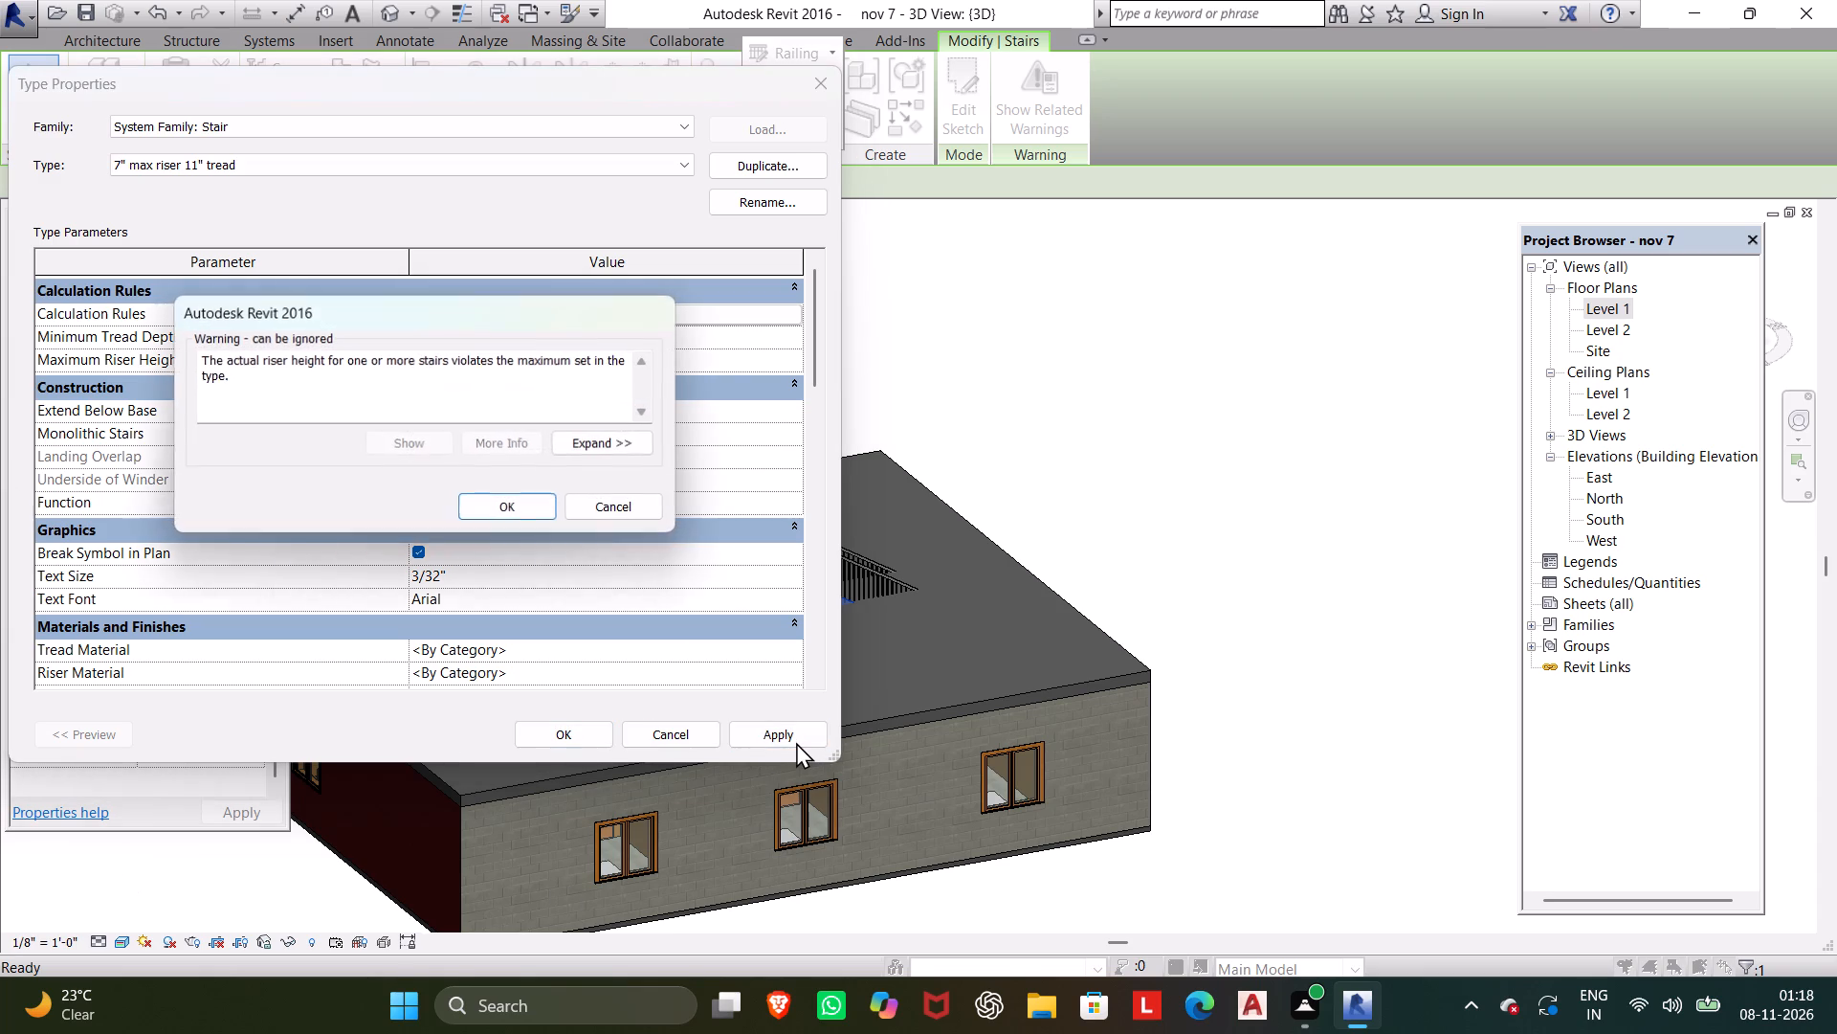
{"action": "left_click", "coordinate": [488, 491]}
{"action": "left_click", "coordinate": [499, 497]}
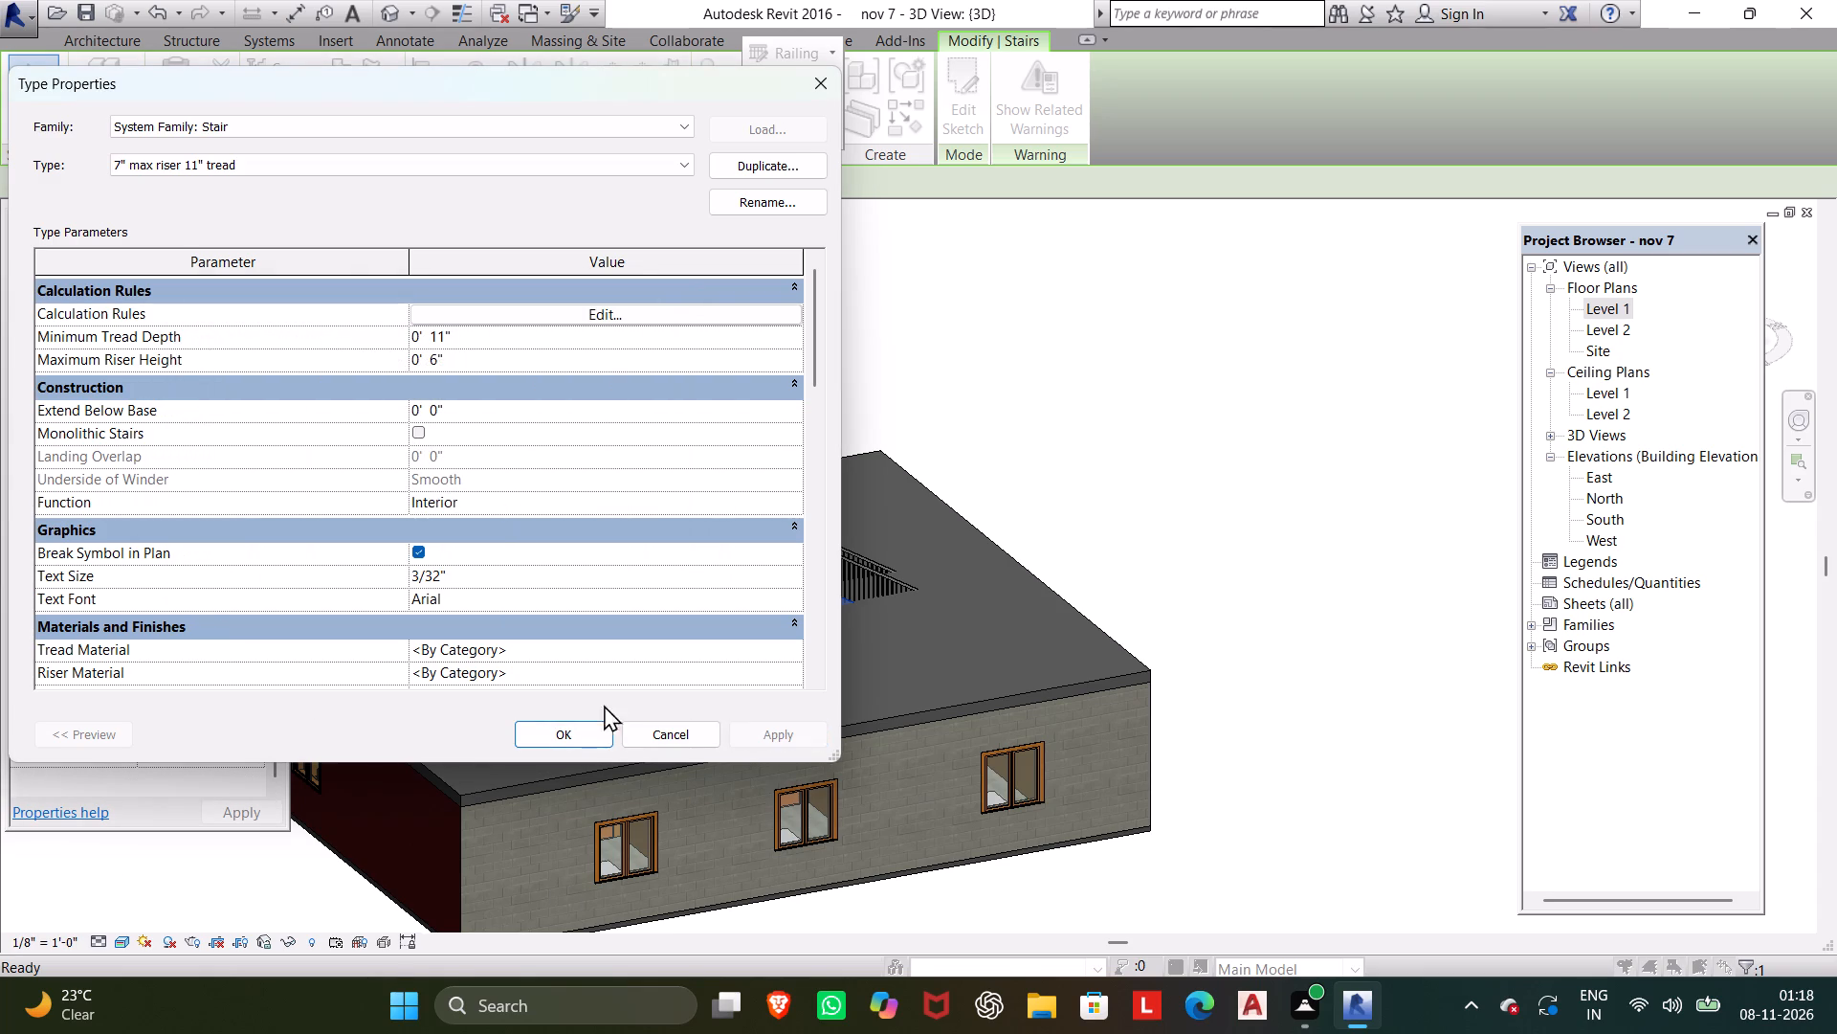
{"action": "left_click", "coordinate": [568, 744]}
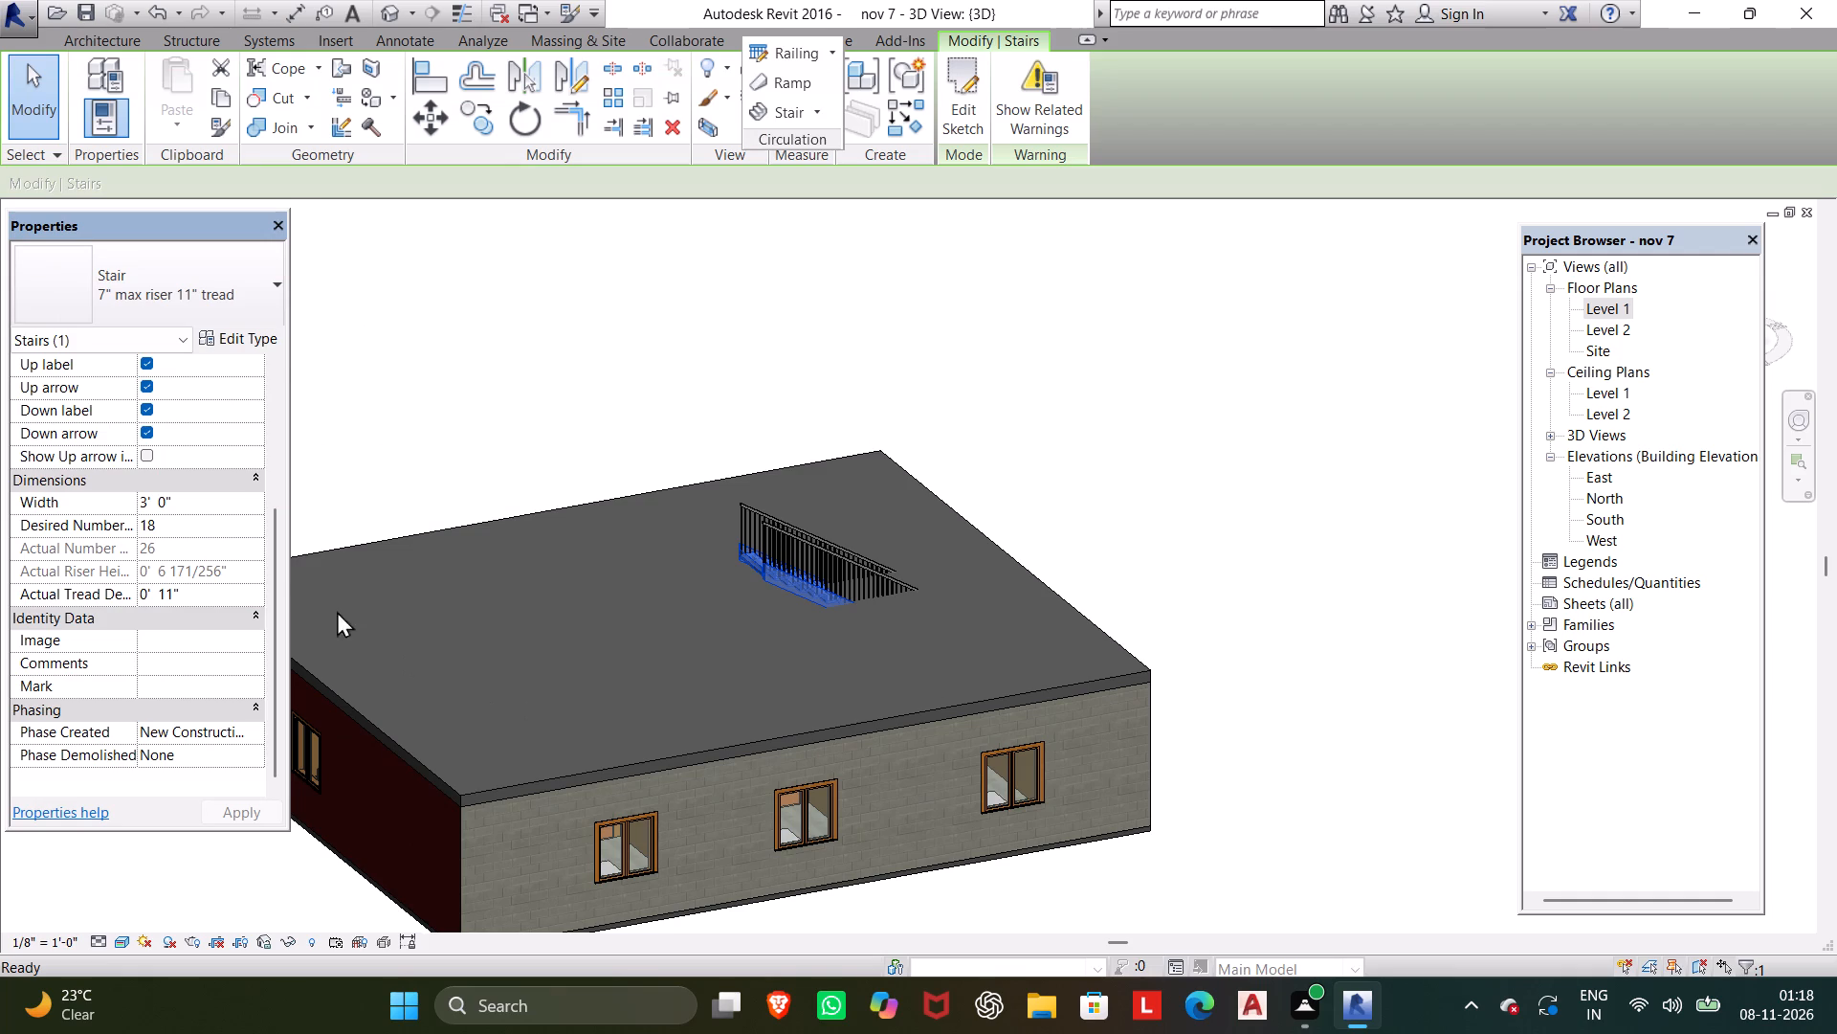
Review the stair type's calculation rules in the Stair Calculator, including the maximum riser height and minimum tread depth.
{"action": "left_click", "coordinate": [262, 338]}
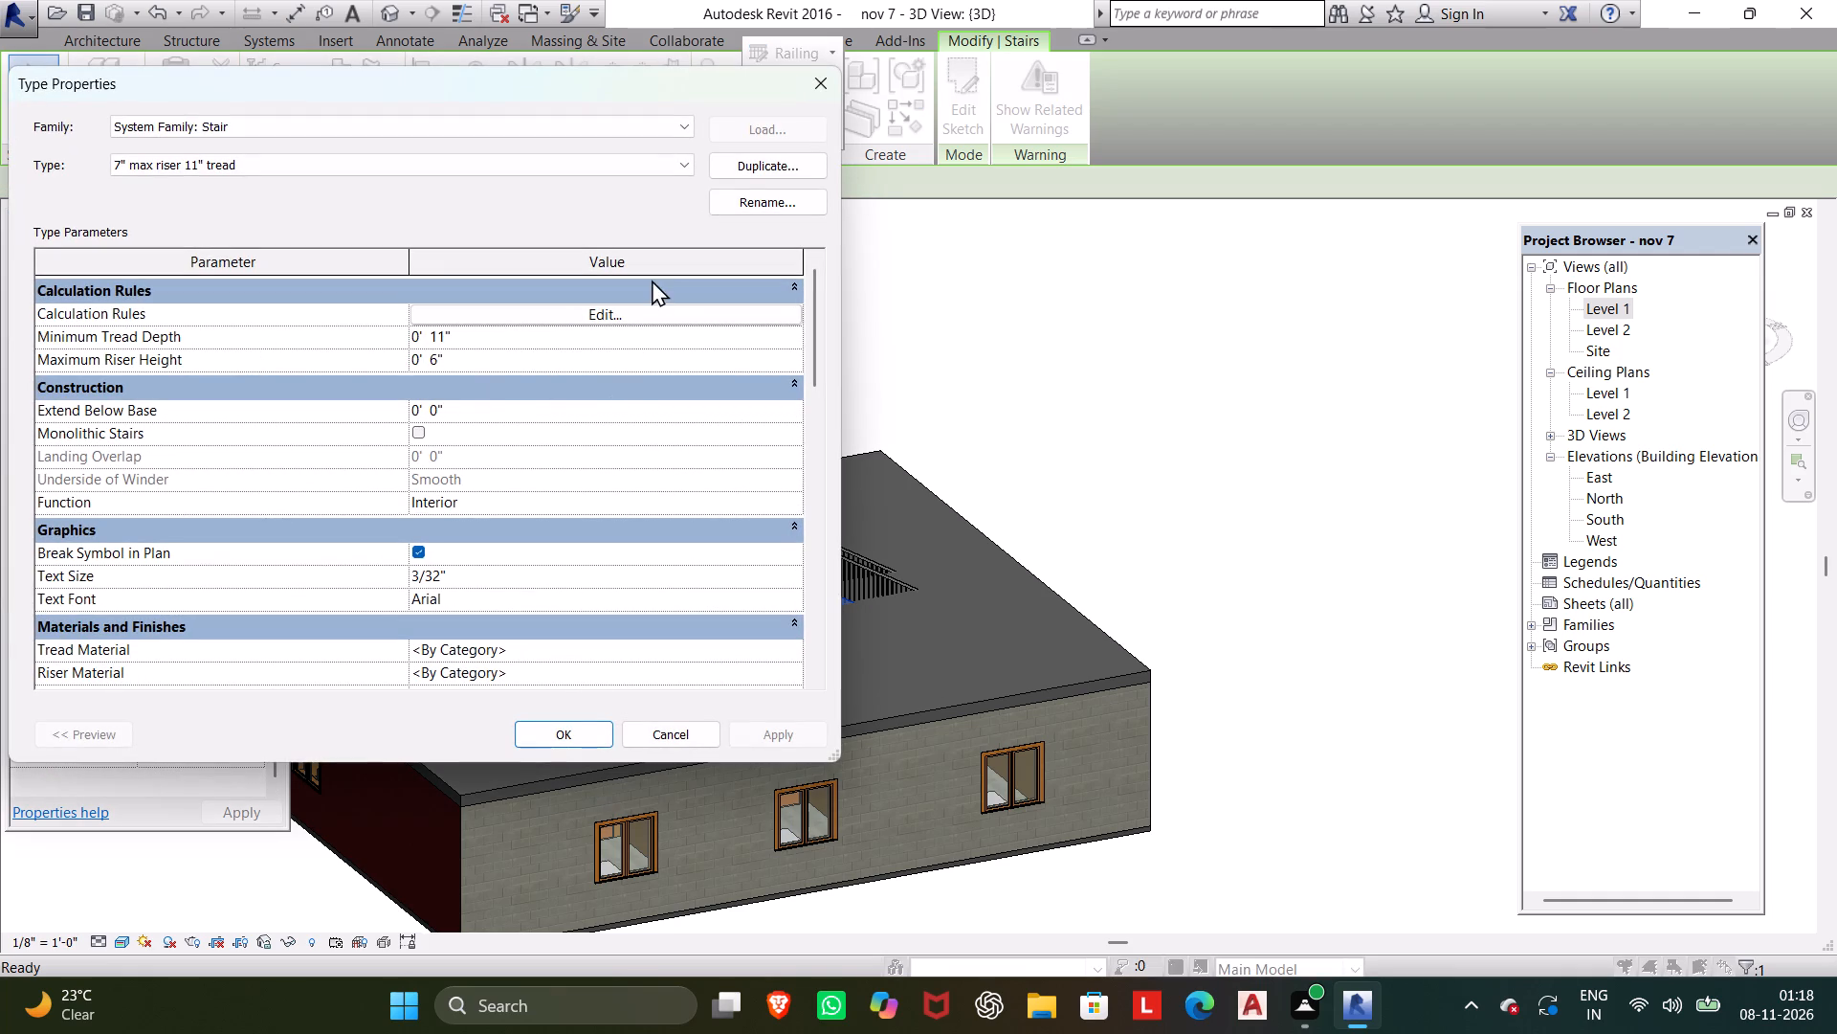
{"action": "left_click", "coordinate": [628, 315]}
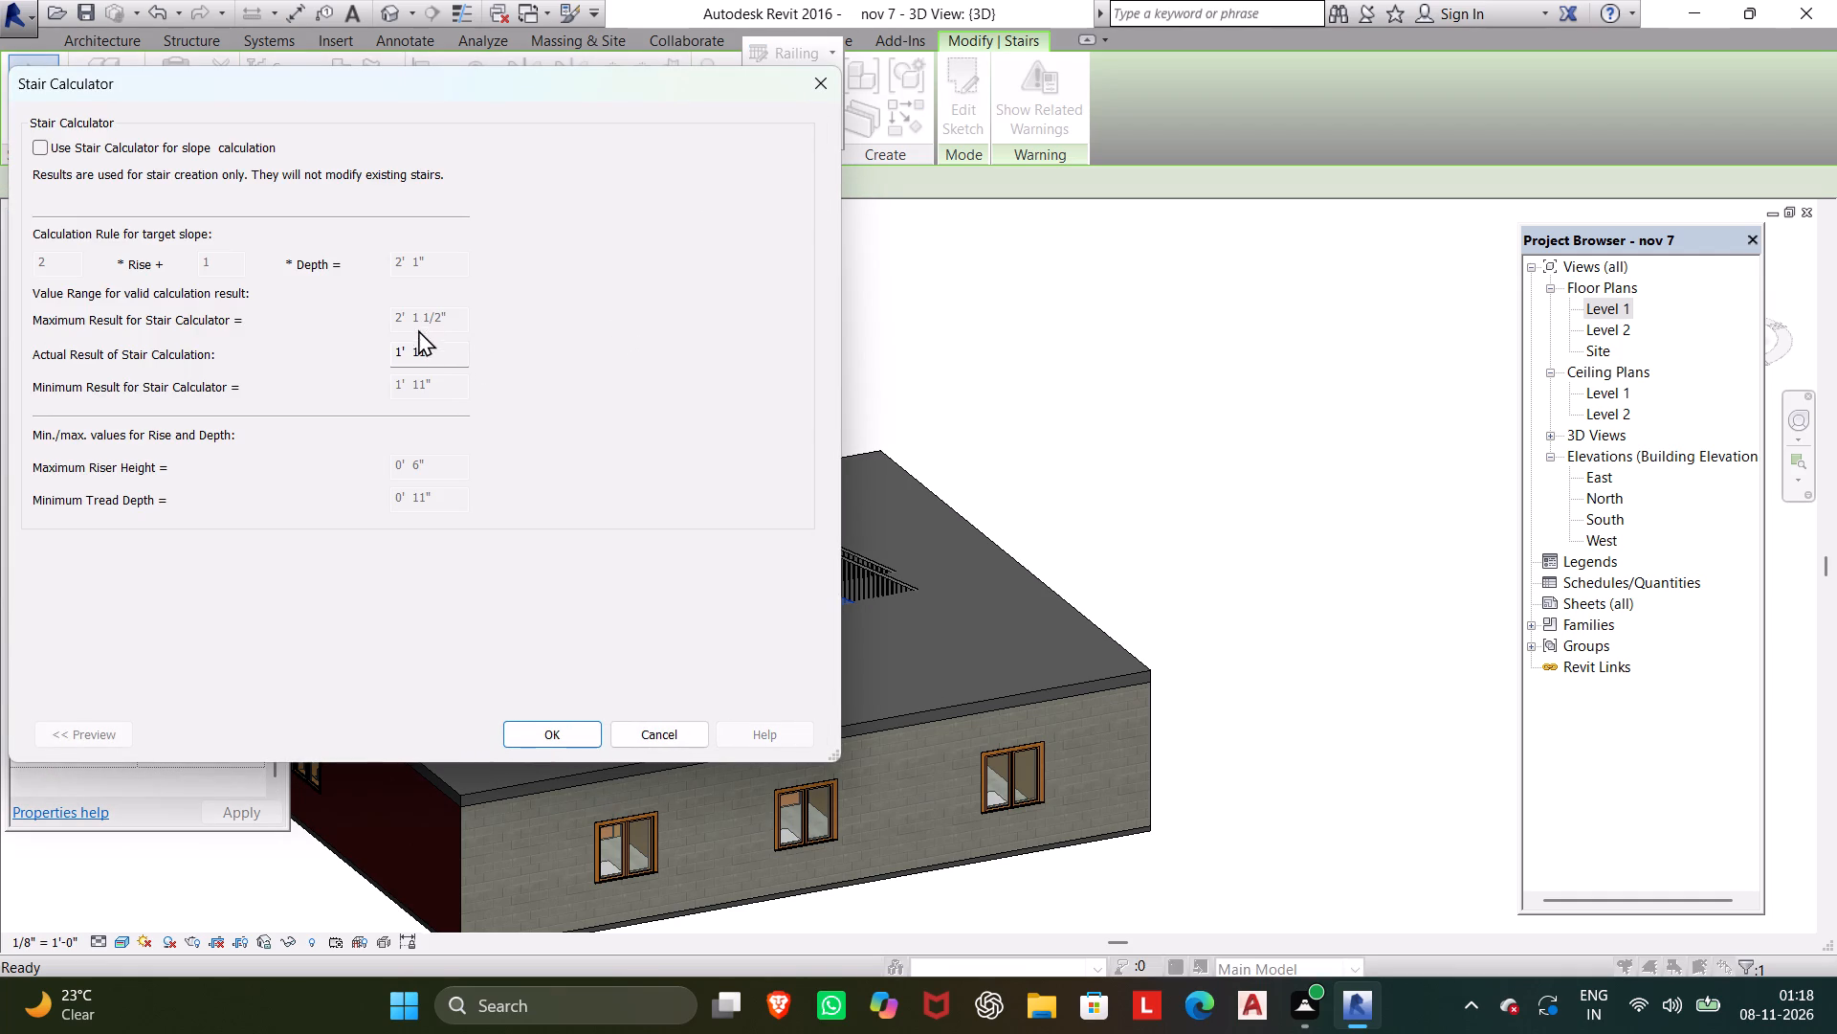
{"action": "scroll", "coordinate": [315, 348], "scroll_direction": "up", "scroll_amount": 5}
{"action": "left_click", "coordinate": [441, 469]}
{"action": "left_click_drag", "start_coordinate": [470, 456], "coordinate": [465, 501]}
{"action": "left_click", "coordinate": [539, 722]}
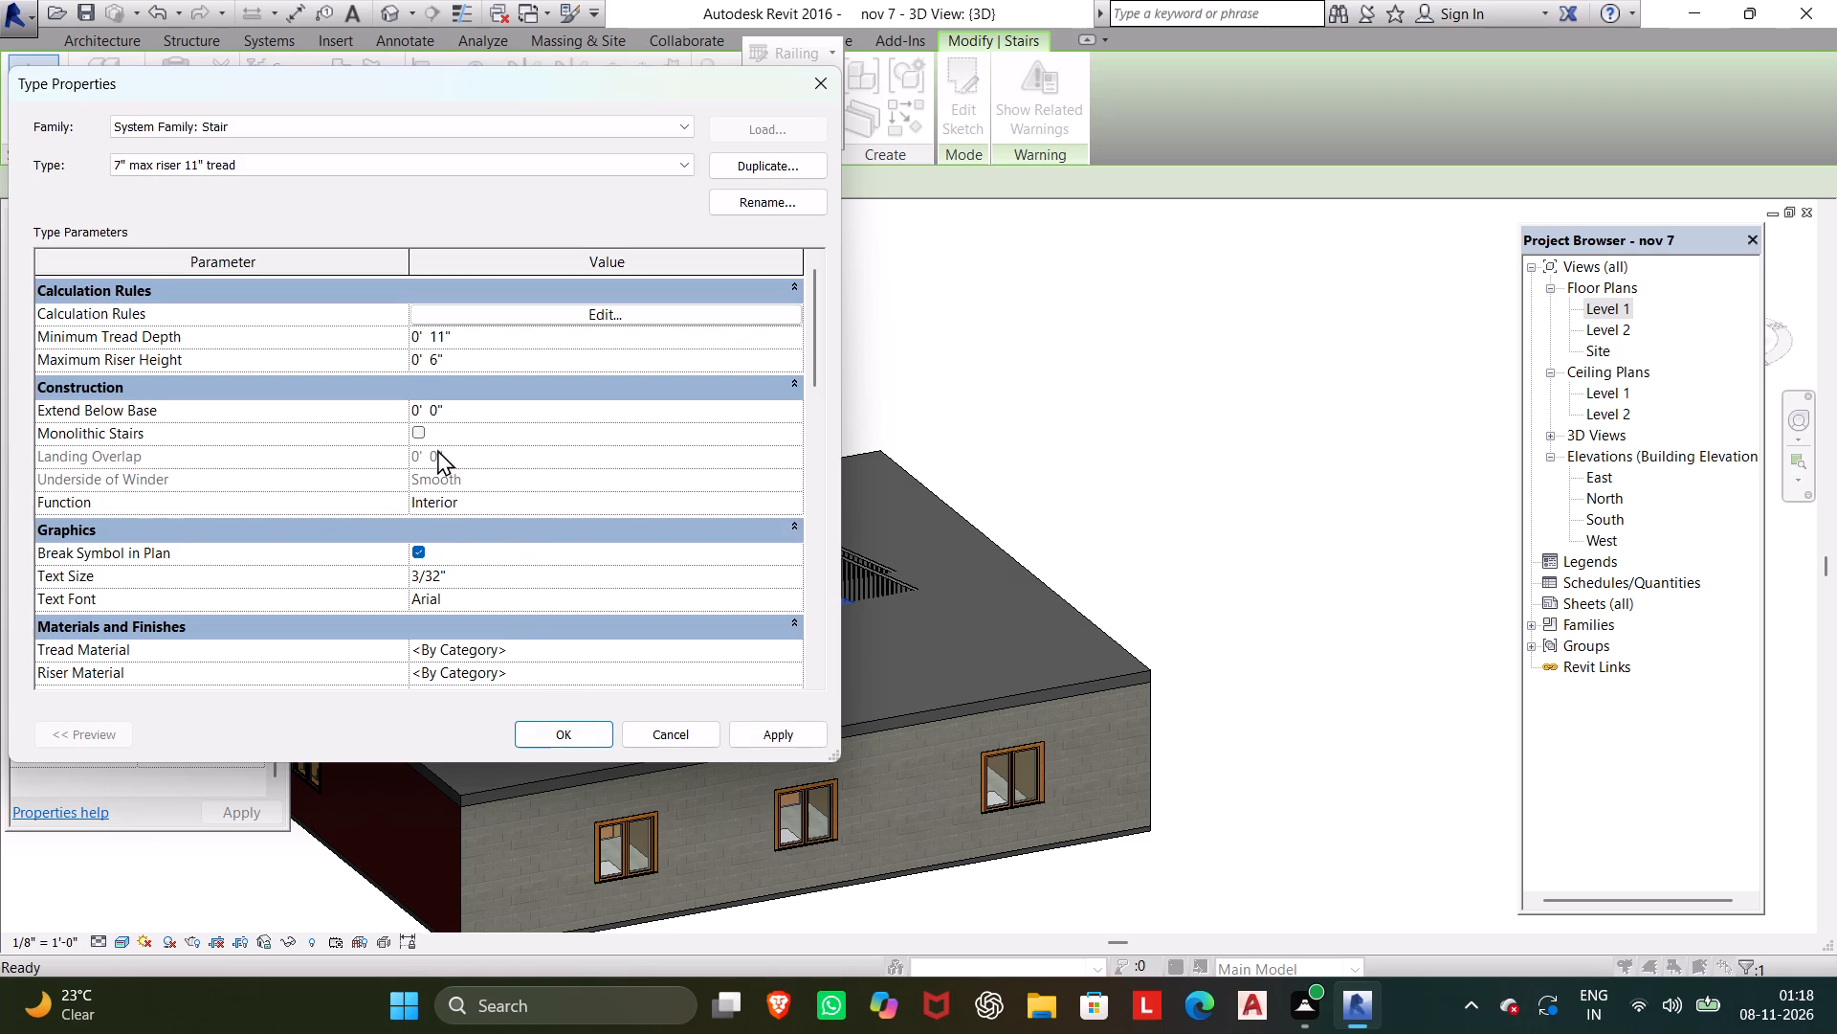
Examine the stair type's construction, material, tread, riser and stringer parameters, dismissing the notification card that covers them.
{"action": "scroll", "coordinate": [396, 440], "scroll_direction": "down", "scroll_amount": 1}
{"action": "scroll", "coordinate": [443, 507], "scroll_direction": "down", "scroll_amount": 3}
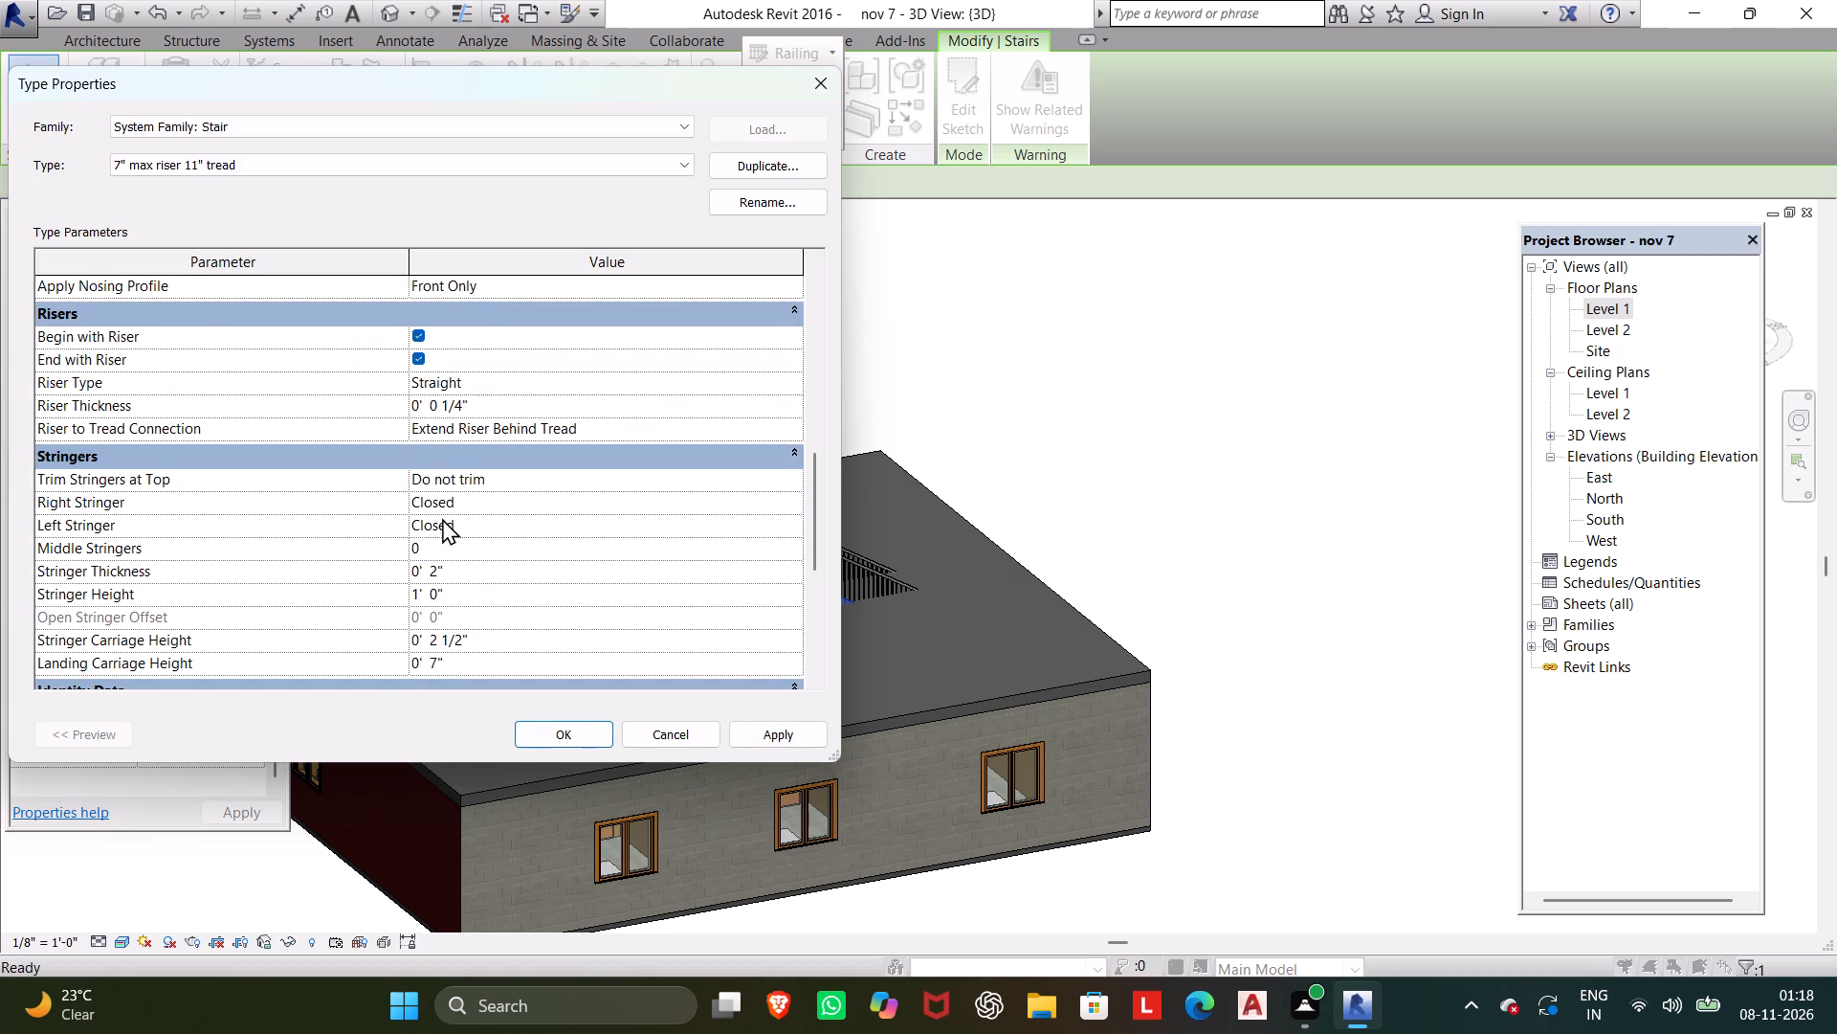
{"action": "scroll", "coordinate": [442, 520], "scroll_direction": "down", "scroll_amount": 2}
{"action": "scroll", "coordinate": [442, 522], "scroll_direction": "up", "scroll_amount": 1}
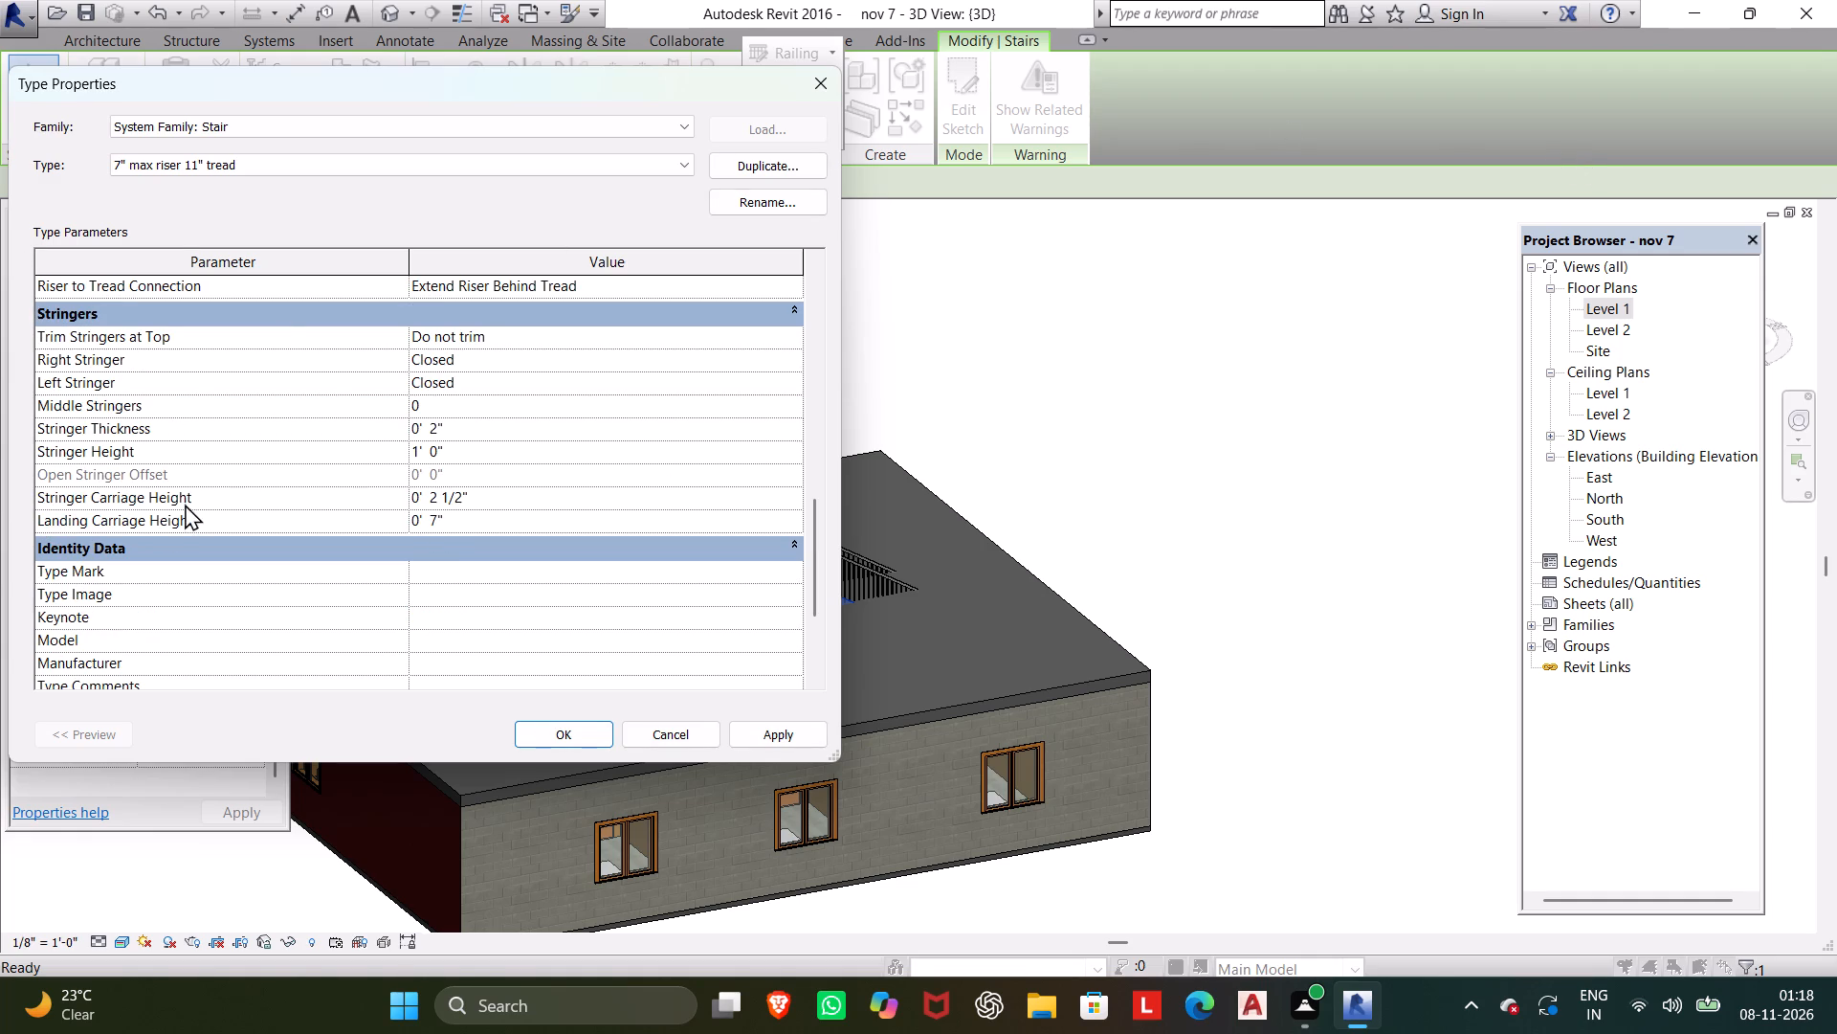
{"action": "left_click", "coordinate": [537, 508]}
{"action": "left_click", "coordinate": [519, 517]}
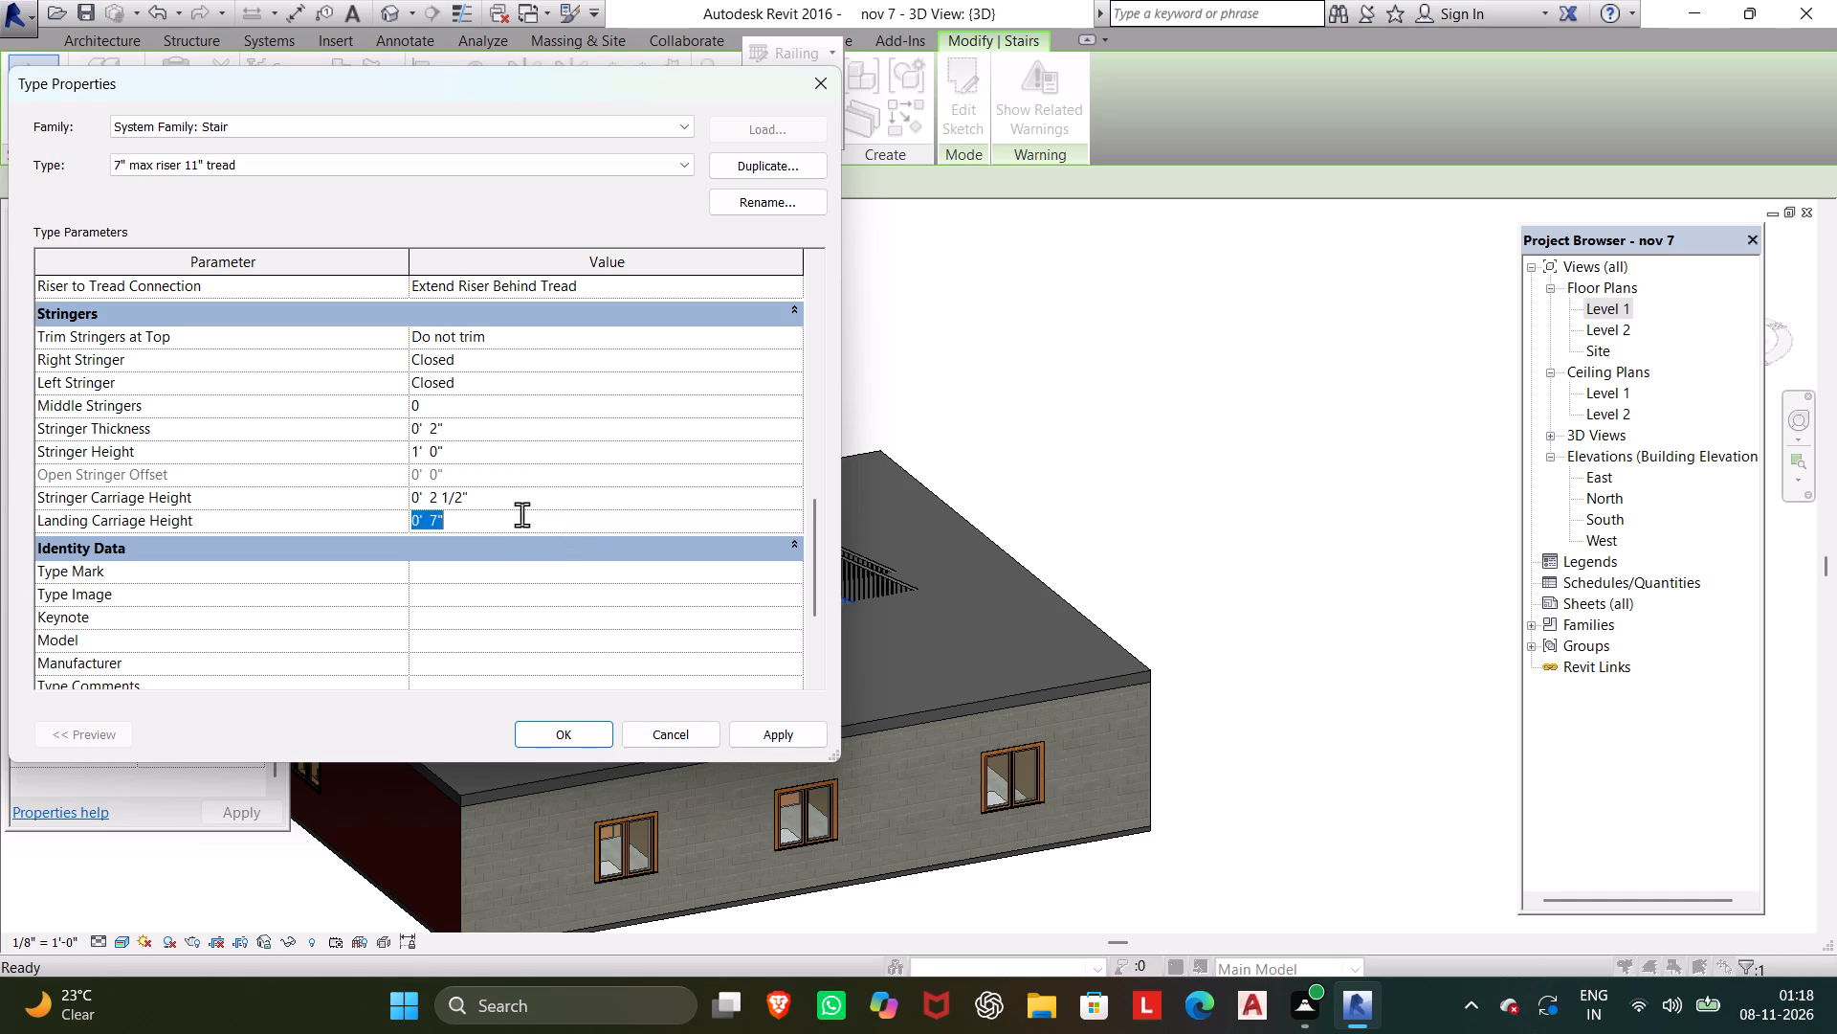
{"action": "scroll", "coordinate": [523, 496], "scroll_direction": "down", "scroll_amount": 5}
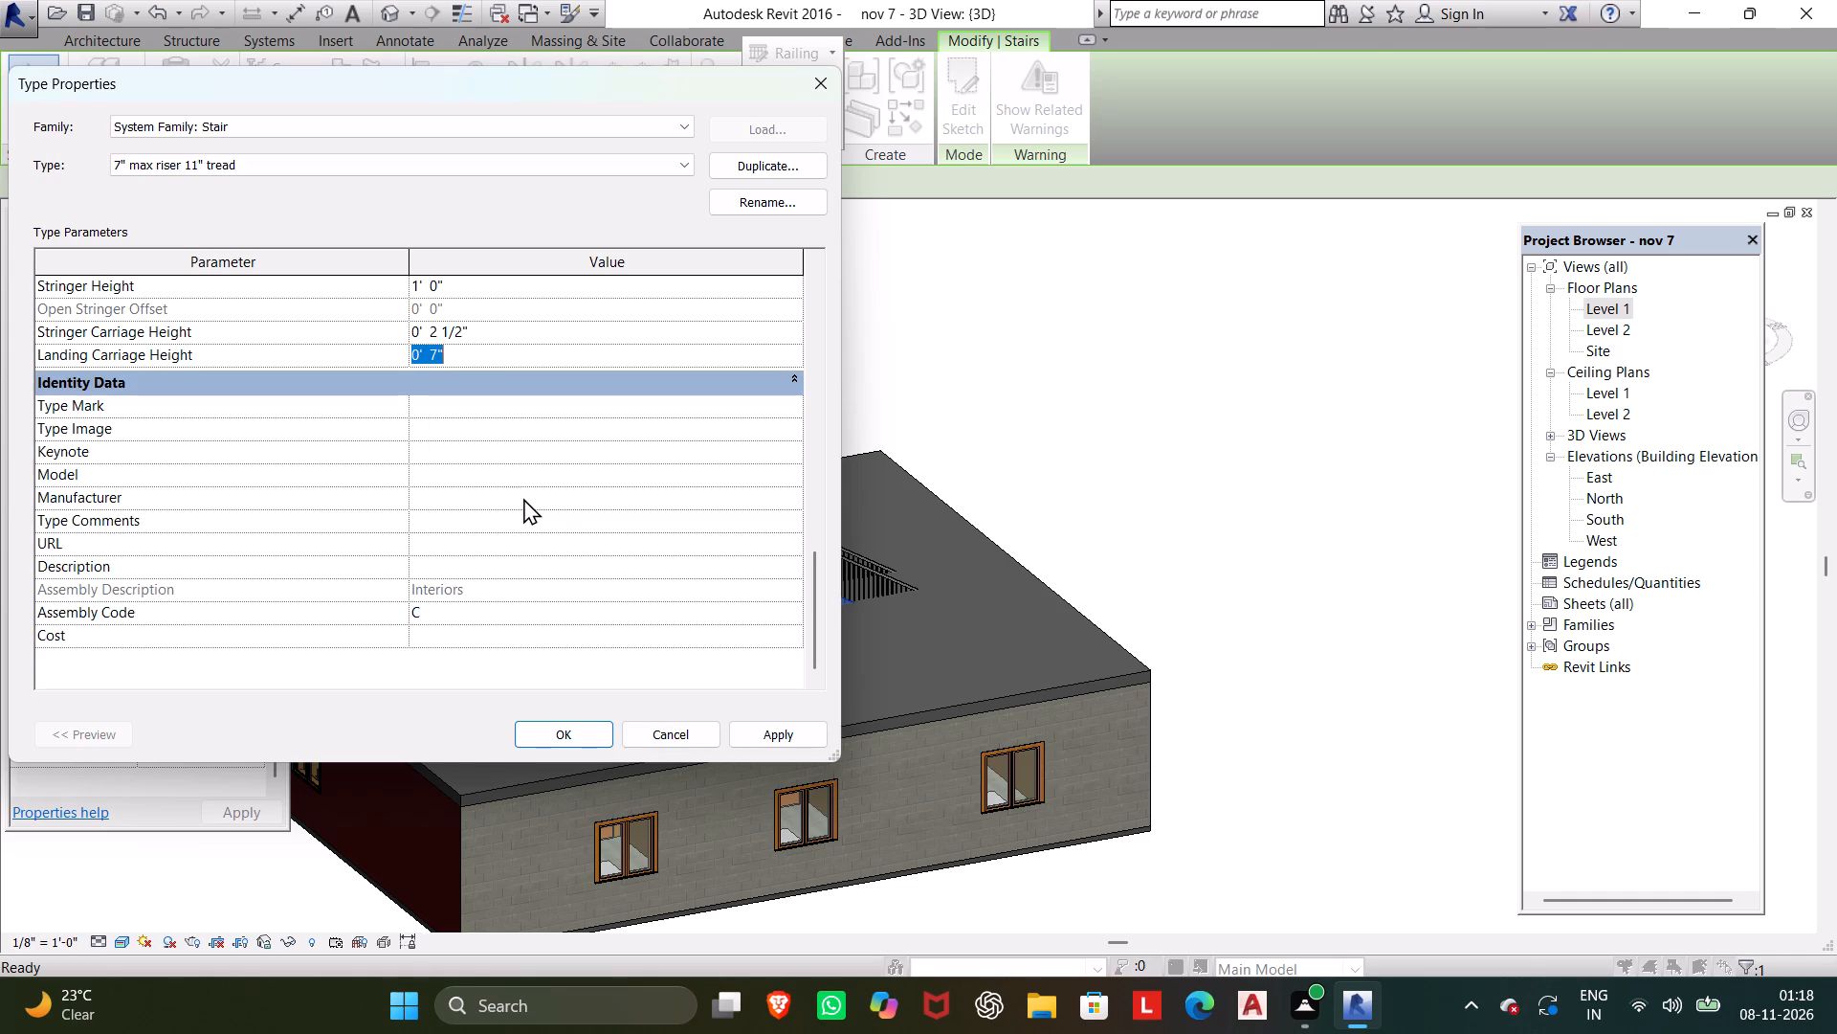
{"action": "scroll", "coordinate": [524, 488], "scroll_direction": "up", "scroll_amount": 7}
{"action": "scroll", "coordinate": [526, 479], "scroll_direction": "down", "scroll_amount": 2}
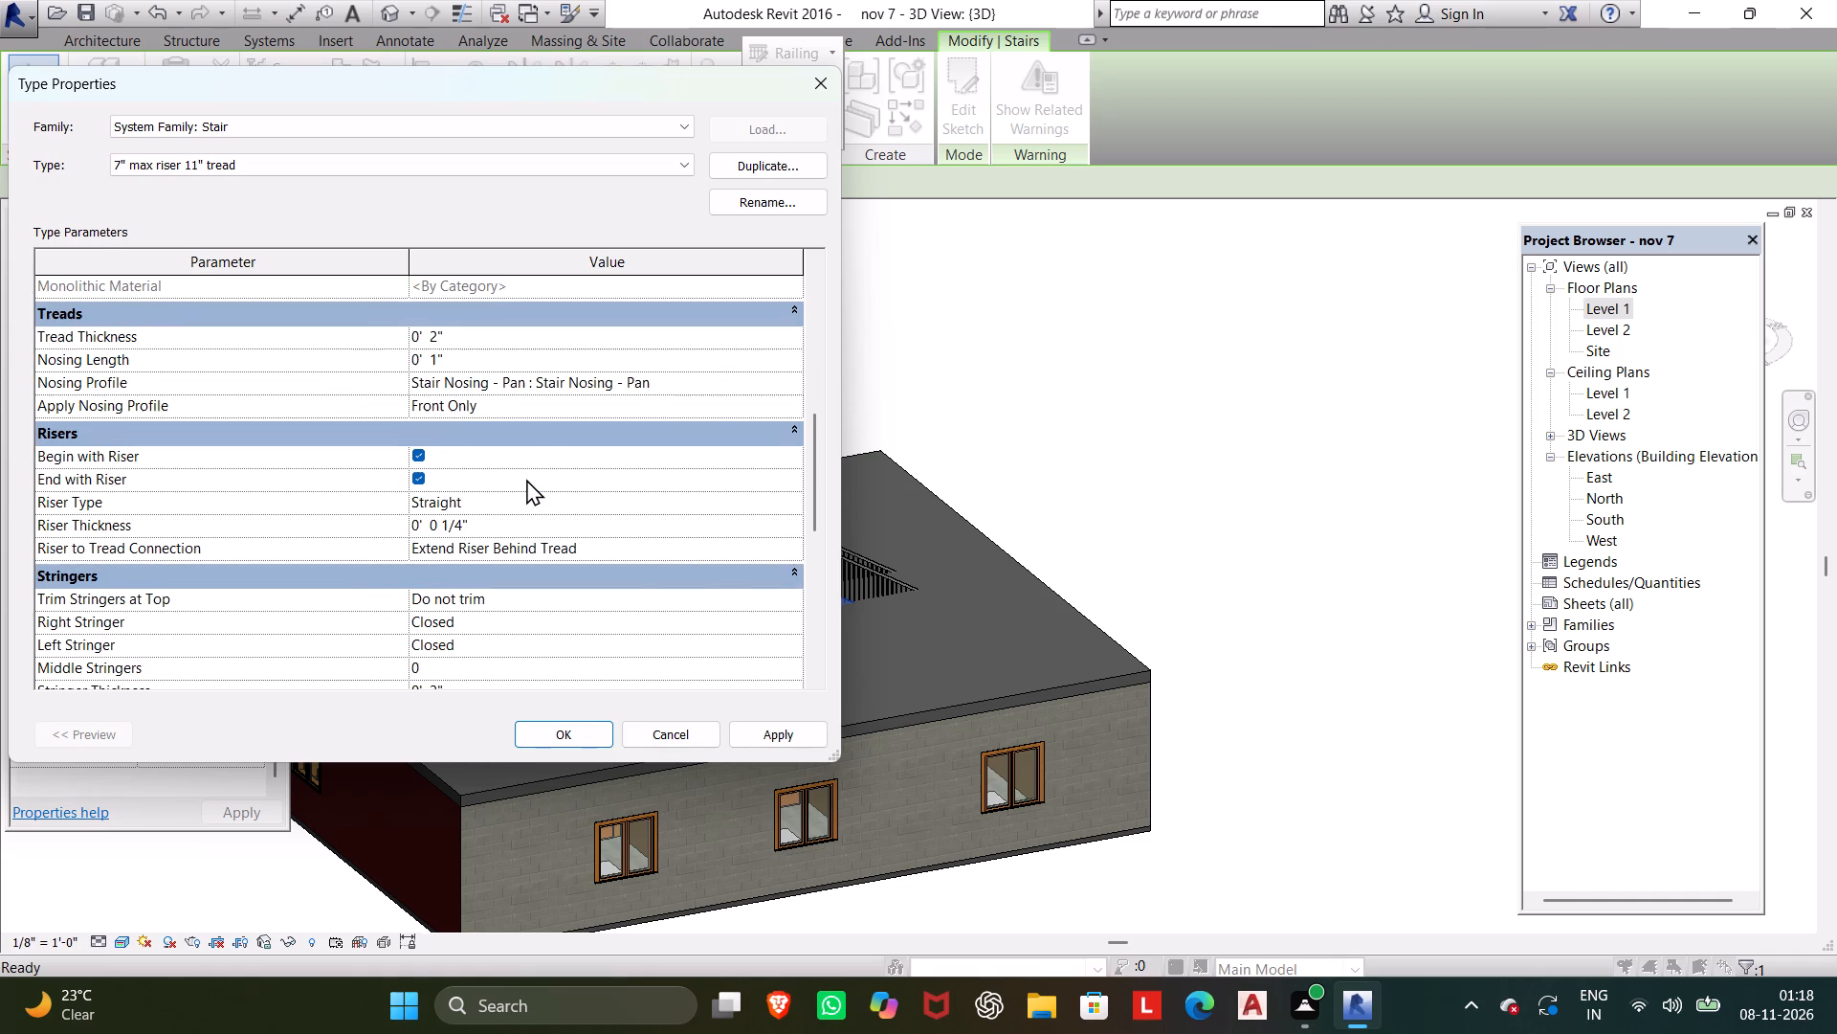
{"action": "scroll", "coordinate": [526, 479], "scroll_direction": "up", "scroll_amount": 2}
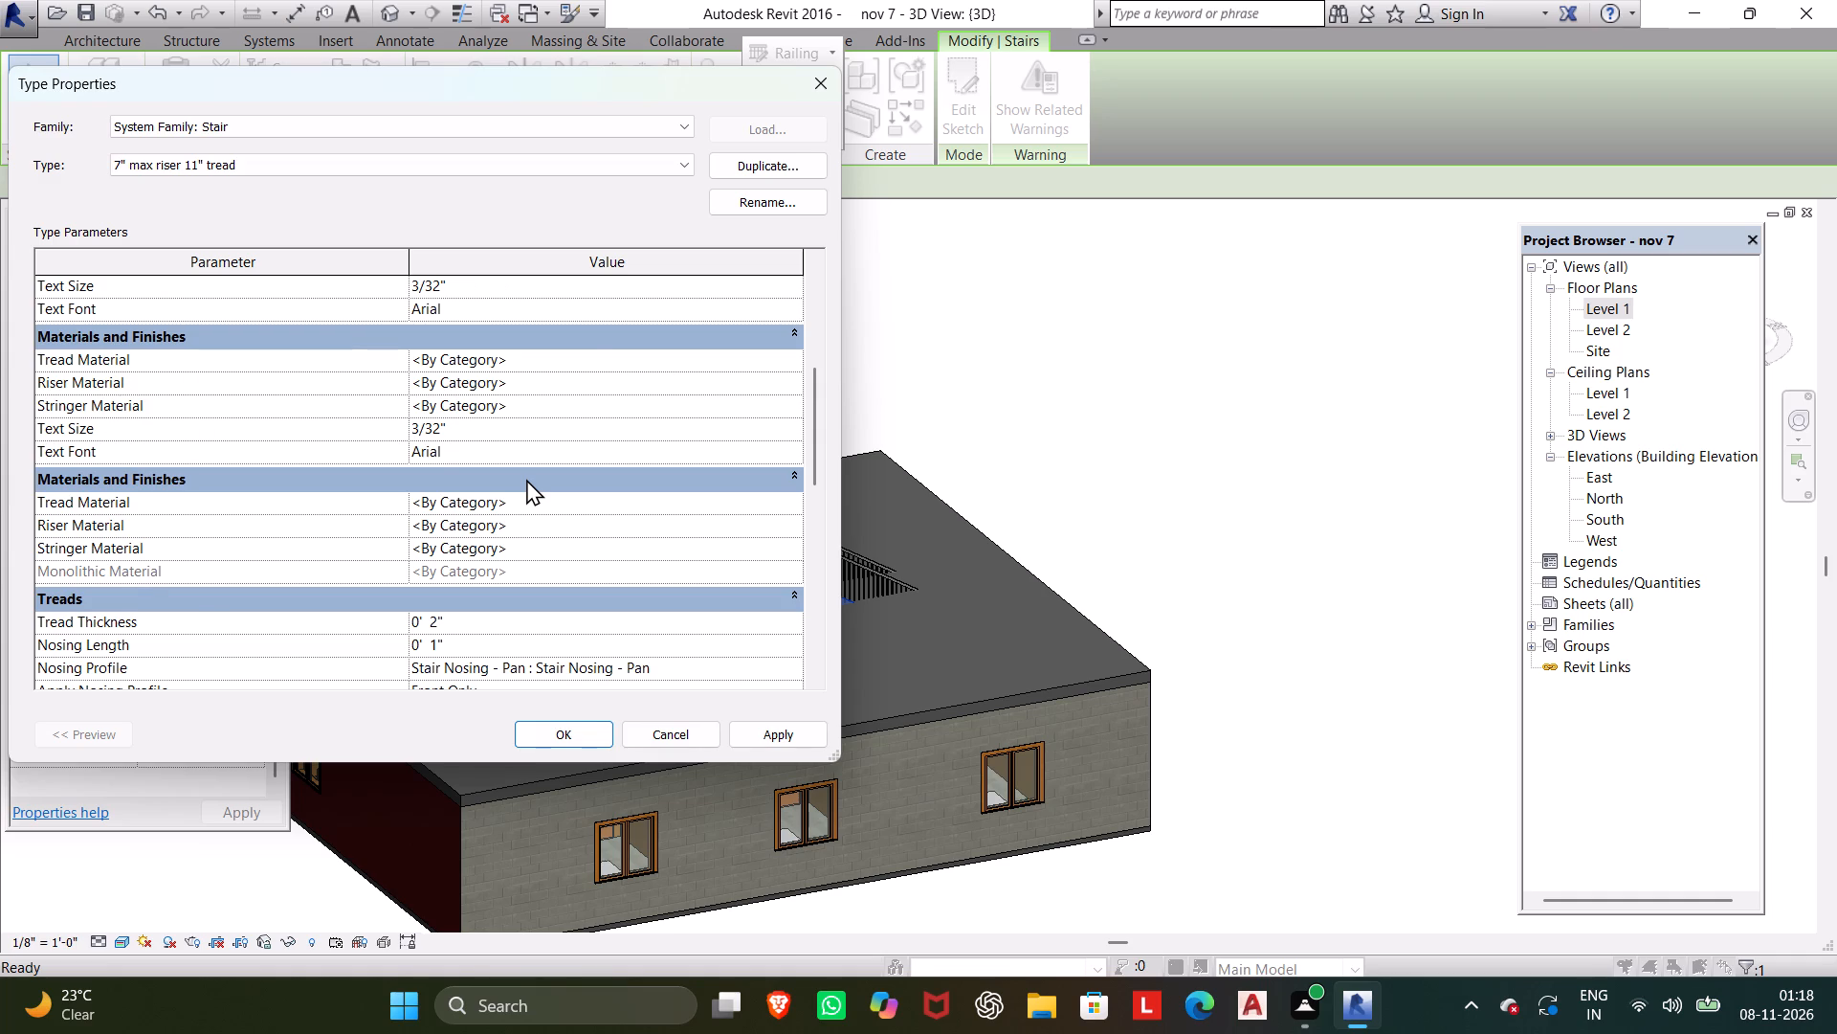
{"action": "scroll", "coordinate": [526, 479], "scroll_direction": "up", "scroll_amount": 2}
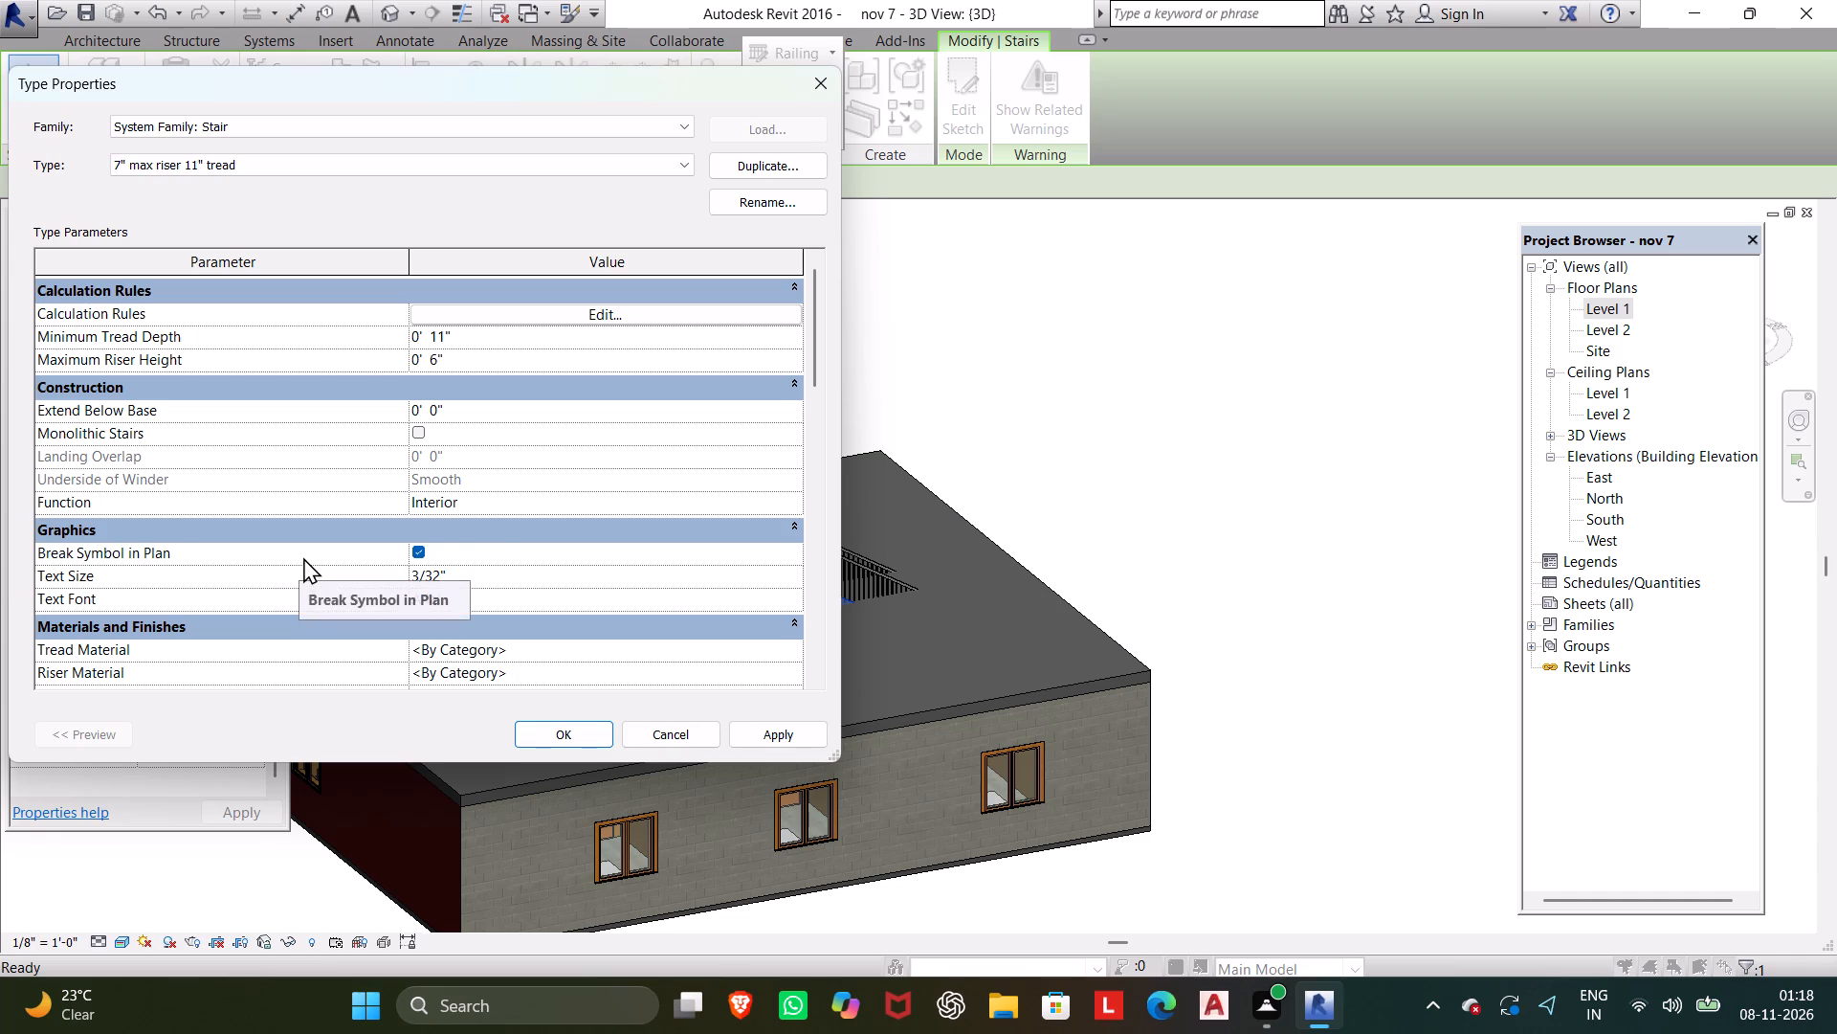
{"action": "scroll", "coordinate": [304, 556], "scroll_direction": "down", "scroll_amount": 1}
{"action": "scroll", "coordinate": [375, 336], "scroll_direction": "up", "scroll_amount": 3}
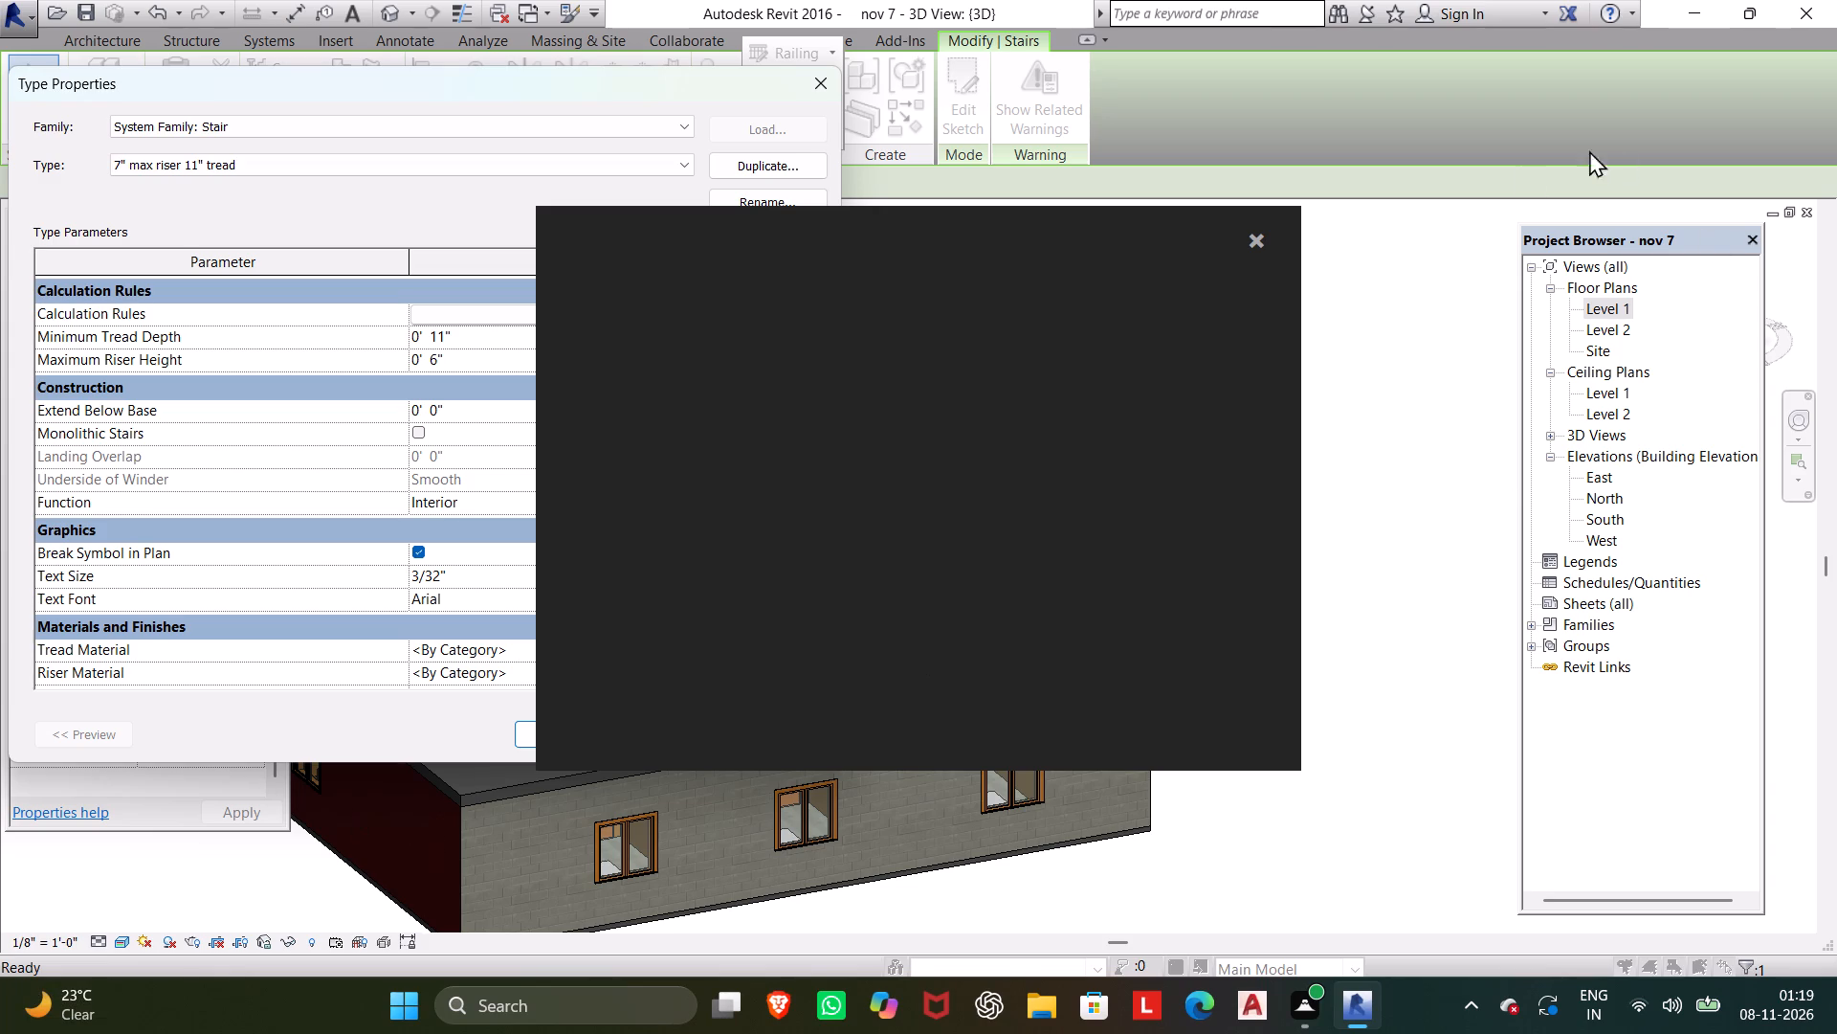
{"action": "left_click", "coordinate": [1254, 236]}
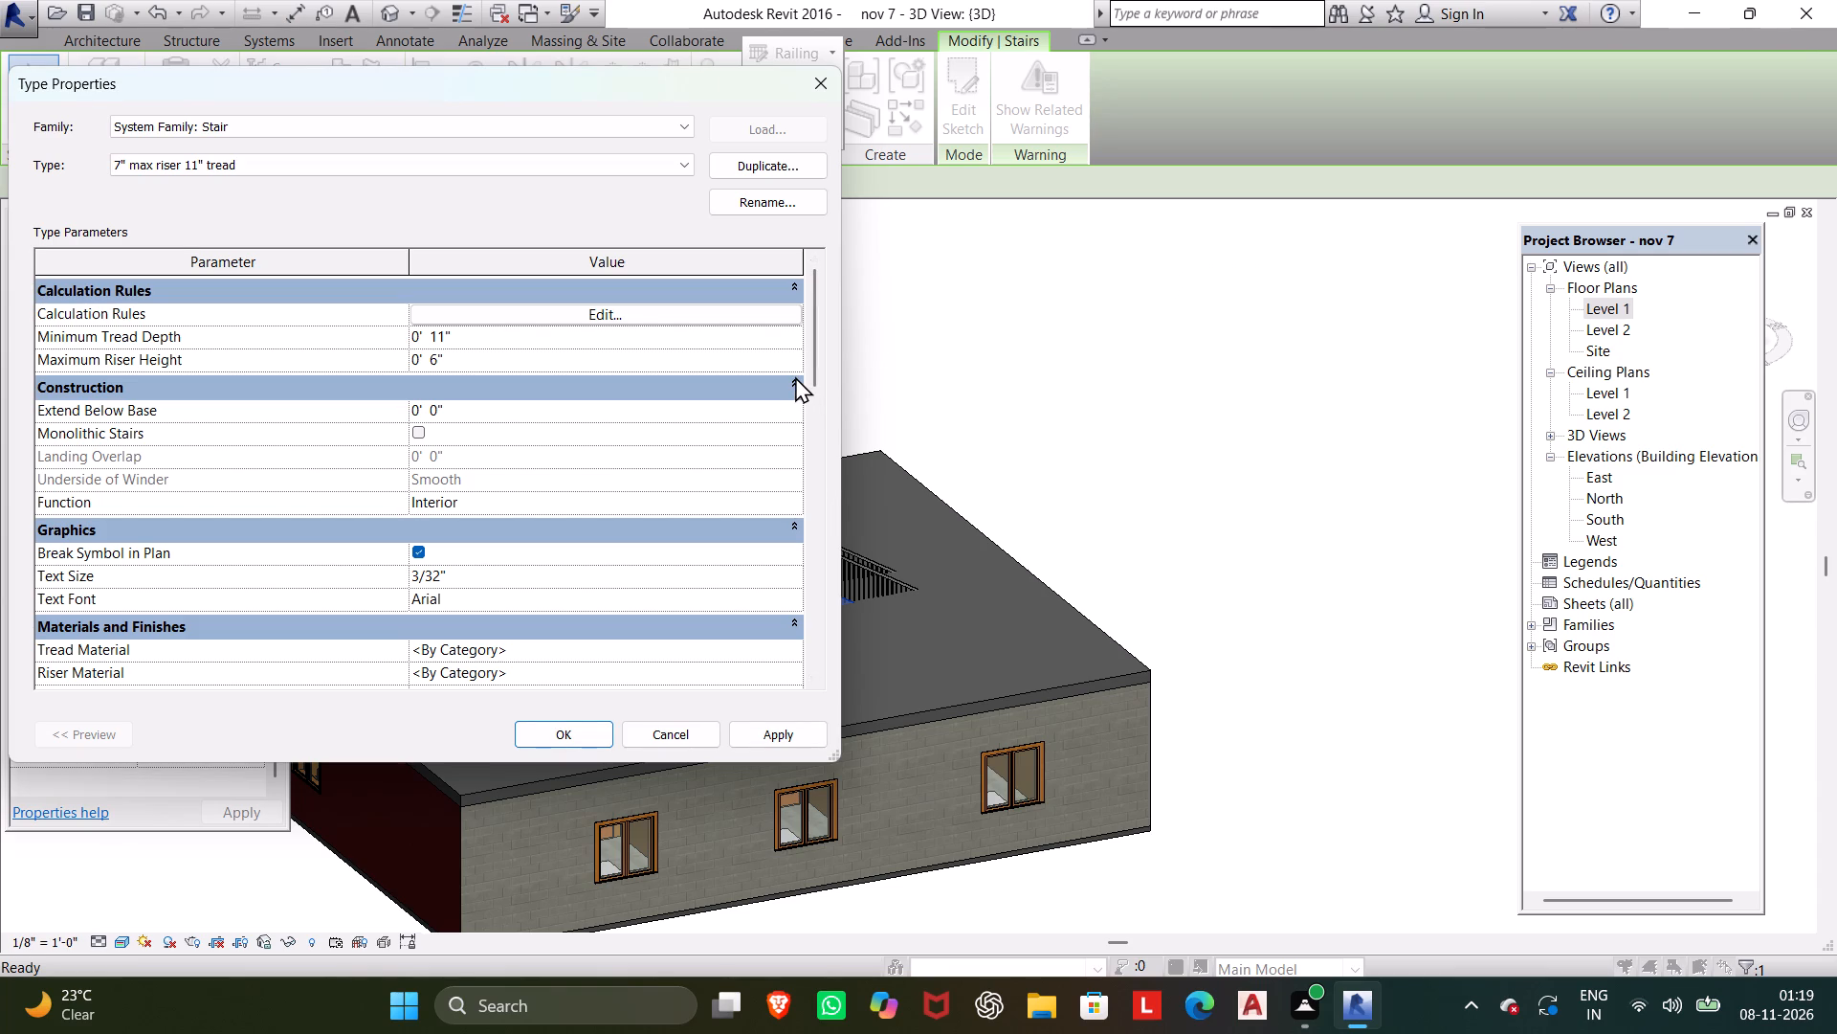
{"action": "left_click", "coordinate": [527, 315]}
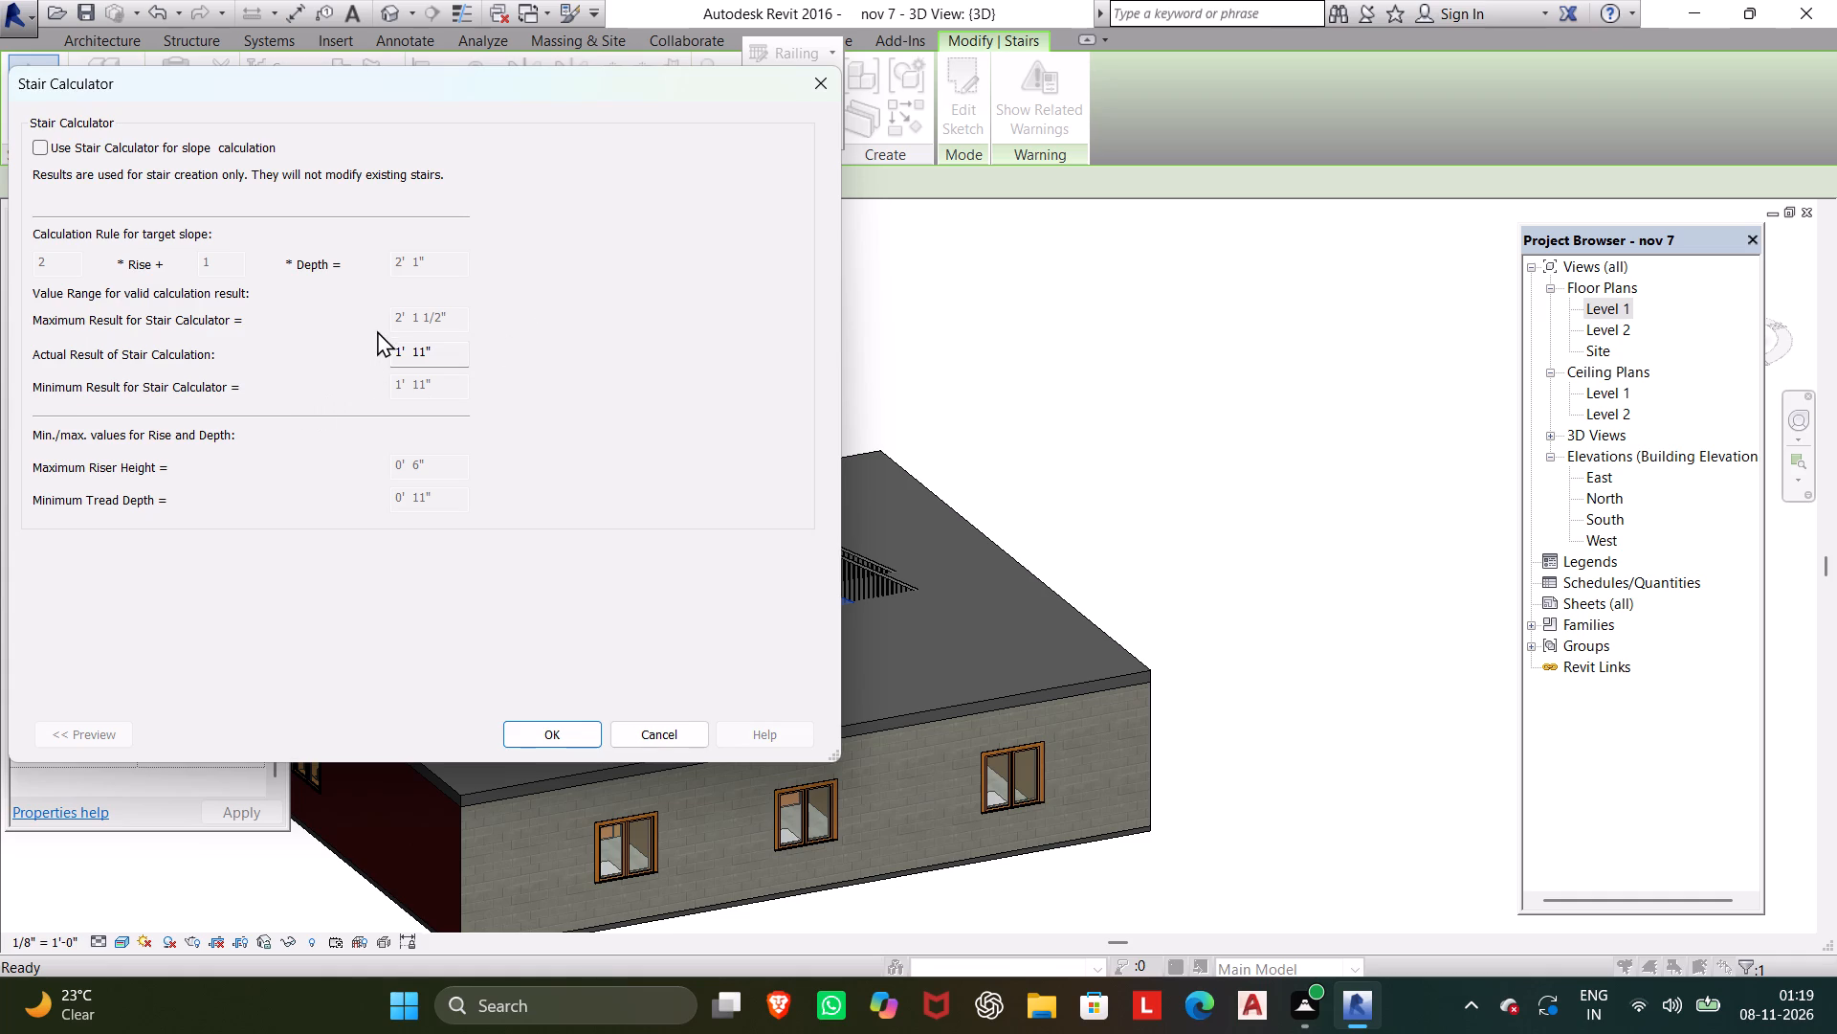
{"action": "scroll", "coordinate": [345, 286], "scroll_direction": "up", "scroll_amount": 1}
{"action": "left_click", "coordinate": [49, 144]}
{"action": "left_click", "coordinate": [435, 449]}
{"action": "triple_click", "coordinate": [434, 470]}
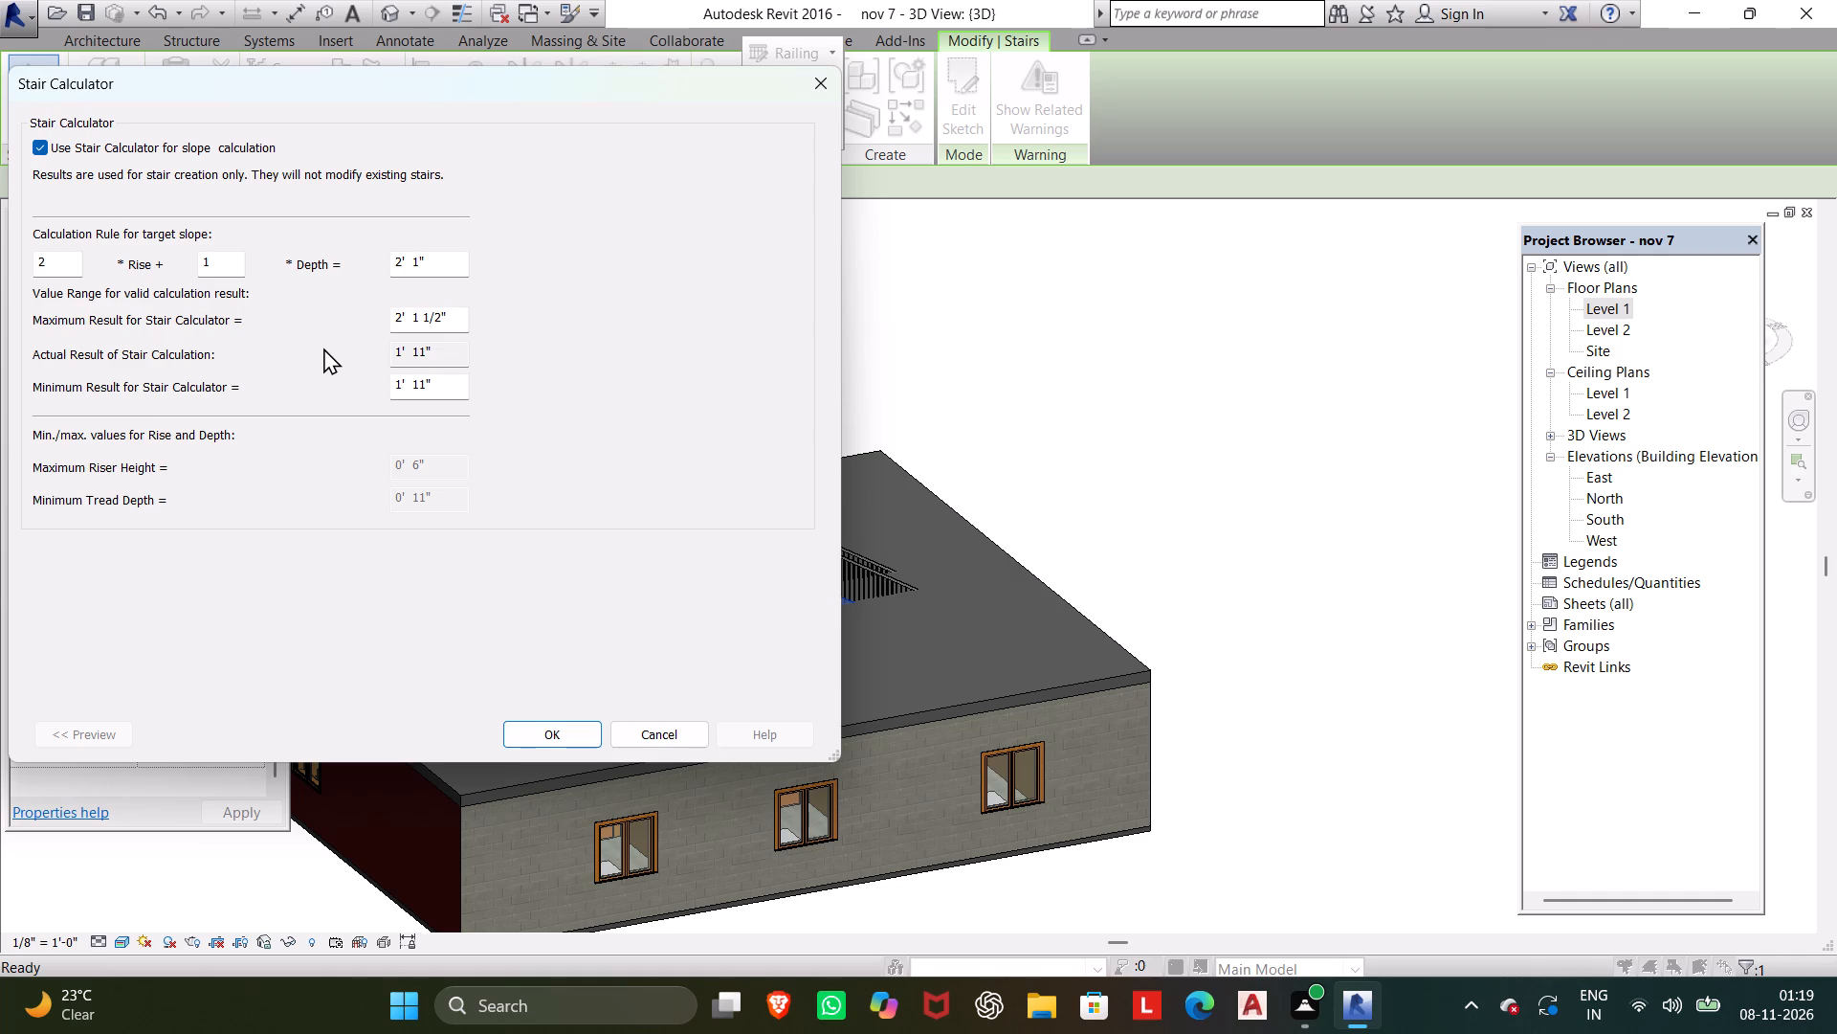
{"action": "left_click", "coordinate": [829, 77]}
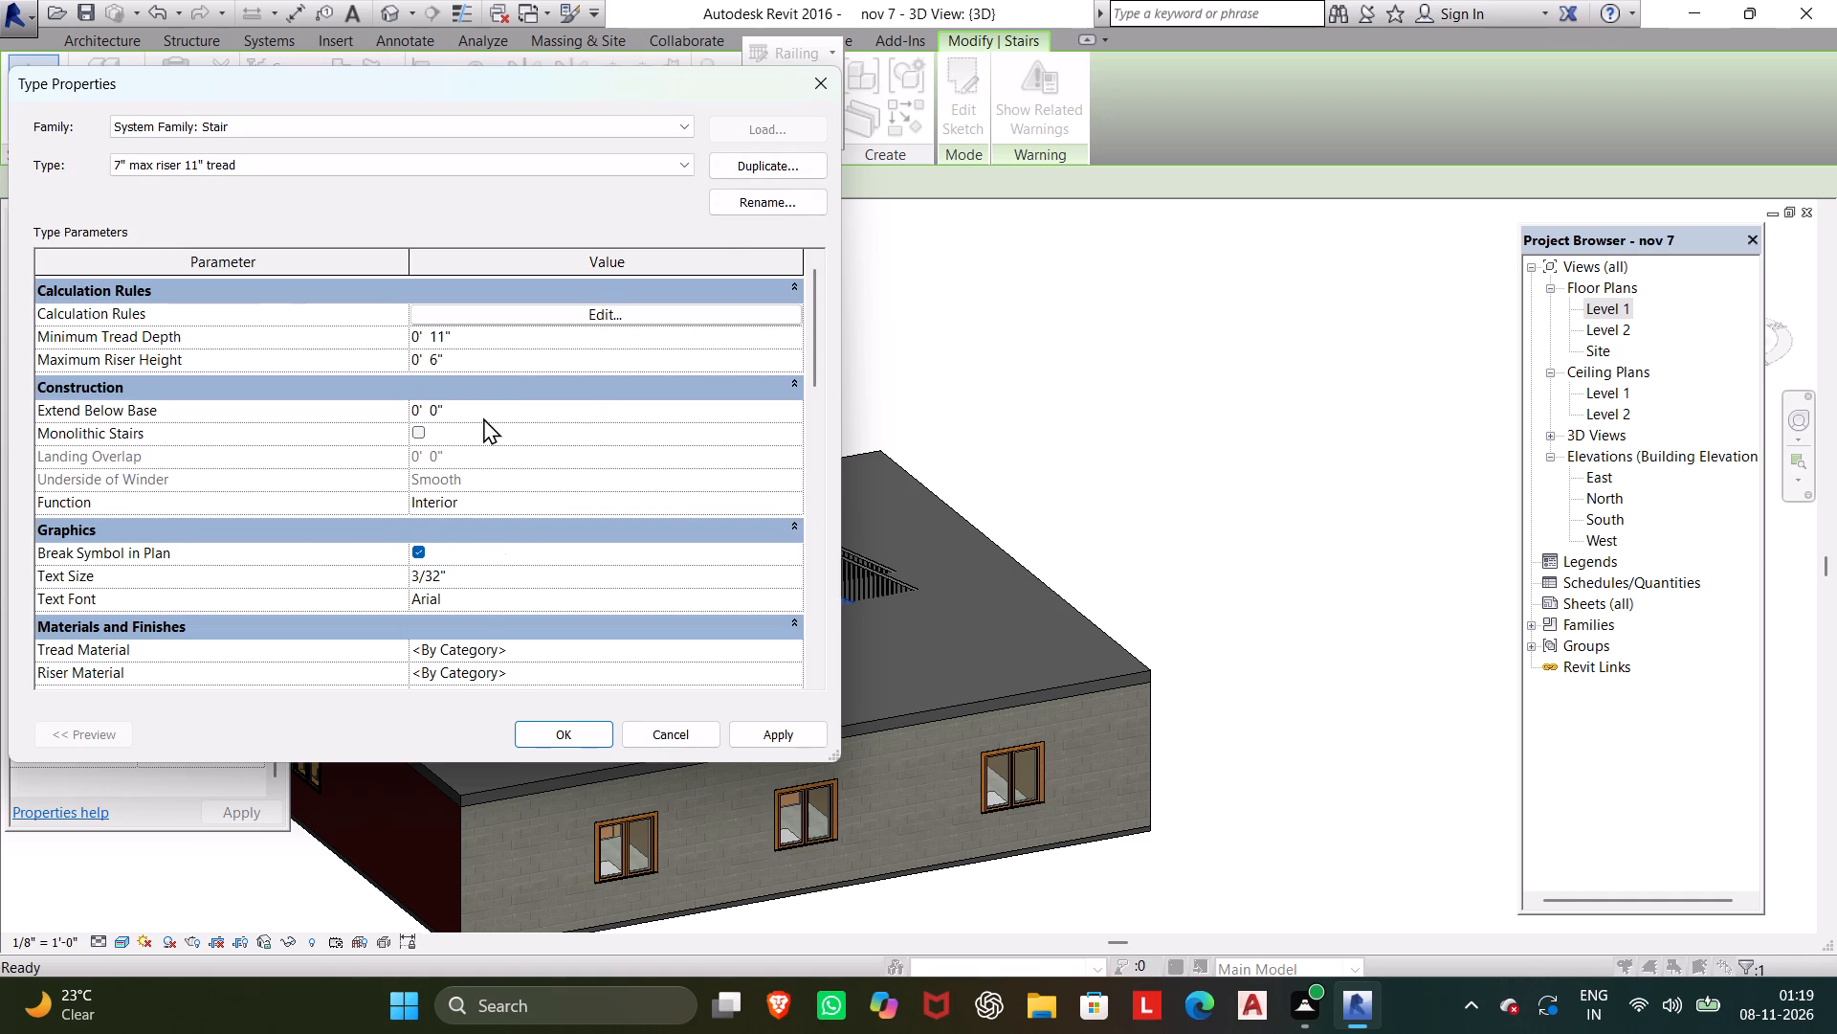
Look through the stair type's graphics, material and tread parameters, leaving the type properties without changes.
{"action": "scroll", "coordinate": [483, 417], "scroll_direction": "down", "scroll_amount": 1}
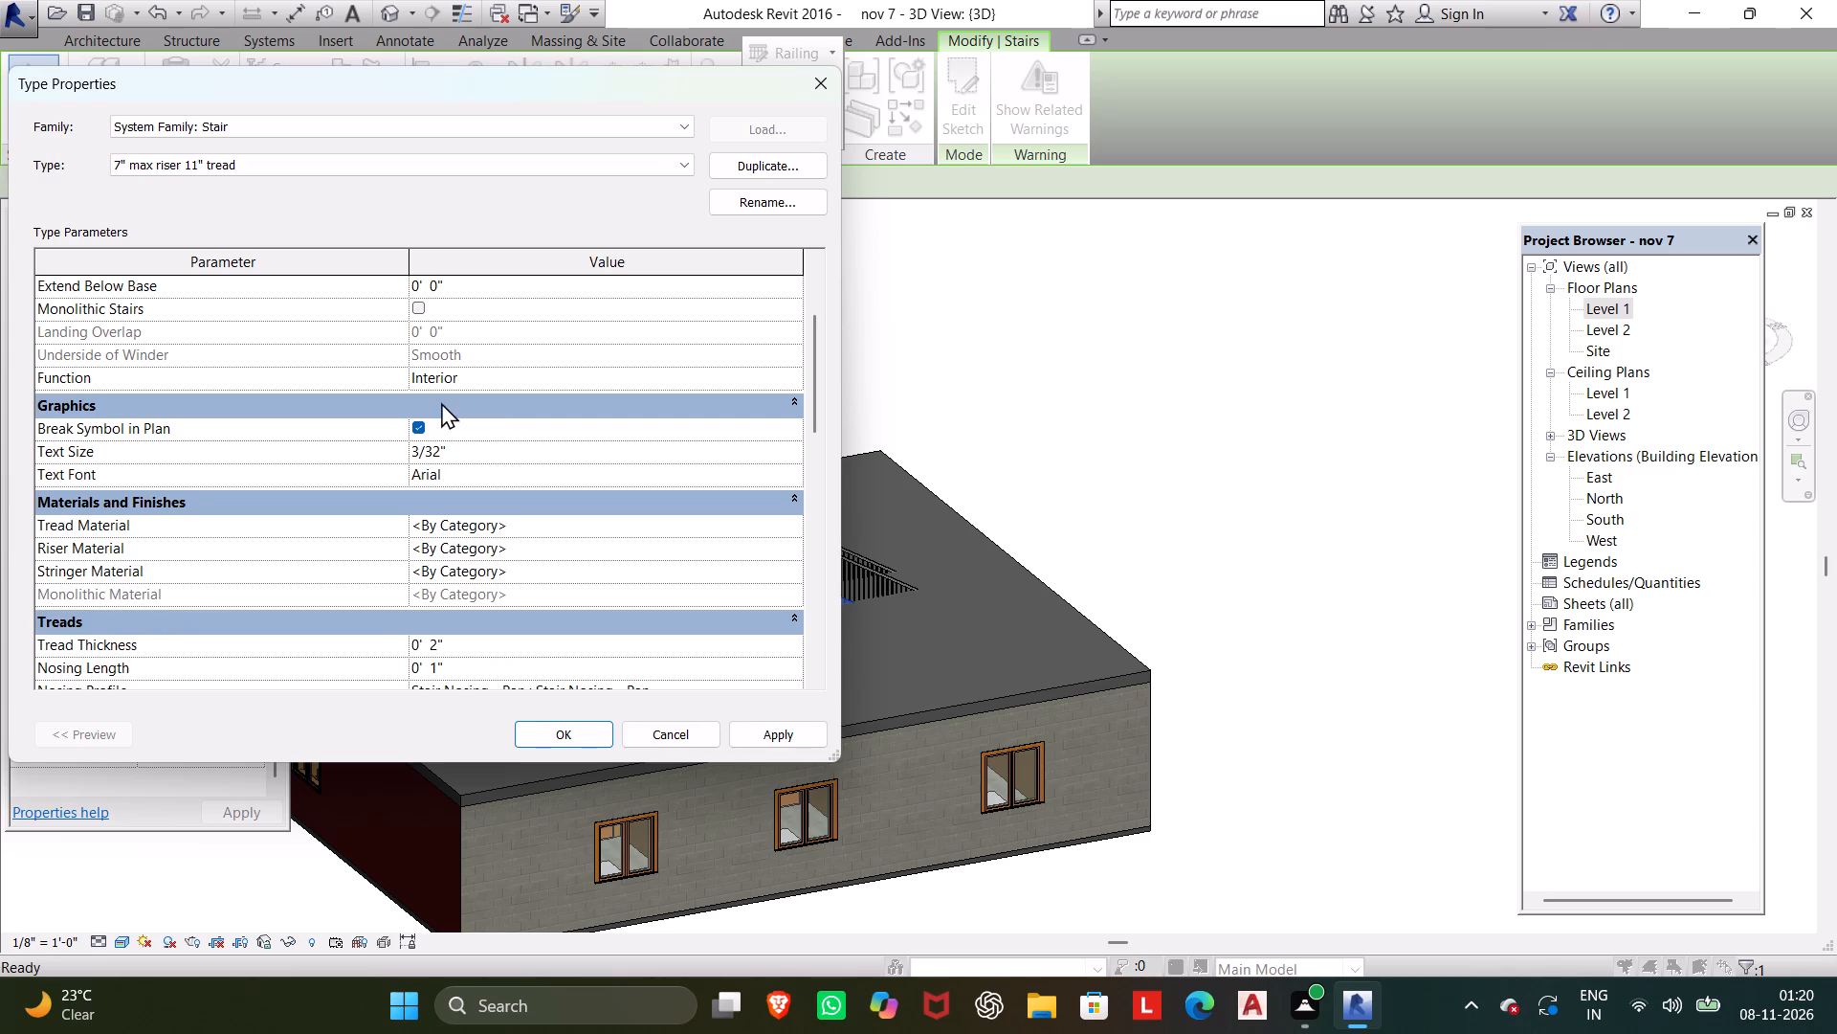
{"action": "left_click", "coordinate": [812, 100]}
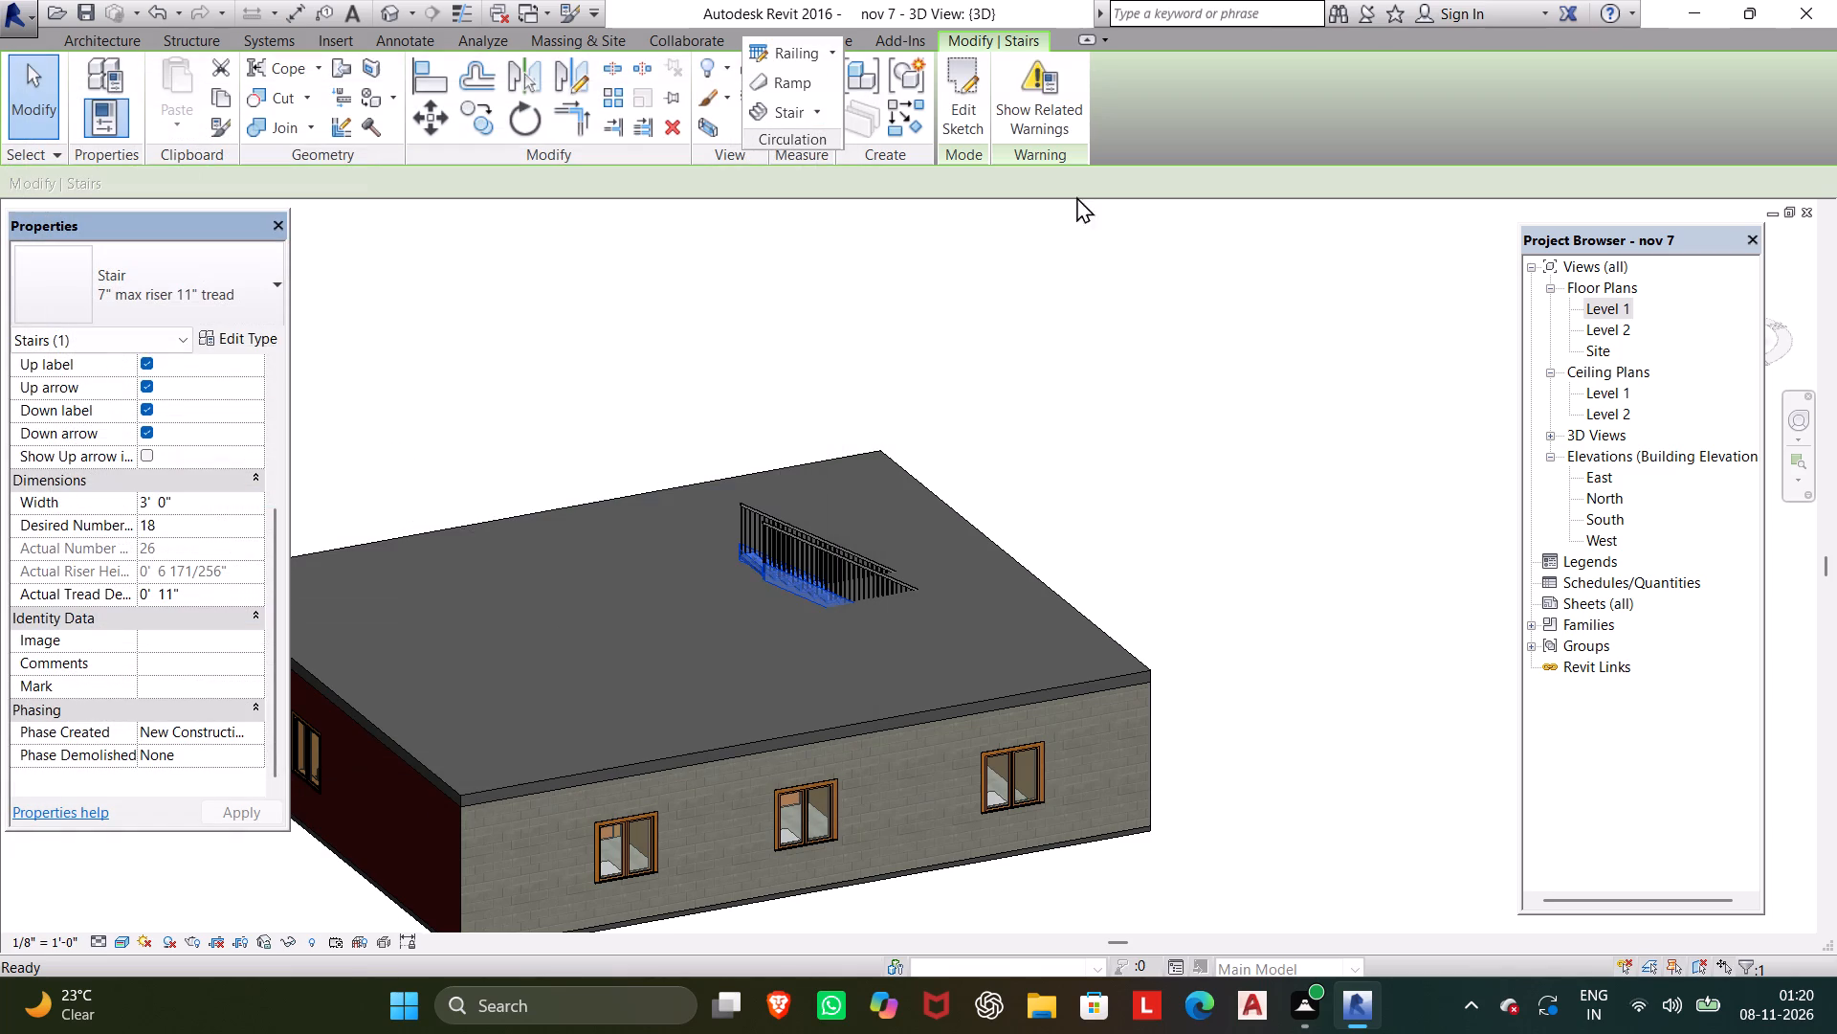
Delete the U-shaped stair between the two upper bedrooms in the Level 1 floor plan, dismissing the notification card.
{"action": "double_click", "coordinate": [1616, 303]}
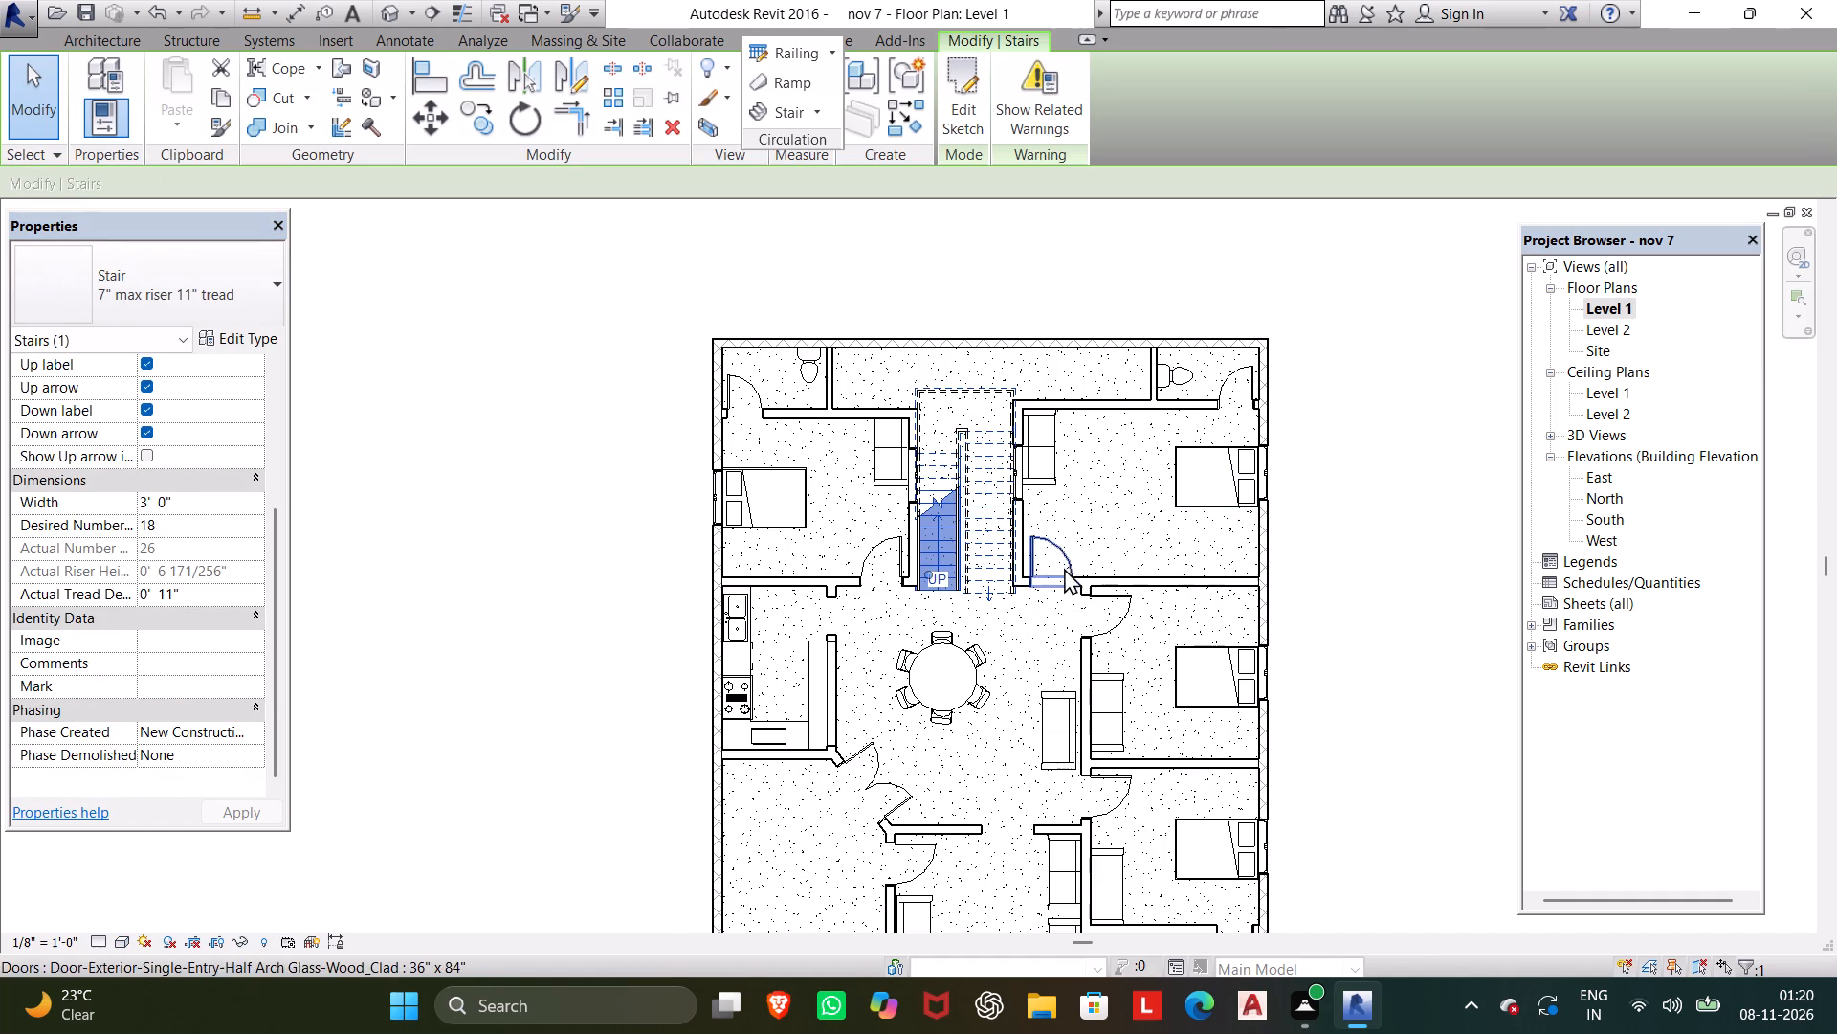
{"action": "scroll", "coordinate": [898, 520], "scroll_direction": "up", "scroll_amount": 1}
{"action": "left_click", "coordinate": [988, 463]}
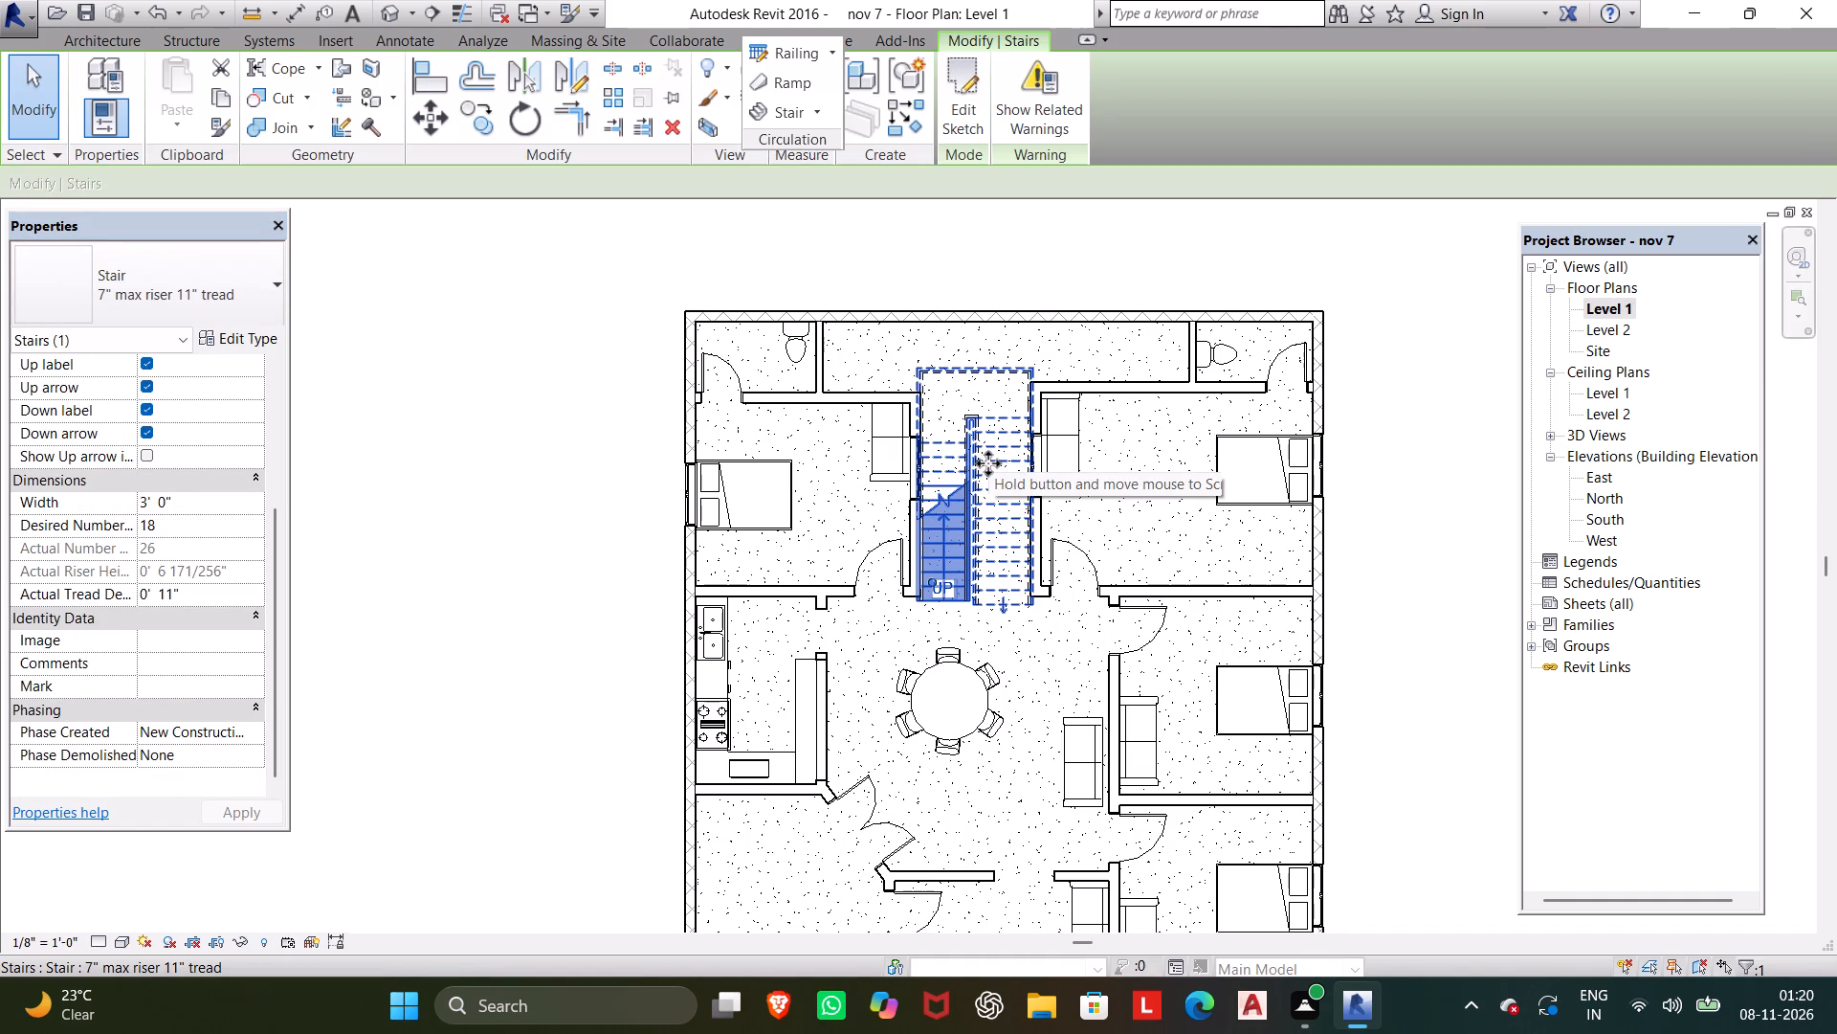
{"action": "left_click_drag", "start_coordinate": [988, 463], "coordinate": [988, 478]}
{"action": "key", "text": "Delete"}
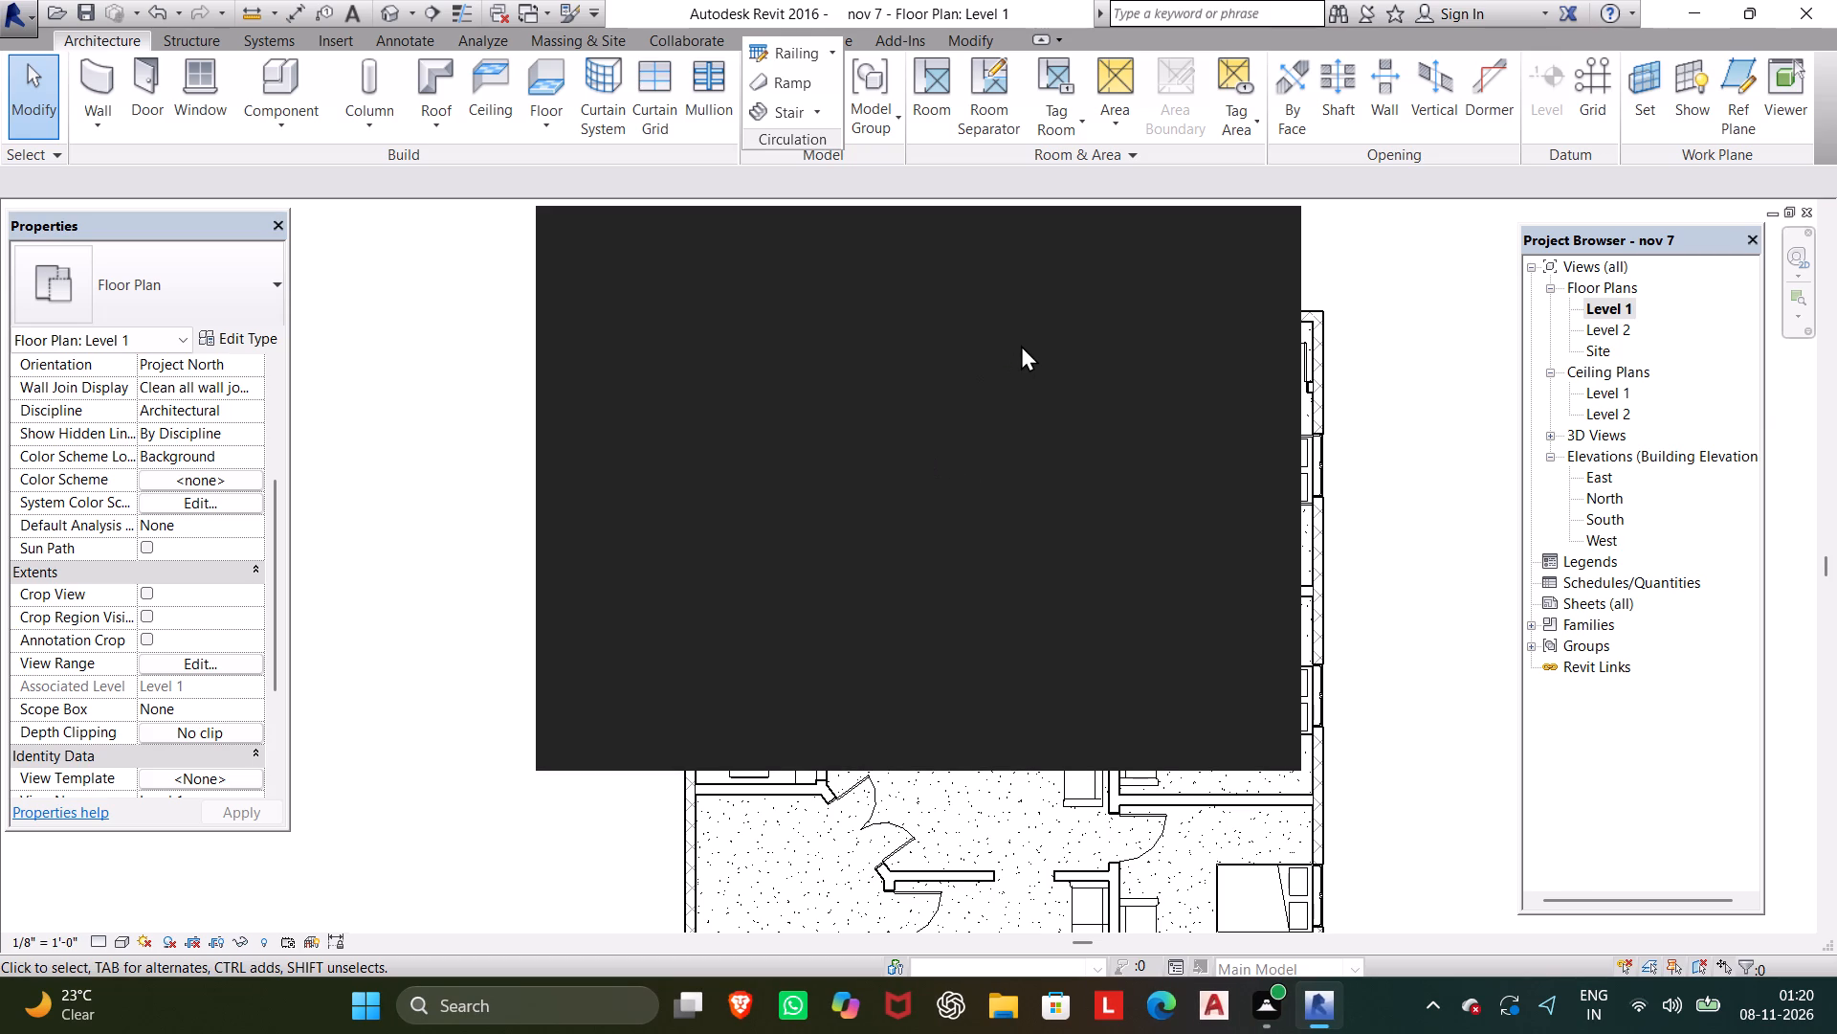
{"action": "left_click", "coordinate": [1256, 236]}
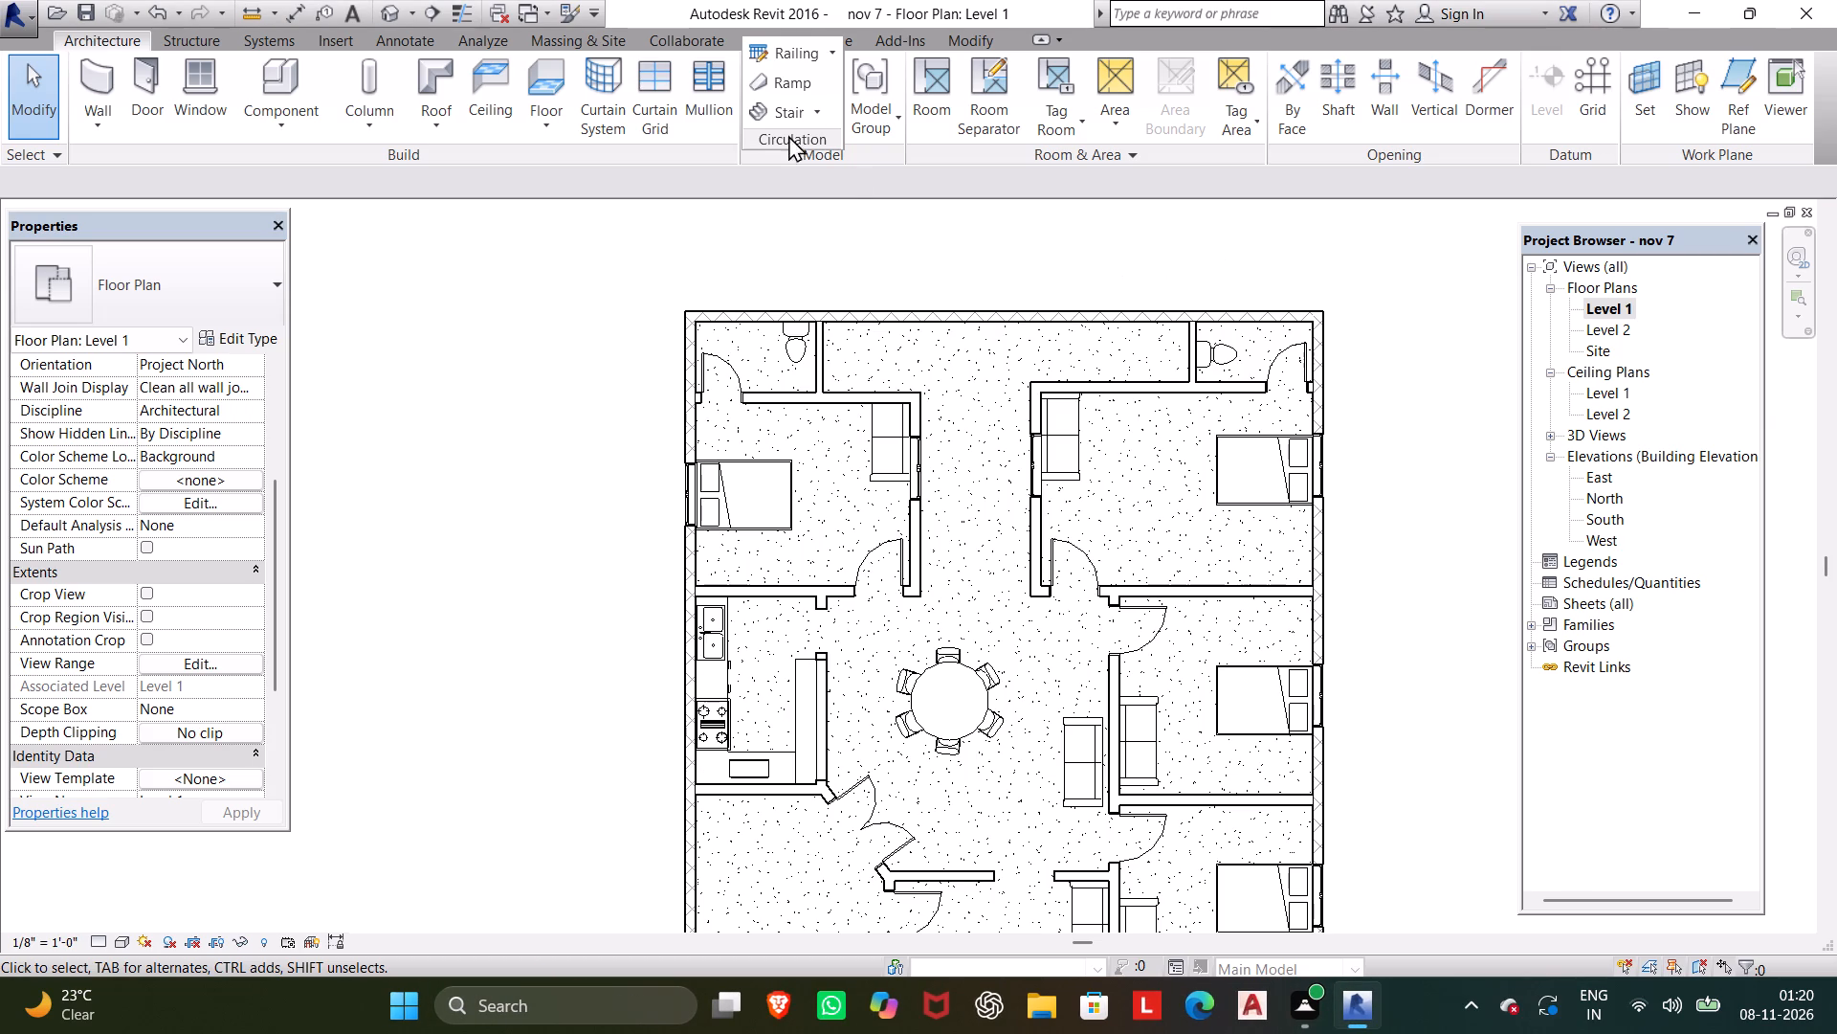
Start a new Stair by Component on the Level 1 floor plan.
{"action": "left_click", "coordinate": [814, 112]}
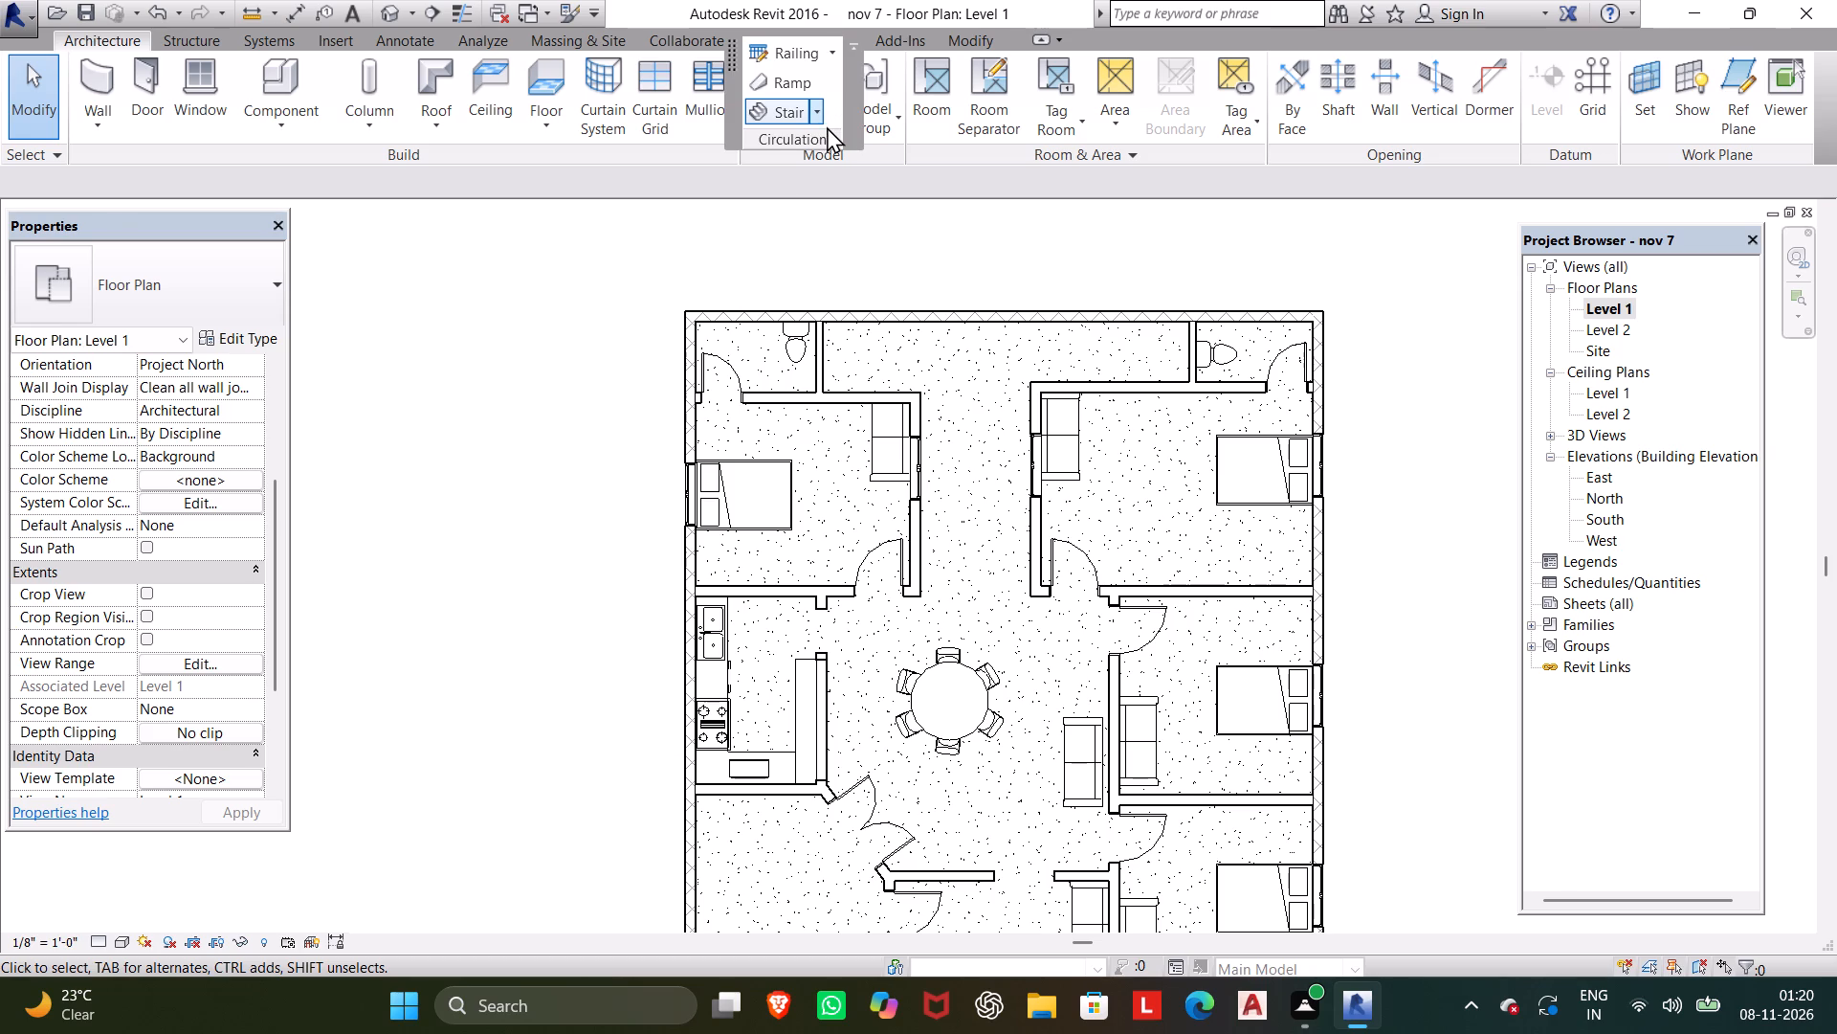
{"action": "left_click", "coordinate": [827, 125]}
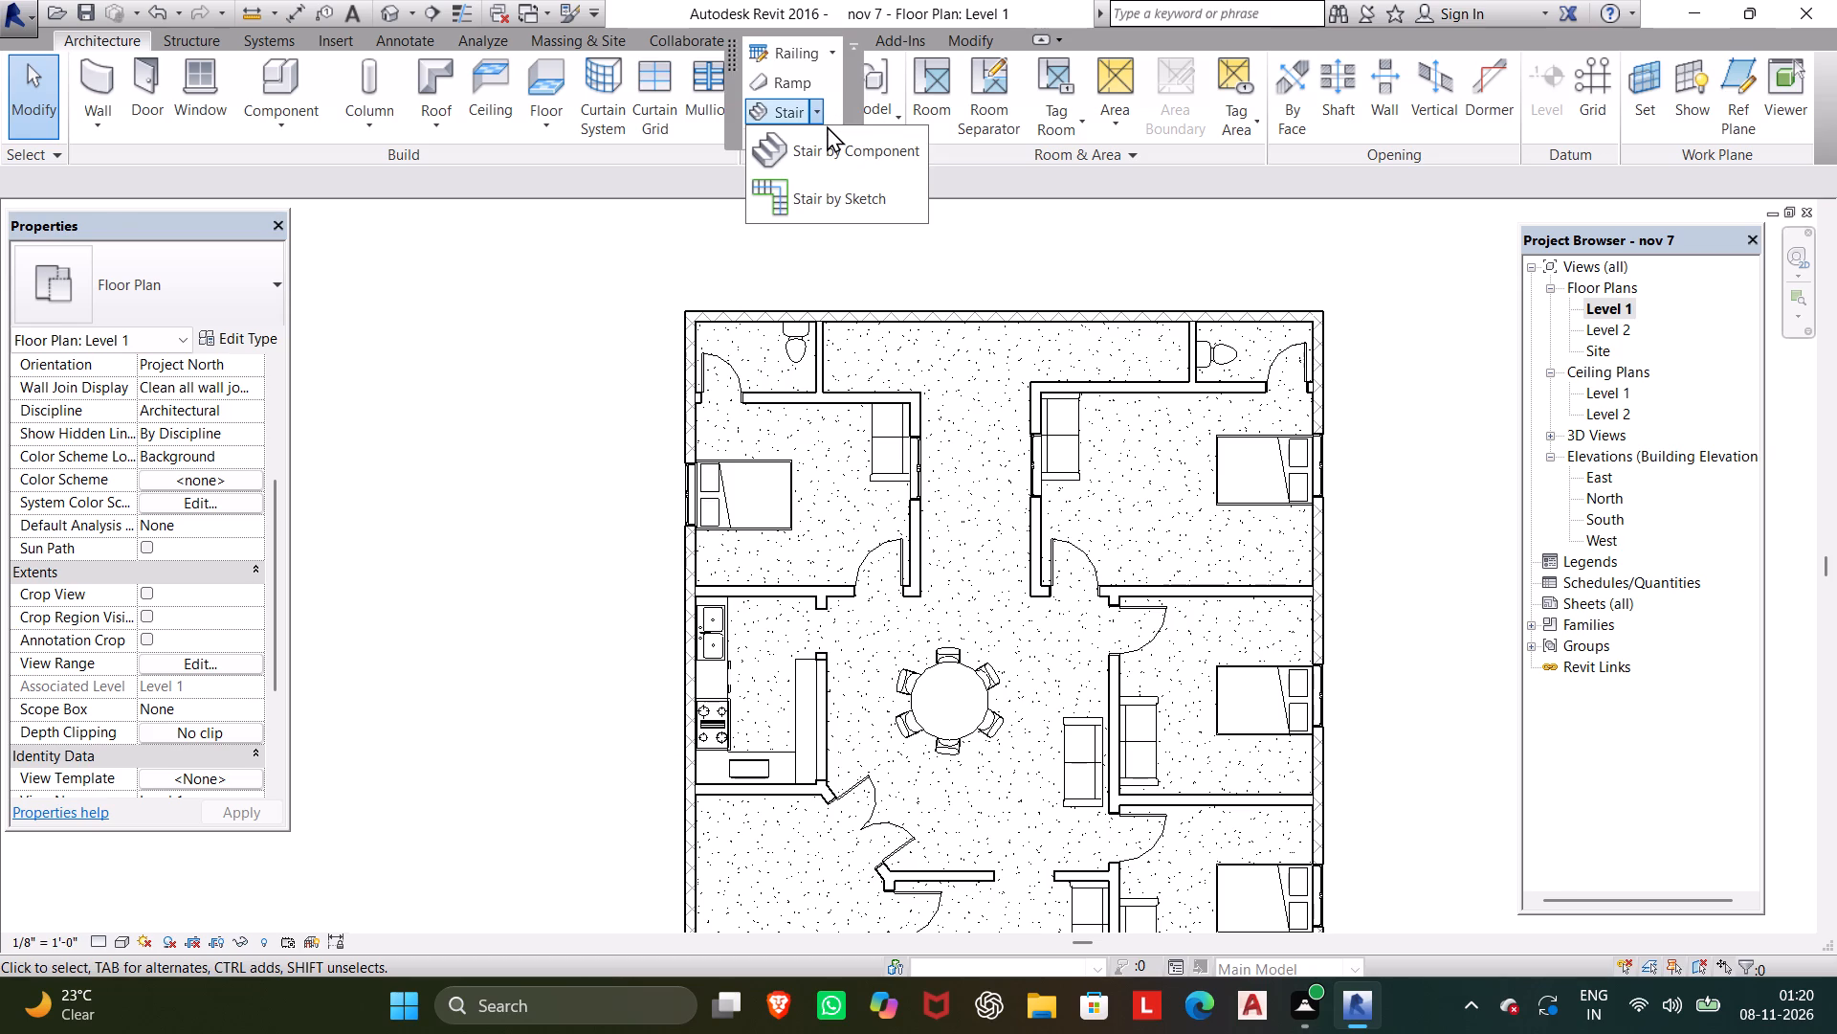
{"action": "left_click", "coordinate": [833, 150]}
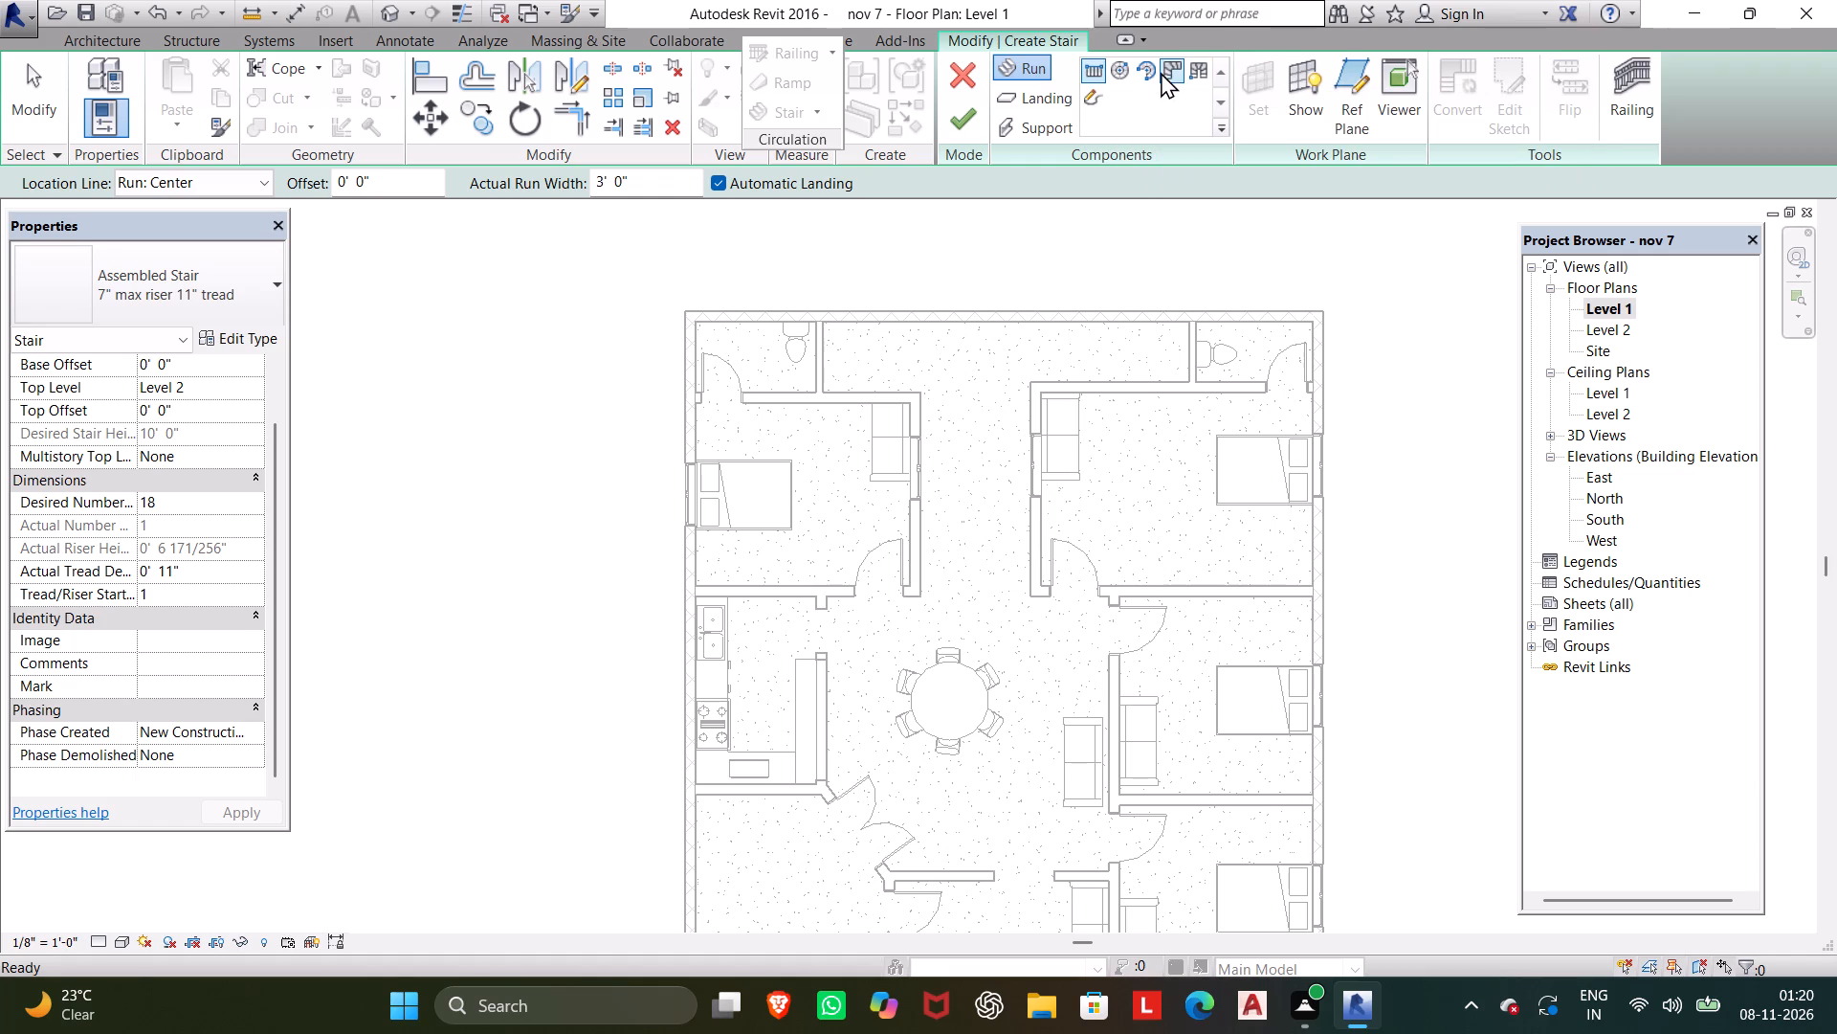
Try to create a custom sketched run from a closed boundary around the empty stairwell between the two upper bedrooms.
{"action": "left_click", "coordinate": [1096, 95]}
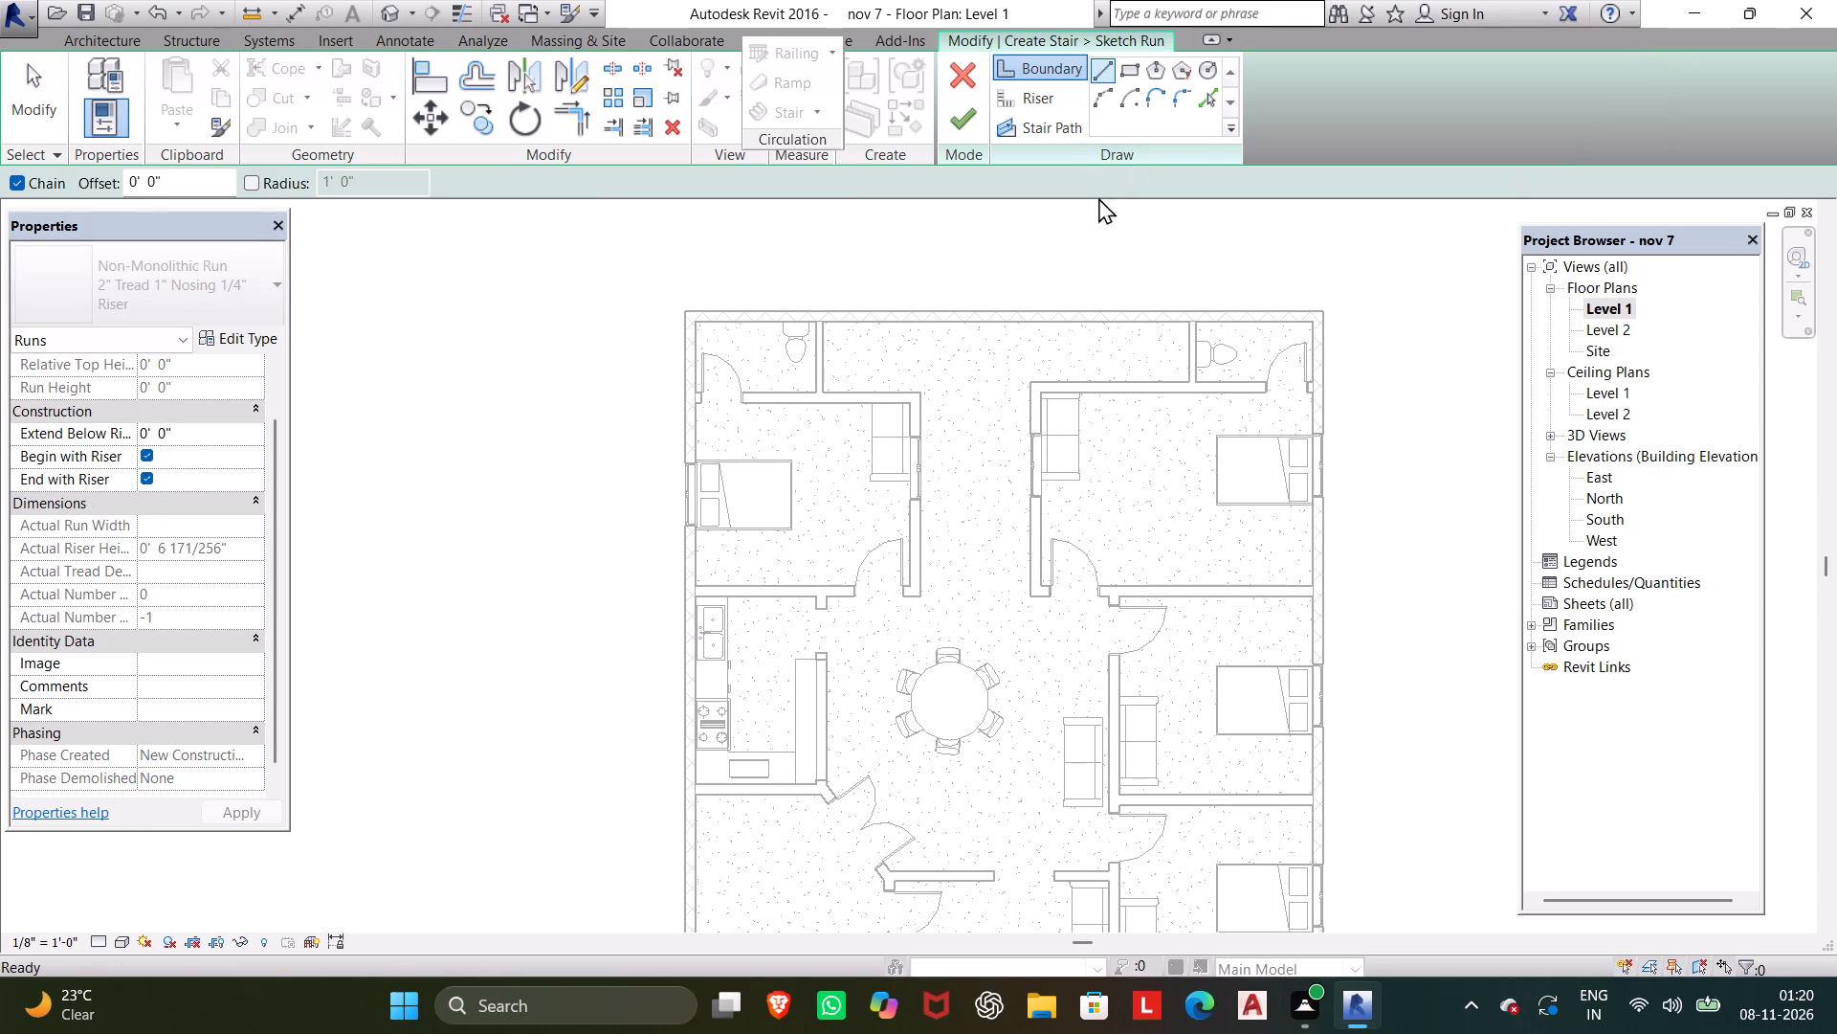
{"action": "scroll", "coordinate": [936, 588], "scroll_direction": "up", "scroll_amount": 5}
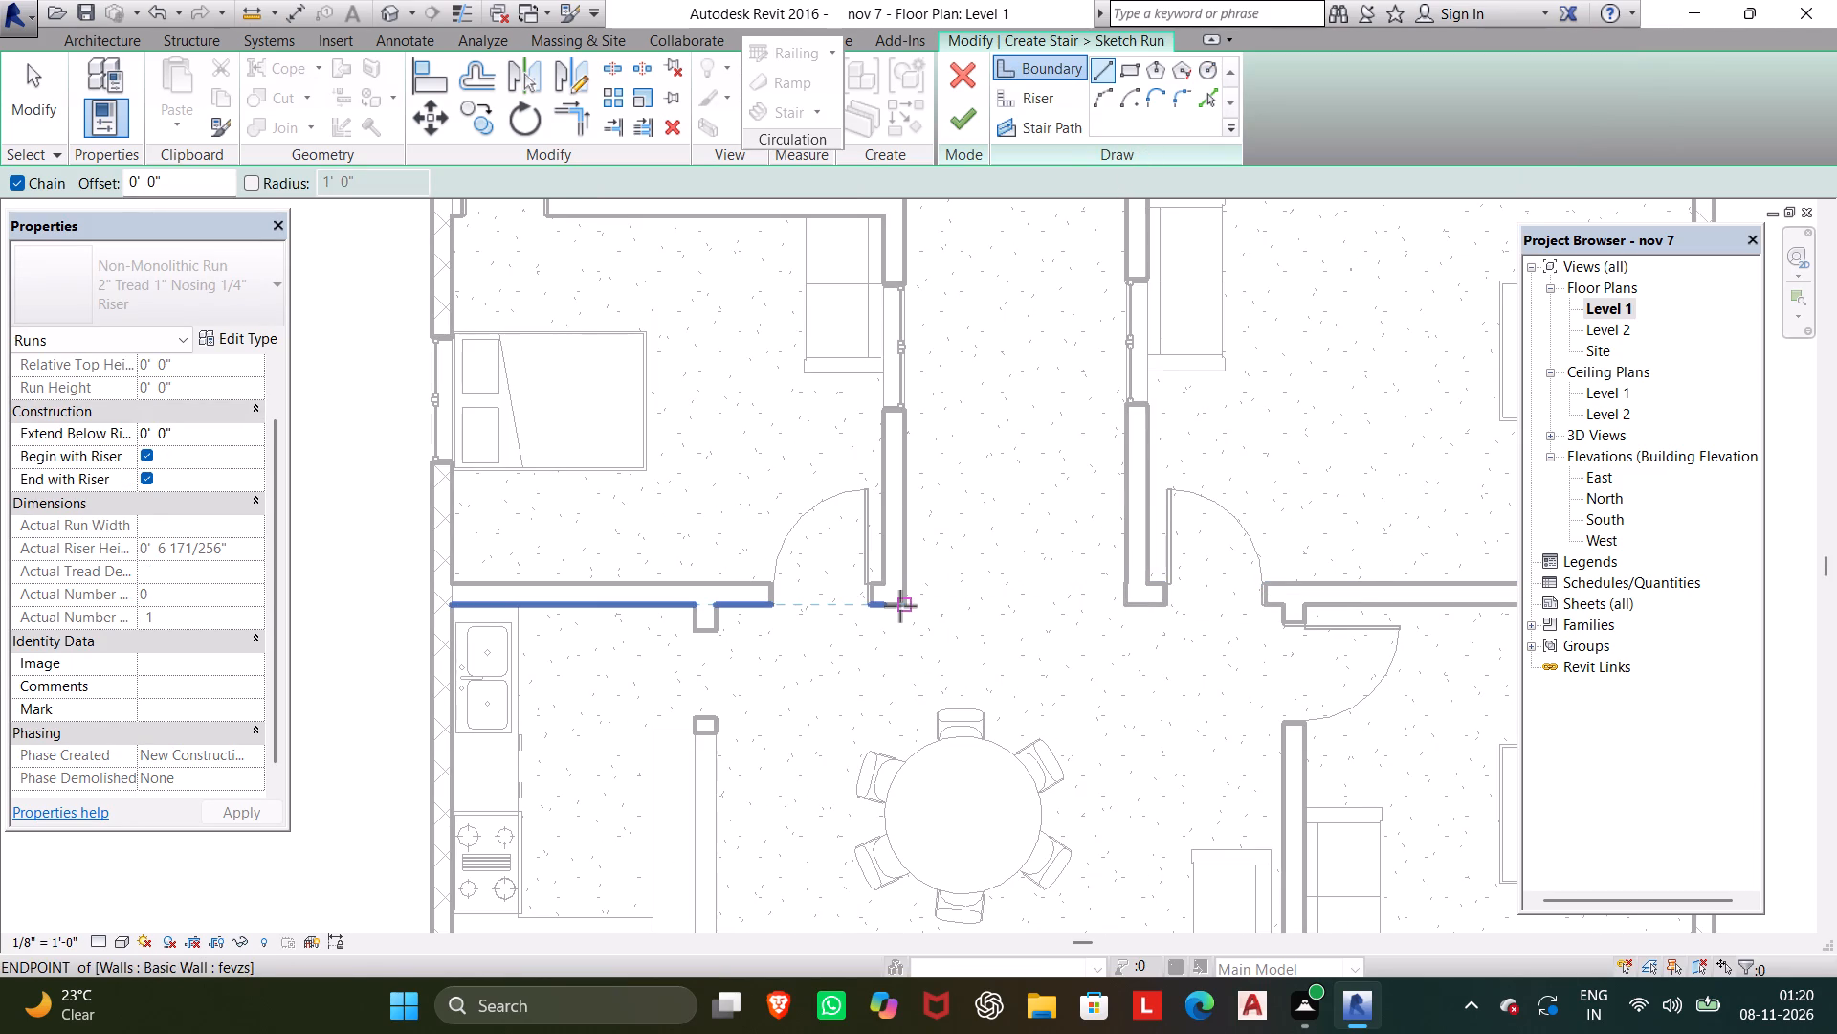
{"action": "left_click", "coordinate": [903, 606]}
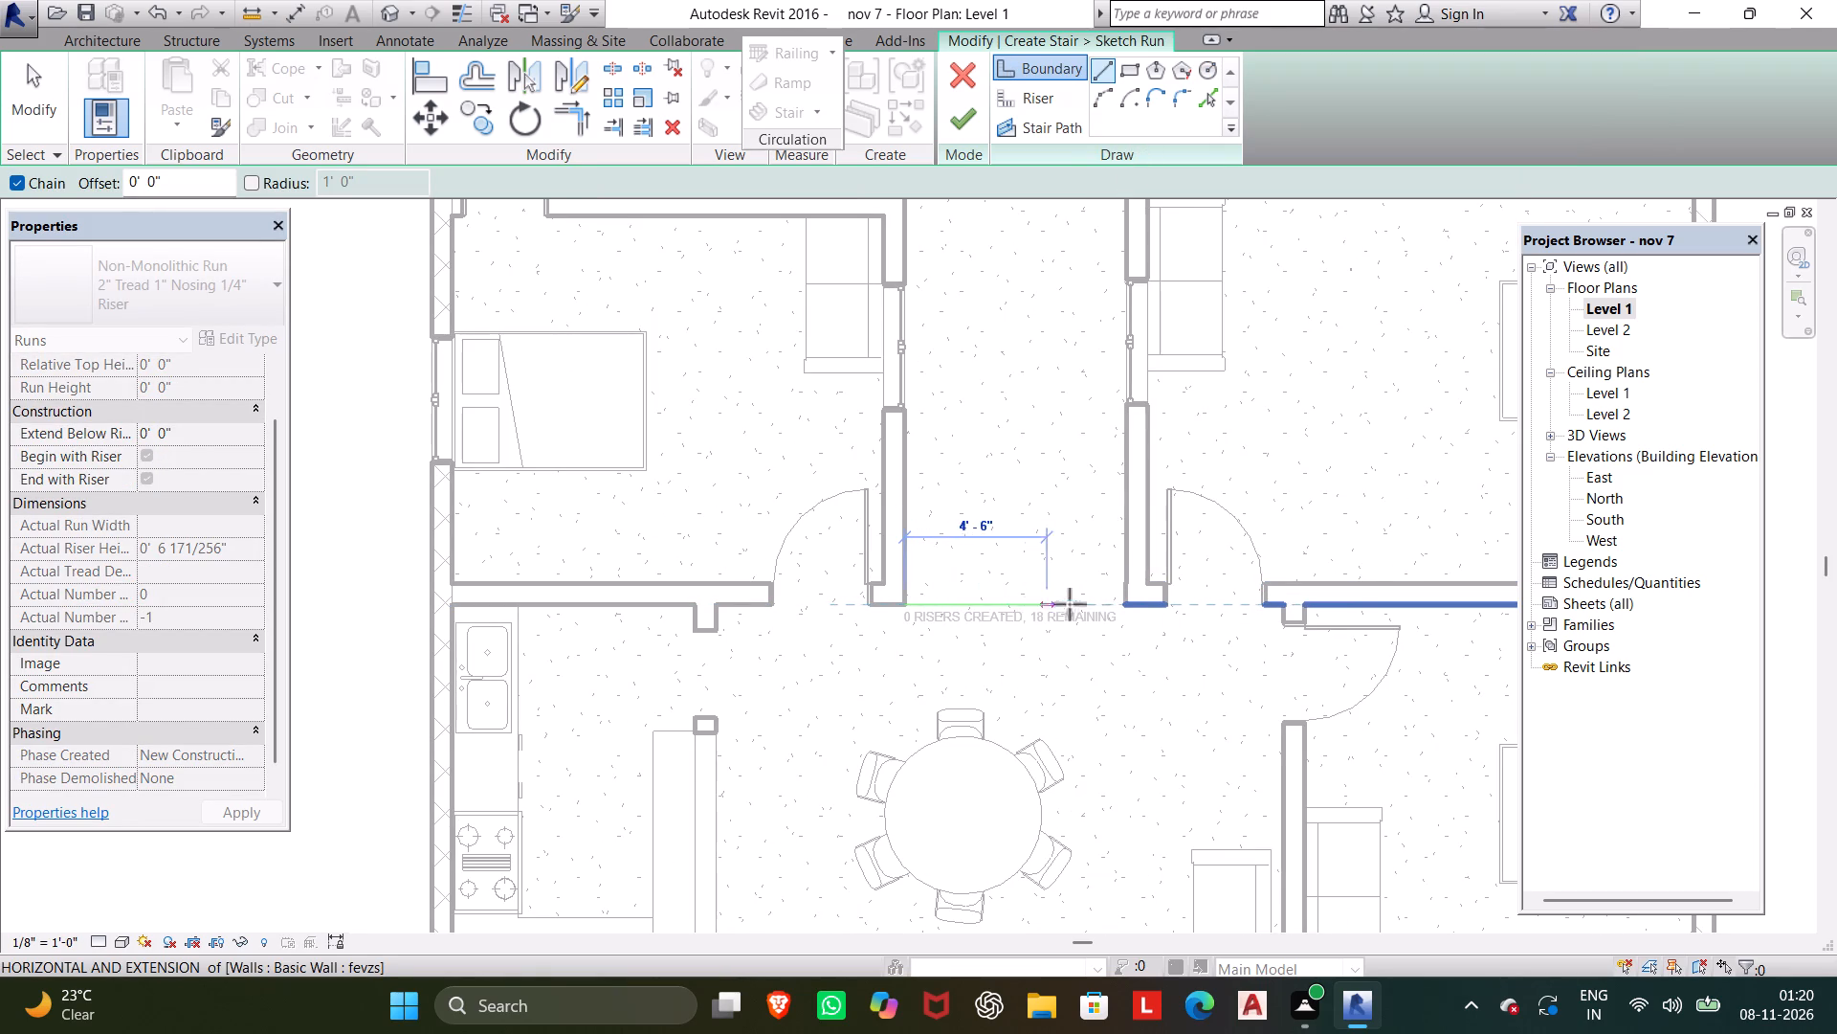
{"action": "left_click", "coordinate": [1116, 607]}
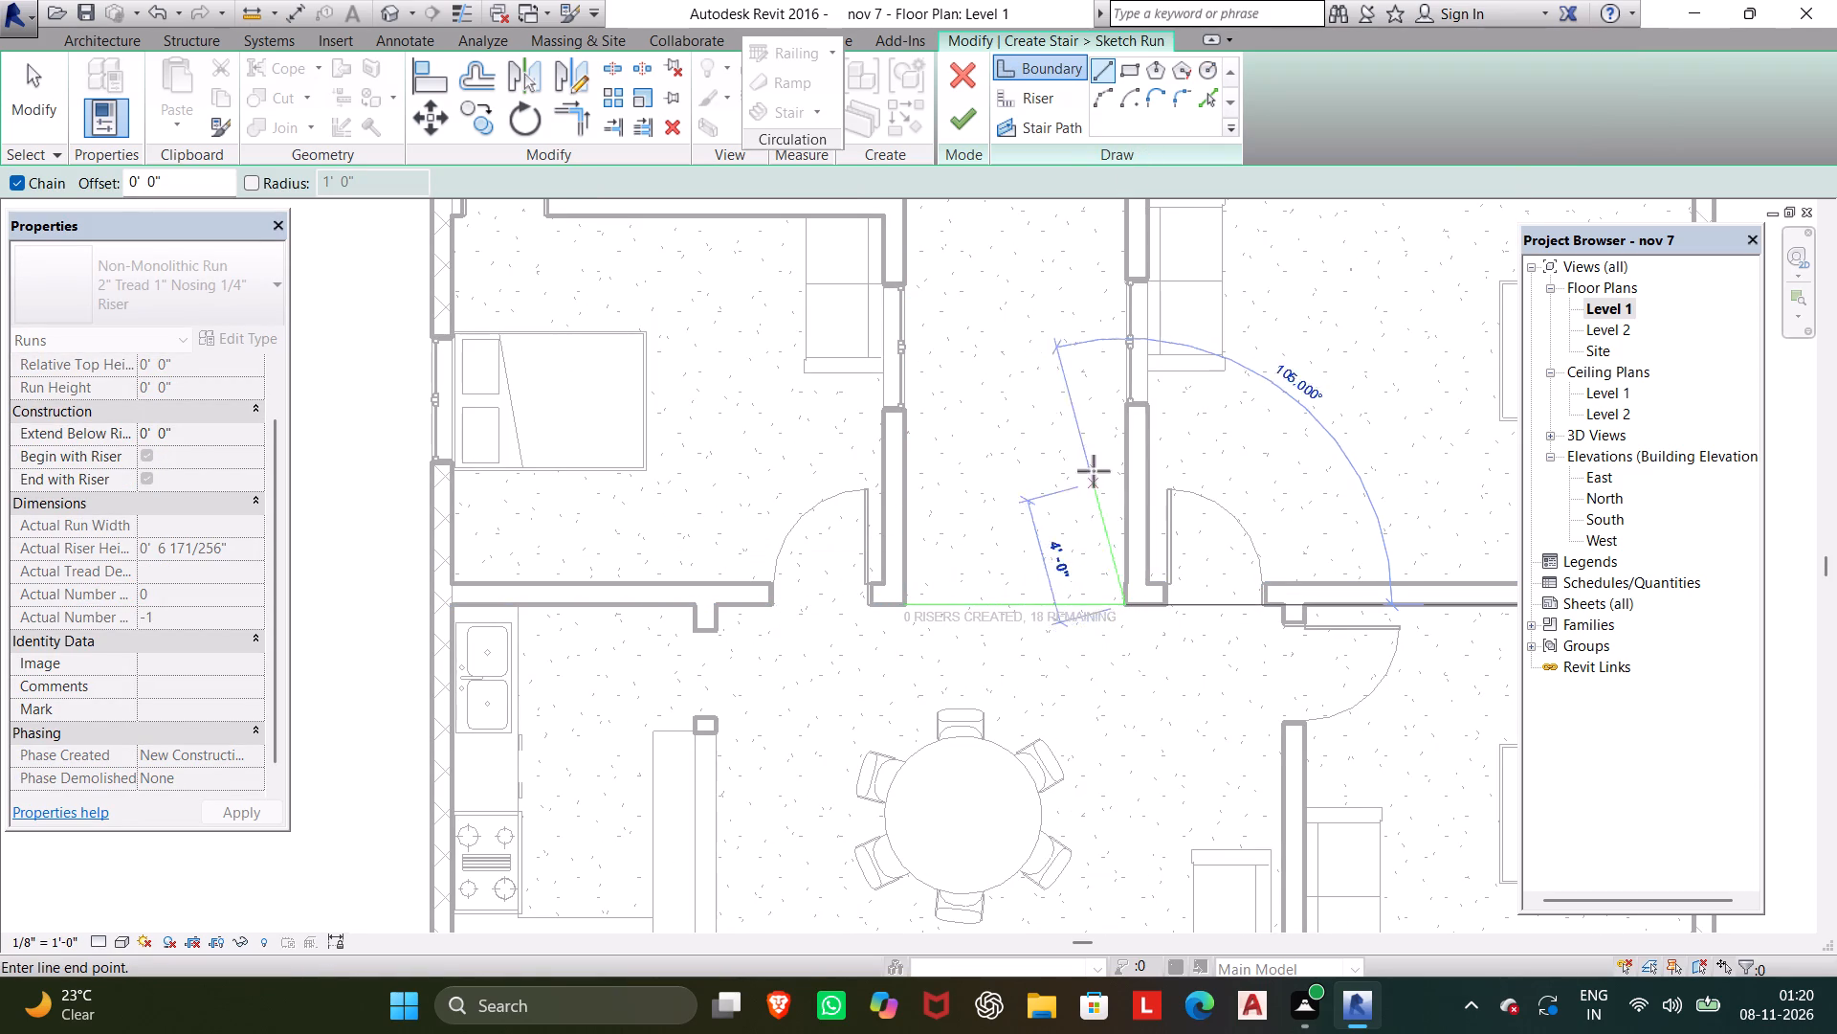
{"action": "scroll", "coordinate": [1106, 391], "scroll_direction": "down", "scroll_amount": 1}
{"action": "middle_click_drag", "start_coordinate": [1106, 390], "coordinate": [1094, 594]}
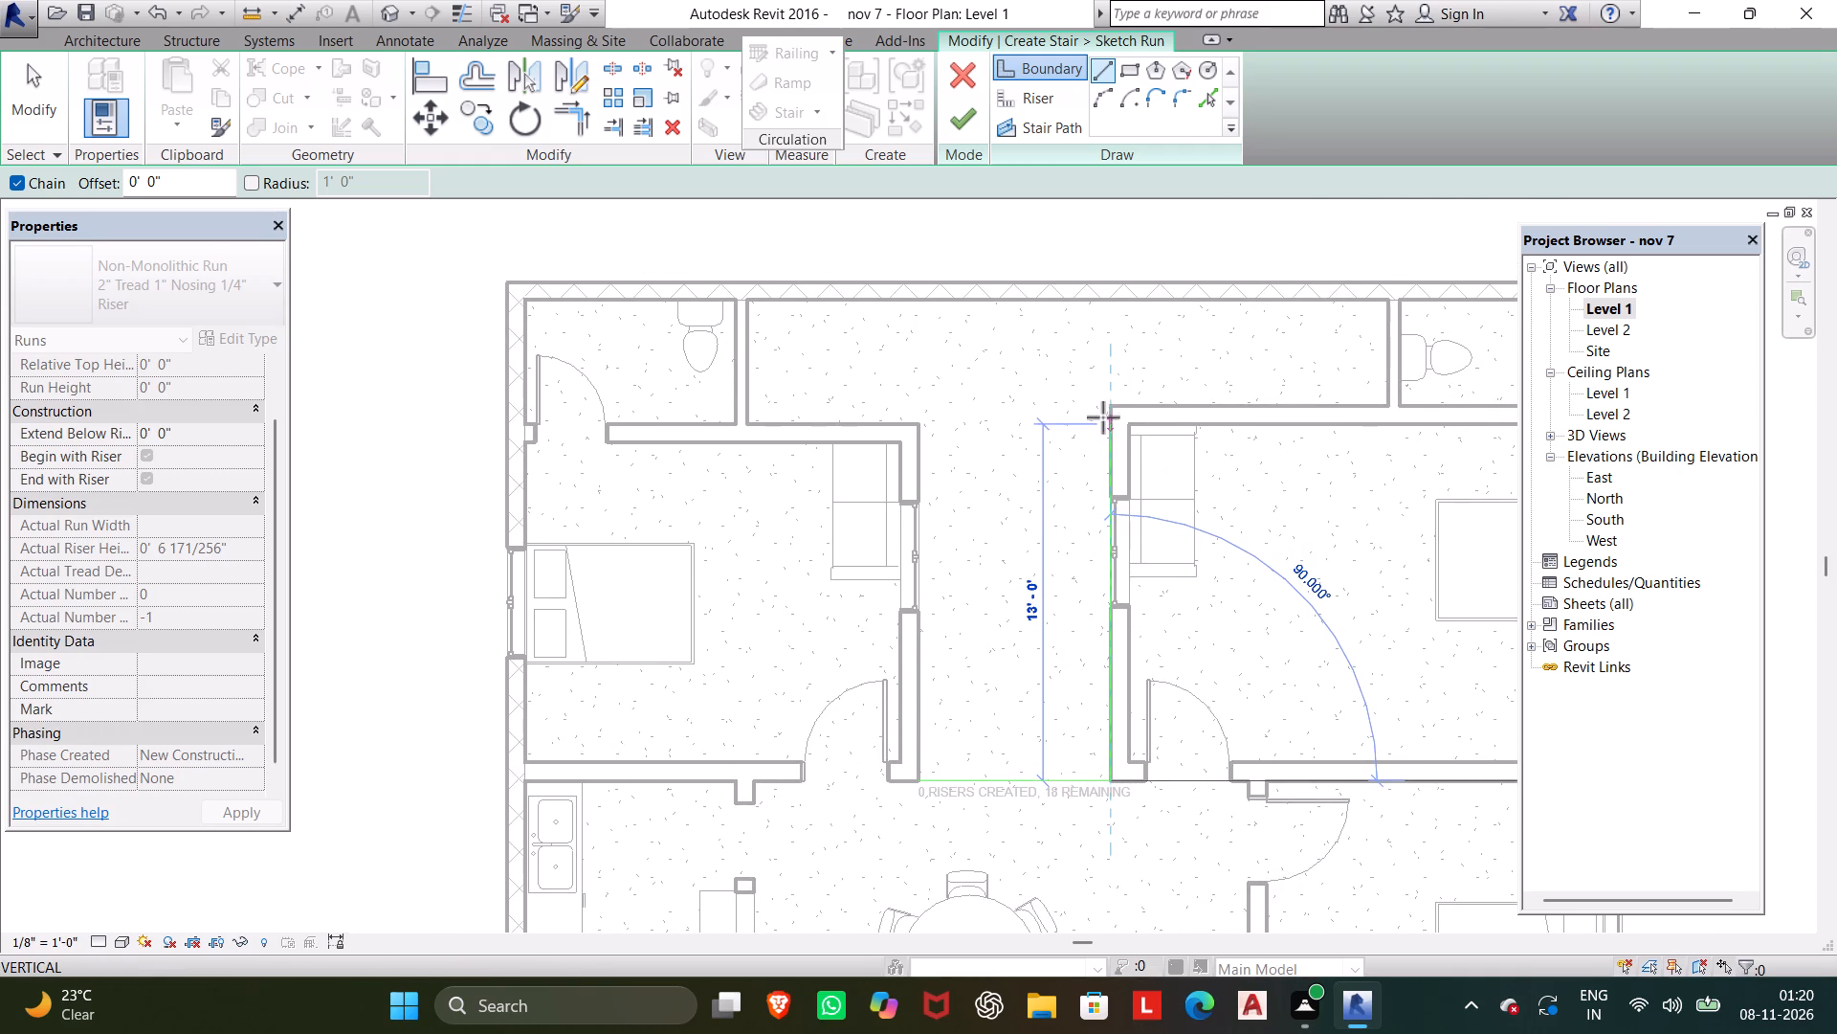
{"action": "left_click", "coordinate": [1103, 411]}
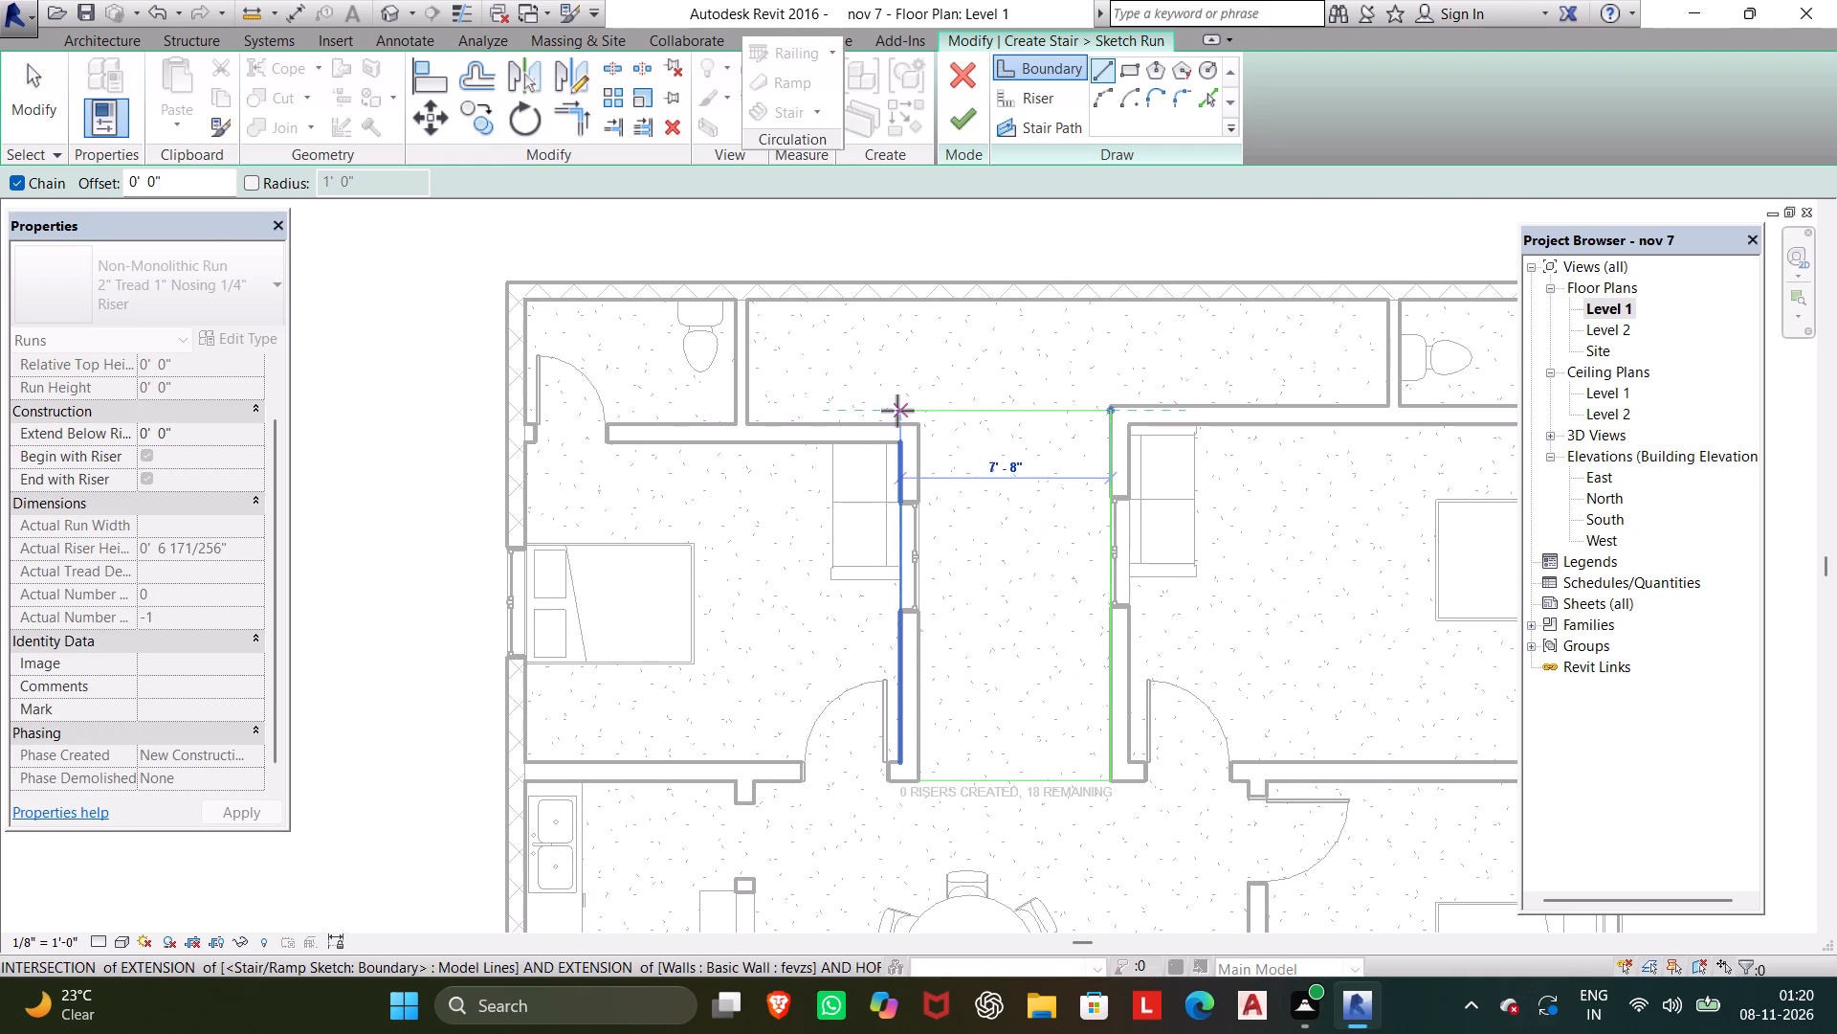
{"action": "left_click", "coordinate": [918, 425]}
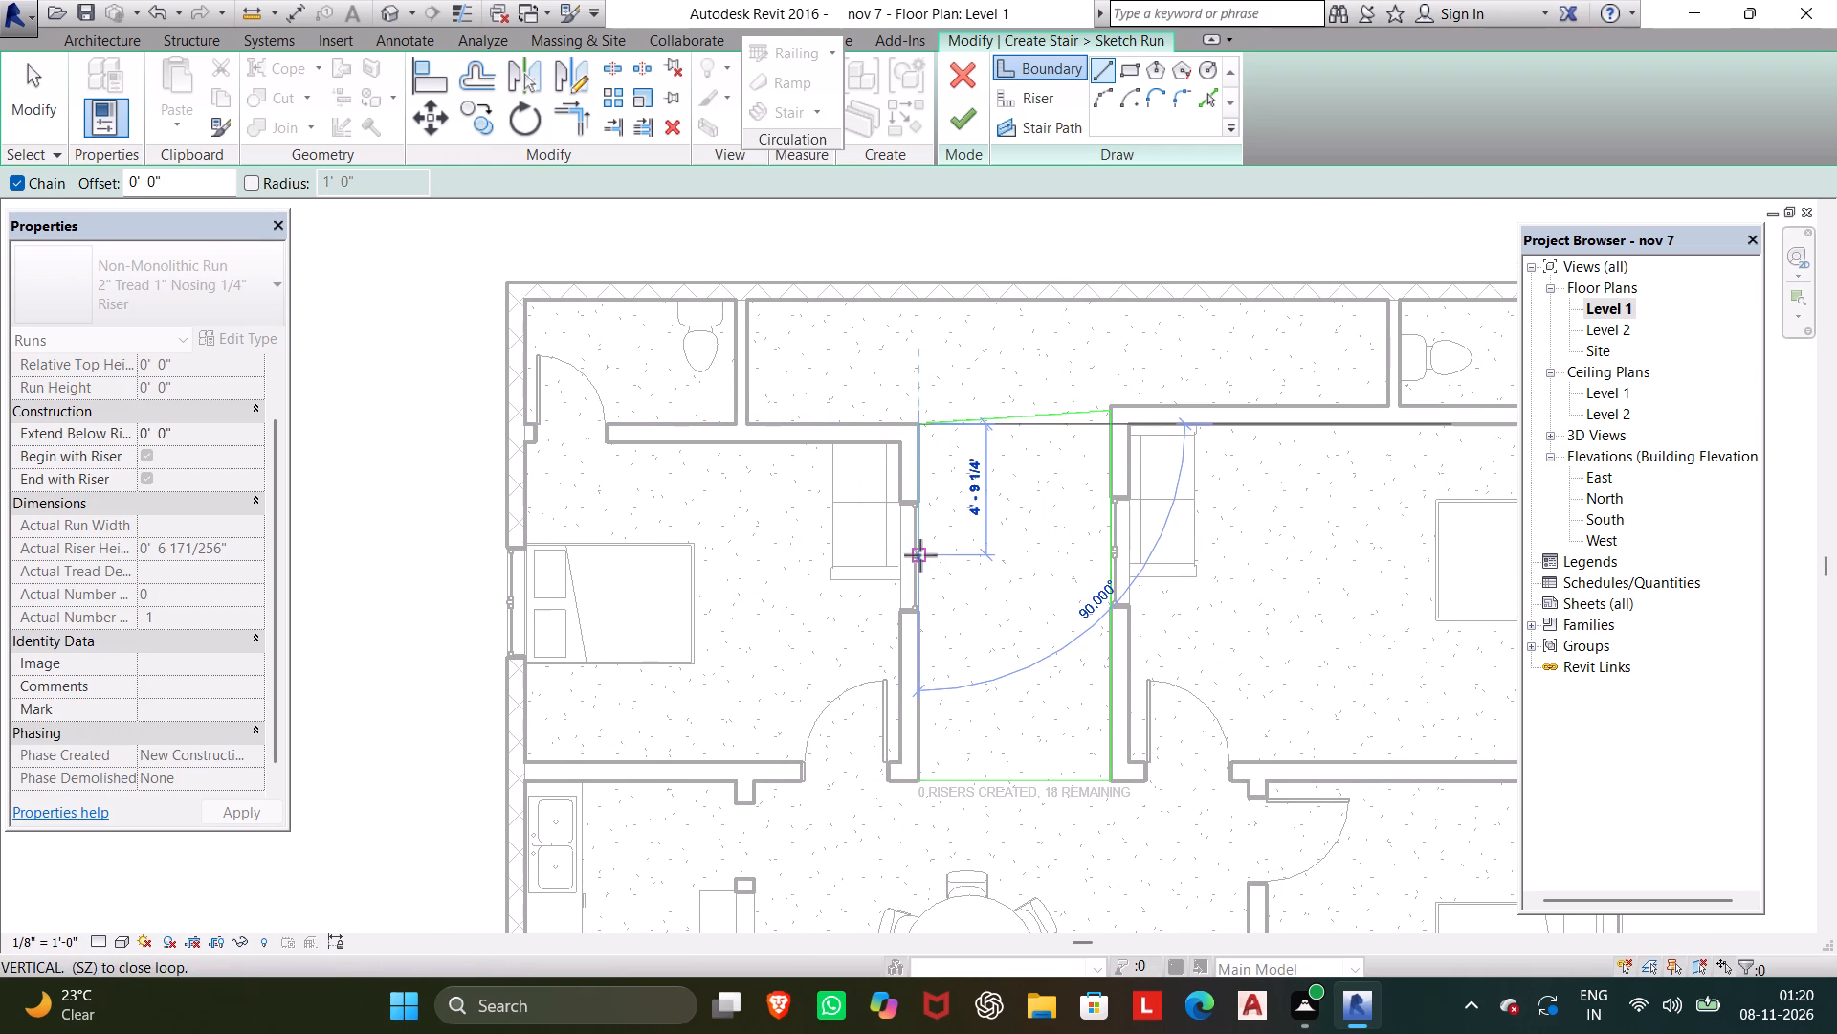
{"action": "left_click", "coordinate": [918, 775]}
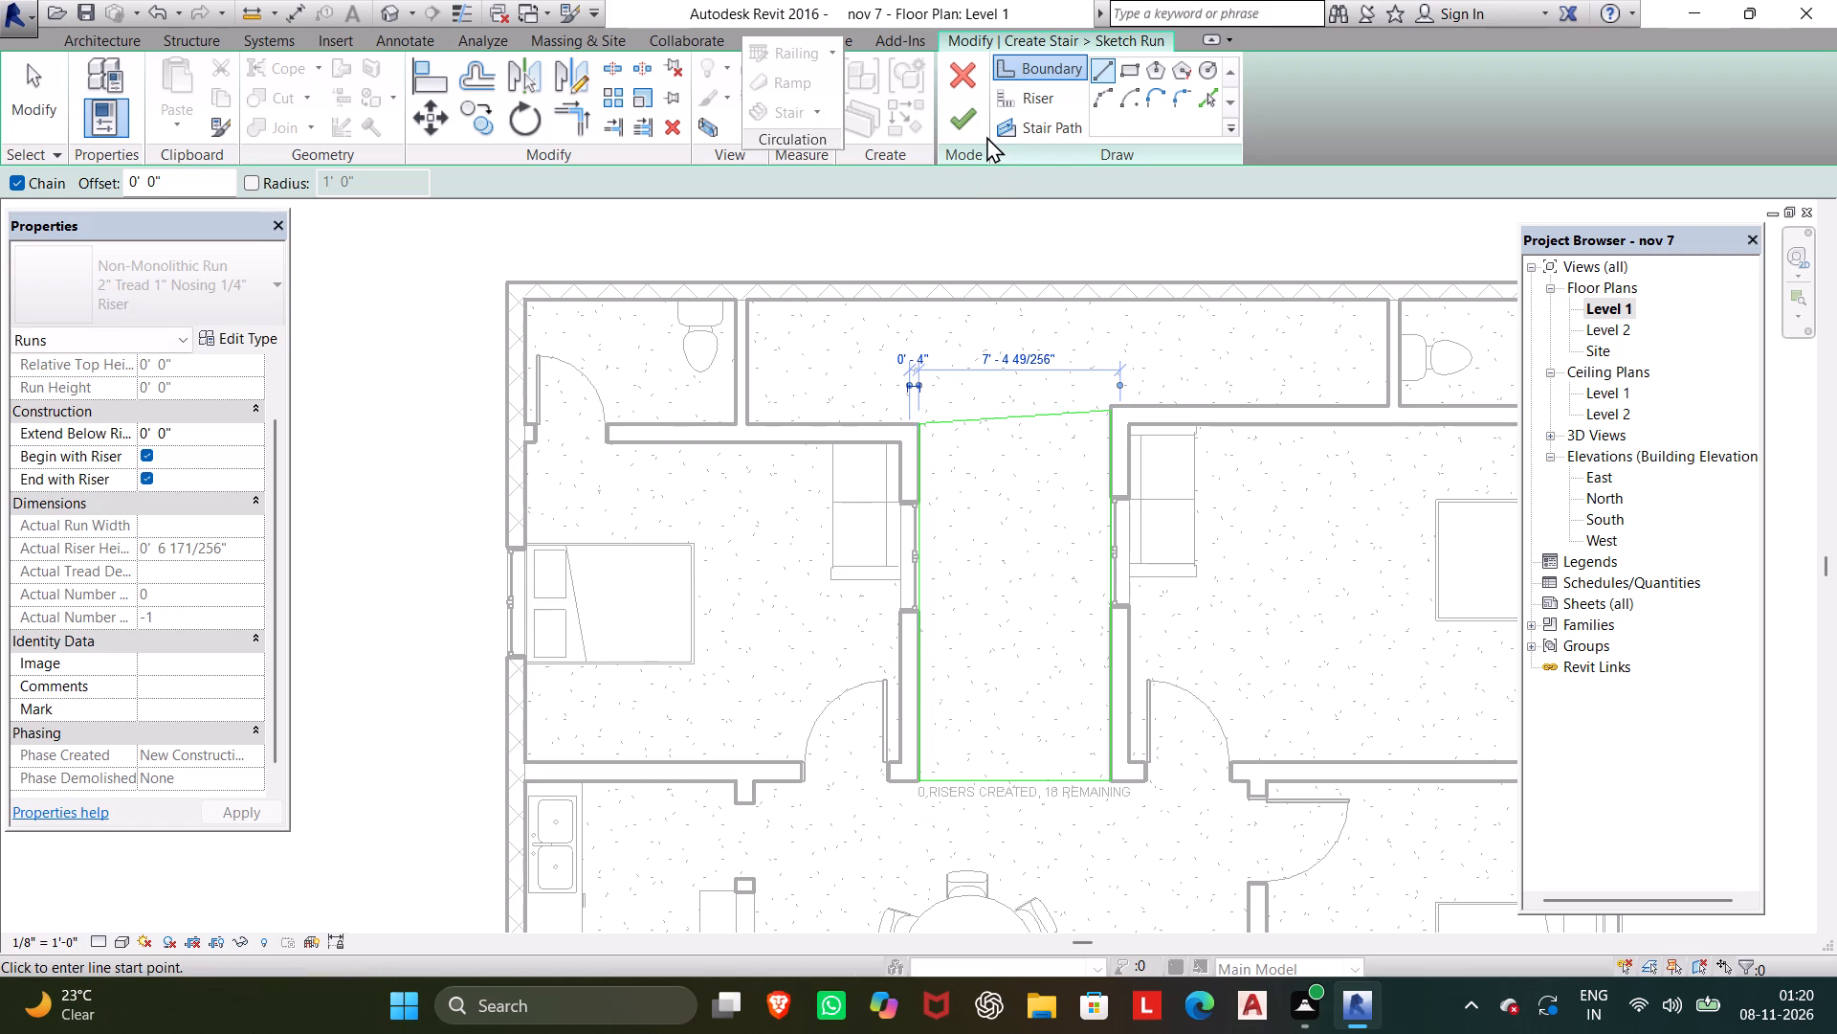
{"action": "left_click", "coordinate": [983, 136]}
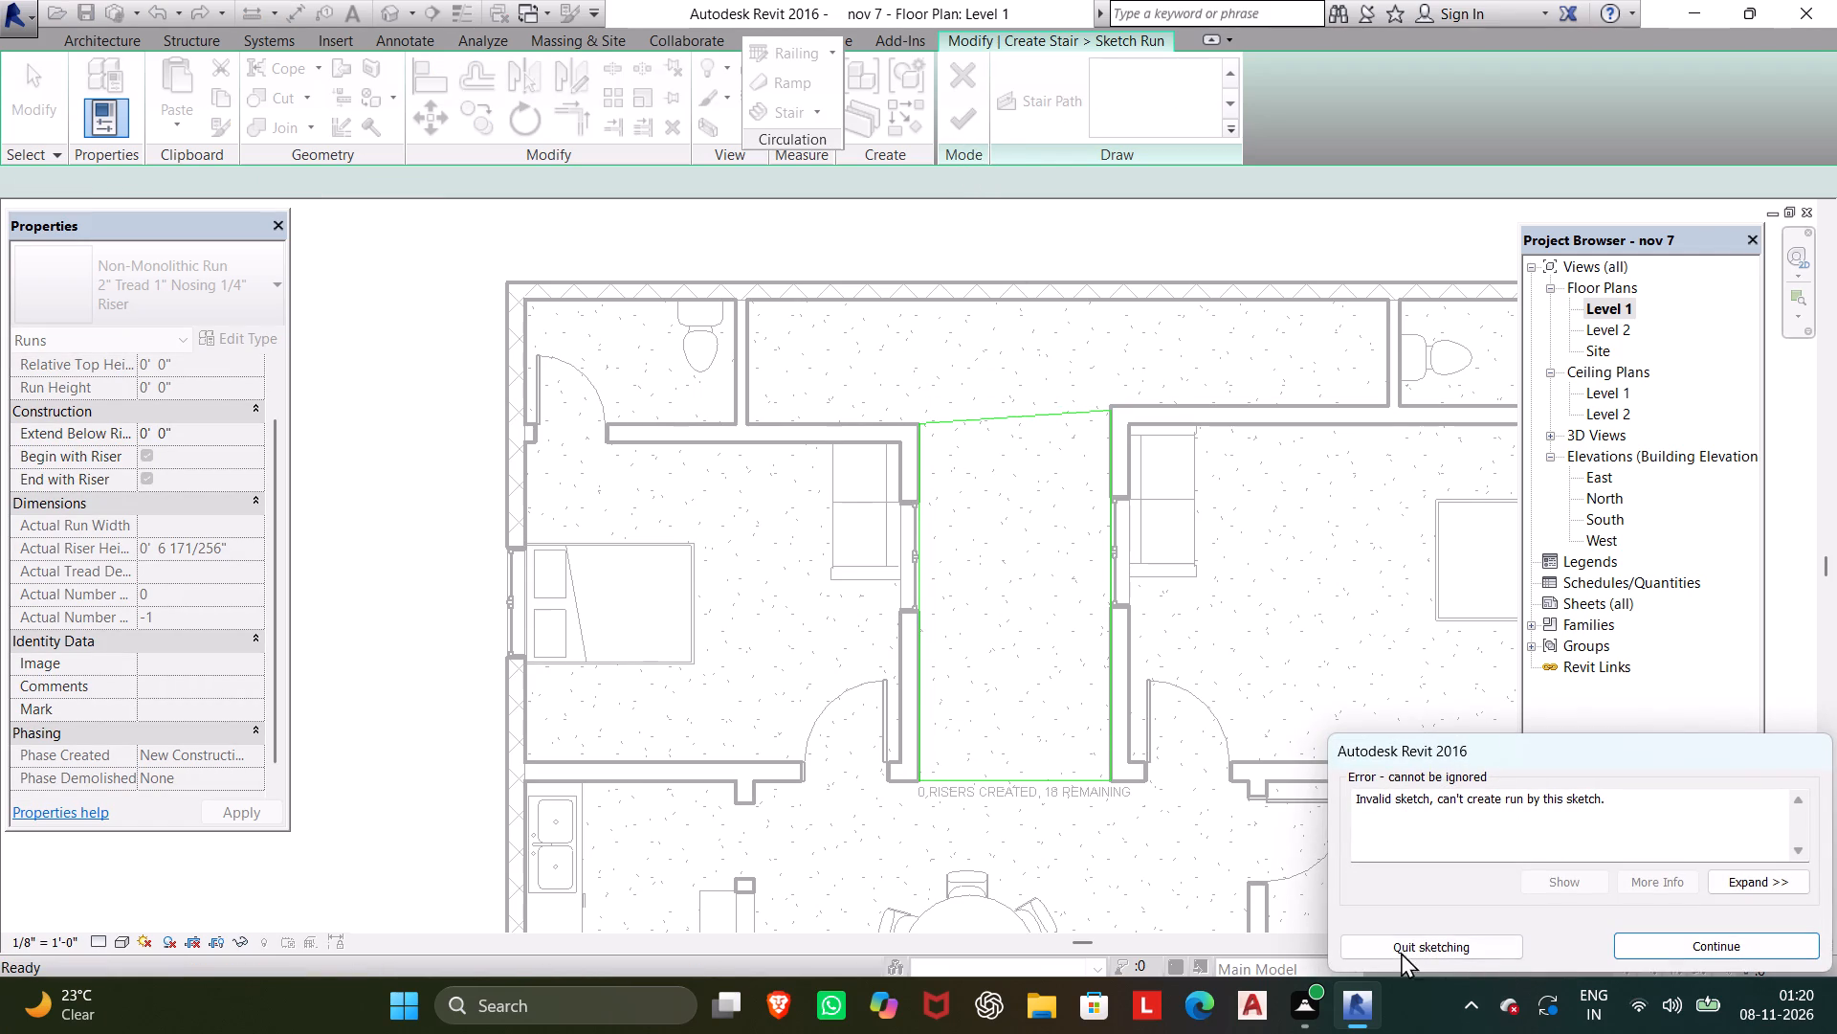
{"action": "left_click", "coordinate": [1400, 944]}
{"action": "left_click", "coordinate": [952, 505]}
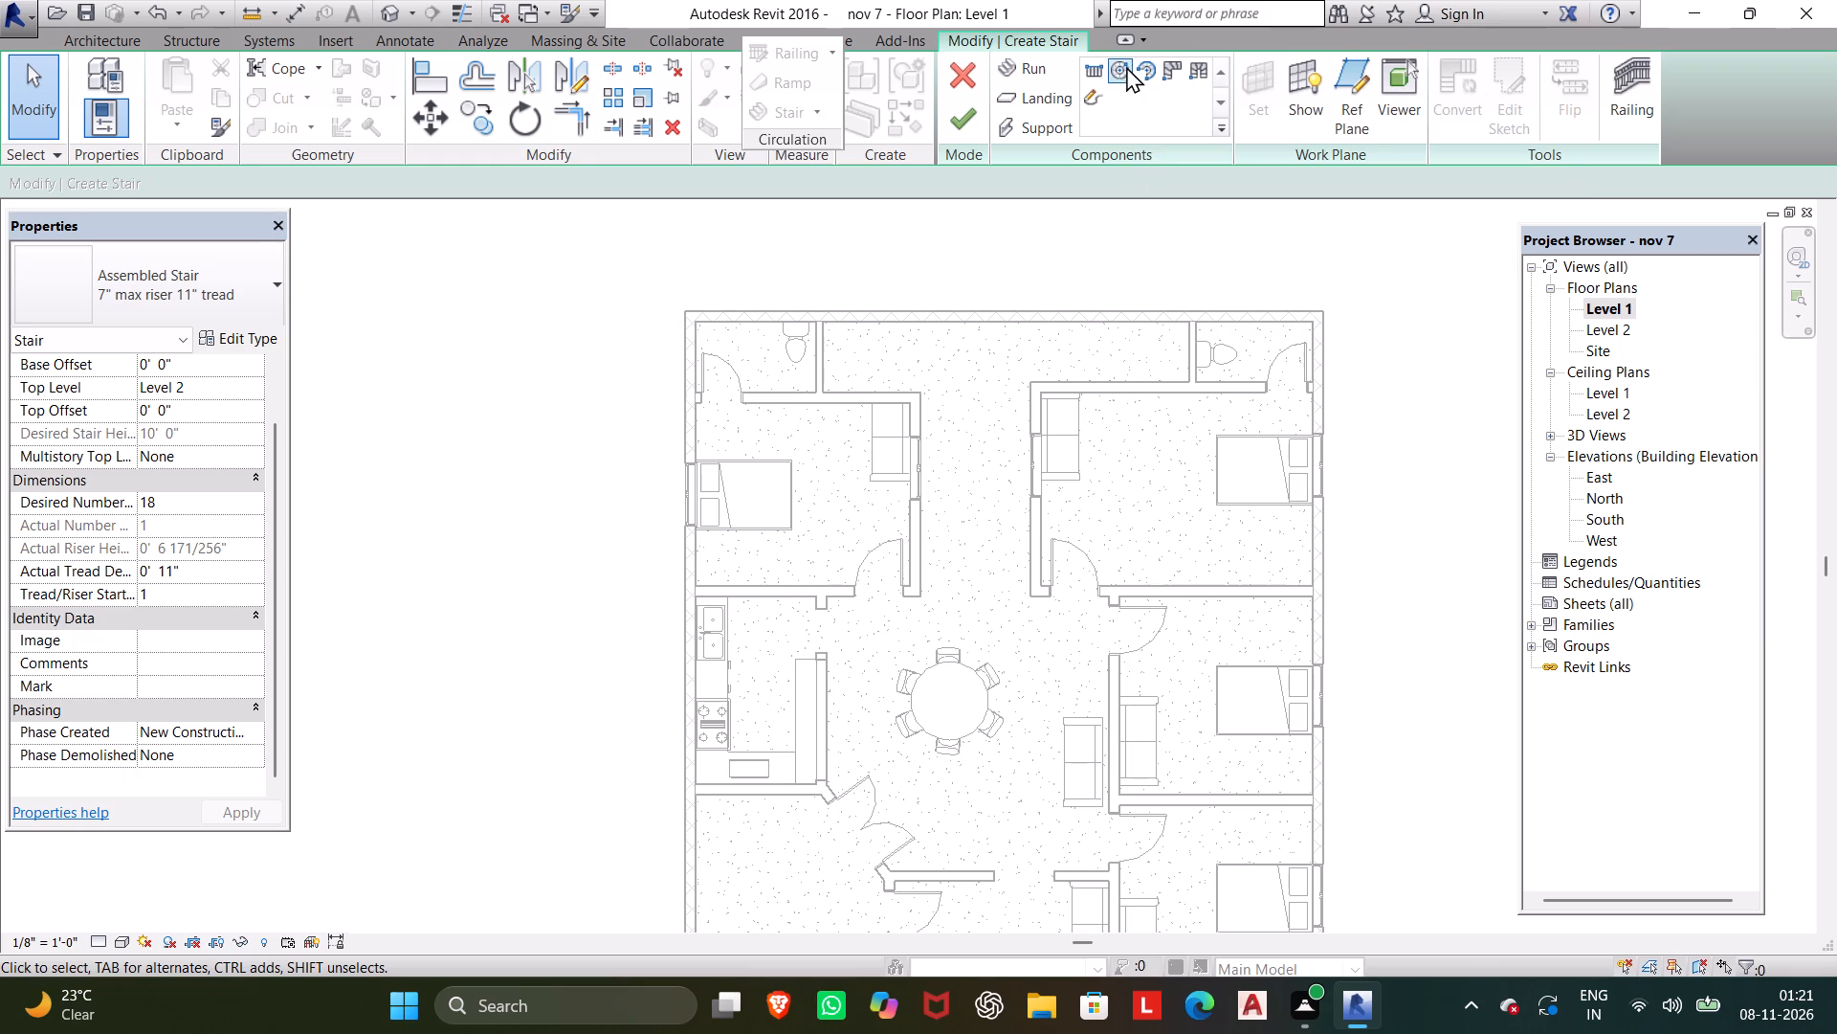
Place a straight, 3' wide stair run with 18 risers horizontally outside the house, beyond its upper-right corner in plan.
{"action": "scroll", "coordinate": [447, 536], "scroll_direction": "down", "scroll_amount": 2}
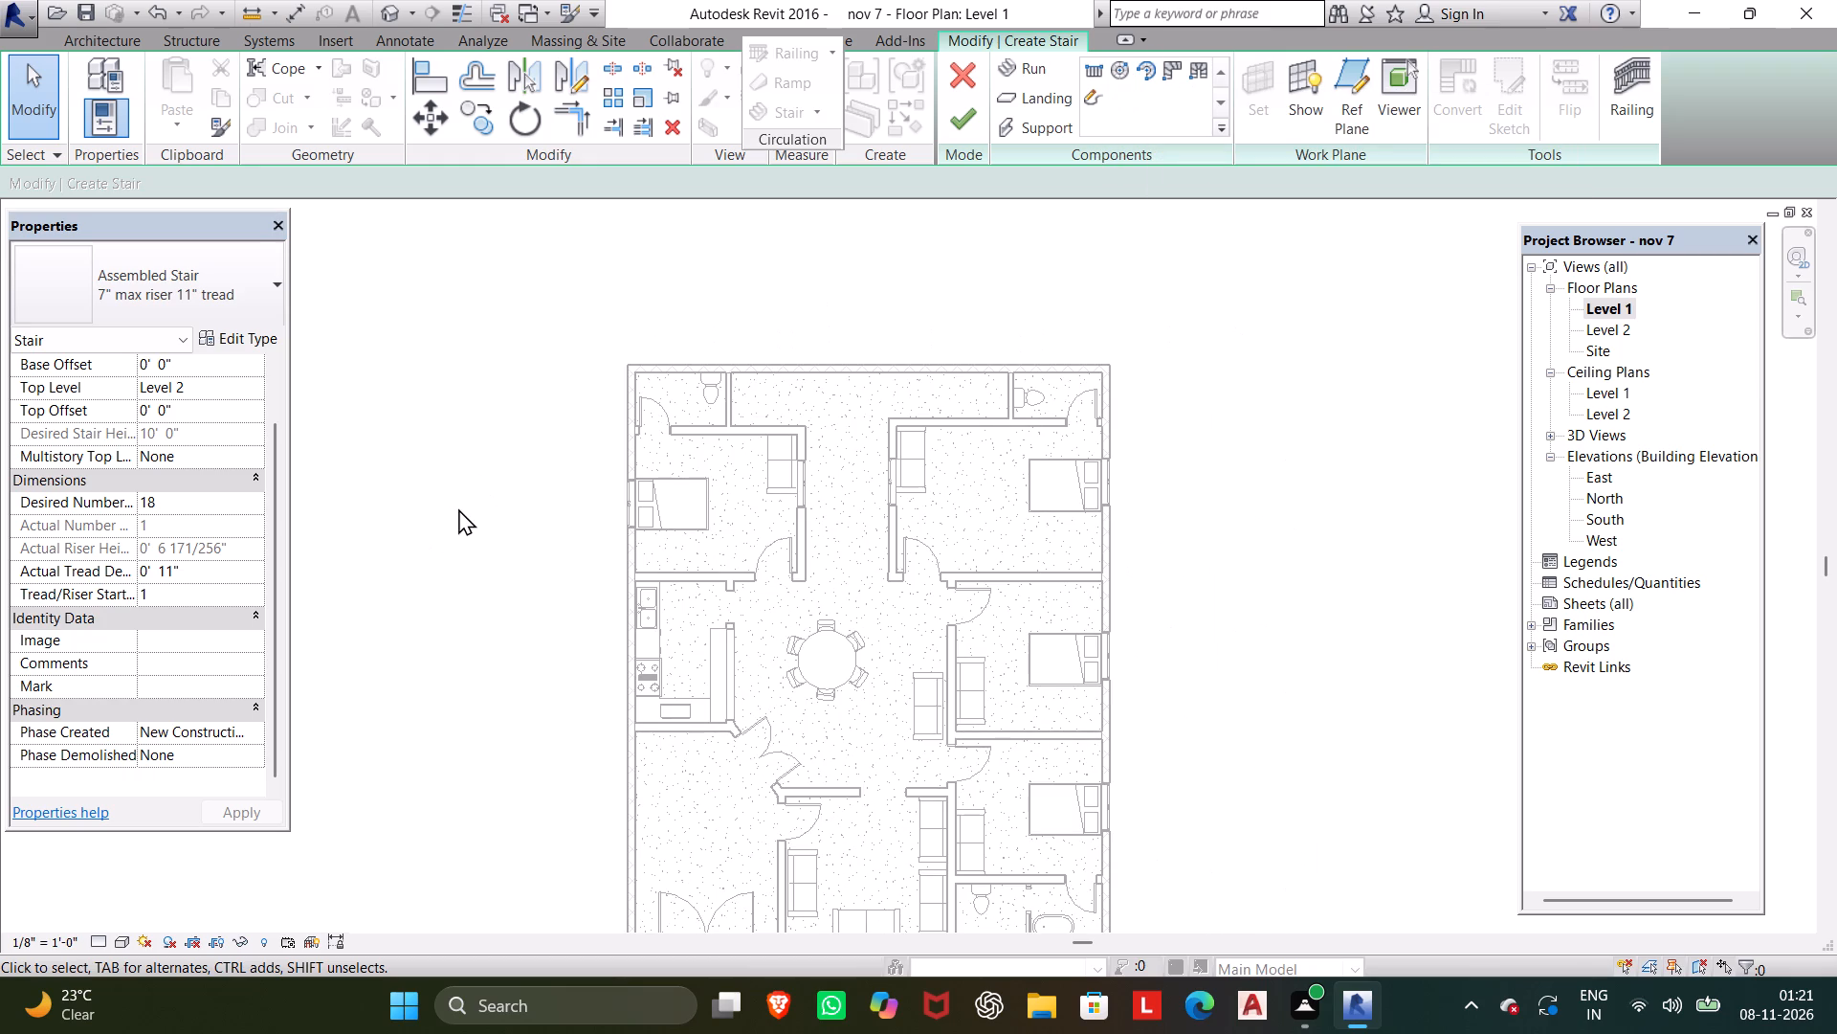
{"action": "scroll", "coordinate": [459, 541], "scroll_direction": "down", "scroll_amount": 1}
{"action": "middle_click_drag", "start_coordinate": [457, 541], "coordinate": [530, 532]}
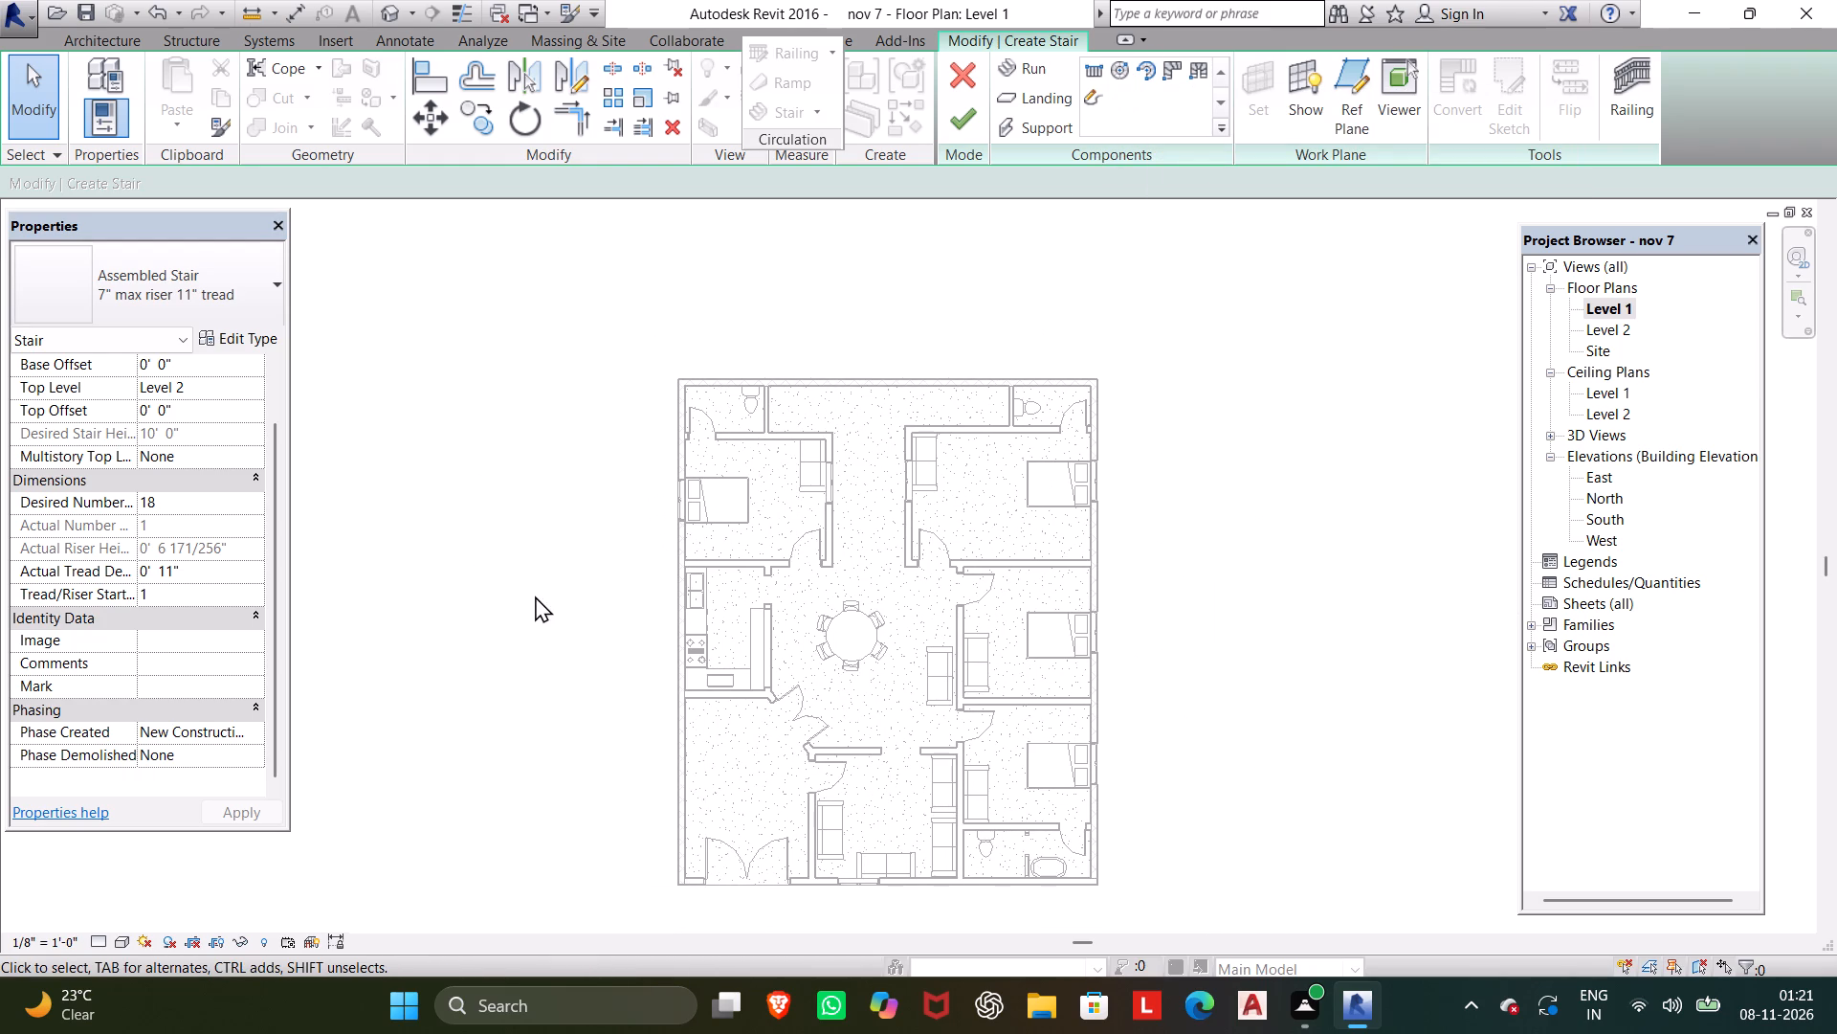
{"action": "scroll", "coordinate": [467, 710], "scroll_direction": "down", "scroll_amount": 2}
{"action": "middle_click", "coordinate": [467, 710]}
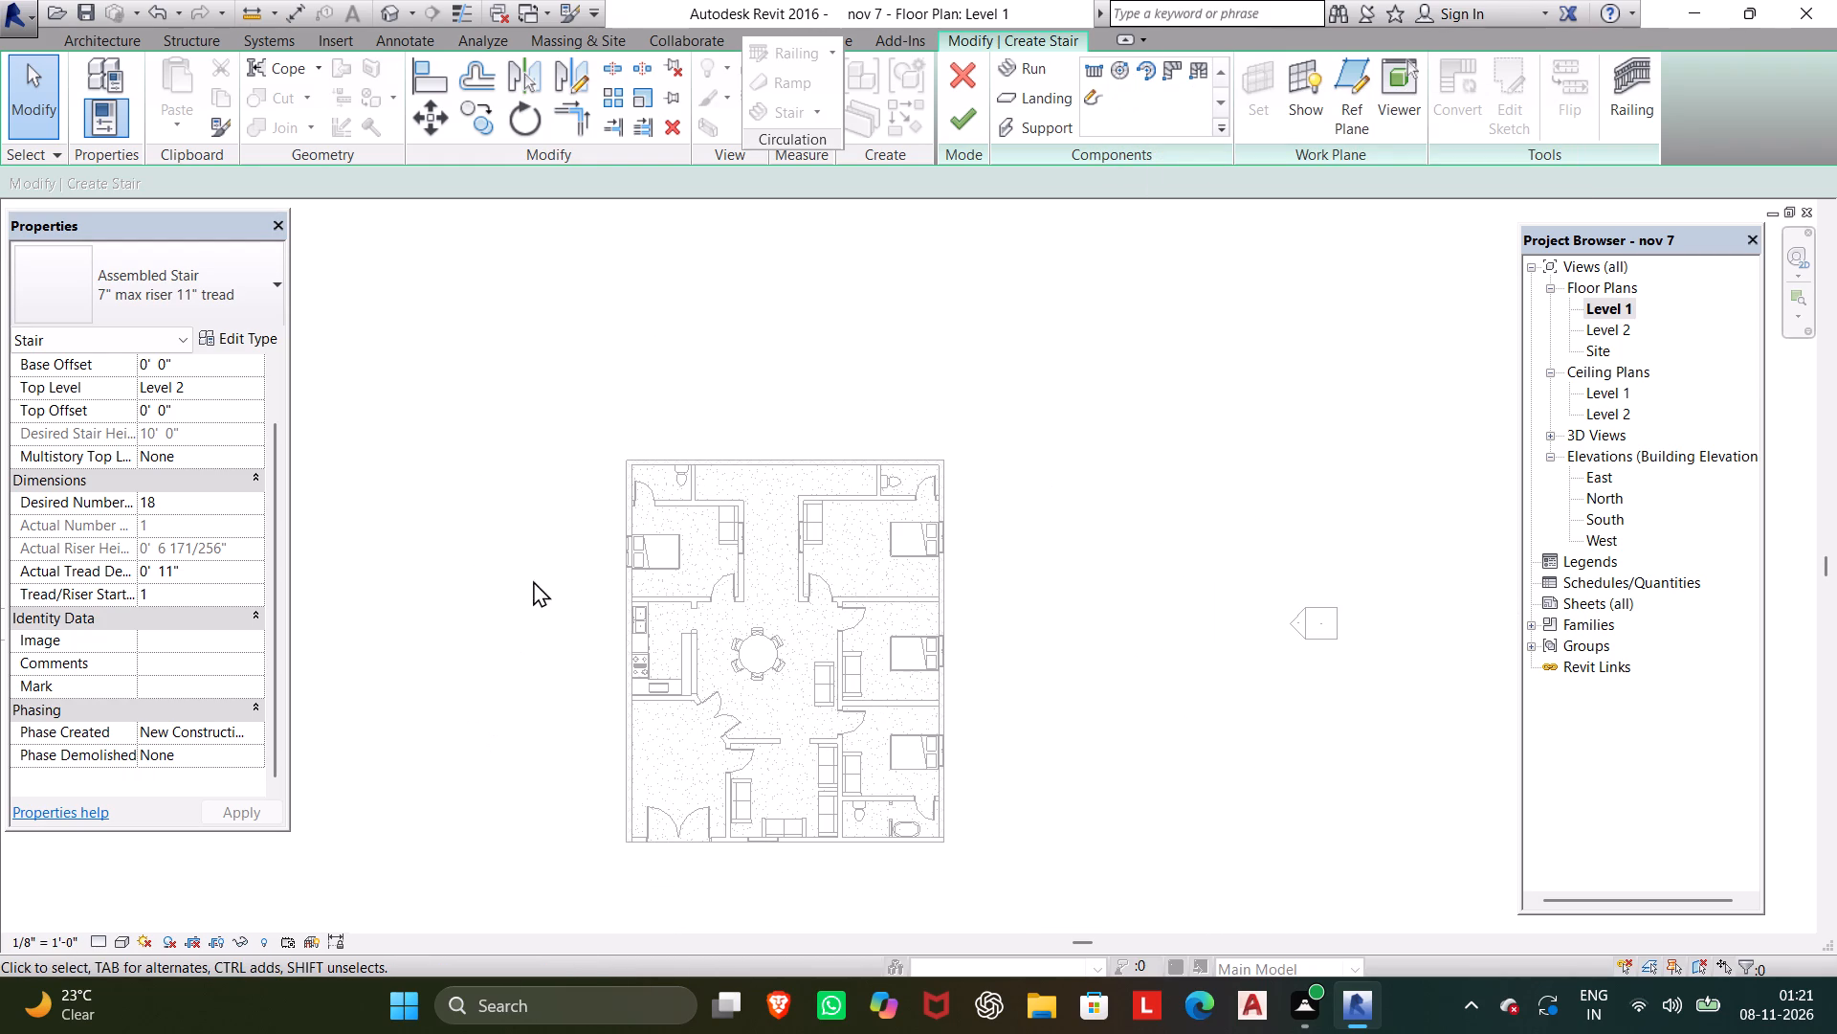
{"action": "left_click", "coordinate": [1017, 74]}
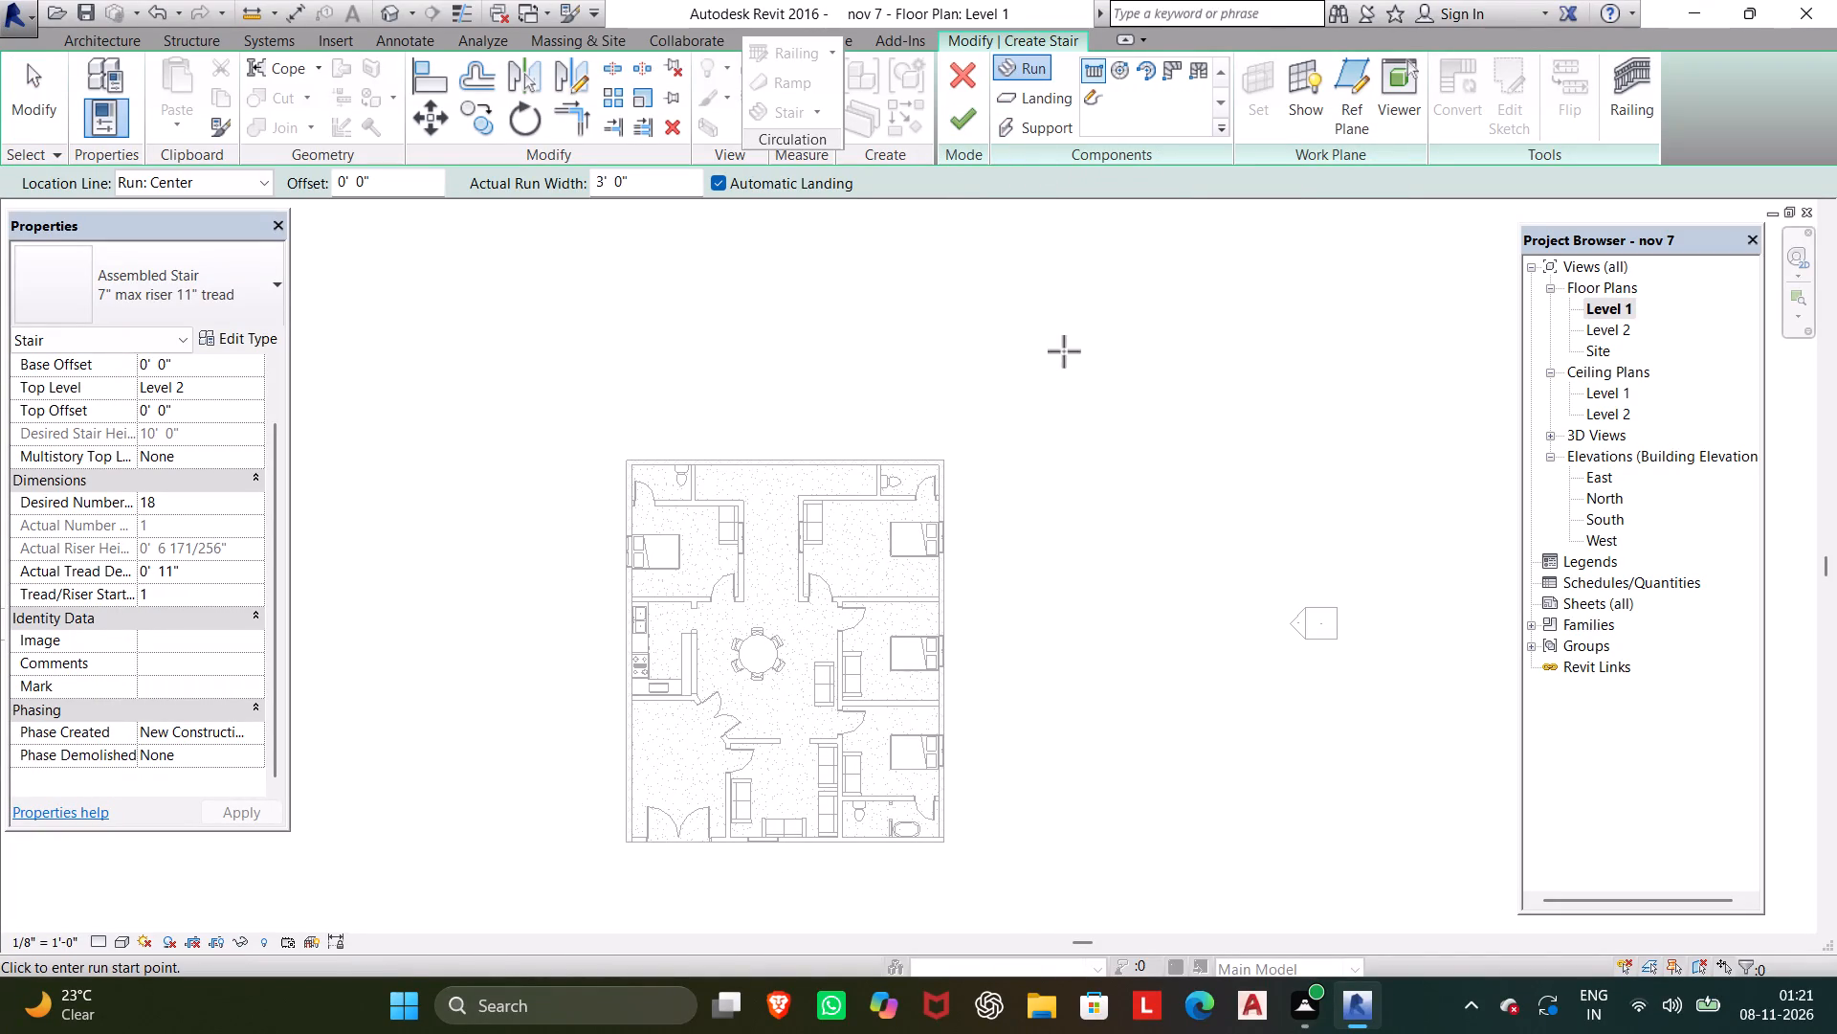
{"action": "left_click", "coordinate": [1045, 341]}
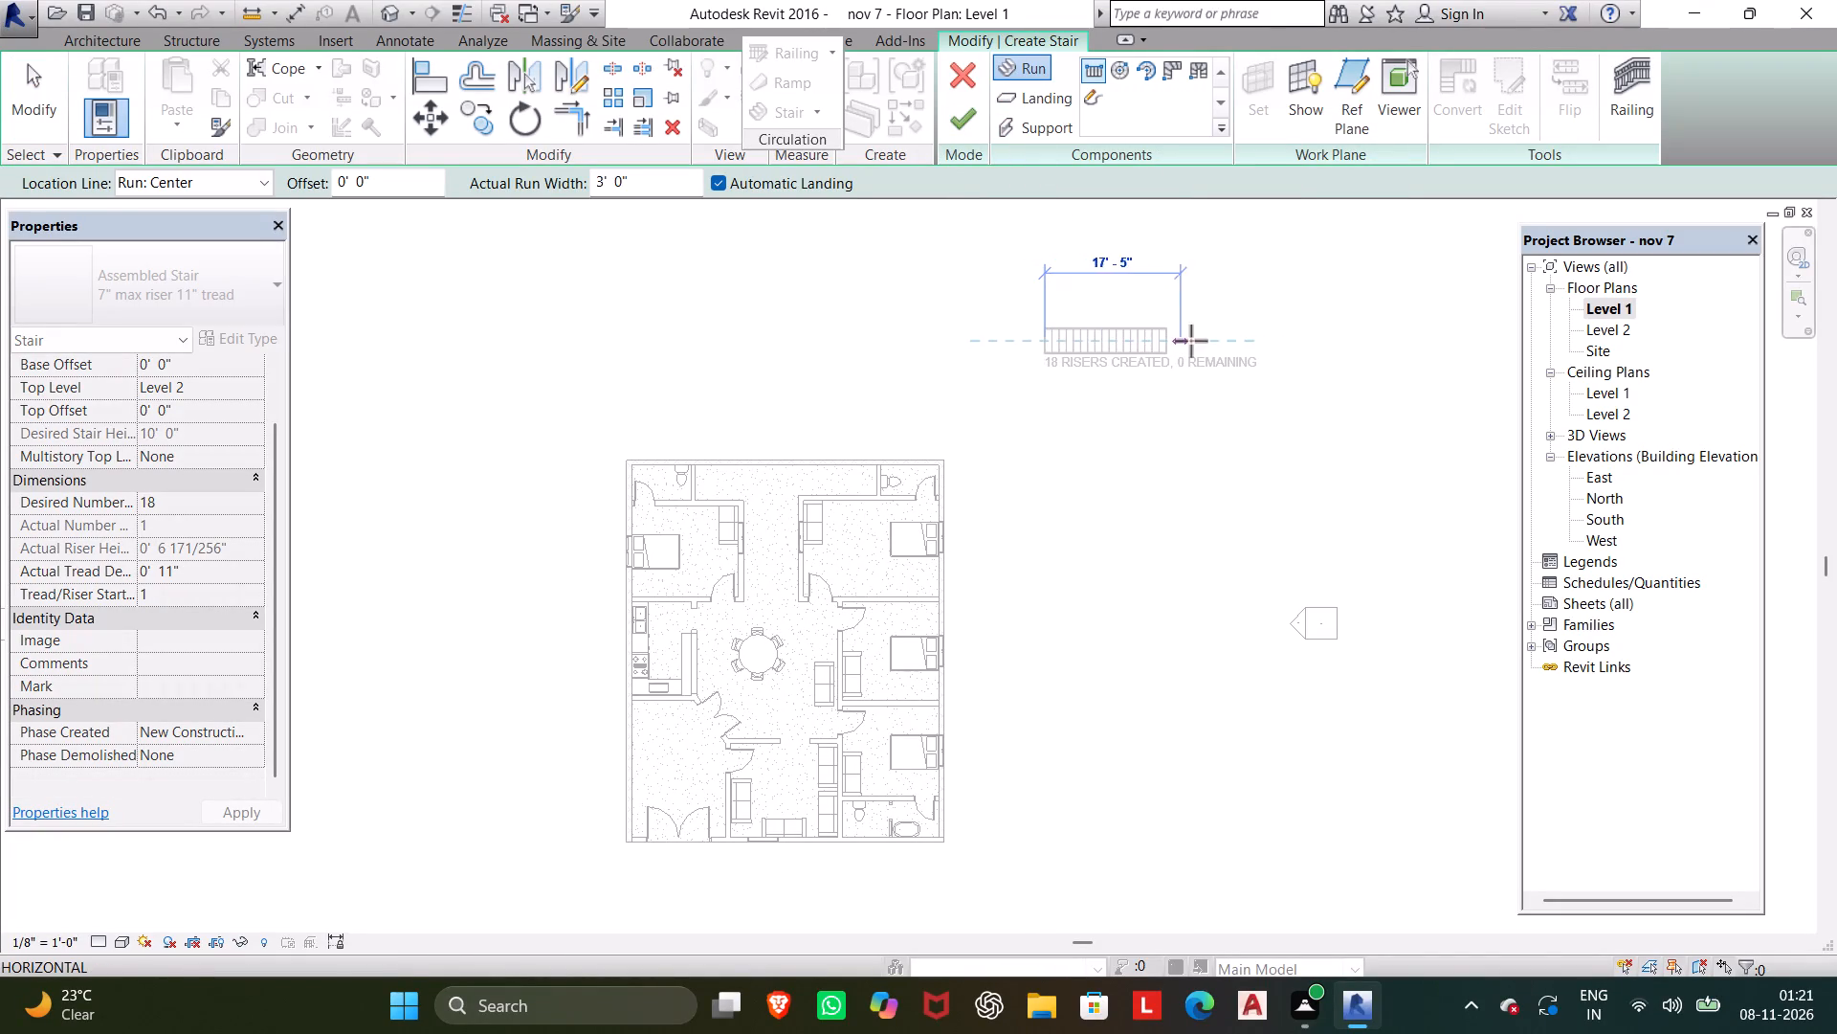
{"action": "left_click", "coordinate": [1193, 349]}
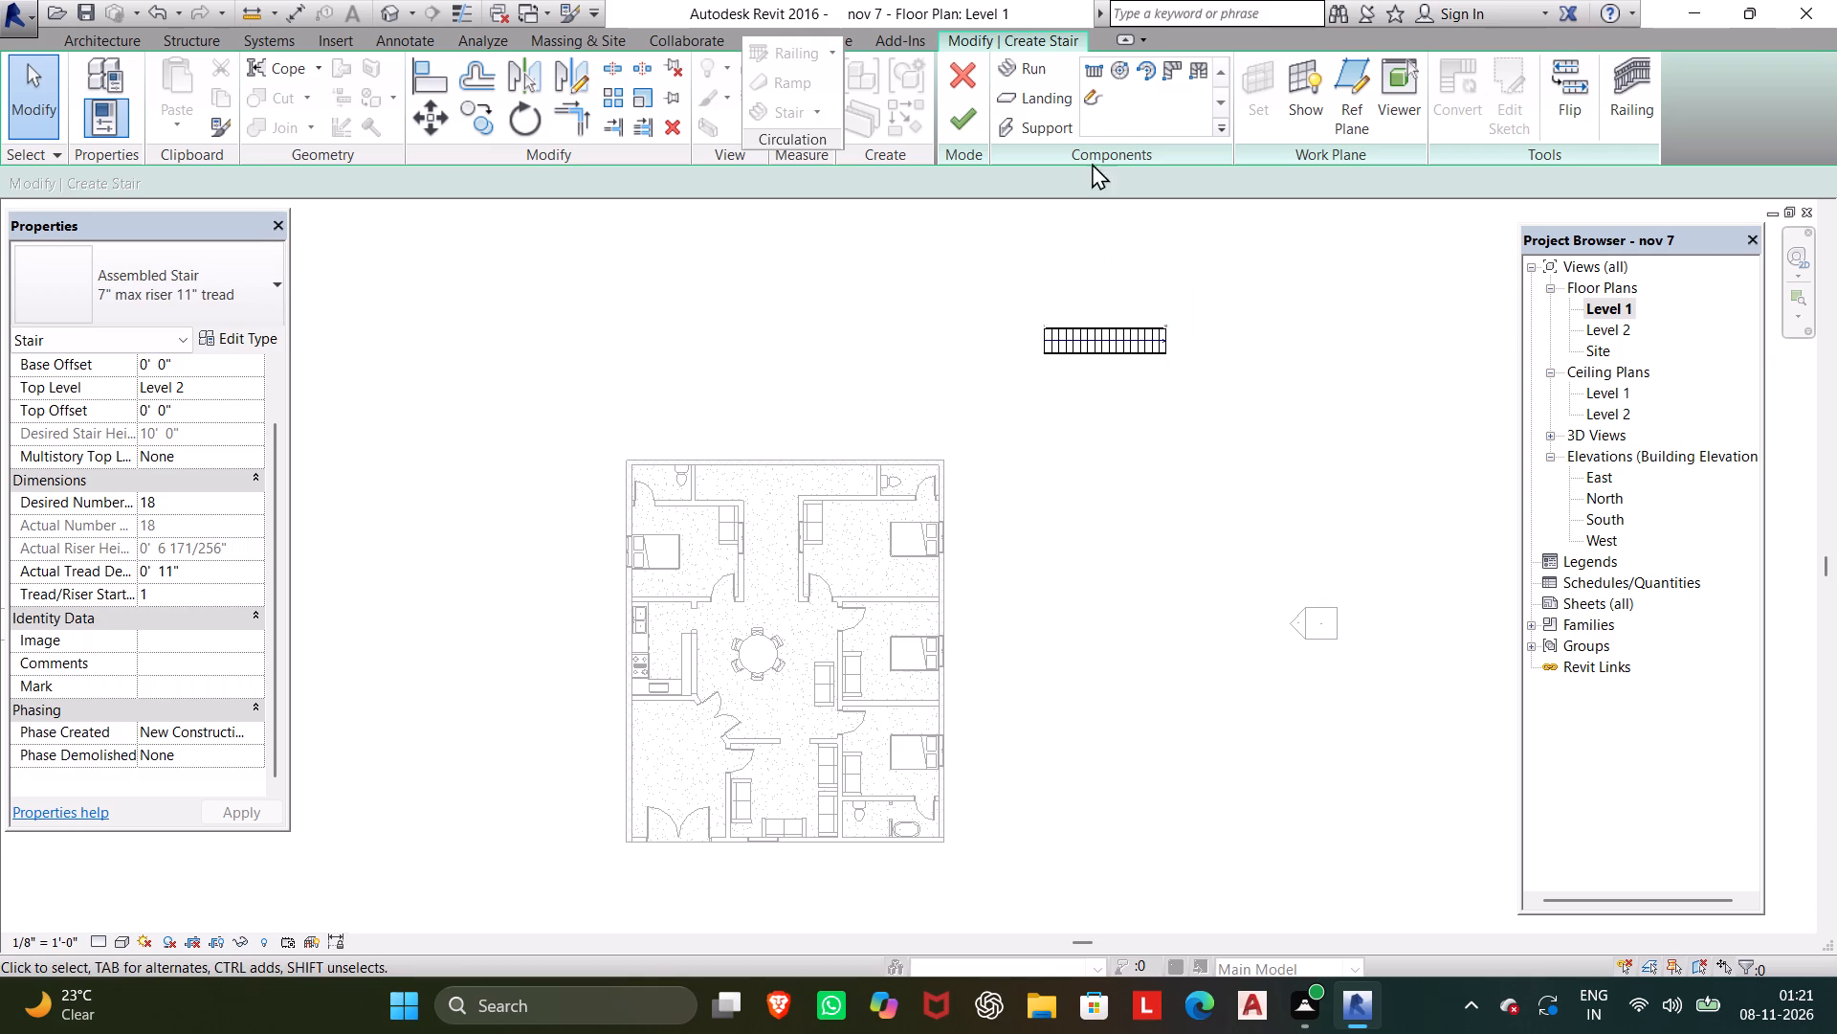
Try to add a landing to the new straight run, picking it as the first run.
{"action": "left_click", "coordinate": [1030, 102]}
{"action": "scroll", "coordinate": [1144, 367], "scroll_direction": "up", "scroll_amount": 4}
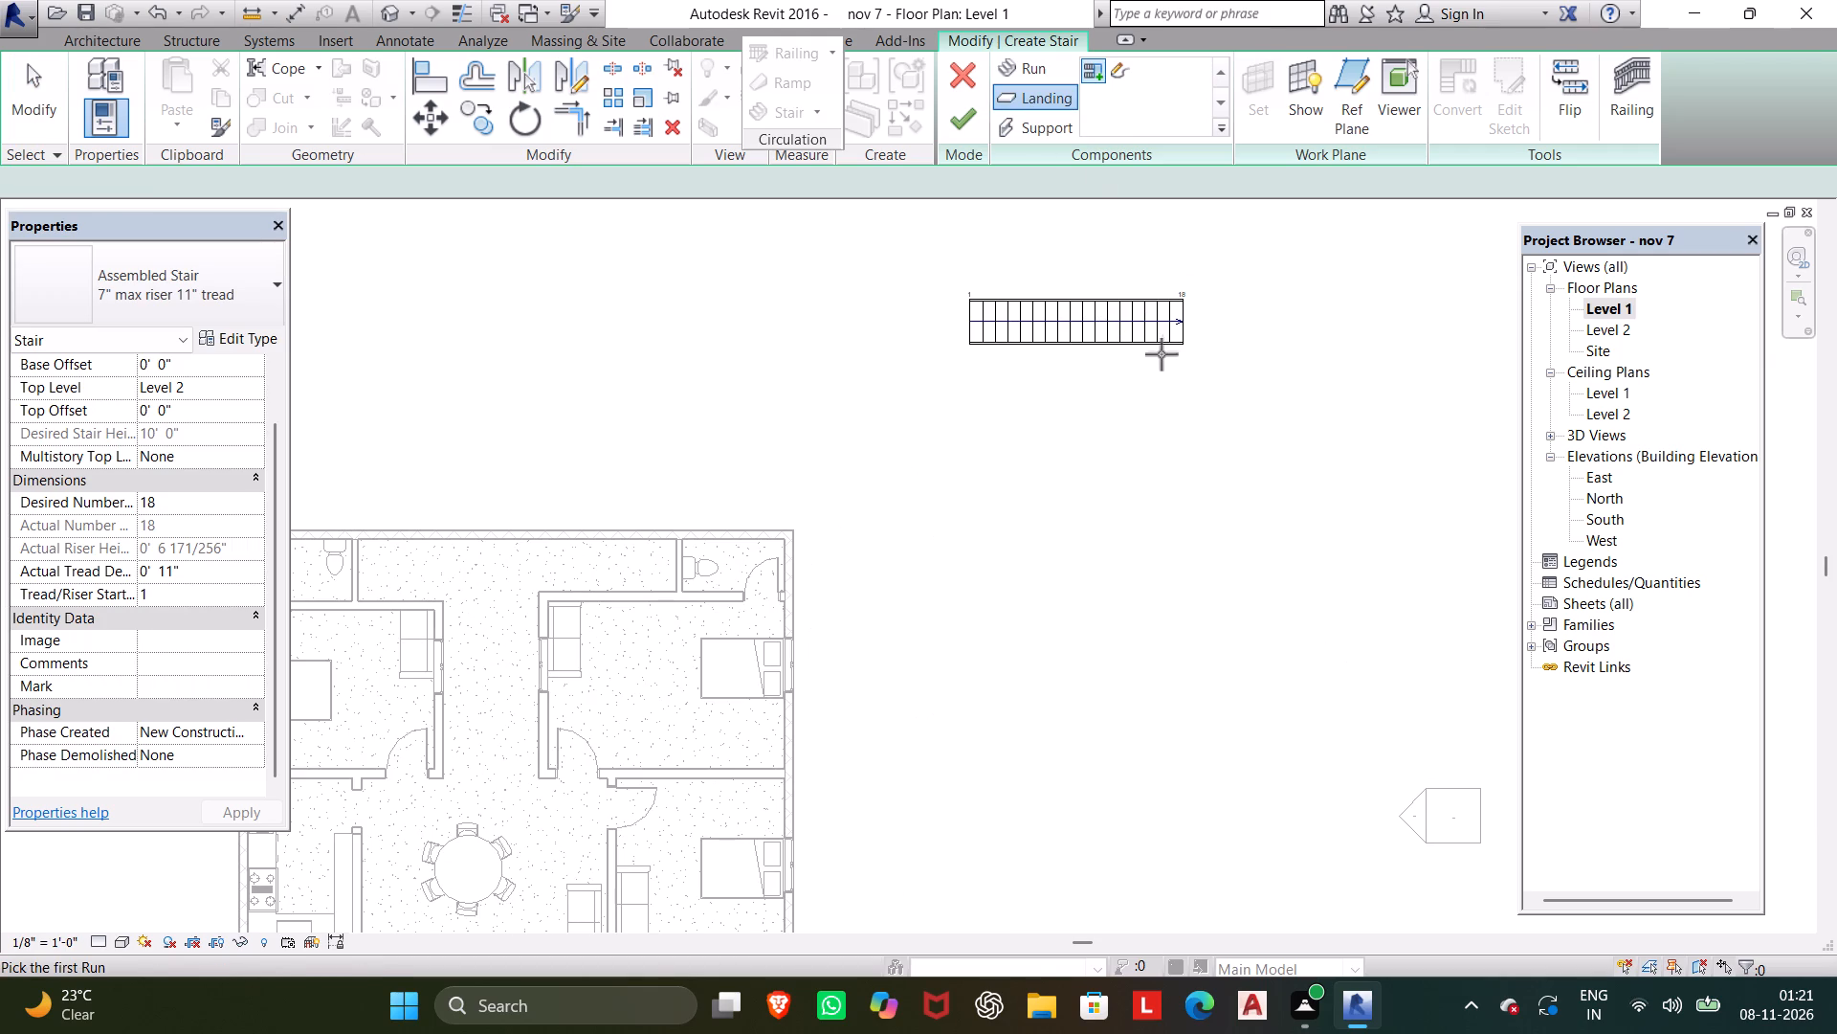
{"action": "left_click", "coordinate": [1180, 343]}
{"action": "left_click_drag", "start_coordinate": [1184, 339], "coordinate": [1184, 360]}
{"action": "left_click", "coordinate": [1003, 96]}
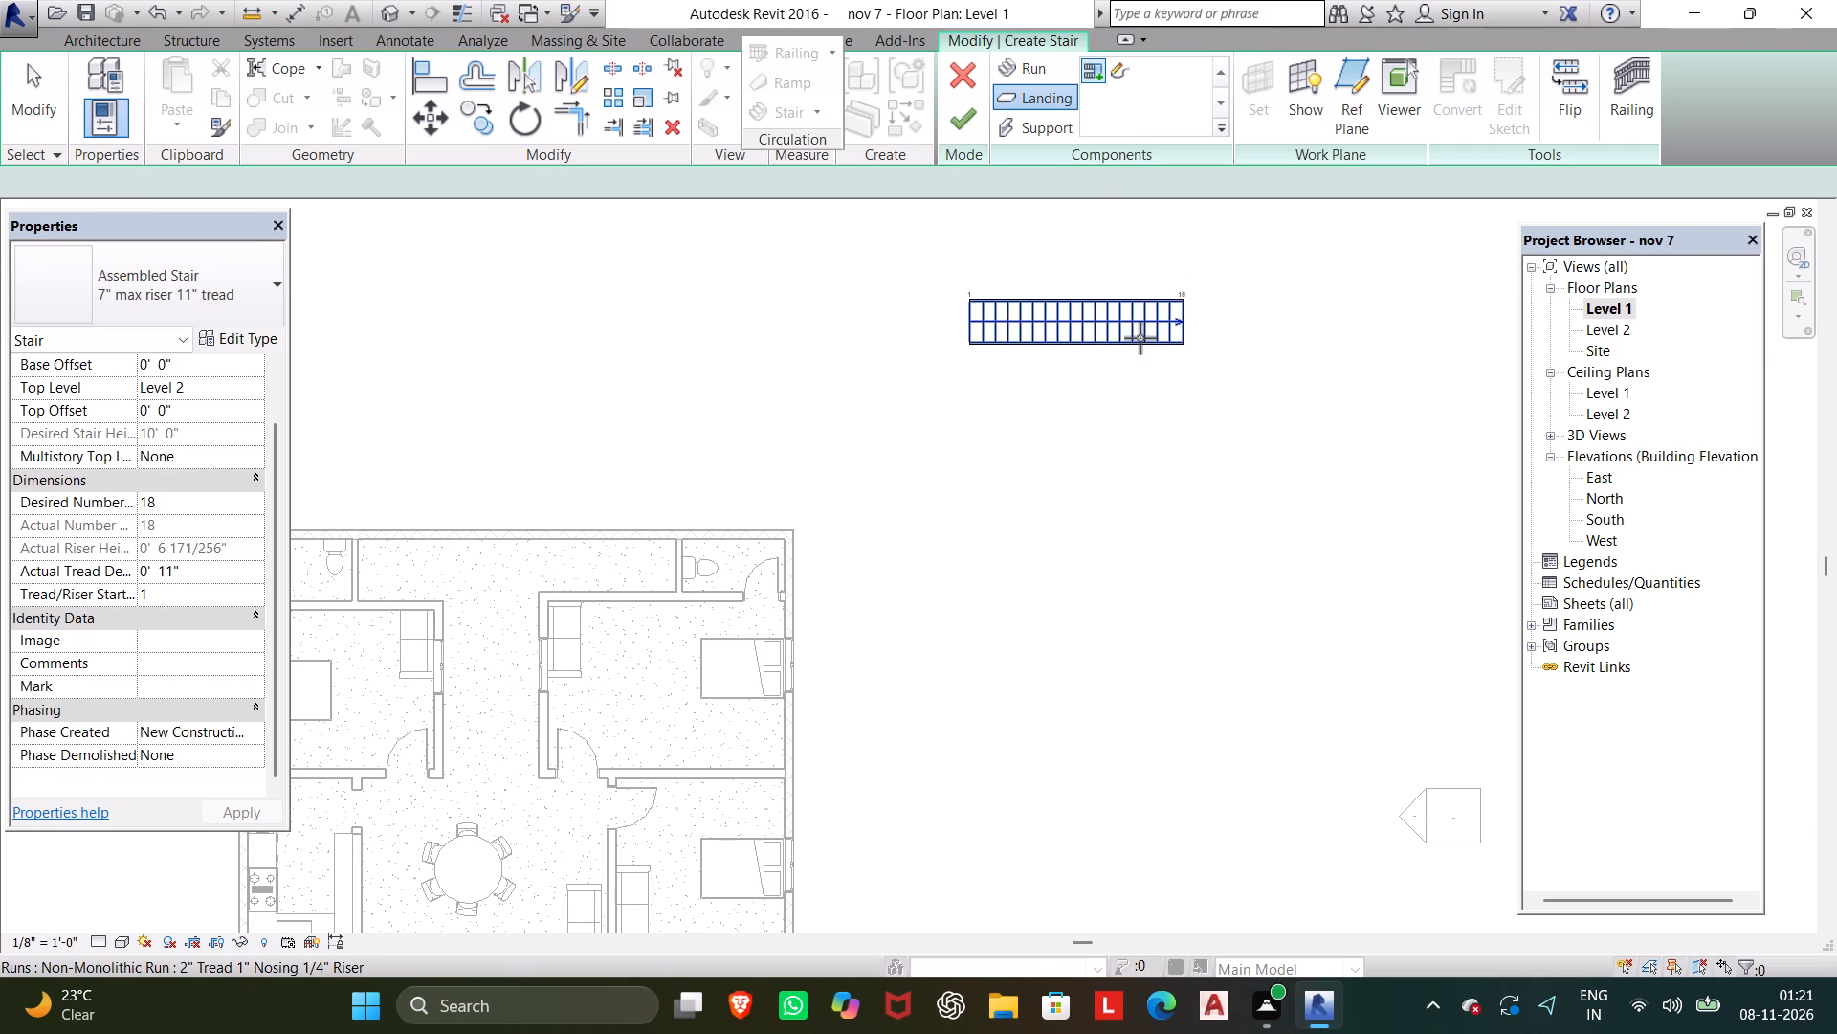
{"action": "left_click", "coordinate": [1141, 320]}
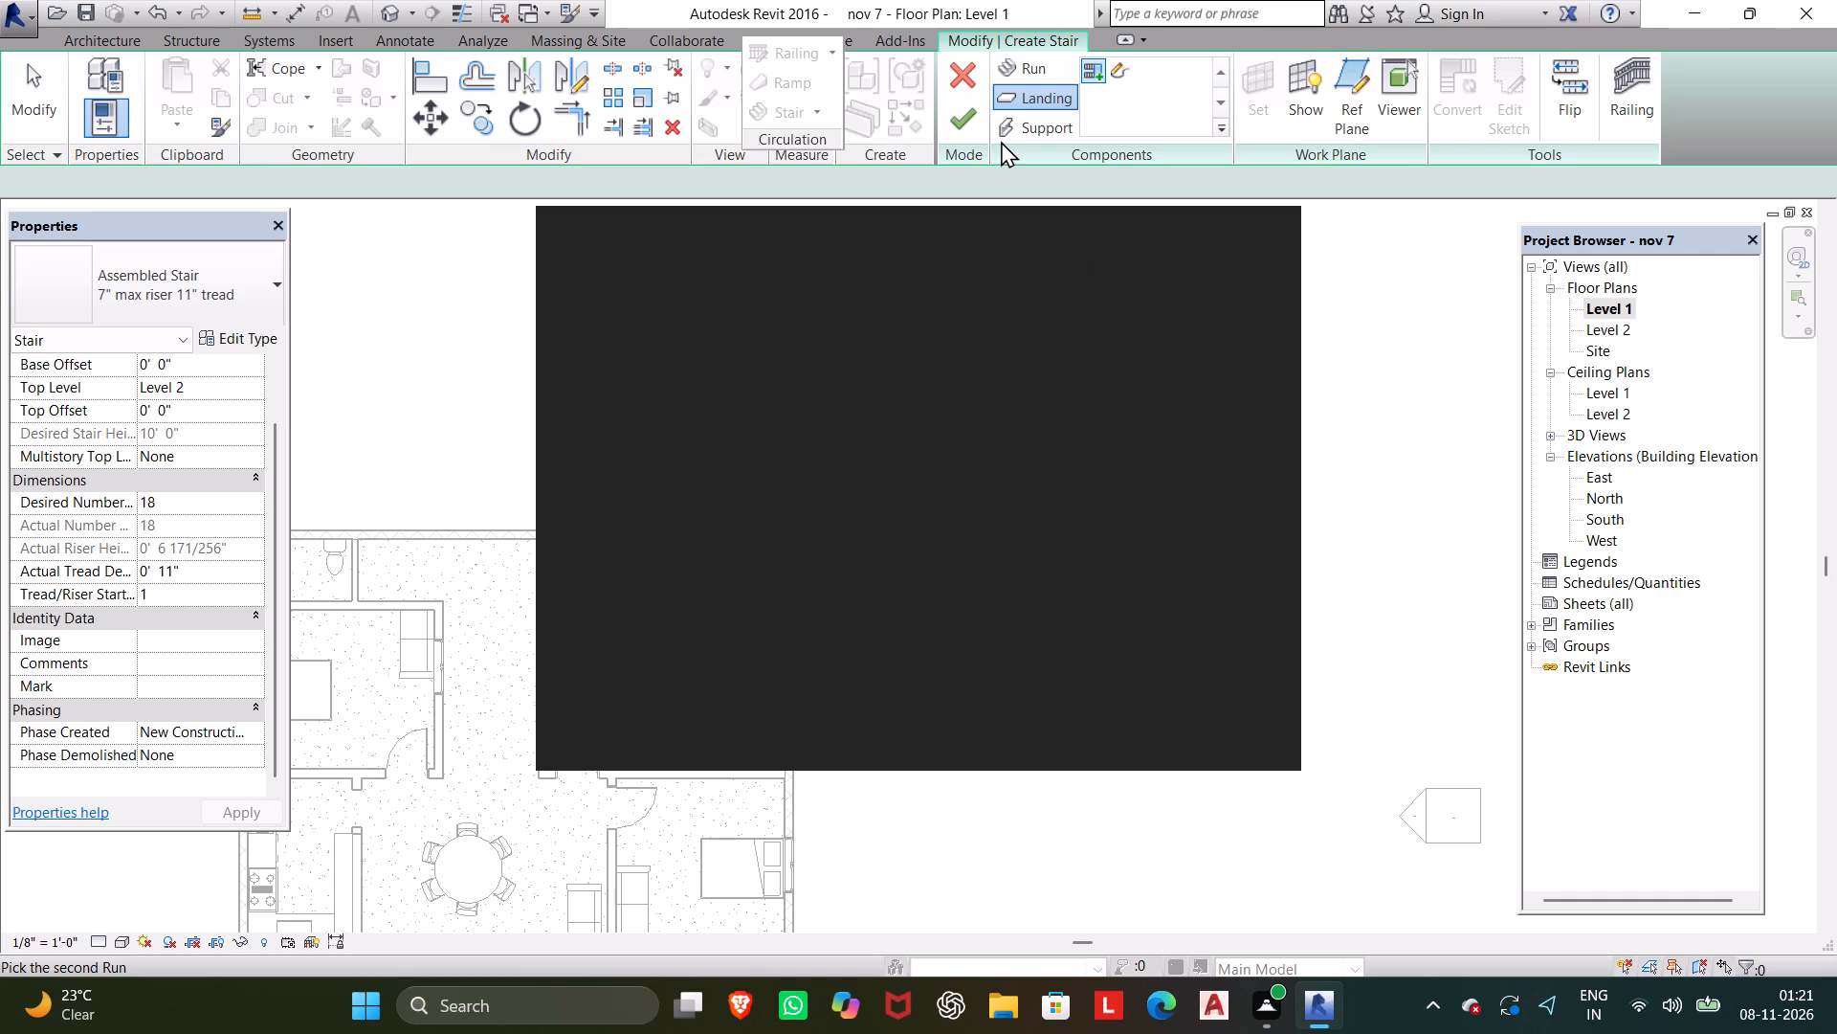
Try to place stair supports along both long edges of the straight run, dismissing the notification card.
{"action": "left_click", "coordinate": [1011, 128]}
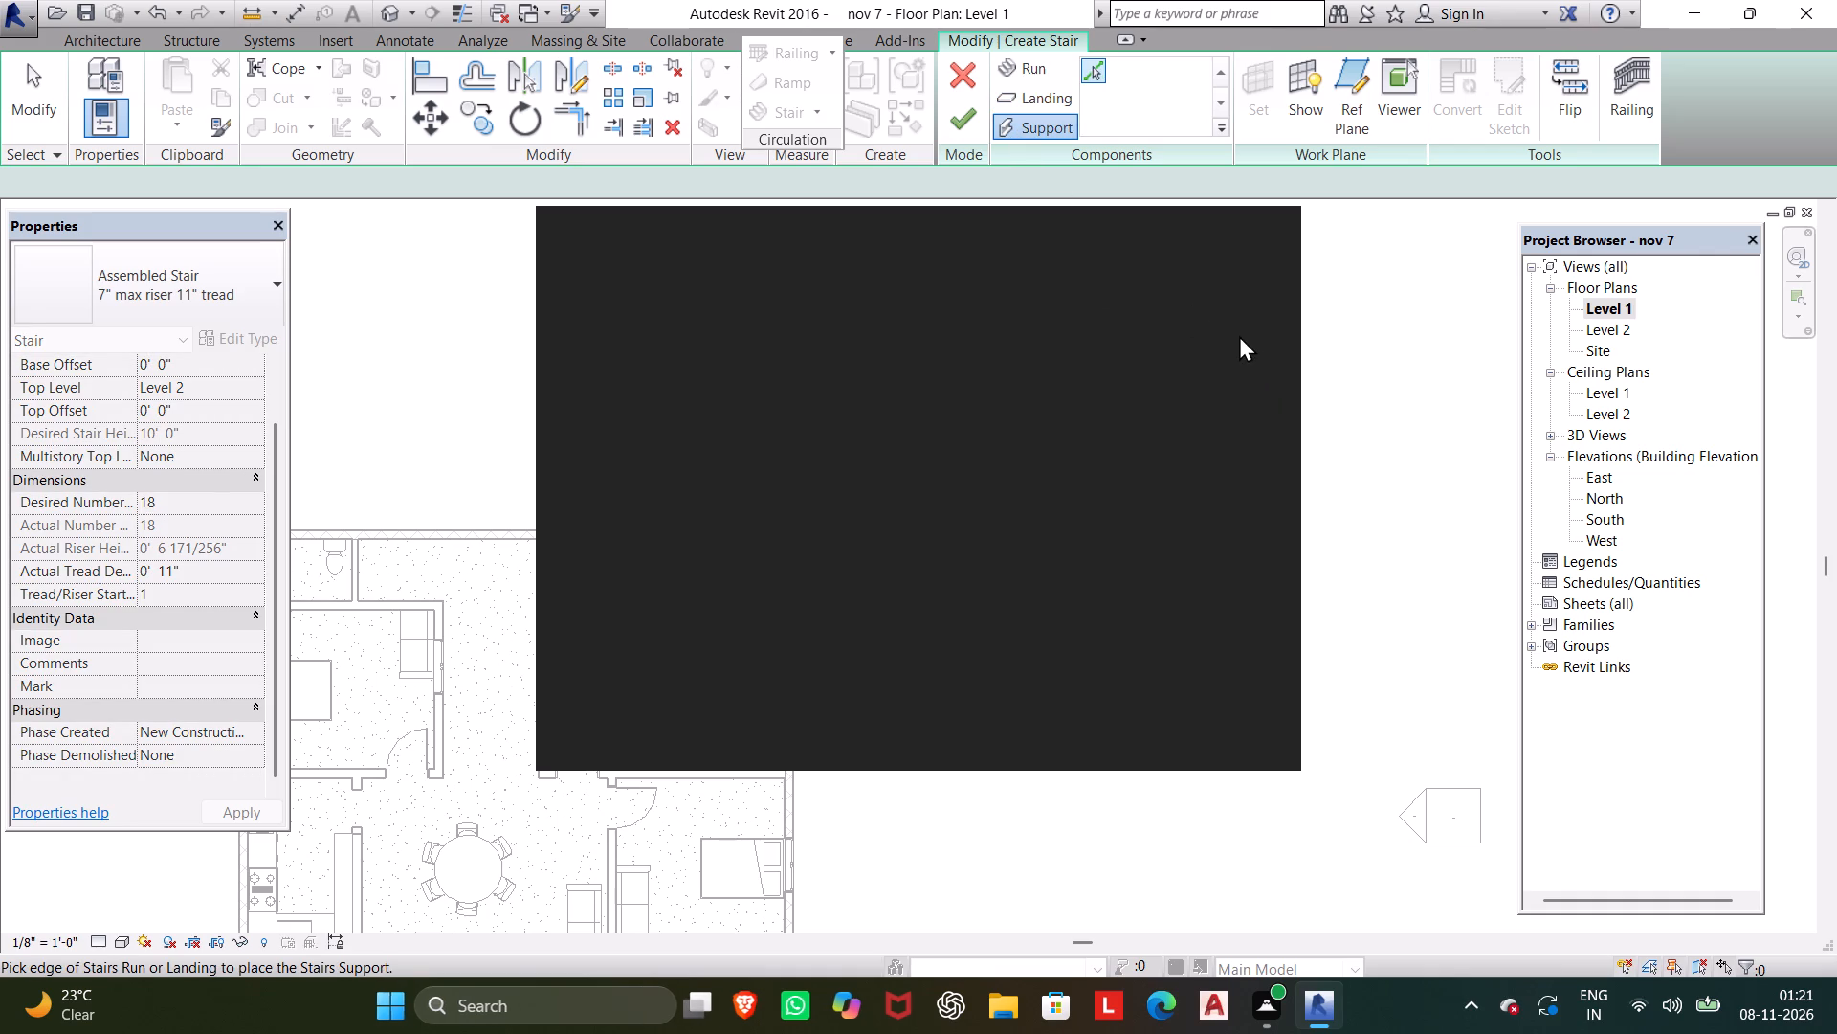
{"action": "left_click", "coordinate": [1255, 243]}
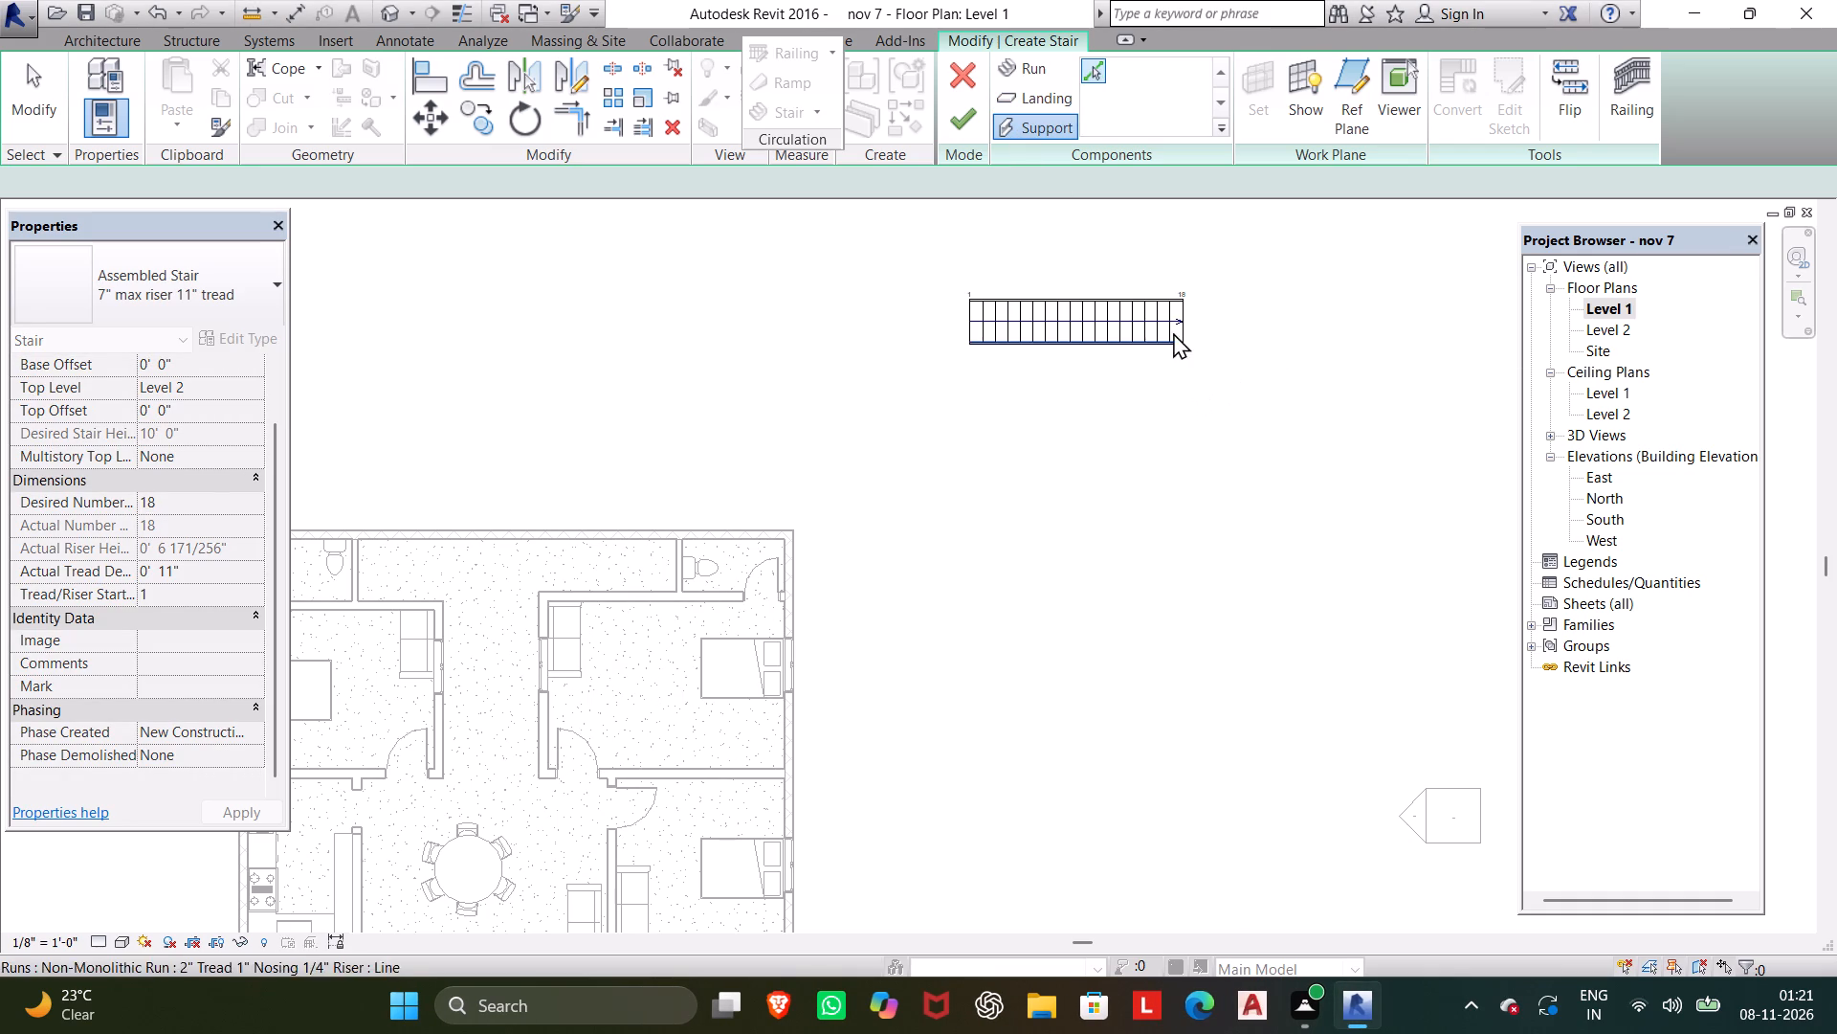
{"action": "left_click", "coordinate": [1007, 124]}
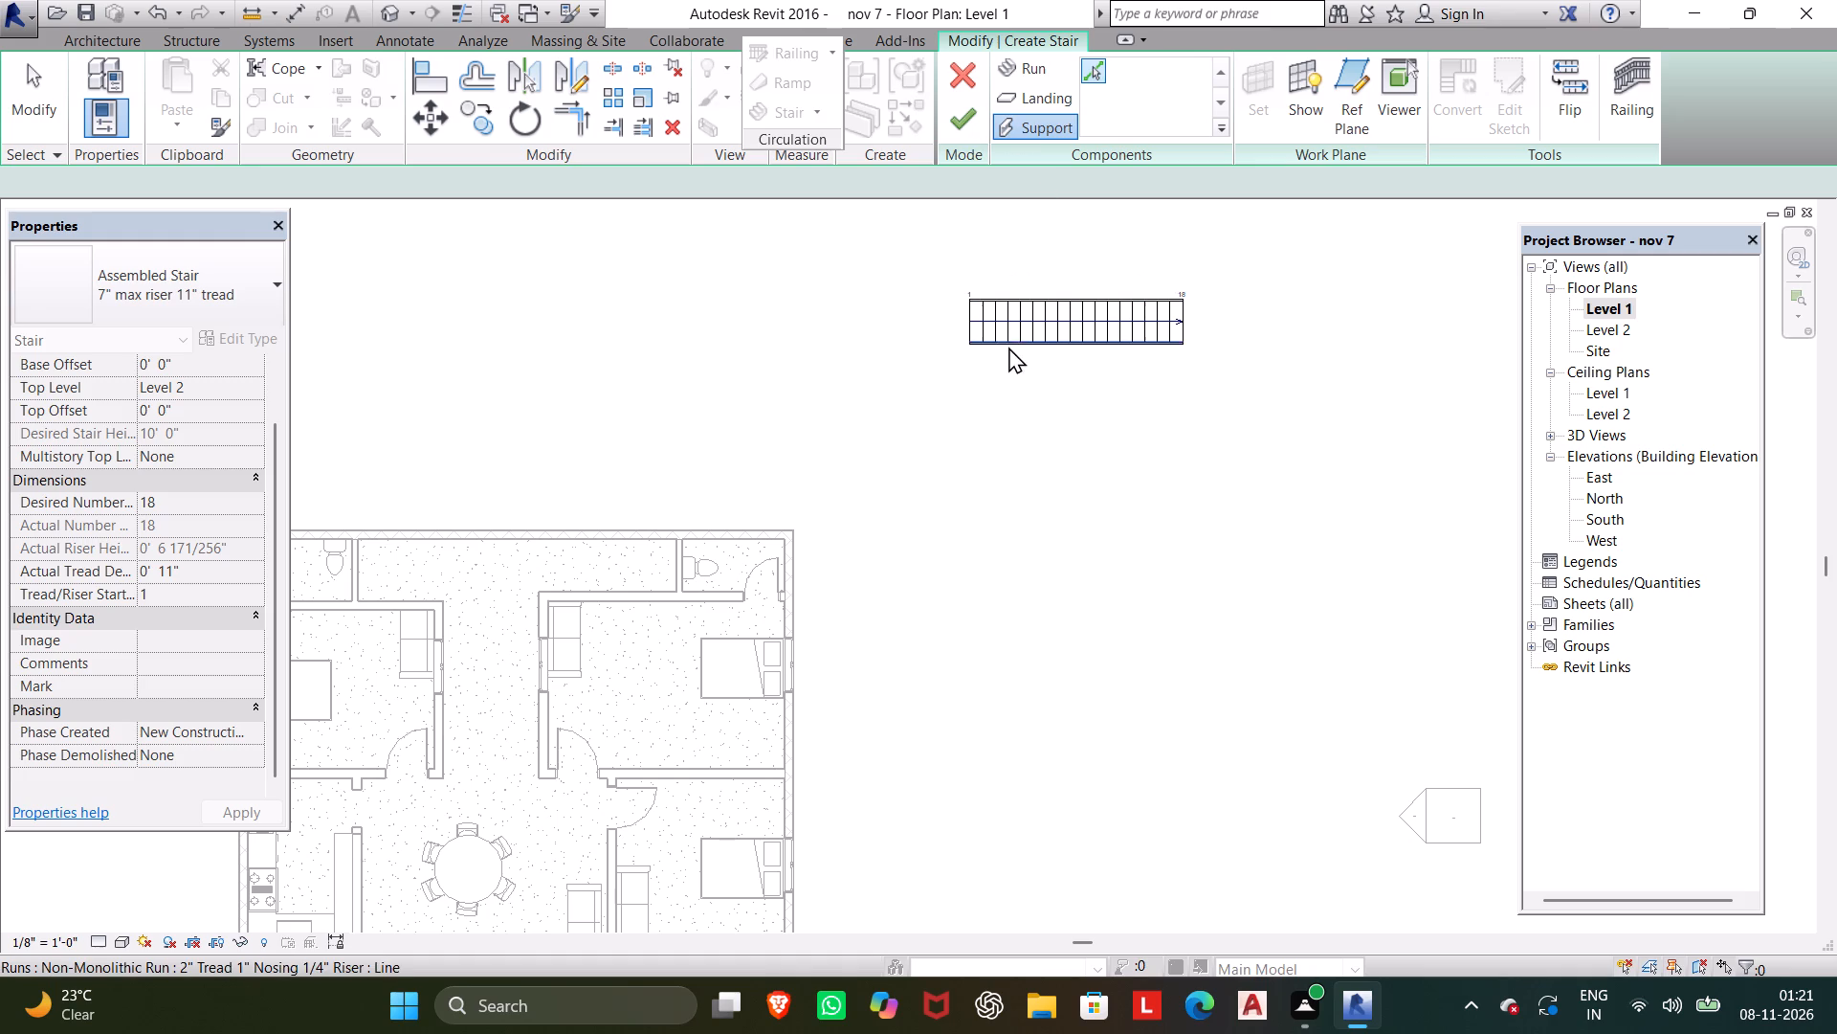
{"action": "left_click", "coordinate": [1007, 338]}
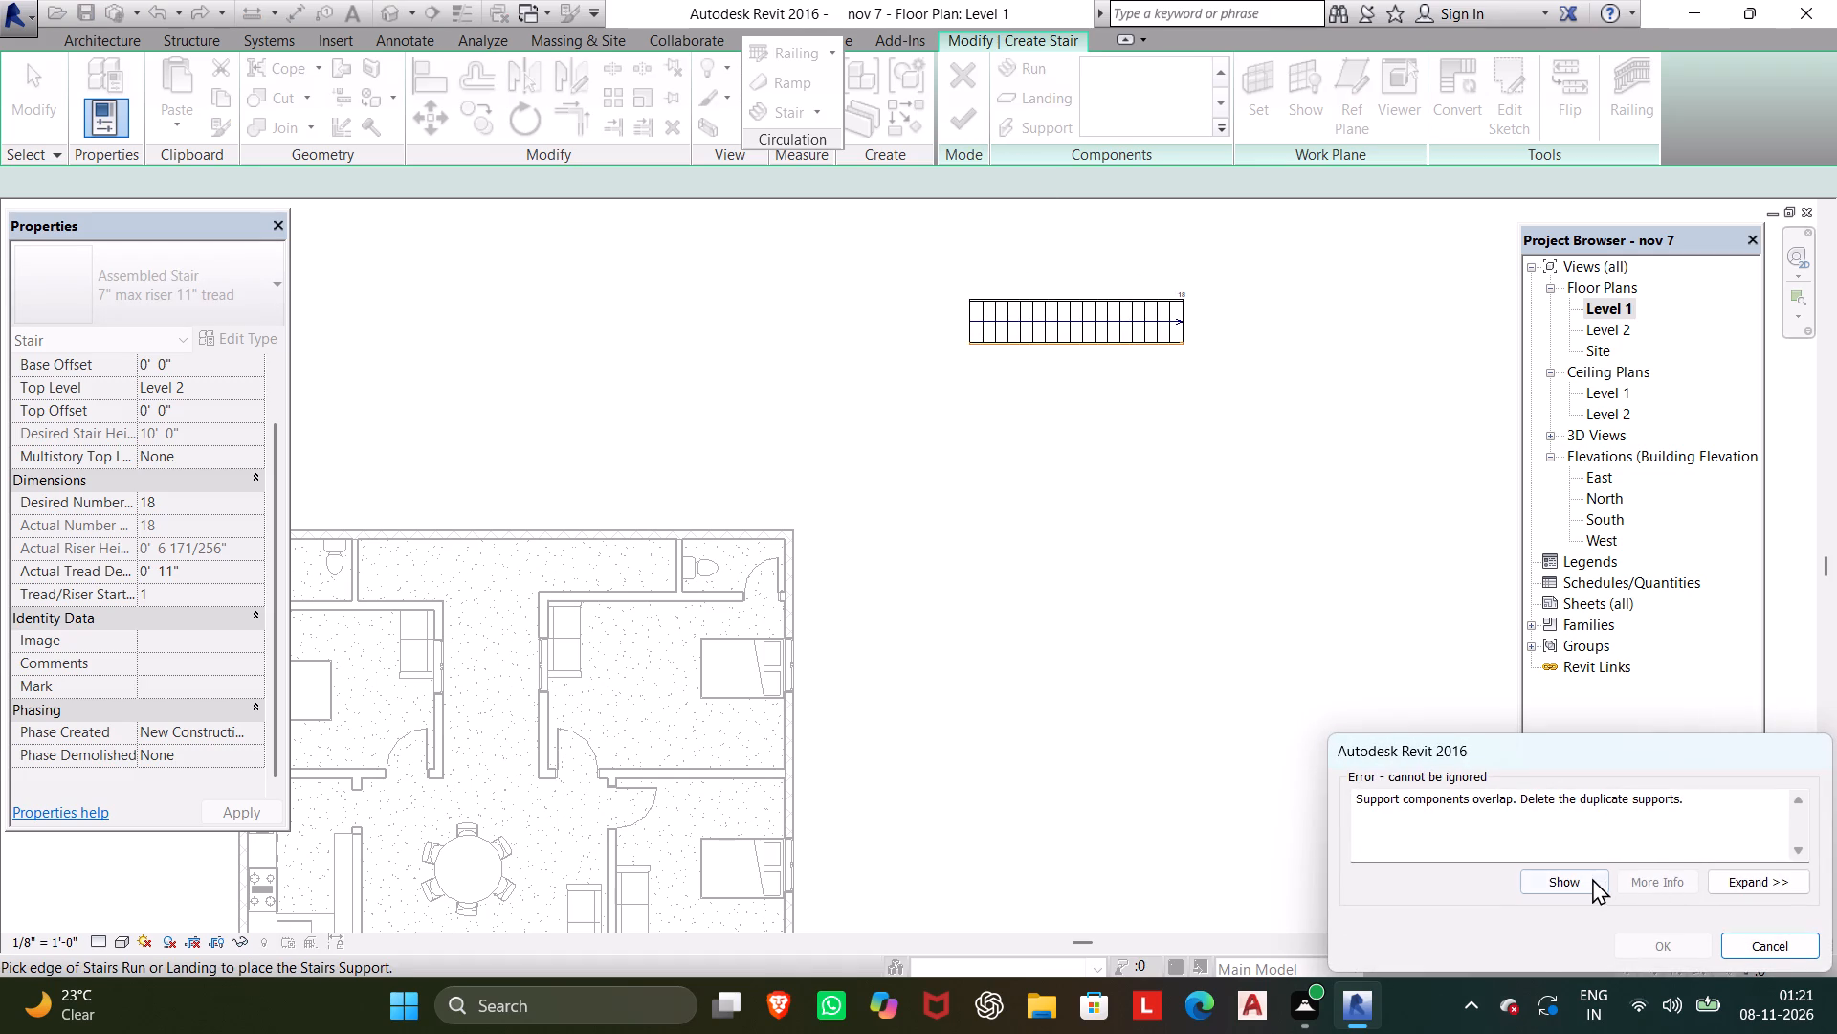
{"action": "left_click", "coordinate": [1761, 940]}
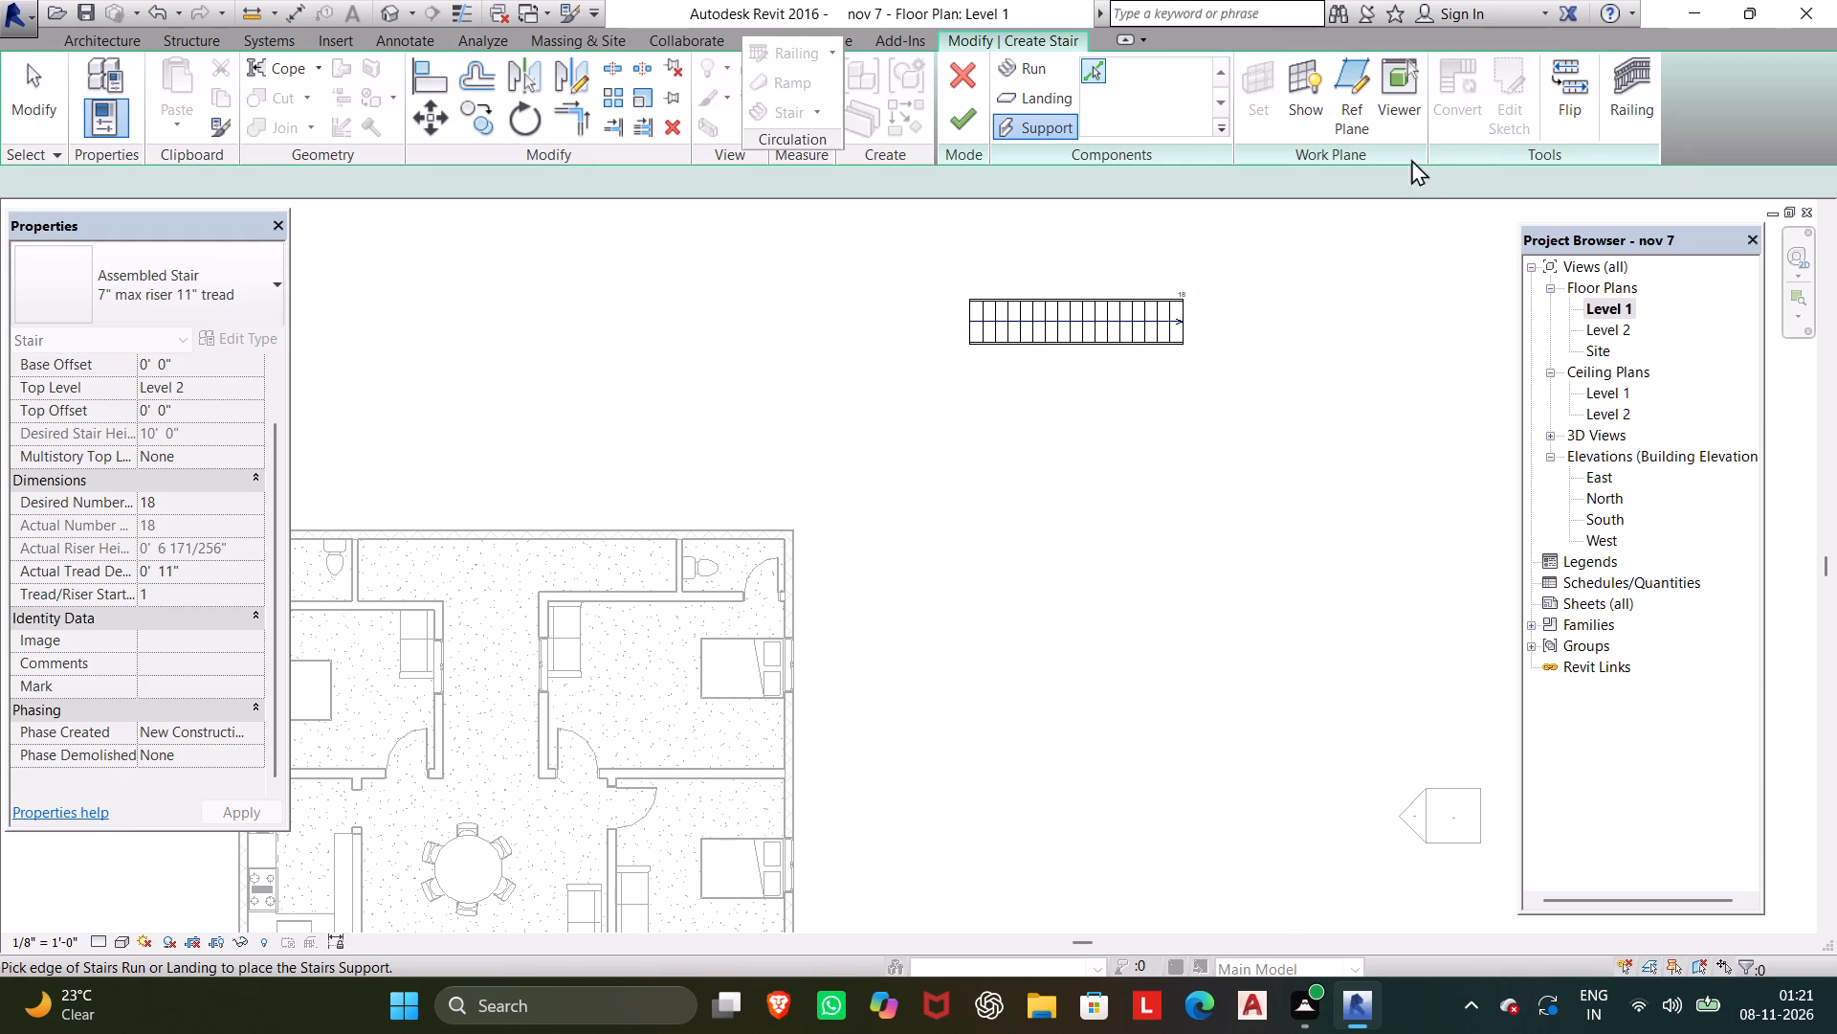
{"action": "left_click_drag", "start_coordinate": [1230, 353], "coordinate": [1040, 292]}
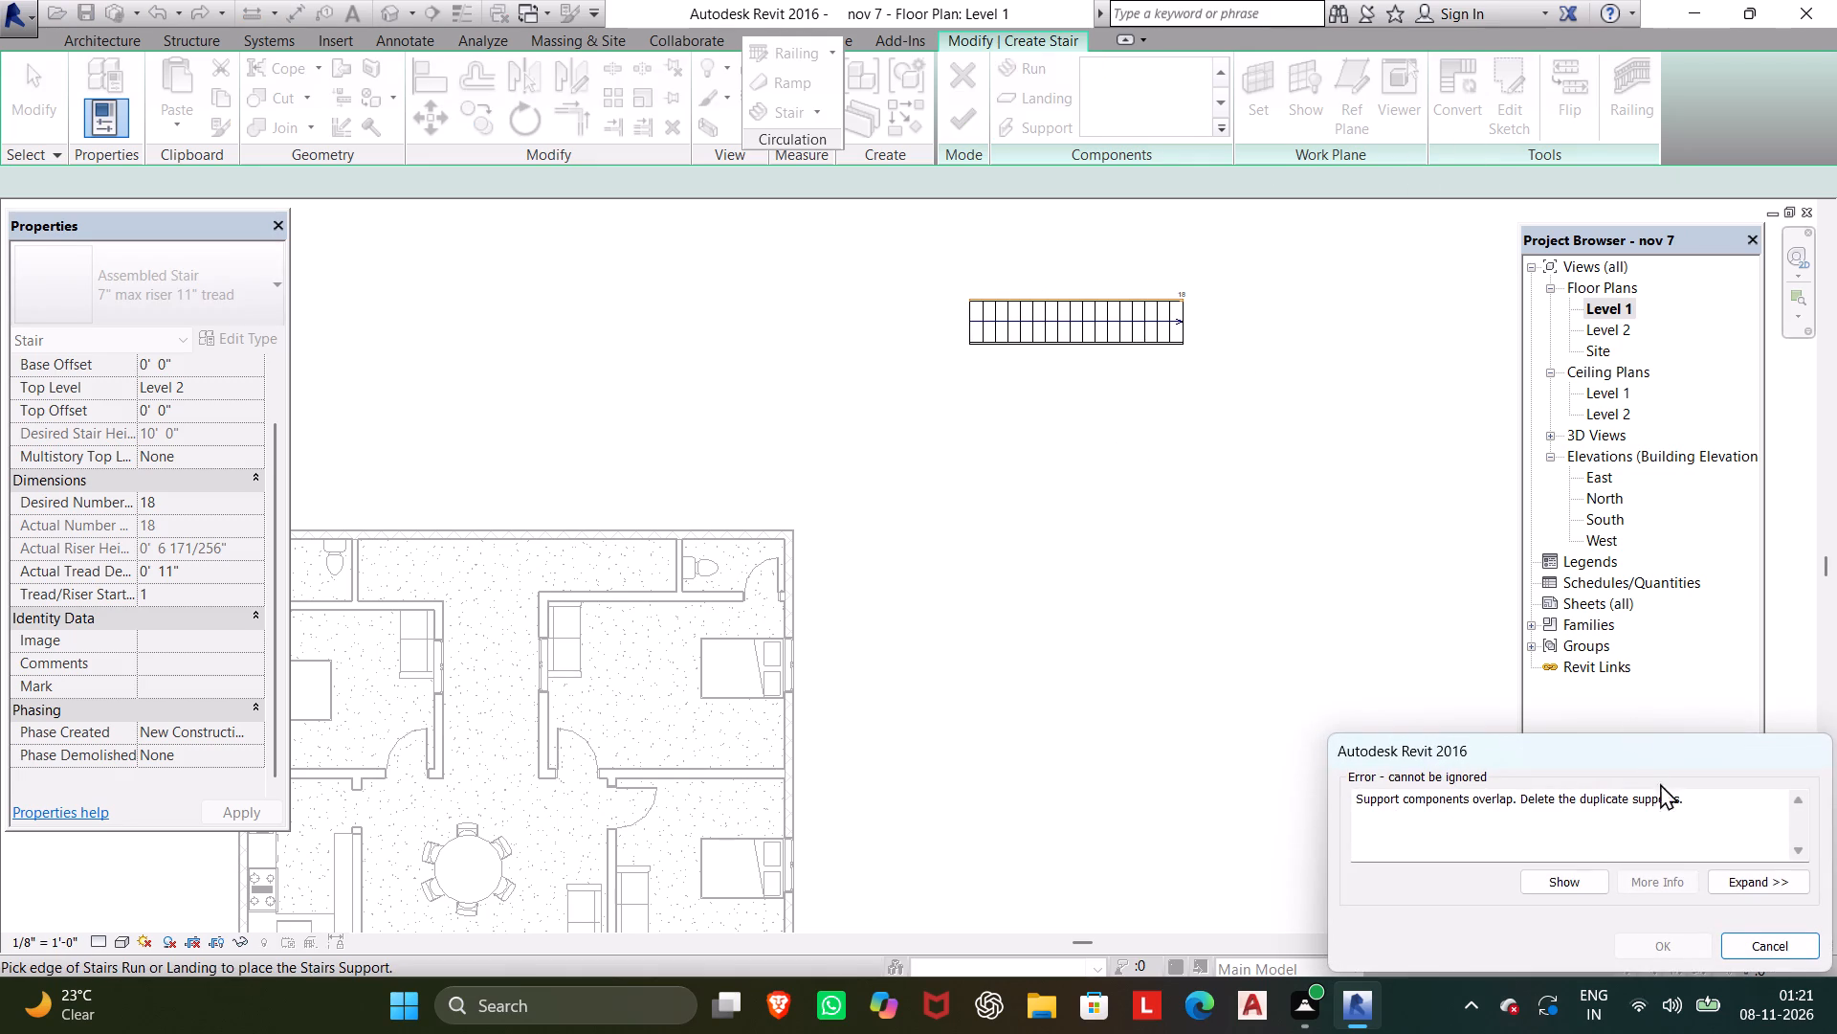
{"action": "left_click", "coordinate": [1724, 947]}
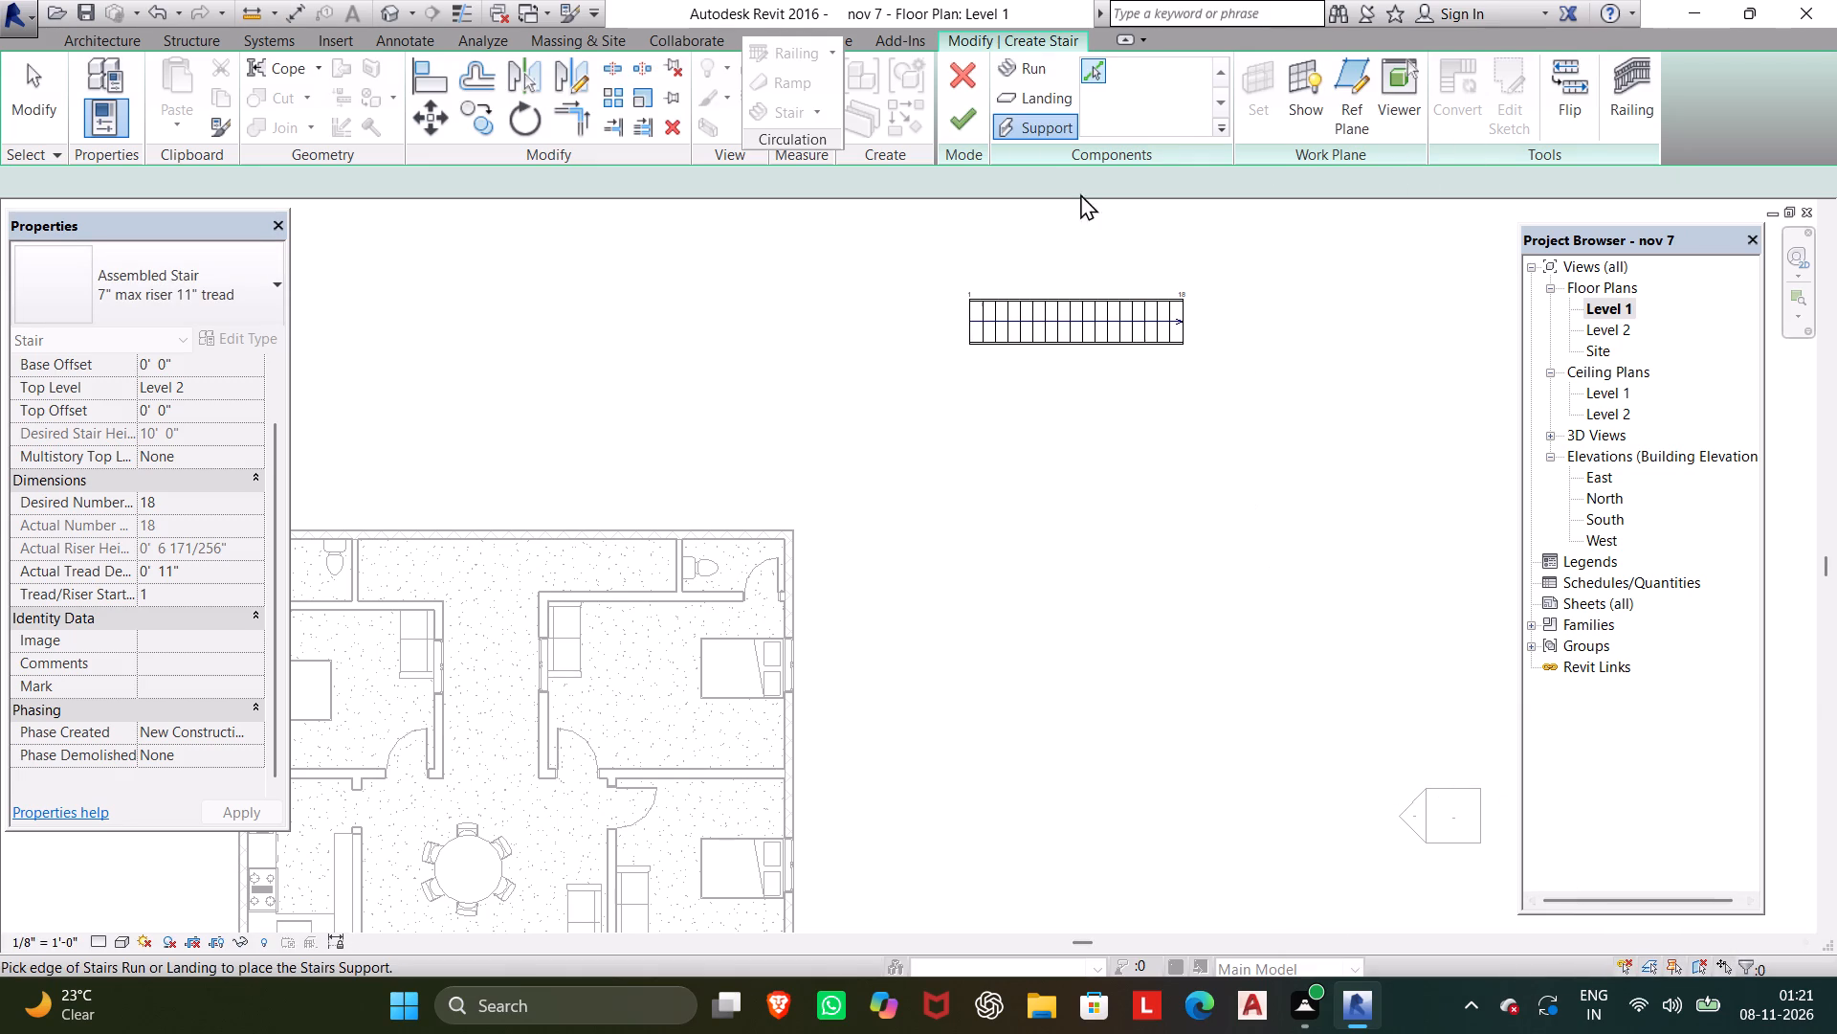
Discard the stair being created outside the house and leave stair creation.
{"action": "left_click", "coordinate": [958, 75]}
{"action": "left_click", "coordinate": [982, 533]}
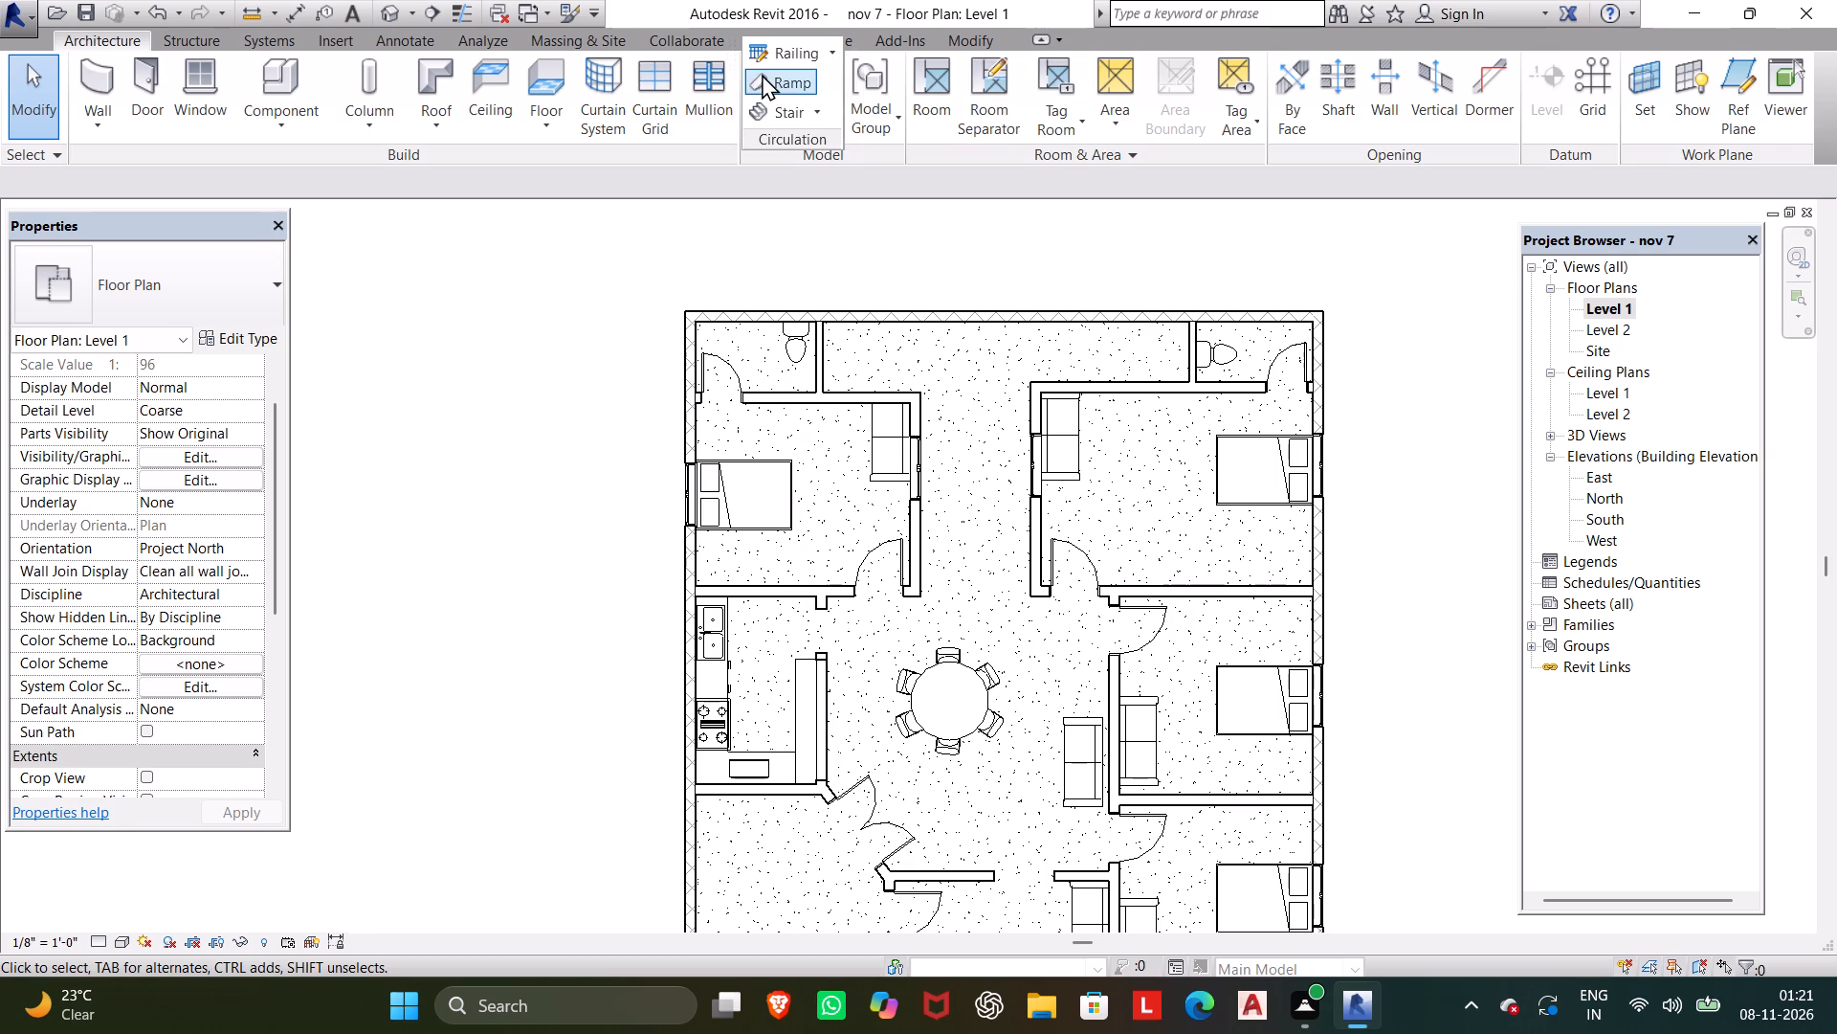
Start a new component stair with a straight, 3' wide run of 12 risers going up between the two upper bedrooms.
{"action": "left_click", "coordinate": [815, 111]}
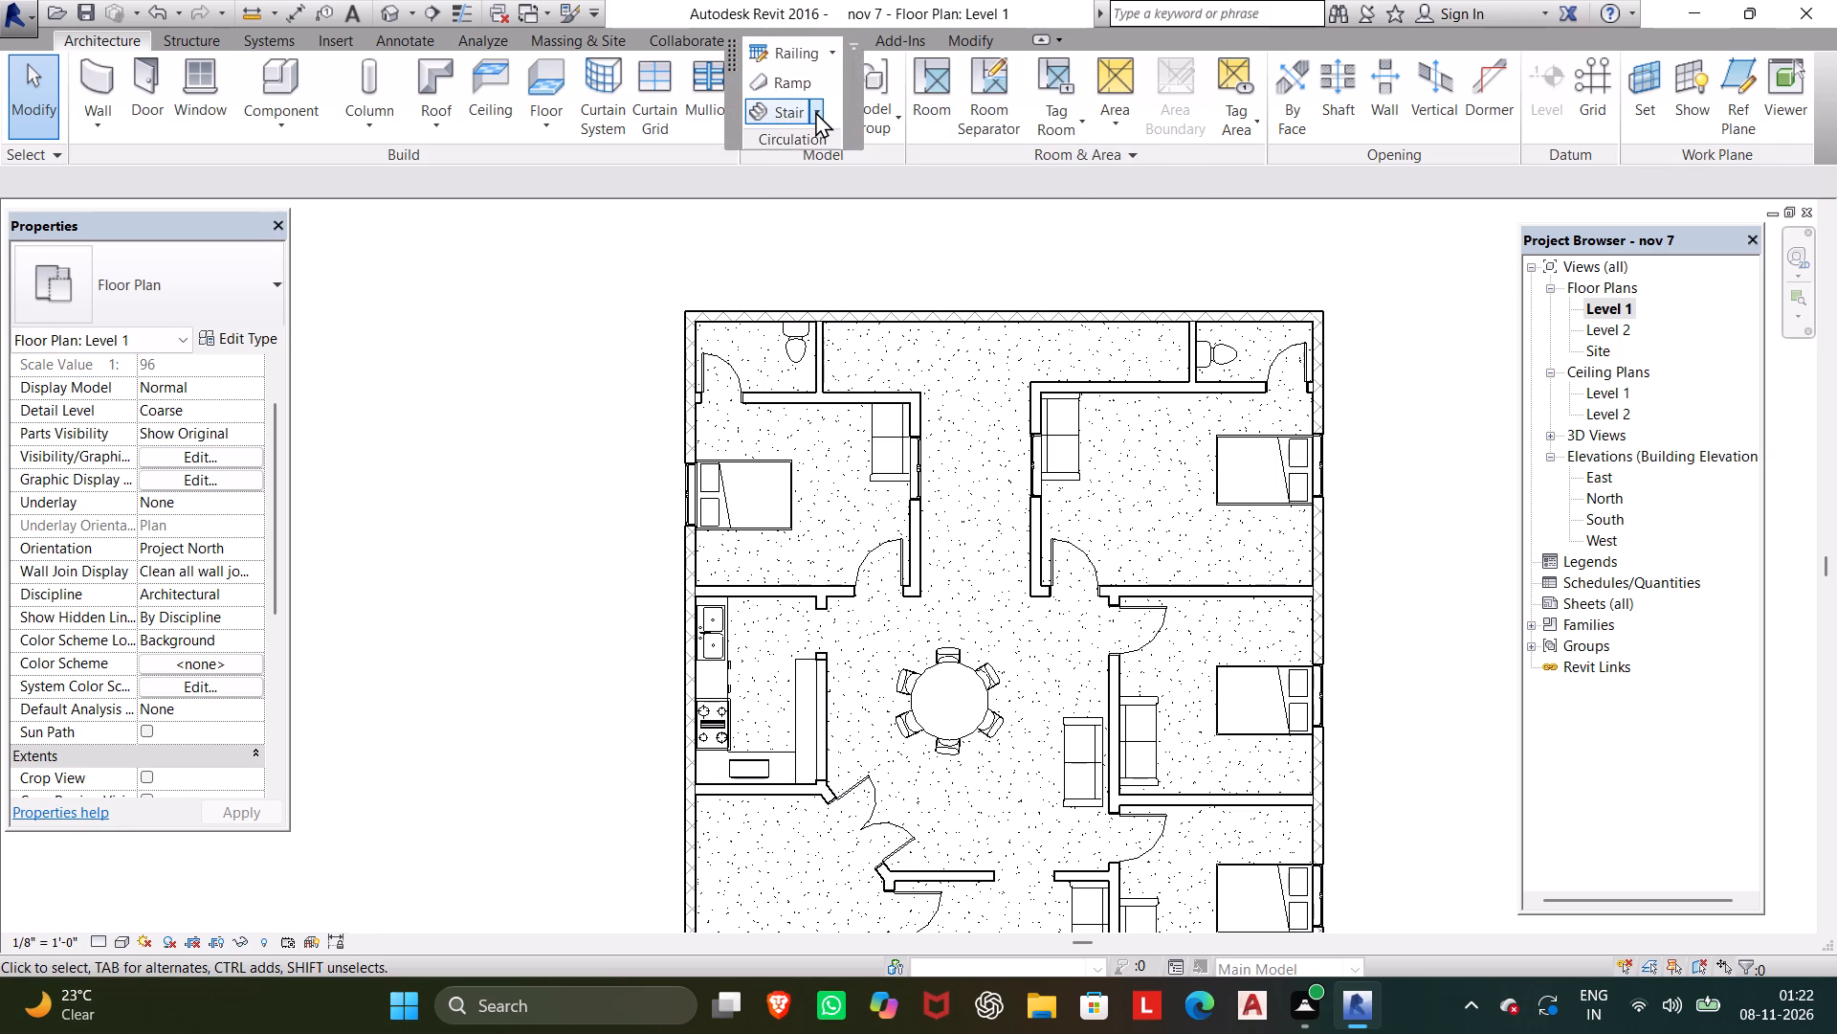
{"action": "left_click", "coordinate": [801, 158]}
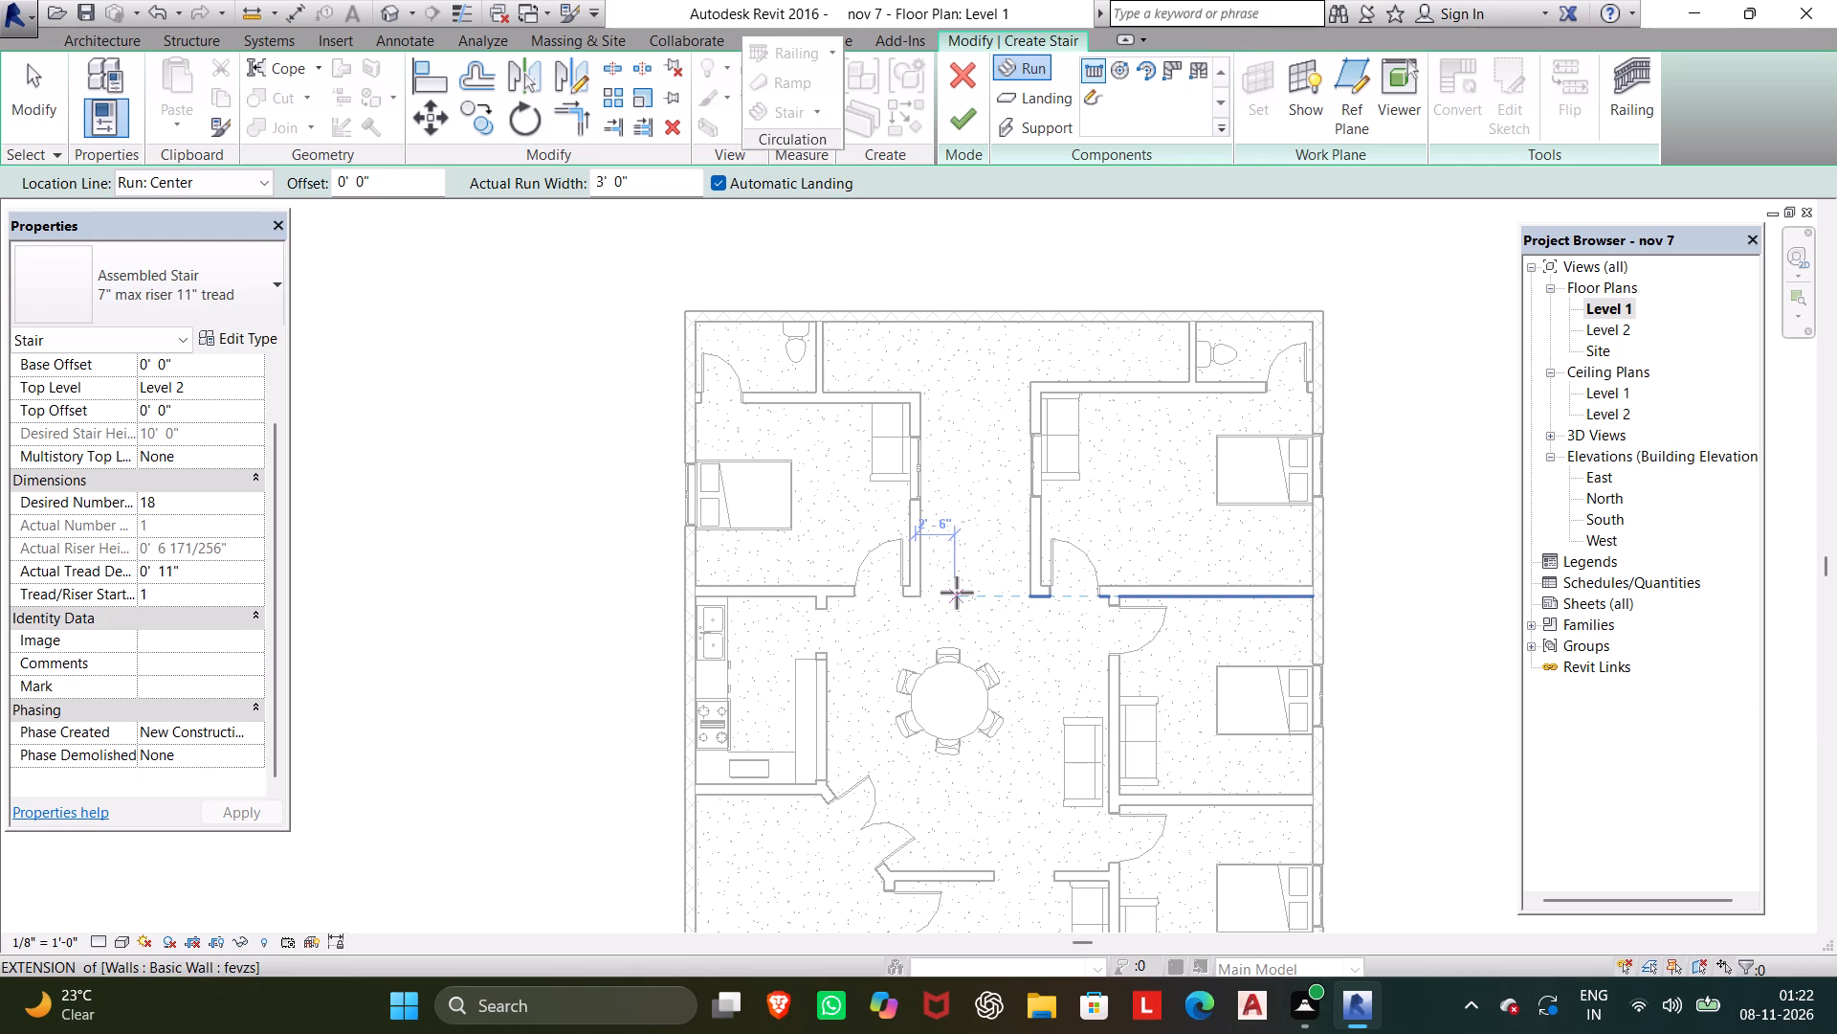
{"action": "left_click", "coordinate": [960, 593]}
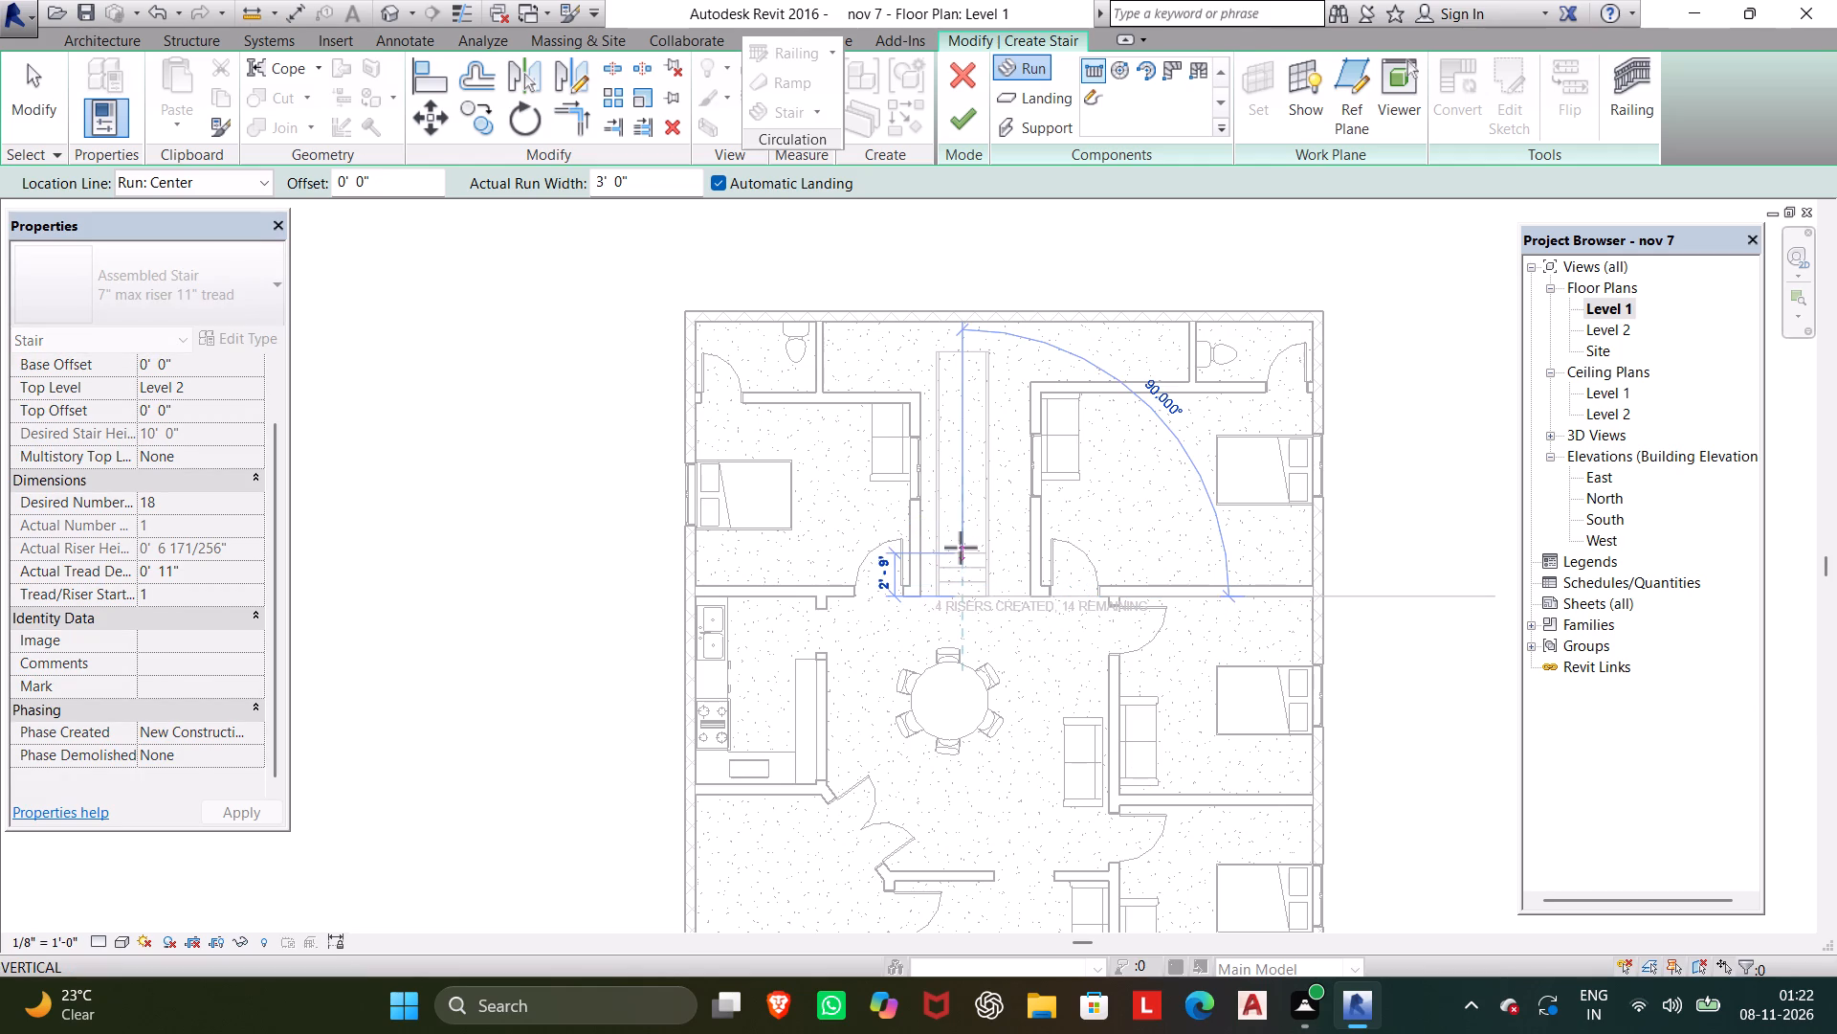
{"action": "scroll", "coordinate": [961, 548], "scroll_direction": "up", "scroll_amount": 2}
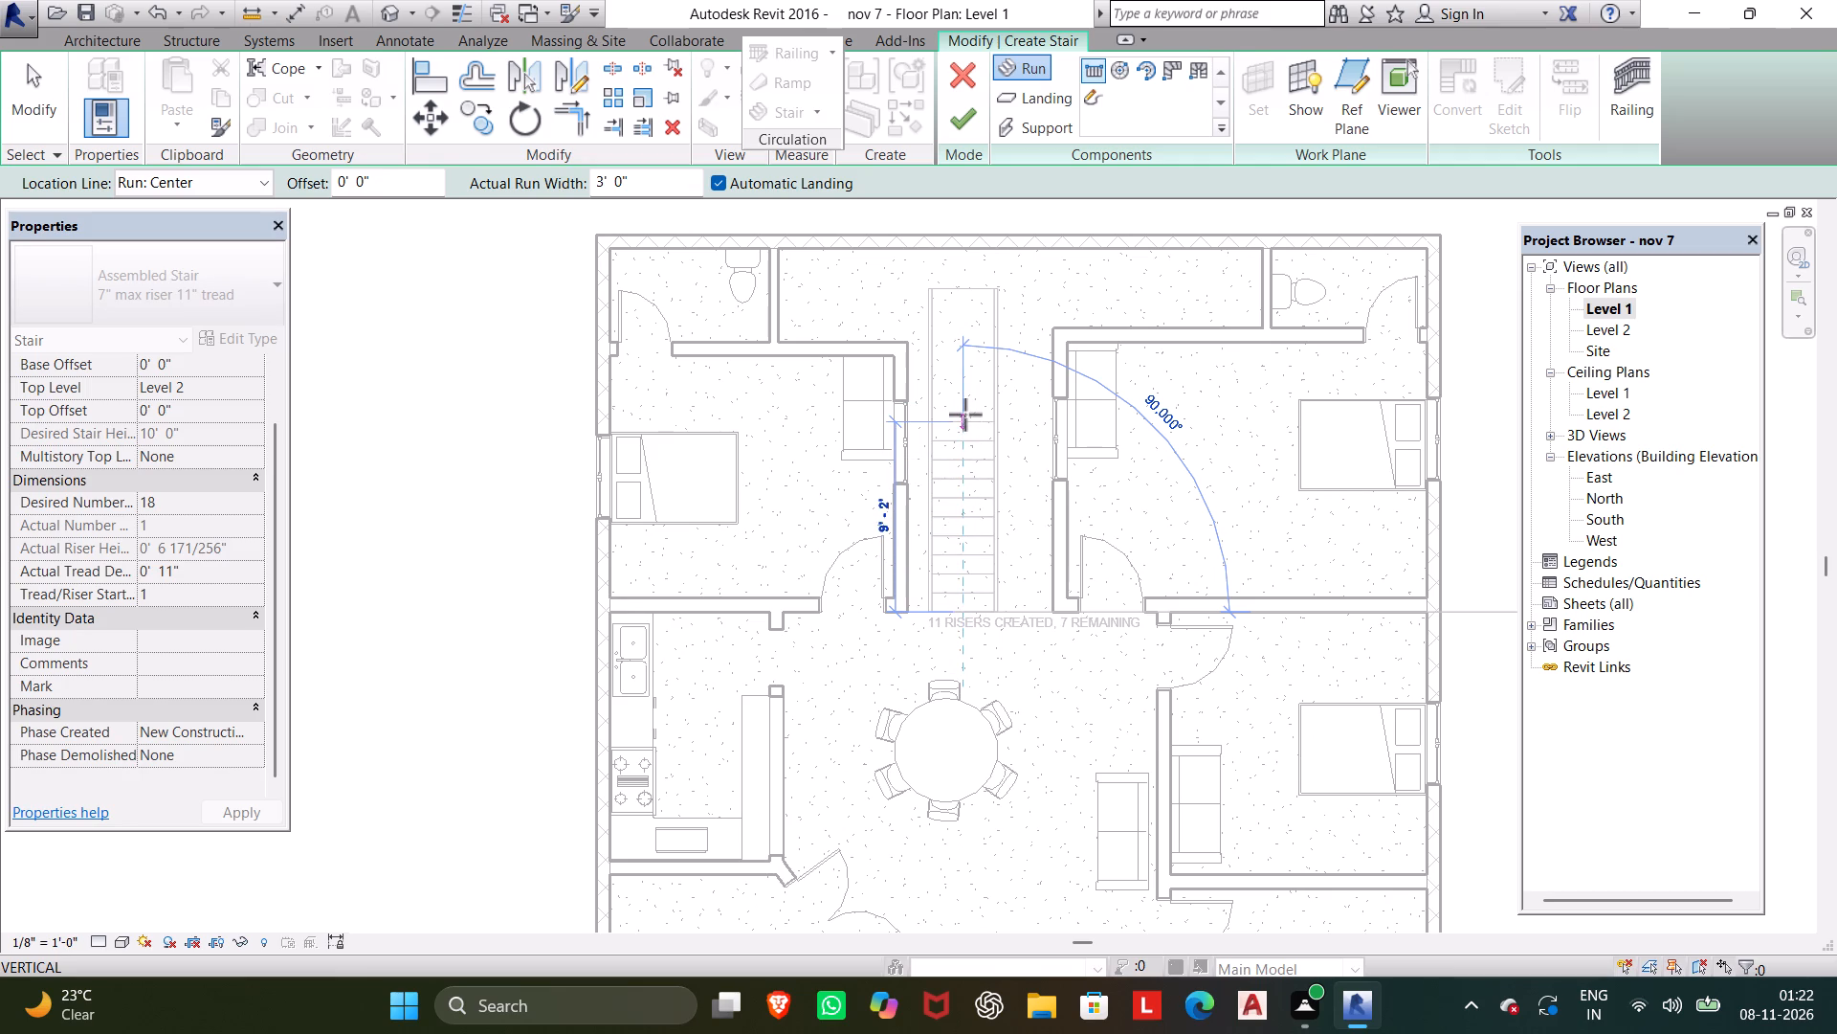
{"action": "key", "text": "Left"}
{"action": "key", "text": "Left"}
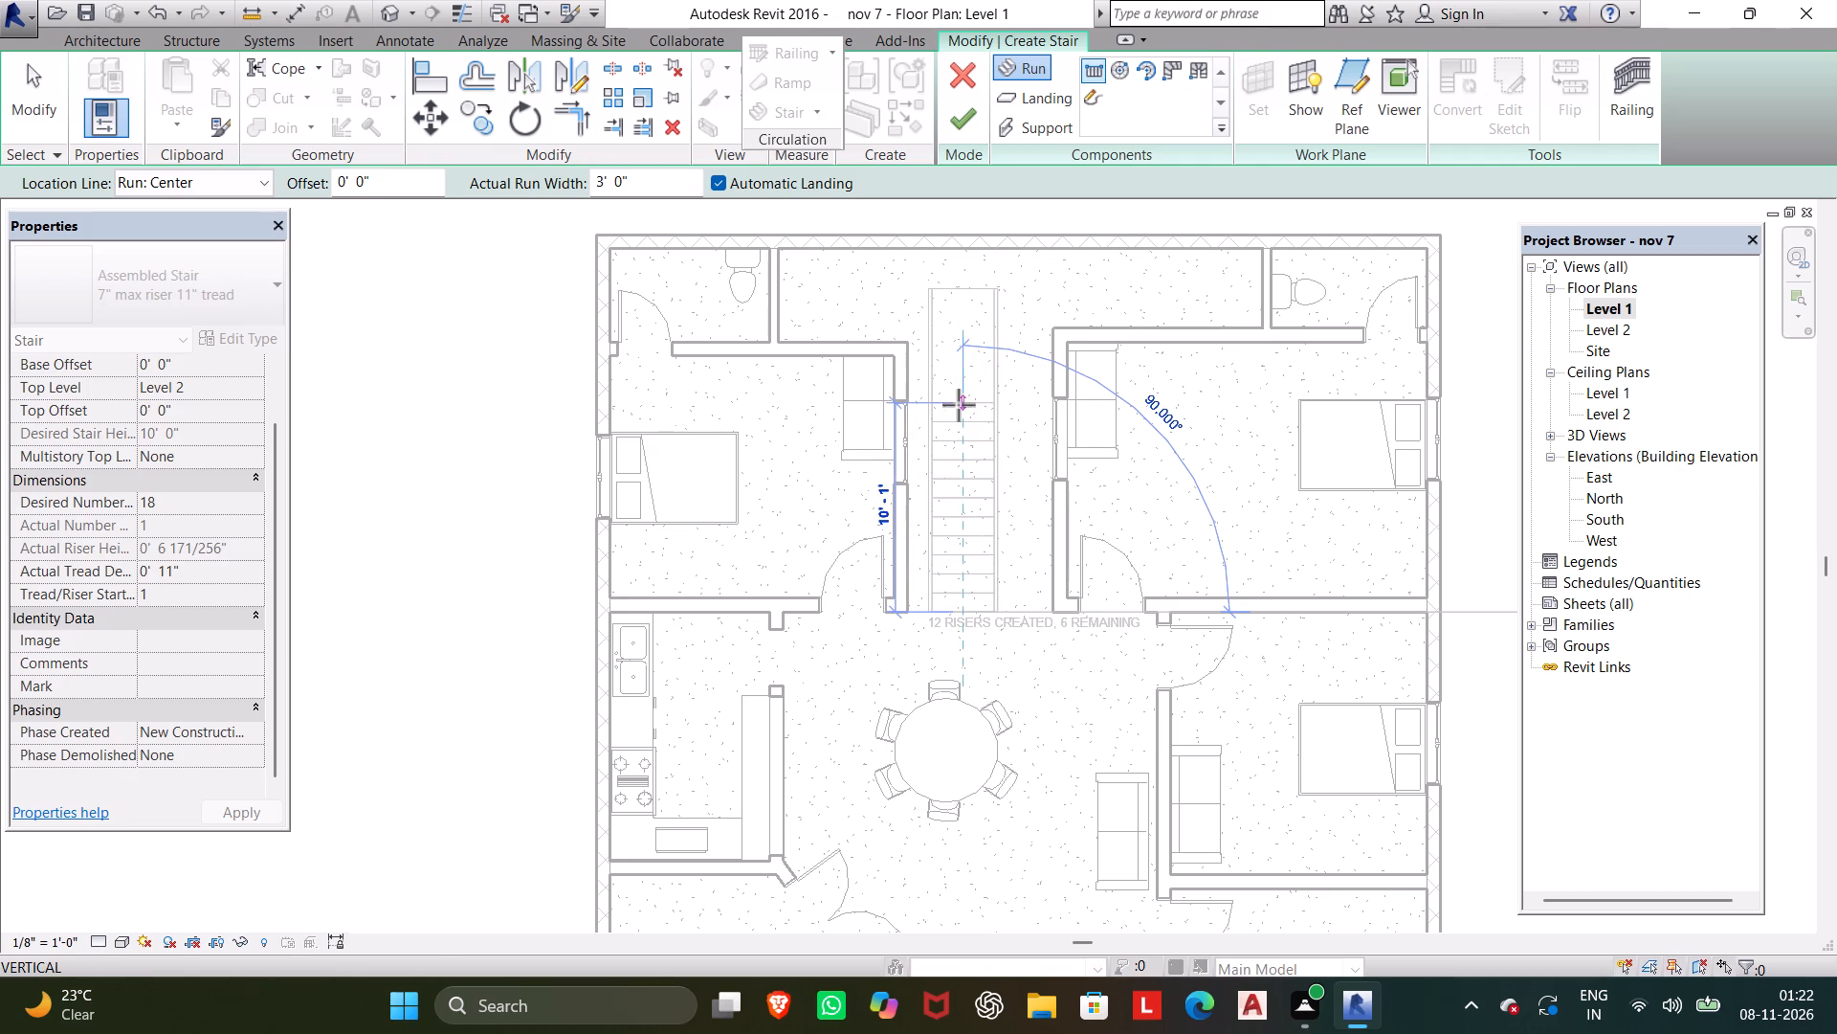
{"action": "left_click", "coordinate": [959, 405]}
{"action": "key", "text": "Escape"}
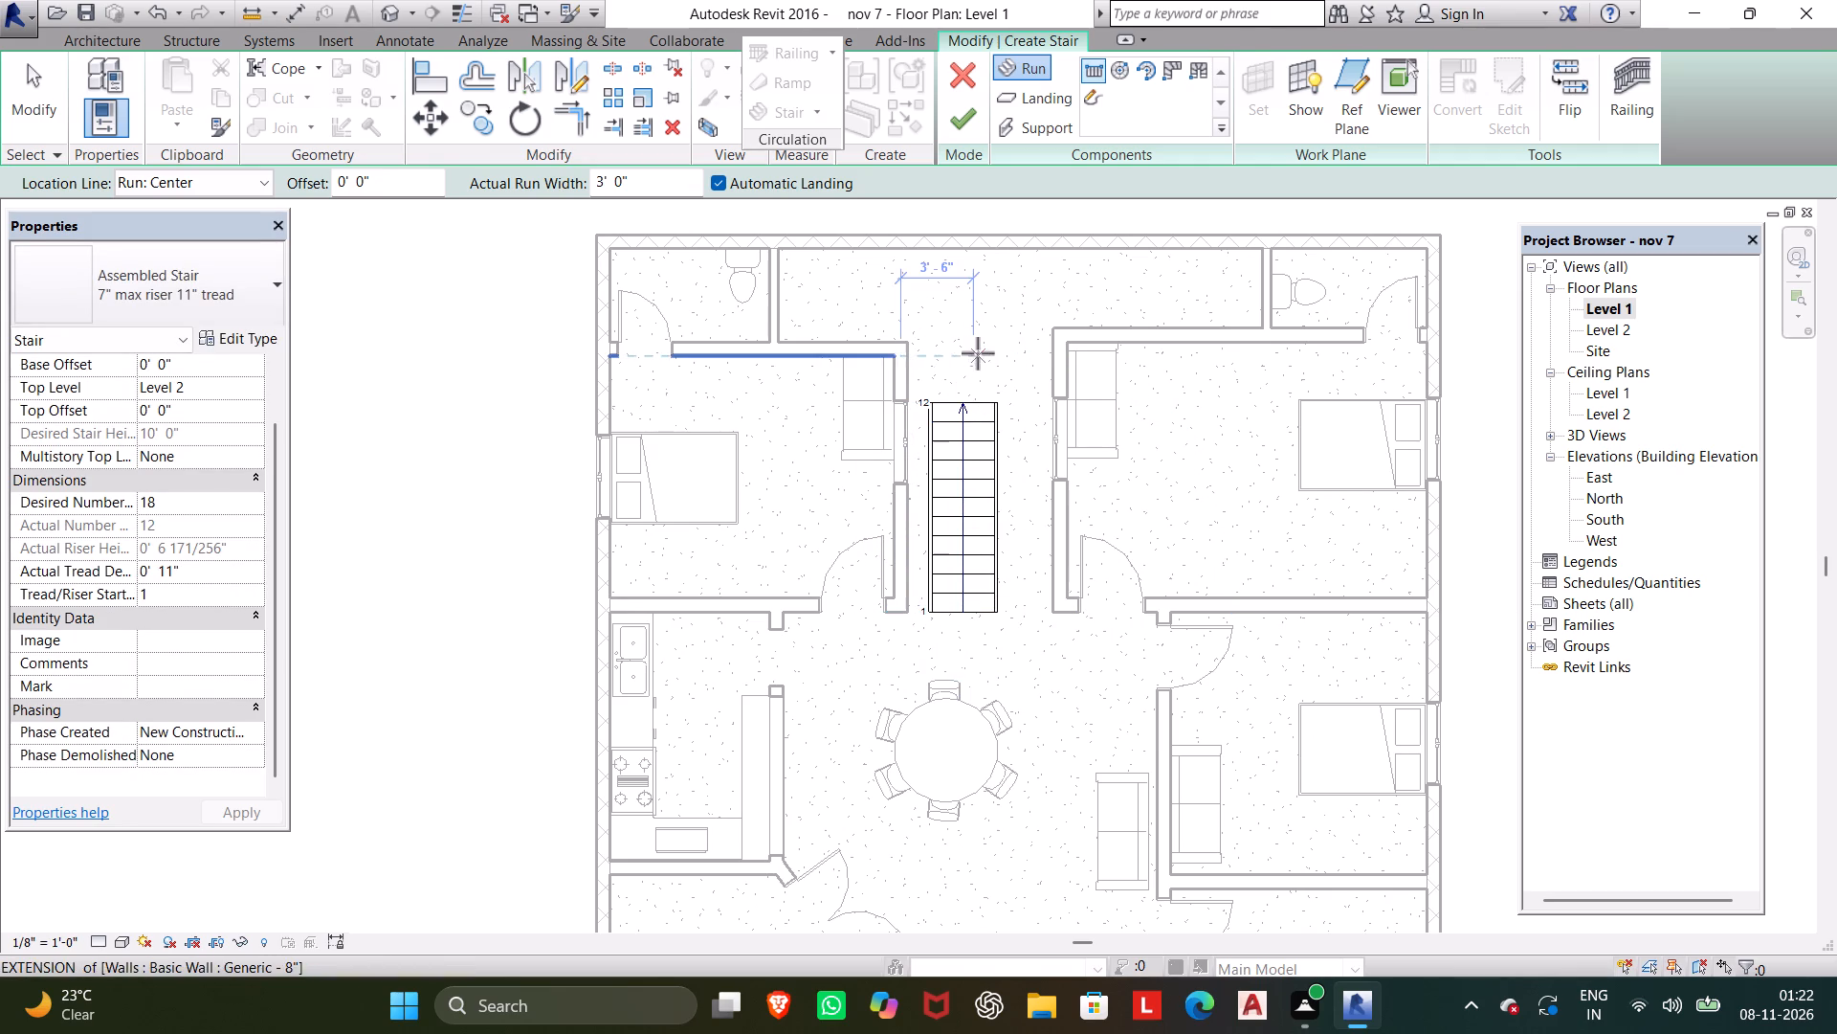
{"action": "key", "text": "Escape"}
Nudge the straight run sideways against the left-hand bedroom's wall, dismissing the notification card.
{"action": "left_click", "coordinate": [953, 550]}
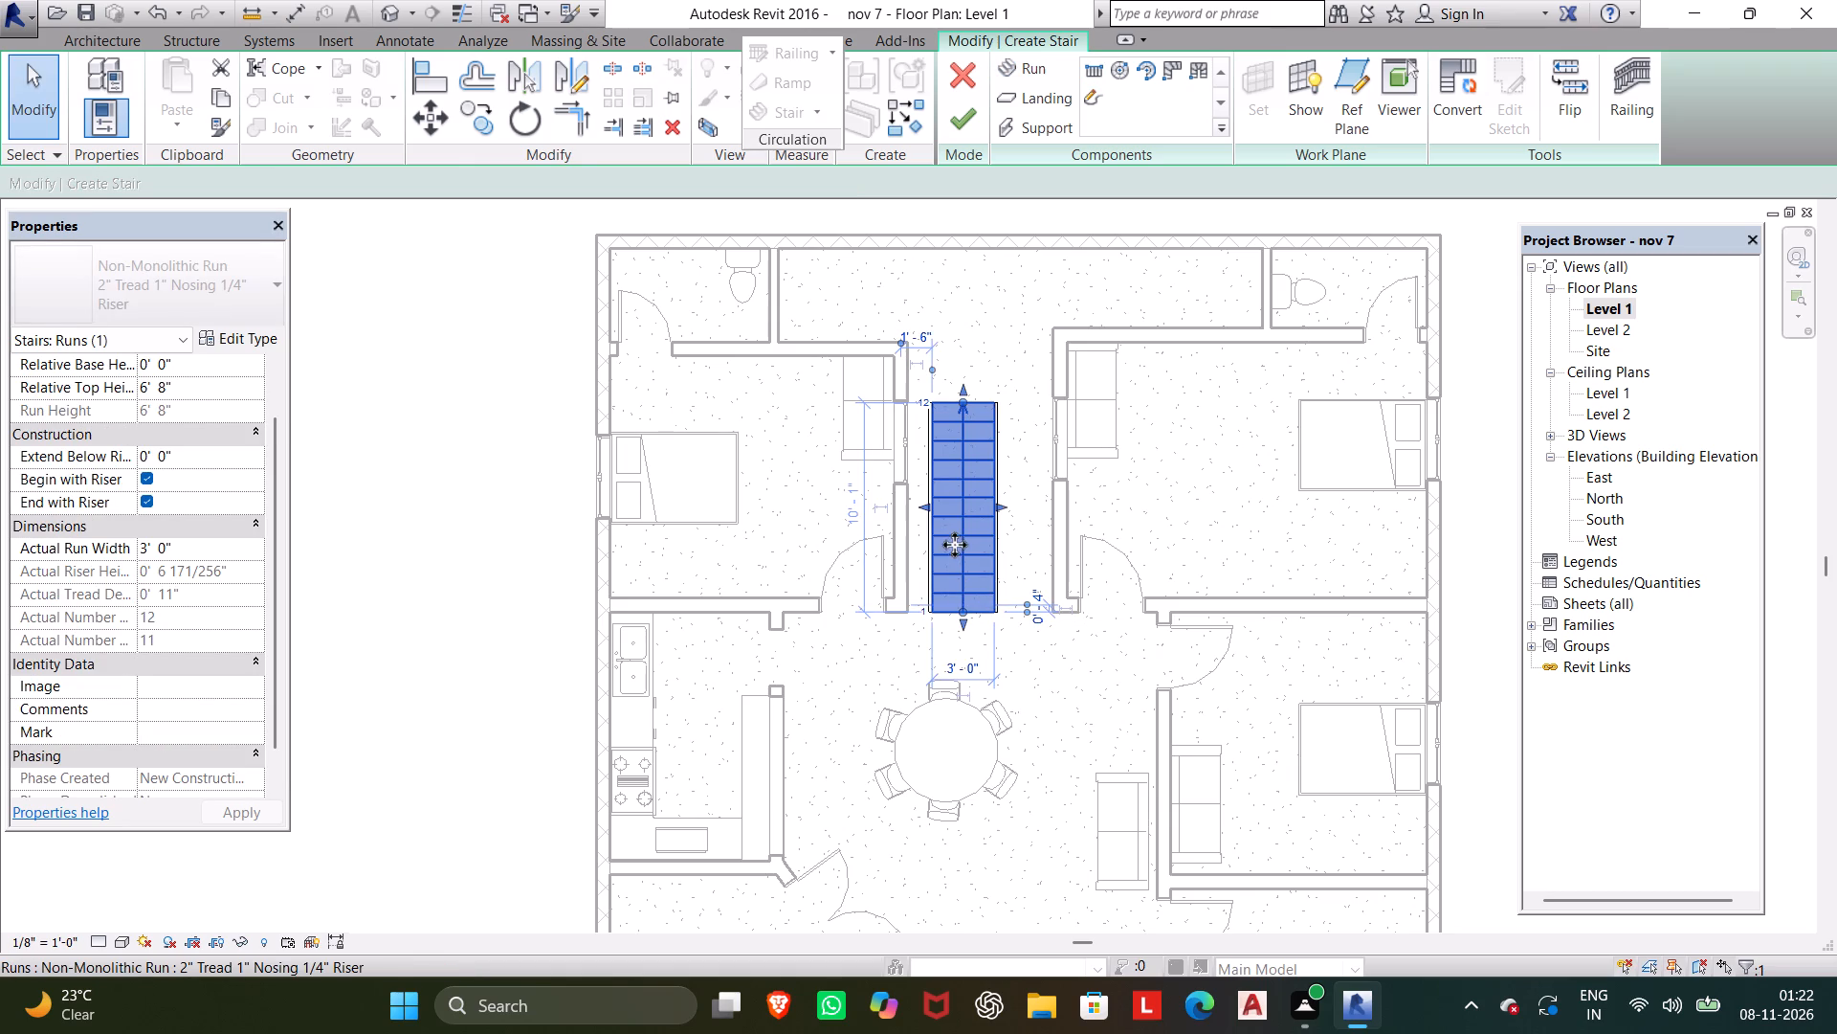
{"action": "key", "text": "Left"}
{"action": "key", "text": "Left"}
{"action": "key", "text": "Left"}
{"action": "key", "text": "Left"}
{"action": "scroll", "coordinate": [991, 515], "scroll_direction": "up", "scroll_amount": 2}
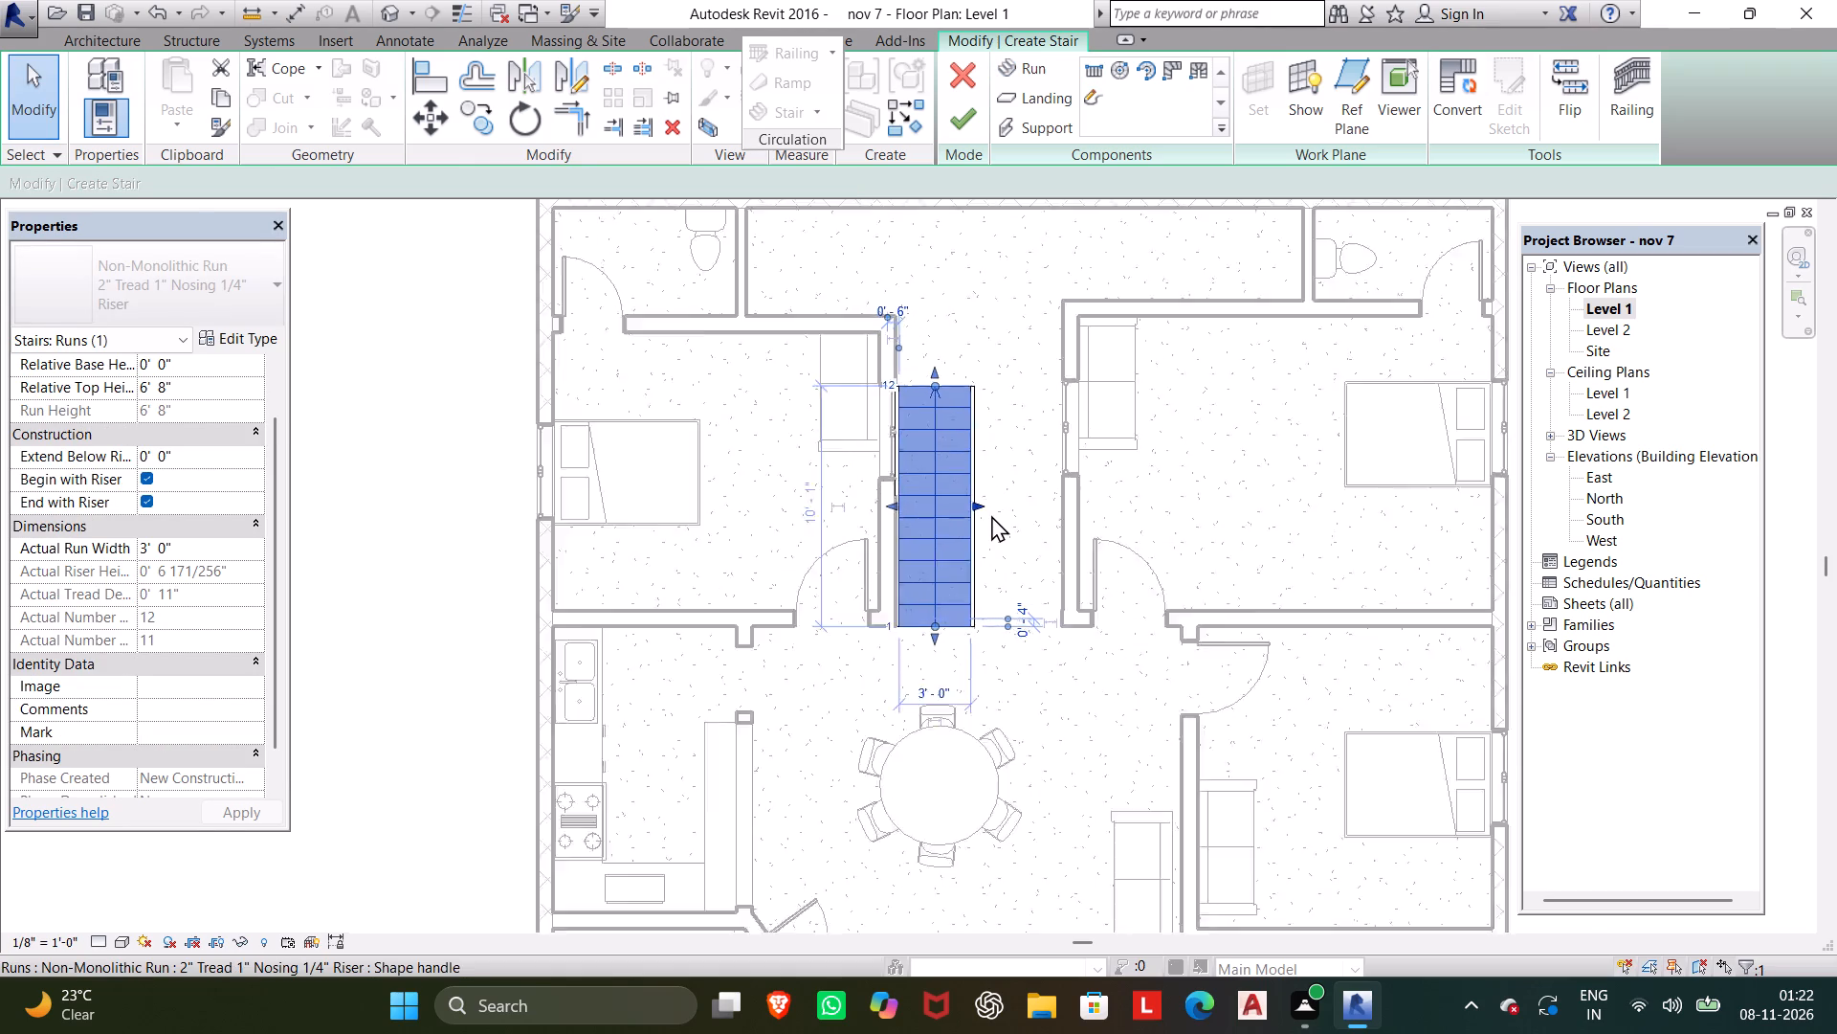
{"action": "scroll", "coordinate": [991, 515], "scroll_direction": "up", "scroll_amount": 3}
{"action": "key", "text": "Left"}
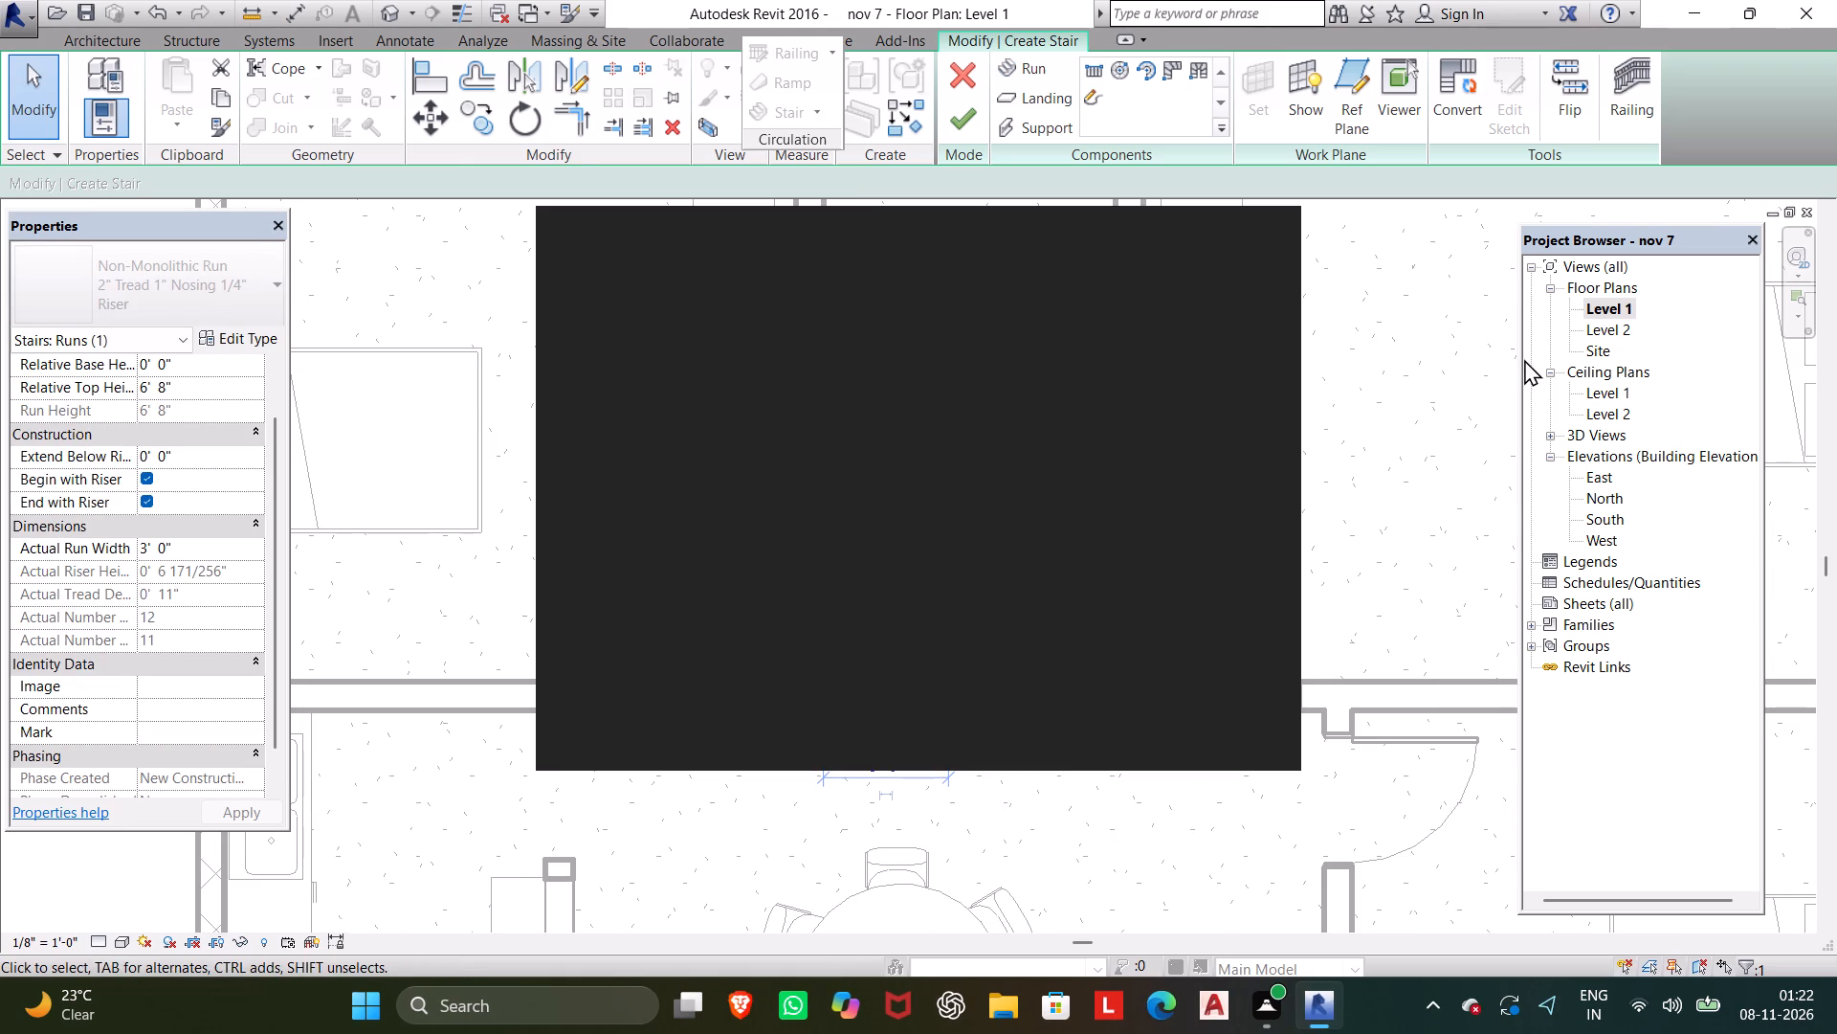
{"action": "left_click_drag", "start_coordinate": [1260, 235], "coordinate": [1269, 239]}
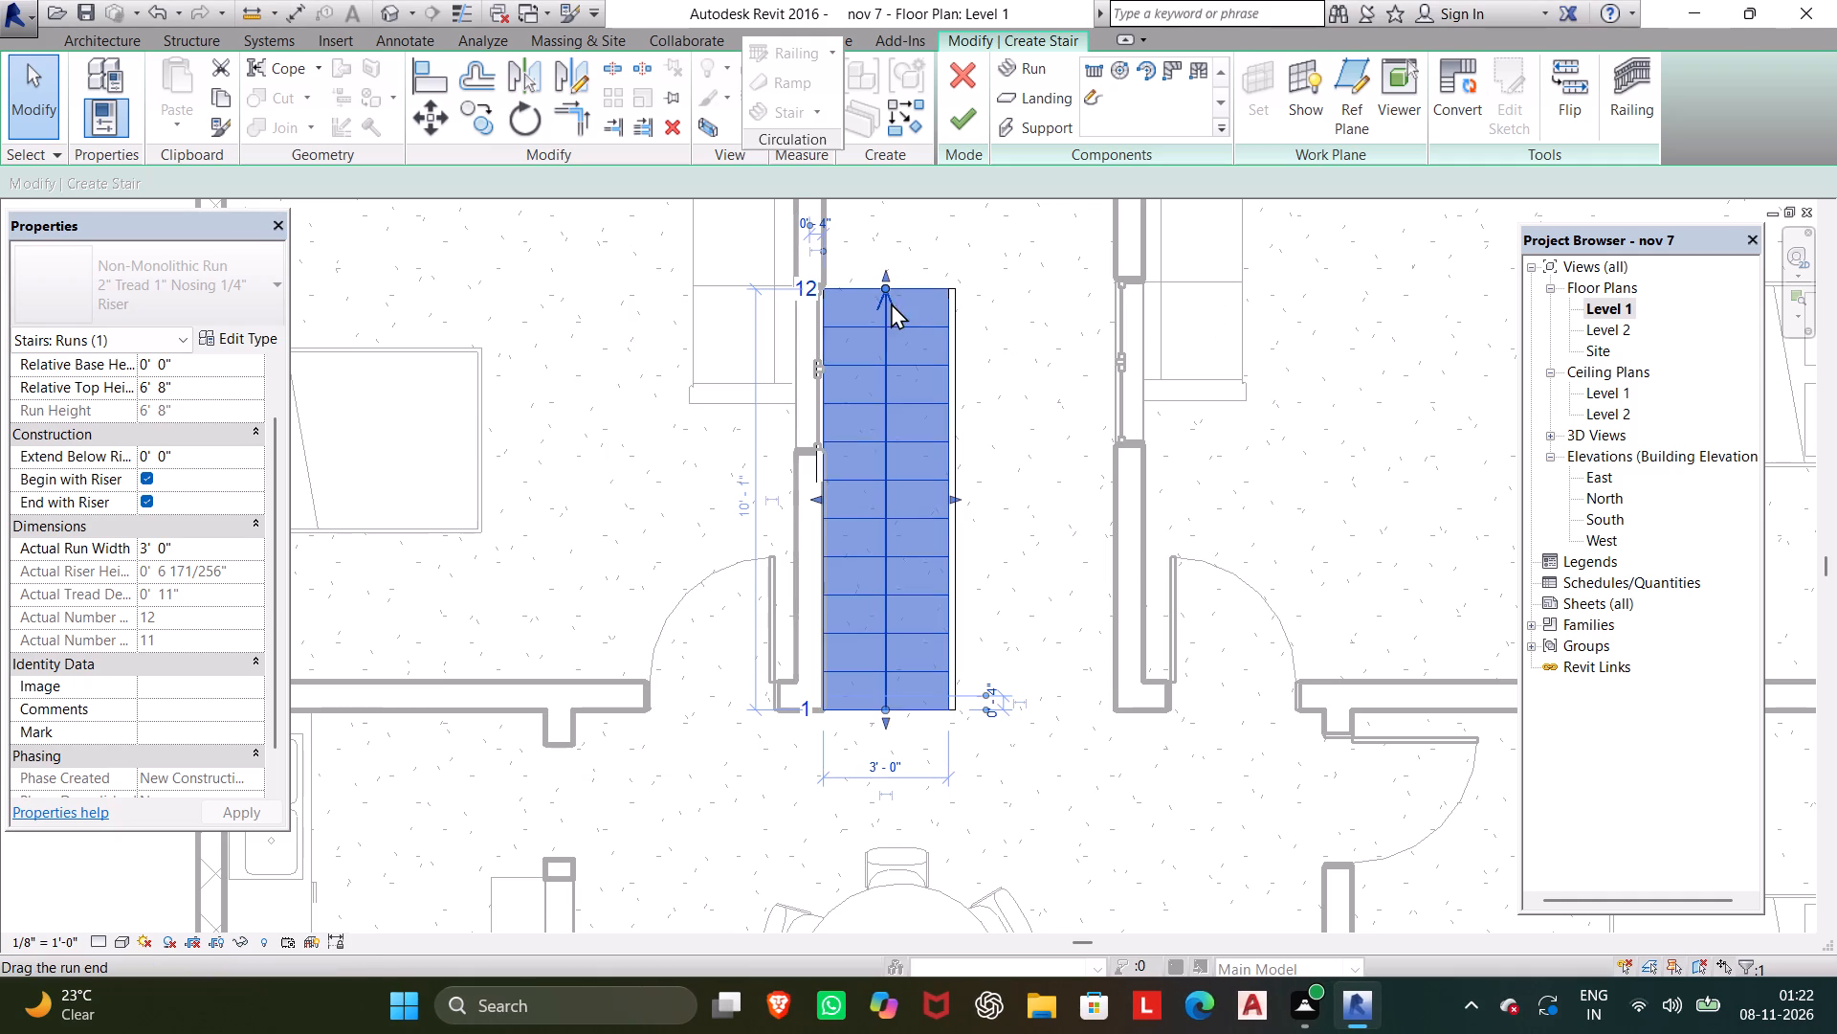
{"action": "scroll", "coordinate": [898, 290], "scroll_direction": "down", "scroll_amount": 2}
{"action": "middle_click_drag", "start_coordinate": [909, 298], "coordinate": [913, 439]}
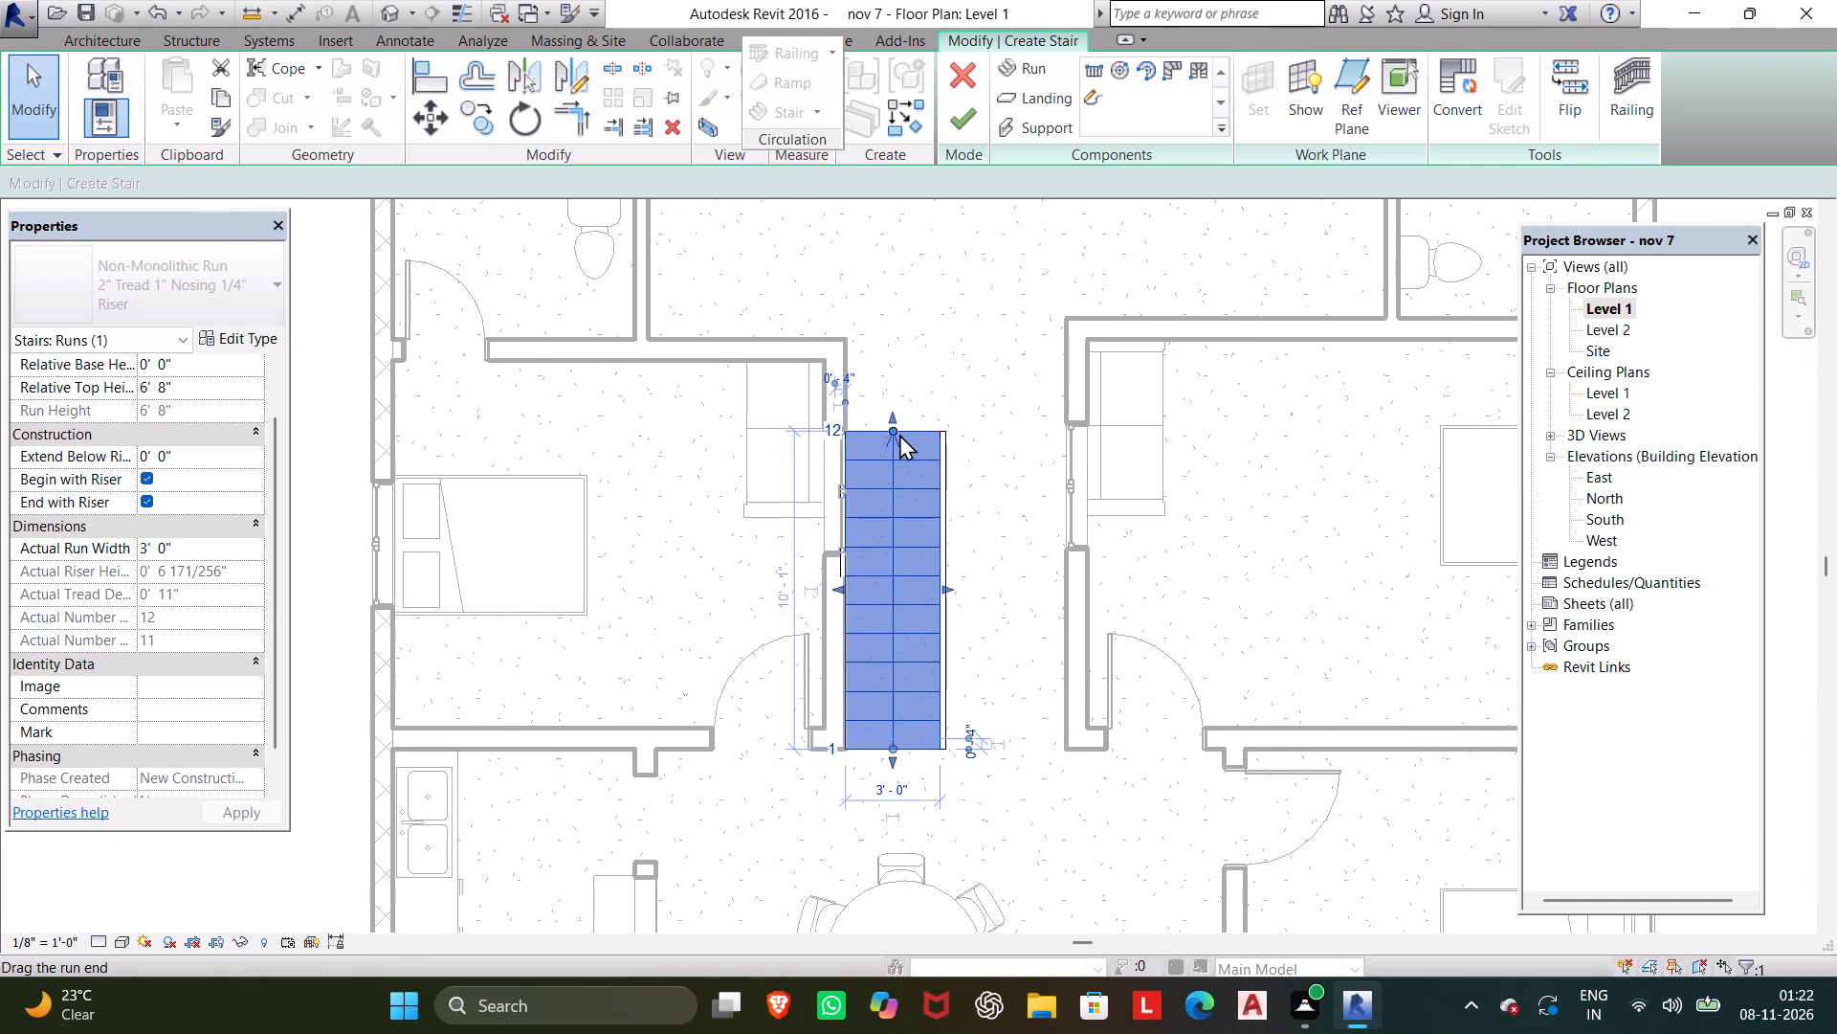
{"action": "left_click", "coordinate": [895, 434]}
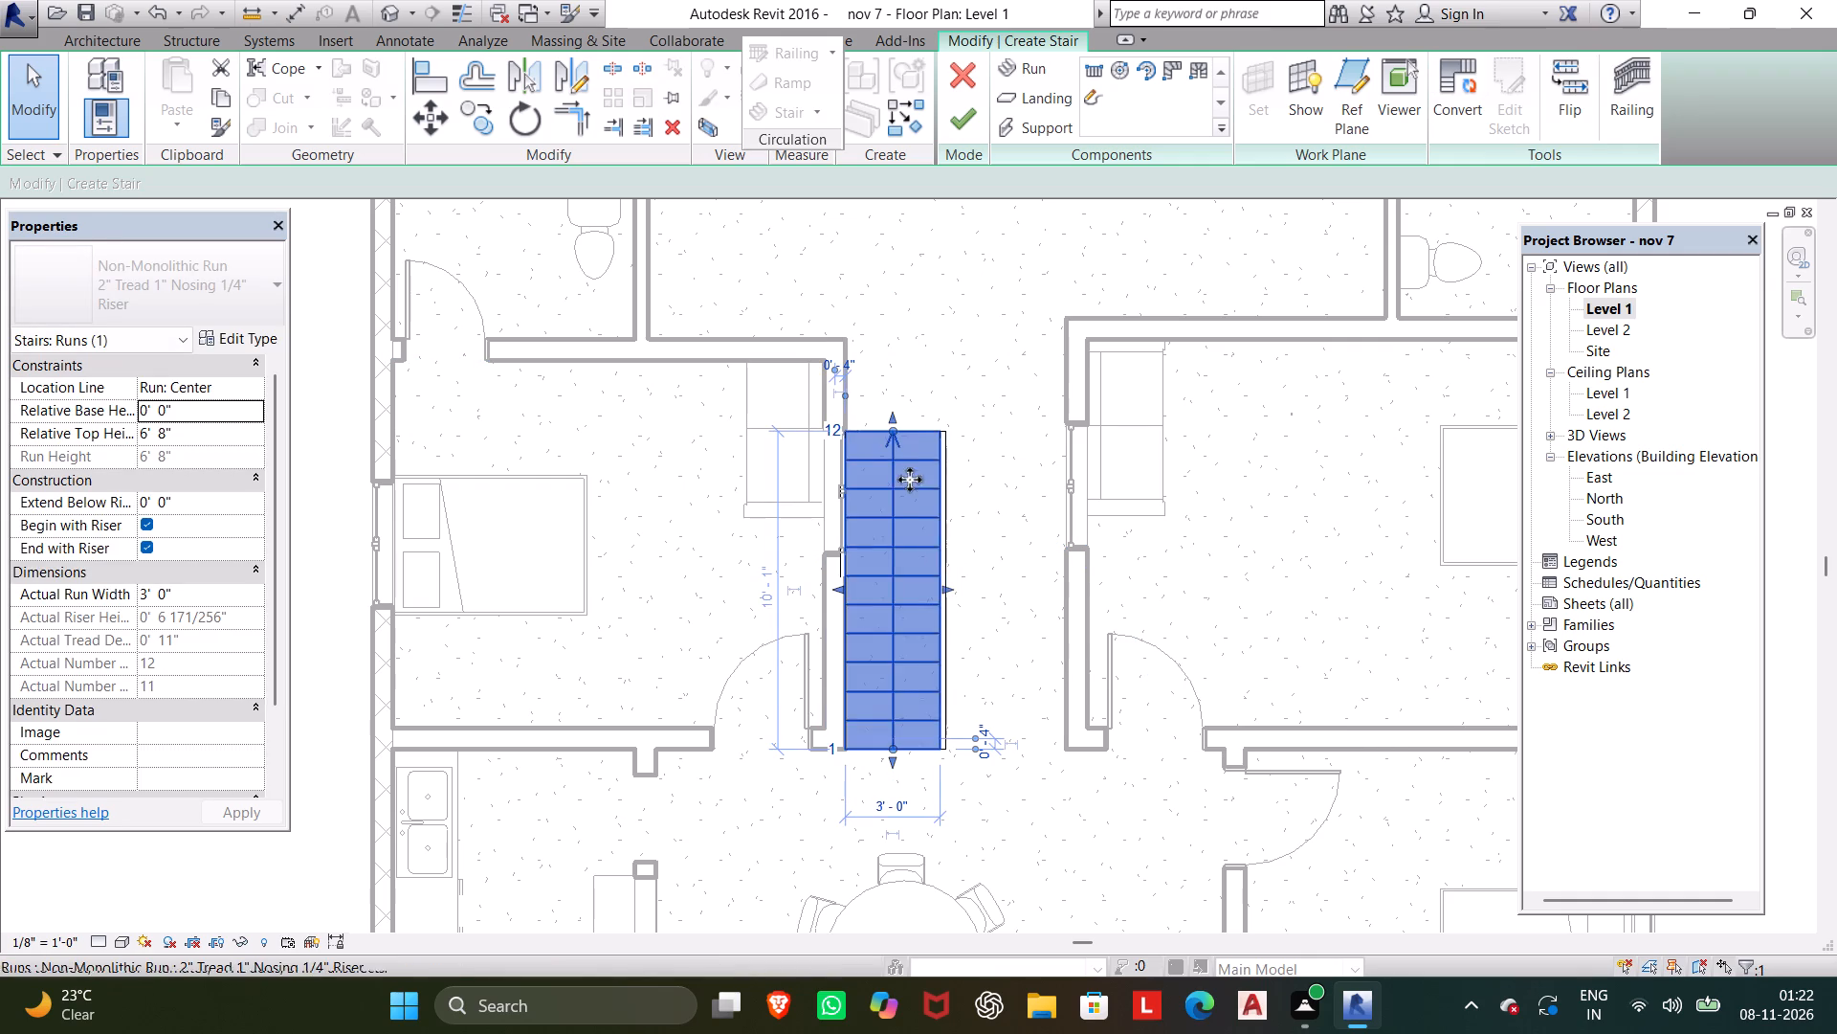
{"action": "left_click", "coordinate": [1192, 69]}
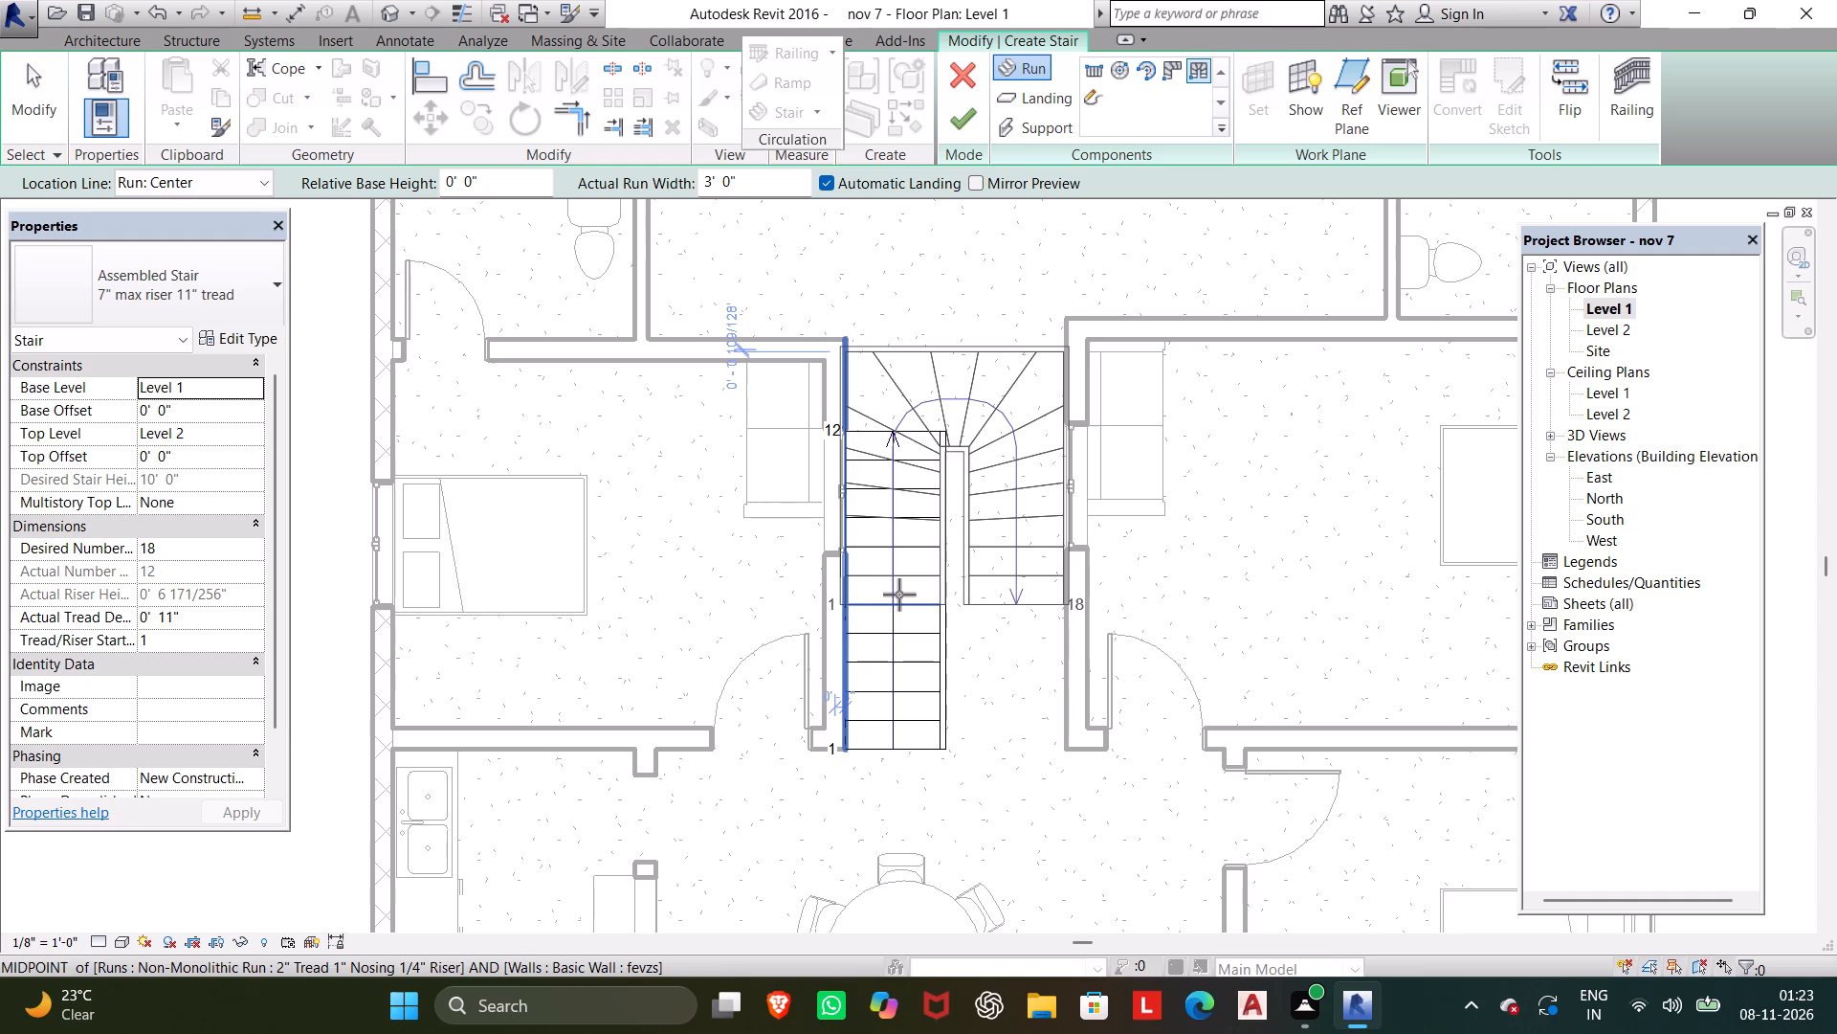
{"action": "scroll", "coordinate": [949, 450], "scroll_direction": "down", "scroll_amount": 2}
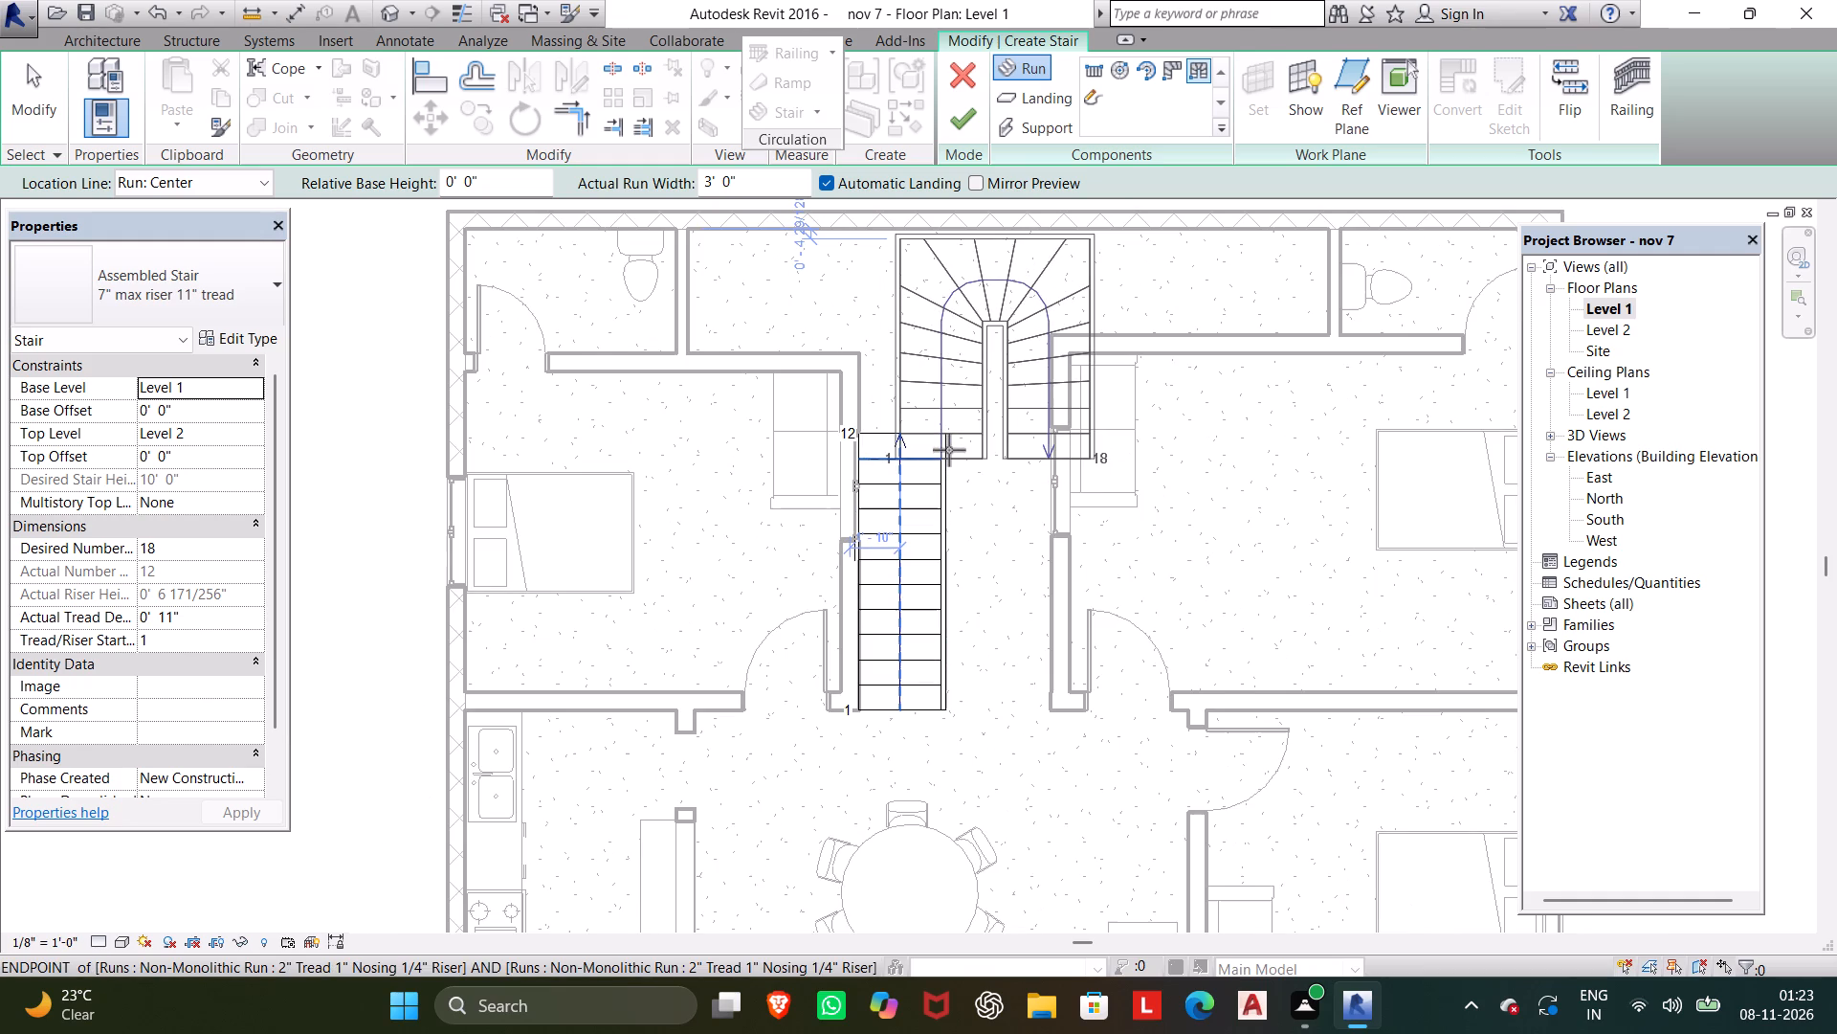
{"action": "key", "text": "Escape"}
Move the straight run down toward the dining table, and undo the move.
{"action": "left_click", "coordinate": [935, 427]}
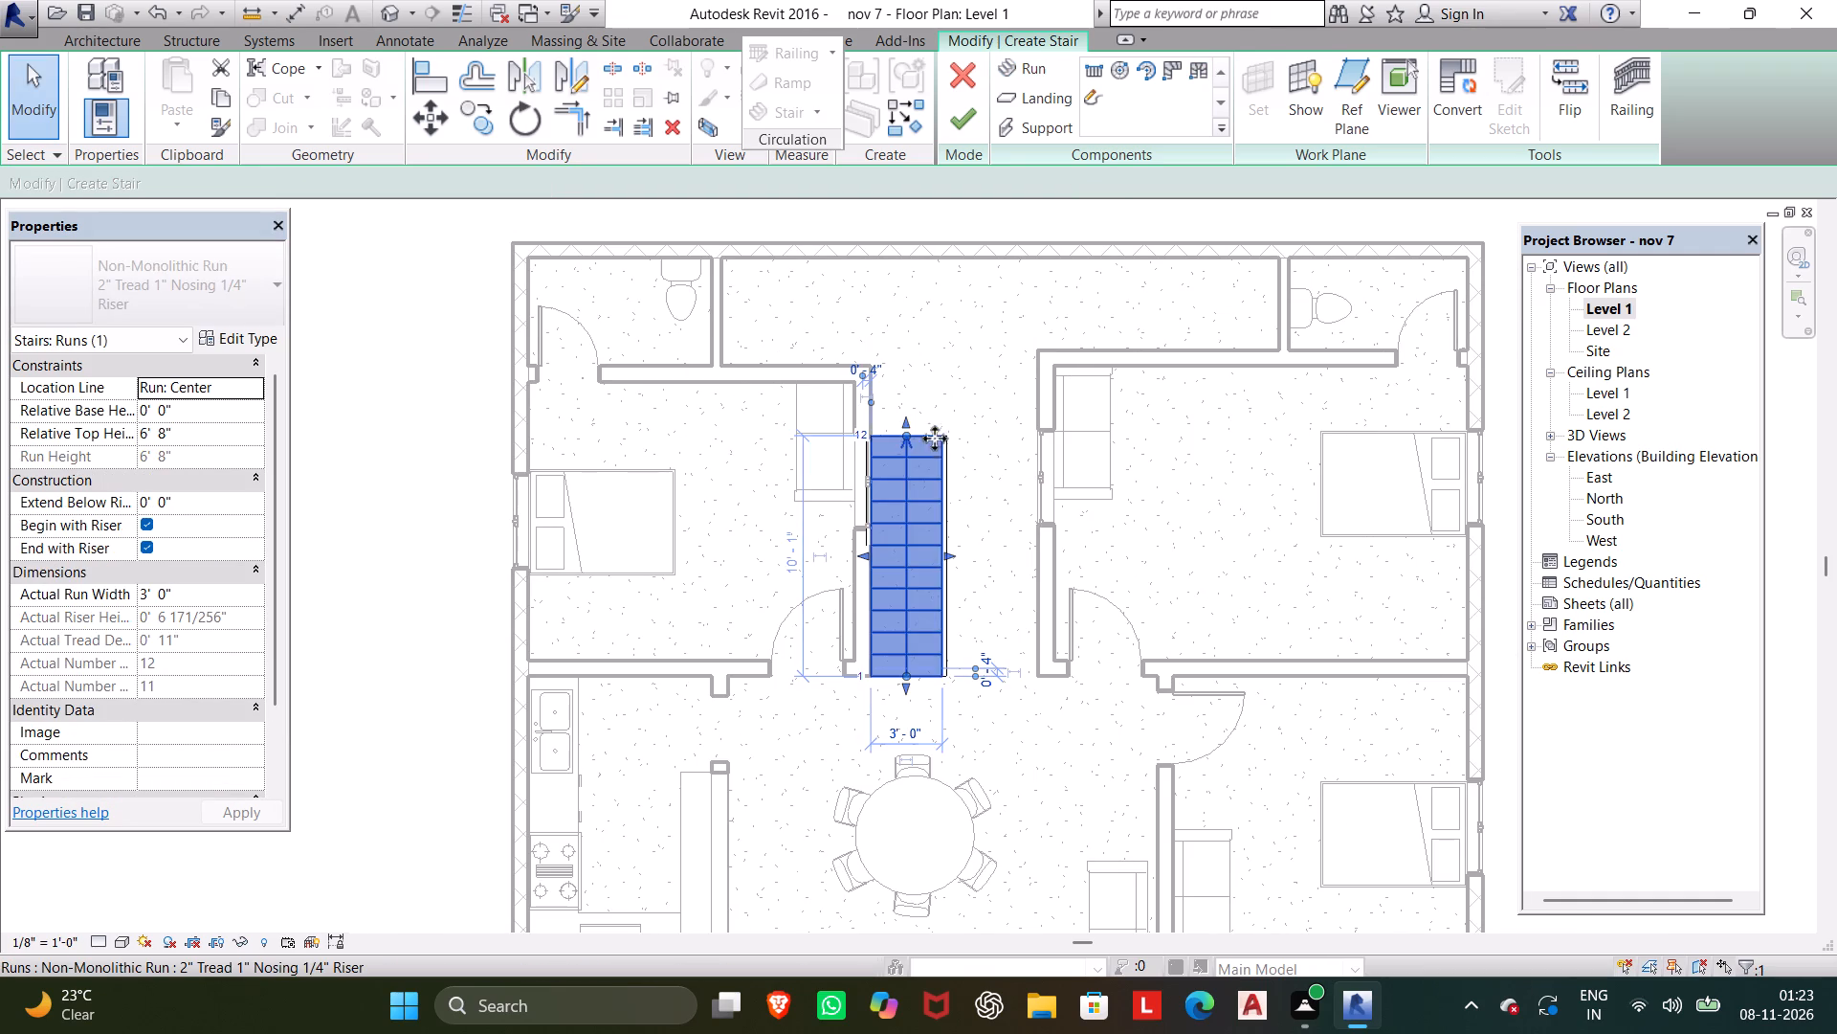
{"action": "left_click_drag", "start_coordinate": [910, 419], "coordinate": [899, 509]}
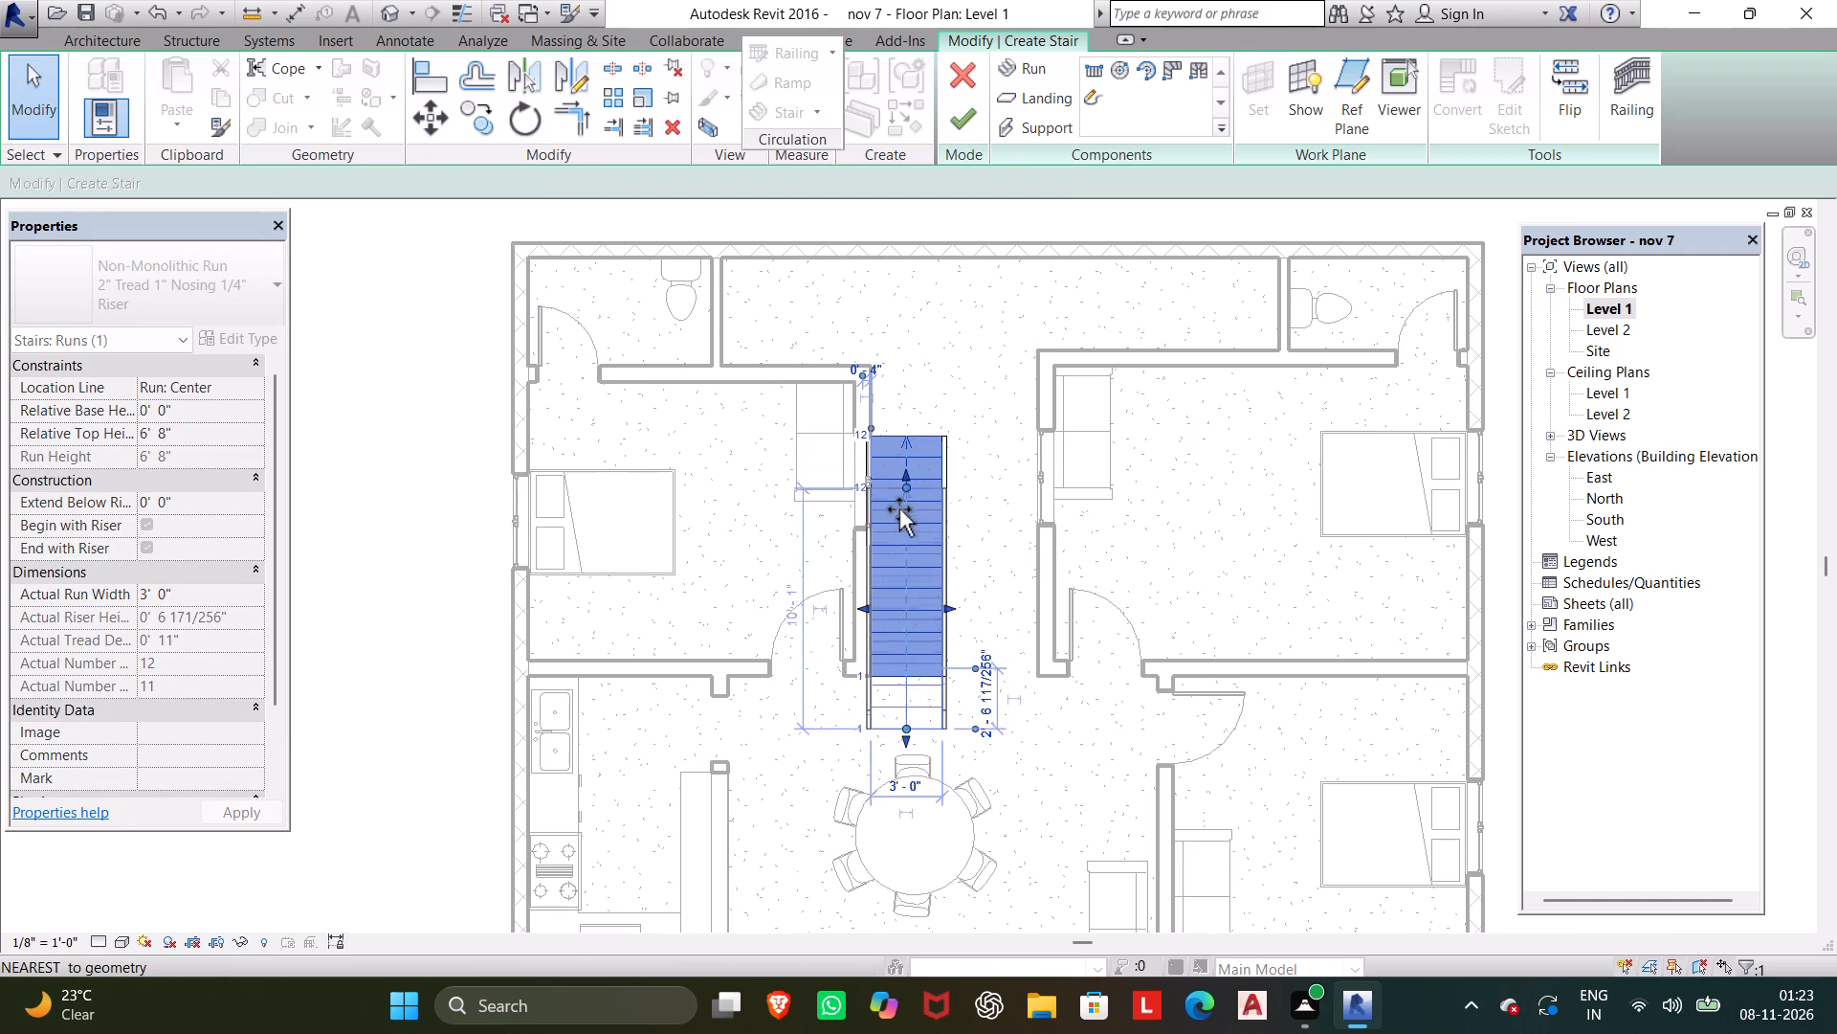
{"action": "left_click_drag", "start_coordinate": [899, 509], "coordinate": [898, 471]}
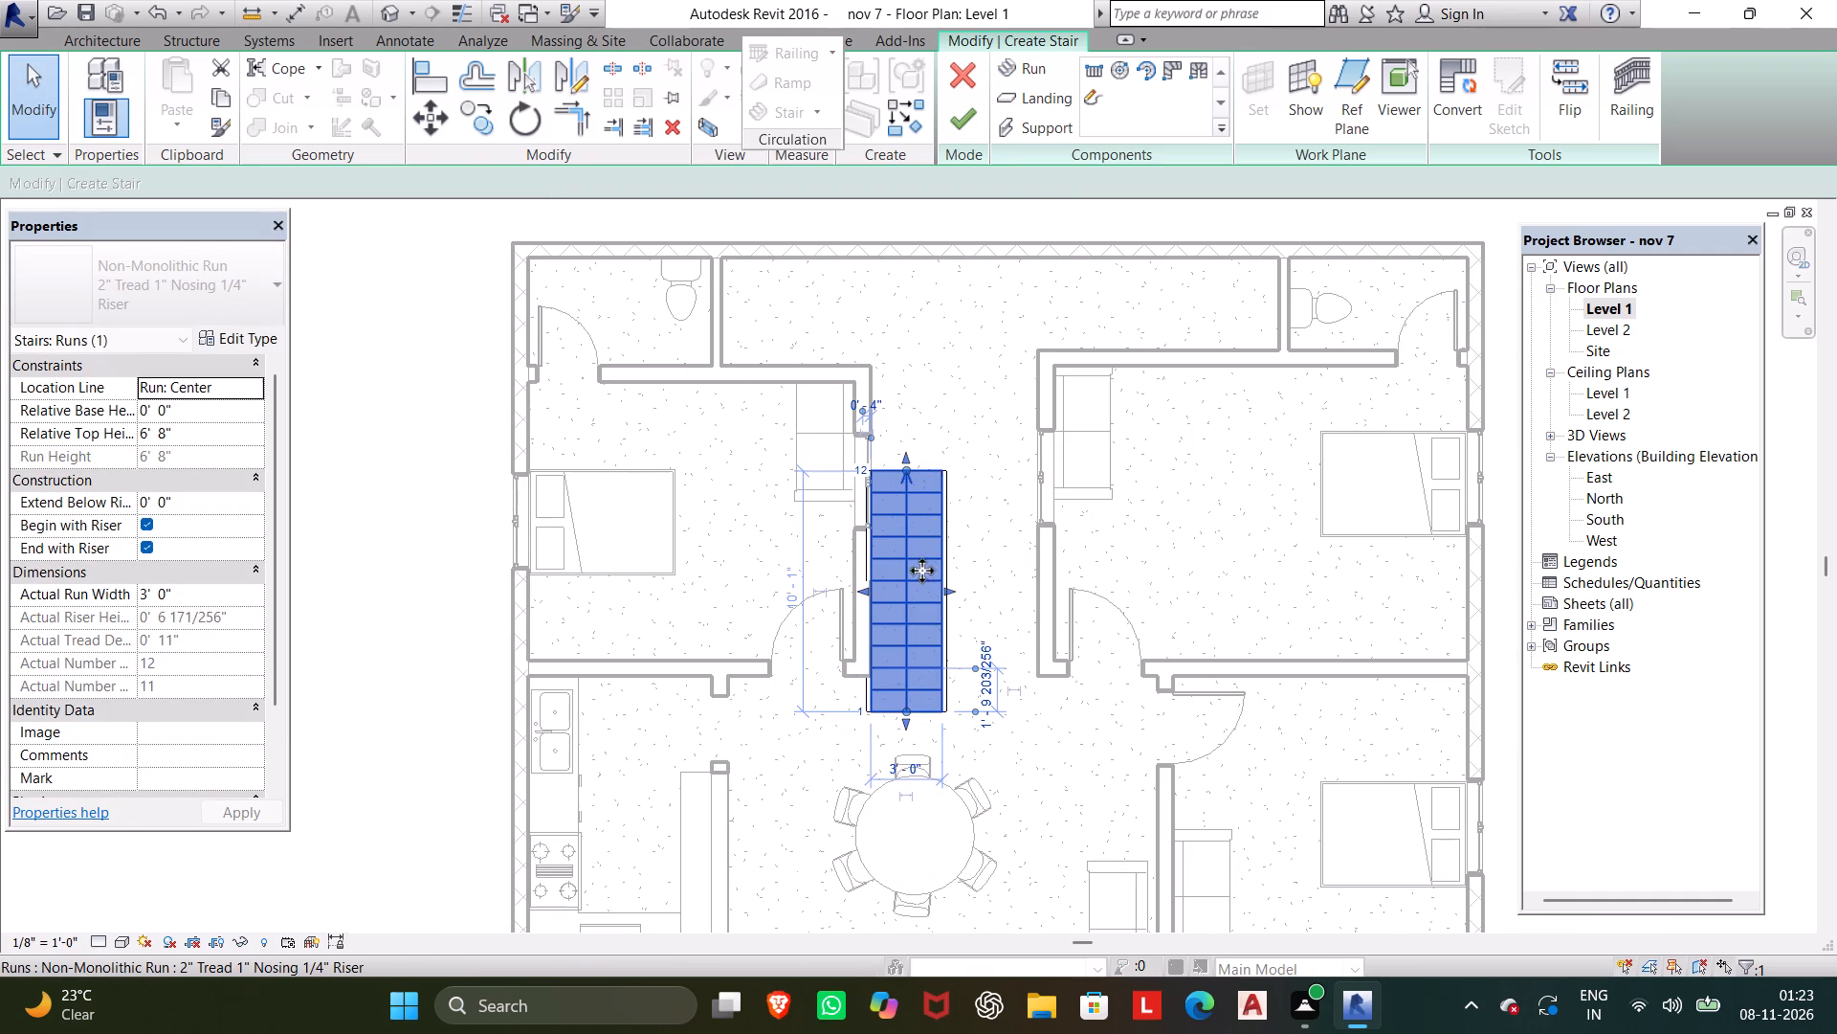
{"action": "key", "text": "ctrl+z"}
Shorten the straight run from its upper end to 5 risers, keeping its lower end in place.
{"action": "left_click", "coordinate": [921, 642]}
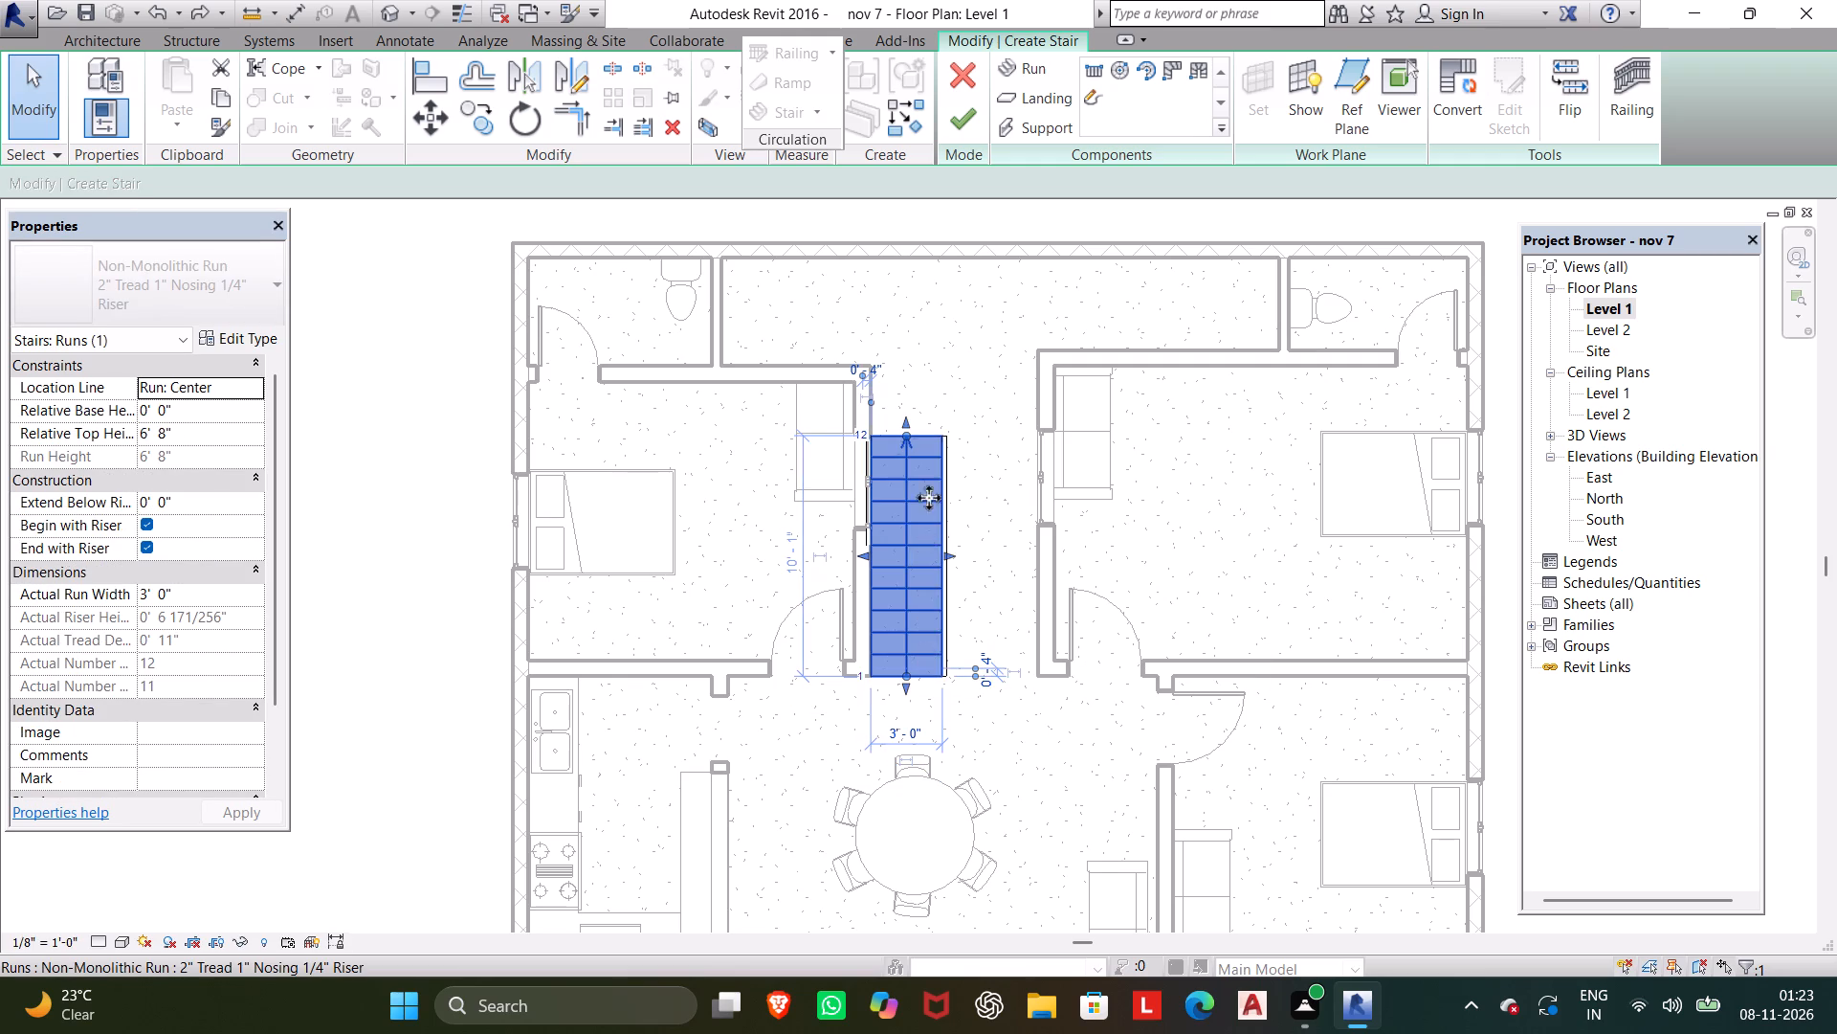
{"action": "scroll", "coordinate": [918, 445], "scroll_direction": "up", "scroll_amount": 5}
{"action": "left_click_drag", "start_coordinate": [893, 424], "coordinate": [876, 646]}
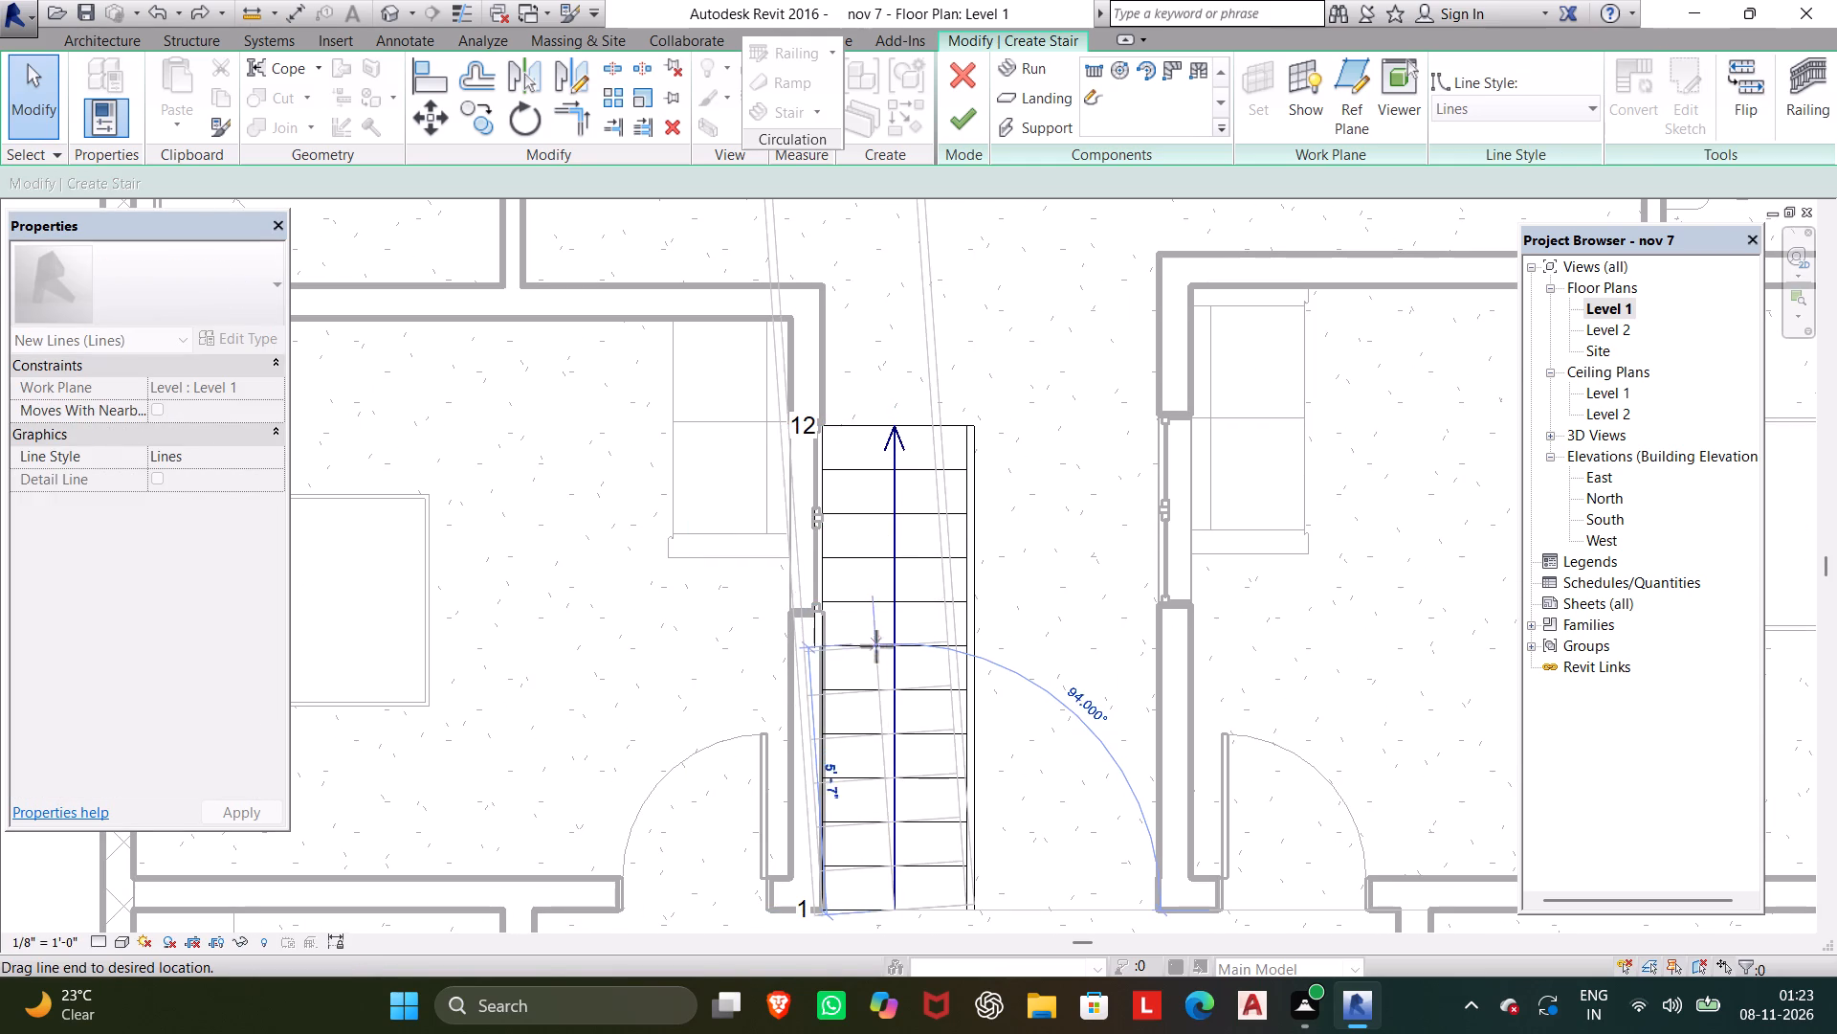
{"action": "left_click_drag", "start_coordinate": [876, 646], "coordinate": [890, 677]}
{"action": "scroll", "coordinate": [892, 656], "scroll_direction": "down", "scroll_amount": 2}
{"action": "middle_click_drag", "start_coordinate": [891, 654], "coordinate": [894, 633]}
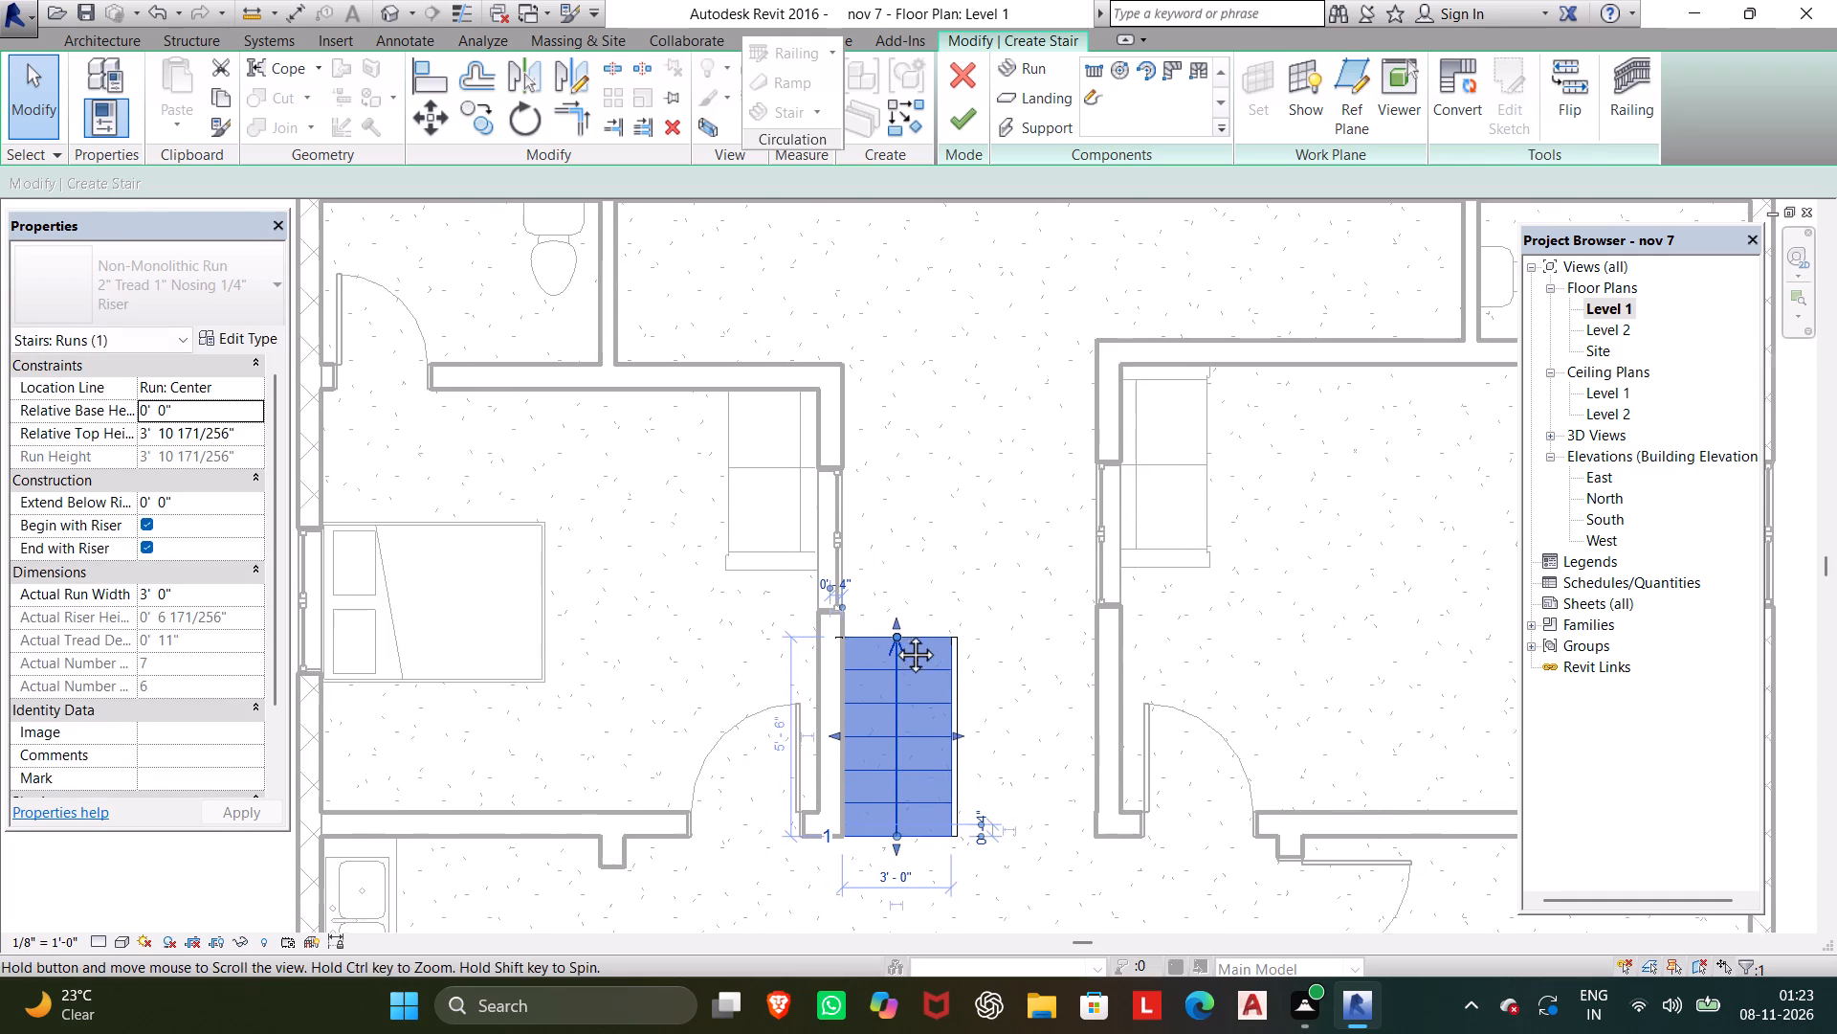
{"action": "middle_click_drag", "start_coordinate": [894, 633], "coordinate": [896, 624]}
{"action": "scroll", "coordinate": [896, 608], "scroll_direction": "up", "scroll_amount": 3}
{"action": "middle_click_drag", "start_coordinate": [893, 629], "coordinate": [965, 490]}
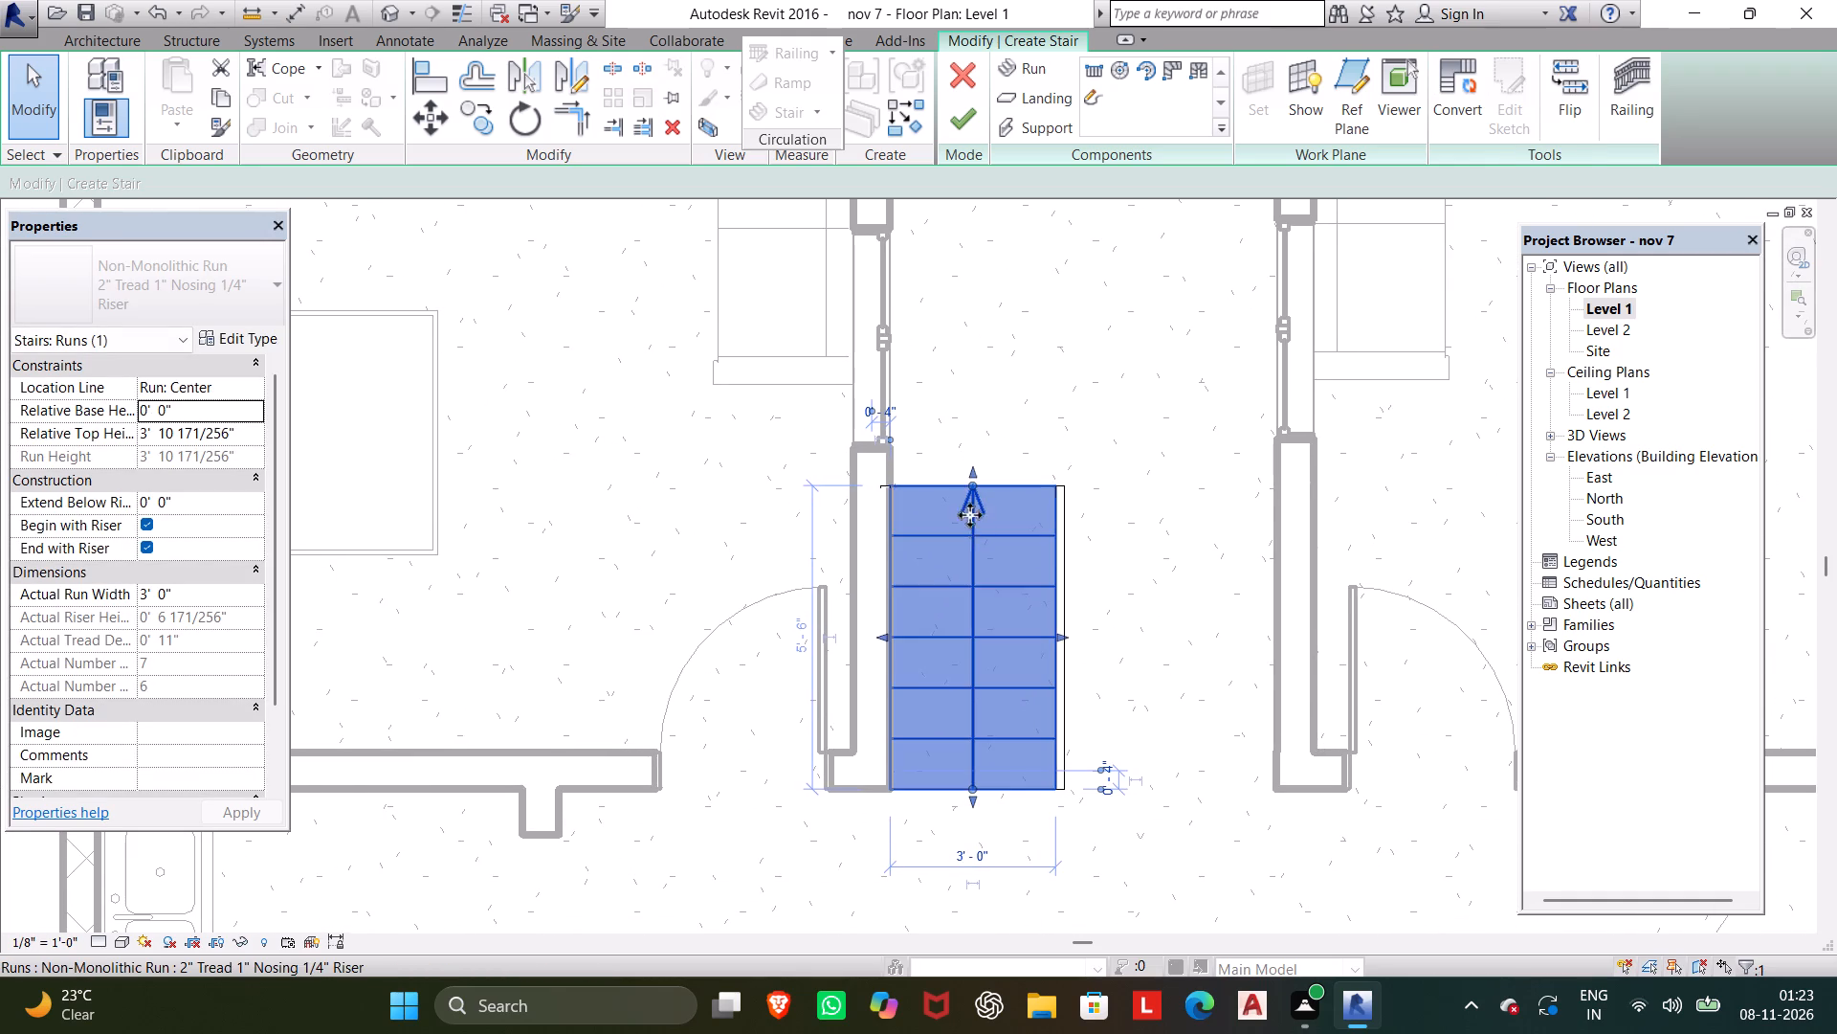
{"action": "left_click_drag", "start_coordinate": [974, 484], "coordinate": [973, 579]}
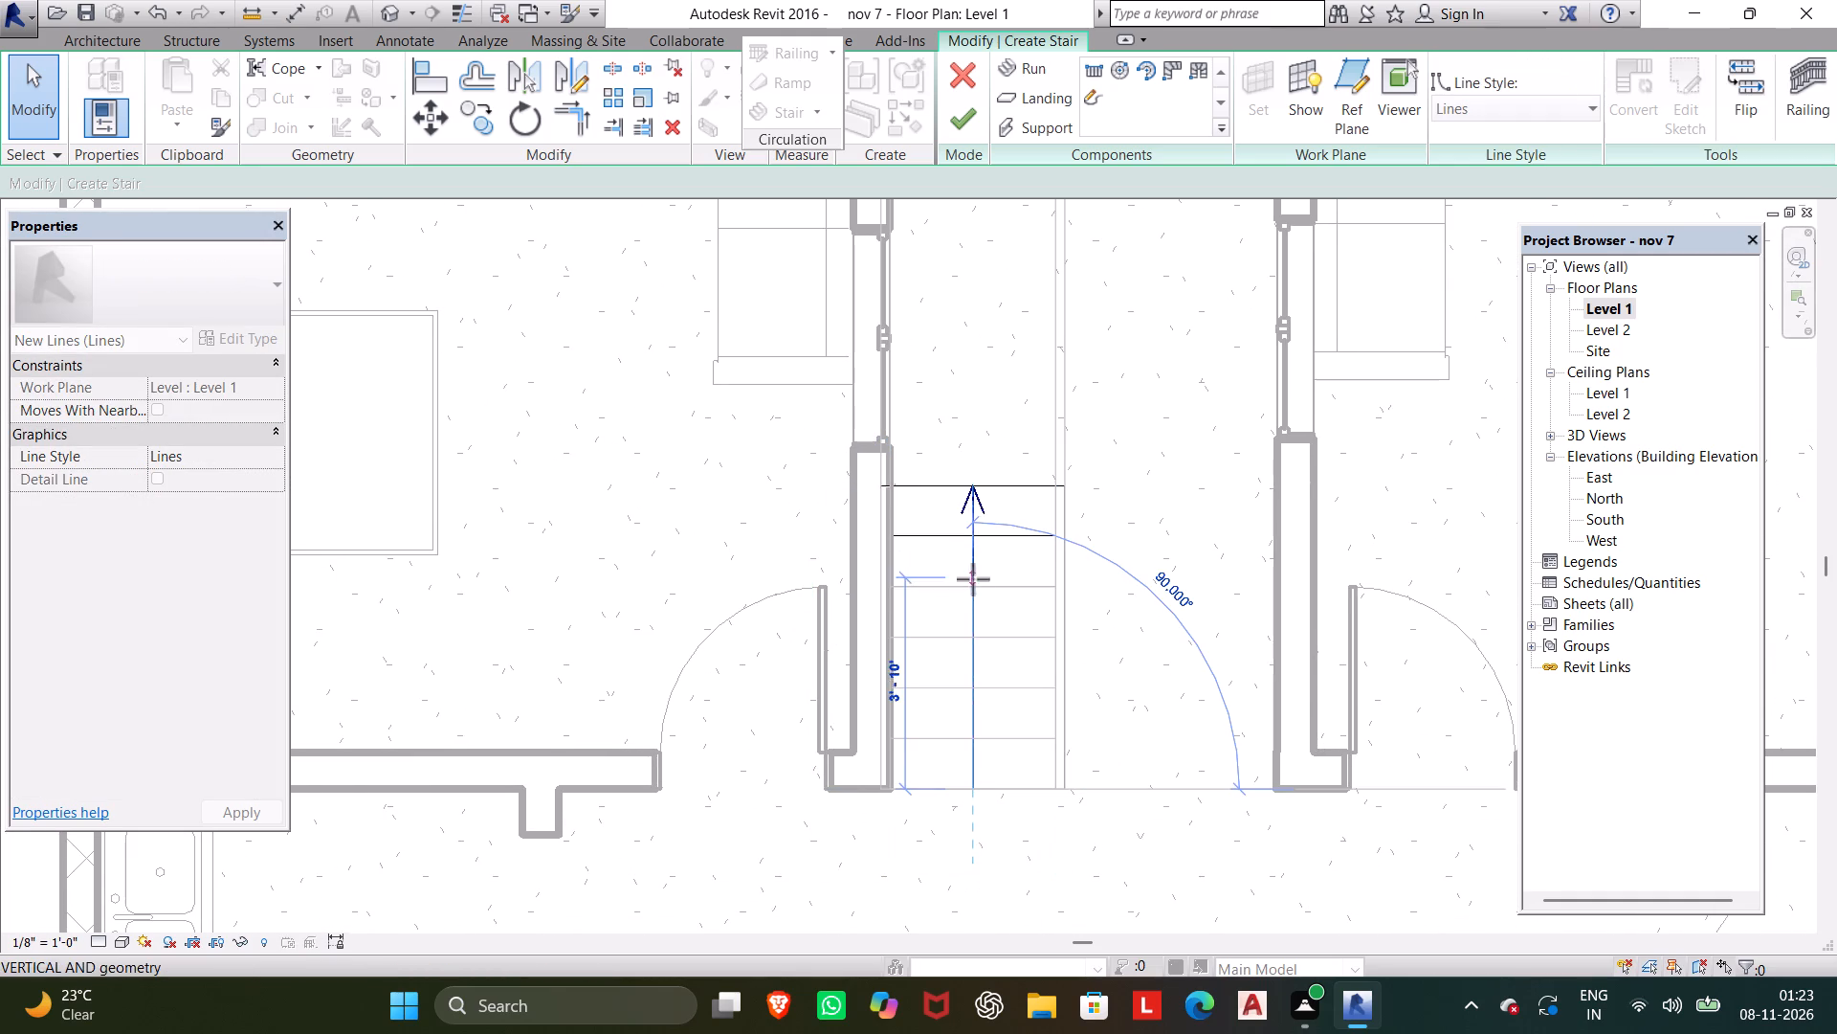
{"action": "left_click_drag", "start_coordinate": [973, 579], "coordinate": [970, 599]}
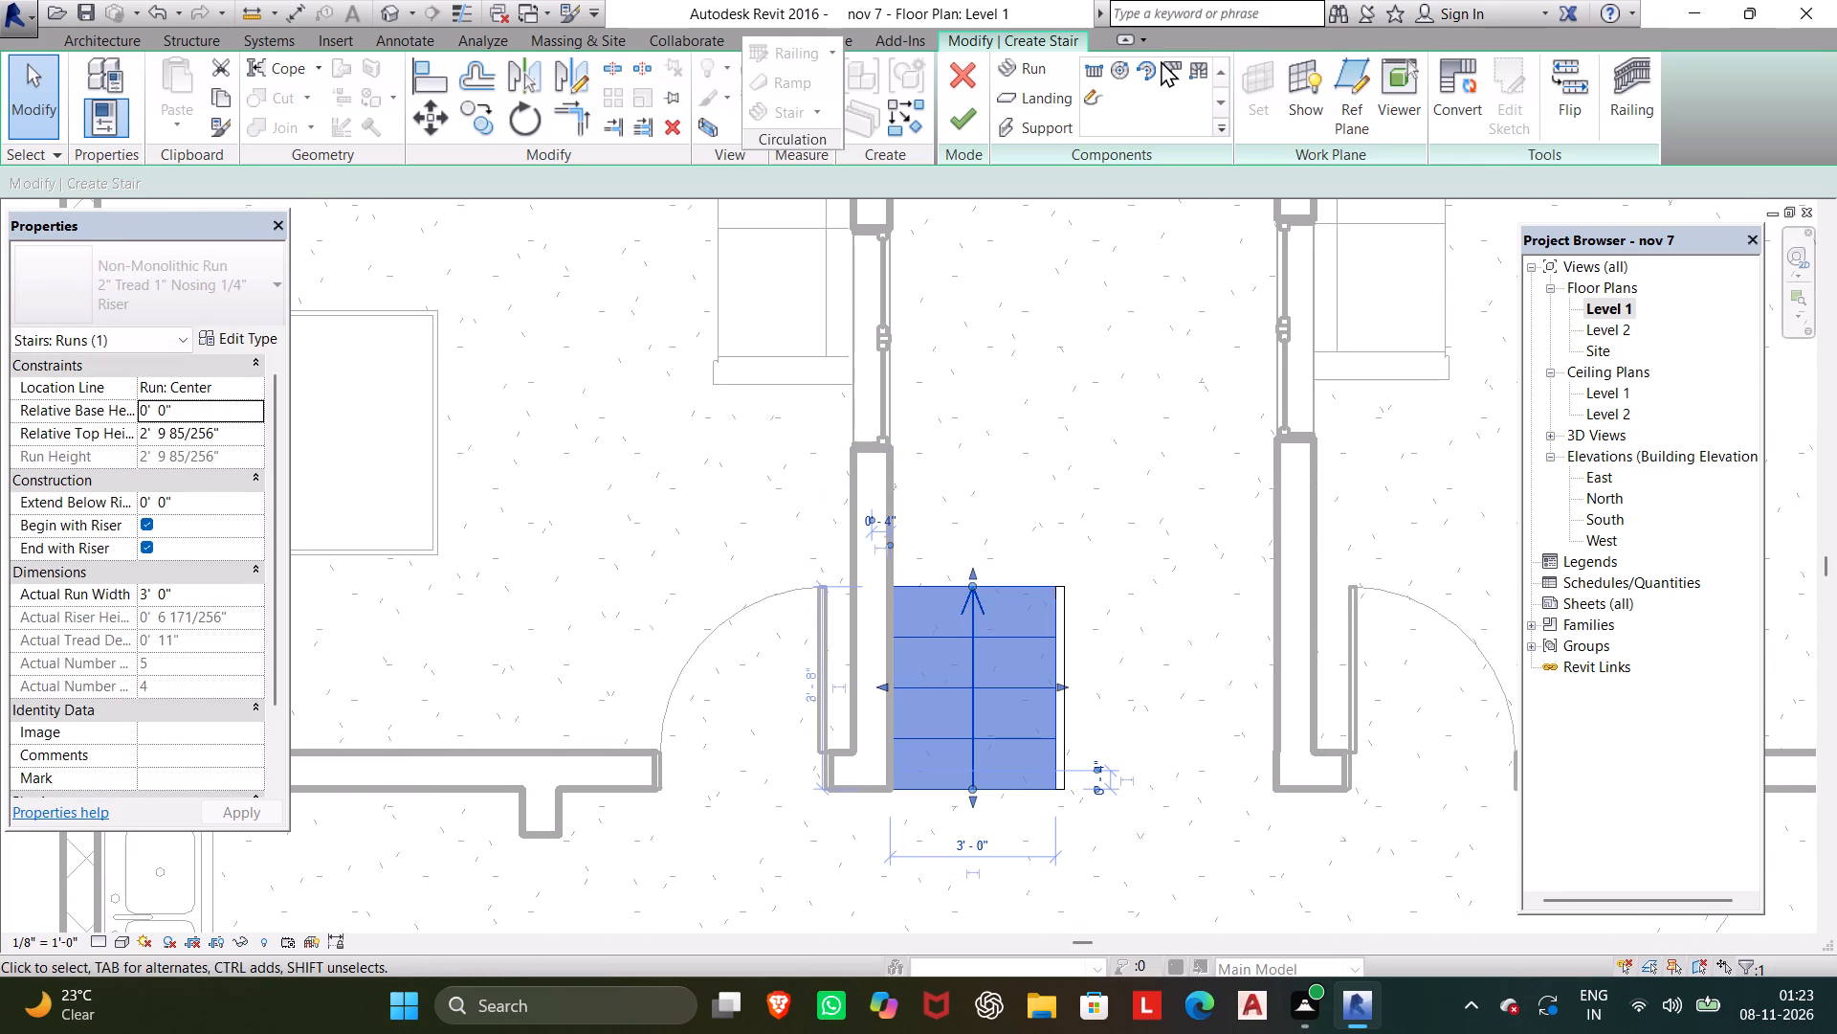
Place a 3' wide U-shape winder run with 18 risers above the straight run, filling the stairwell width between the bedrooms.
{"action": "left_click", "coordinate": [1197, 61]}
{"action": "middle_click_drag", "start_coordinate": [1139, 251], "coordinate": [1072, 546]}
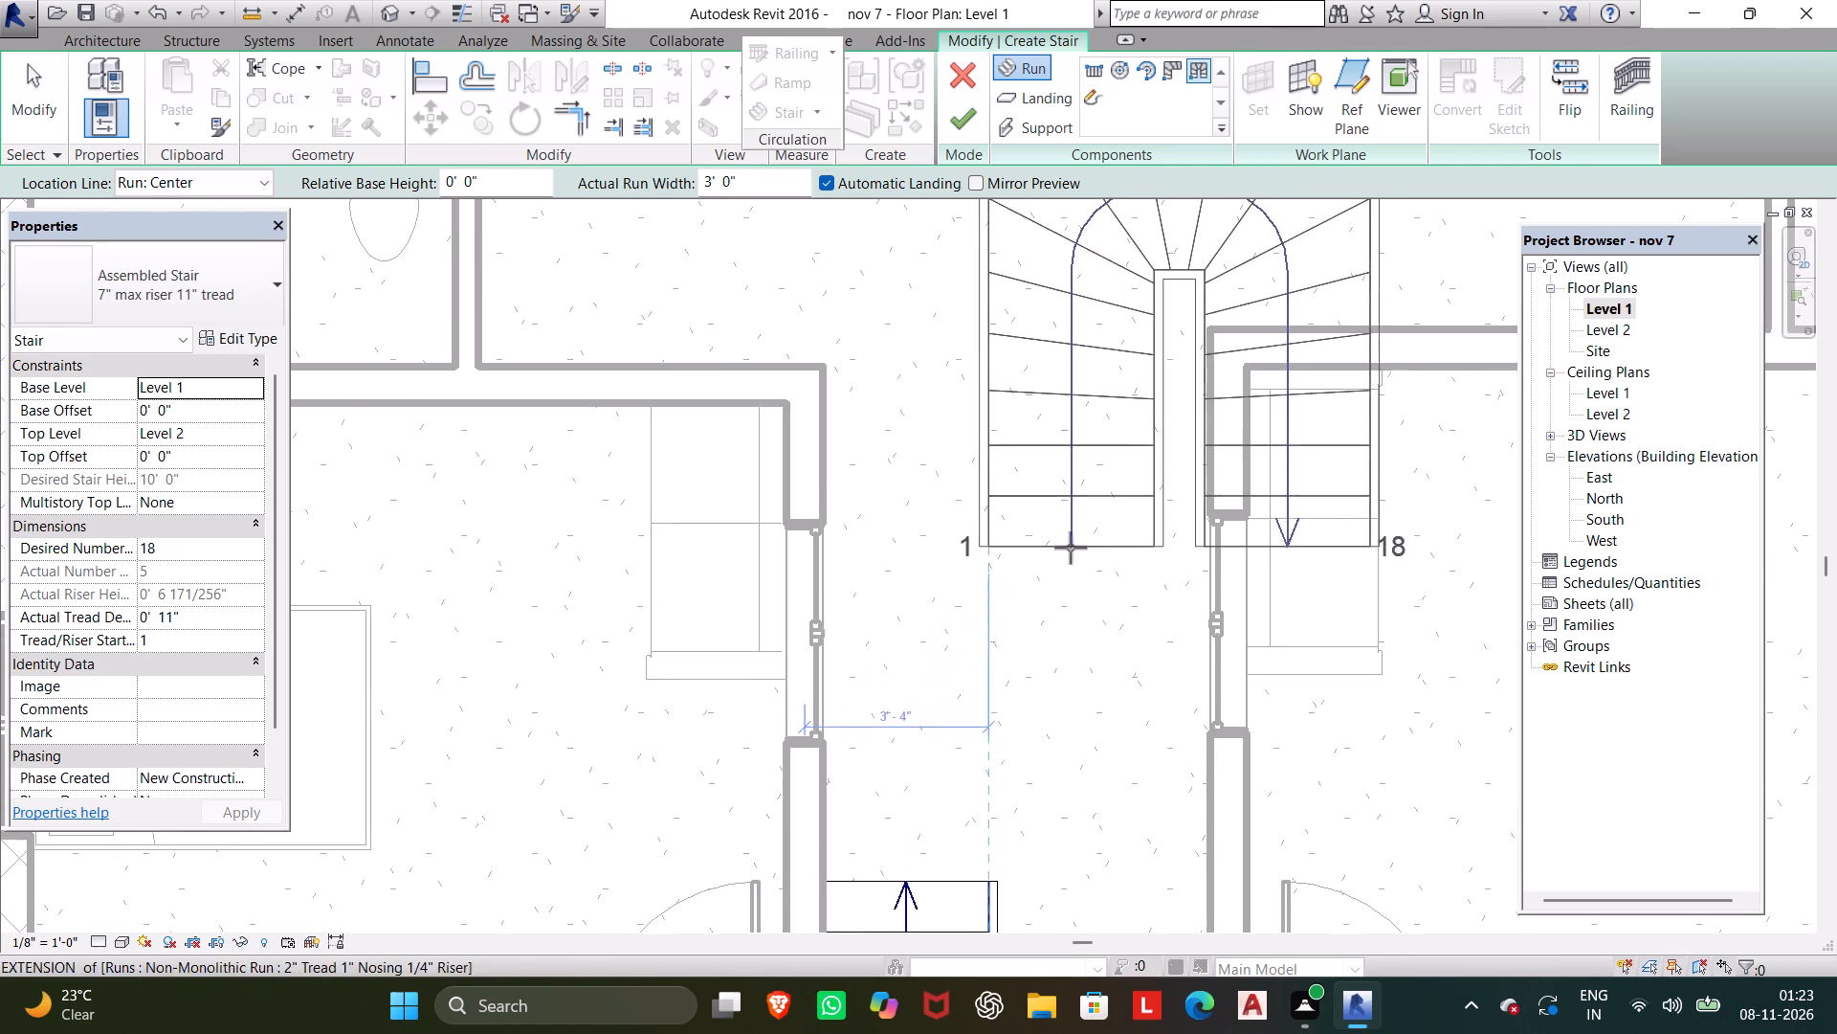
{"action": "left_click", "coordinate": [917, 806]}
Move the 5-riser straight run so its upper end meets the starting end of the U-shape winder.
{"action": "scroll", "coordinate": [904, 877], "scroll_direction": "up", "scroll_amount": 2}
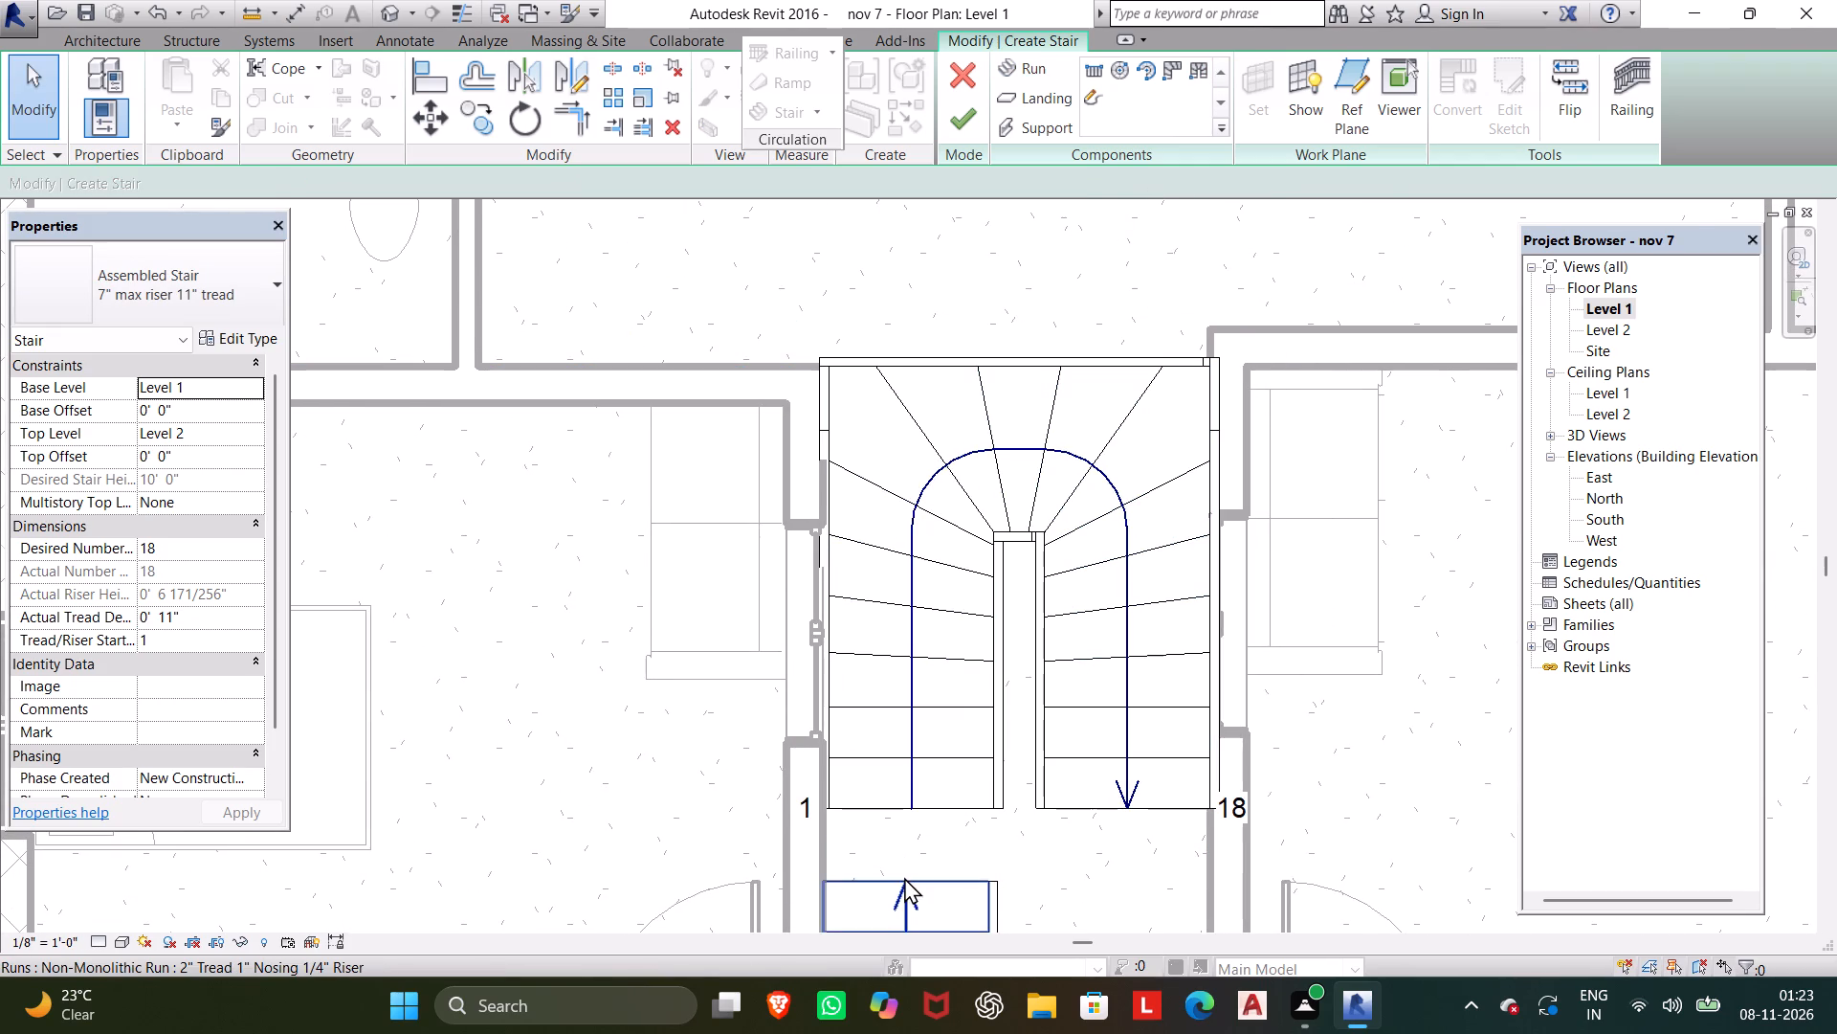
{"action": "scroll", "coordinate": [904, 877], "scroll_direction": "up", "scroll_amount": 3}
{"action": "left_click_drag", "start_coordinate": [908, 886], "coordinate": [902, 809]}
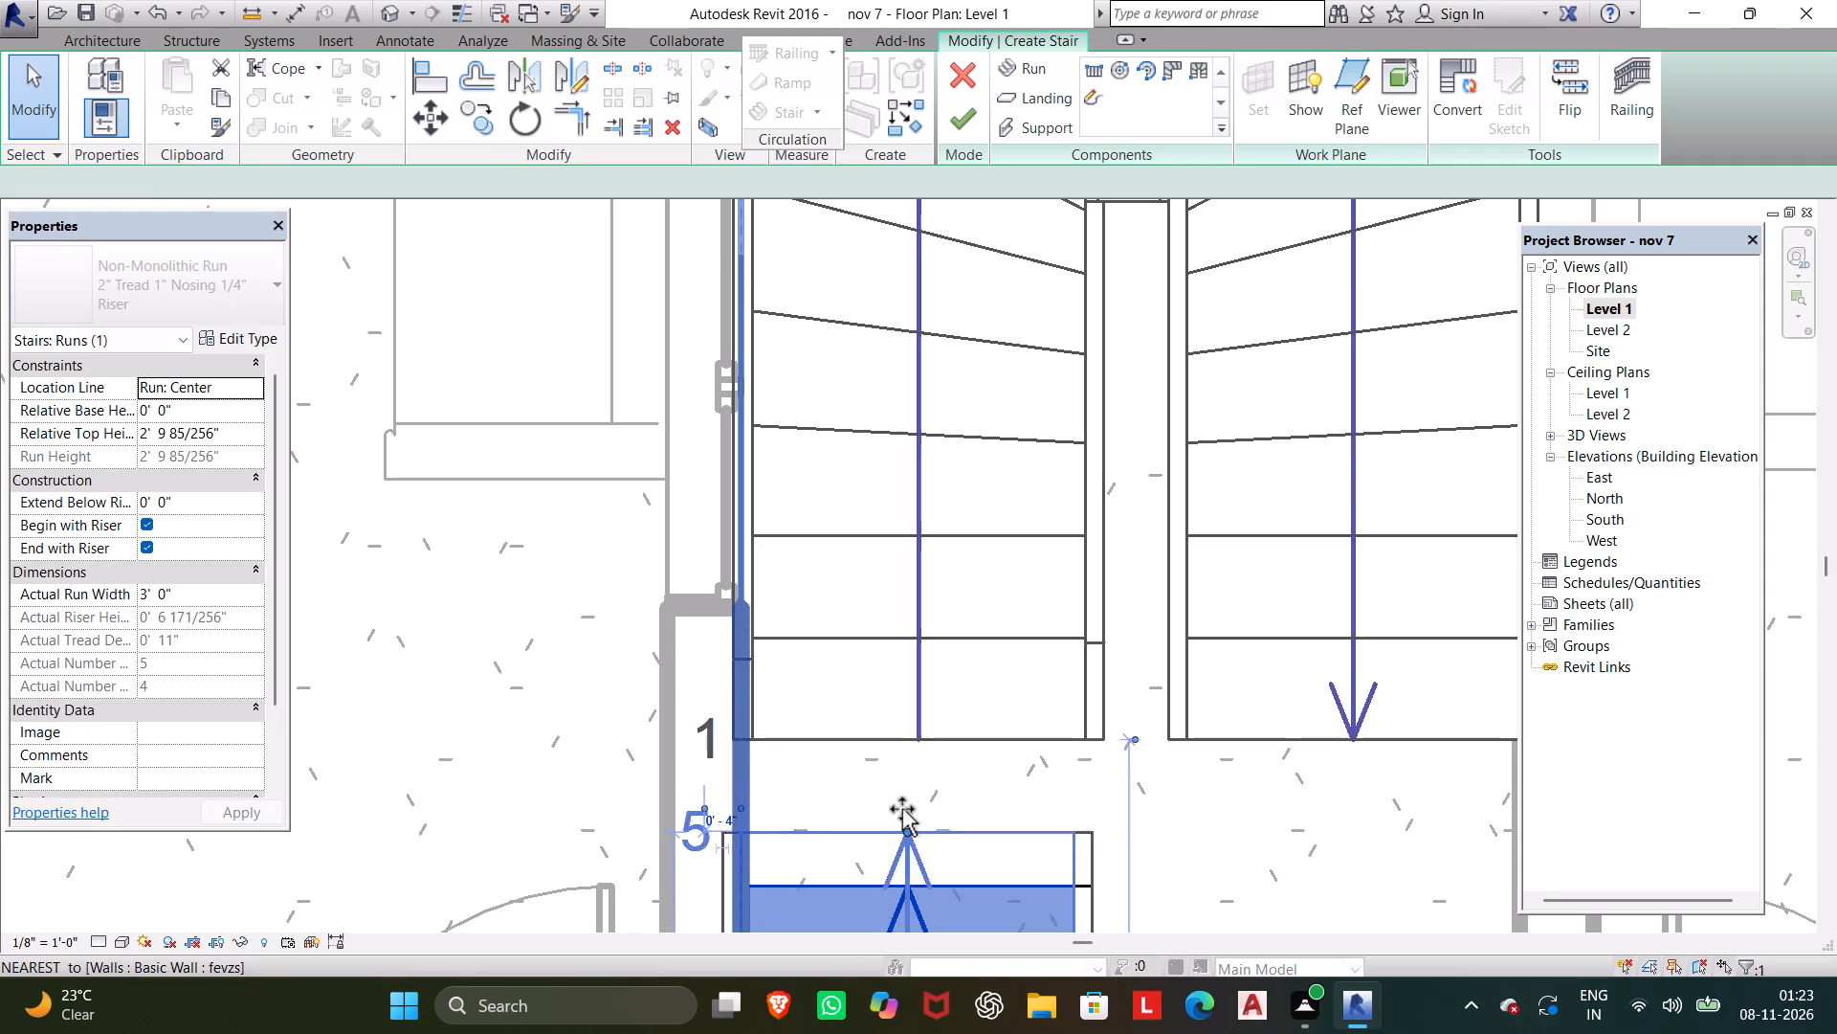
{"action": "left_click_drag", "start_coordinate": [902, 809], "coordinate": [923, 744]}
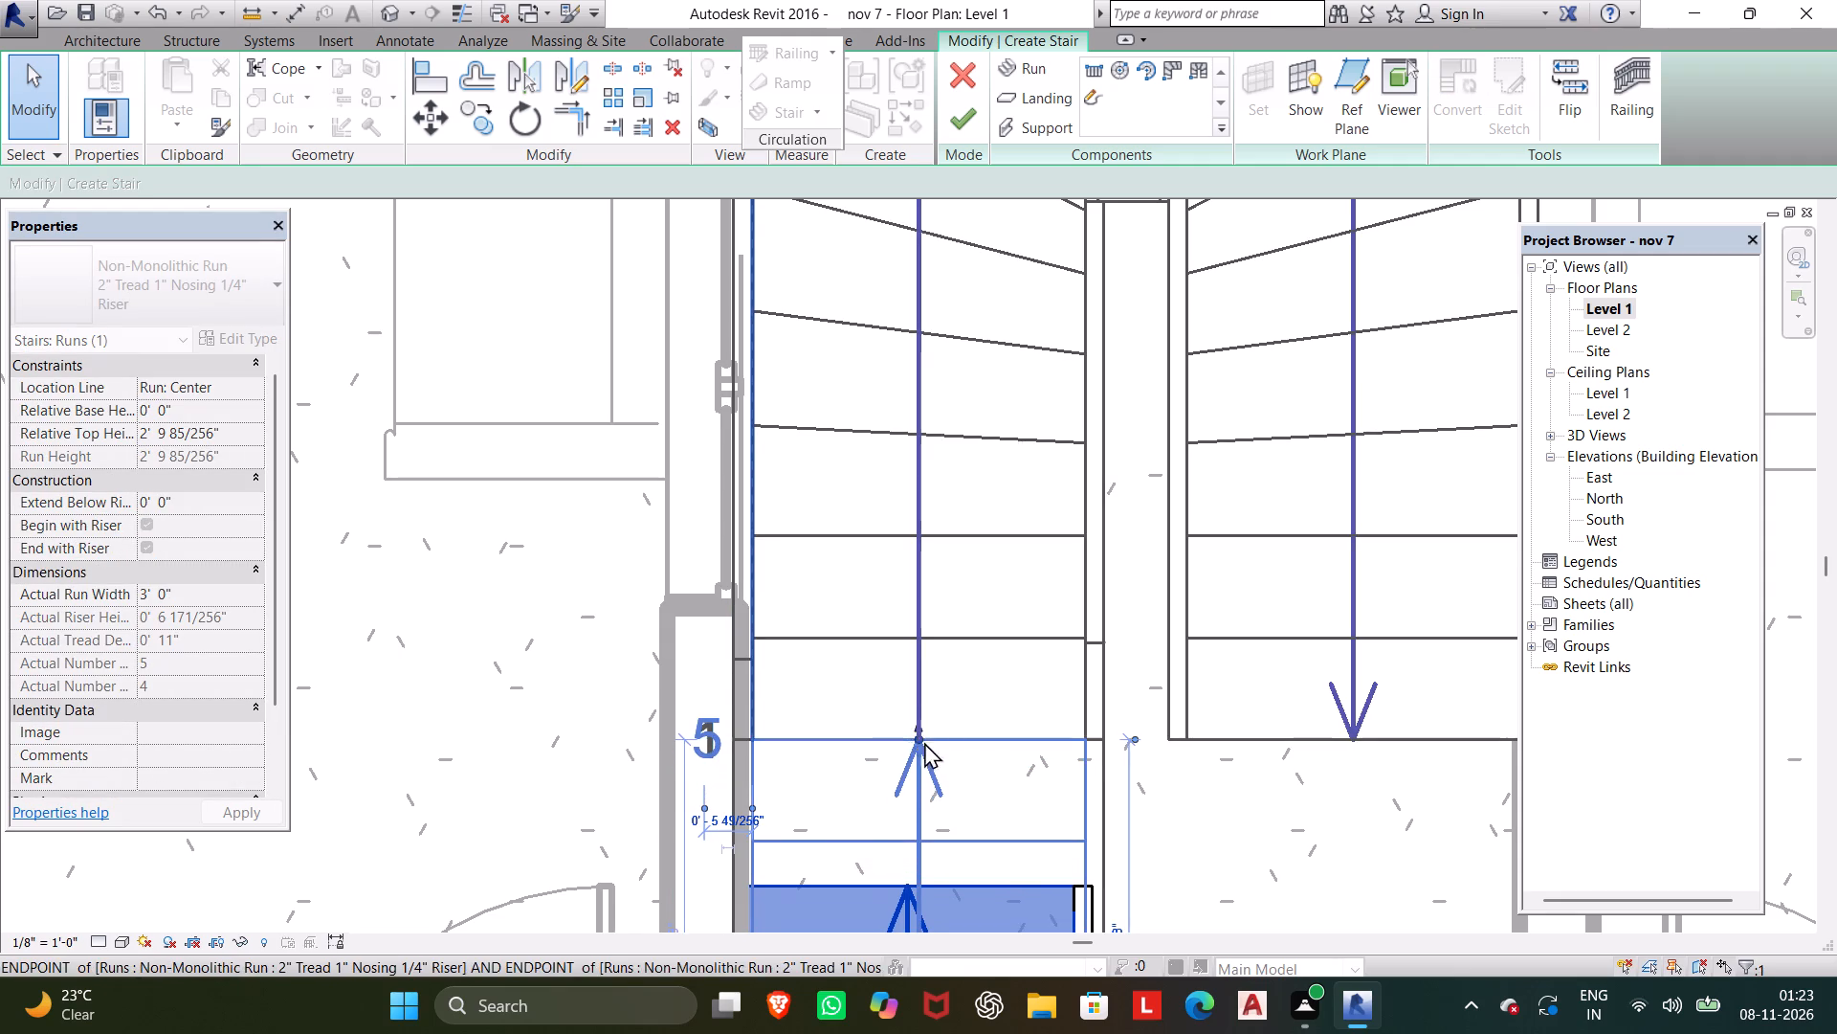
{"action": "scroll", "coordinate": [925, 749], "scroll_direction": "down", "scroll_amount": 4}
{"action": "key", "text": "Escape"}
Finish the stair made of the straight run and U-shape winder, dismissing the notification card.
{"action": "scroll", "coordinate": [932, 711], "scroll_direction": "down", "scroll_amount": 1}
{"action": "middle_click_drag", "start_coordinate": [935, 711], "coordinate": [935, 708]}
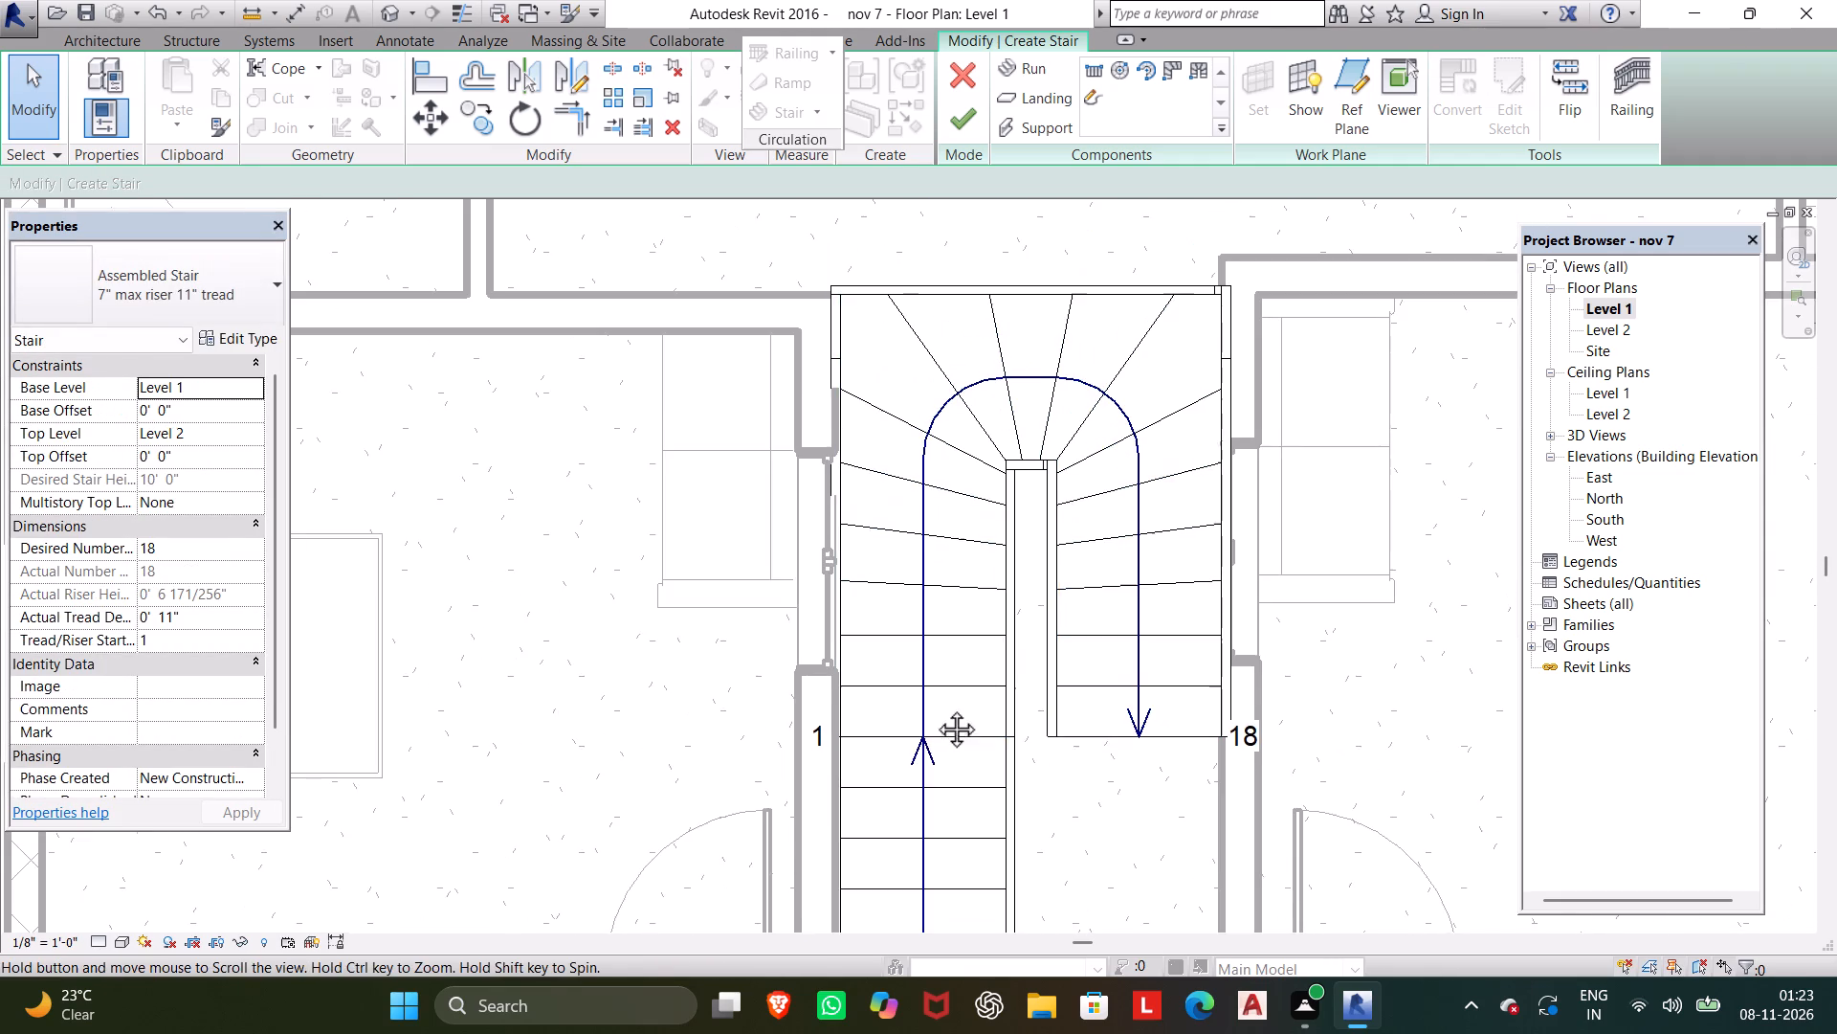
{"action": "middle_click_drag", "start_coordinate": [935, 708], "coordinate": [934, 614]}
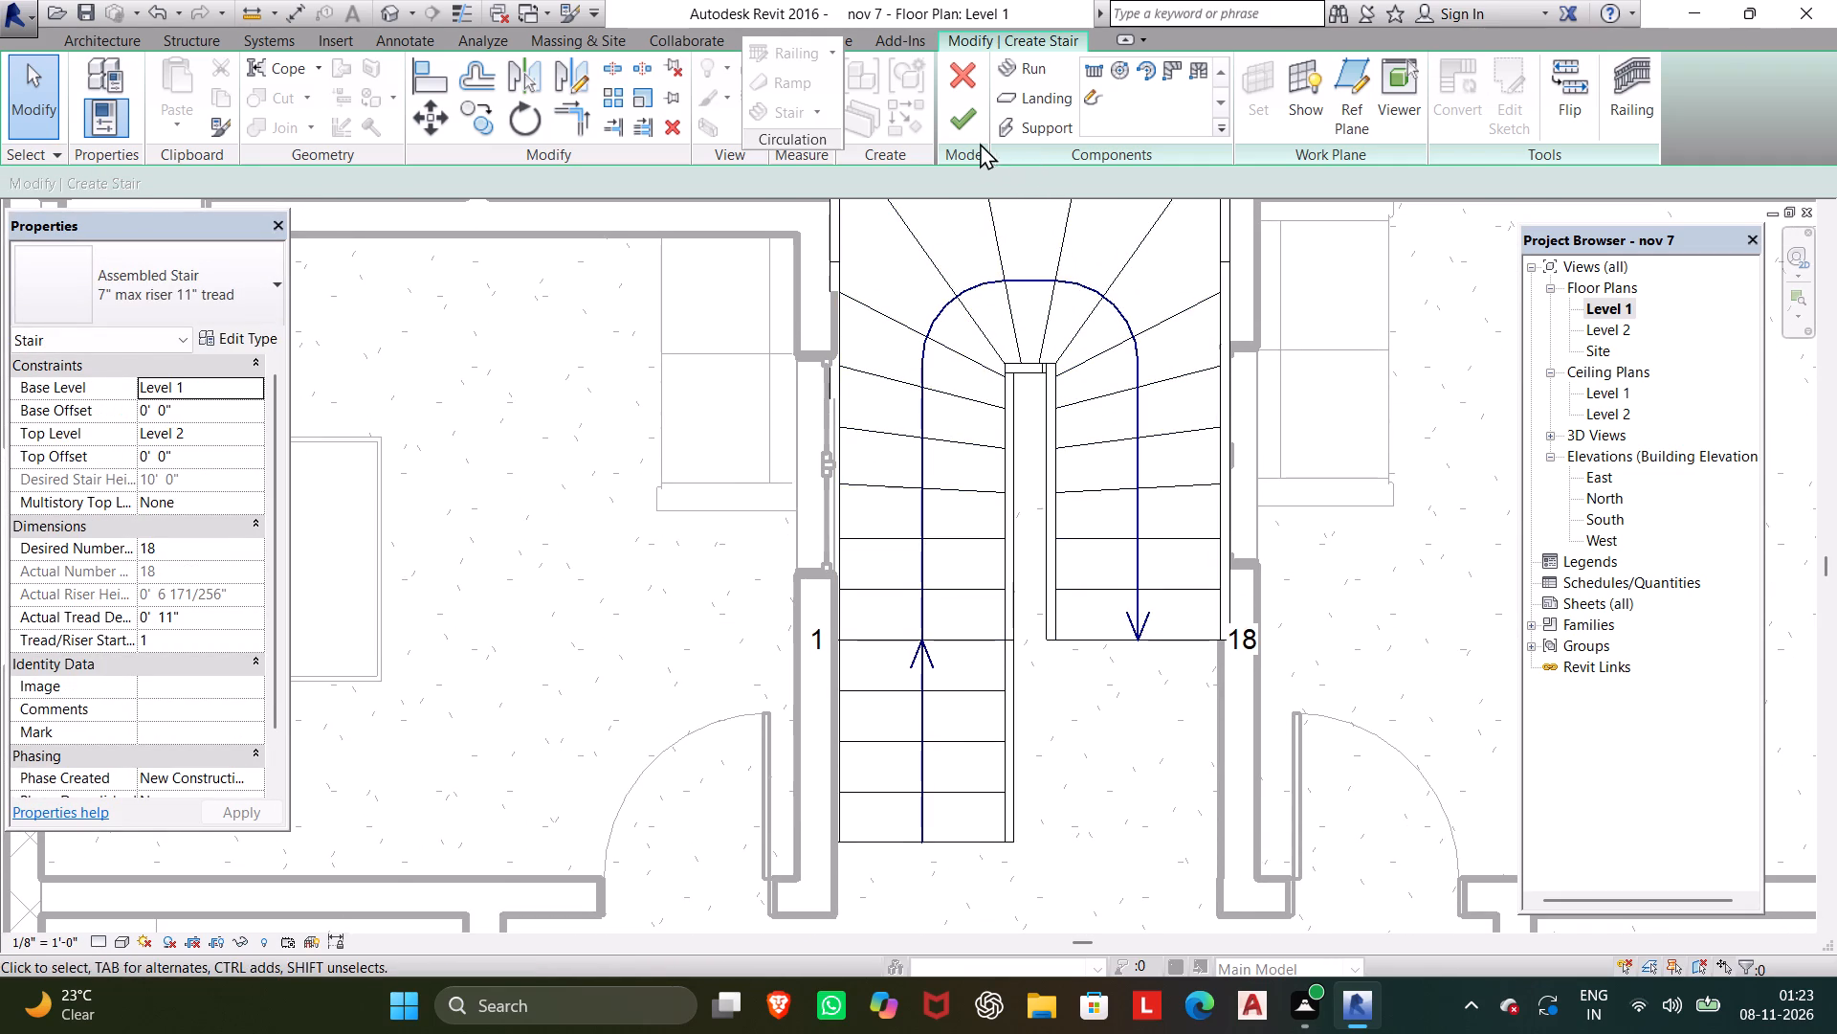
{"action": "left_click", "coordinate": [946, 131]}
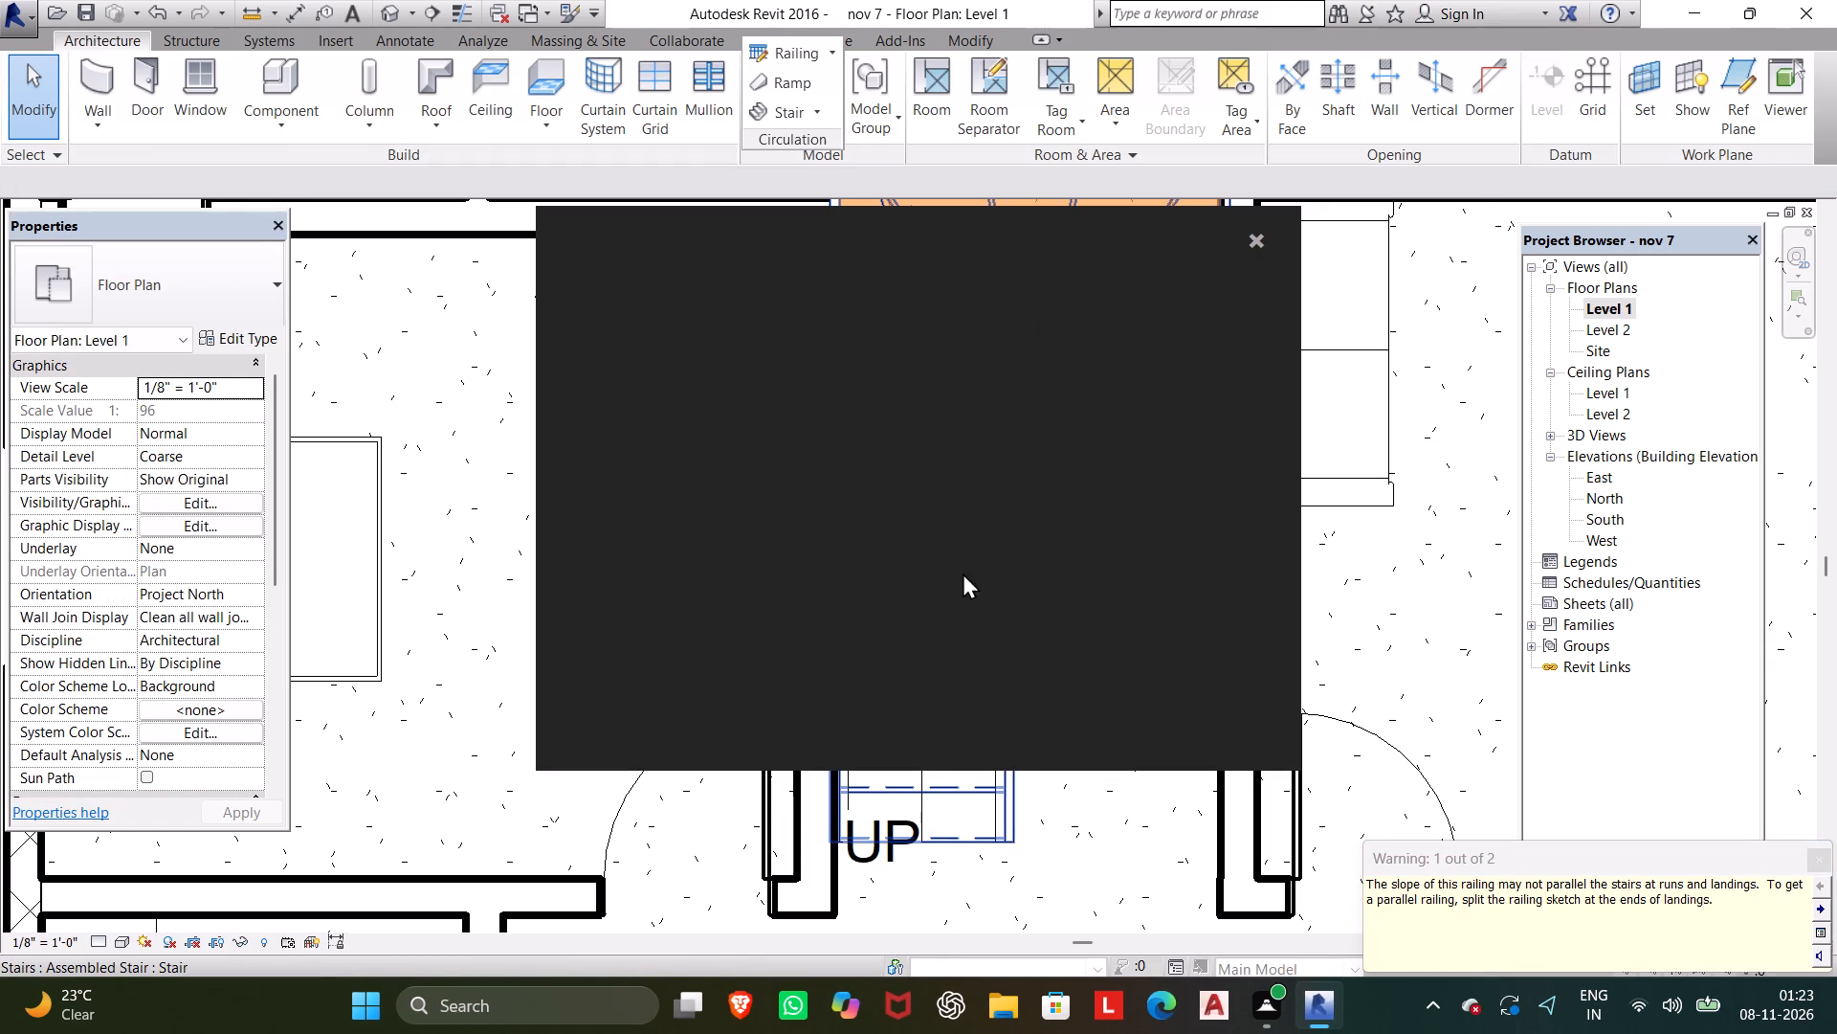
{"action": "left_click", "coordinate": [1265, 235]}
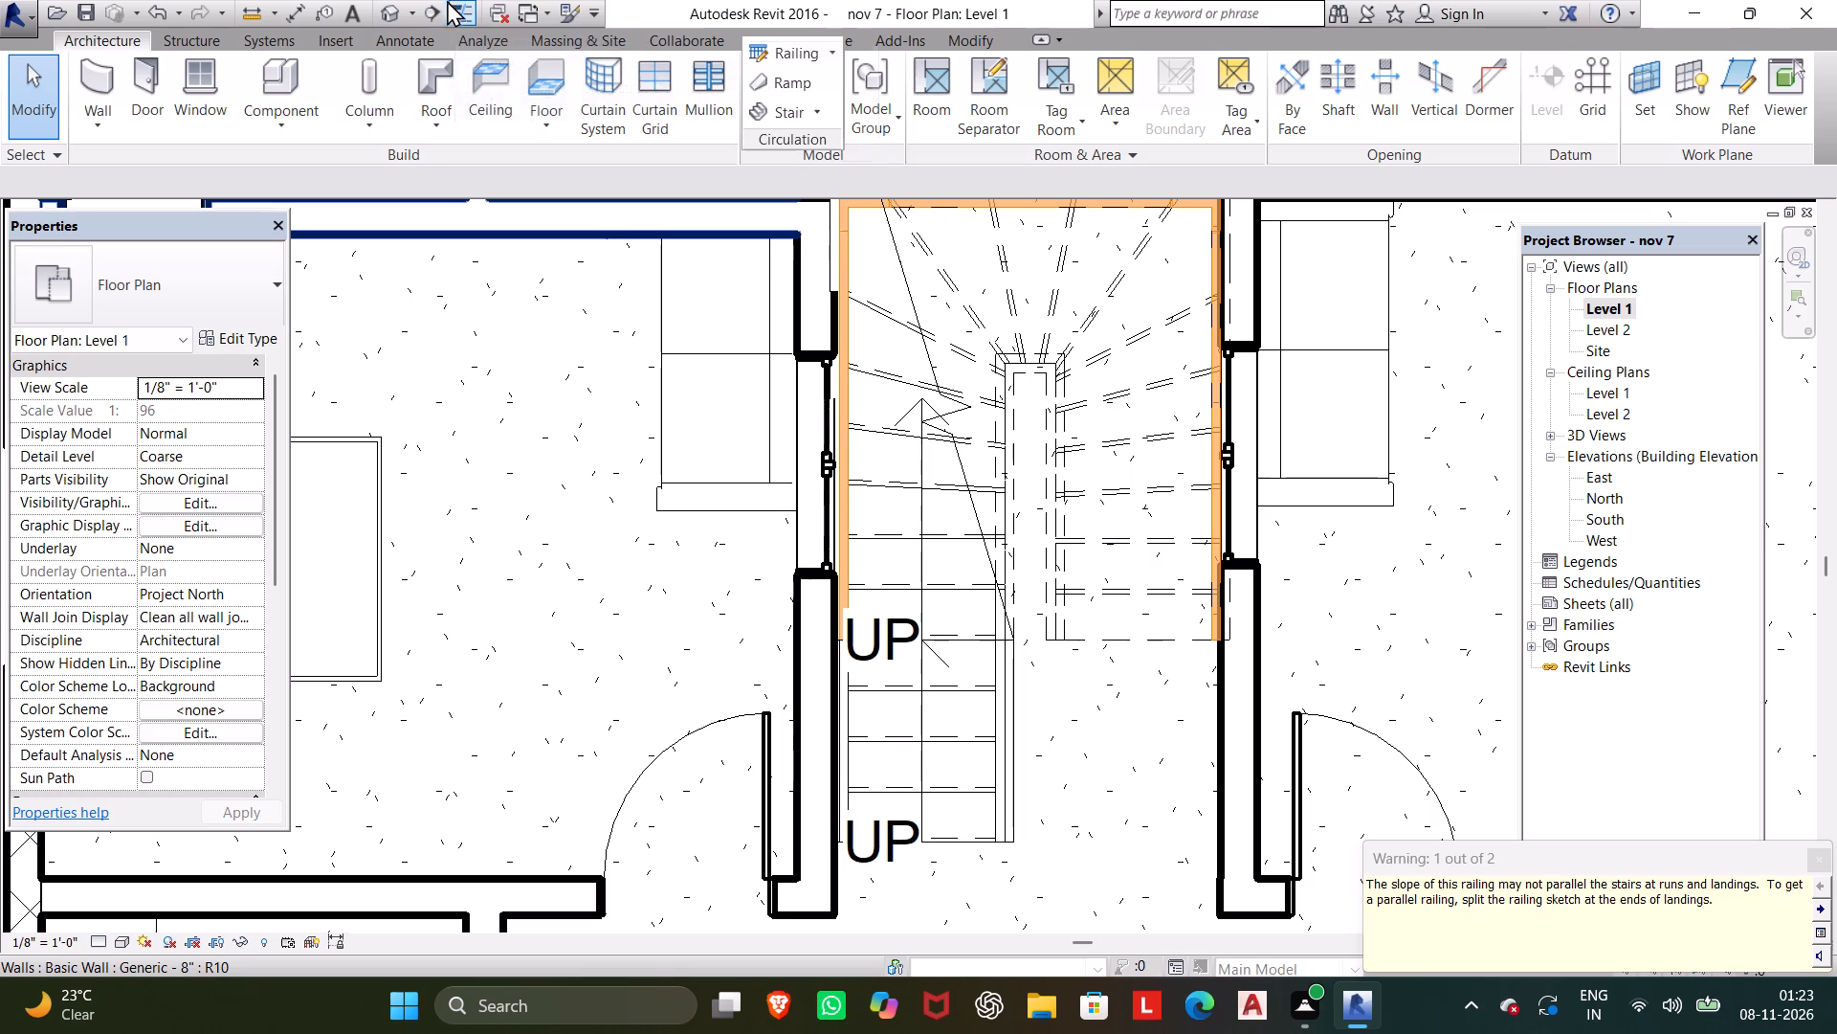
Open the default 3D view and examine the new stair's railings in relation to the roof.
{"action": "left_click", "coordinate": [409, 1]}
{"action": "left_click", "coordinate": [391, 5]}
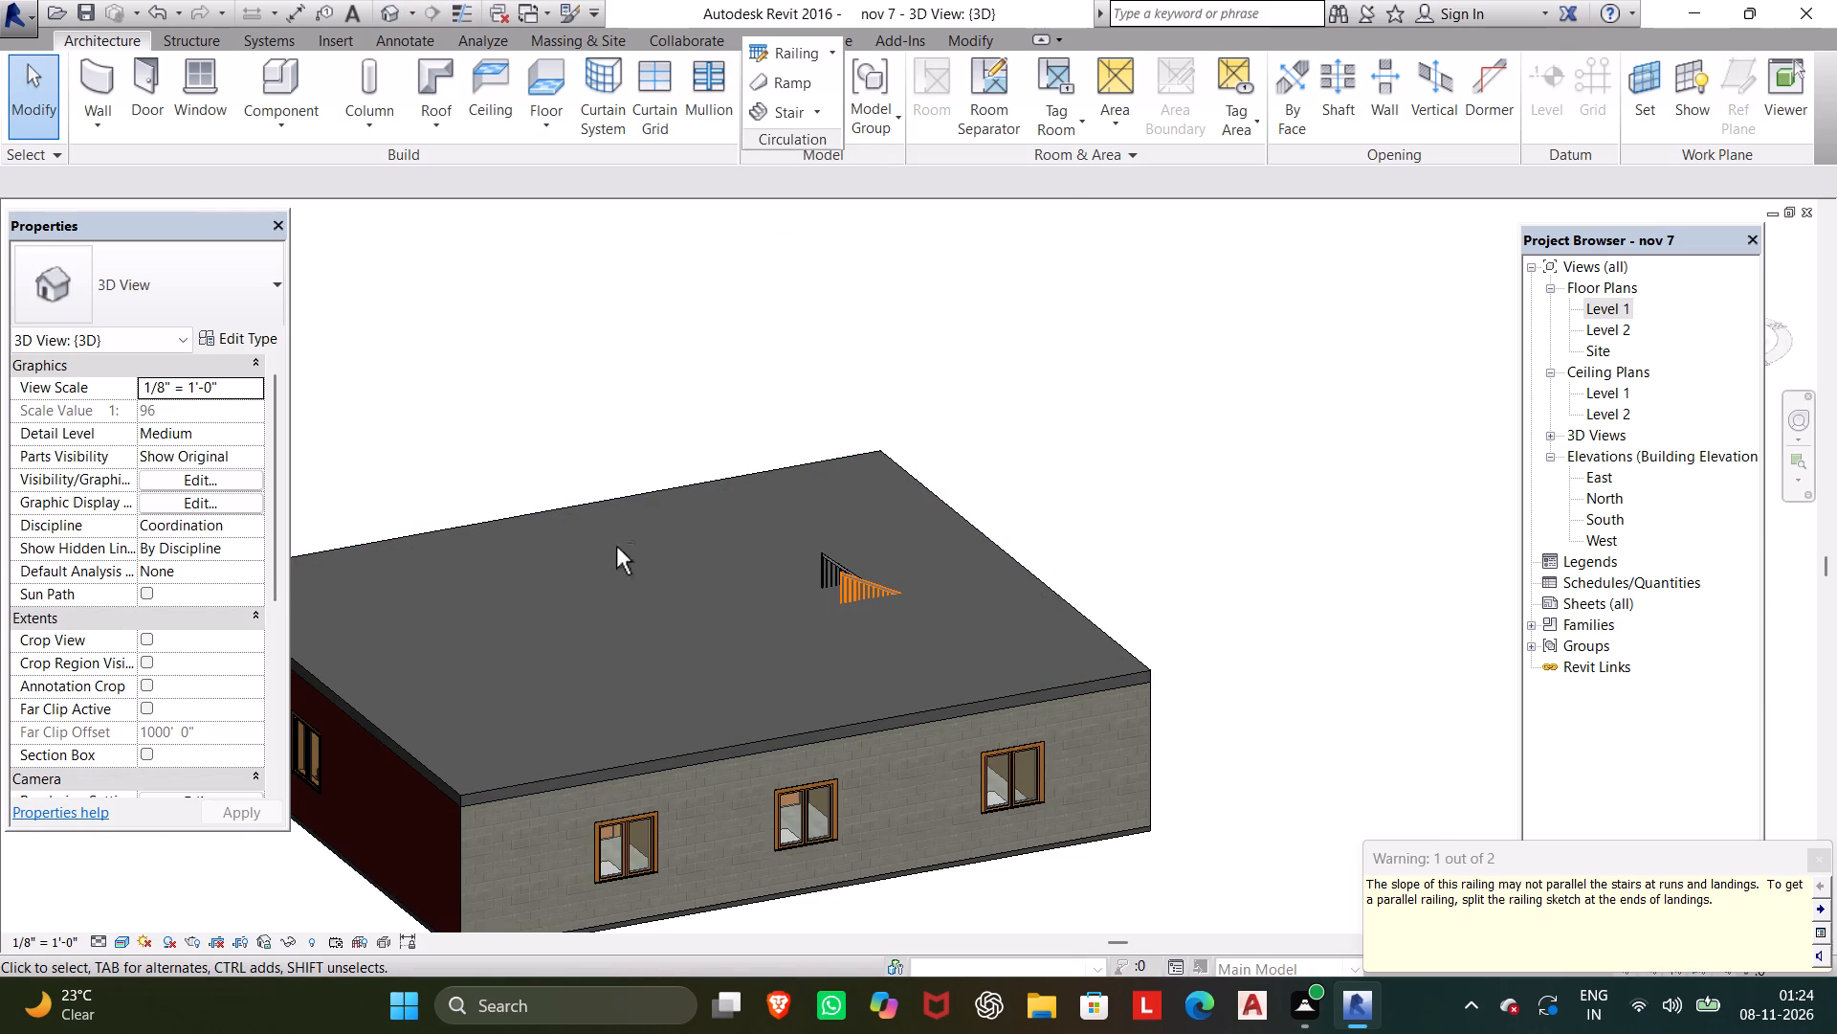
{"action": "middle_click_drag", "start_coordinate": [616, 547], "coordinate": [853, 511], "text": "shift"}
{"action": "scroll", "coordinate": [636, 552], "scroll_direction": "down", "scroll_amount": 1, "text": "shift"}
{"action": "middle_click_drag", "start_coordinate": [845, 515], "coordinate": [1133, 477]}
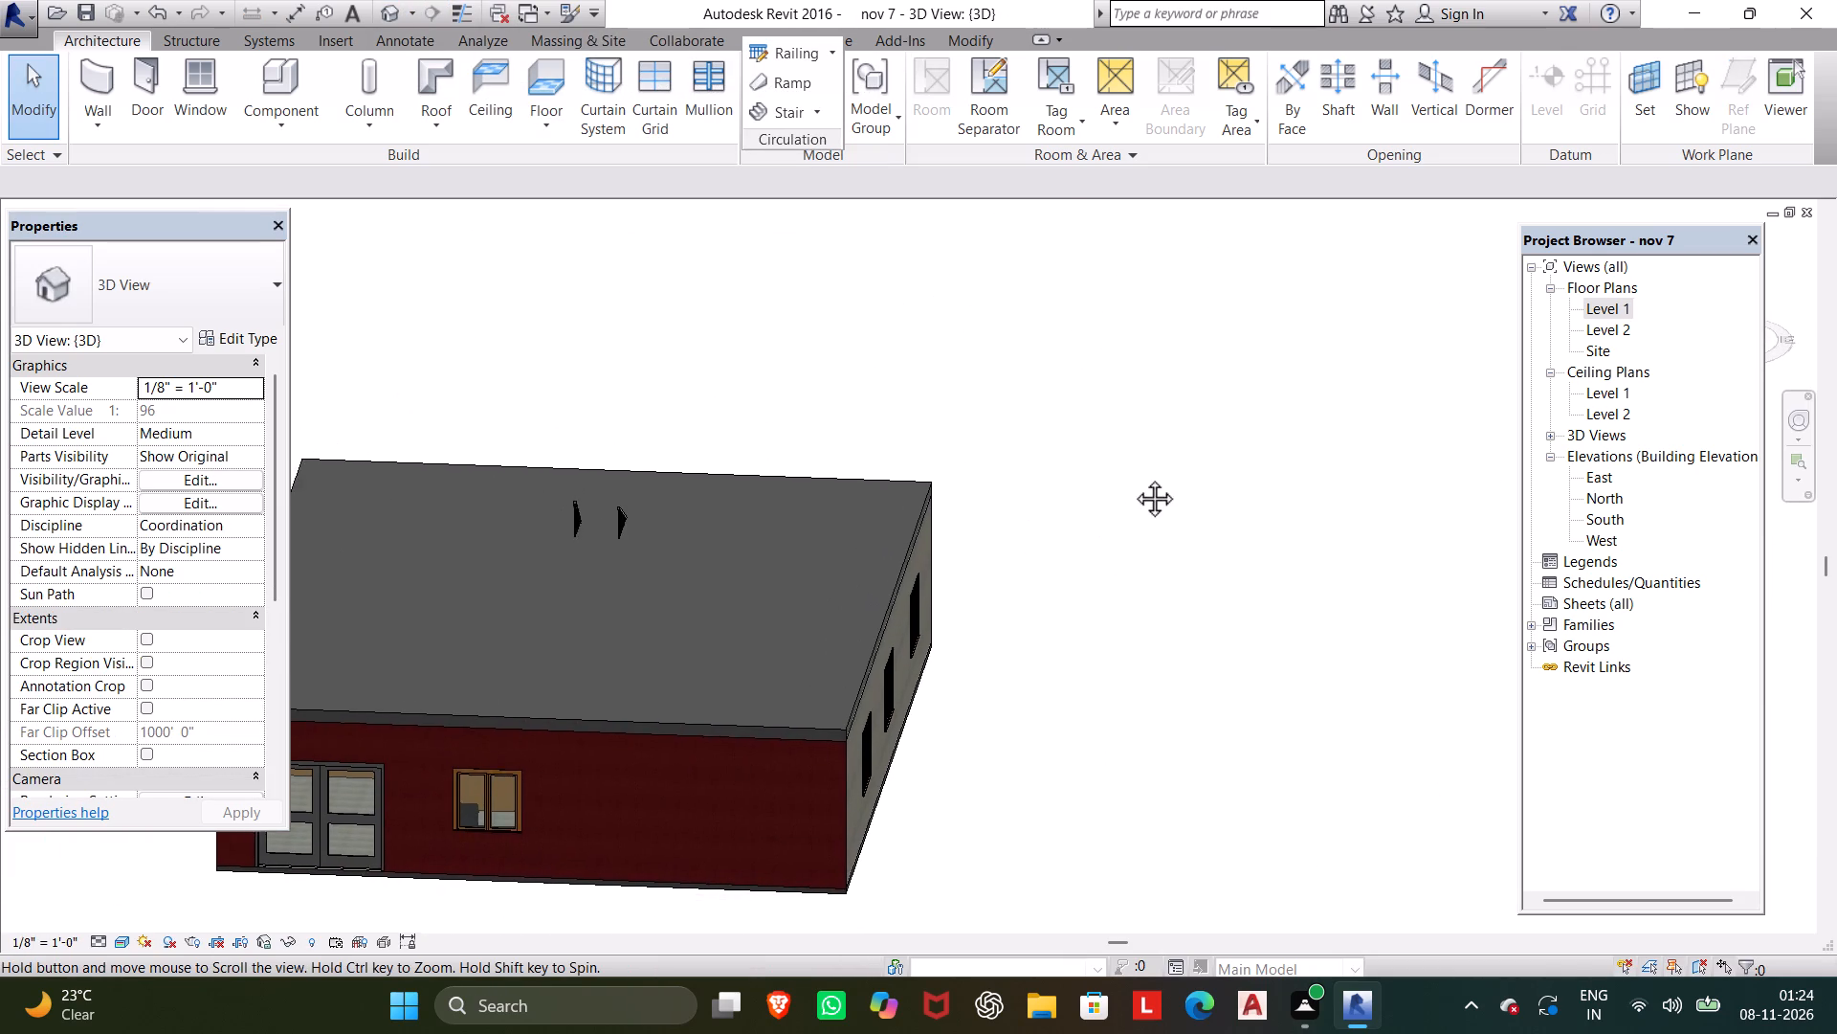
{"action": "middle_click_drag", "start_coordinate": [1133, 477], "coordinate": [1228, 416]}
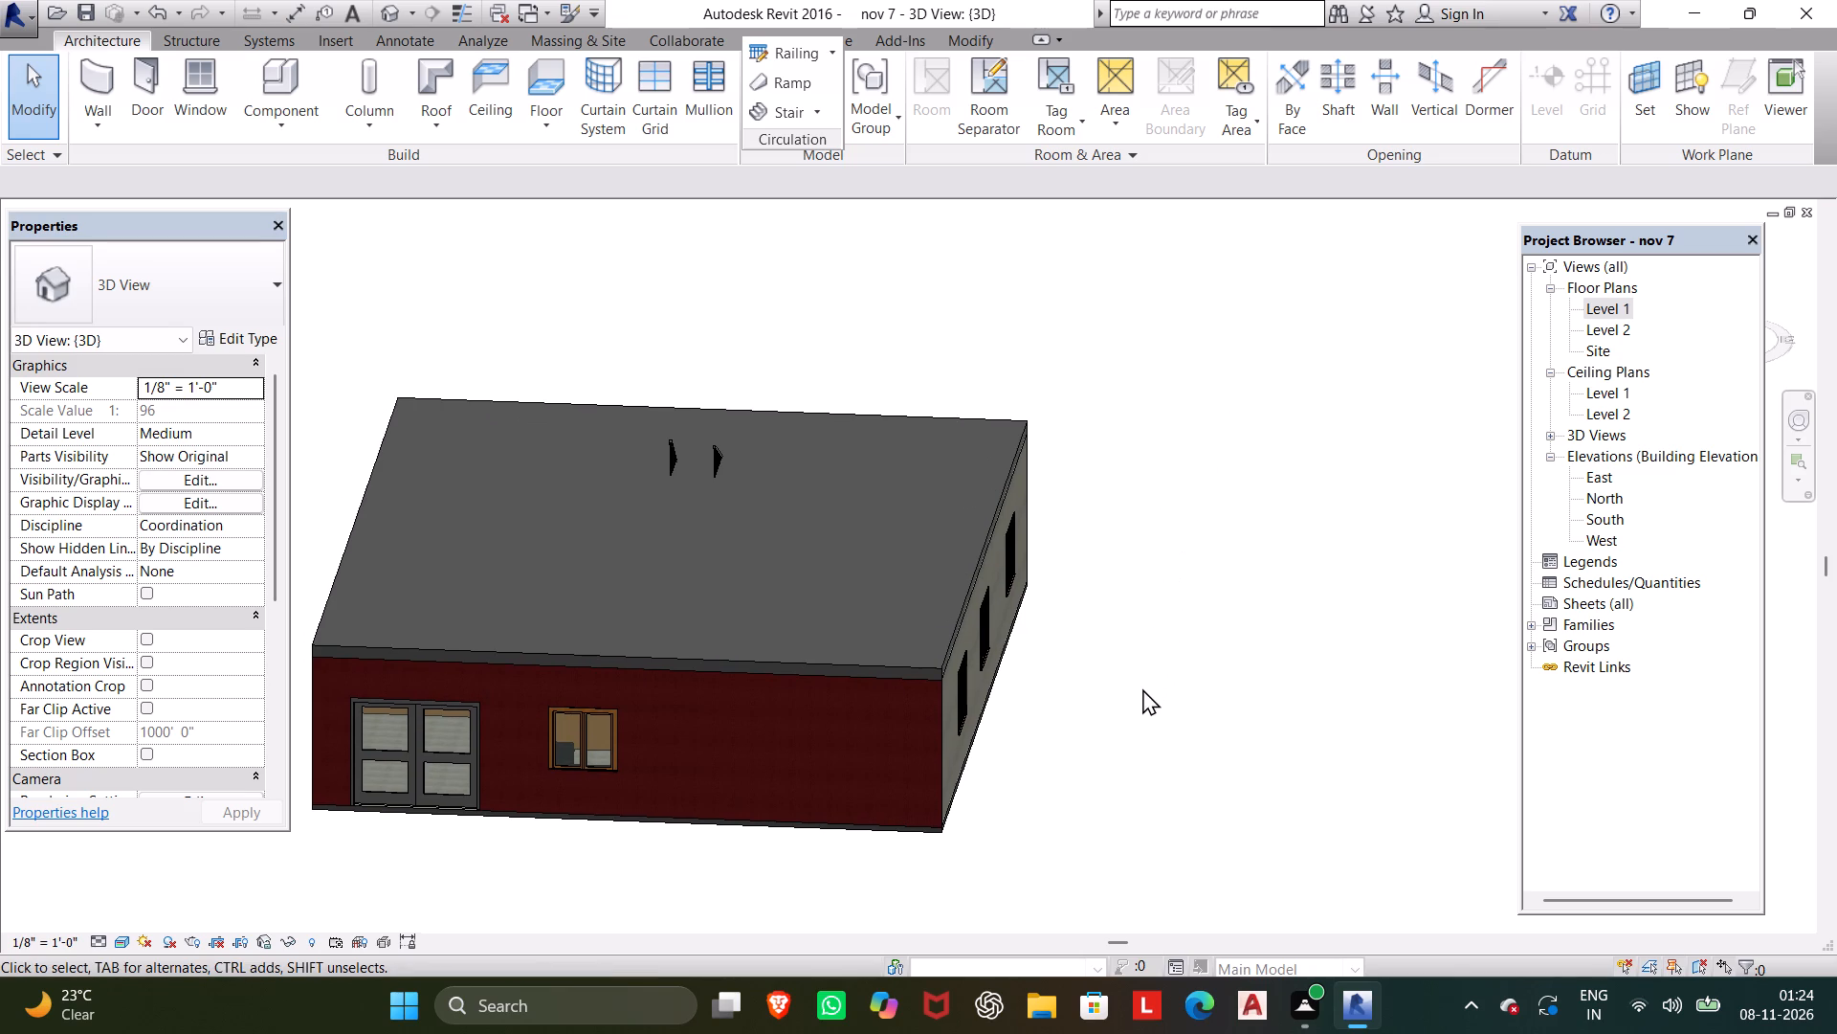
Examine the new stair in 3D from several angles, selecting the roof to see through to the rooms and stair flights below.
{"action": "middle_click_drag", "start_coordinate": [1130, 689], "coordinate": [1233, 572], "text": "shift"}
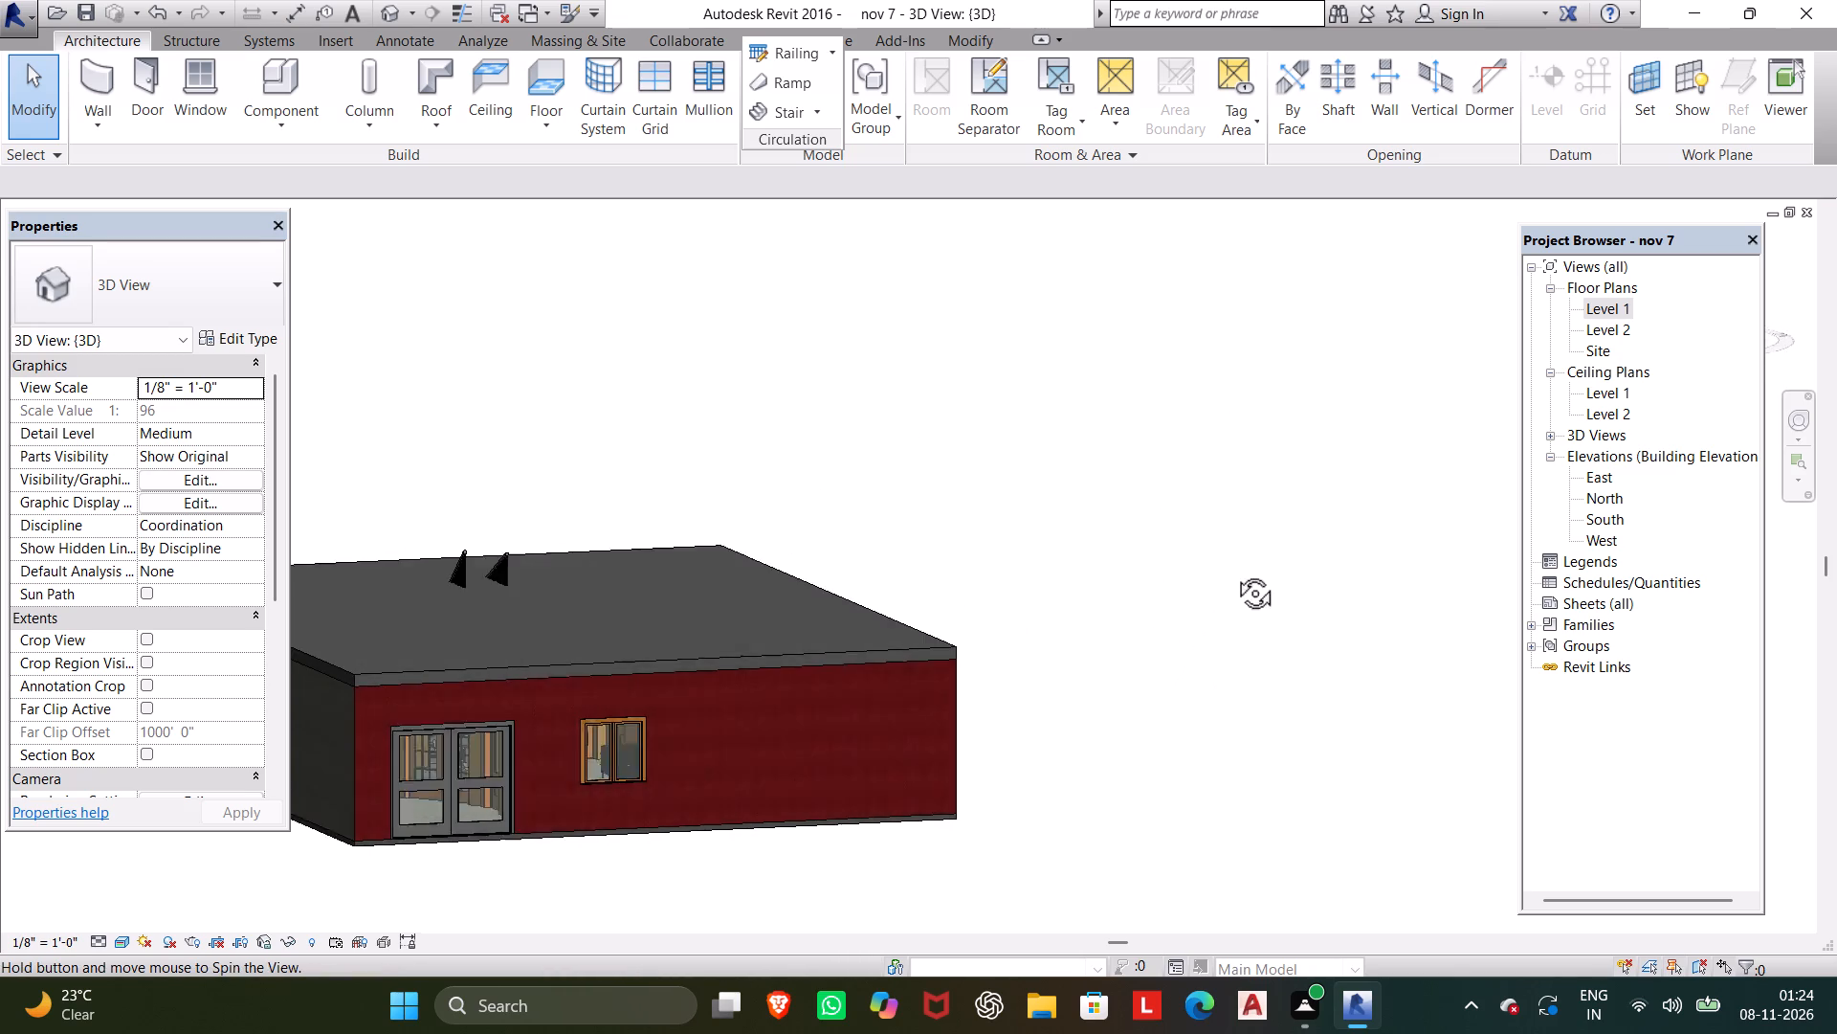
{"action": "middle_click_drag", "start_coordinate": [1233, 572], "coordinate": [1248, 554], "text": "shift"}
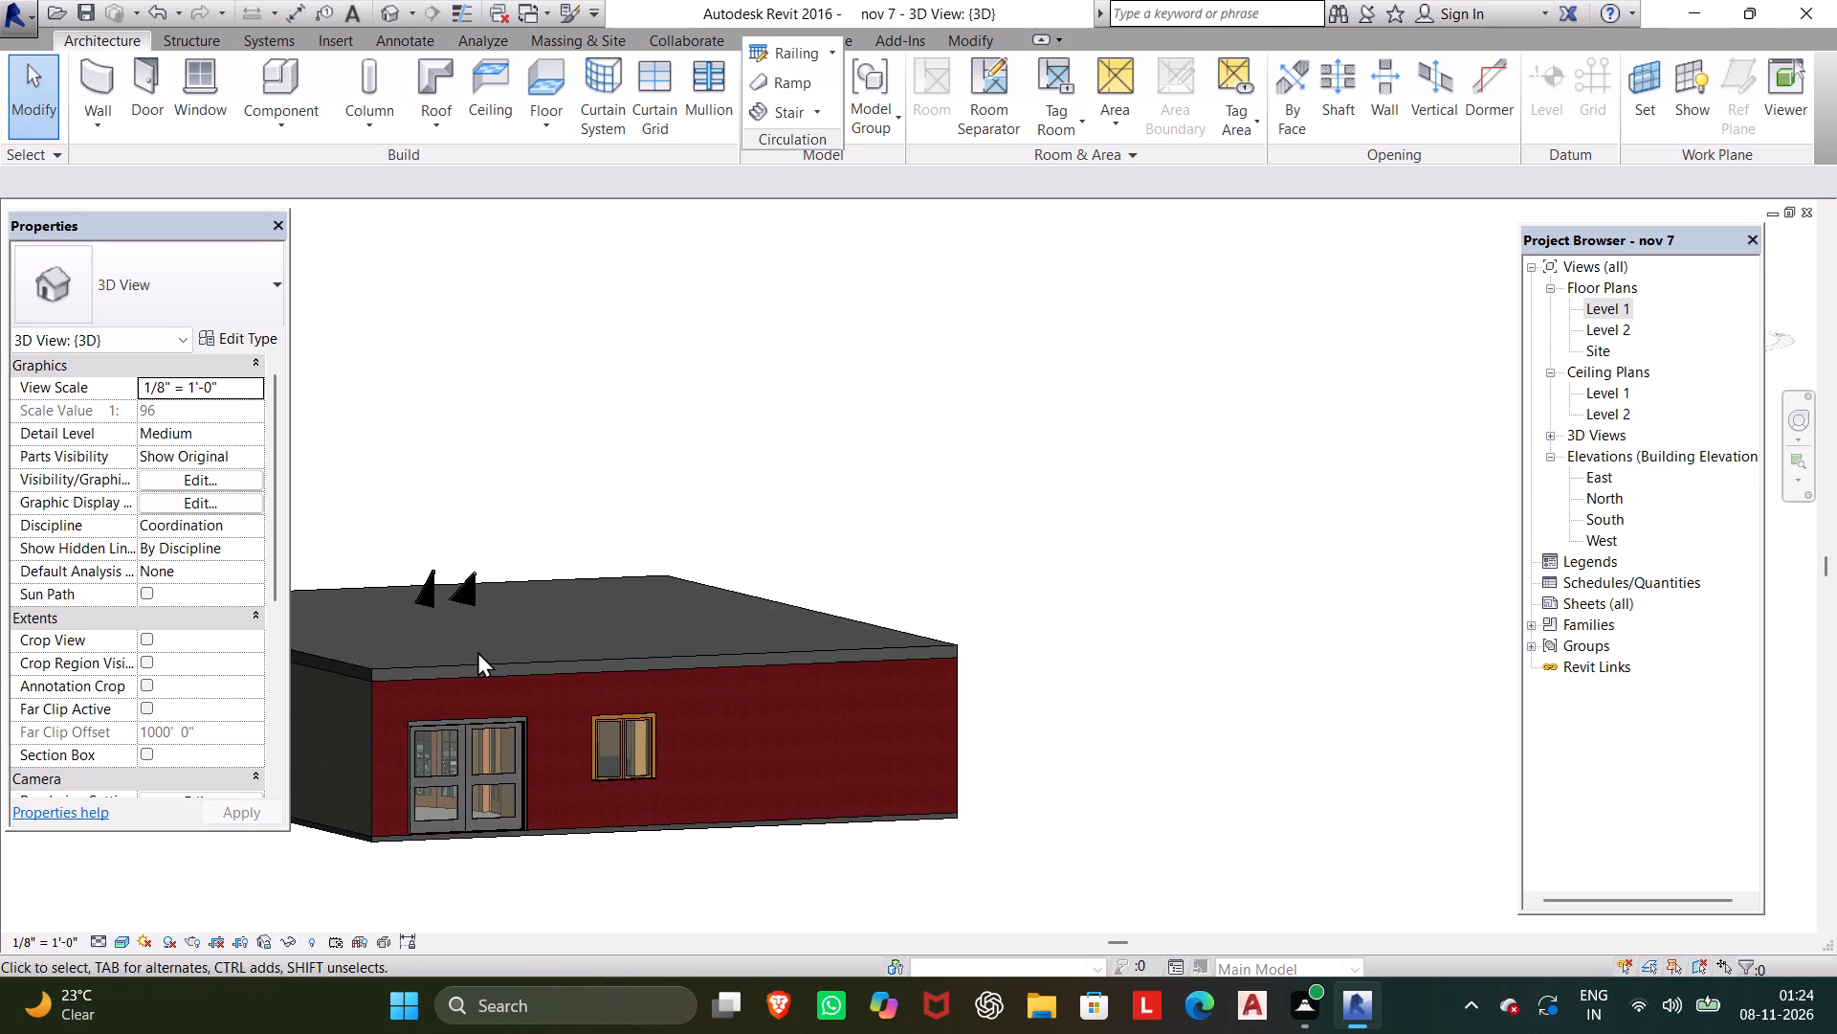
{"action": "scroll", "coordinate": [465, 709], "scroll_direction": "up", "scroll_amount": 5}
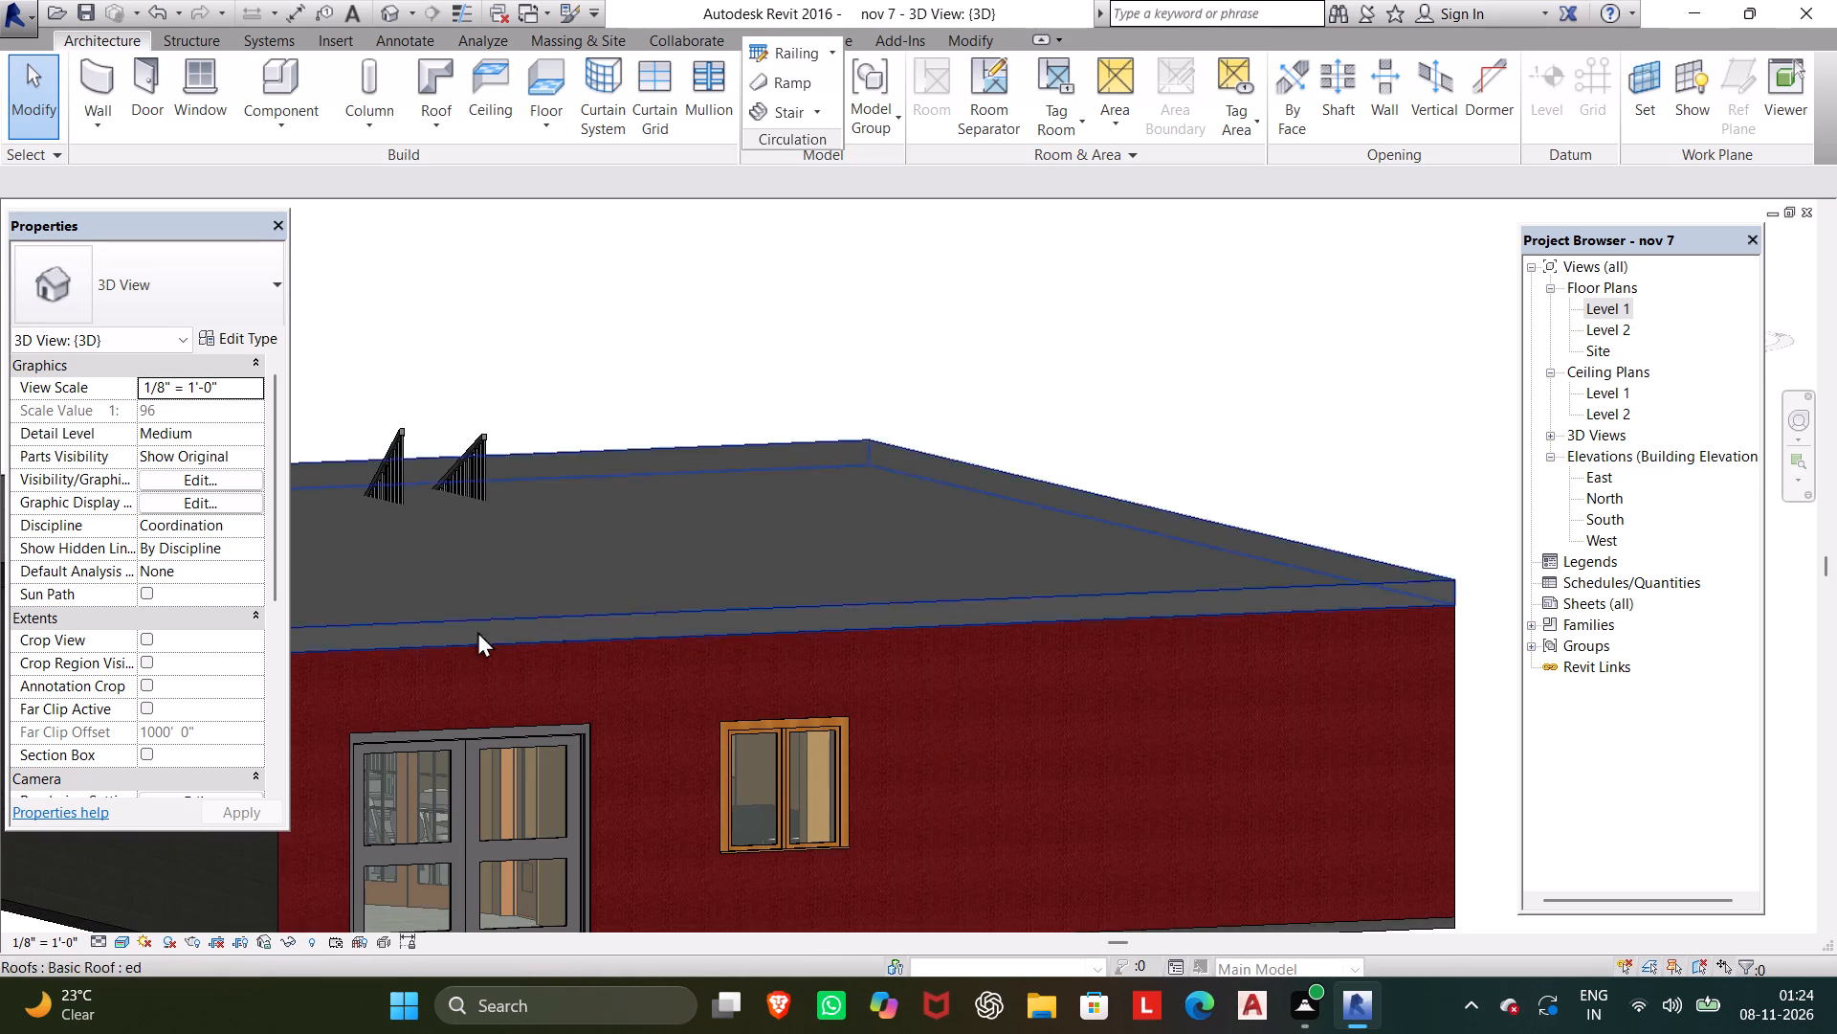
{"action": "middle_click_drag", "start_coordinate": [485, 532], "coordinate": [610, 645]}
{"action": "scroll", "coordinate": [610, 645], "scroll_direction": "up", "scroll_amount": 1}
{"action": "scroll", "coordinate": [597, 741], "scroll_direction": "down", "scroll_amount": 3}
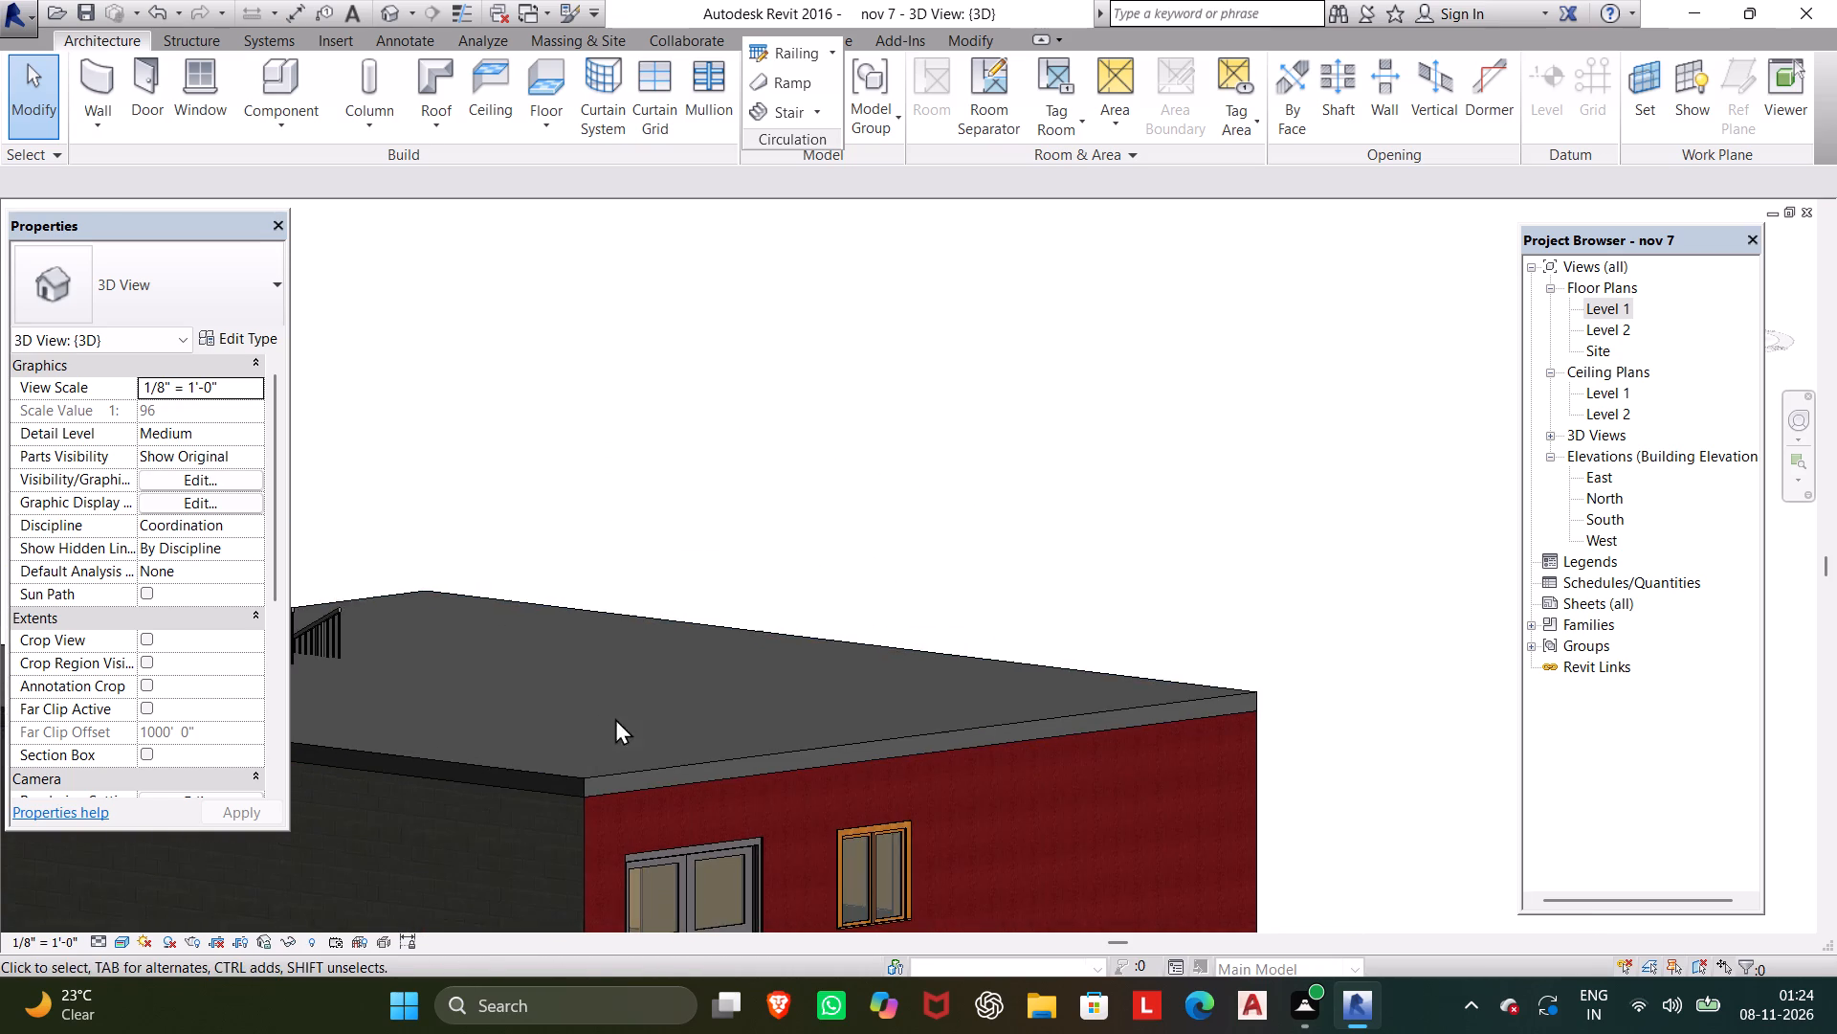
{"action": "middle_click_drag", "start_coordinate": [615, 718], "coordinate": [776, 597]}
{"action": "left_click", "coordinate": [731, 660]}
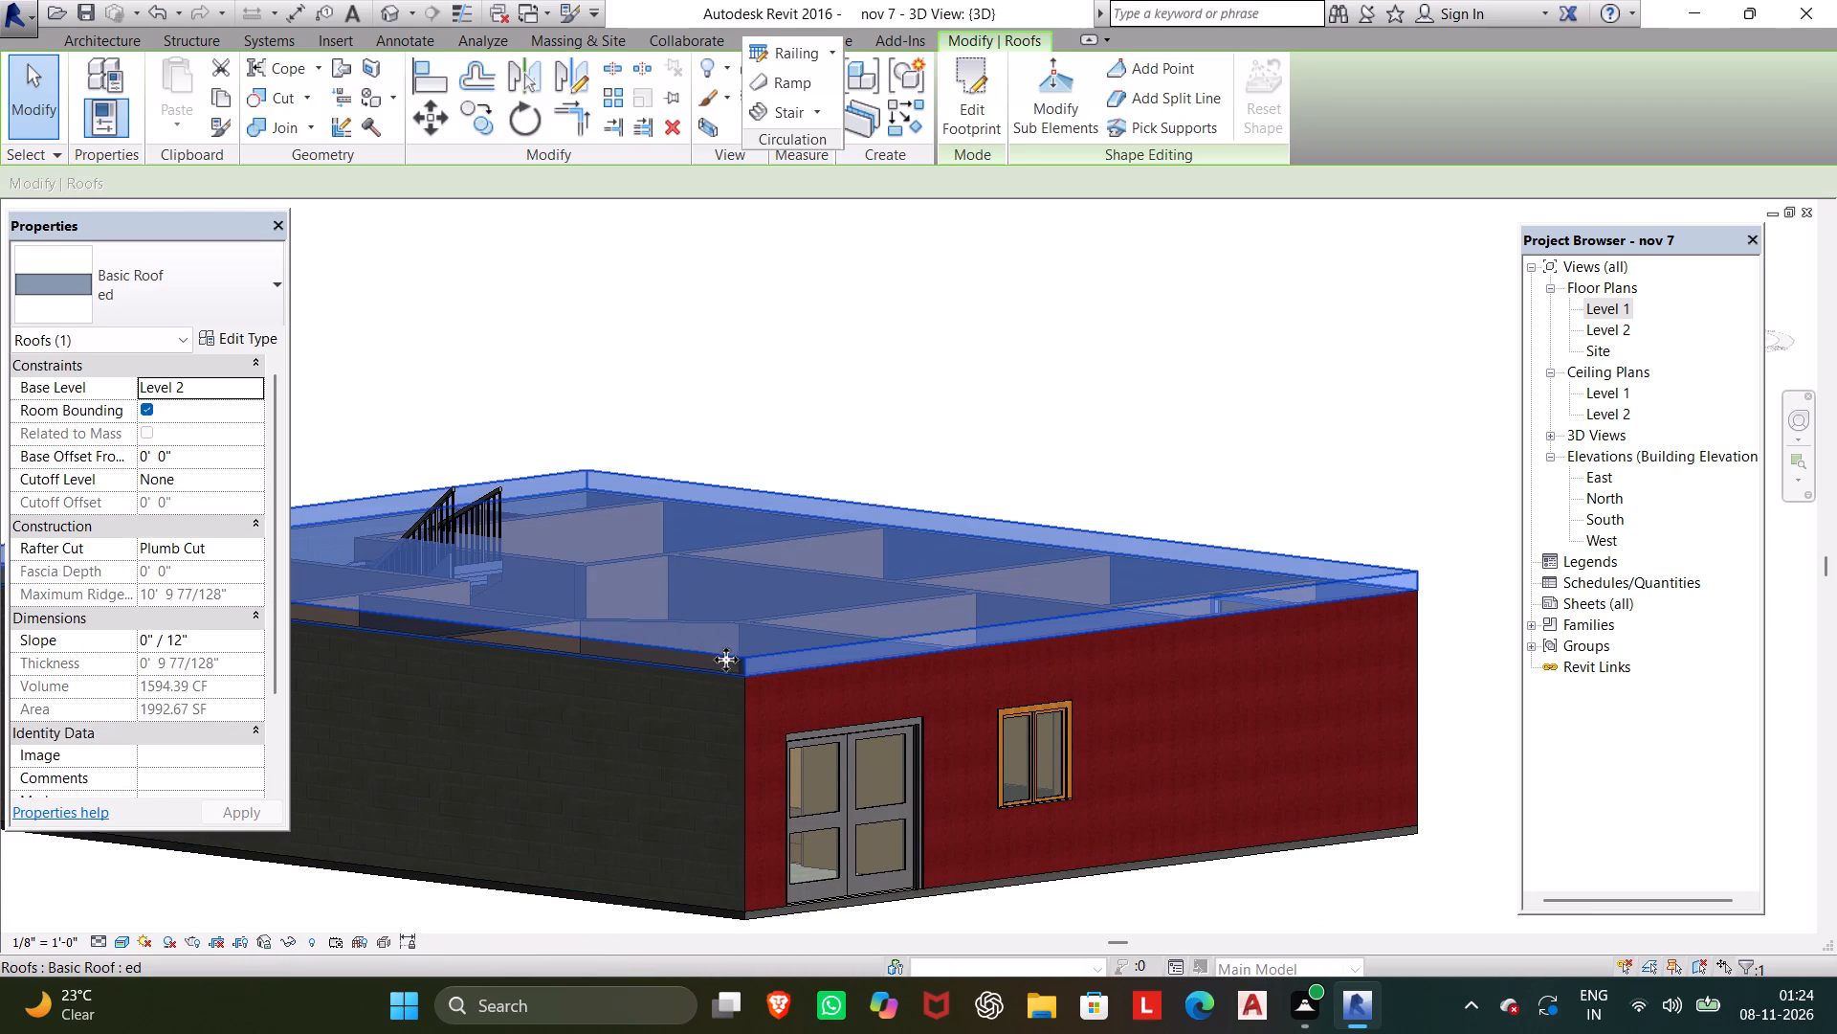
{"action": "middle_click_drag", "start_coordinate": [714, 638], "coordinate": [1038, 952]}
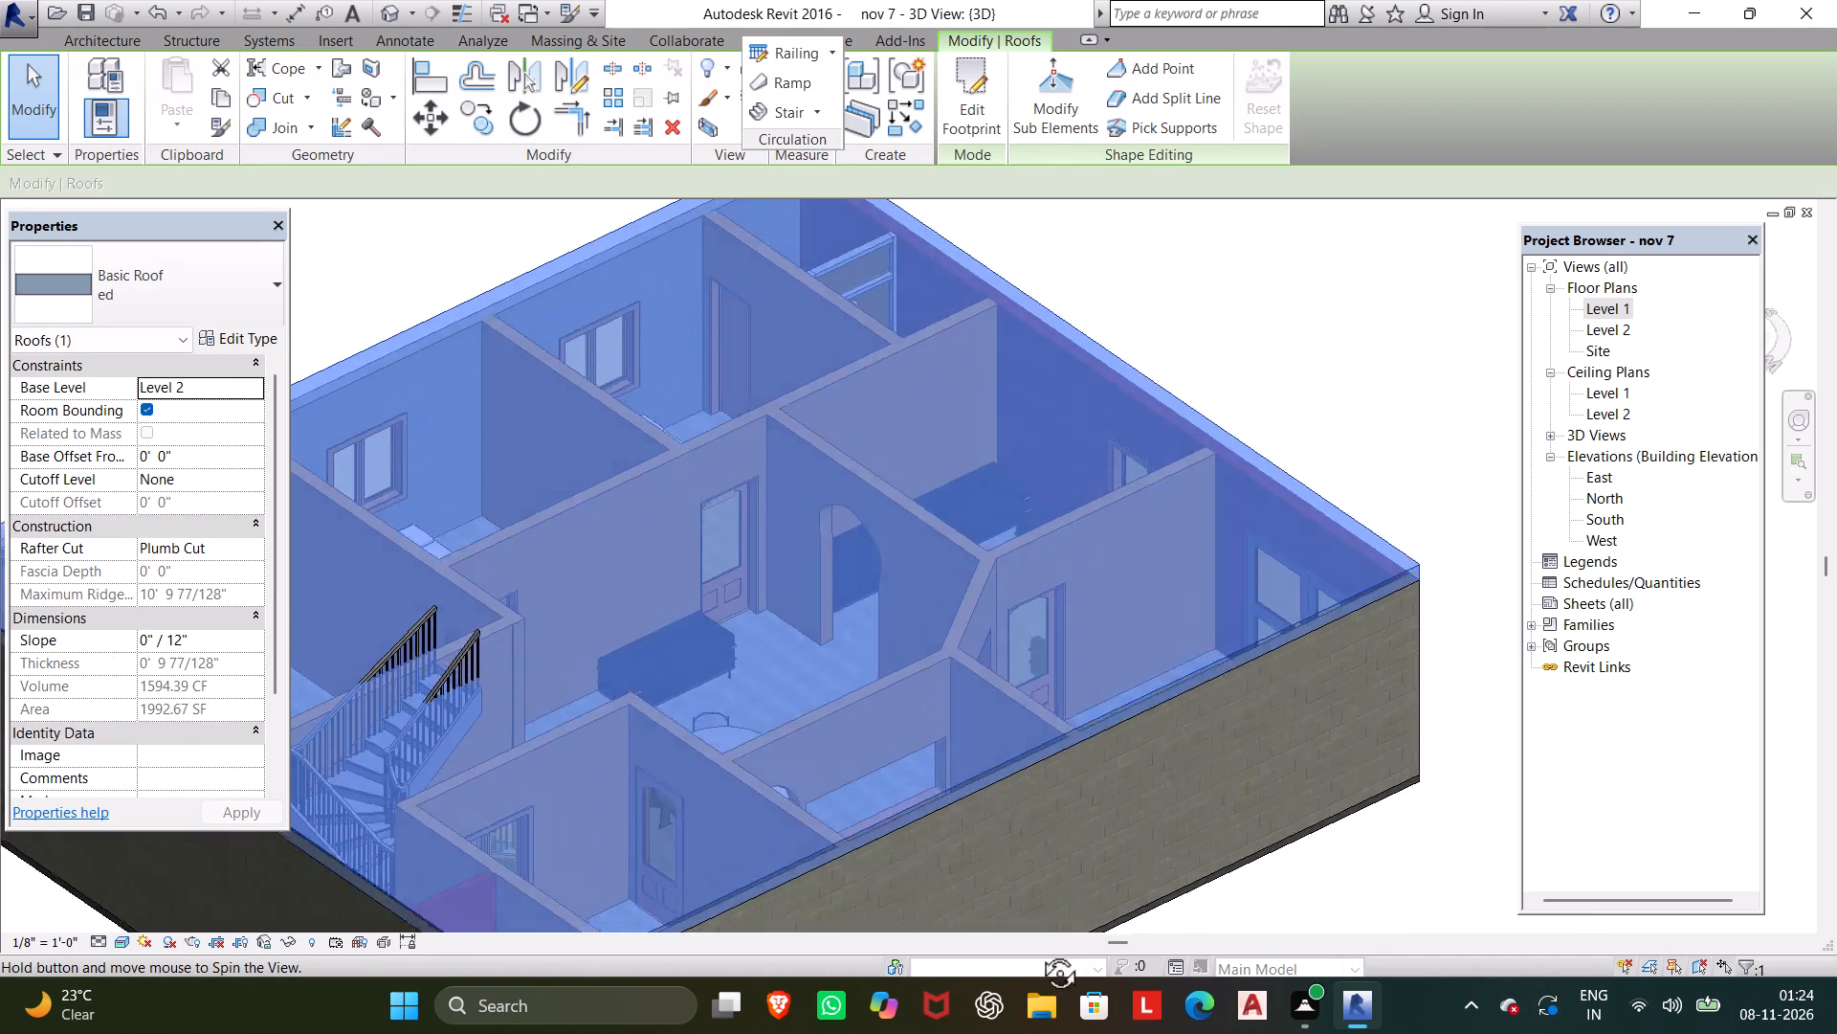
{"action": "middle_click_drag", "start_coordinate": [1038, 952], "coordinate": [1189, 1033]}
{"action": "middle_click_drag", "start_coordinate": [943, 621], "coordinate": [894, 403]}
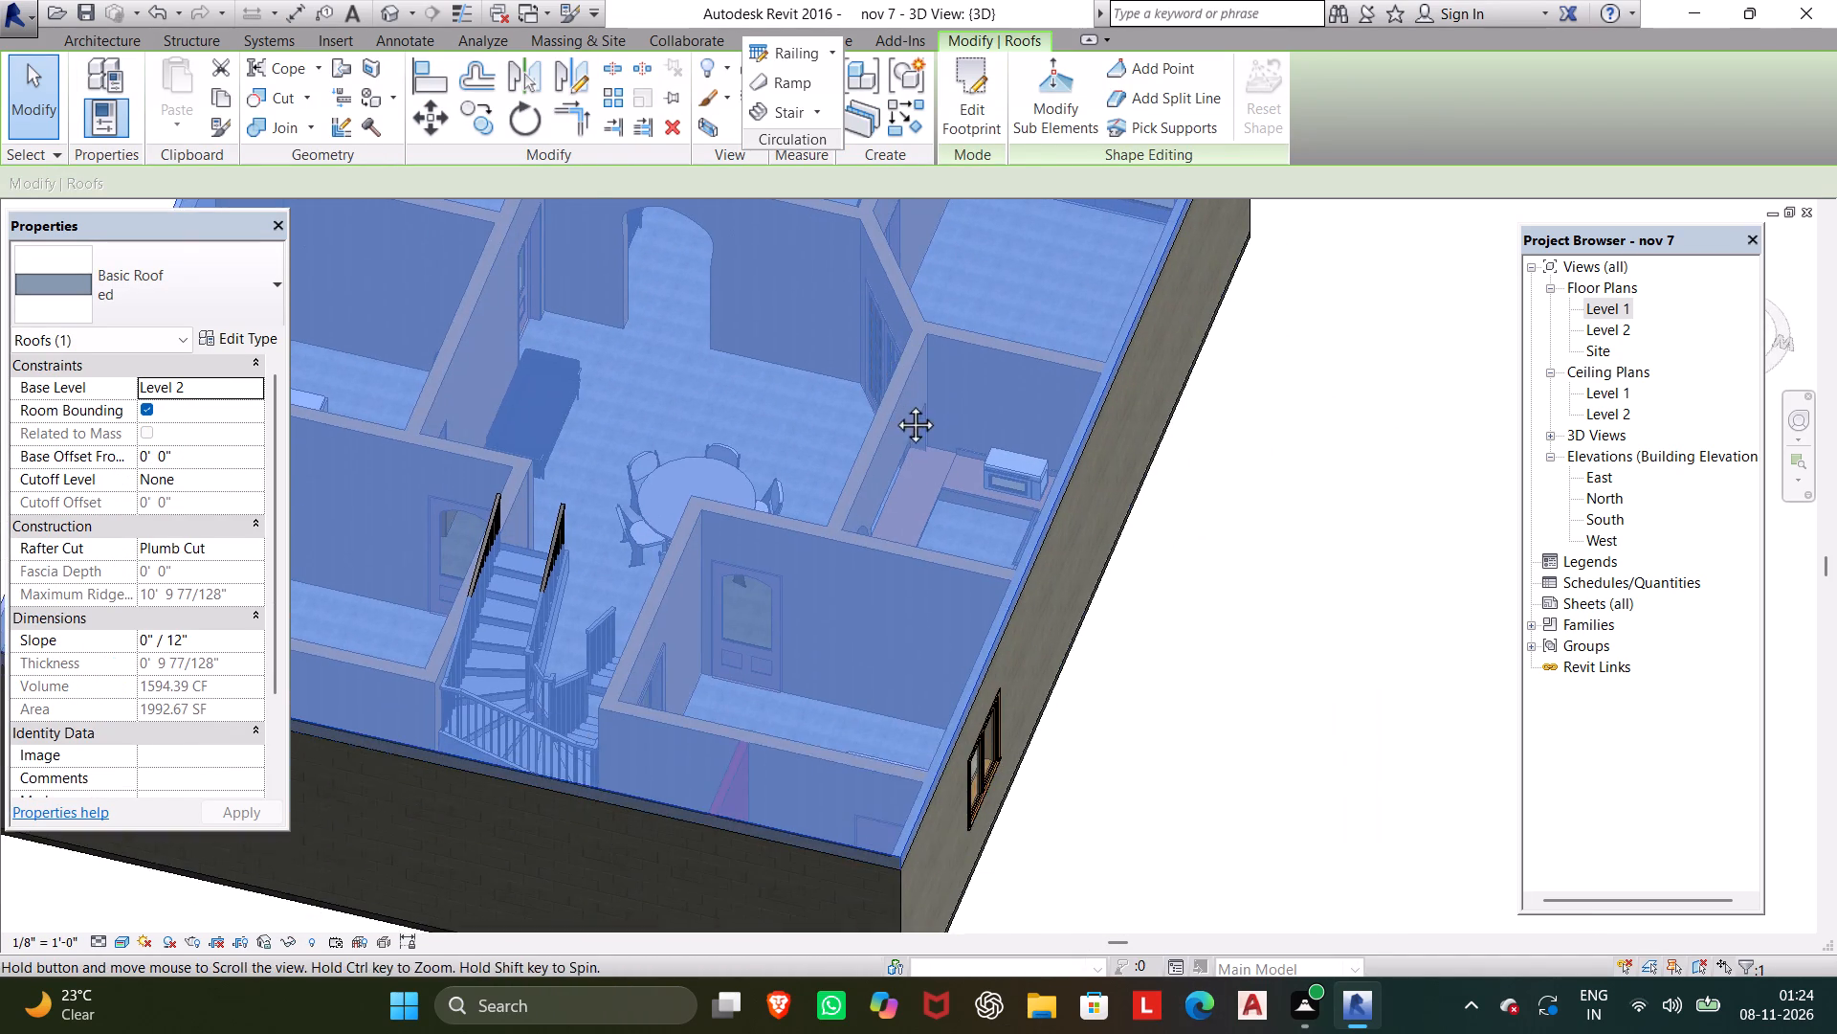
{"action": "middle_click_drag", "start_coordinate": [894, 403], "coordinate": [720, 769]}
{"action": "scroll", "coordinate": [721, 788], "scroll_direction": "up", "scroll_amount": 1, "text": "shift"}
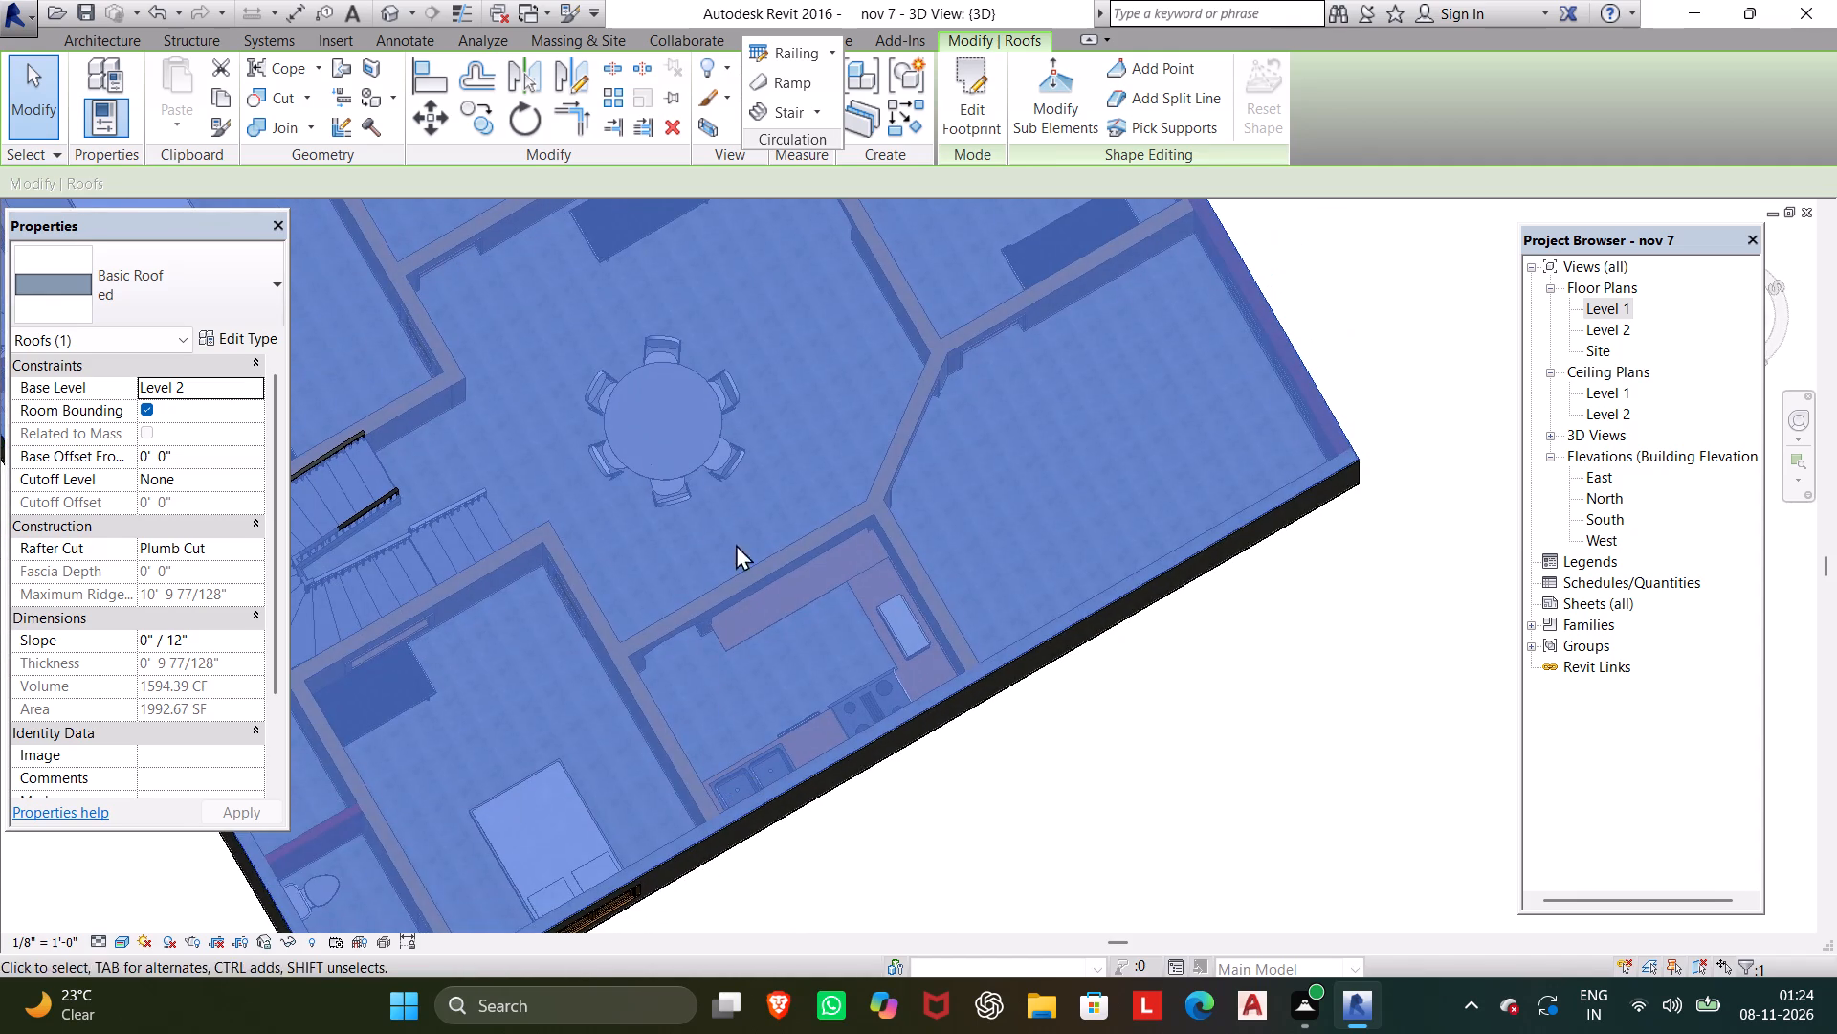
{"action": "middle_click_drag", "start_coordinate": [741, 509], "coordinate": [480, 407]}
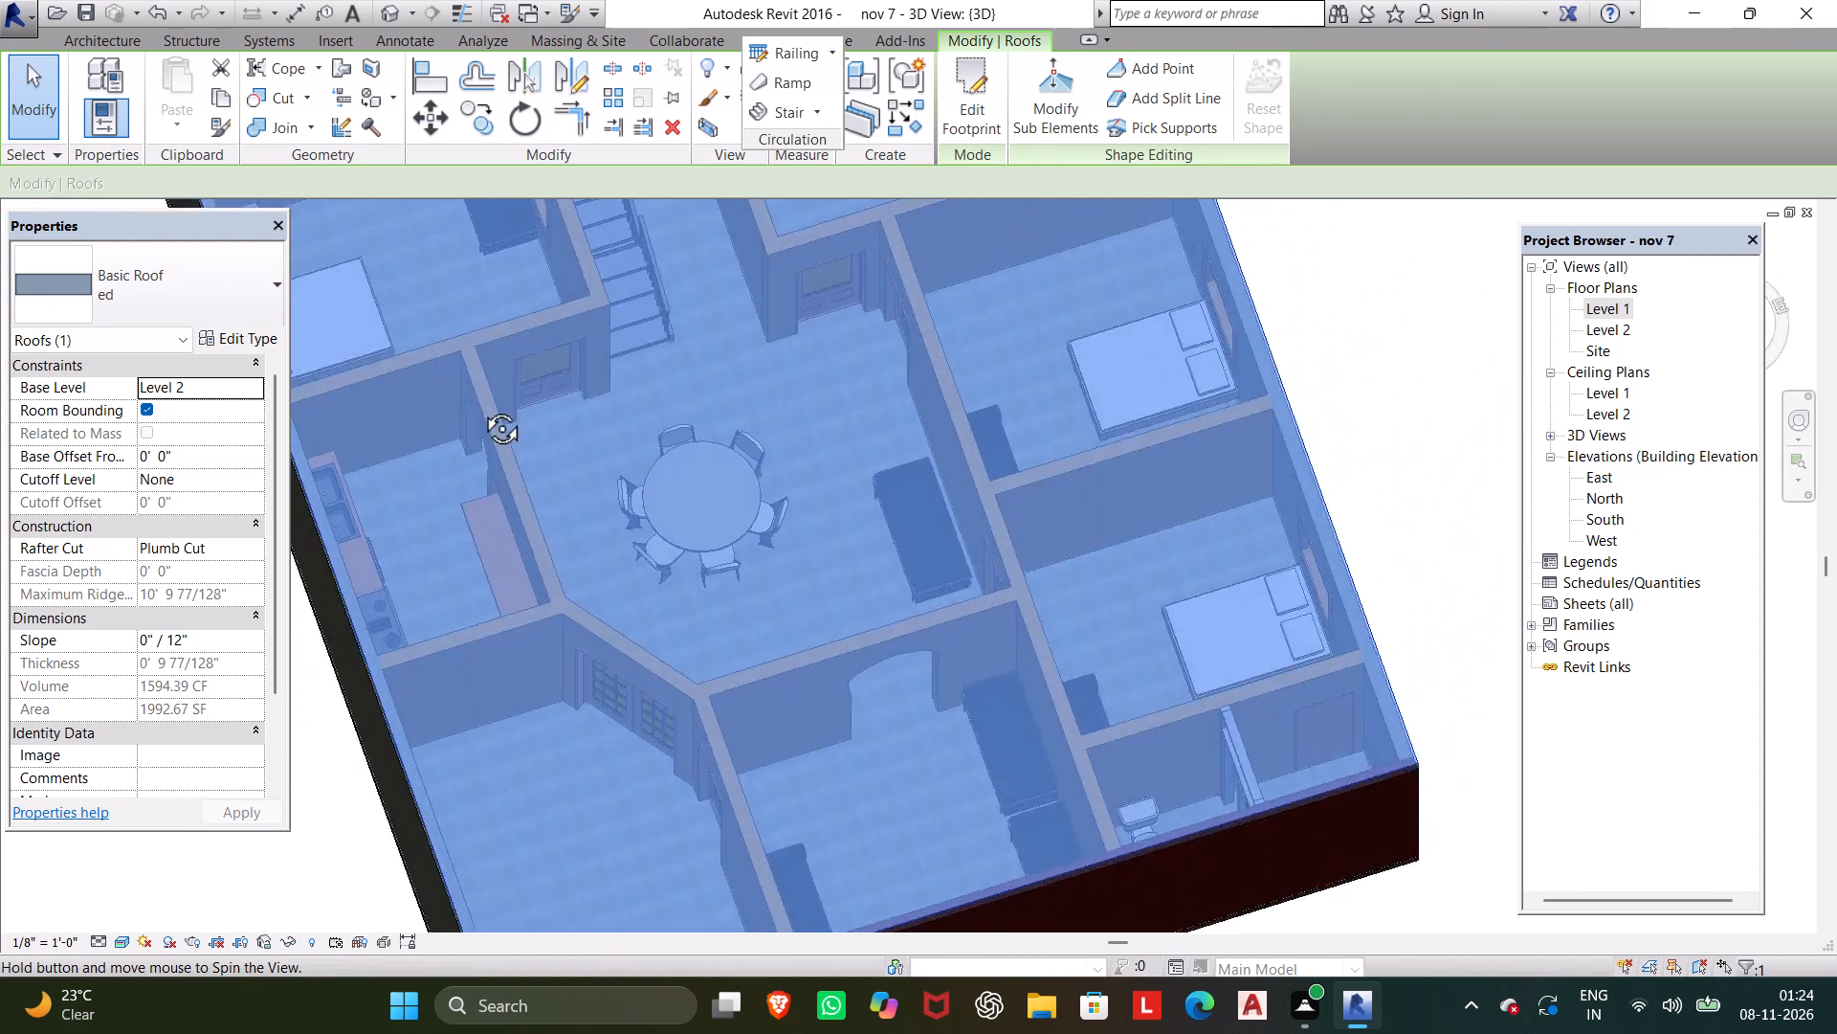
{"action": "middle_click_drag", "start_coordinate": [480, 407], "coordinate": [418, 346]}
{"action": "scroll", "coordinate": [766, 292], "scroll_direction": "up", "scroll_amount": 5}
{"action": "middle_click_drag", "start_coordinate": [747, 309], "coordinate": [737, 601]}
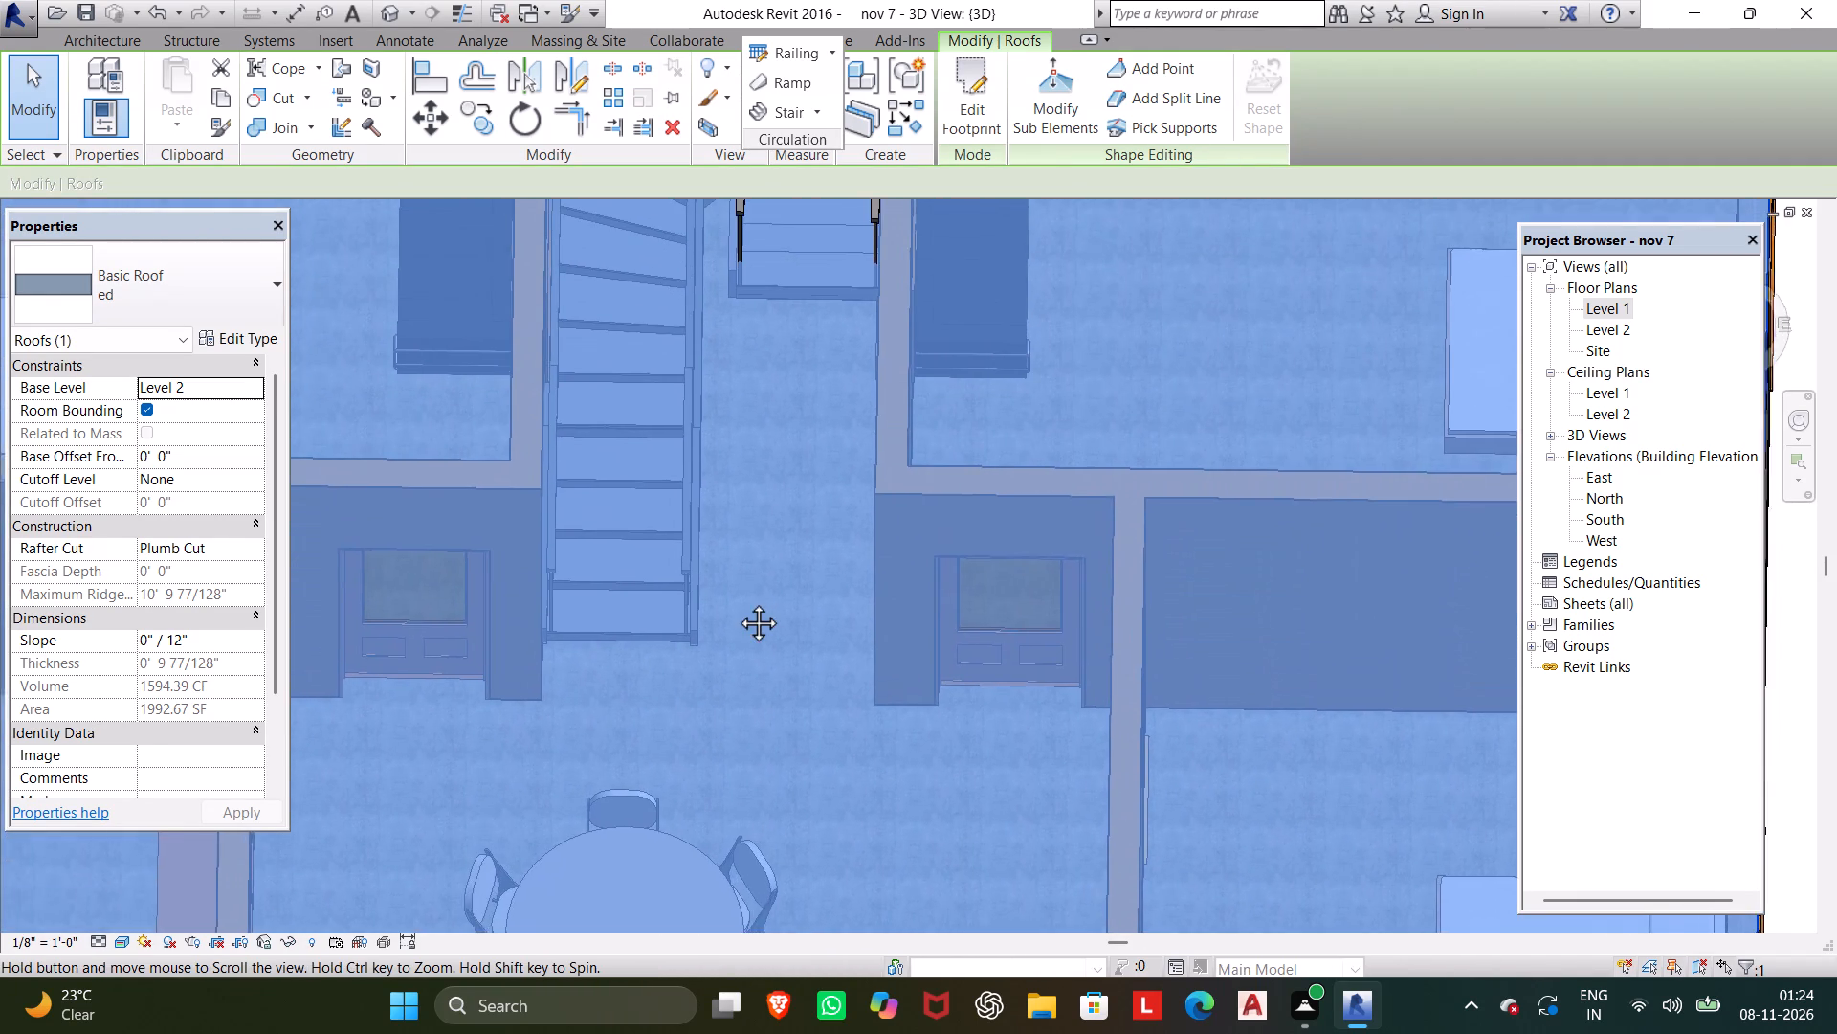
{"action": "middle_click_drag", "start_coordinate": [737, 601], "coordinate": [751, 645]}
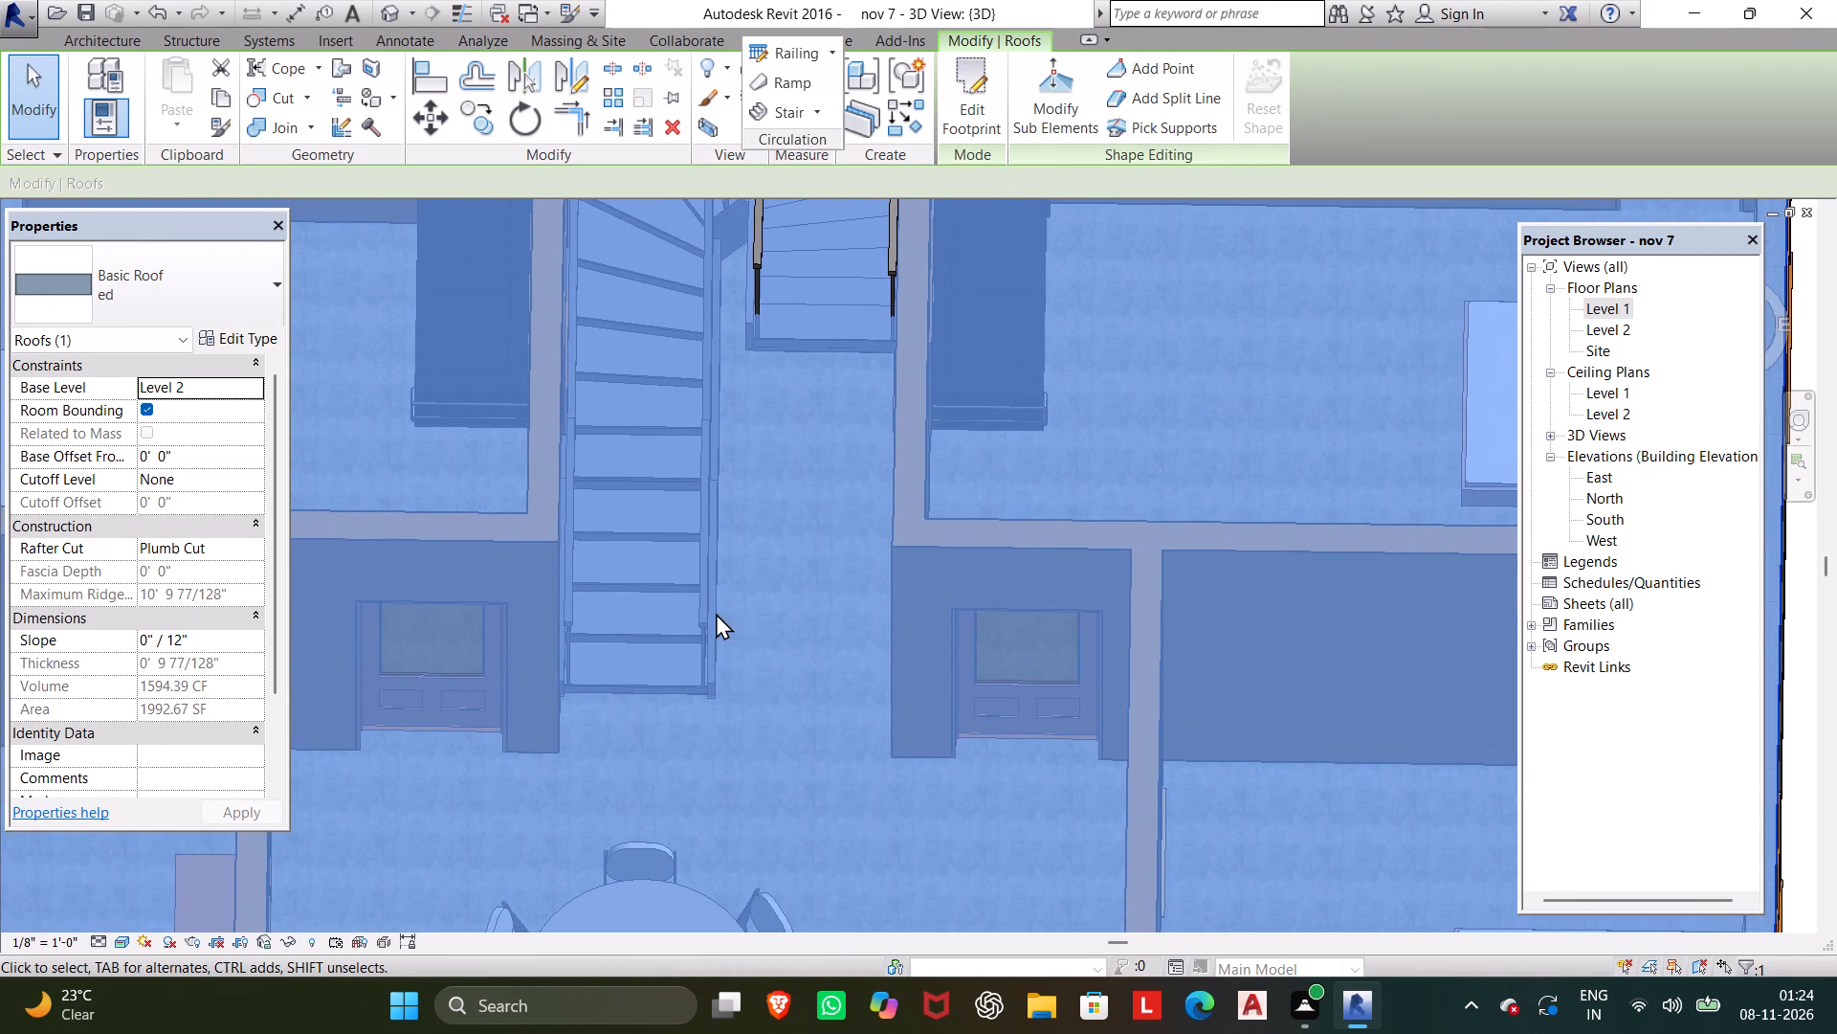
Open the Level 1 floor plan.
{"action": "left_click_drag", "start_coordinate": [1608, 296], "coordinate": [1608, 304]}
{"action": "double_click", "coordinate": [1608, 304]}
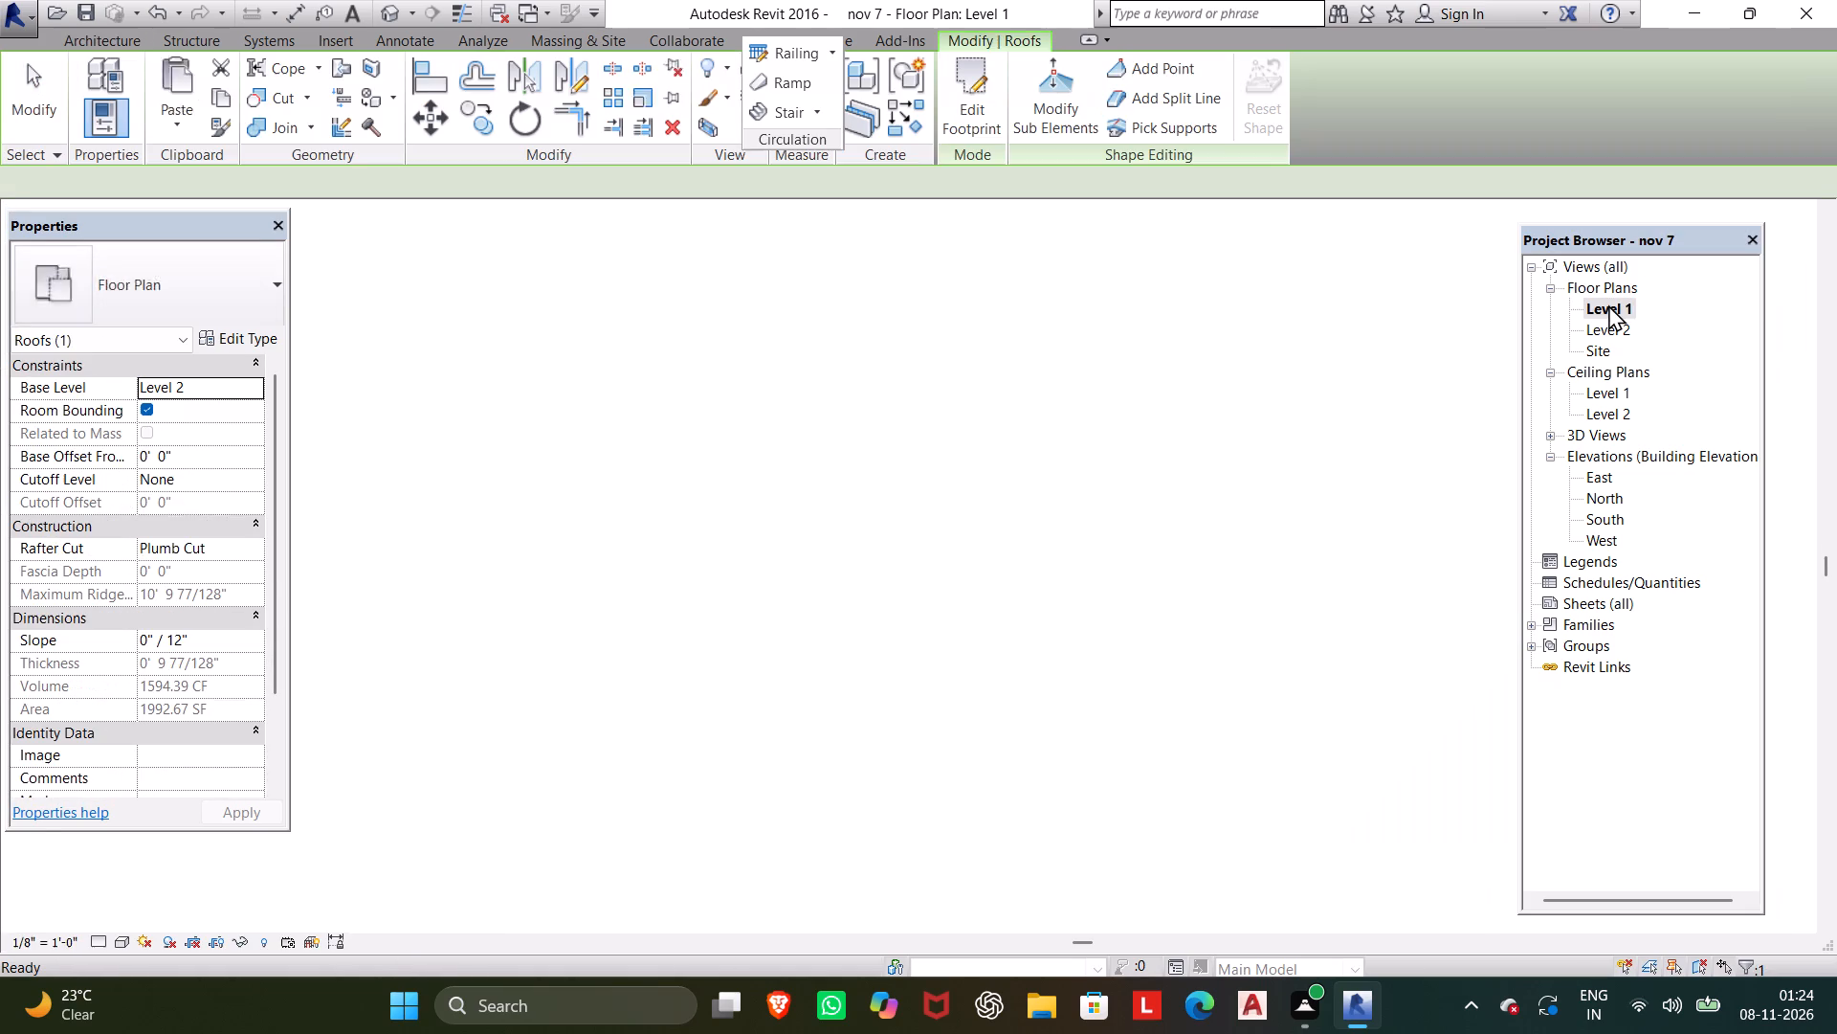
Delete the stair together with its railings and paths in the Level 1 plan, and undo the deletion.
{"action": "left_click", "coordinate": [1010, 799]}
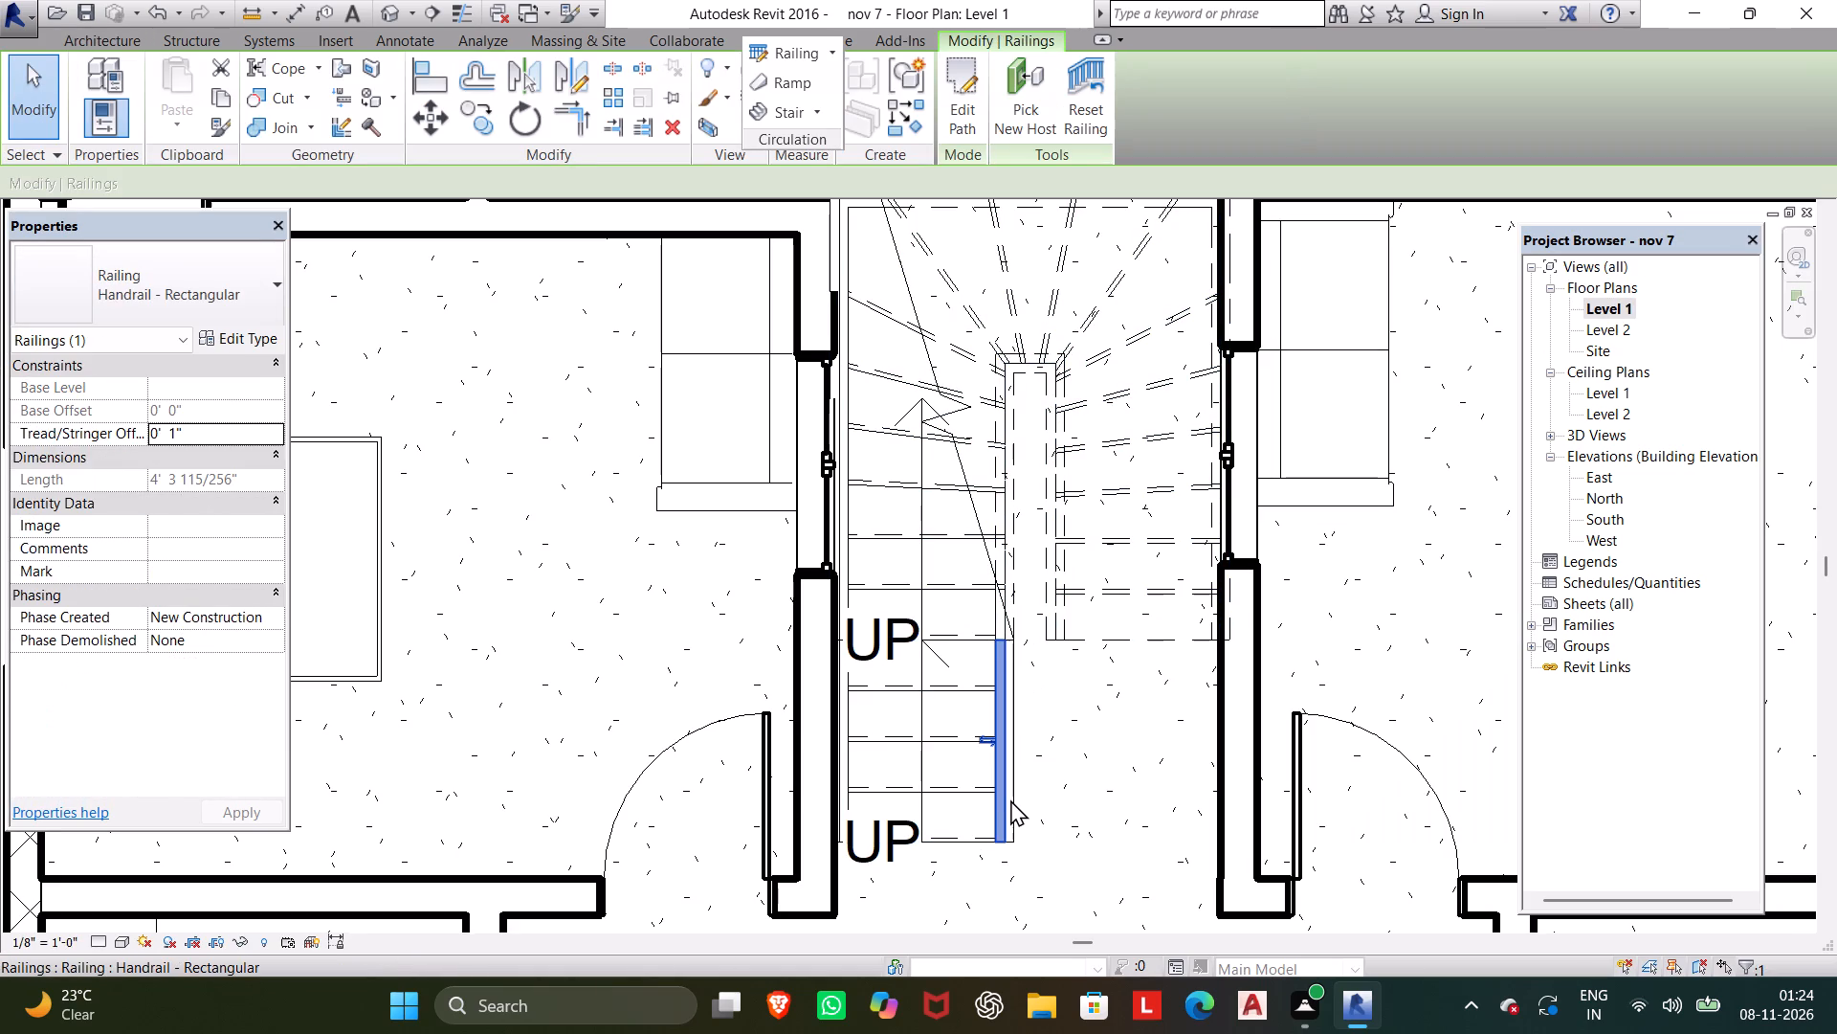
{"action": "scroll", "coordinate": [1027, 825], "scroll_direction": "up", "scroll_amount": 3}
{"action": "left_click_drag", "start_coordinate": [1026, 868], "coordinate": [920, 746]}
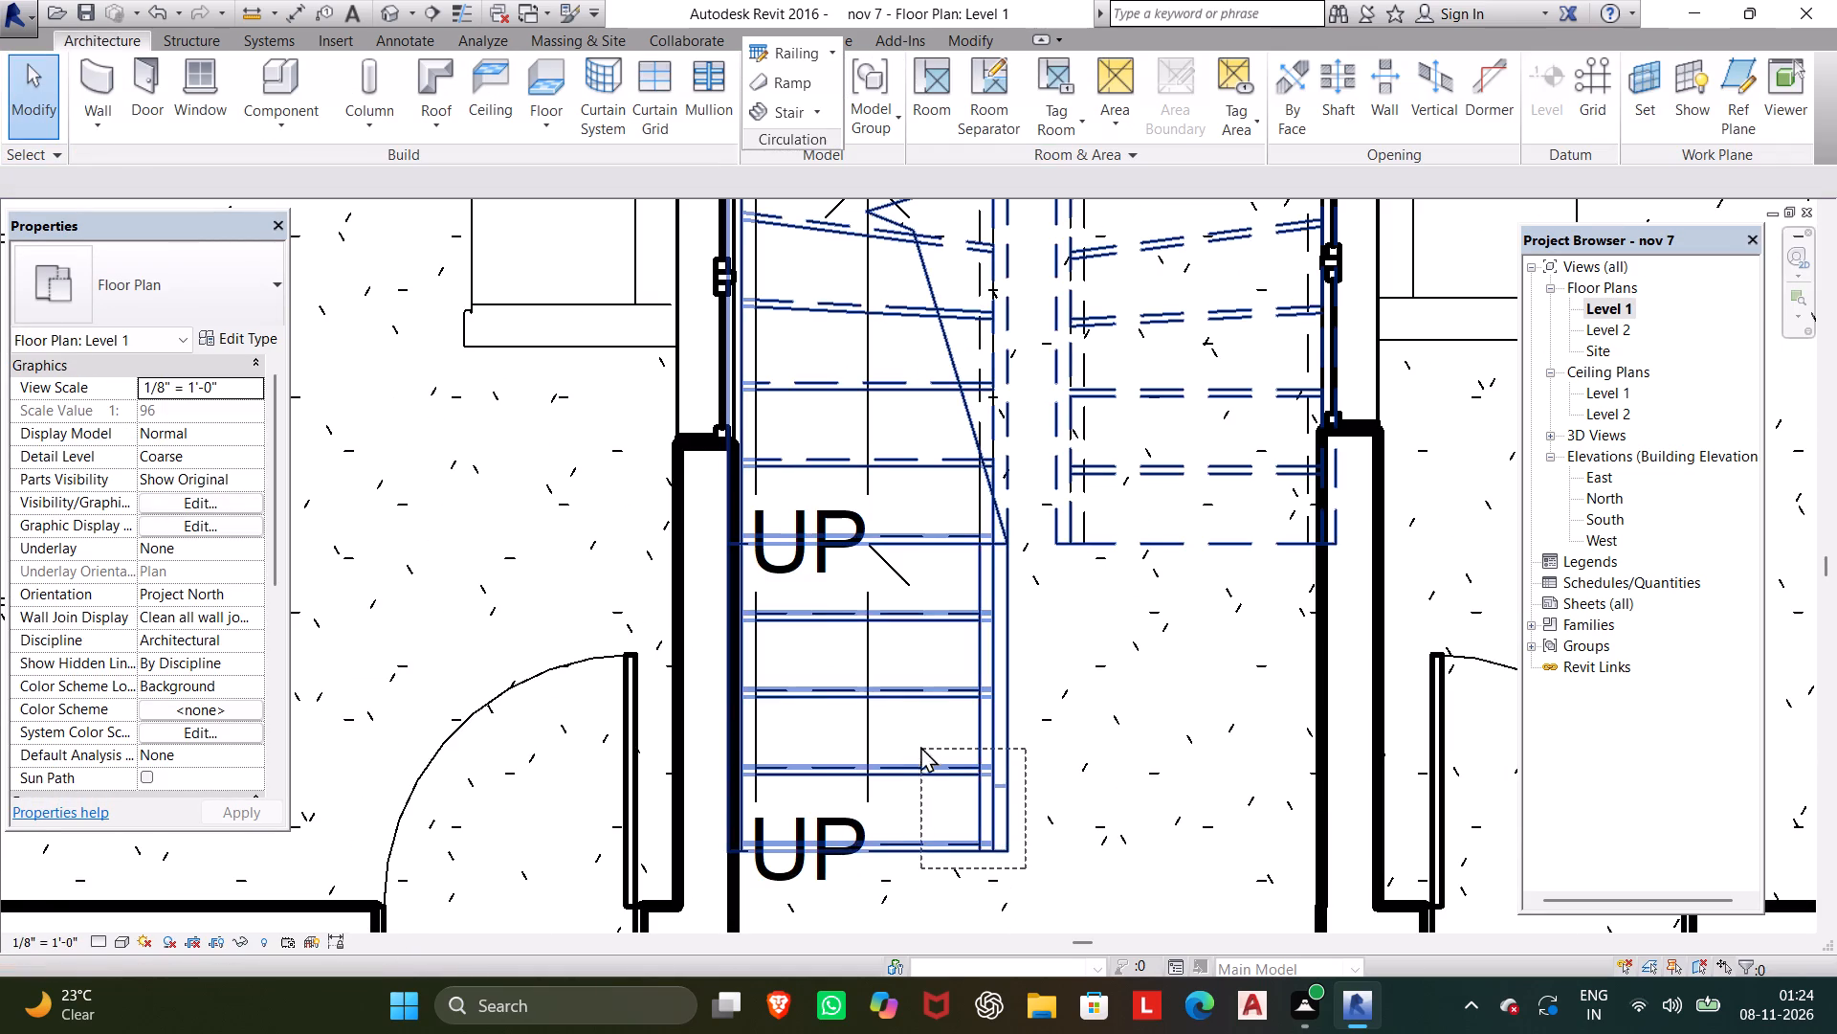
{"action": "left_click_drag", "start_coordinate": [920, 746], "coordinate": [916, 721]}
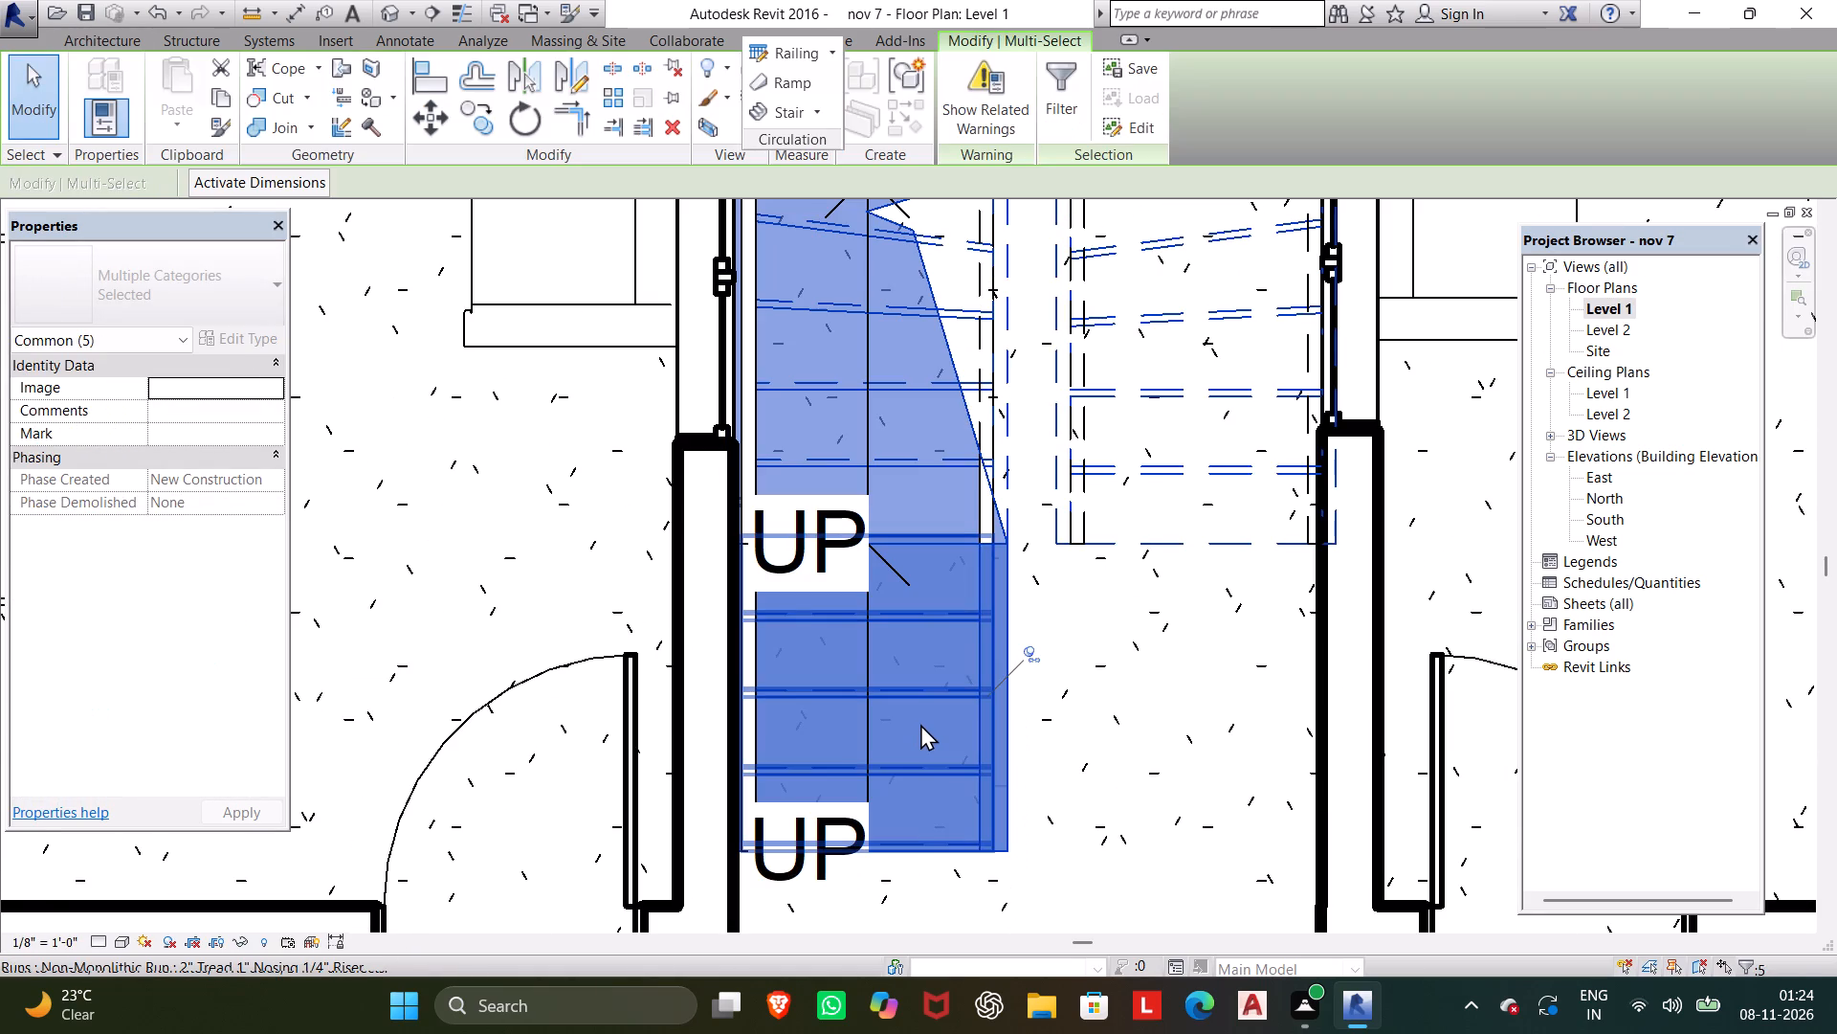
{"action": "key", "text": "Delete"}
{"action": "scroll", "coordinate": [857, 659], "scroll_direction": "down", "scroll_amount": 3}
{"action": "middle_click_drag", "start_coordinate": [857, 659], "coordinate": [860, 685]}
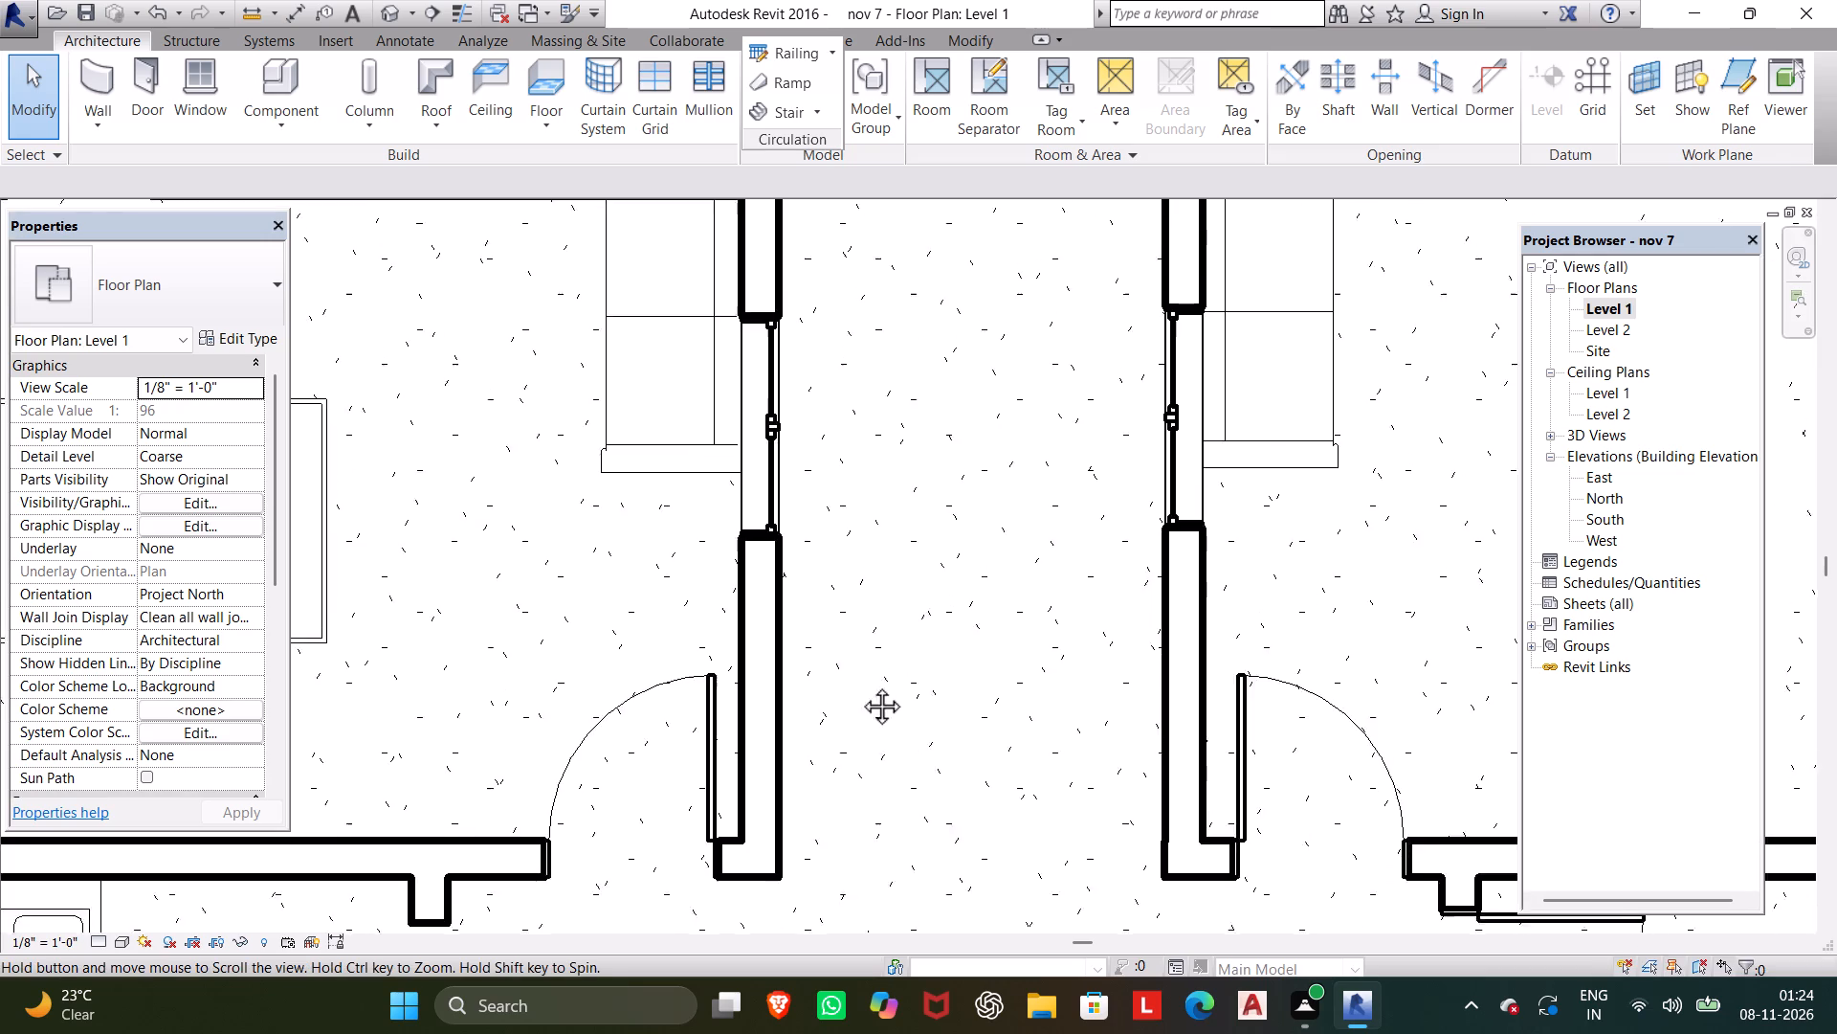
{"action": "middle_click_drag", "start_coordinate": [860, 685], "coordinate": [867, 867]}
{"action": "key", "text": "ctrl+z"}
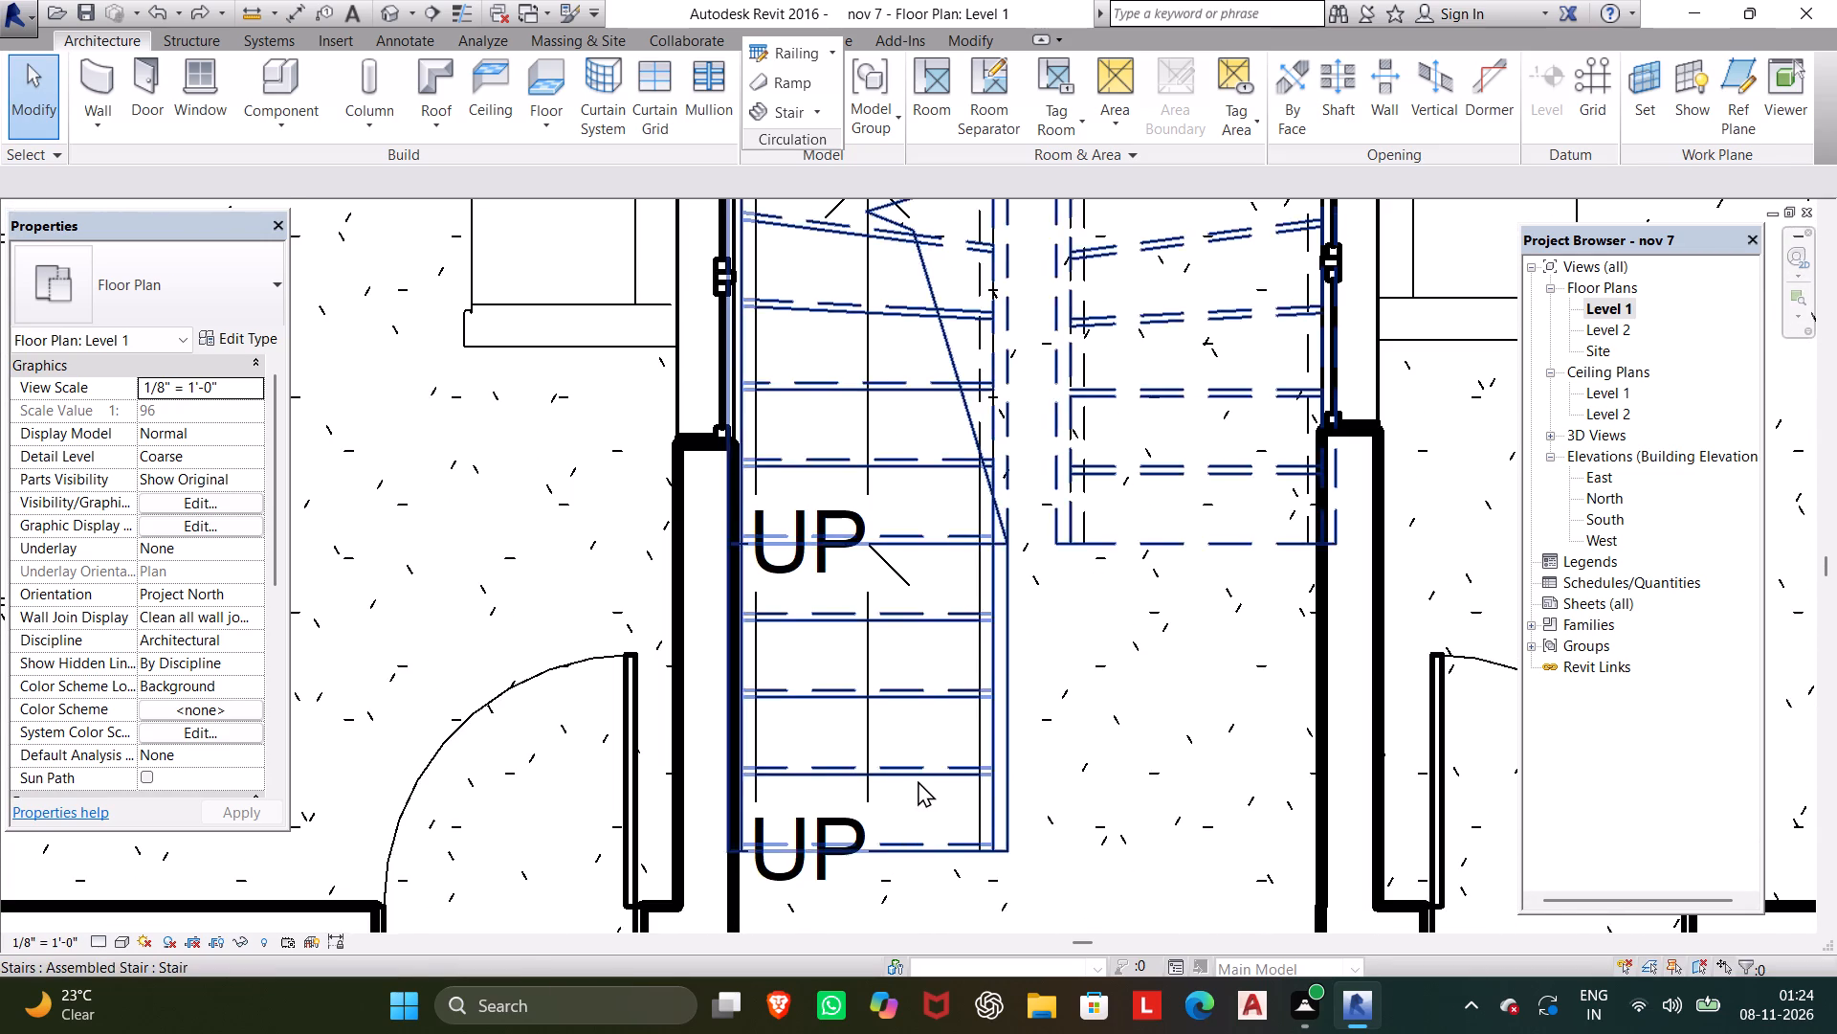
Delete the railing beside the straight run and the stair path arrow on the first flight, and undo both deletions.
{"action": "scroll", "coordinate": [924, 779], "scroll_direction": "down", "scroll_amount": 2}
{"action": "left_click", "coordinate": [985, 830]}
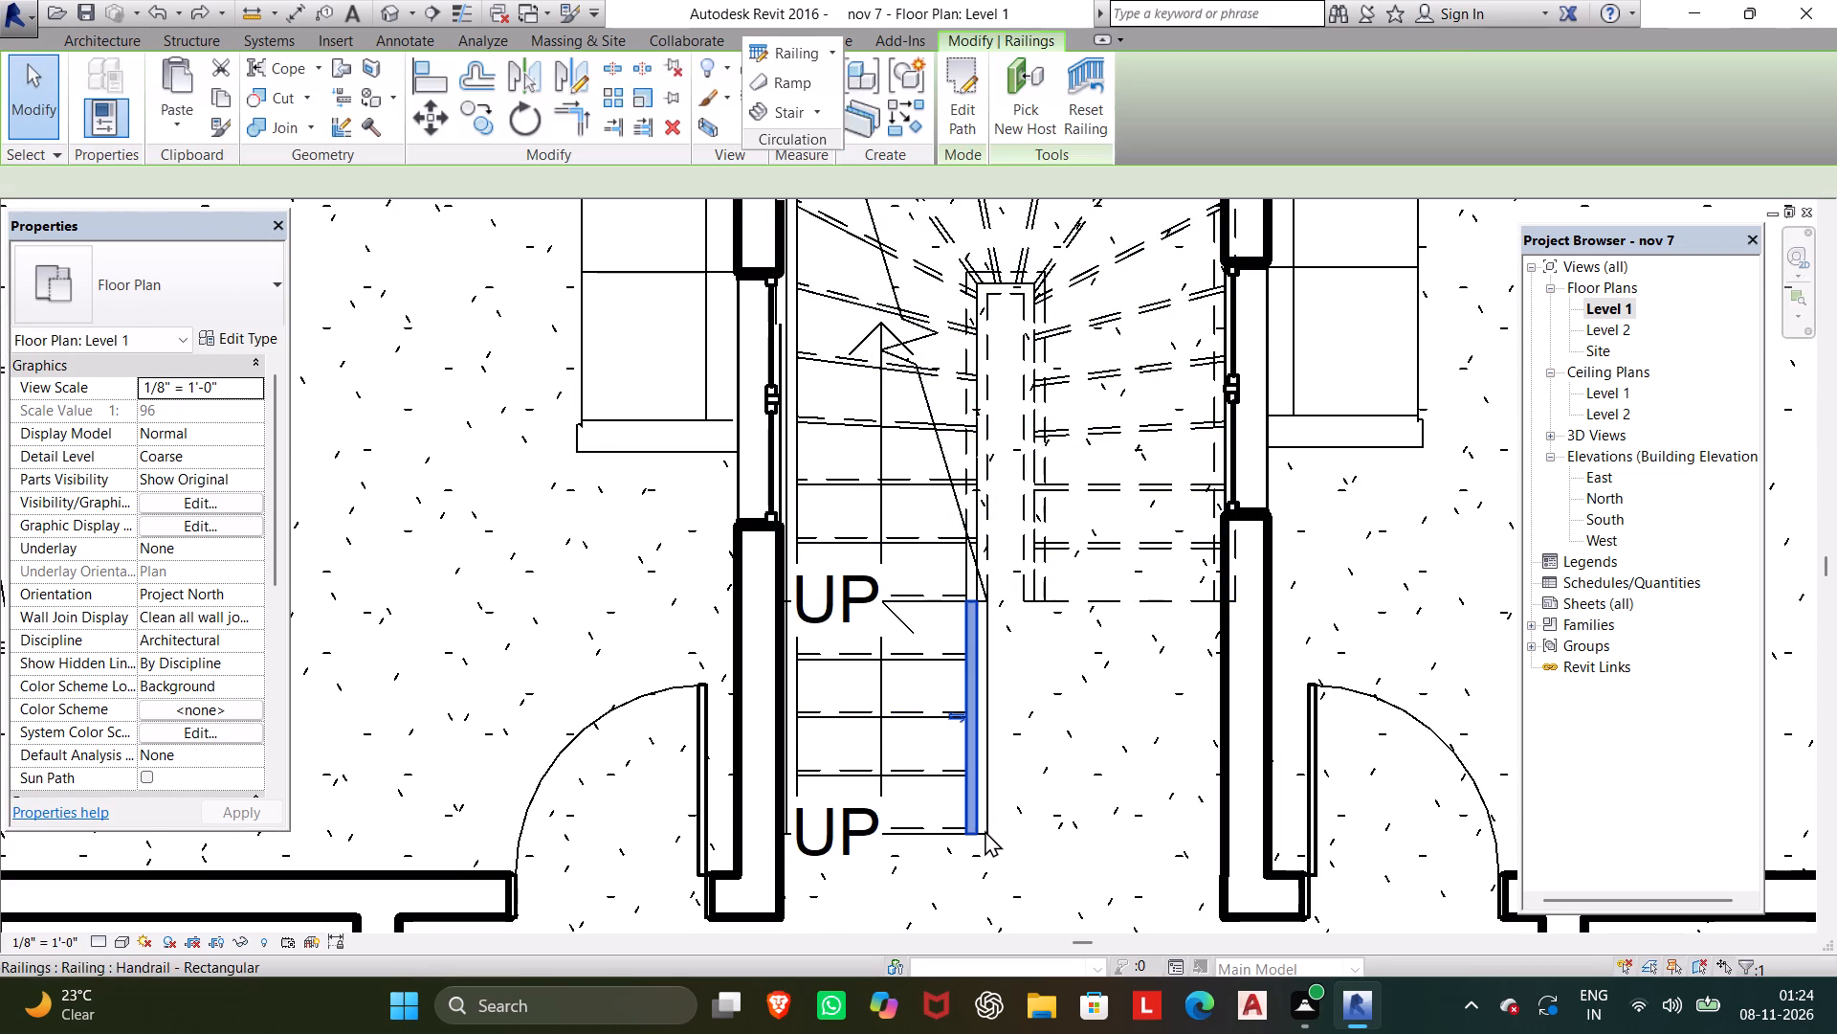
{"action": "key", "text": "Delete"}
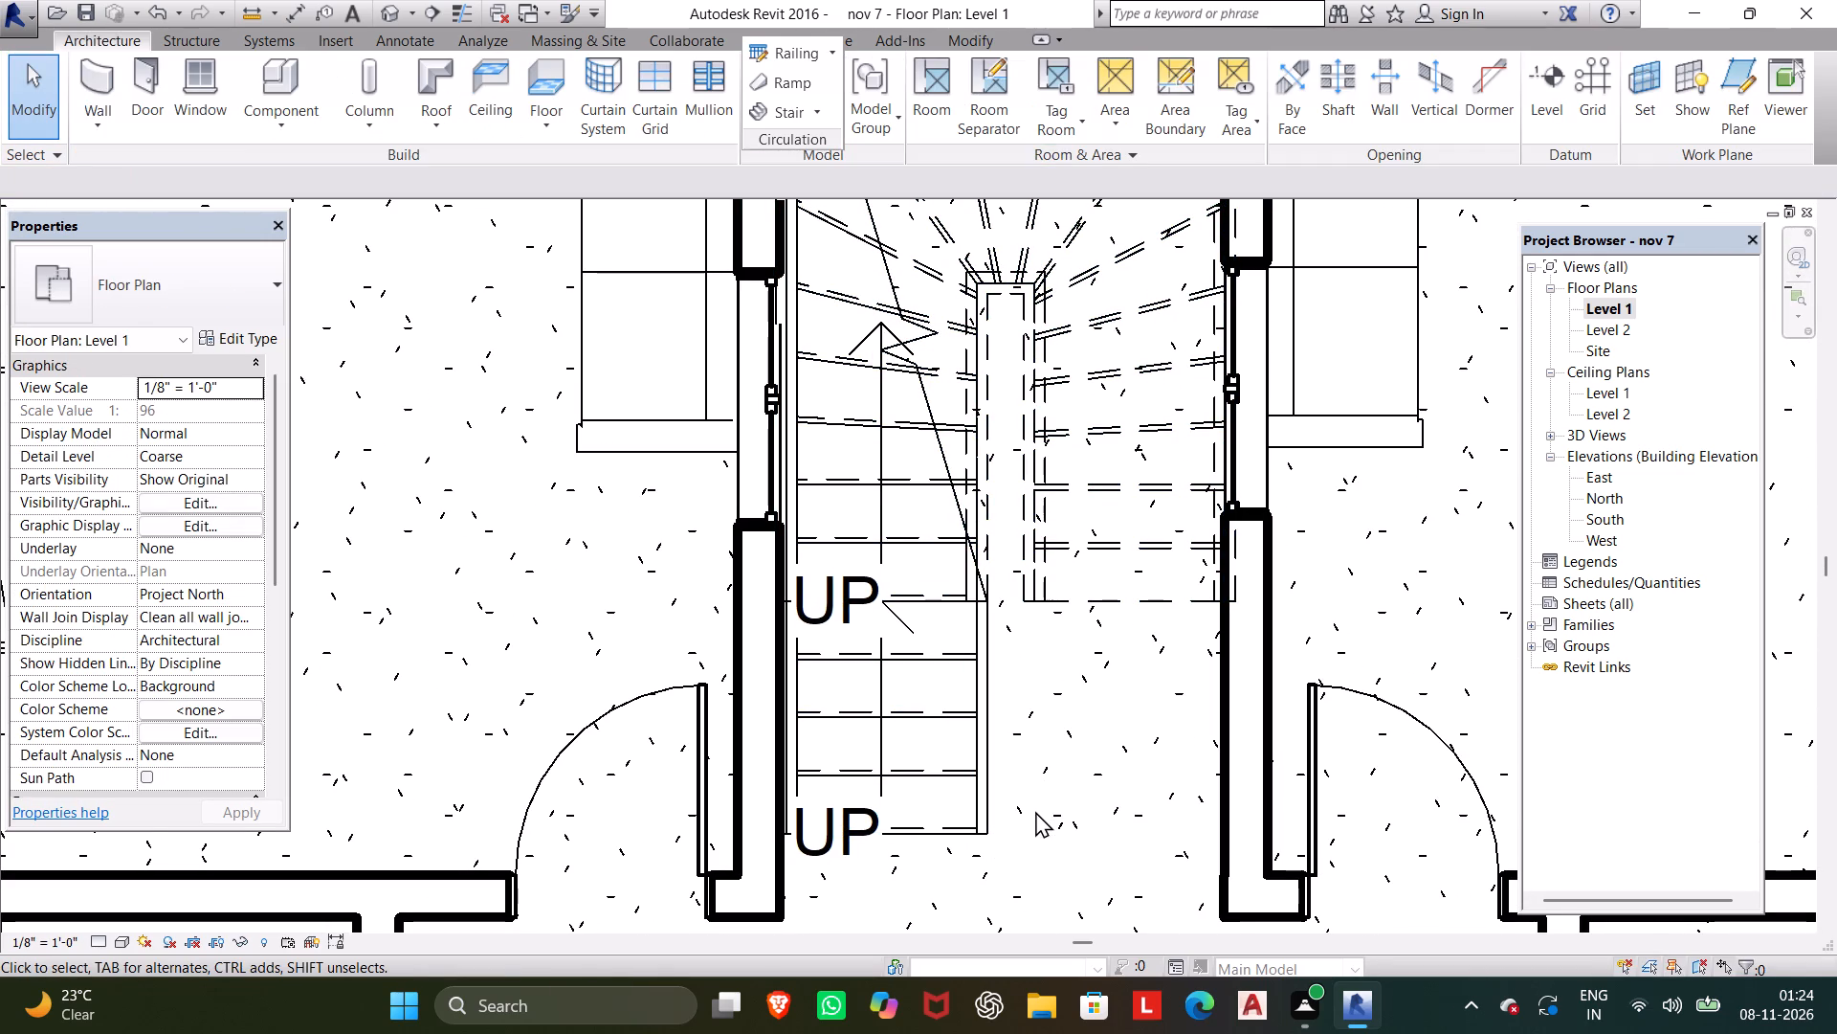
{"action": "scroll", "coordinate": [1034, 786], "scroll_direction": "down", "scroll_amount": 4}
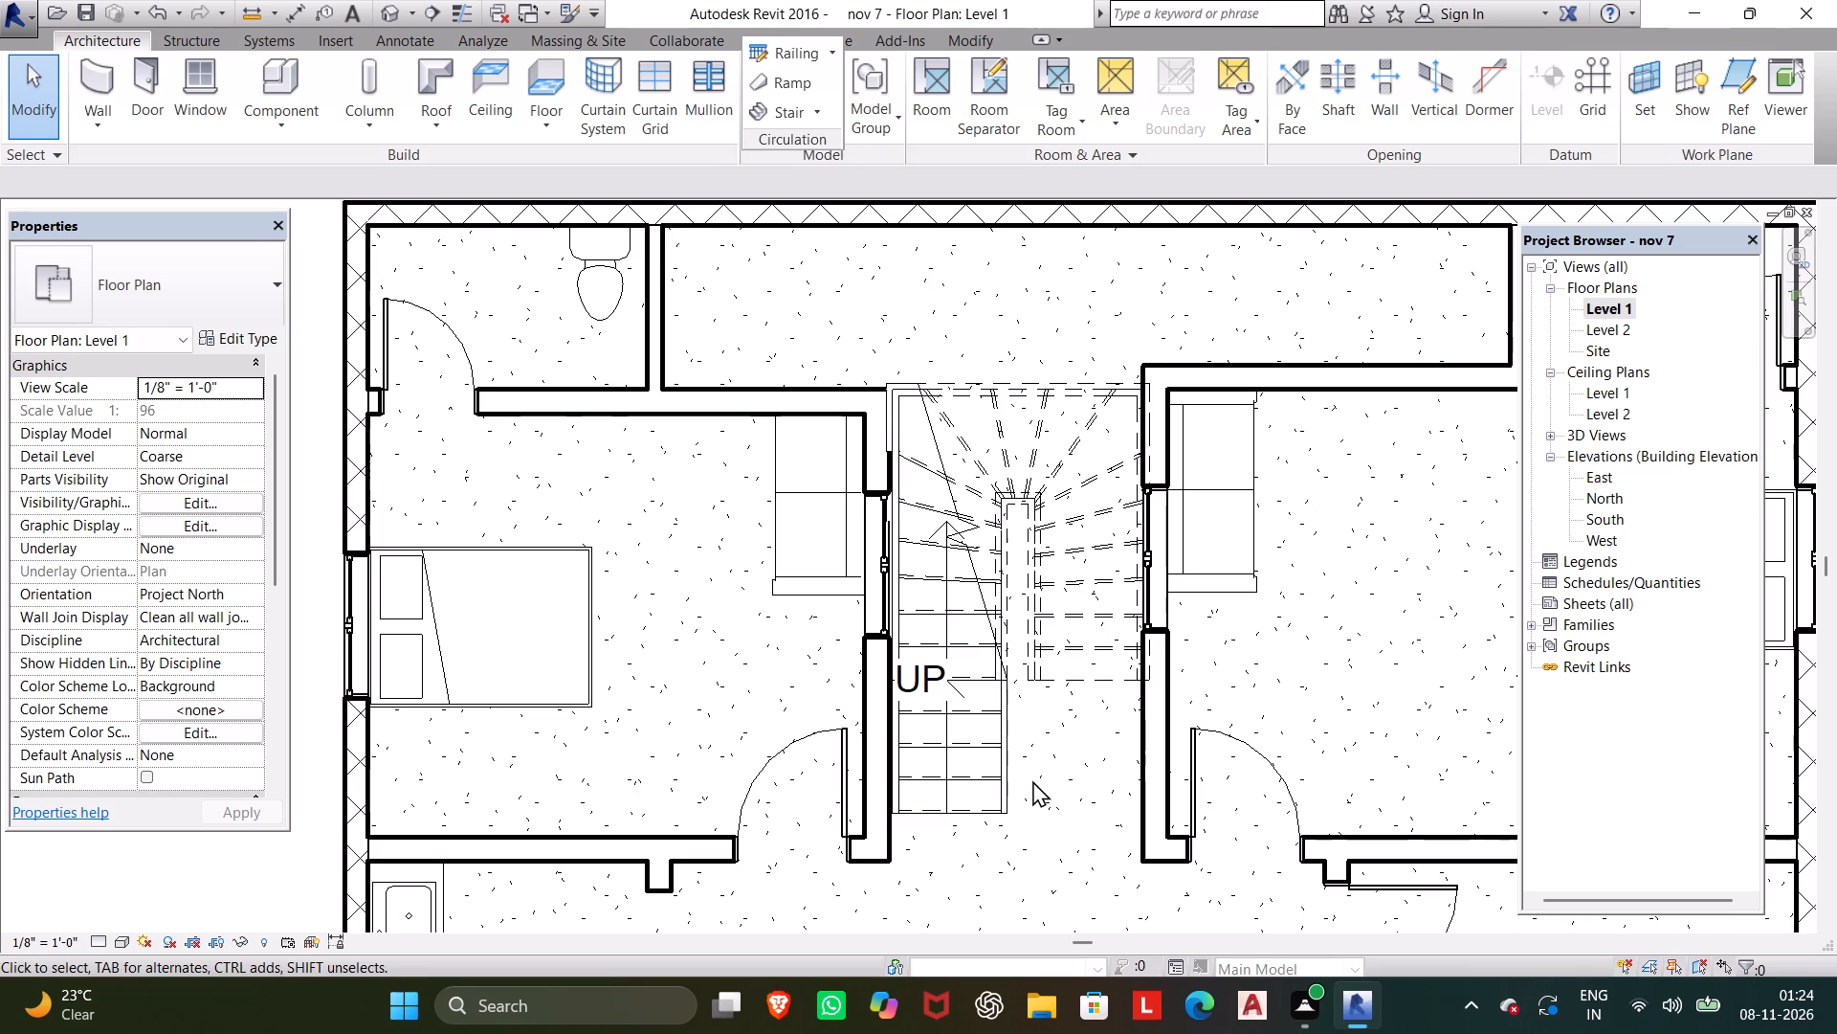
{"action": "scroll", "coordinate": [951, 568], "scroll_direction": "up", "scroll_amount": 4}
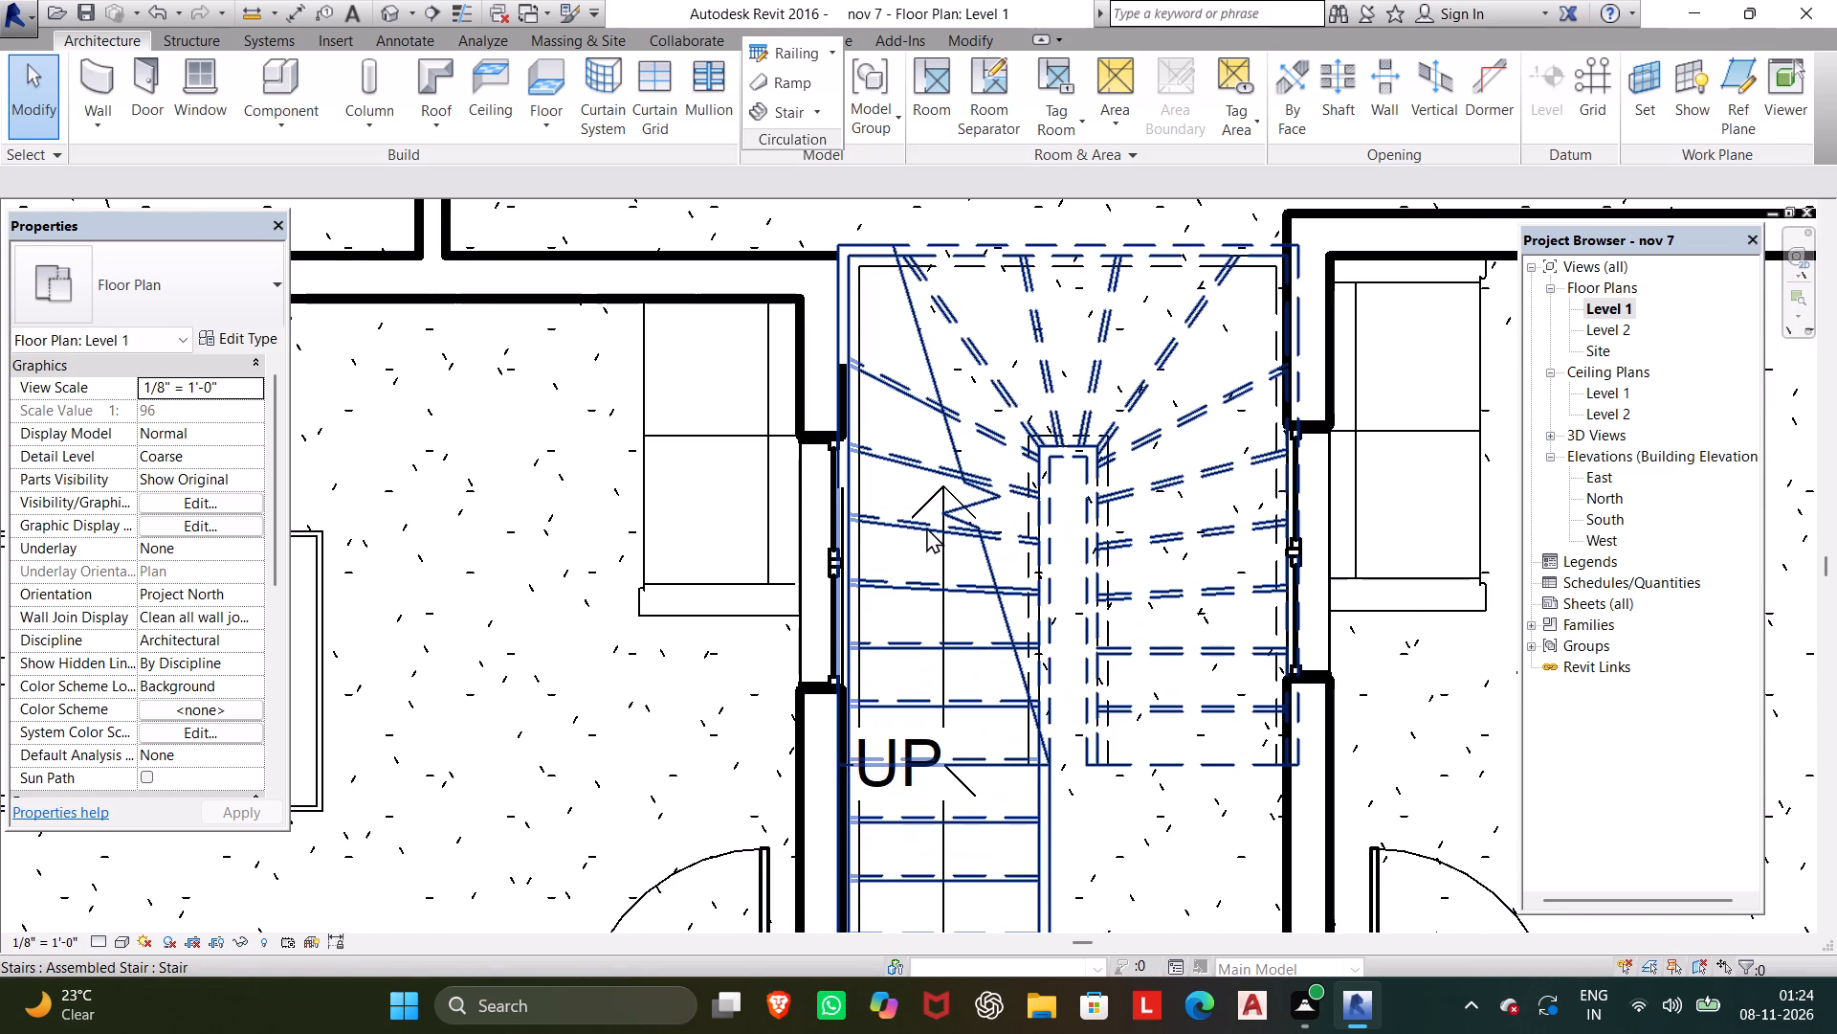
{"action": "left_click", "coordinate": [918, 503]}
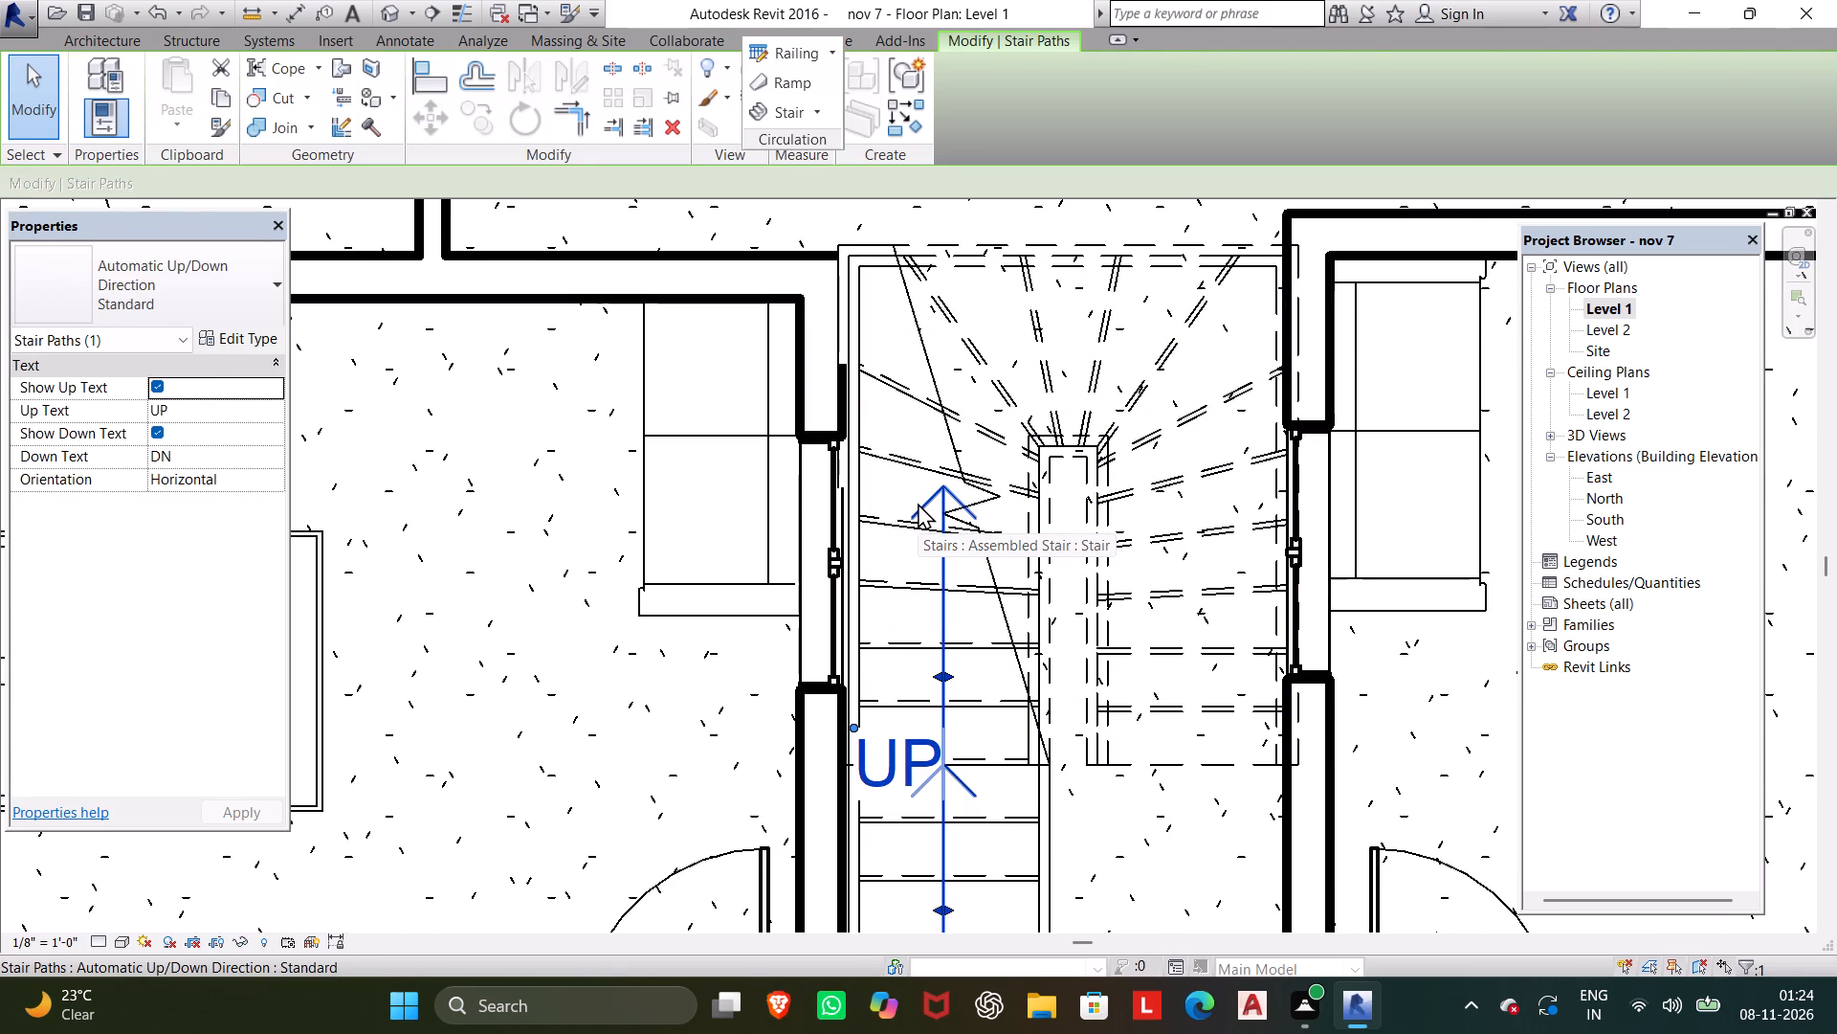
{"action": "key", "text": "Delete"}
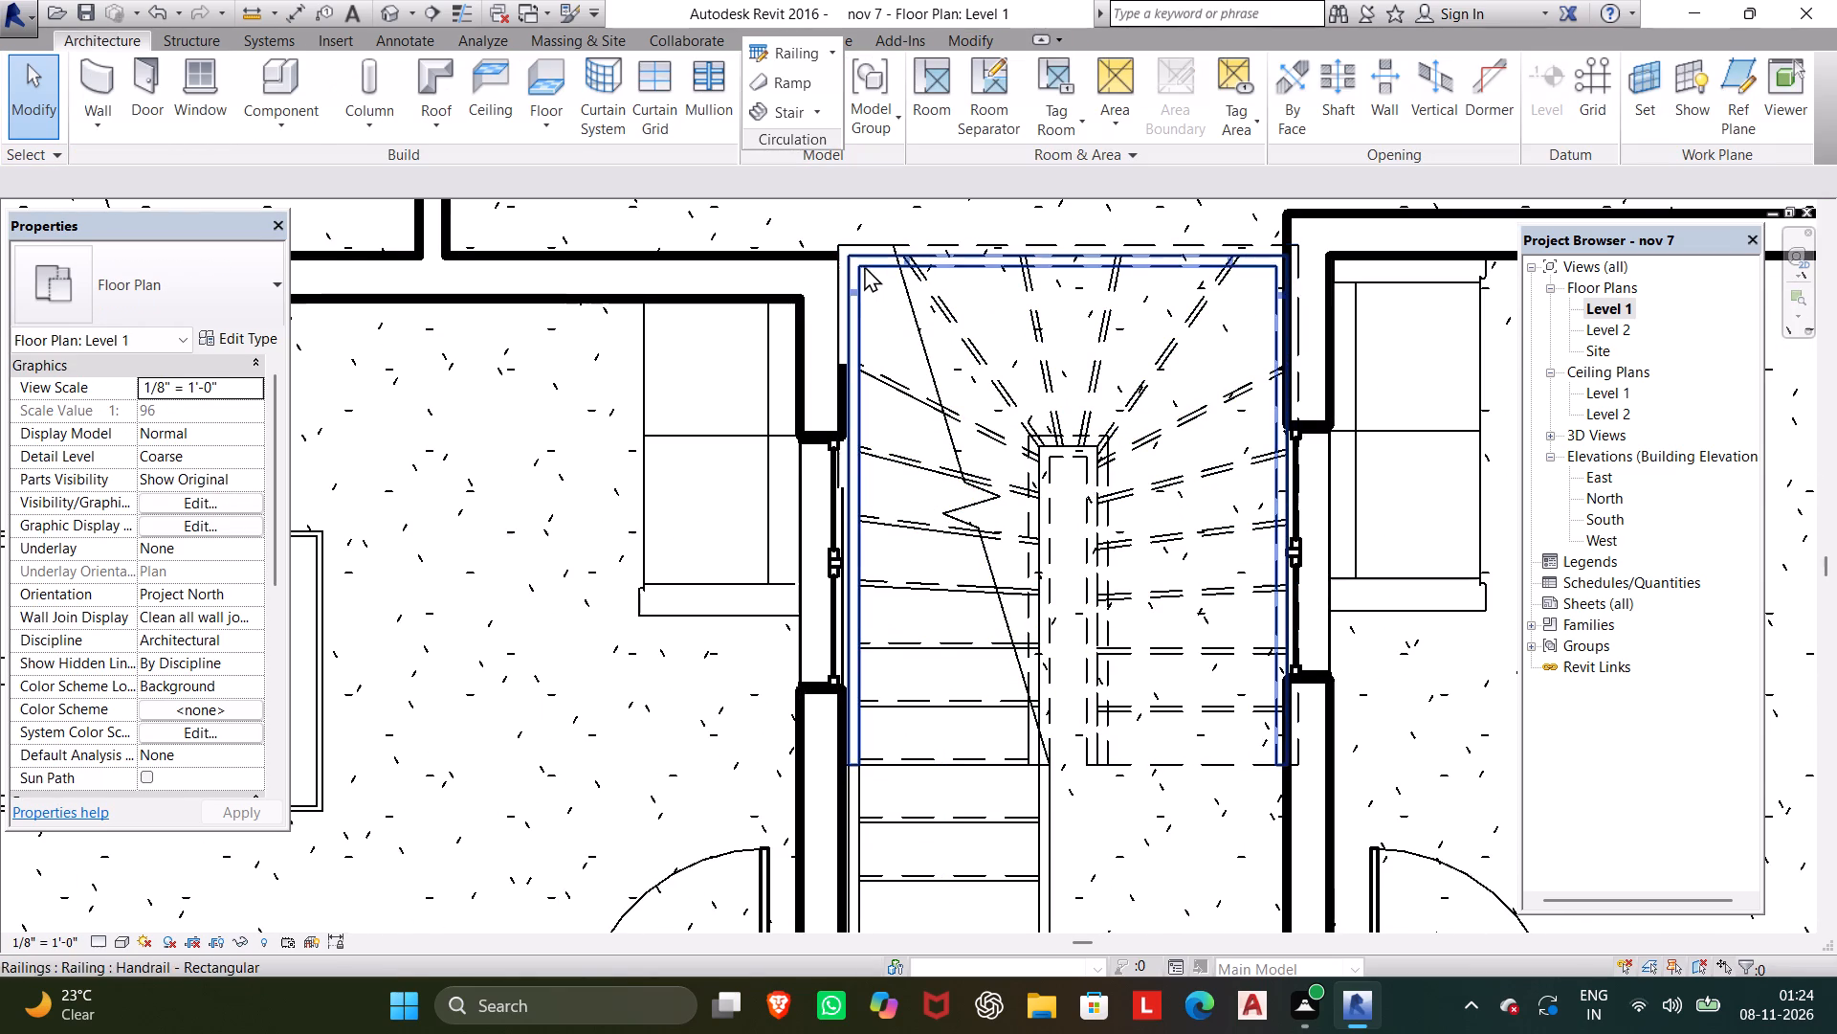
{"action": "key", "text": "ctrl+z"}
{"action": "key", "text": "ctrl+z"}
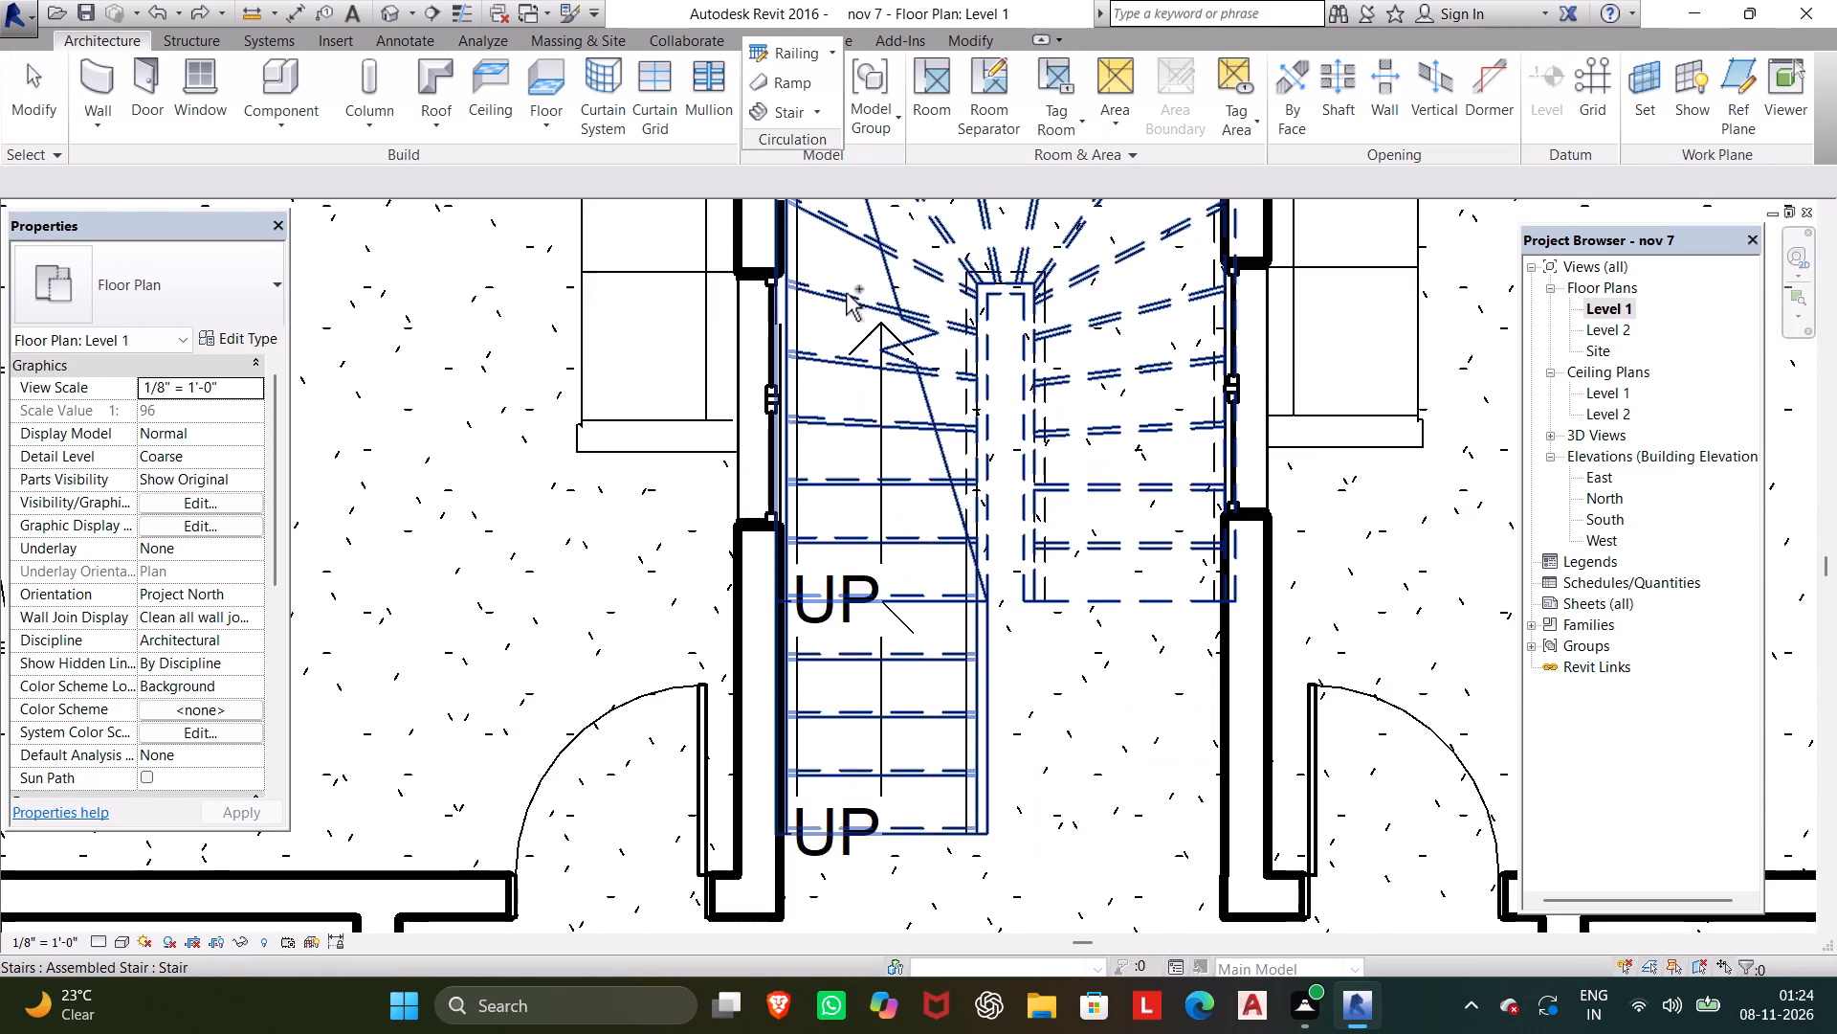
Undo the stair's completion to return to its editing mode, and delete the straight run below the U-shape winder.
{"action": "key", "text": "ctrl+z"}
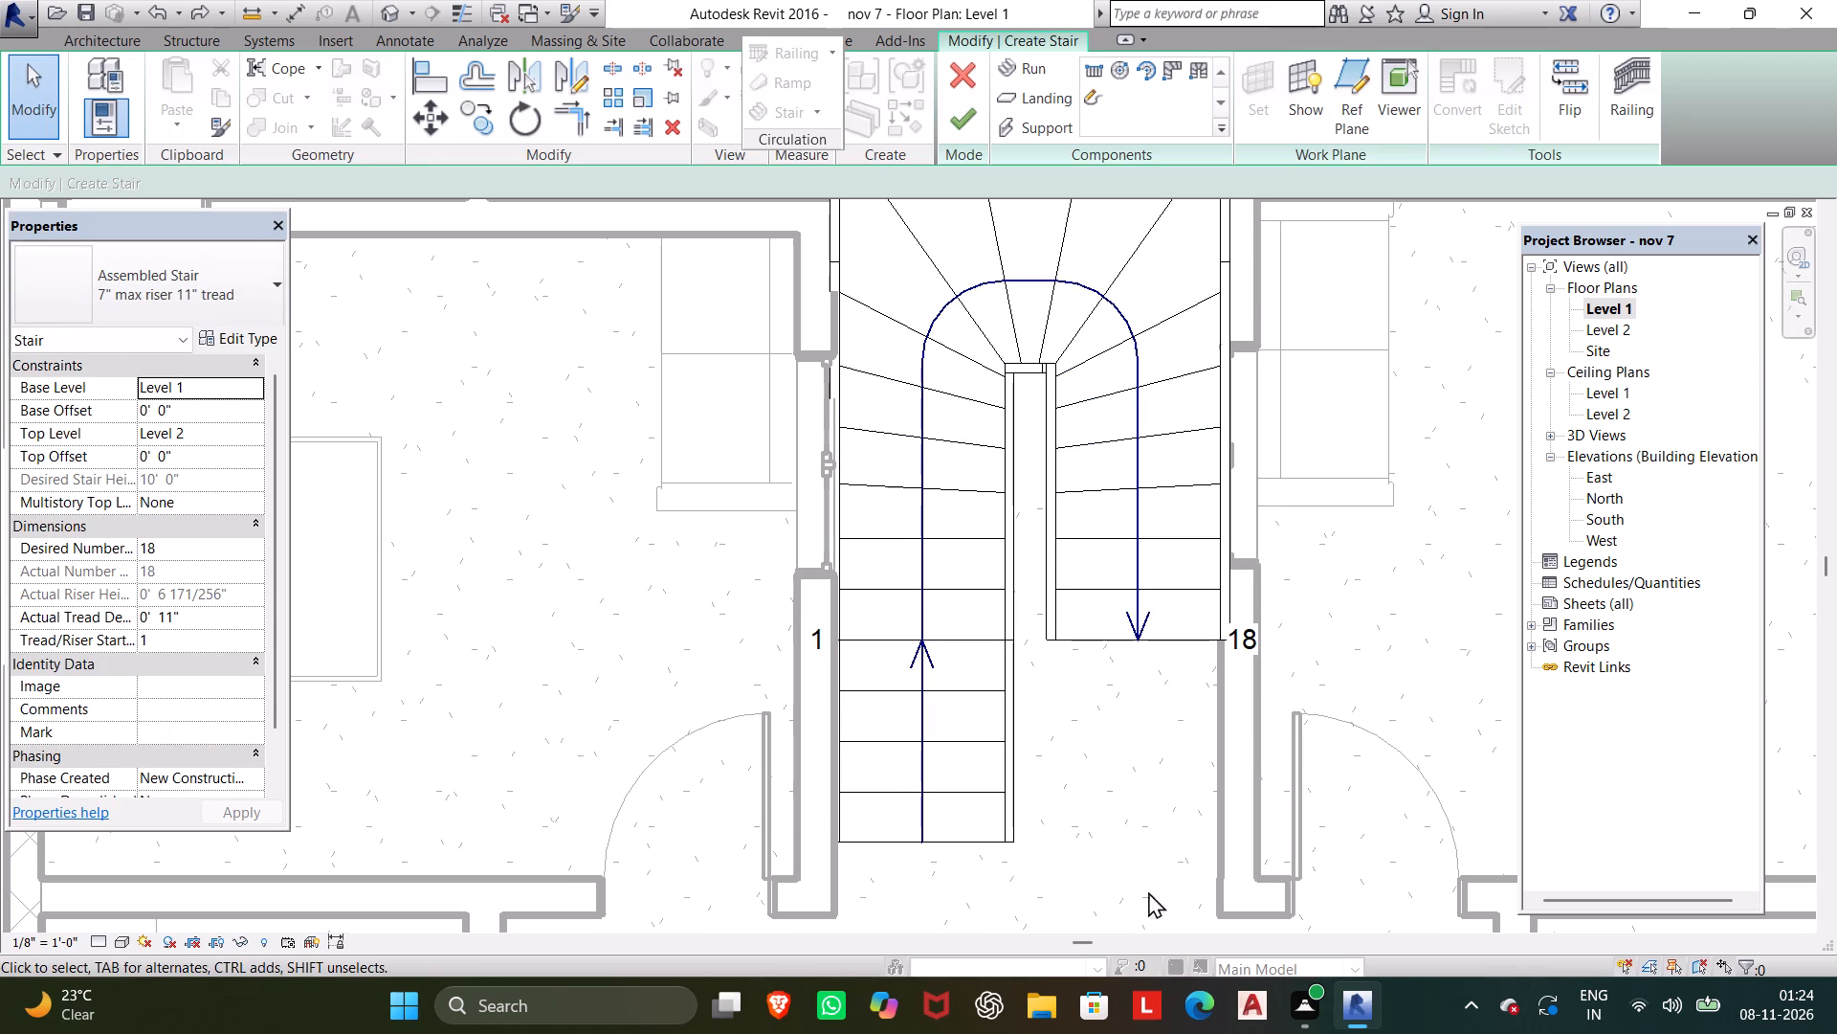
{"action": "left_click_drag", "start_coordinate": [1080, 885], "coordinate": [940, 815]}
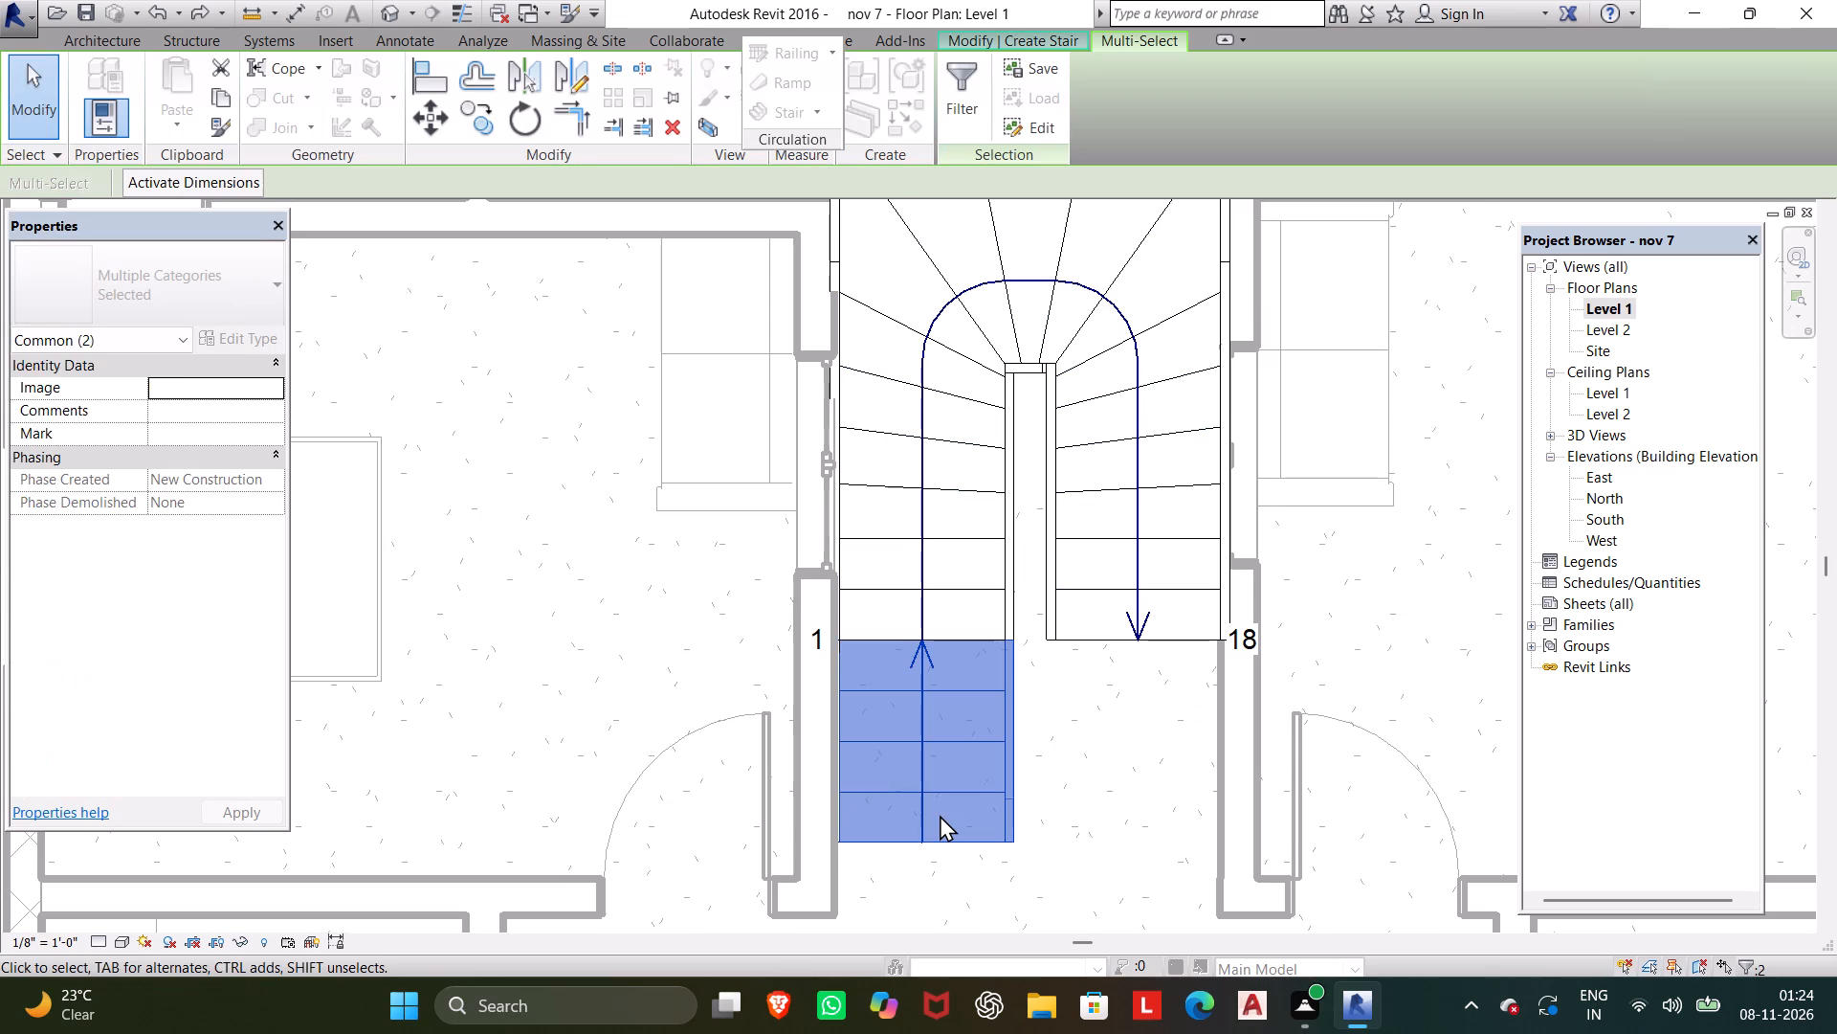
{"action": "key", "text": "Delete"}
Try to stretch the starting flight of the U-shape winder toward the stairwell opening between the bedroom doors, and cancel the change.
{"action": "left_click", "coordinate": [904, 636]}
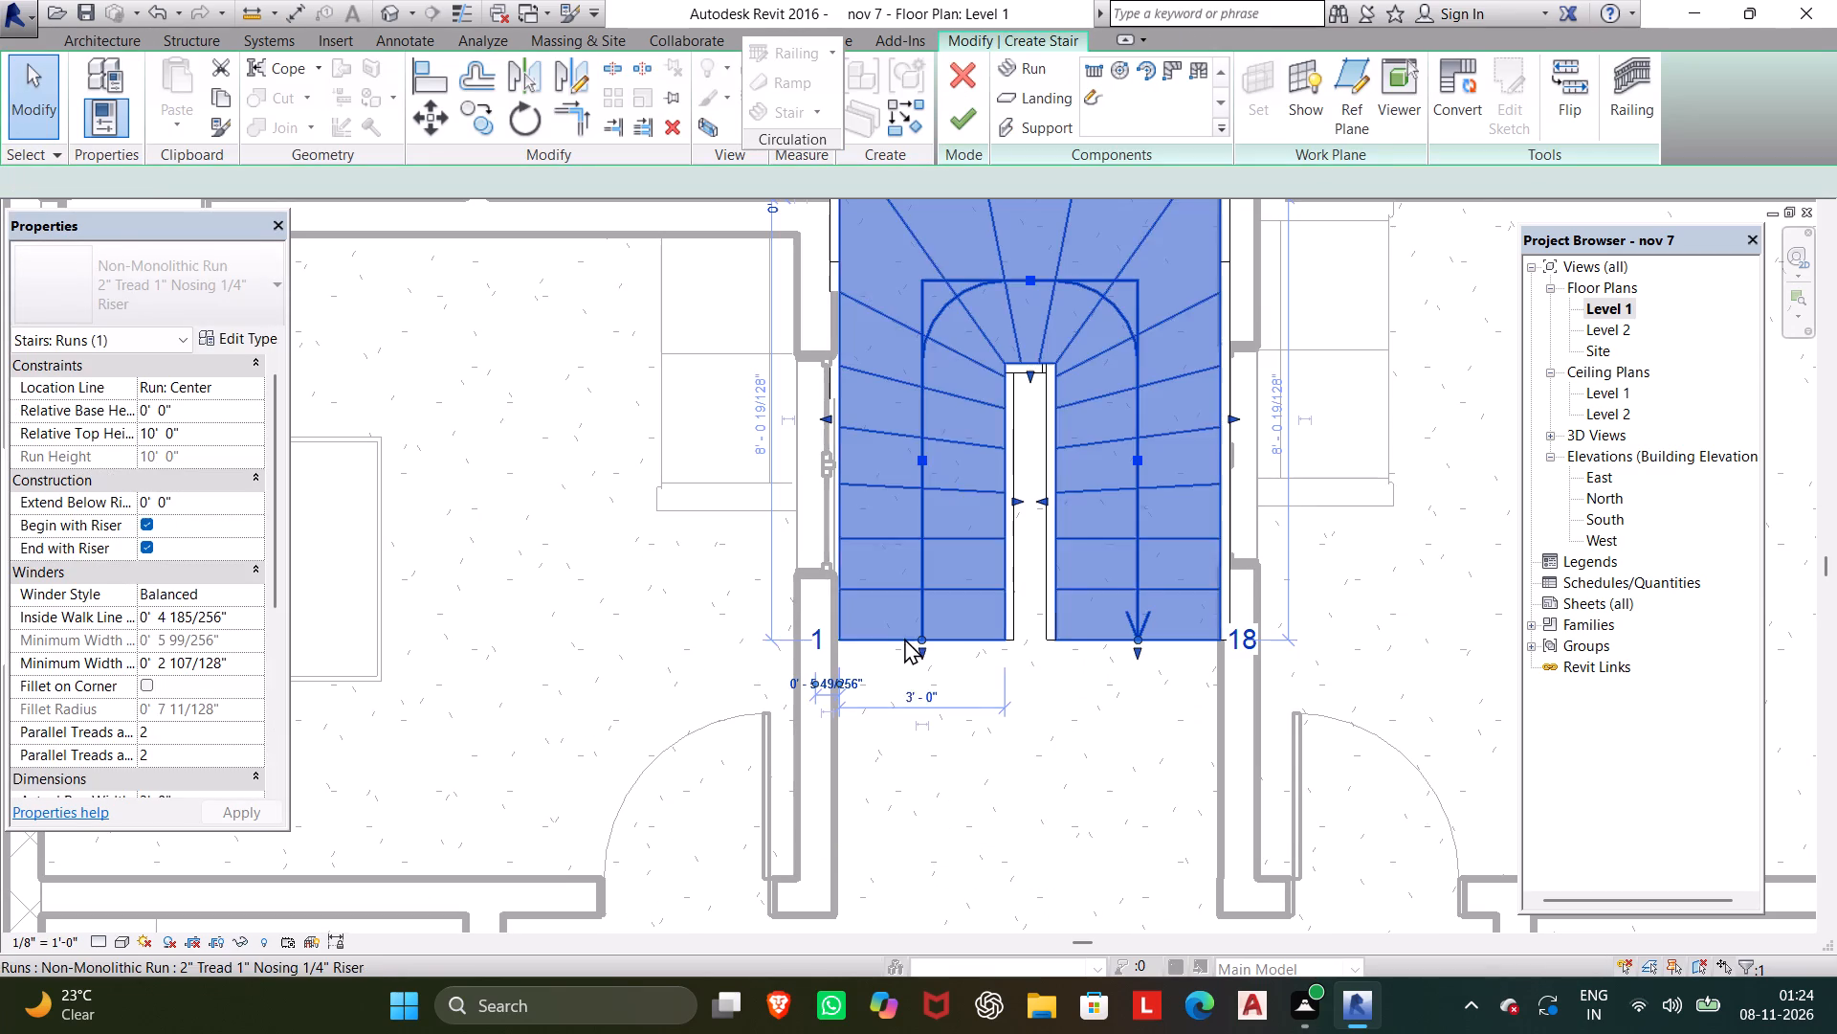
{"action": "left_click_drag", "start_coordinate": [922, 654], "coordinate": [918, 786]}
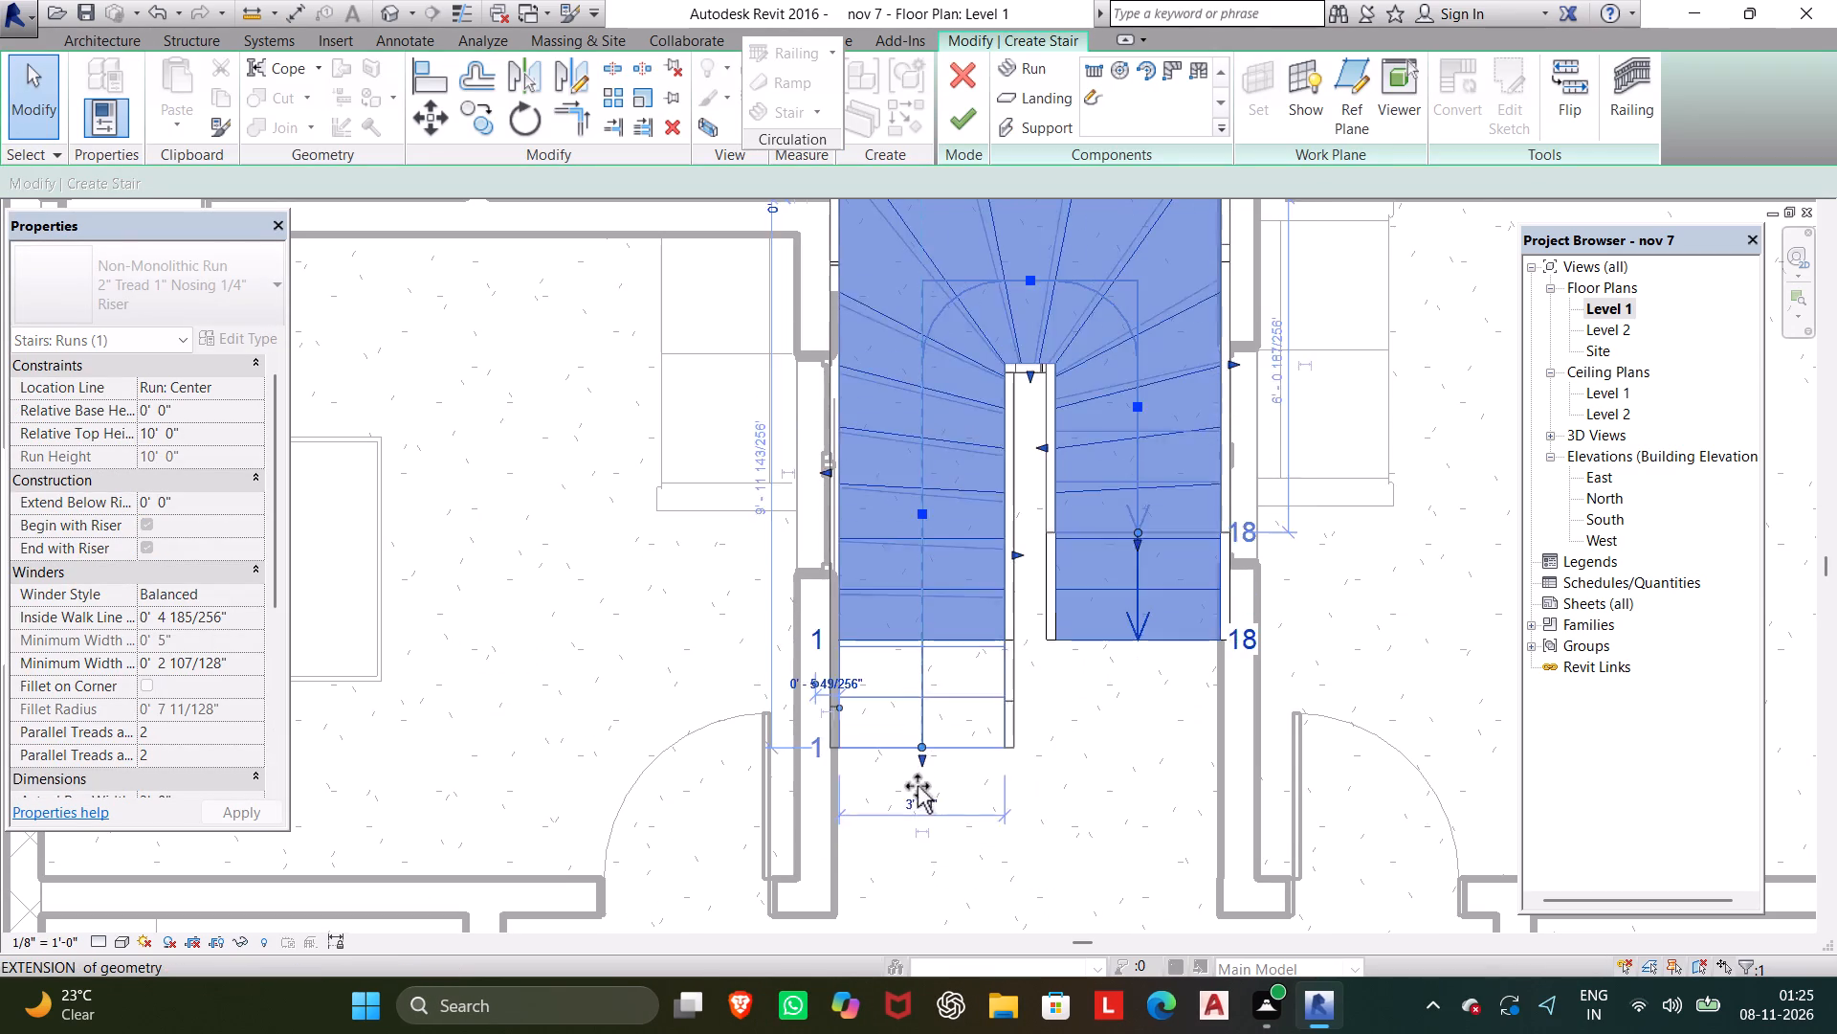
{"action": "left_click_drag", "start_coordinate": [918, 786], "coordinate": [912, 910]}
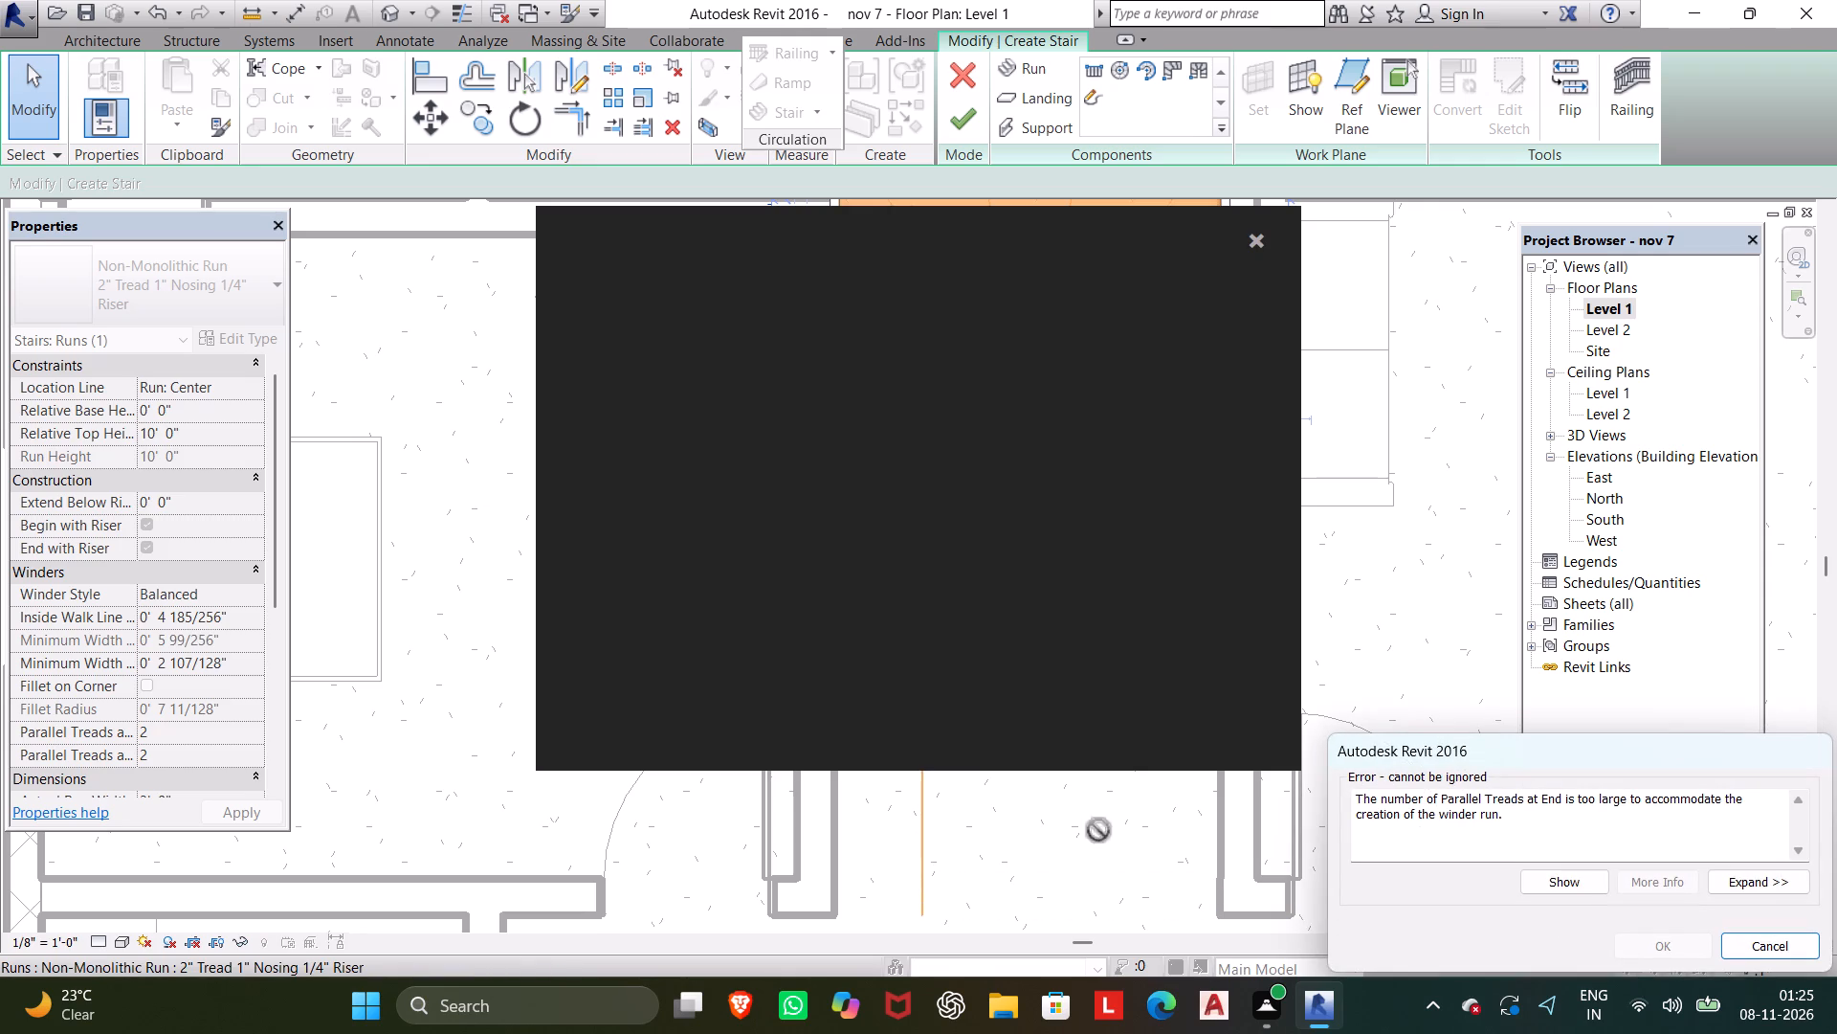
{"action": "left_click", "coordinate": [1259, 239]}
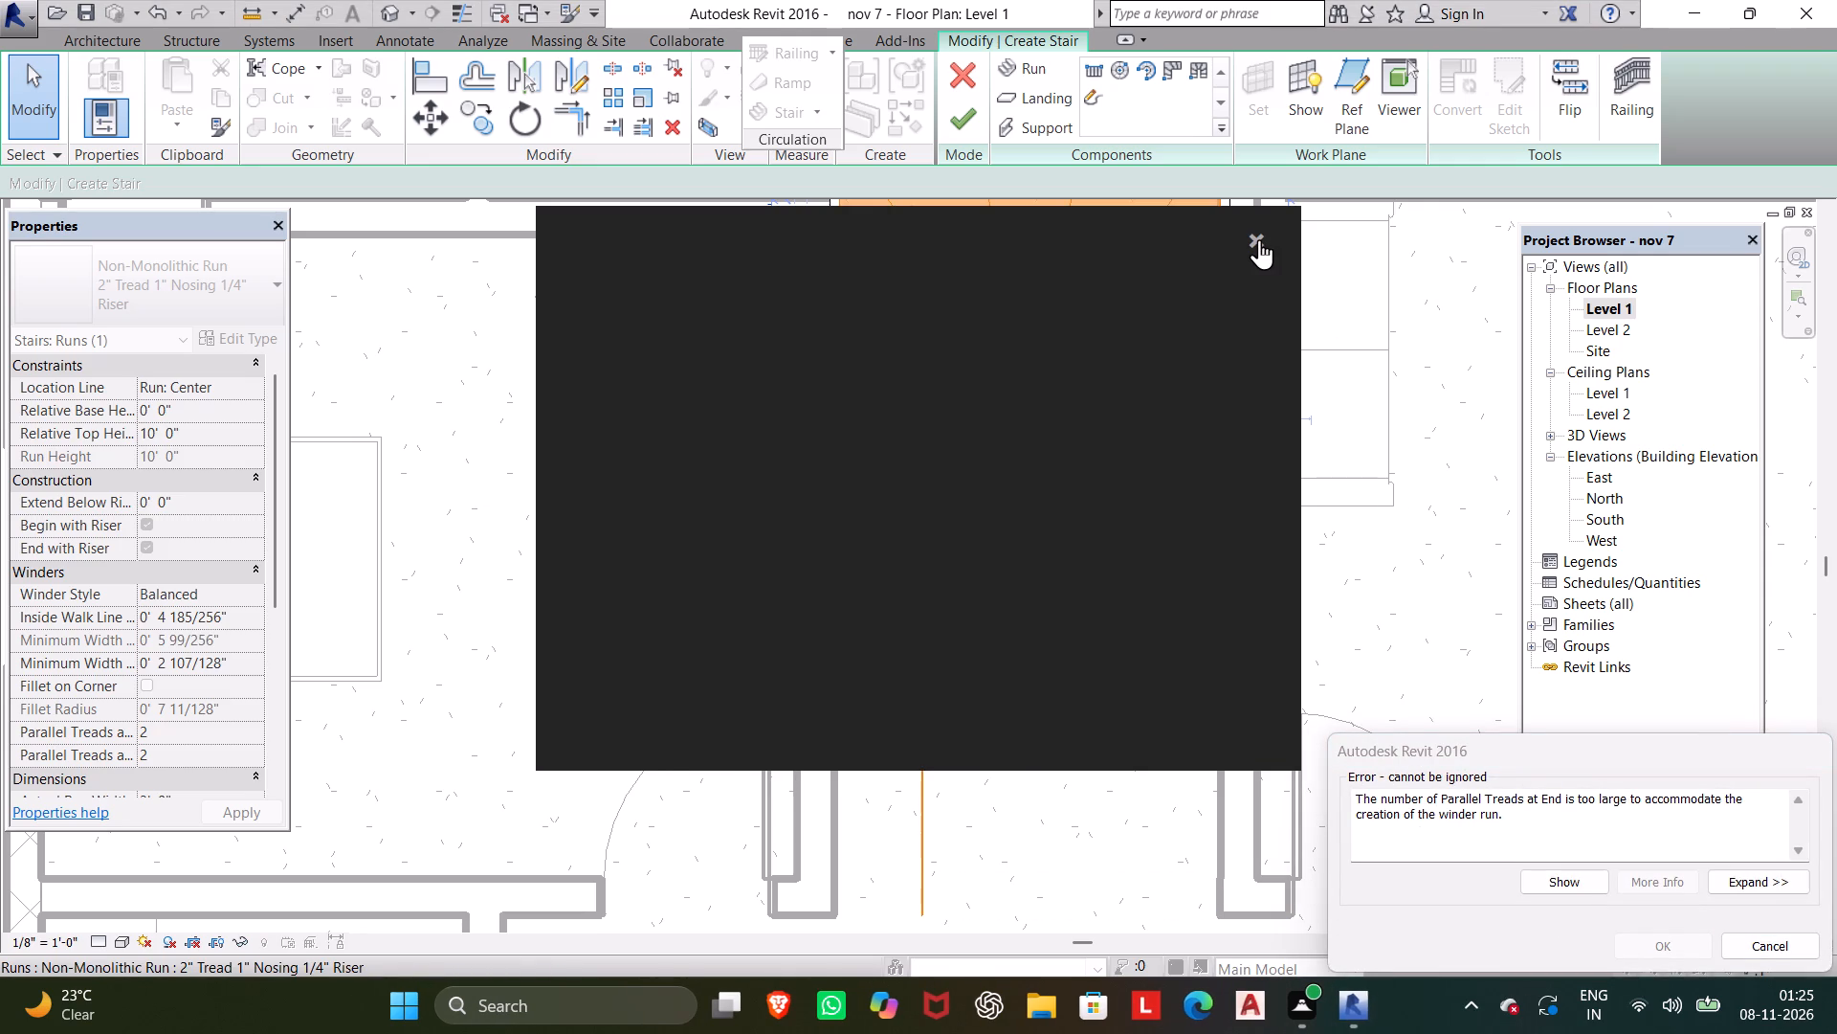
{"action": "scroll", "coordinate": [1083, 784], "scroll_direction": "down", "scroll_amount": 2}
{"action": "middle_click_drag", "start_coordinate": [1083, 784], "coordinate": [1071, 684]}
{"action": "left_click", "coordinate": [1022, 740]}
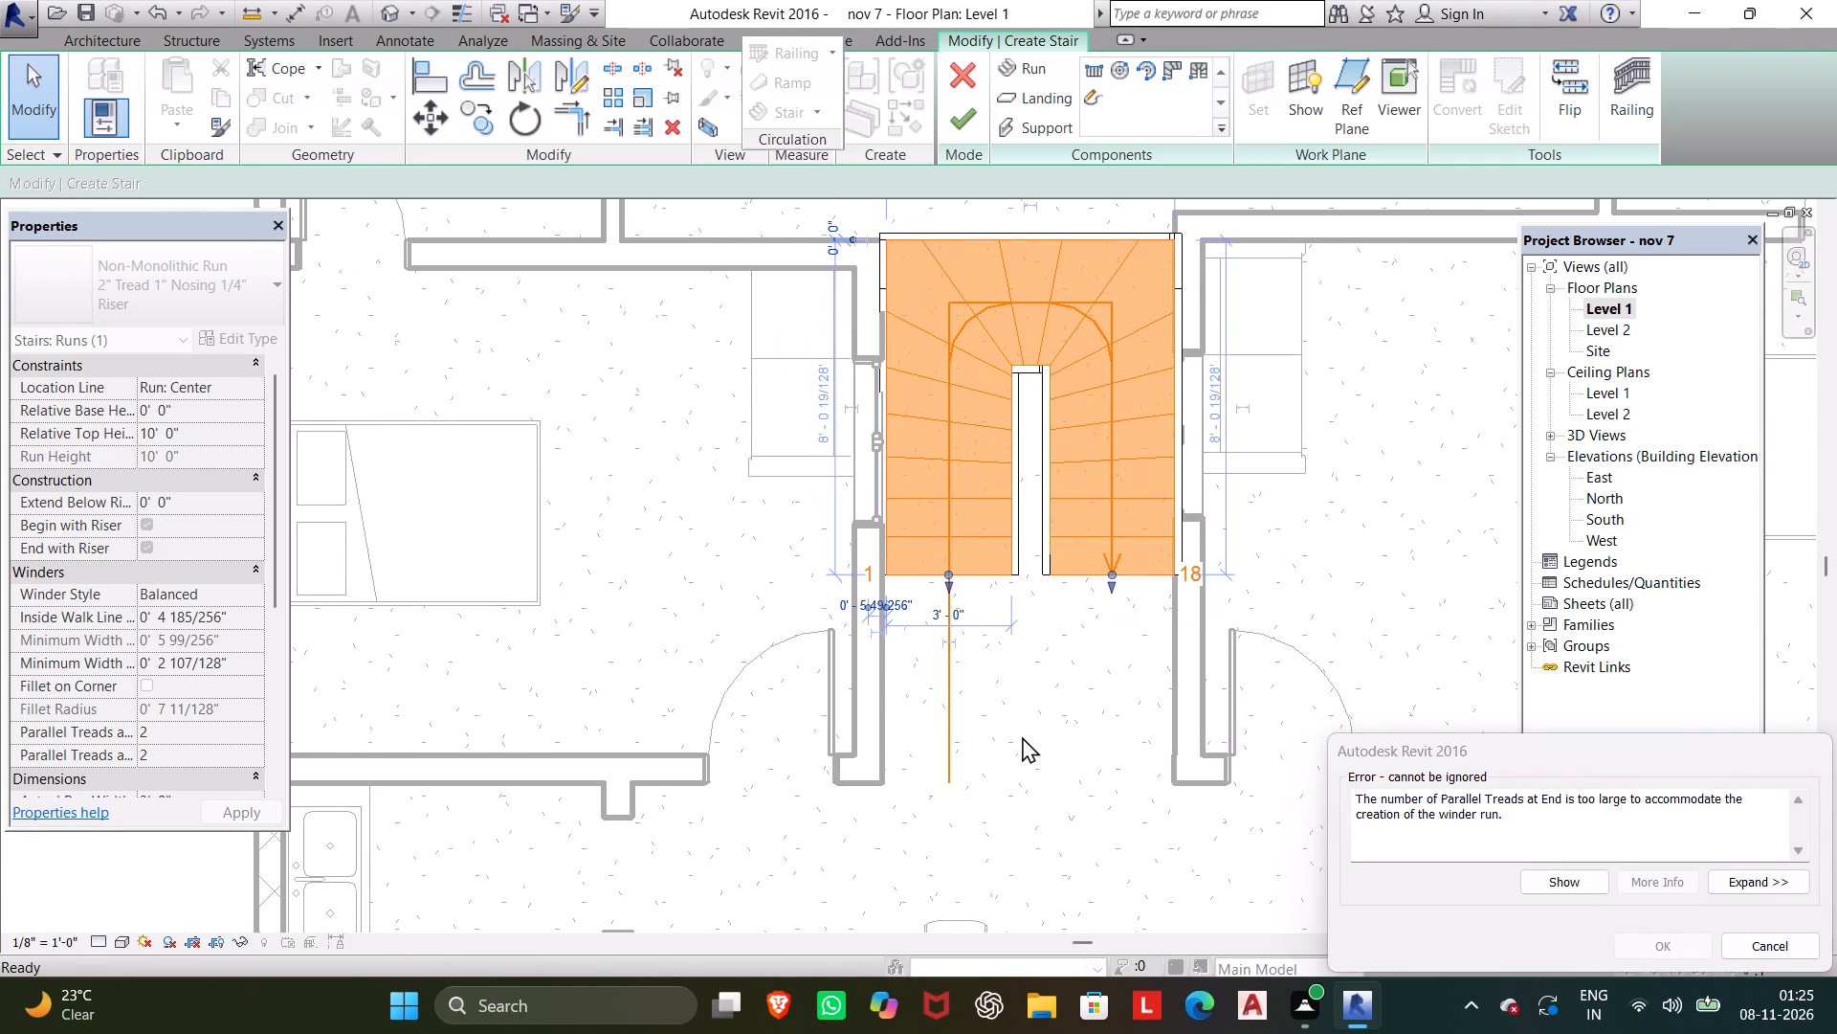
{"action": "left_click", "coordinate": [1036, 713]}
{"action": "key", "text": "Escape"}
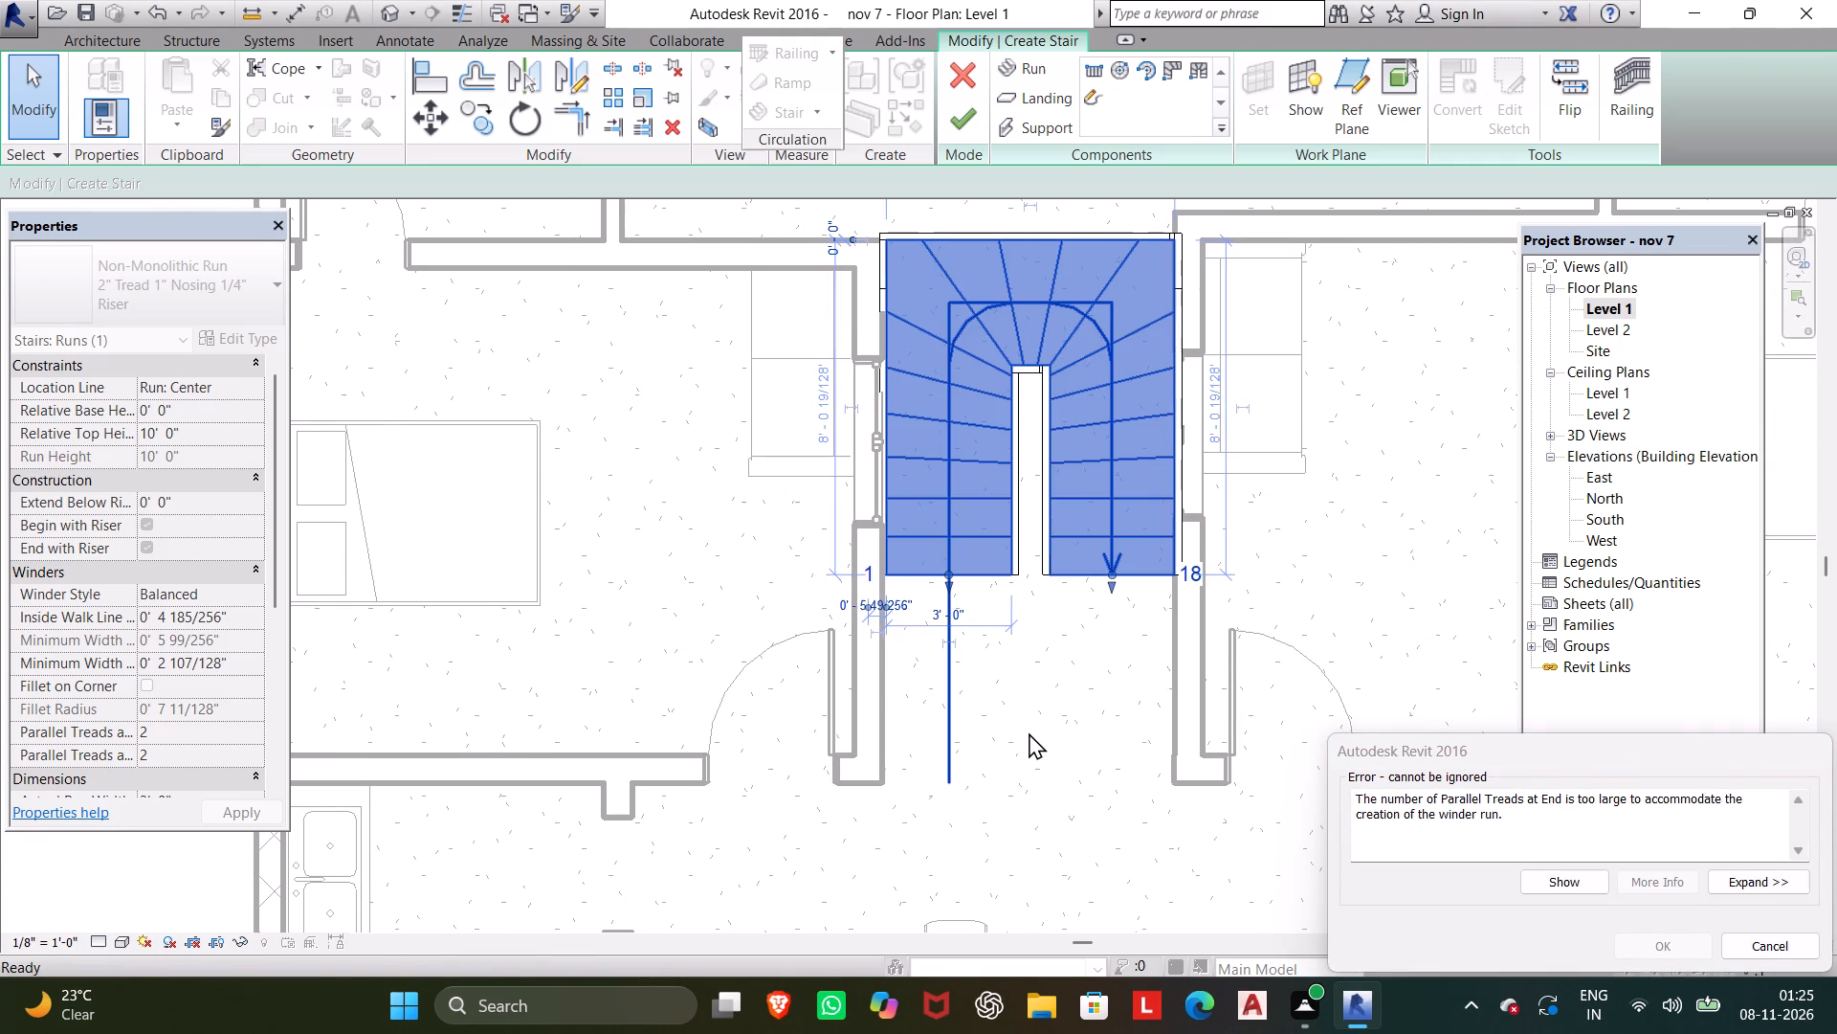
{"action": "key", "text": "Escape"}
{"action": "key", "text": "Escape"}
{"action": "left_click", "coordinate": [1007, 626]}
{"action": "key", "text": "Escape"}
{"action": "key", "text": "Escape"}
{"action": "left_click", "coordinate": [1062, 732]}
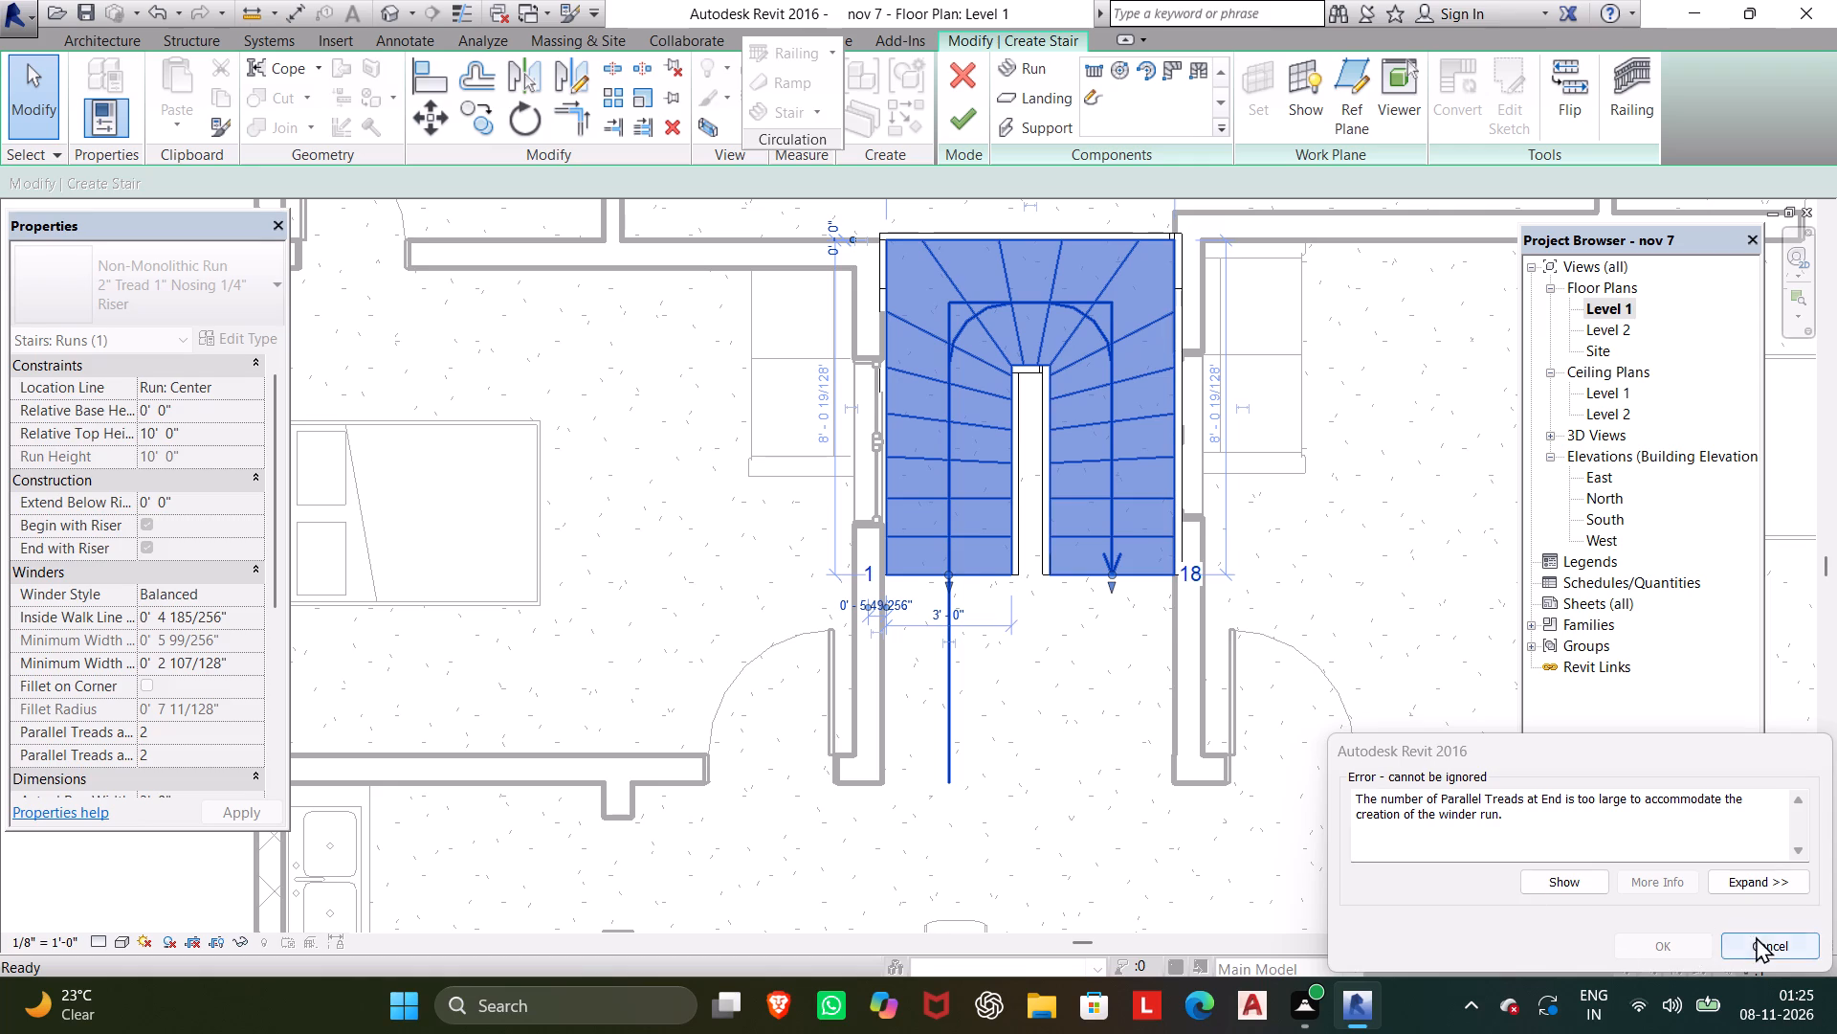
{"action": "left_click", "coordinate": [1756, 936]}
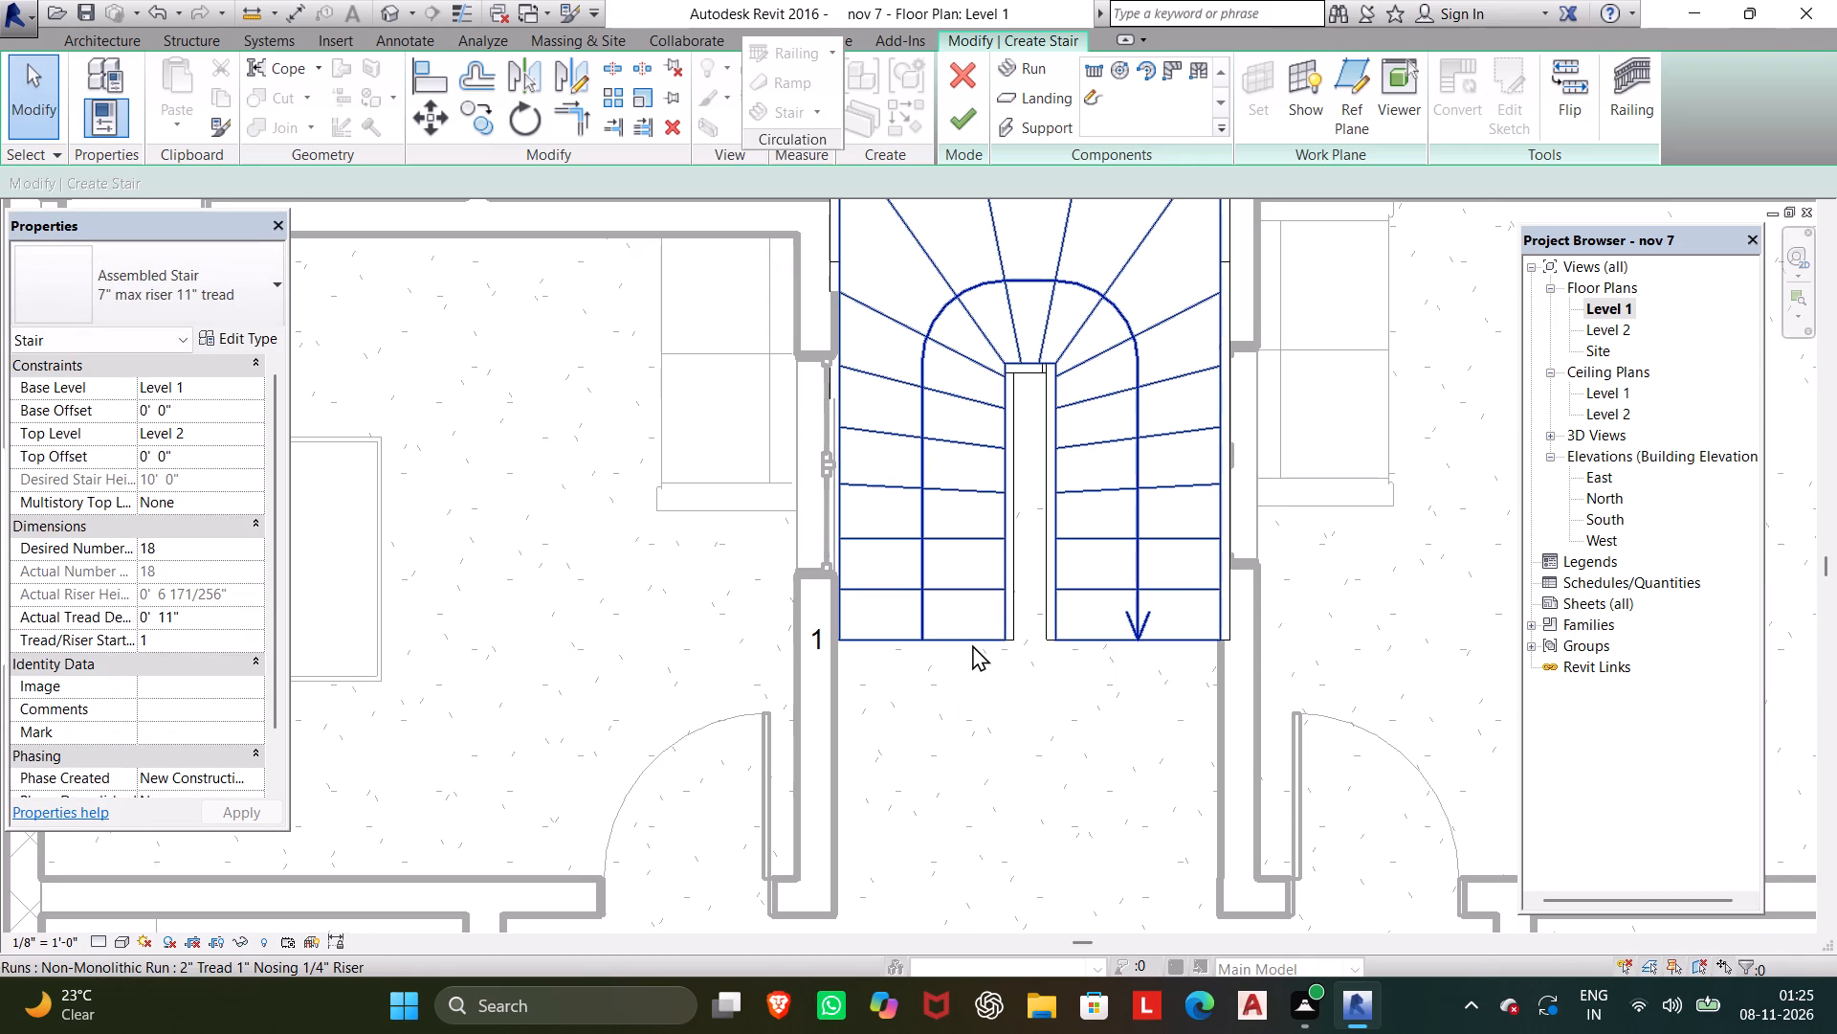
Nudge the U-shape winder run down four increments, away from the wall line at the head of the stairwell.
{"action": "left_click", "coordinate": [972, 646]}
{"action": "scroll", "coordinate": [981, 694], "scroll_direction": "down", "scroll_amount": 1}
{"action": "middle_click_drag", "start_coordinate": [981, 694], "coordinate": [1010, 844]}
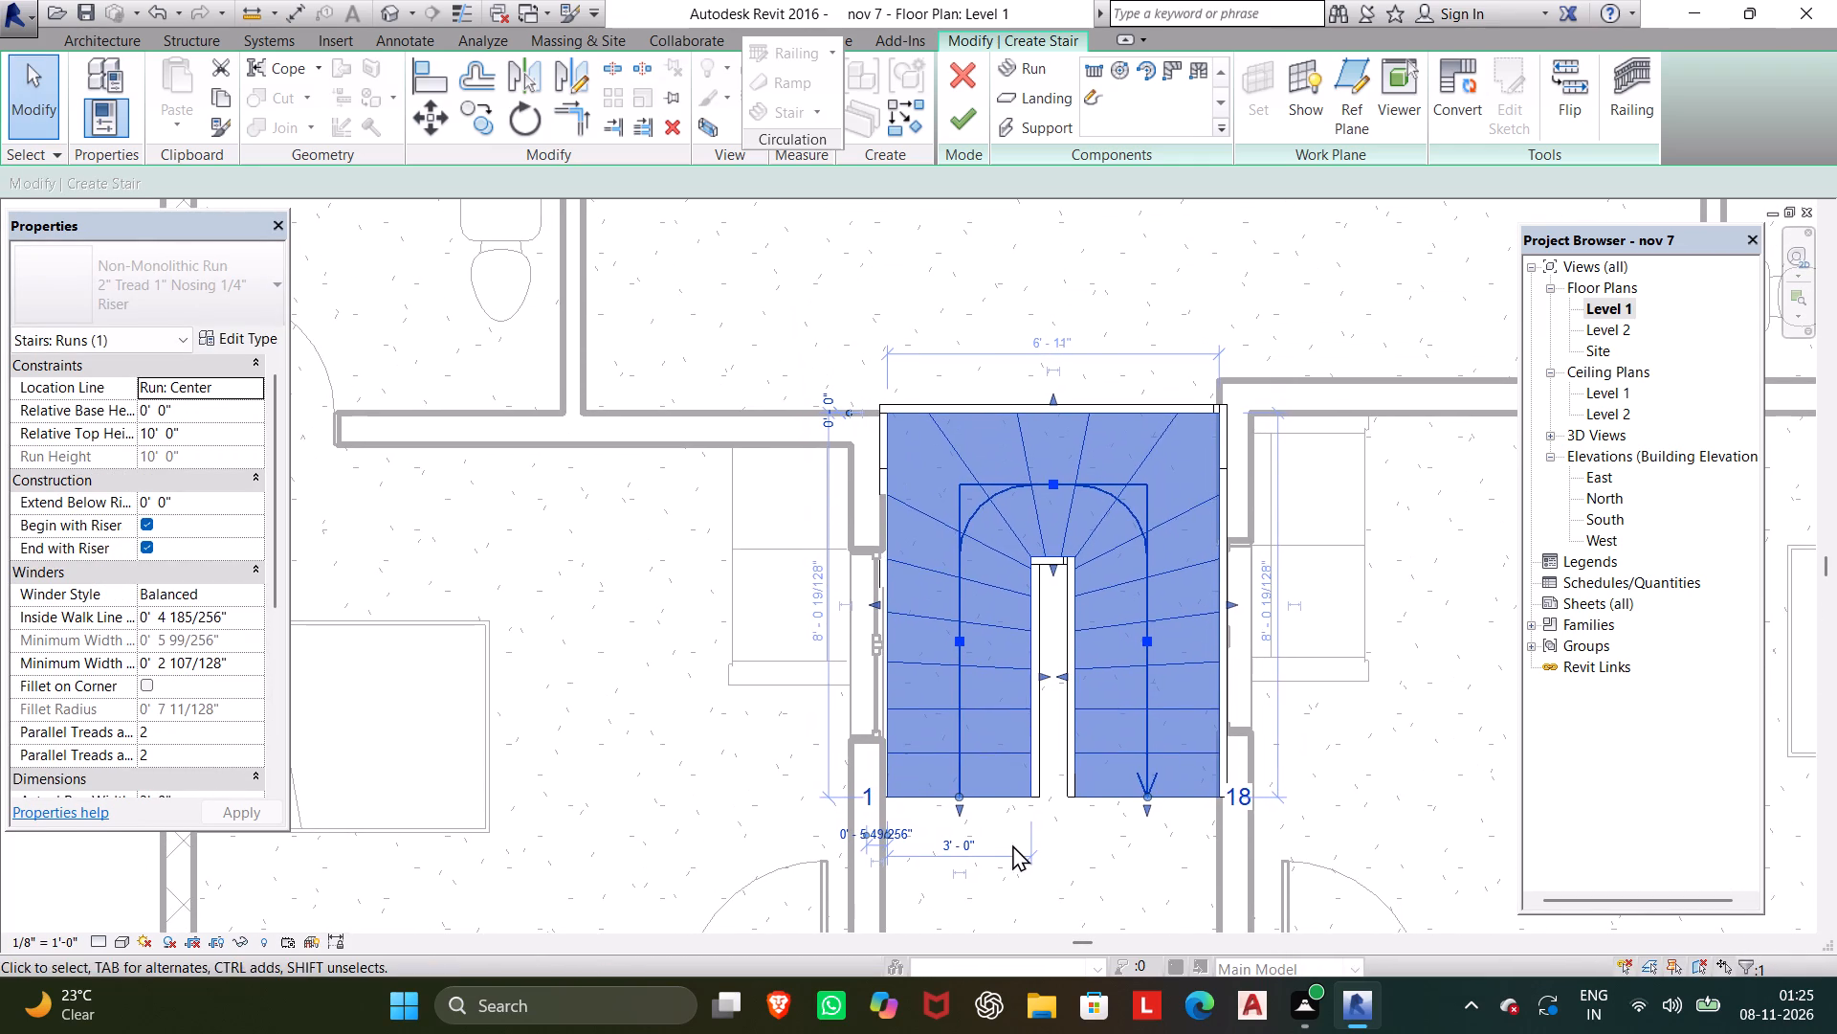
{"action": "key", "text": "Down"}
{"action": "key", "text": "Down"}
{"action": "key", "text": "Down"}
{"action": "key", "text": "Down"}
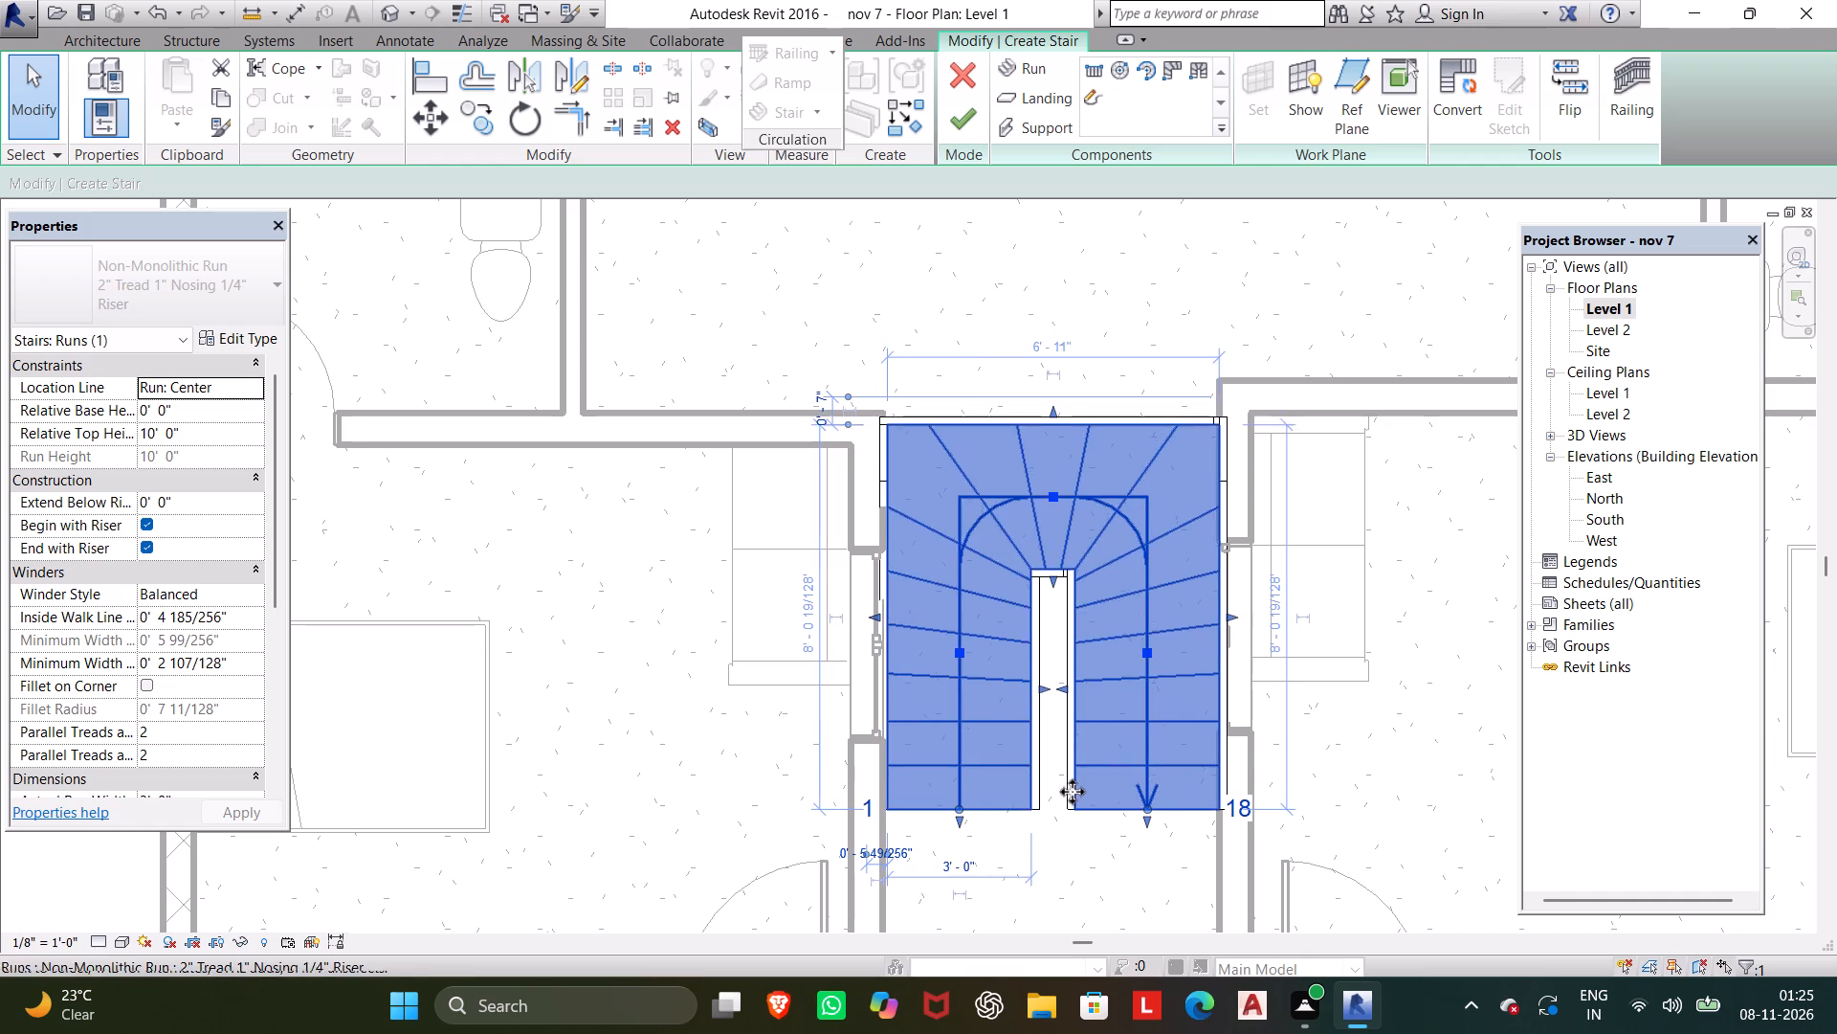
Pull in both outer sides of the U-shape winder run to an overall width of about 6'-7", and finish the stair edit.
{"action": "scroll", "coordinate": [1220, 614], "scroll_direction": "up", "scroll_amount": 5}
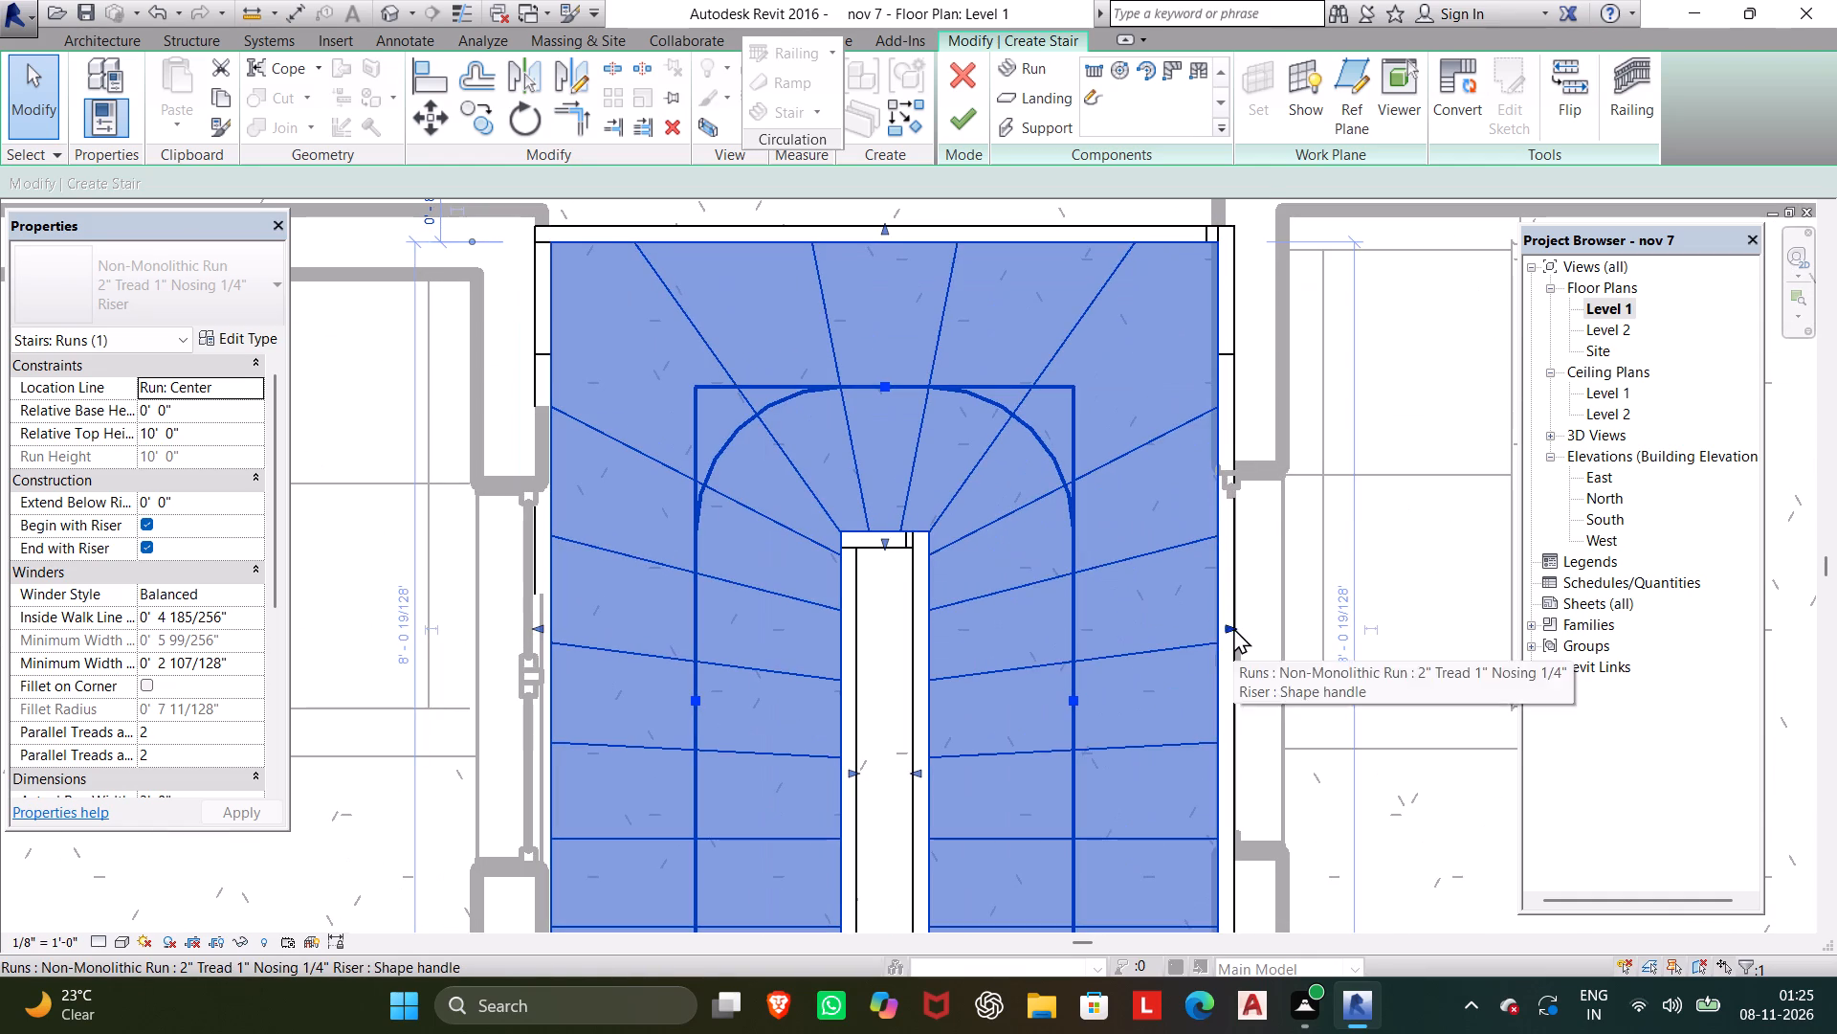
{"action": "left_click_drag", "start_coordinate": [1233, 624], "coordinate": [1191, 625]}
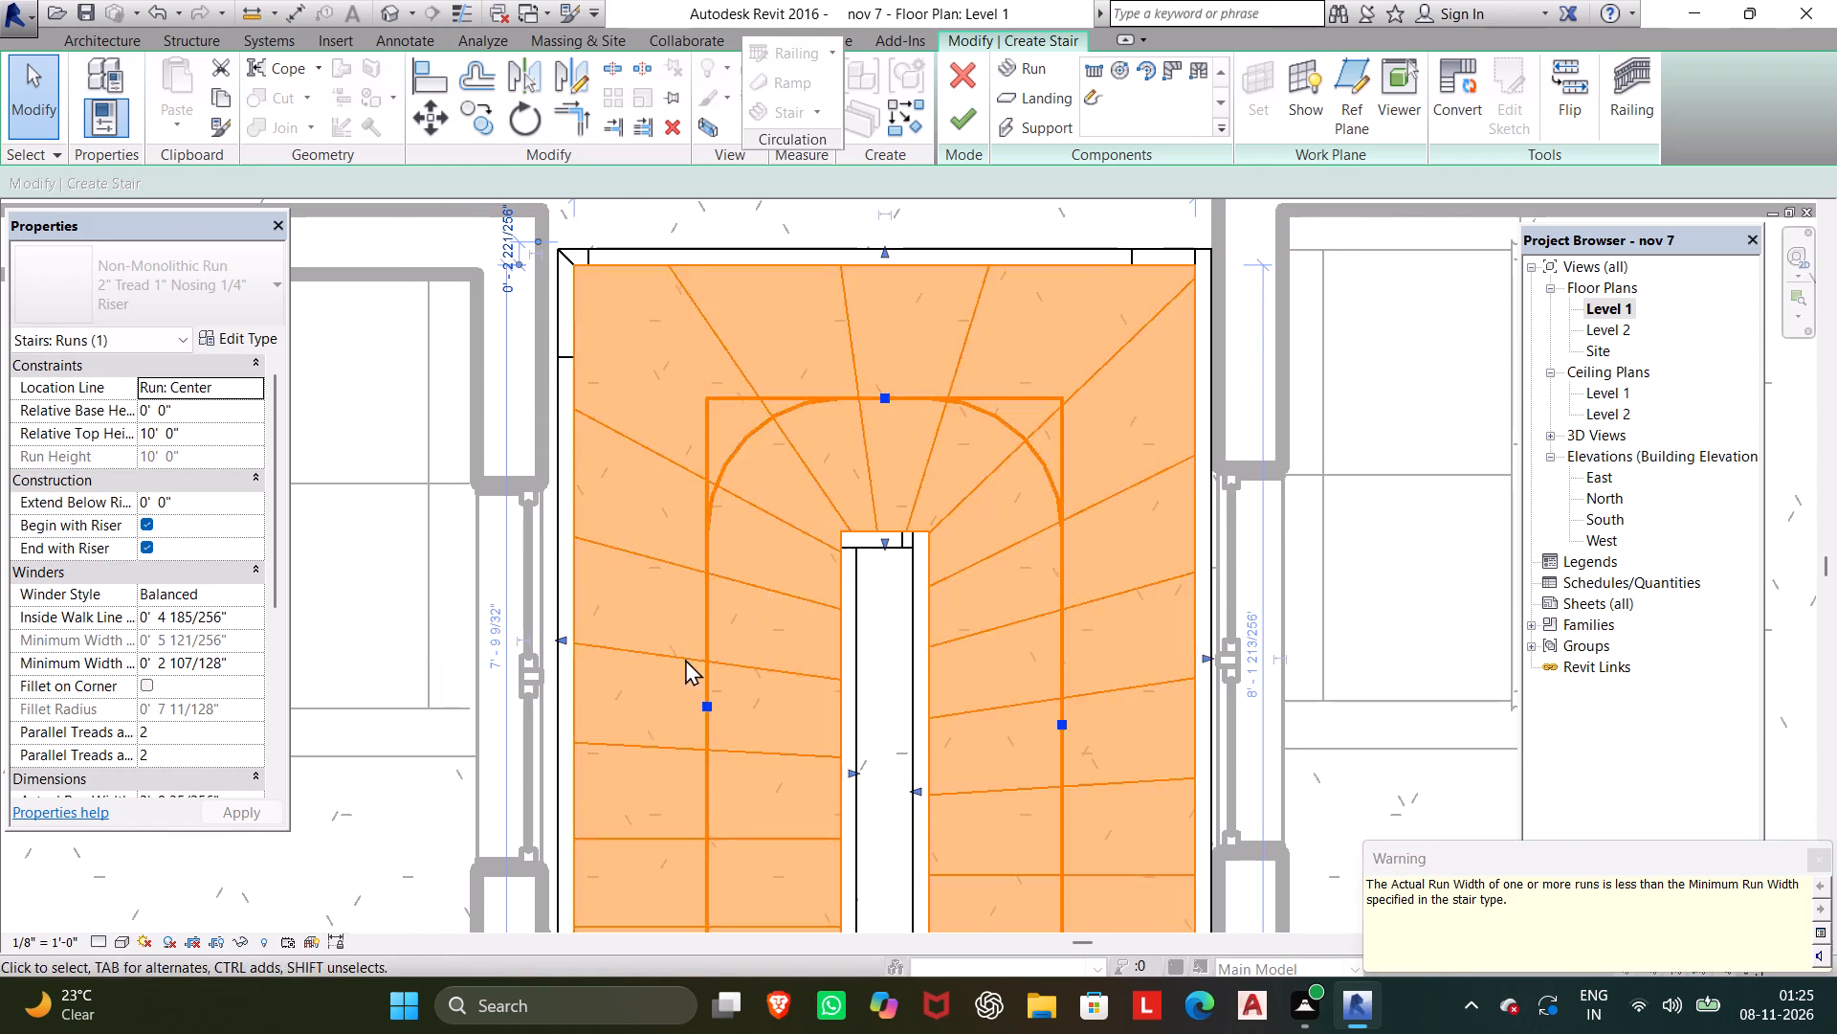
{"action": "scroll", "coordinate": [566, 673], "scroll_direction": "up", "scroll_amount": 3}
{"action": "left_click", "coordinate": [565, 623]}
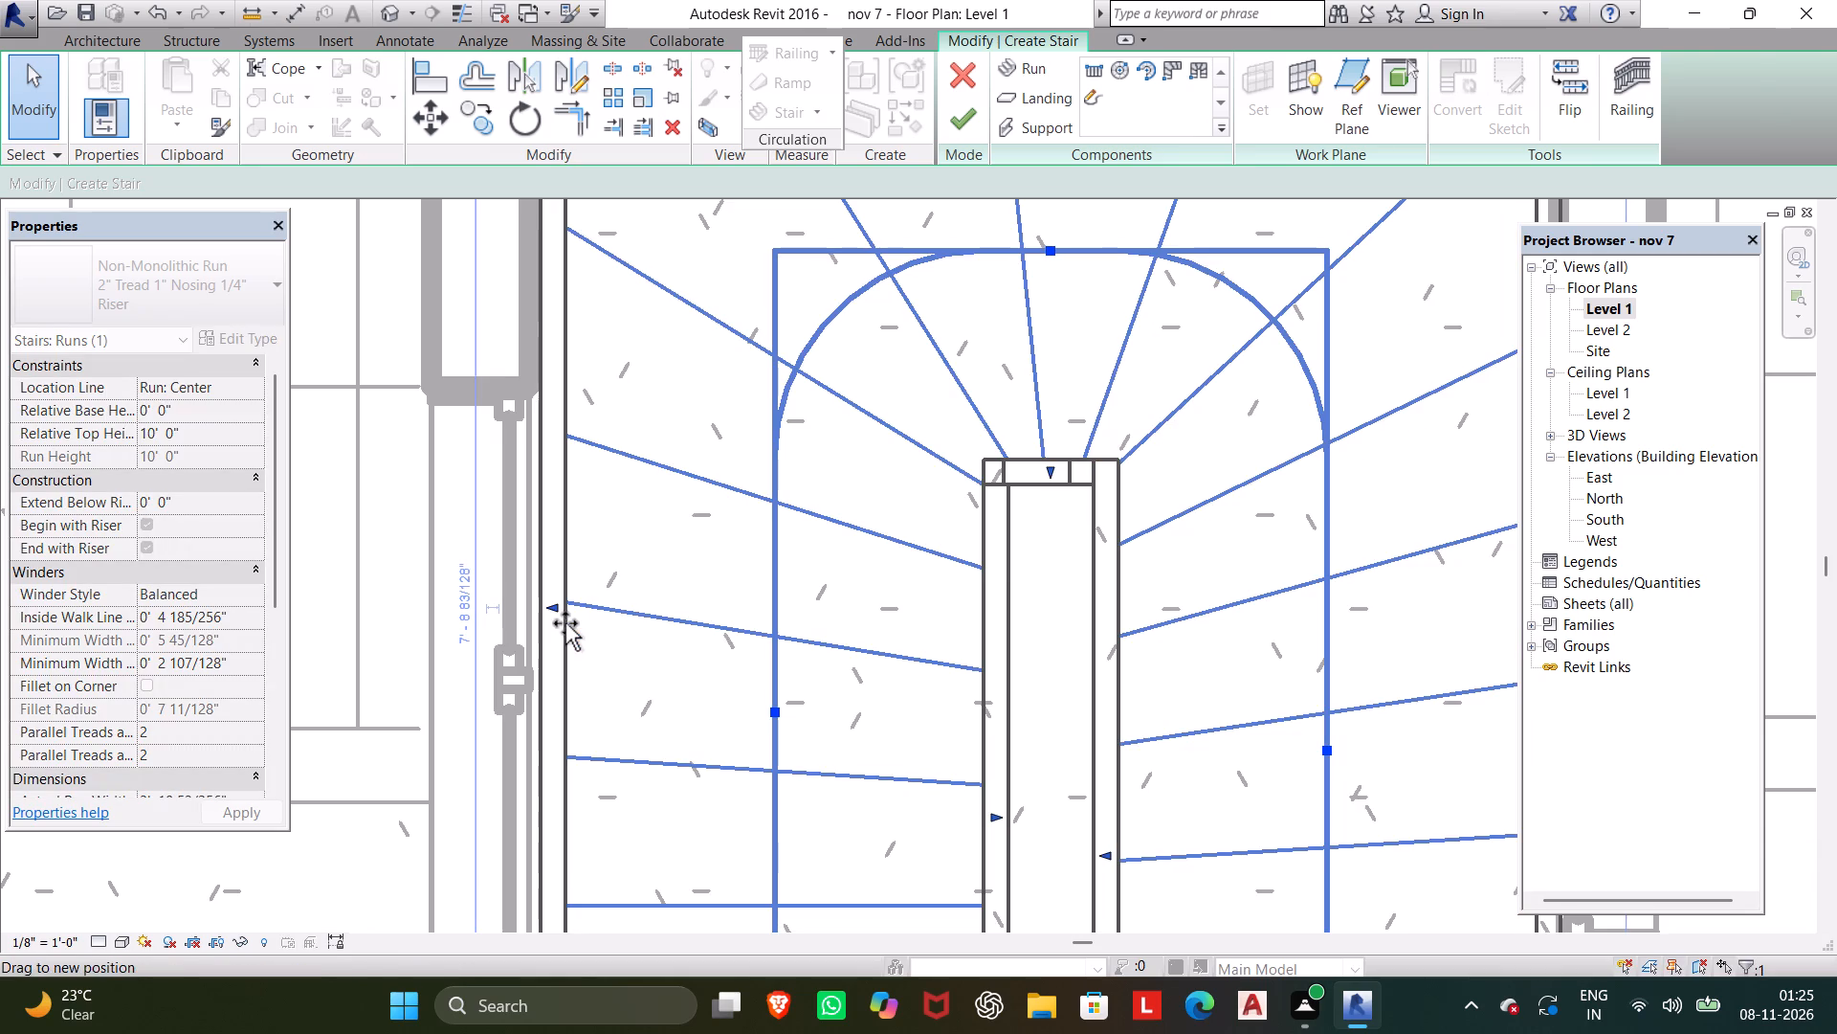
{"action": "scroll", "coordinate": [597, 594], "scroll_direction": "down", "scroll_amount": 2}
{"action": "scroll", "coordinate": [1062, 645], "scroll_direction": "down", "scroll_amount": 3}
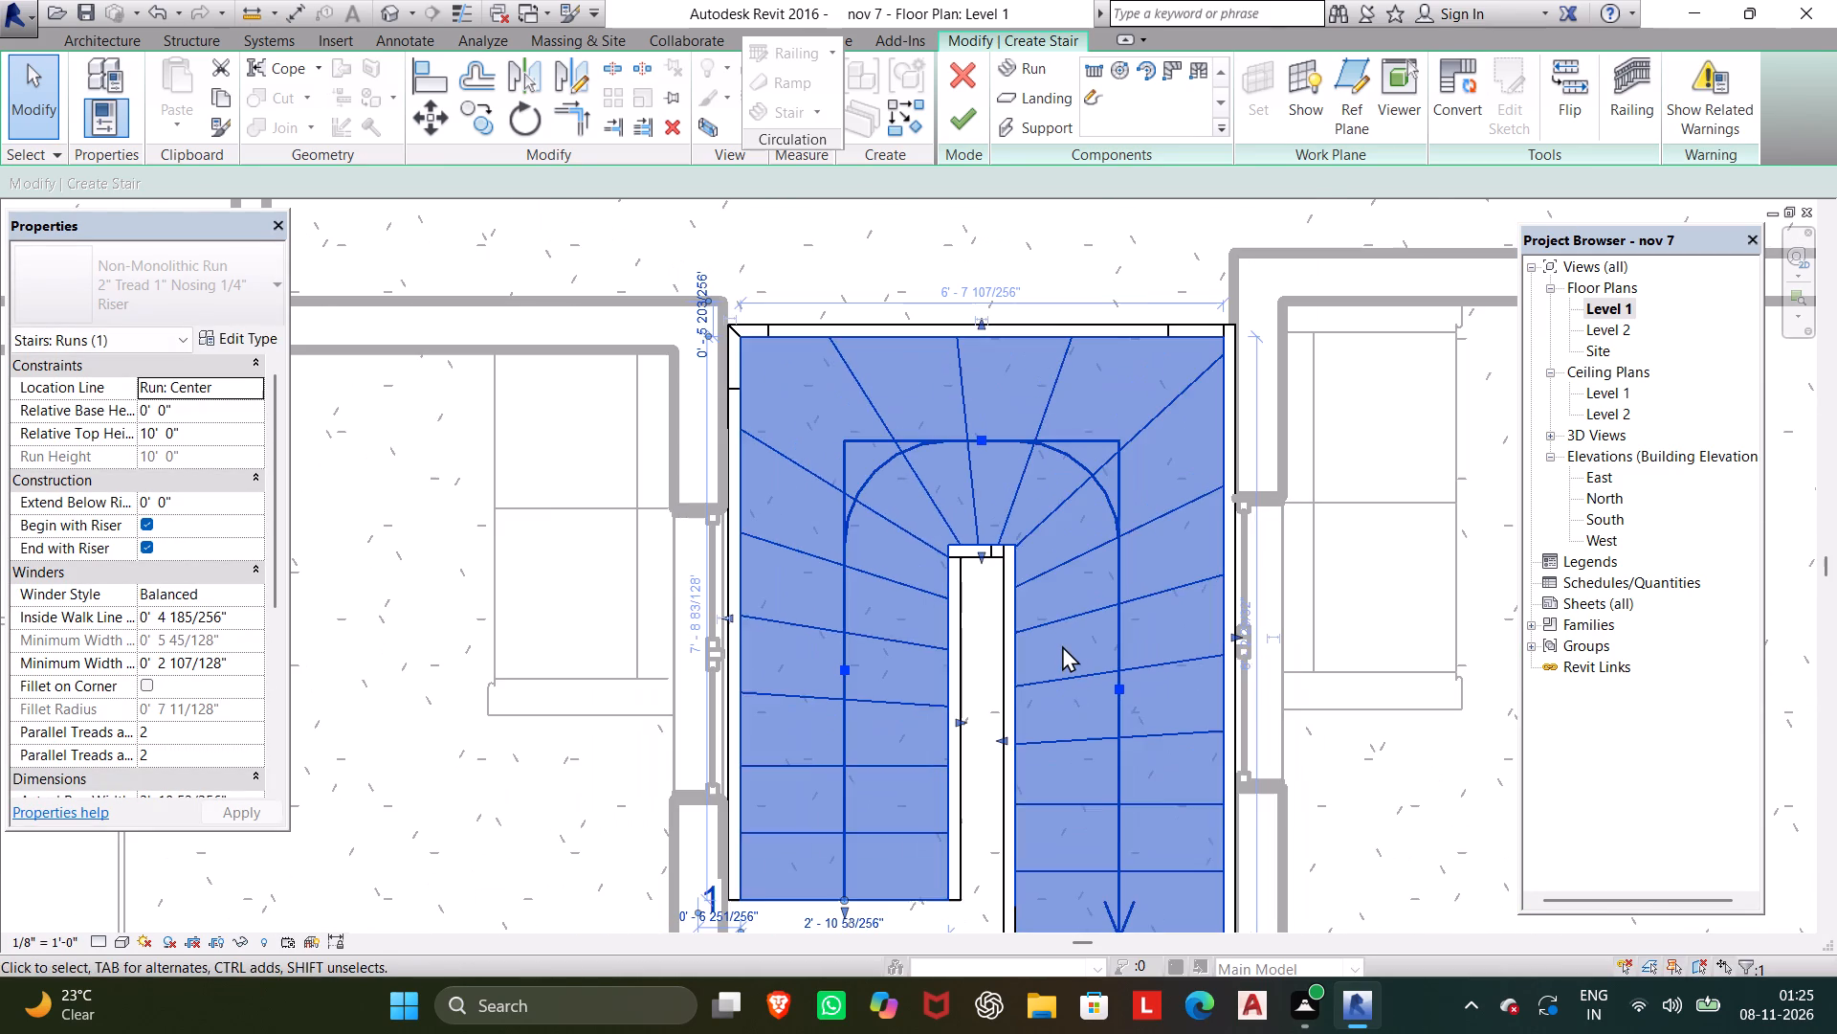
{"action": "left_click", "coordinate": [966, 126]}
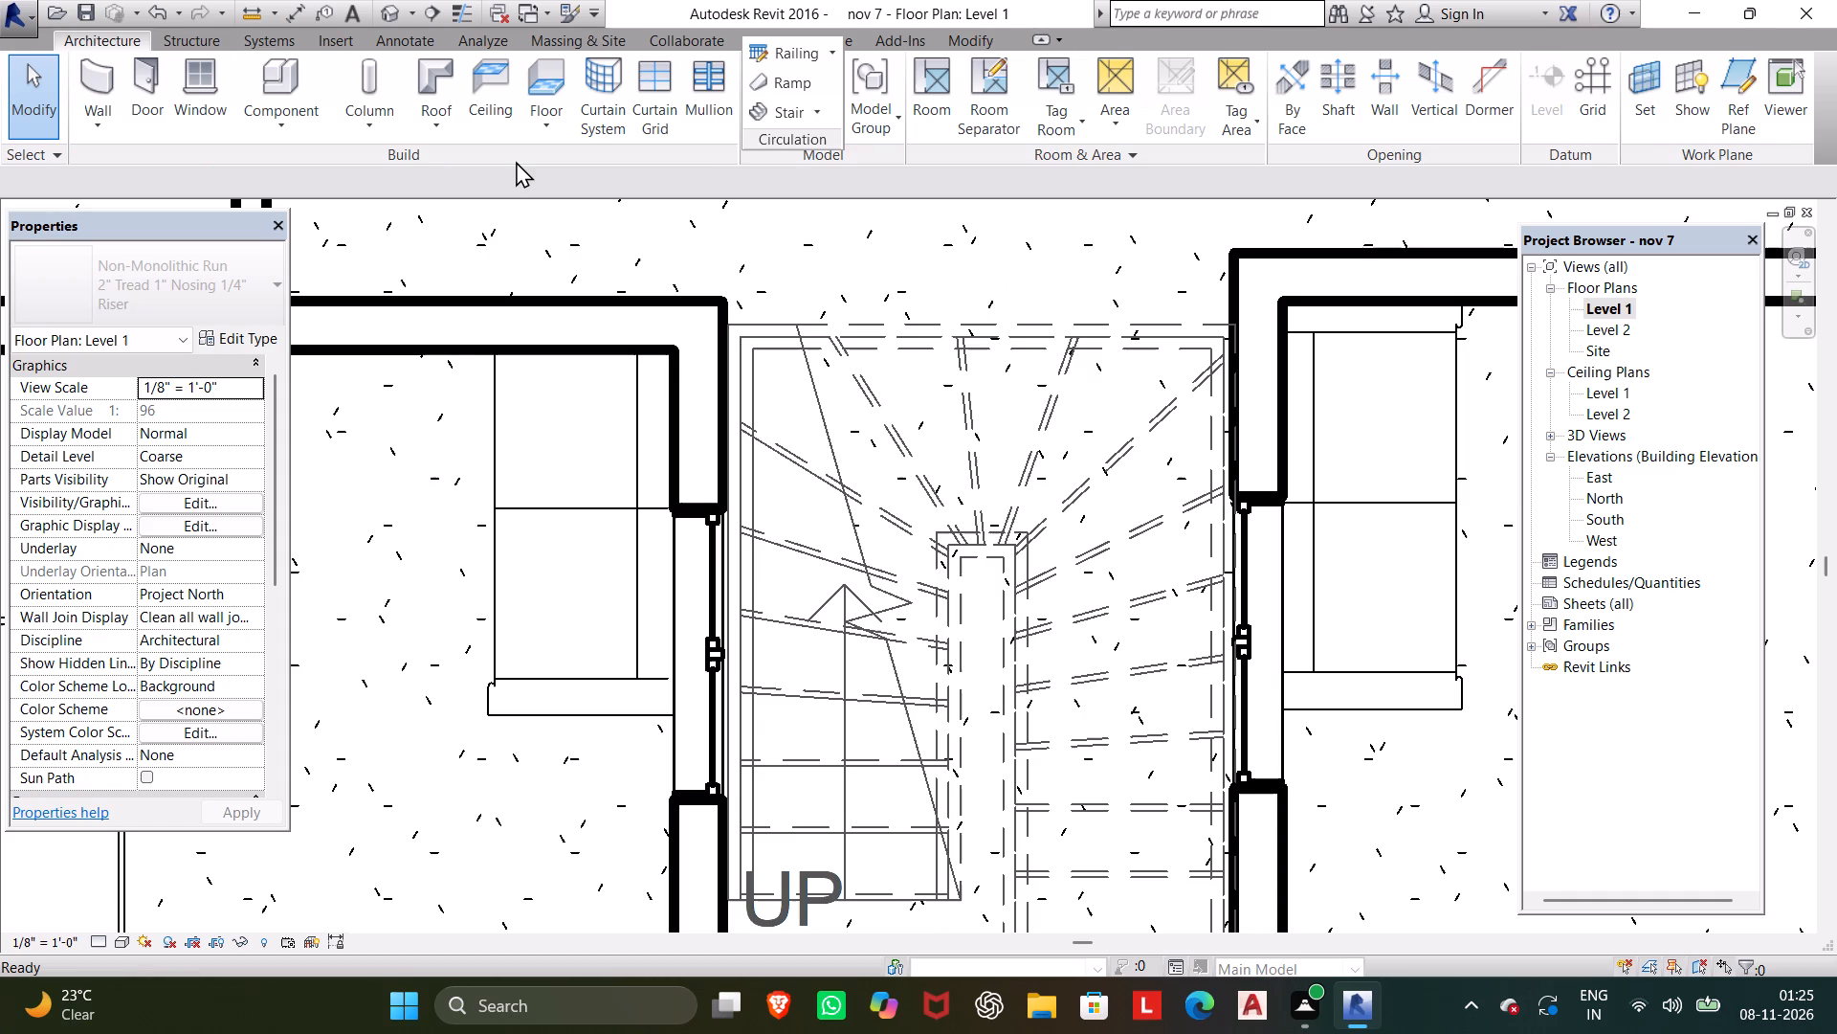
Delete the flat roof over the house in the 3D view, along with the curtain wall mullion elements blocking its removal.
{"action": "scroll", "coordinate": [652, 333], "scroll_direction": "down", "scroll_amount": 3}
{"action": "middle_click_drag", "start_coordinate": [652, 332], "coordinate": [633, 258]}
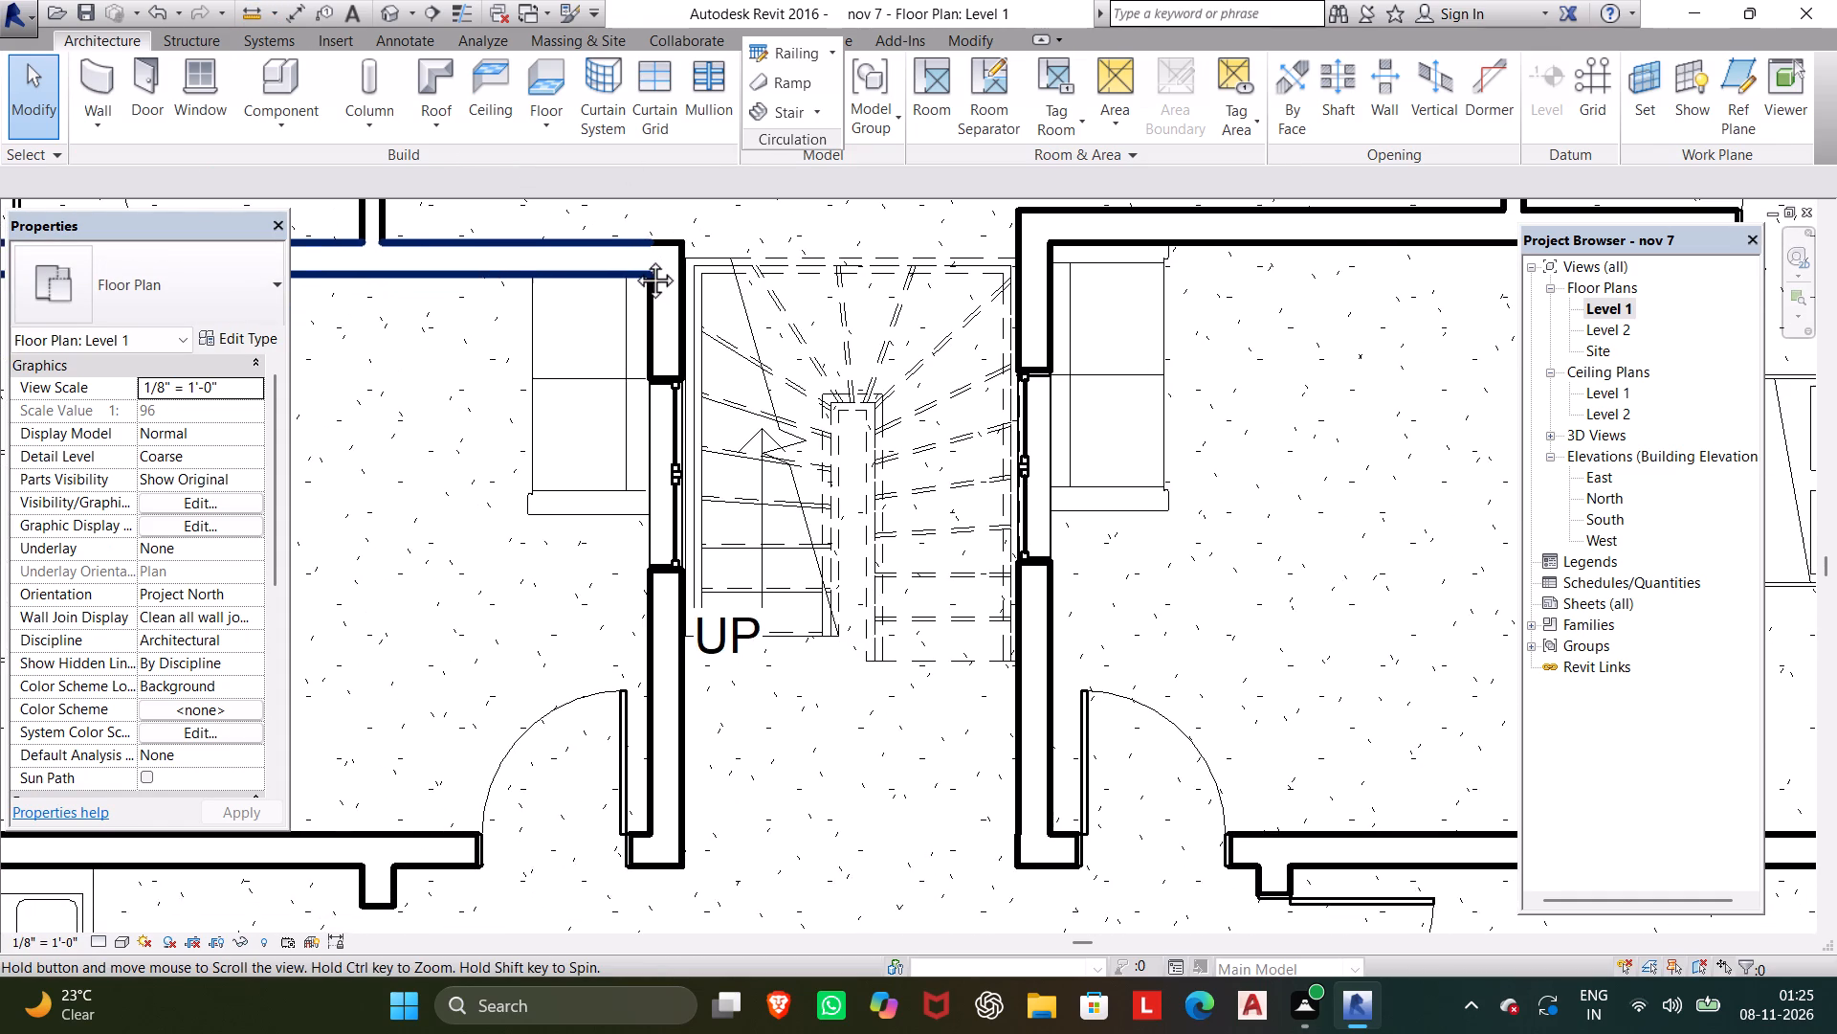
{"action": "middle_click_drag", "start_coordinate": [633, 258], "coordinate": [633, 268]}
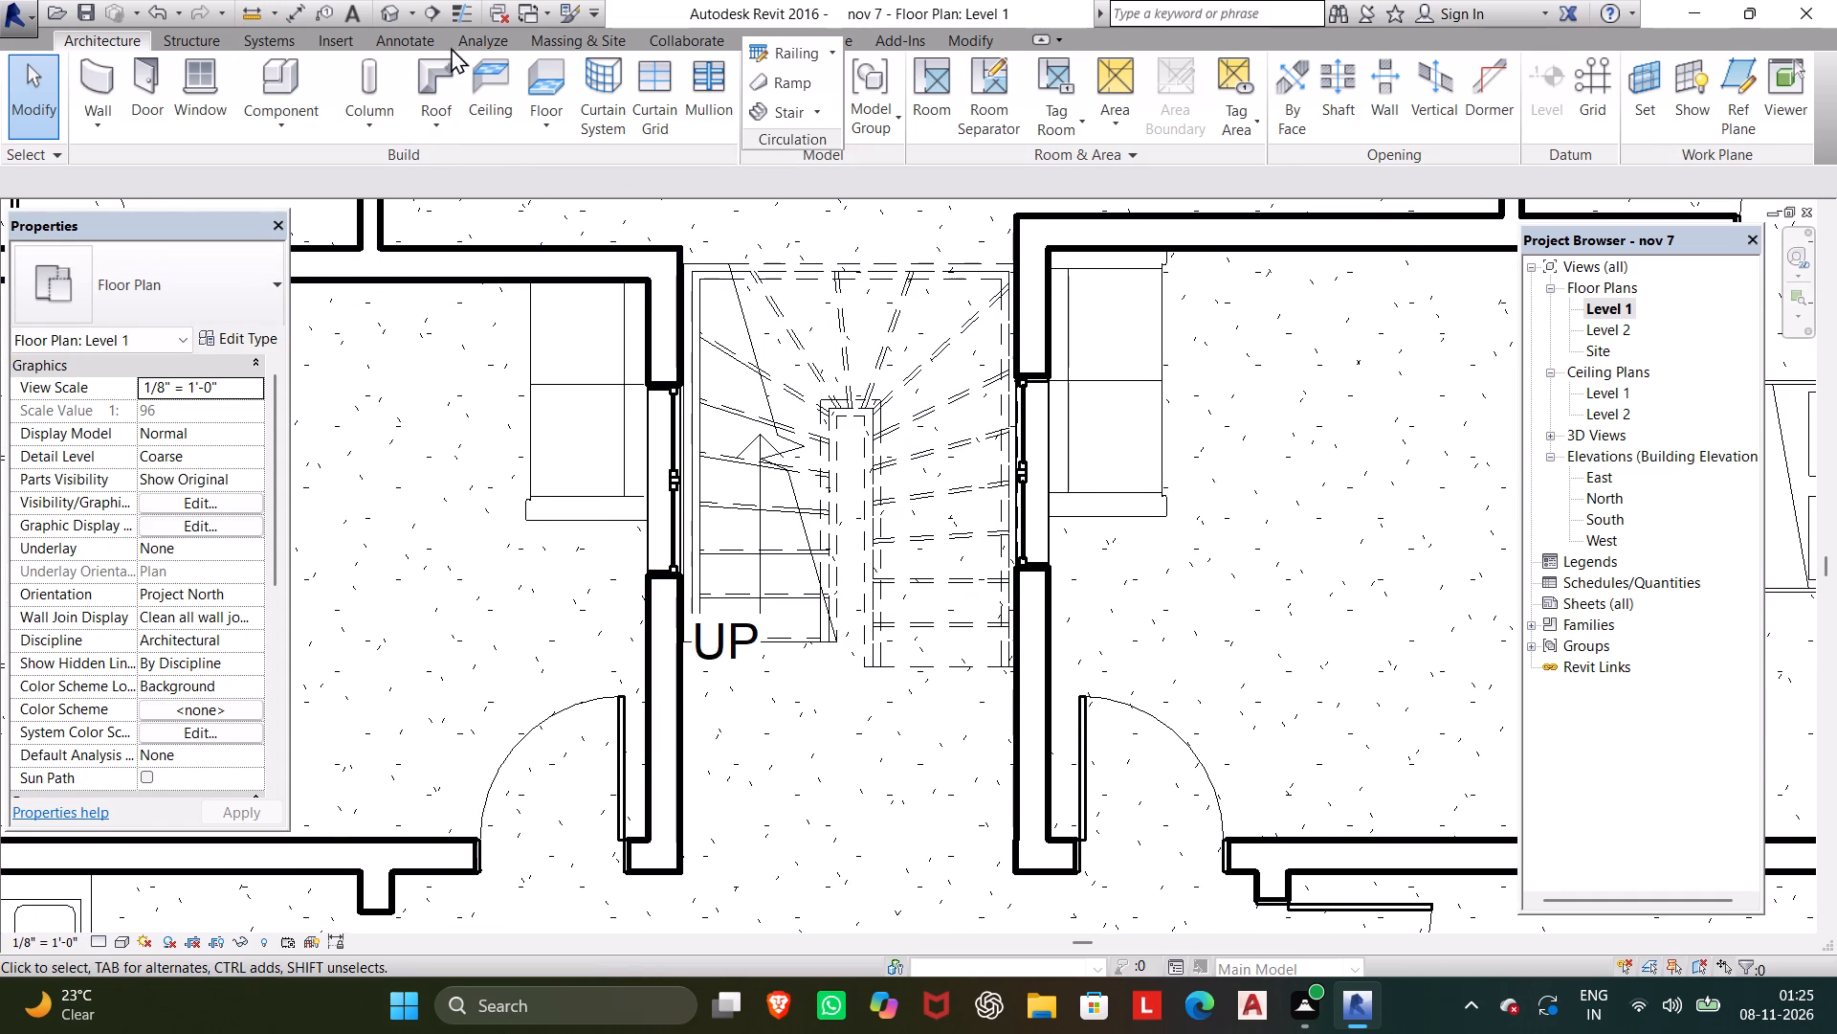
{"action": "left_click", "coordinate": [387, 0]}
{"action": "middle_click_drag", "start_coordinate": [729, 466], "coordinate": [740, 530]}
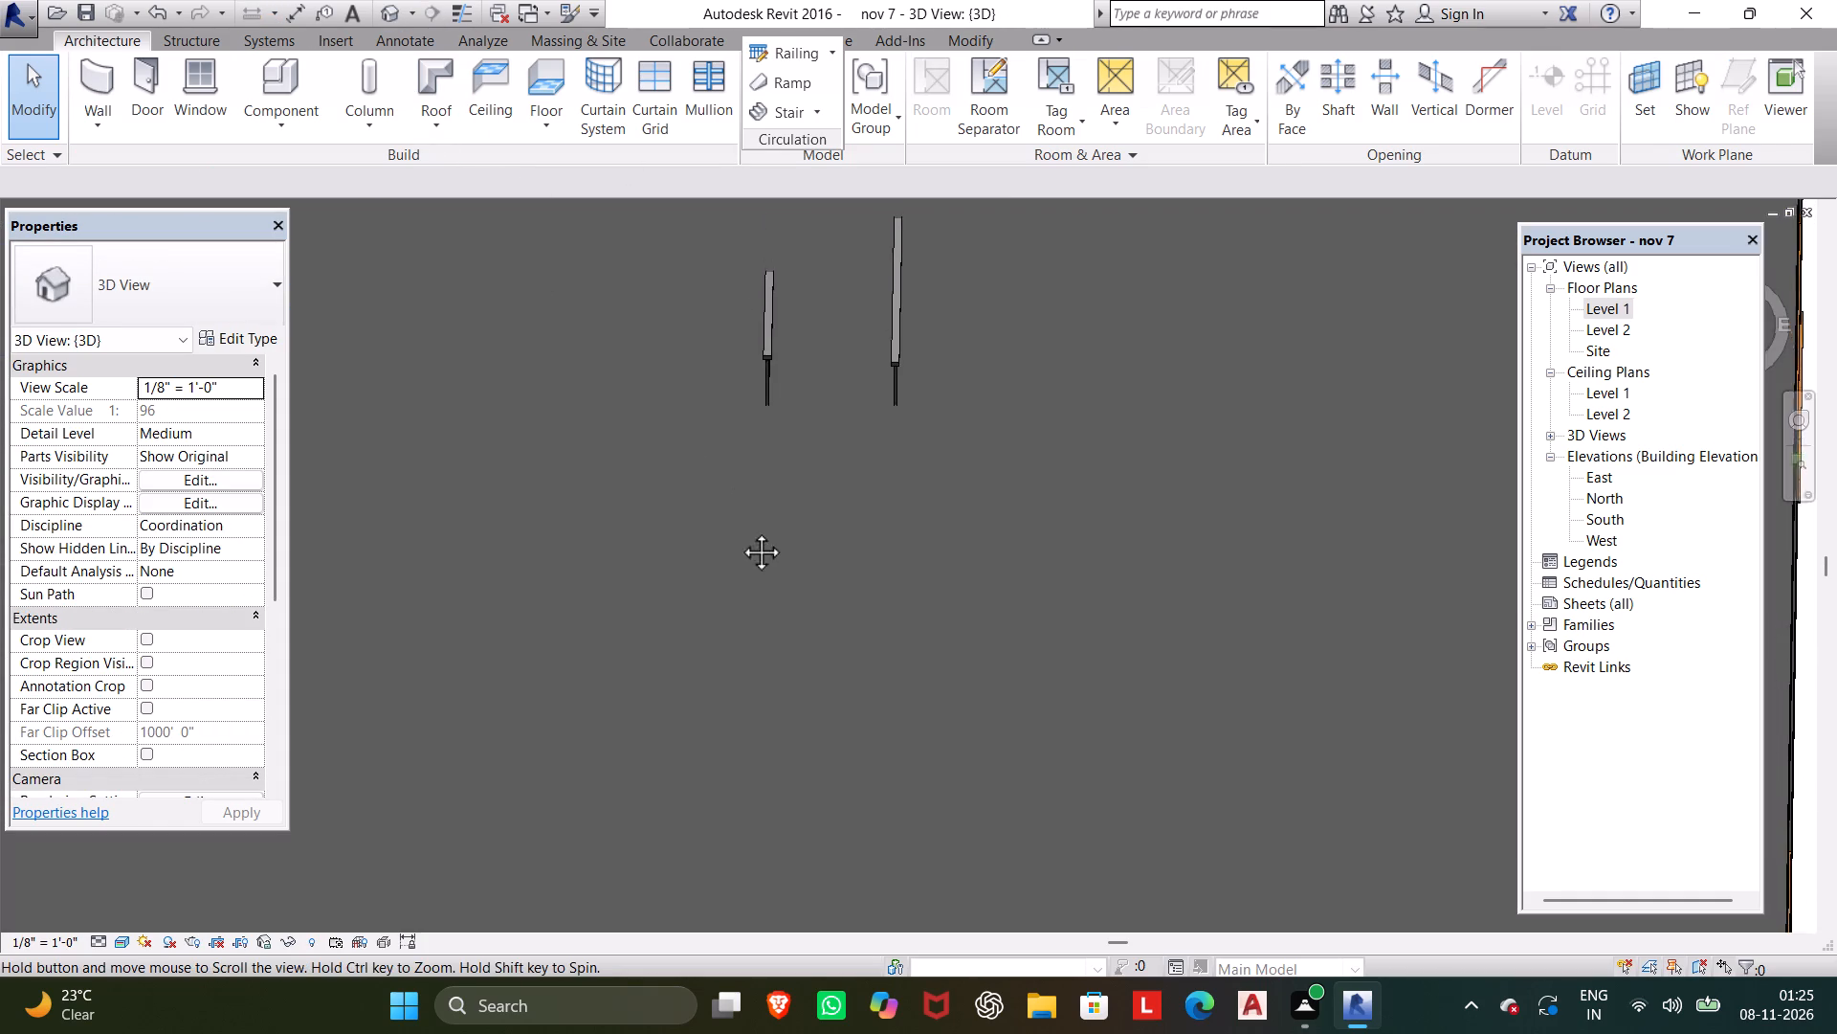
{"action": "middle_click_drag", "start_coordinate": [740, 530], "coordinate": [773, 548]}
{"action": "left_click", "coordinate": [777, 557]}
{"action": "scroll", "coordinate": [778, 564], "scroll_direction": "down", "scroll_amount": 4}
{"action": "scroll", "coordinate": [830, 954], "scroll_direction": "down", "scroll_amount": 1}
{"action": "middle_click_drag", "start_coordinate": [828, 861], "coordinate": [808, 712]}
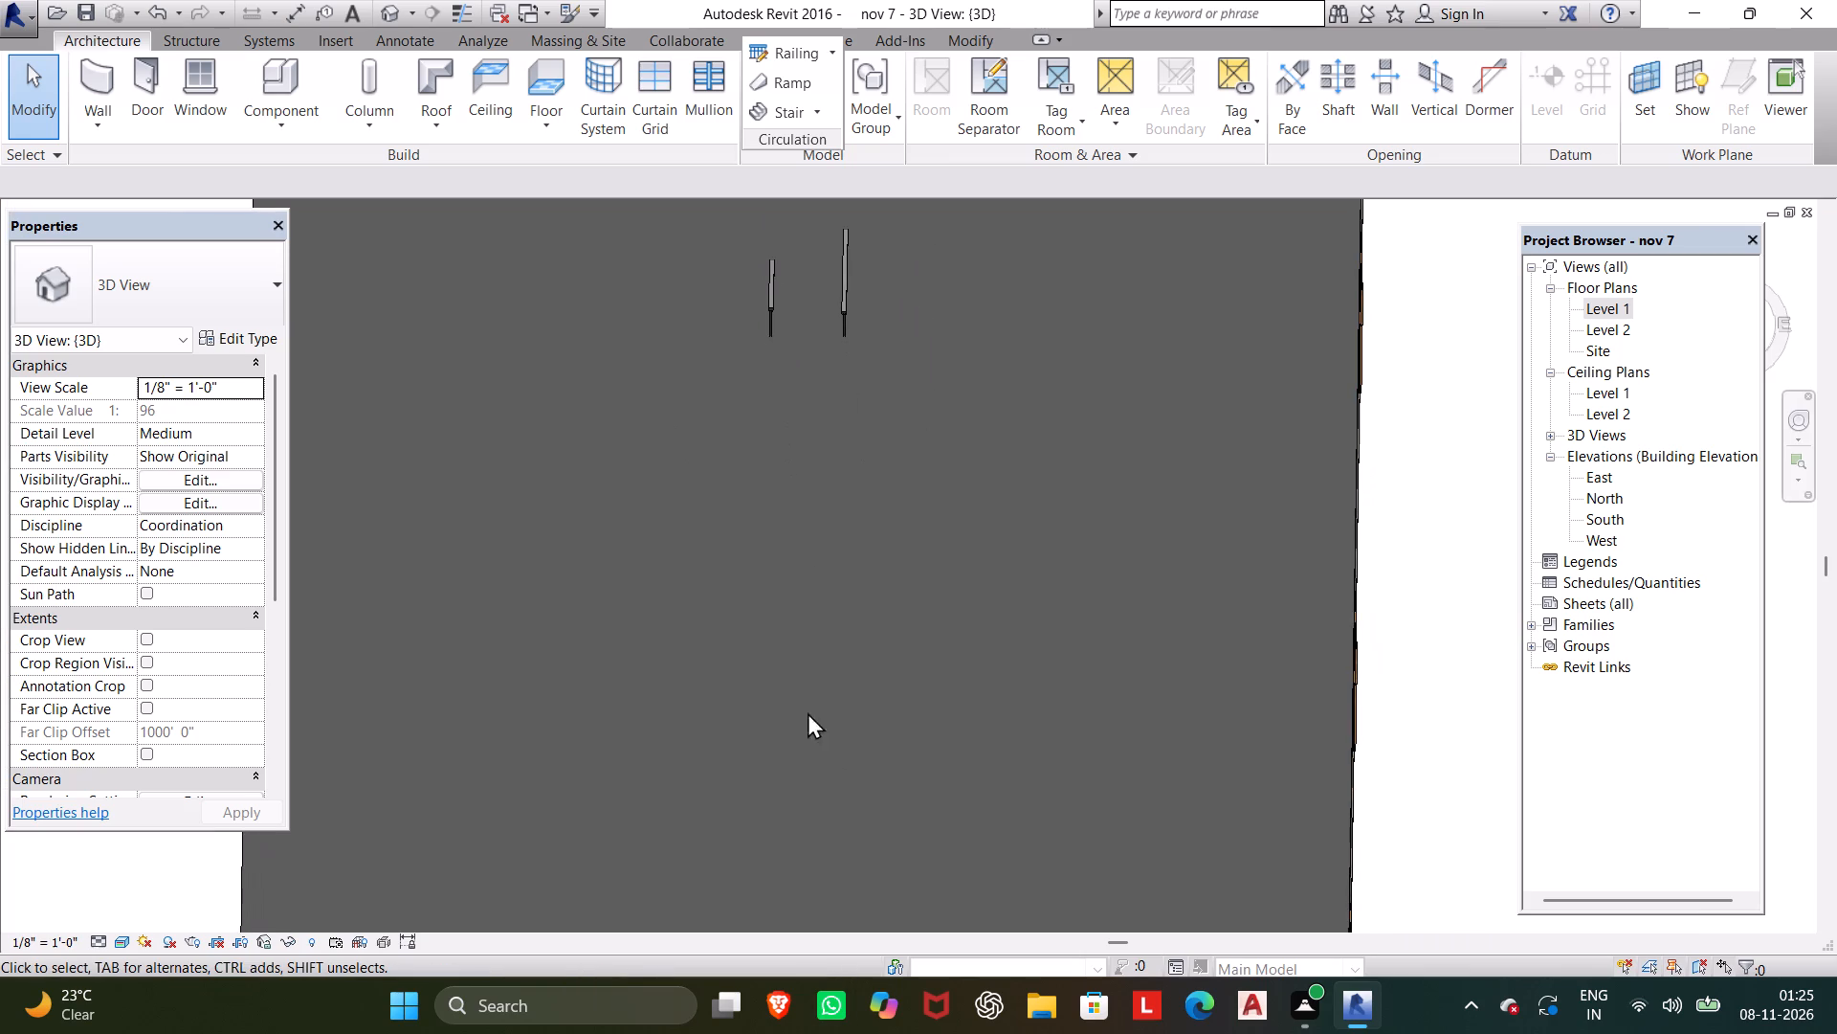
{"action": "left_click", "coordinate": [1350, 634]}
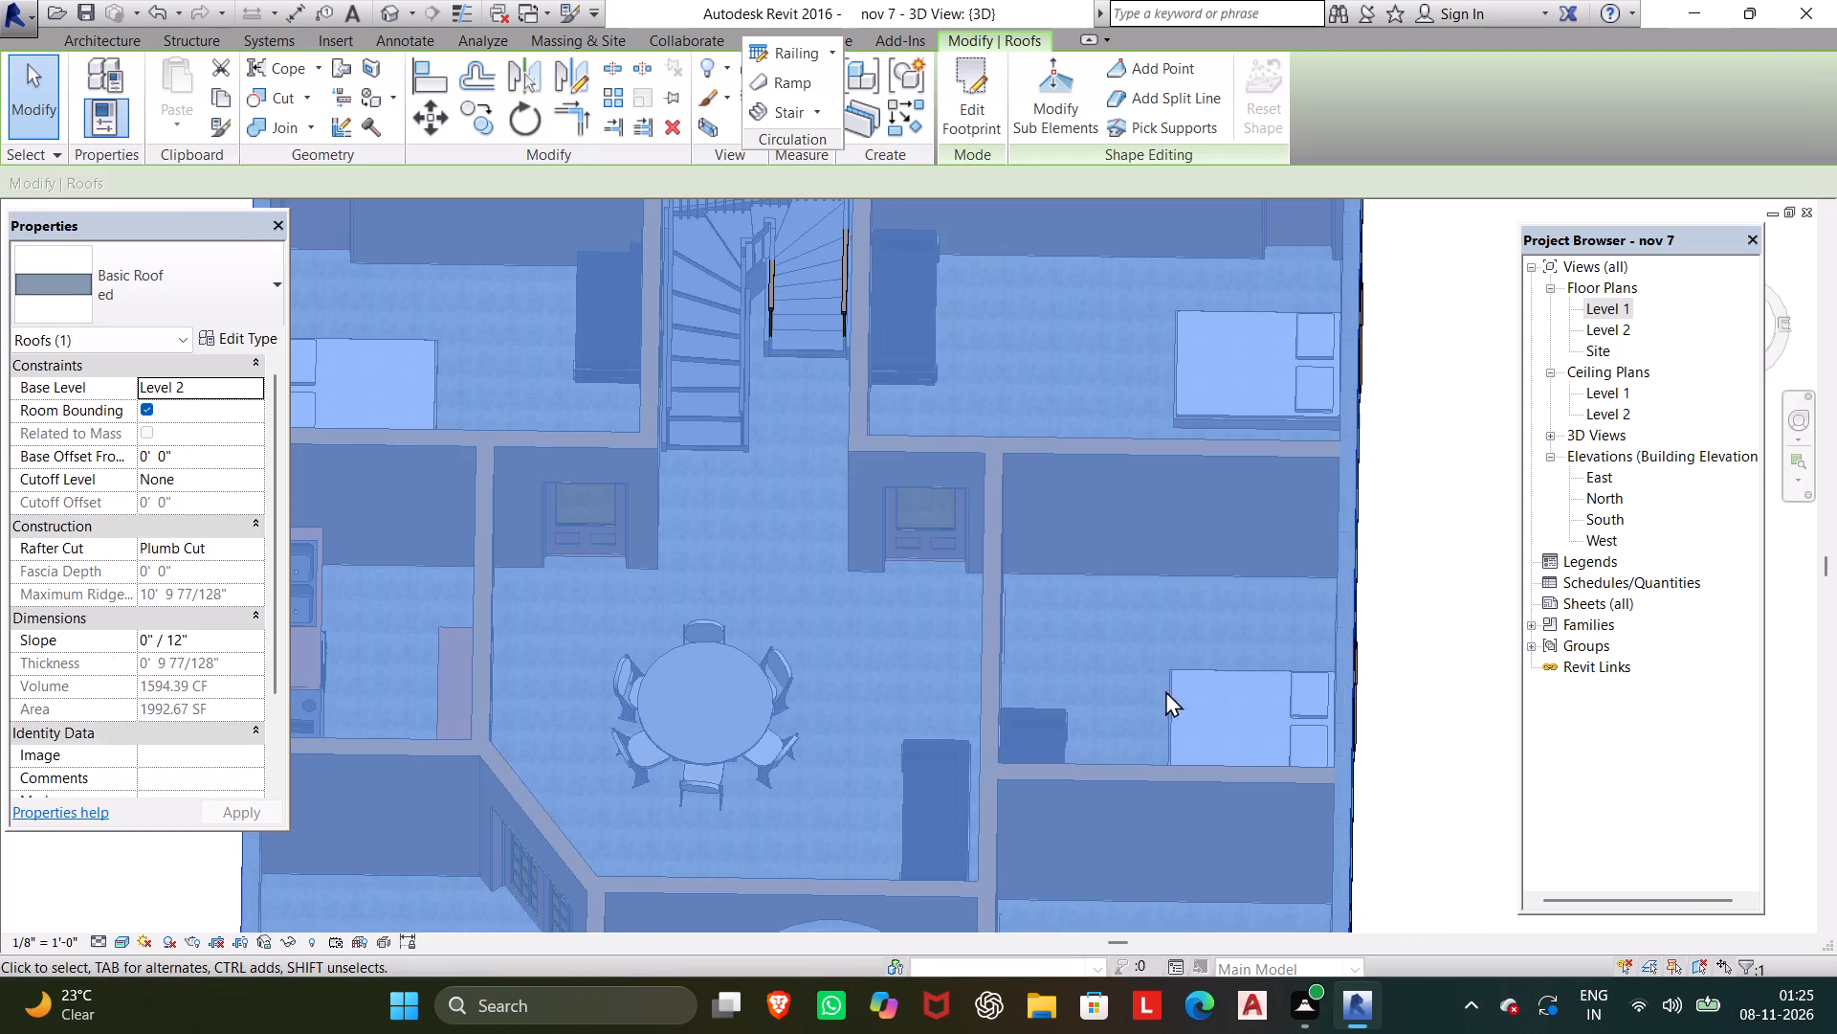
{"action": "scroll", "coordinate": [794, 463], "scroll_direction": "down", "scroll_amount": 1}
{"action": "middle_click", "coordinate": [794, 463]}
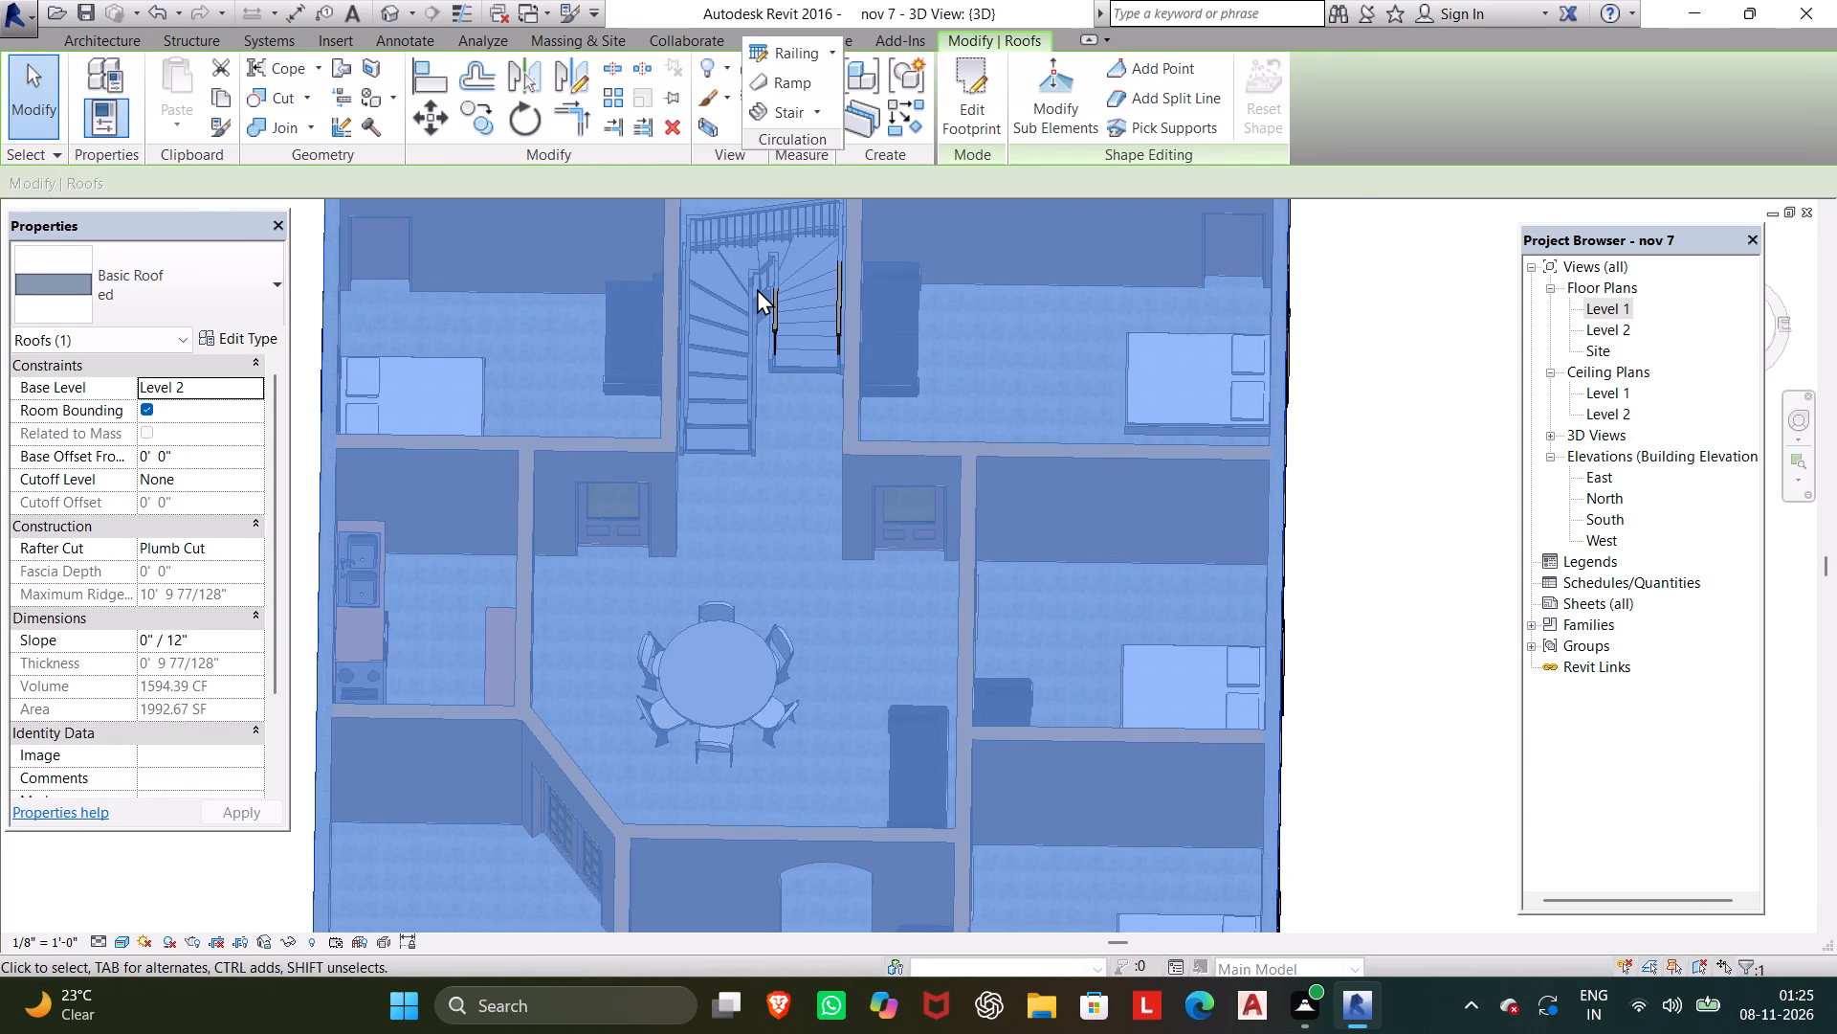
{"action": "key", "text": "Delete"}
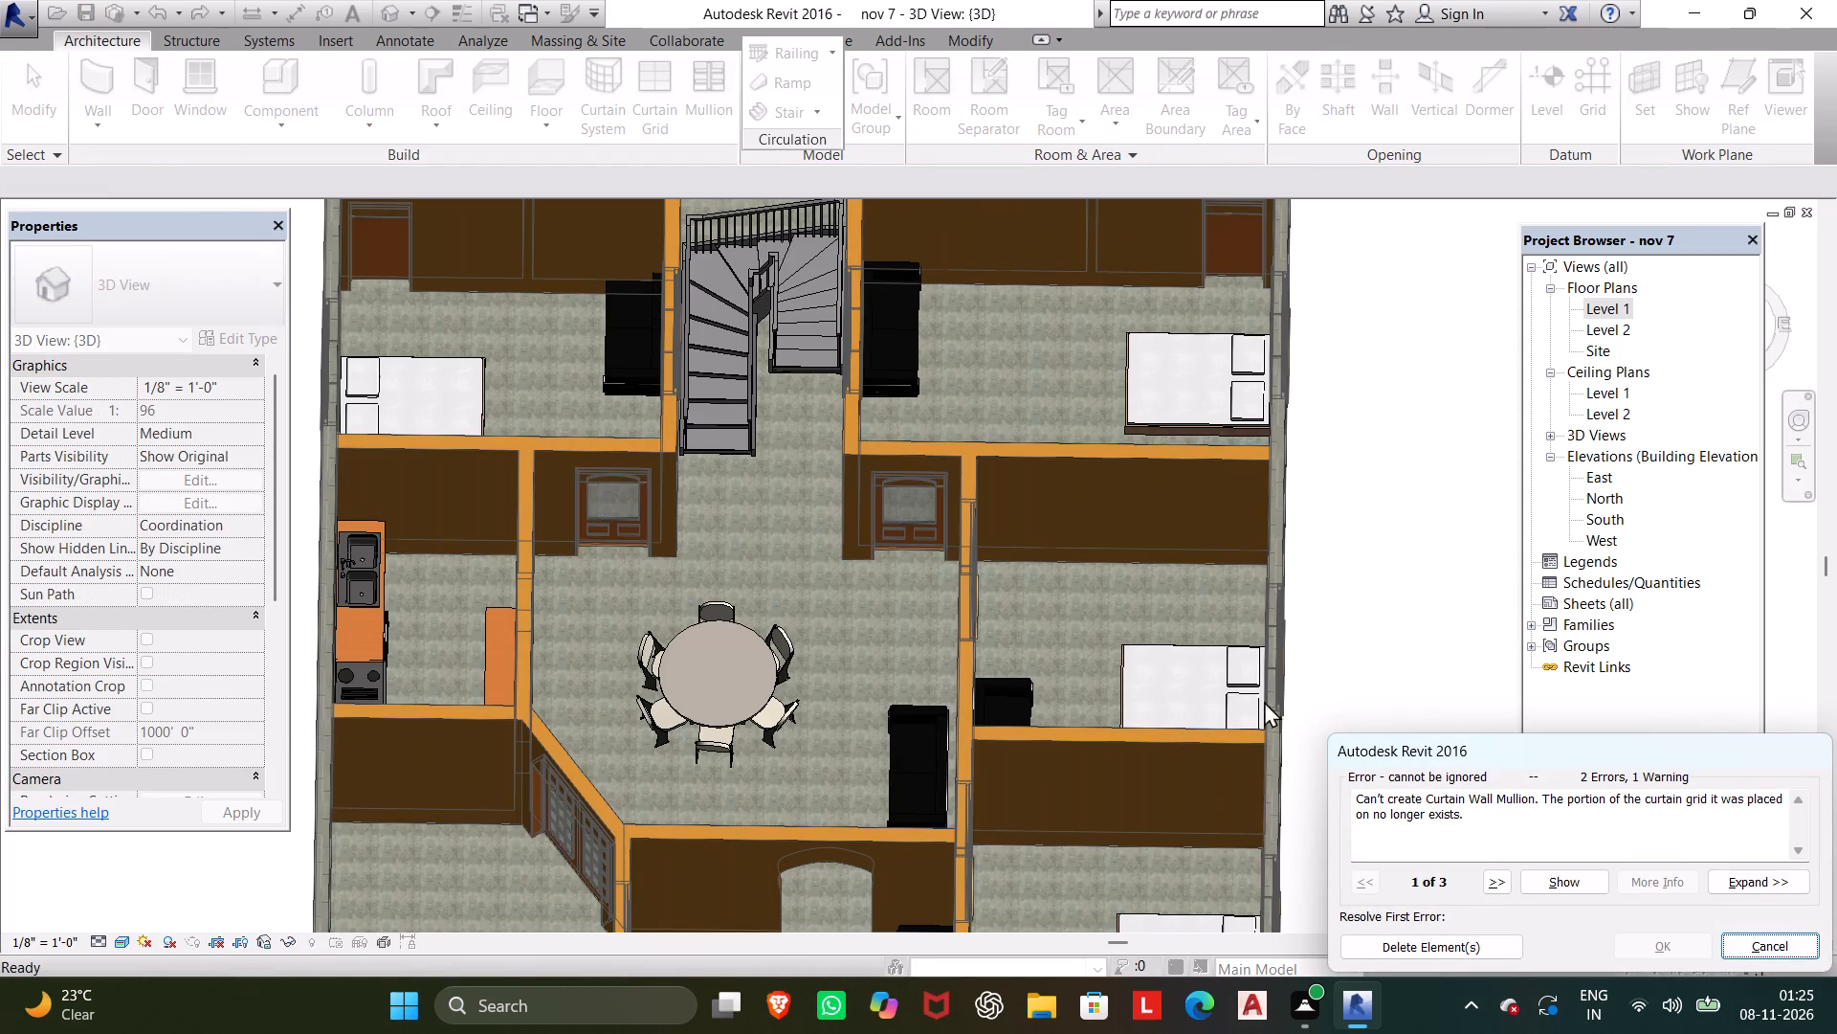
{"action": "left_click", "coordinate": [1505, 950]}
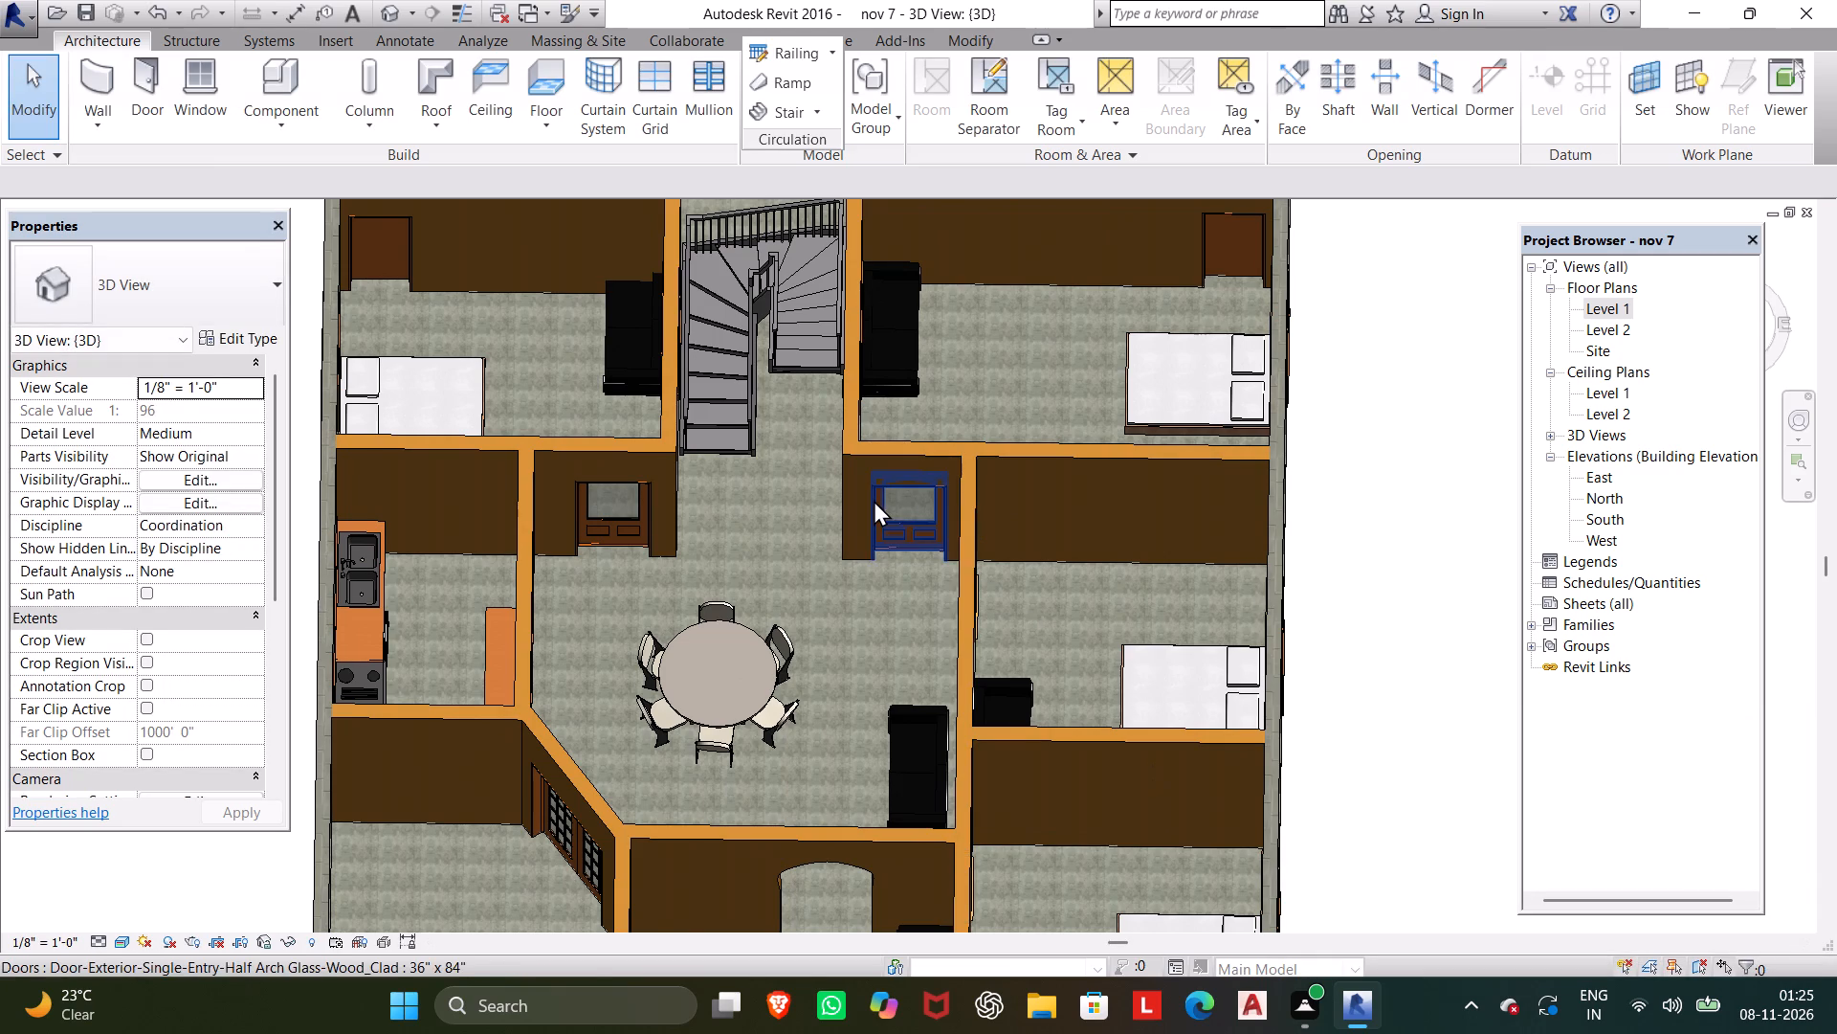
Examine the U-shape winder stair, its railings and its fit between the stairwell walls from several angles in 3D.
{"action": "middle_click_drag", "start_coordinate": [874, 500], "coordinate": [1028, 638]}
{"action": "scroll", "coordinate": [783, 587], "scroll_direction": "up", "scroll_amount": 2}
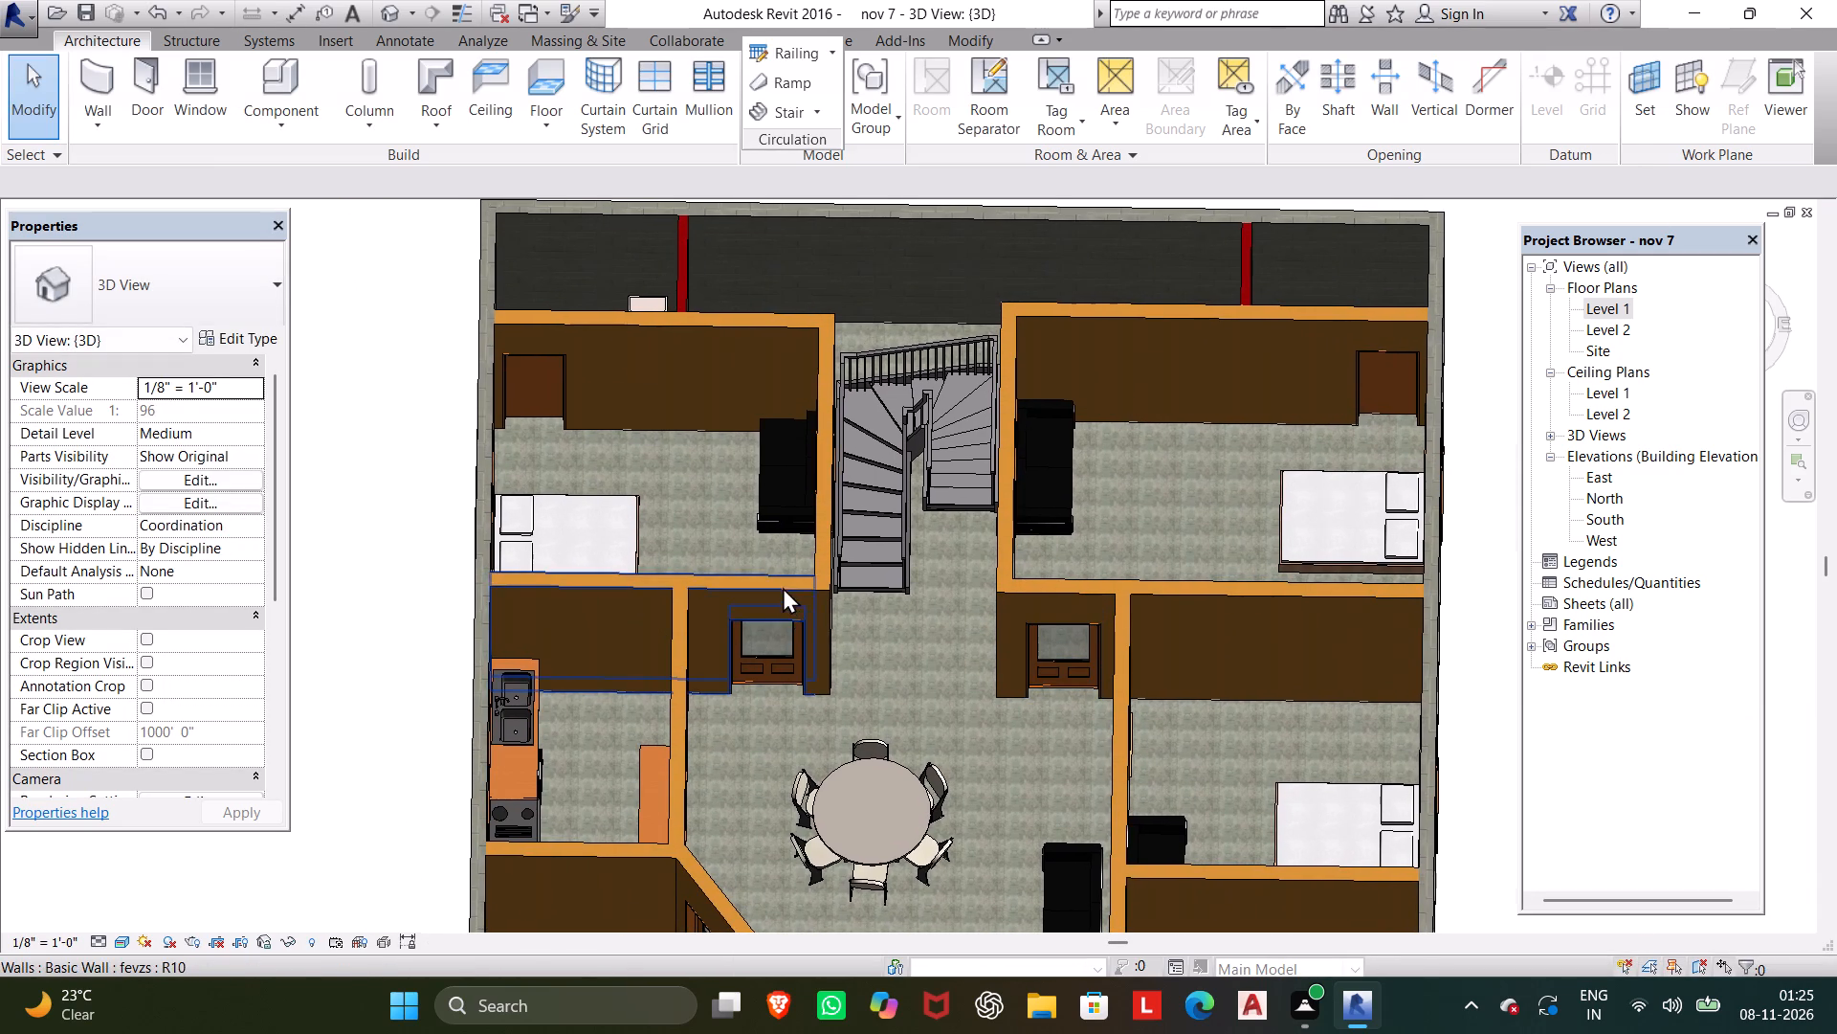
{"action": "scroll", "coordinate": [783, 587], "scroll_direction": "up", "scroll_amount": 3}
{"action": "middle_click_drag", "start_coordinate": [1042, 663], "coordinate": [959, 645], "text": "shift"}
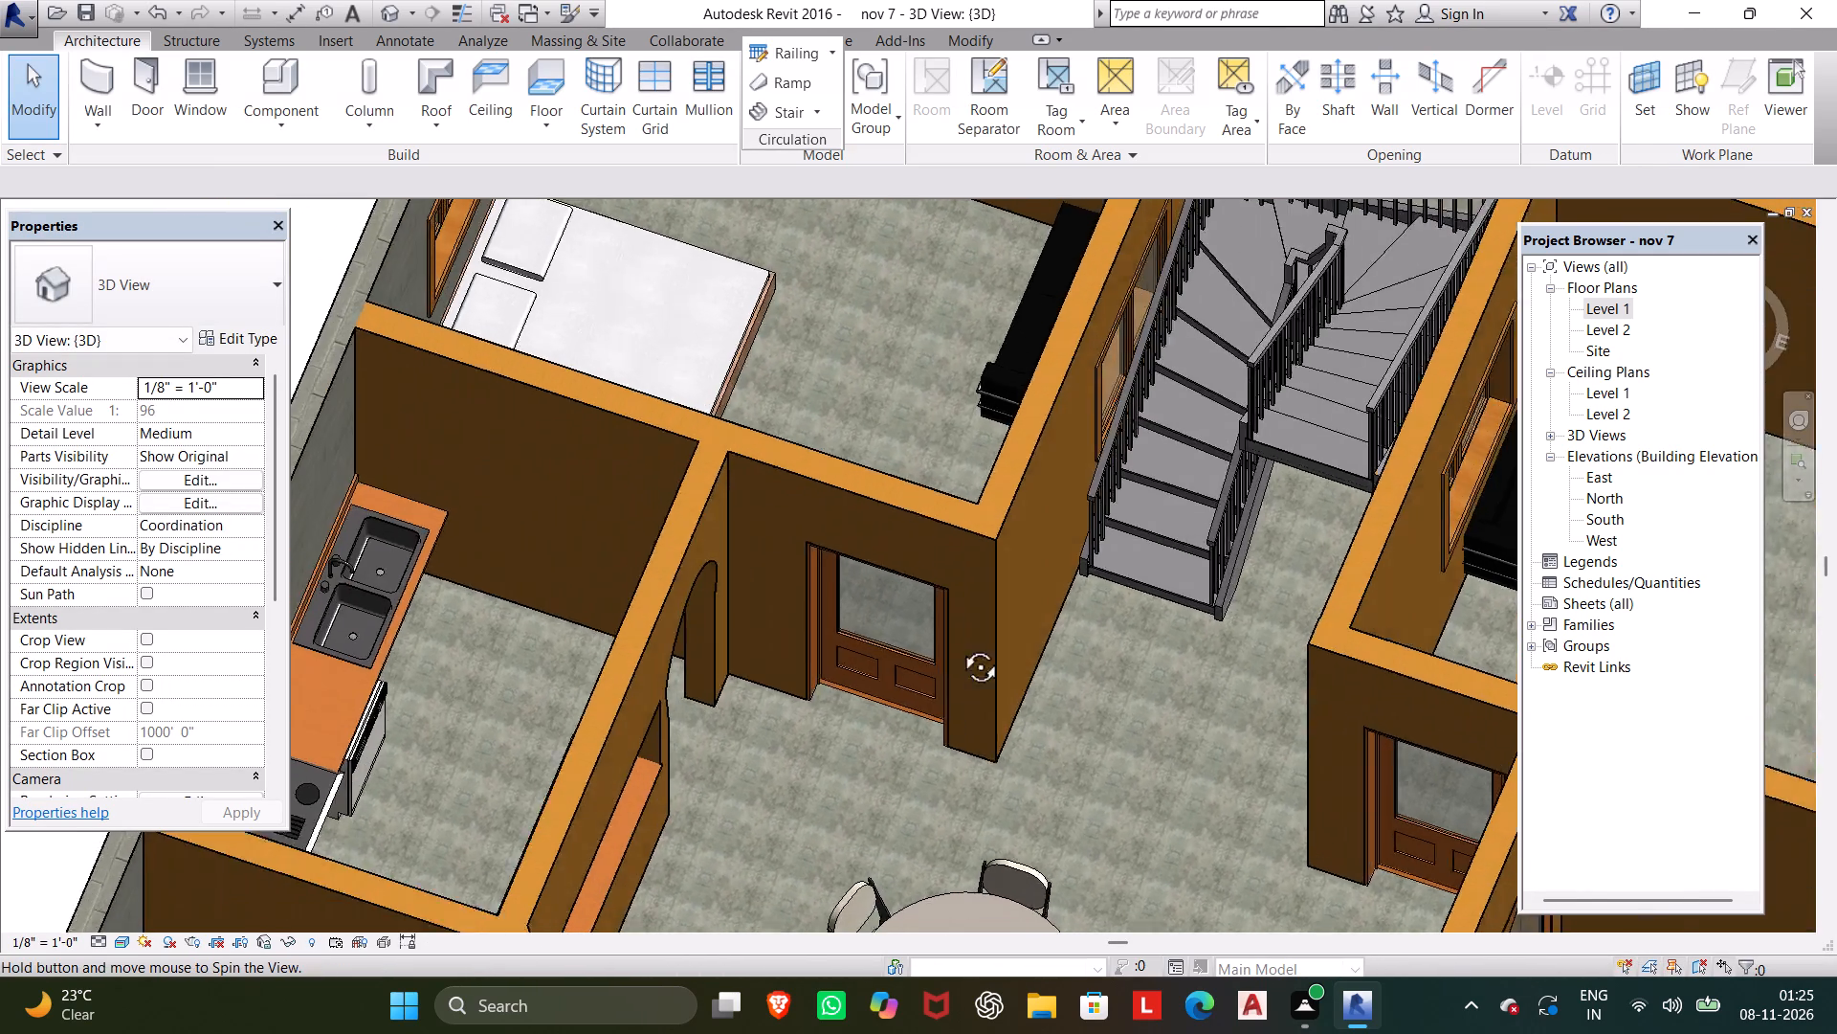
{"action": "middle_click_drag", "start_coordinate": [959, 645], "coordinate": [929, 336], "text": "shift"}
{"action": "middle_click_drag", "start_coordinate": [973, 497], "coordinate": [934, 255]}
{"action": "scroll", "coordinate": [1203, 676], "scroll_direction": "up", "scroll_amount": 6}
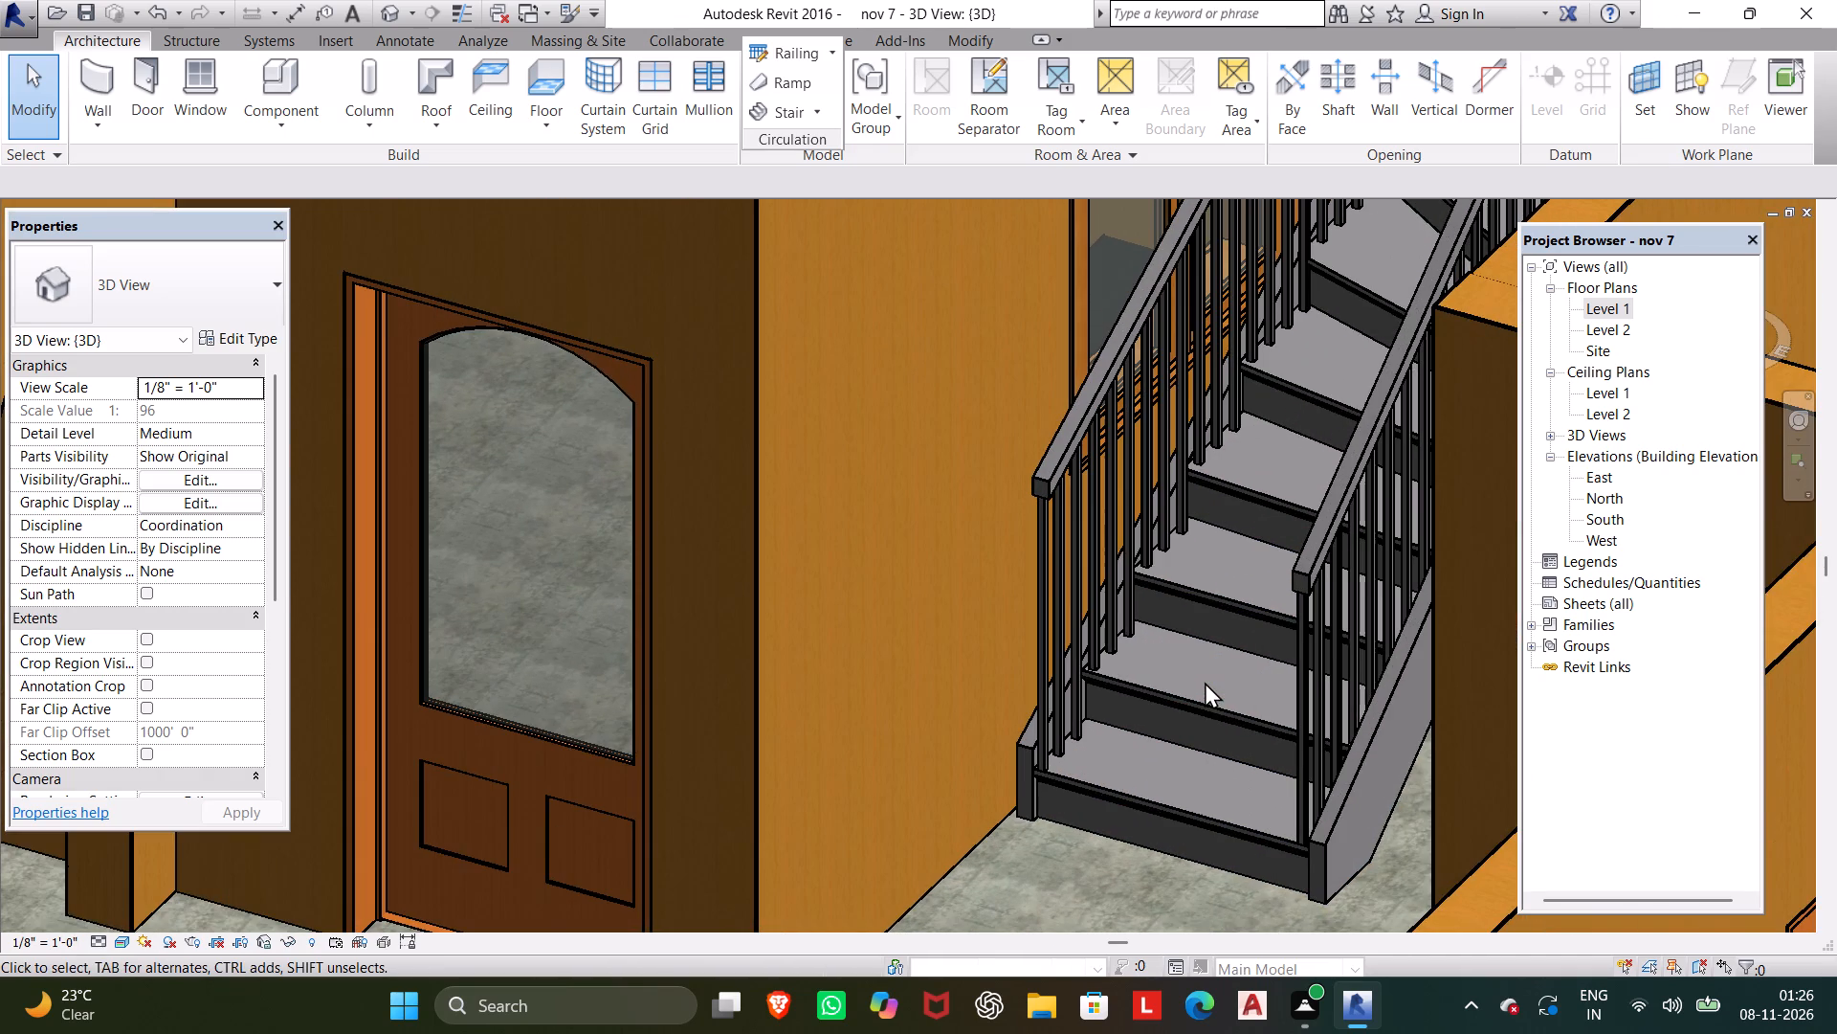
{"action": "middle_click_drag", "start_coordinate": [1171, 694], "coordinate": [1135, 672], "text": "shift"}
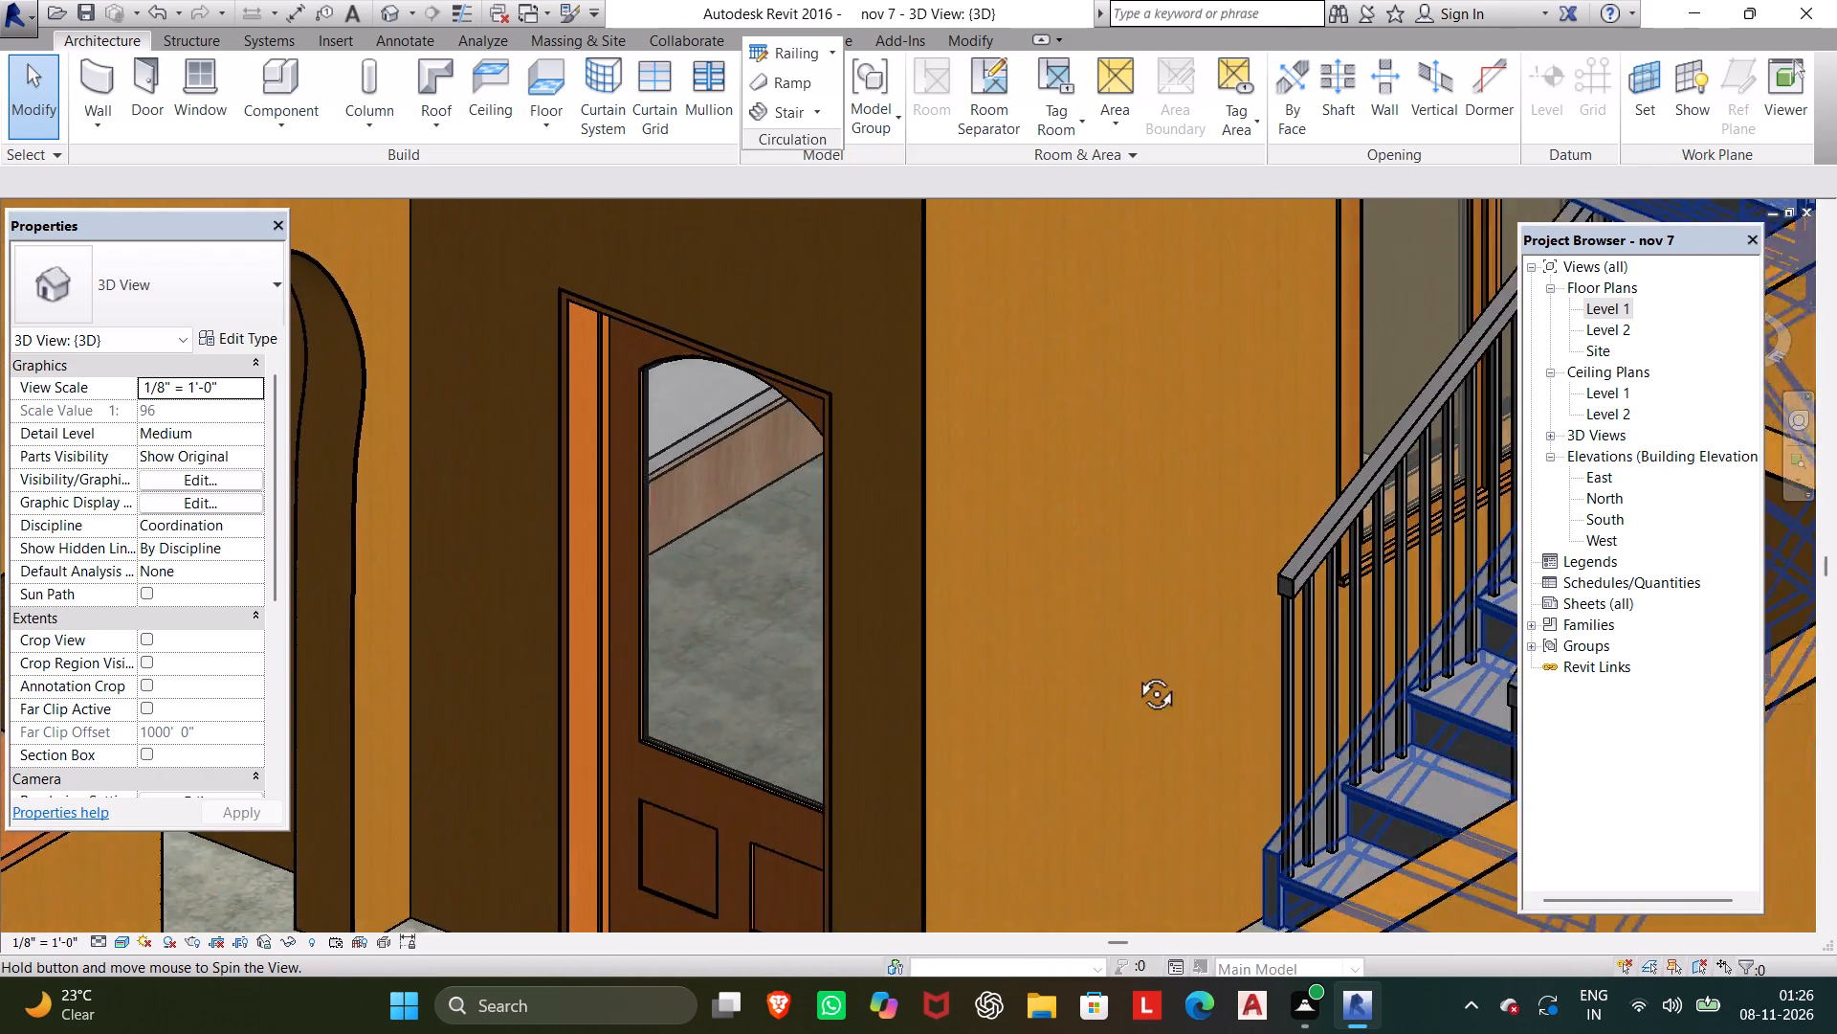
{"action": "middle_click_drag", "start_coordinate": [1135, 672], "coordinate": [1370, 551], "text": "shift"}
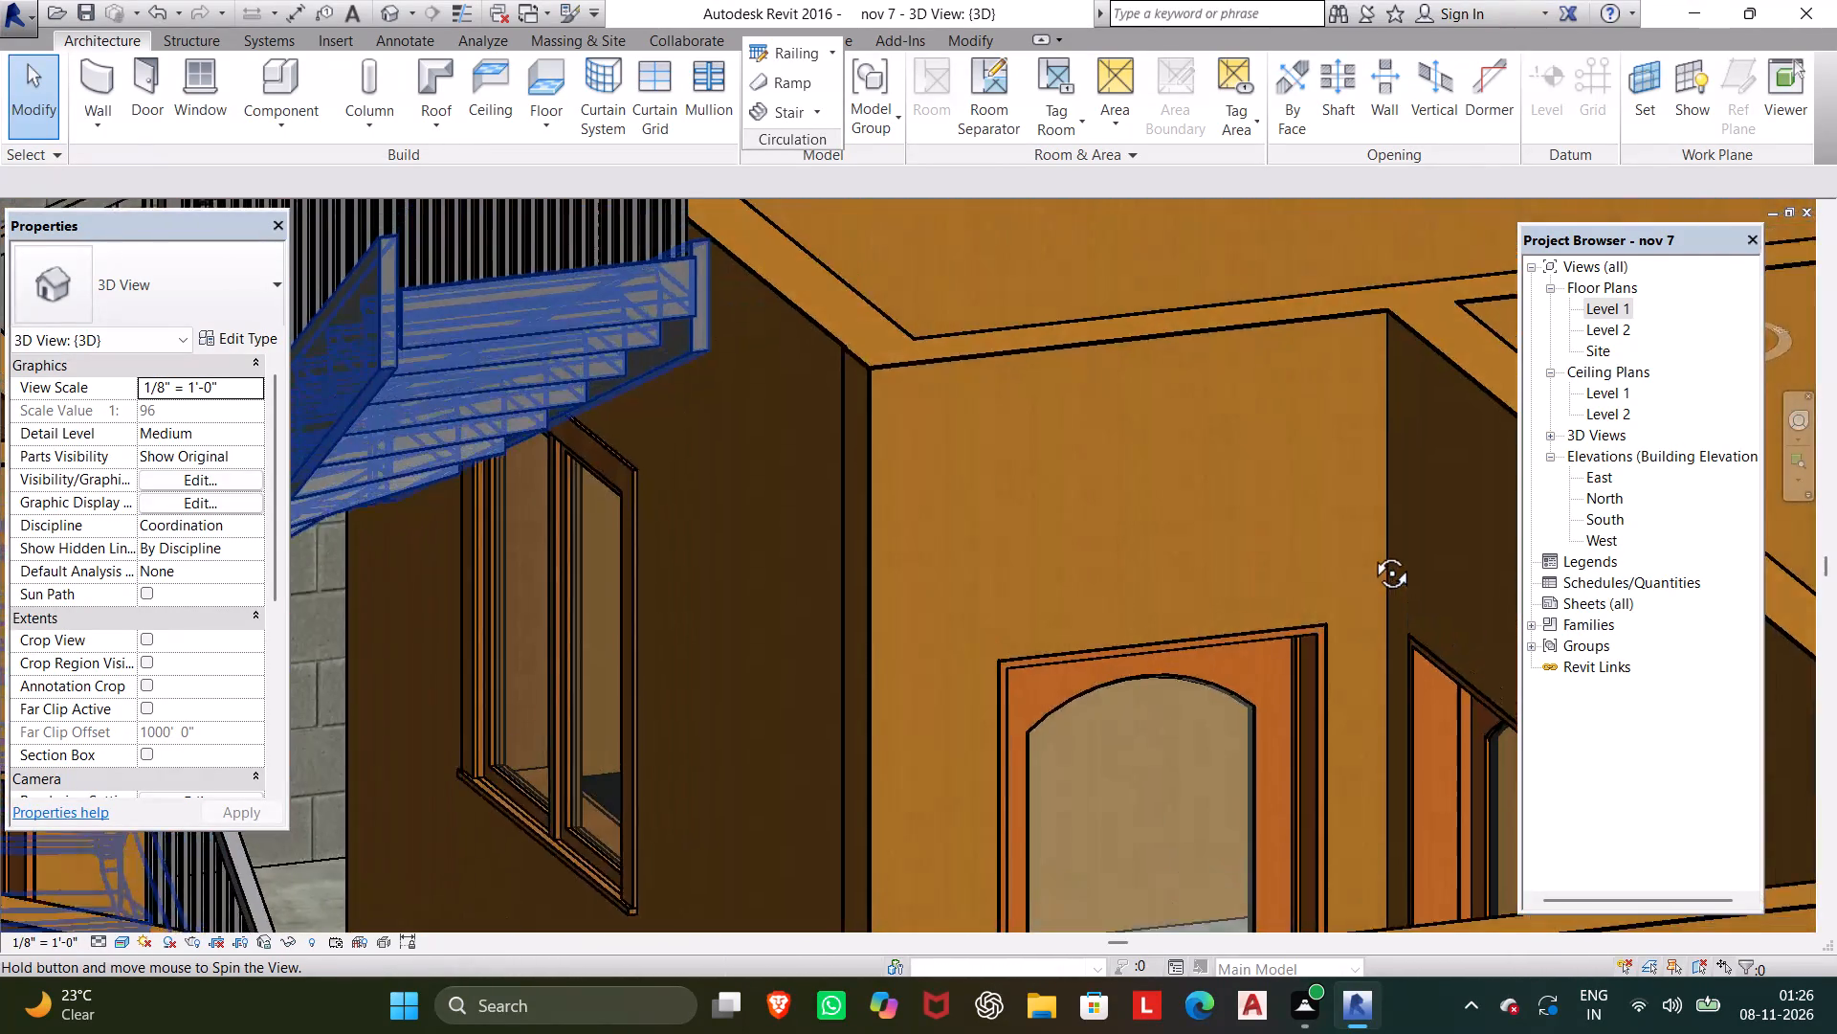
{"action": "middle_click_drag", "start_coordinate": [1370, 551], "coordinate": [1347, 518], "text": "shift"}
{"action": "middle_click_drag", "start_coordinate": [913, 602], "coordinate": [899, 676], "text": "shift"}
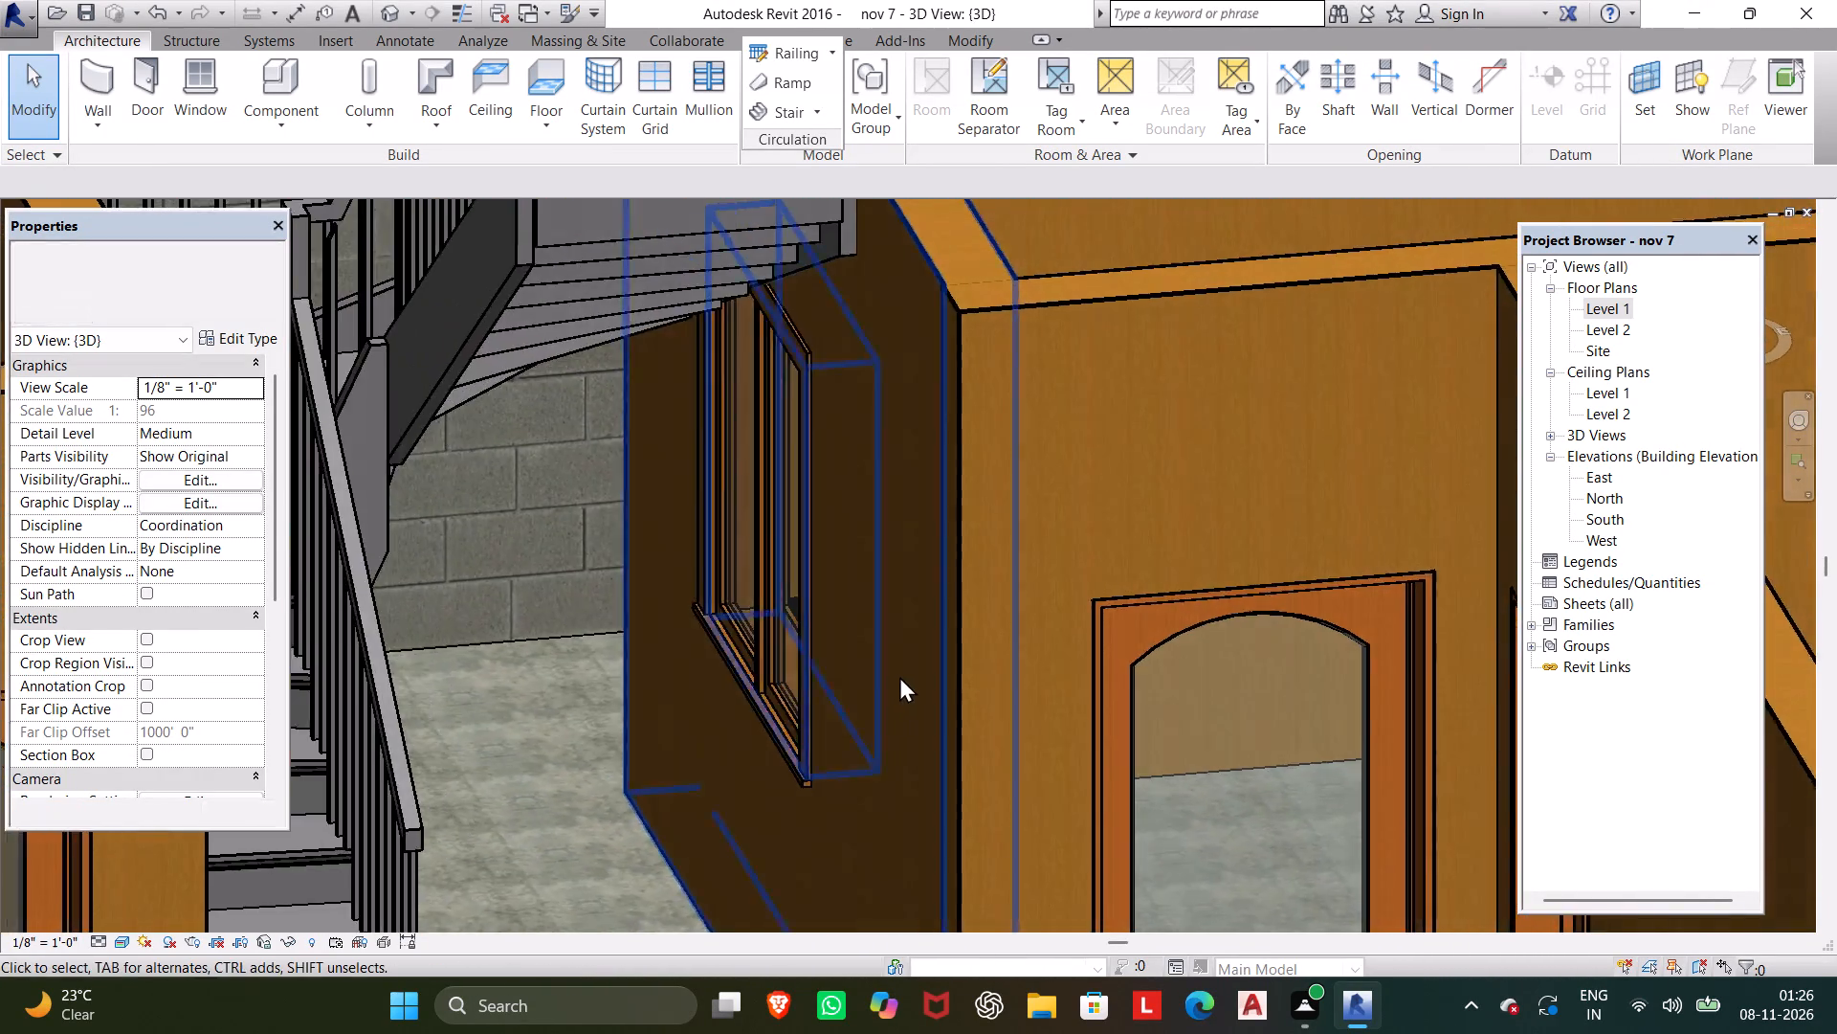
{"action": "scroll", "coordinate": [887, 662], "scroll_direction": "down", "scroll_amount": 4}
{"action": "middle_click_drag", "start_coordinate": [887, 661], "coordinate": [904, 744]}
{"action": "scroll", "coordinate": [834, 651], "scroll_direction": "down", "scroll_amount": 1}
{"action": "middle_click_drag", "start_coordinate": [834, 651], "coordinate": [1068, 791]}
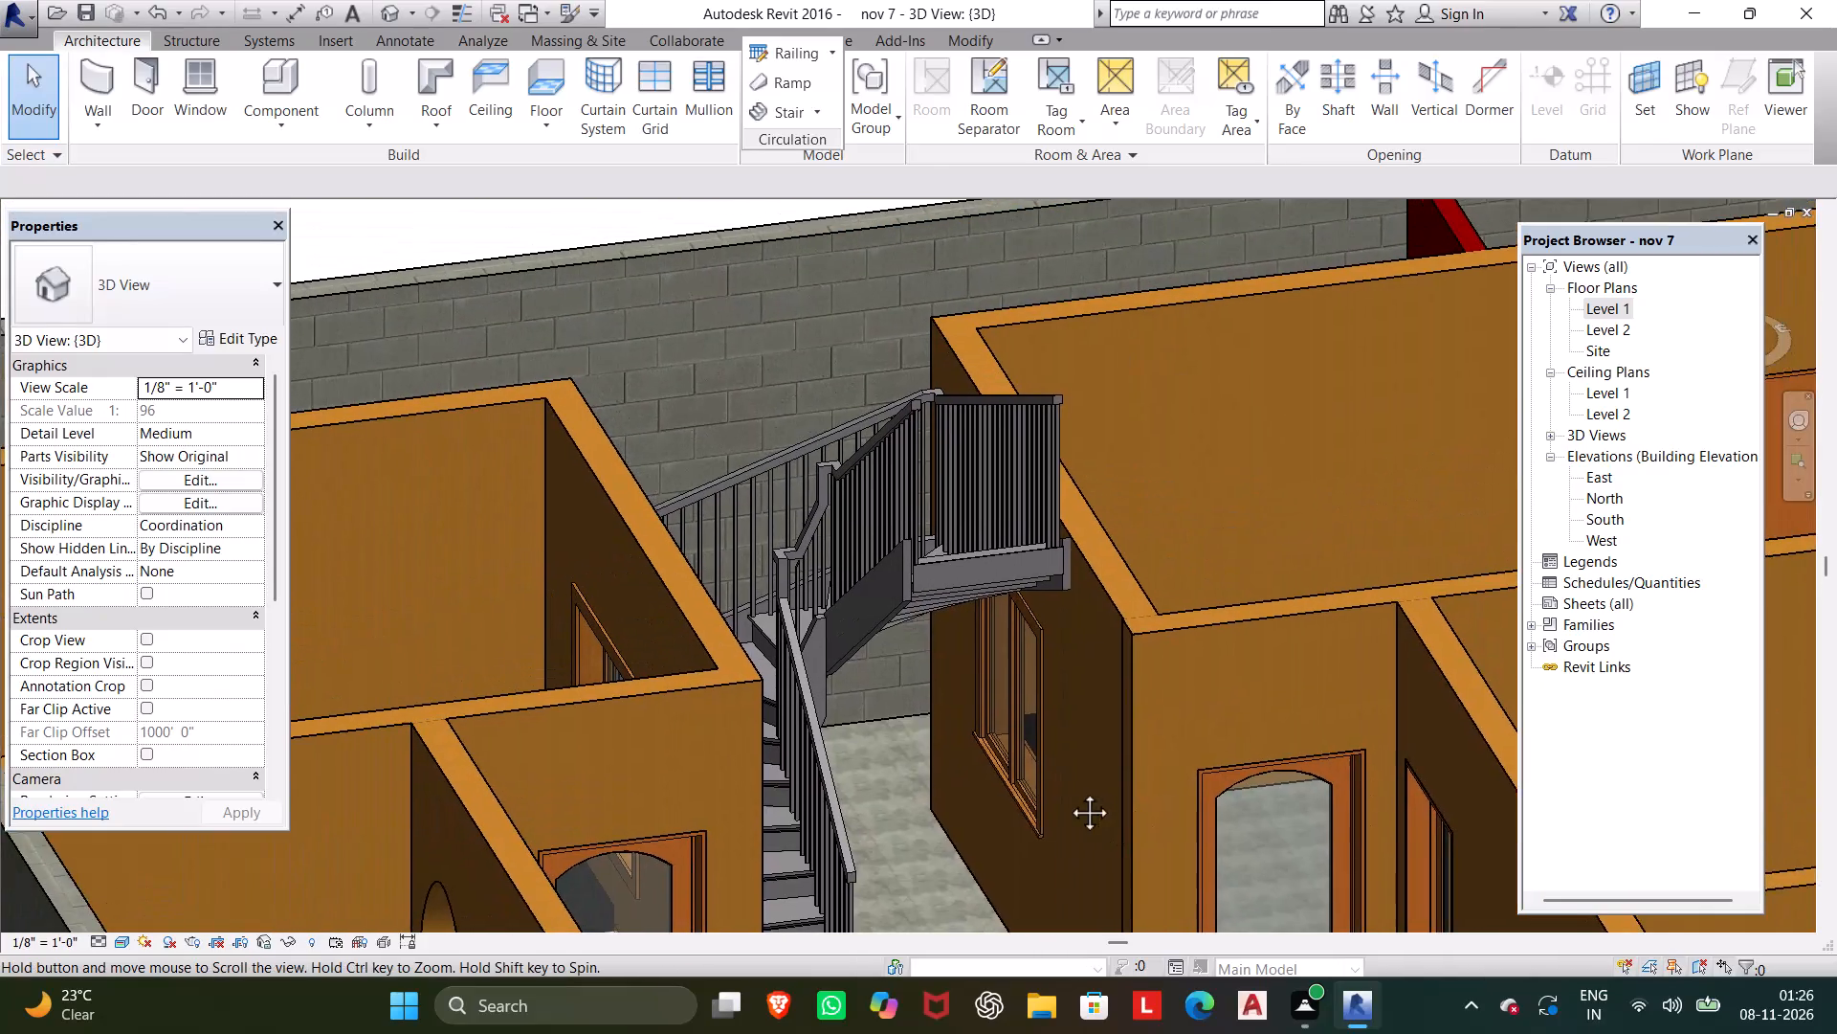
{"action": "middle_click_drag", "start_coordinate": [1068, 791], "coordinate": [1080, 775]}
{"action": "scroll", "coordinate": [793, 593], "scroll_direction": "down", "scroll_amount": 1}
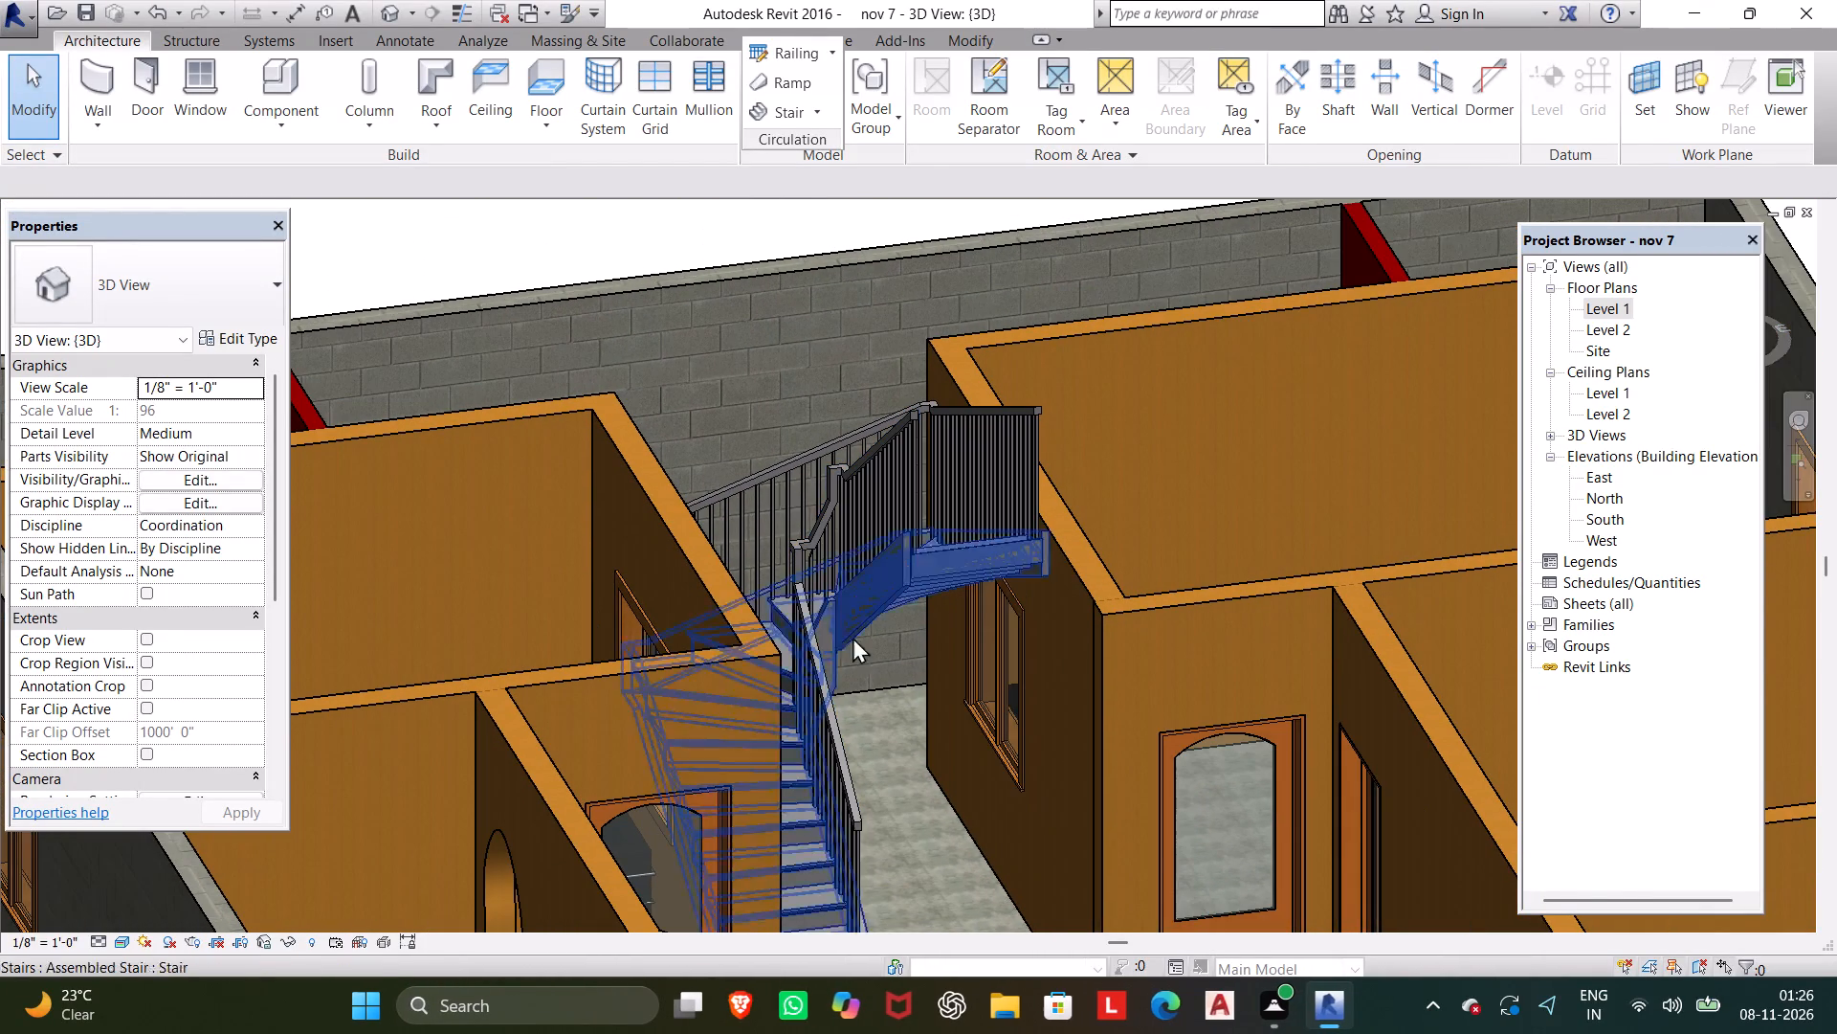
{"action": "middle_click_drag", "start_coordinate": [957, 757], "coordinate": [926, 771], "text": "shift"}
{"action": "scroll", "coordinate": [933, 768], "scroll_direction": "down", "scroll_amount": 1, "text": "shift"}
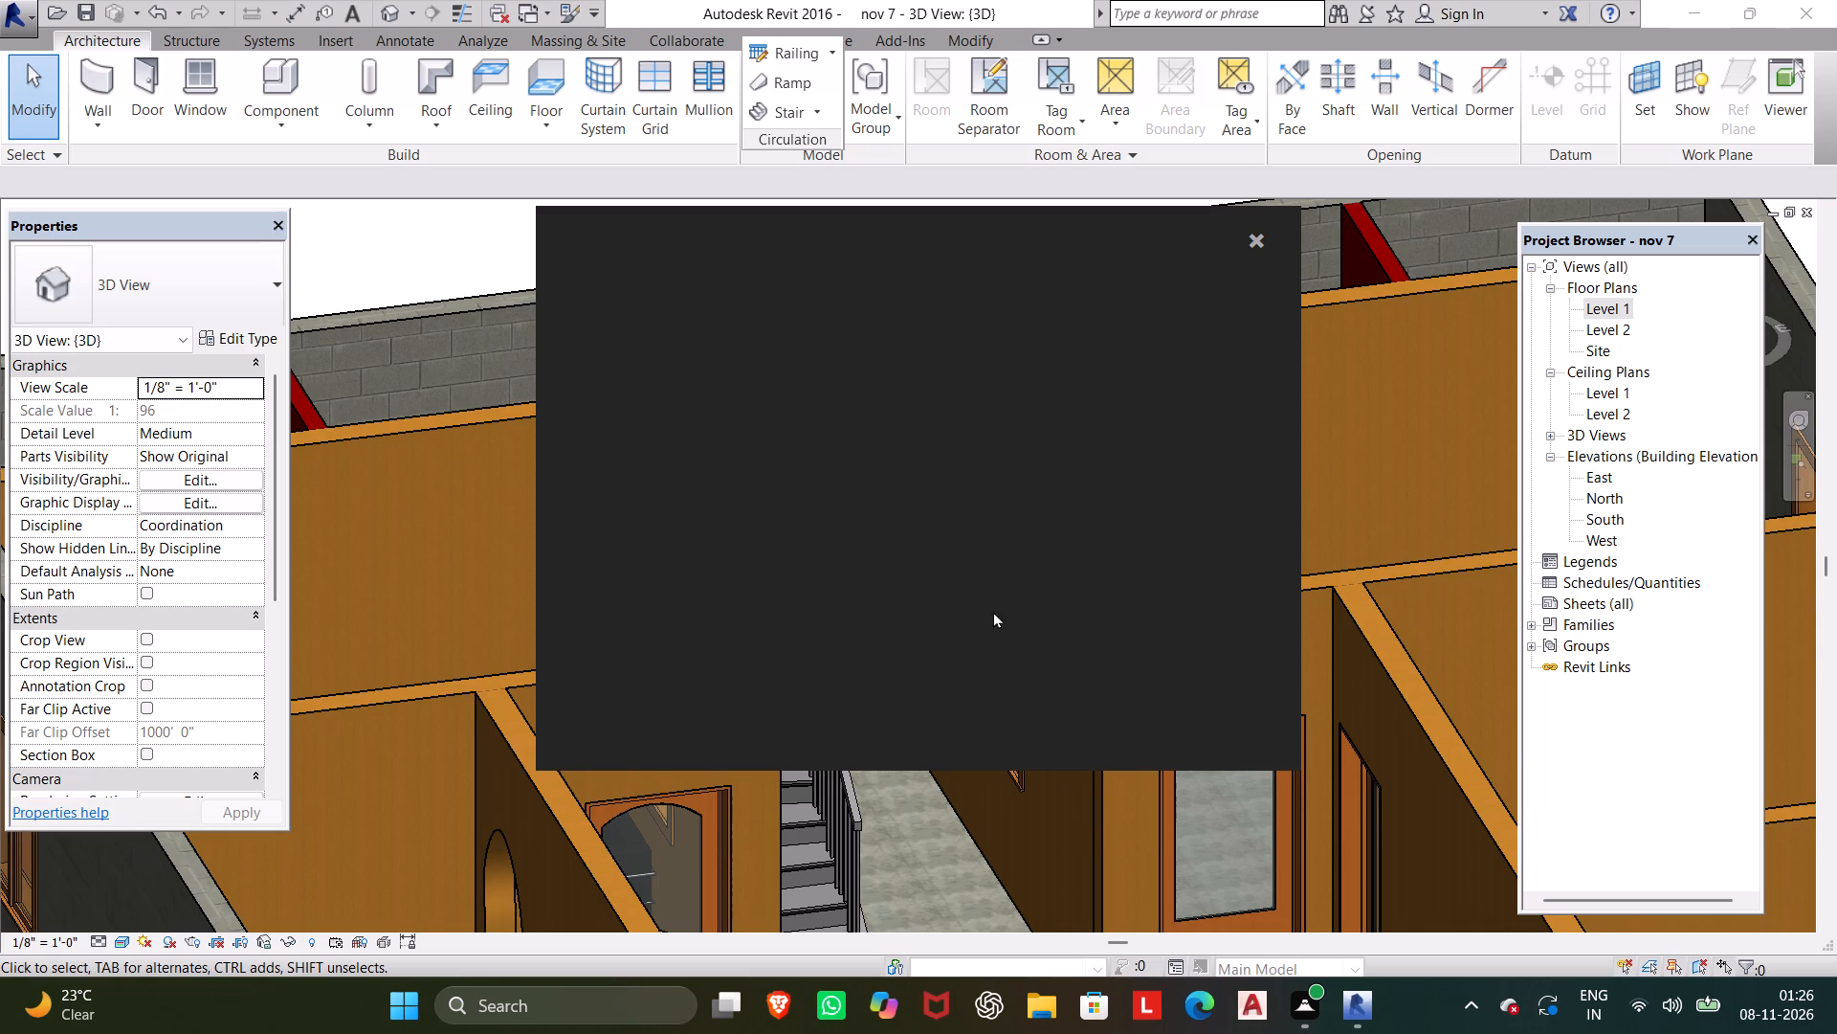
{"action": "left_click", "coordinate": [1265, 236]}
{"action": "scroll", "coordinate": [1057, 420], "scroll_direction": "down", "scroll_amount": 1}
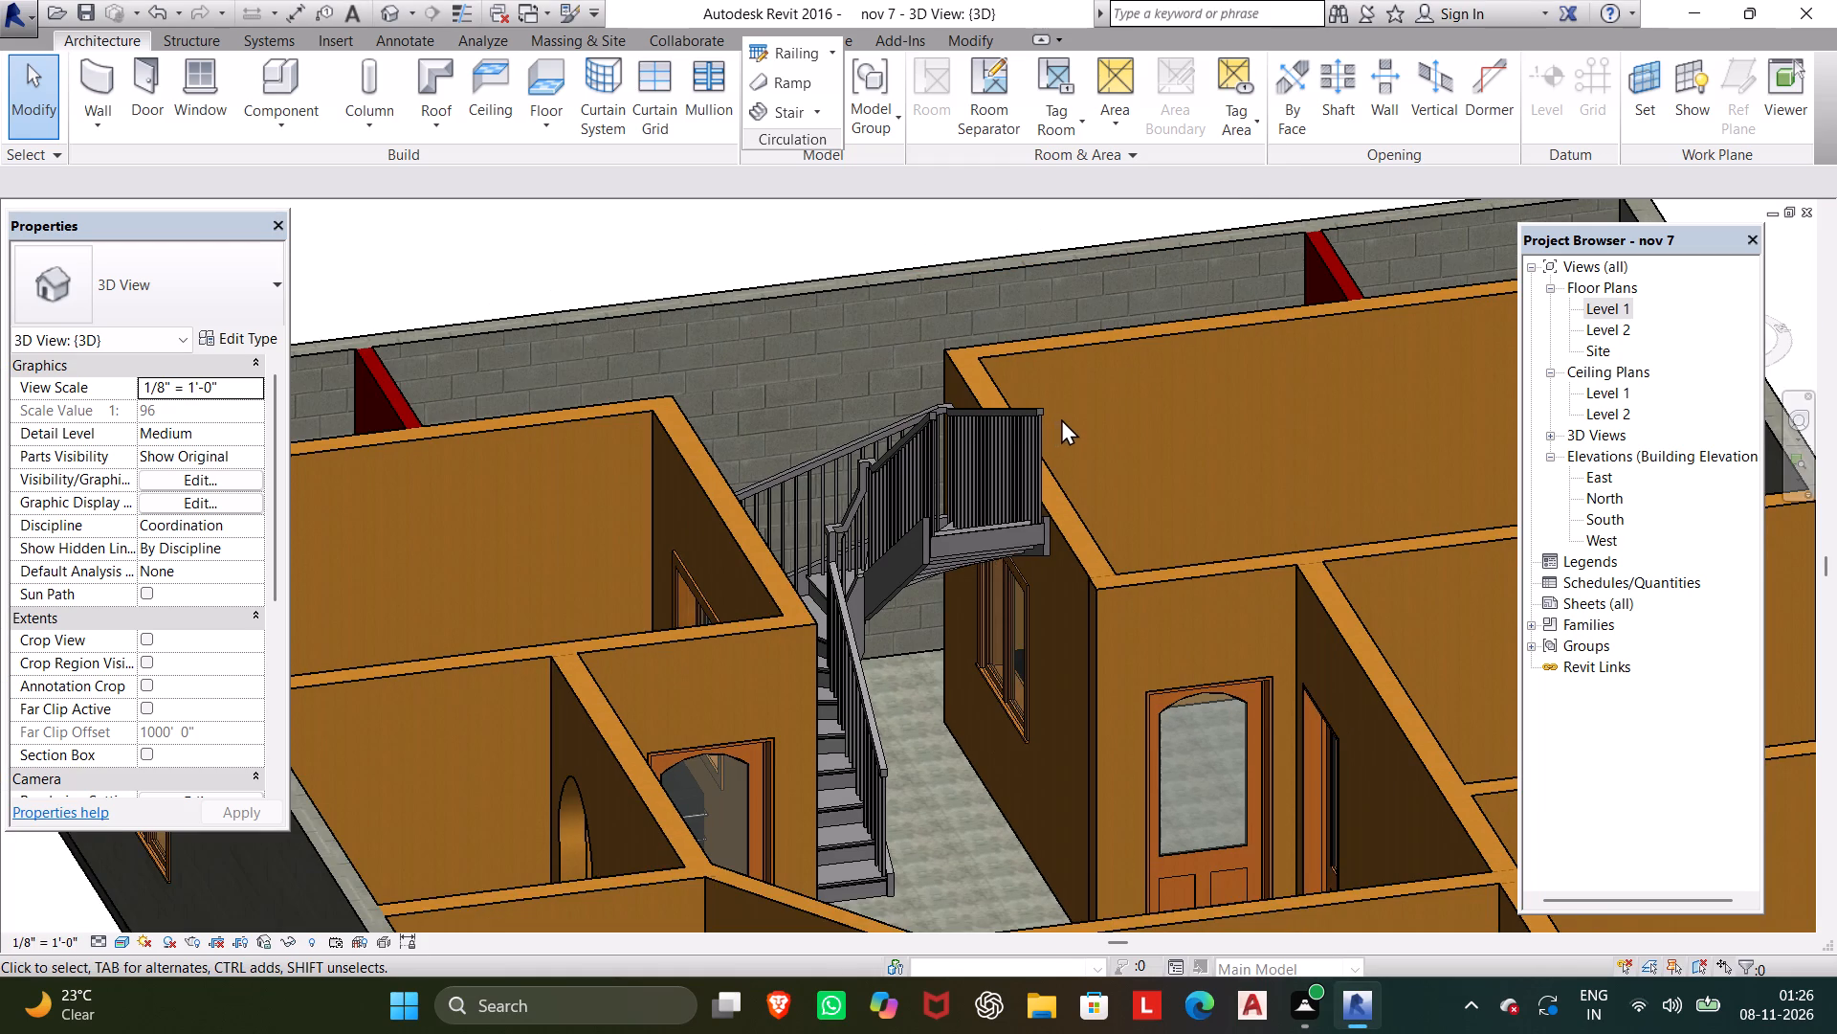
On the Level 1 plan, start a footprint roof based on Level 2 without slope, and sketch a rectangular boundary around the exterior walls.
{"action": "left_click", "coordinate": [1606, 310]}
{"action": "left_click", "coordinate": [1606, 310]}
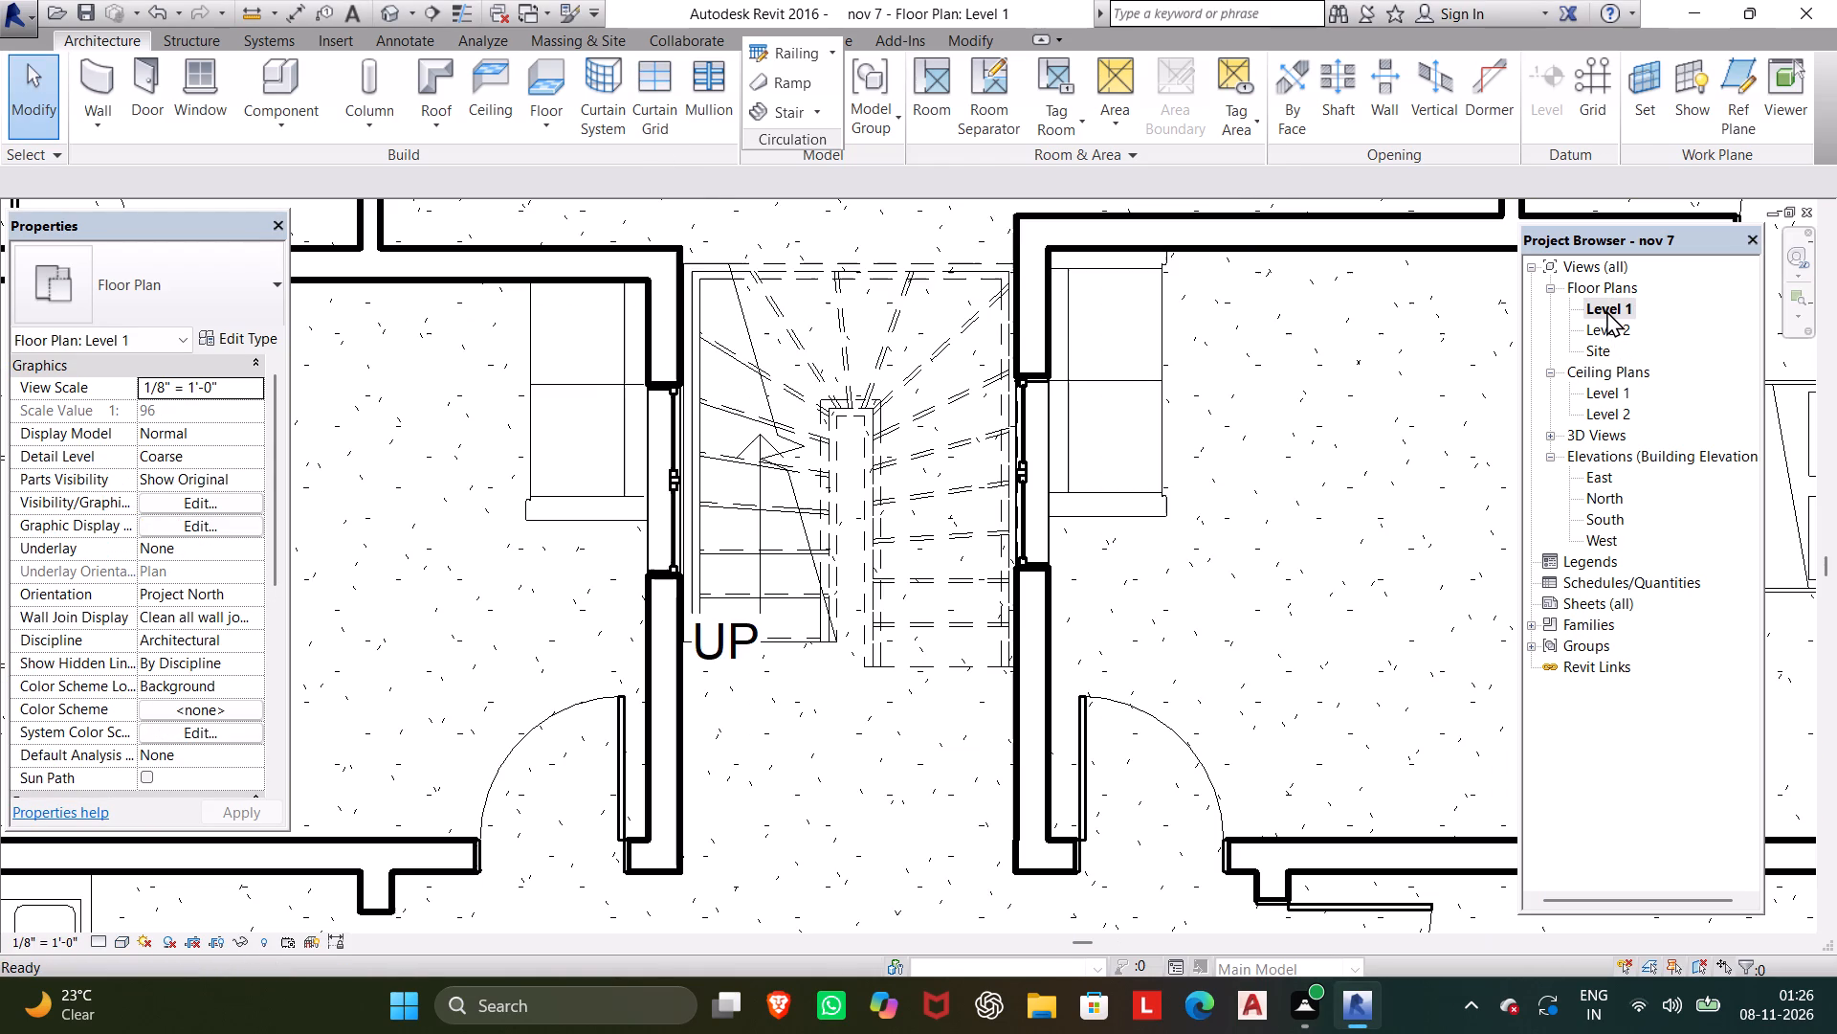
{"action": "scroll", "coordinate": [940, 463], "scroll_direction": "down", "scroll_amount": 5}
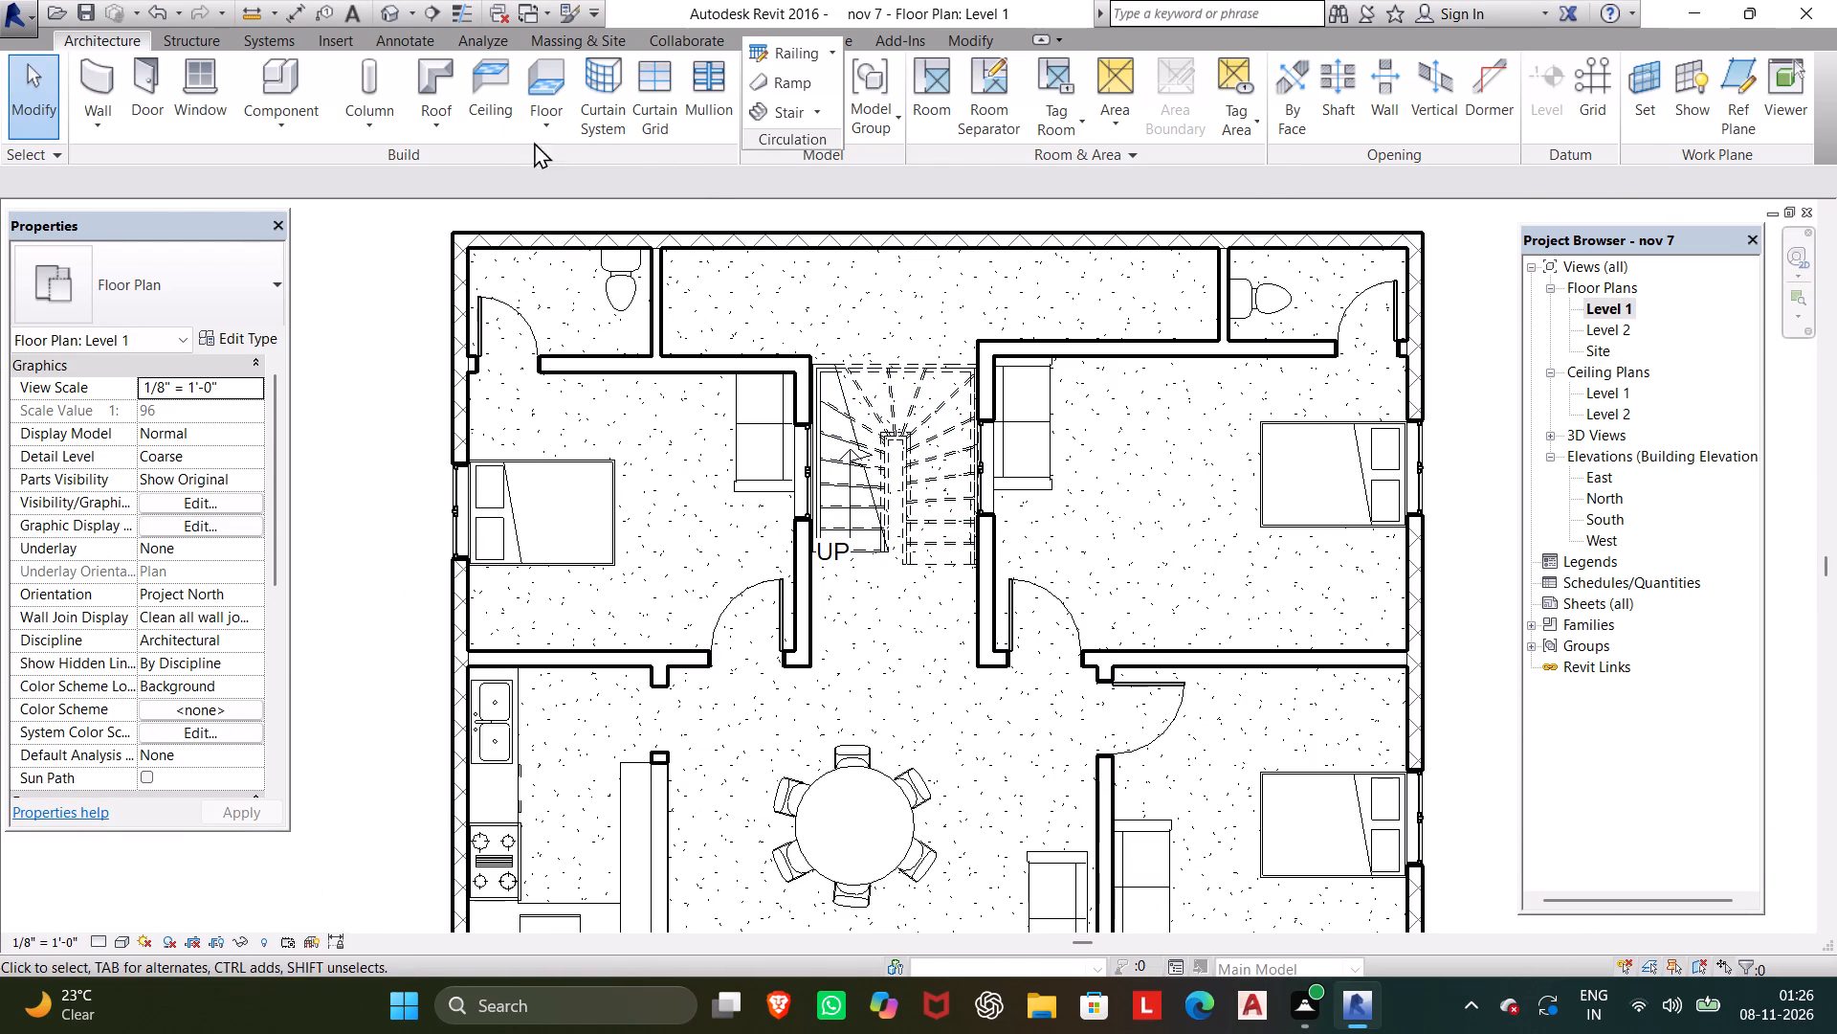
{"action": "left_click", "coordinate": [437, 65]}
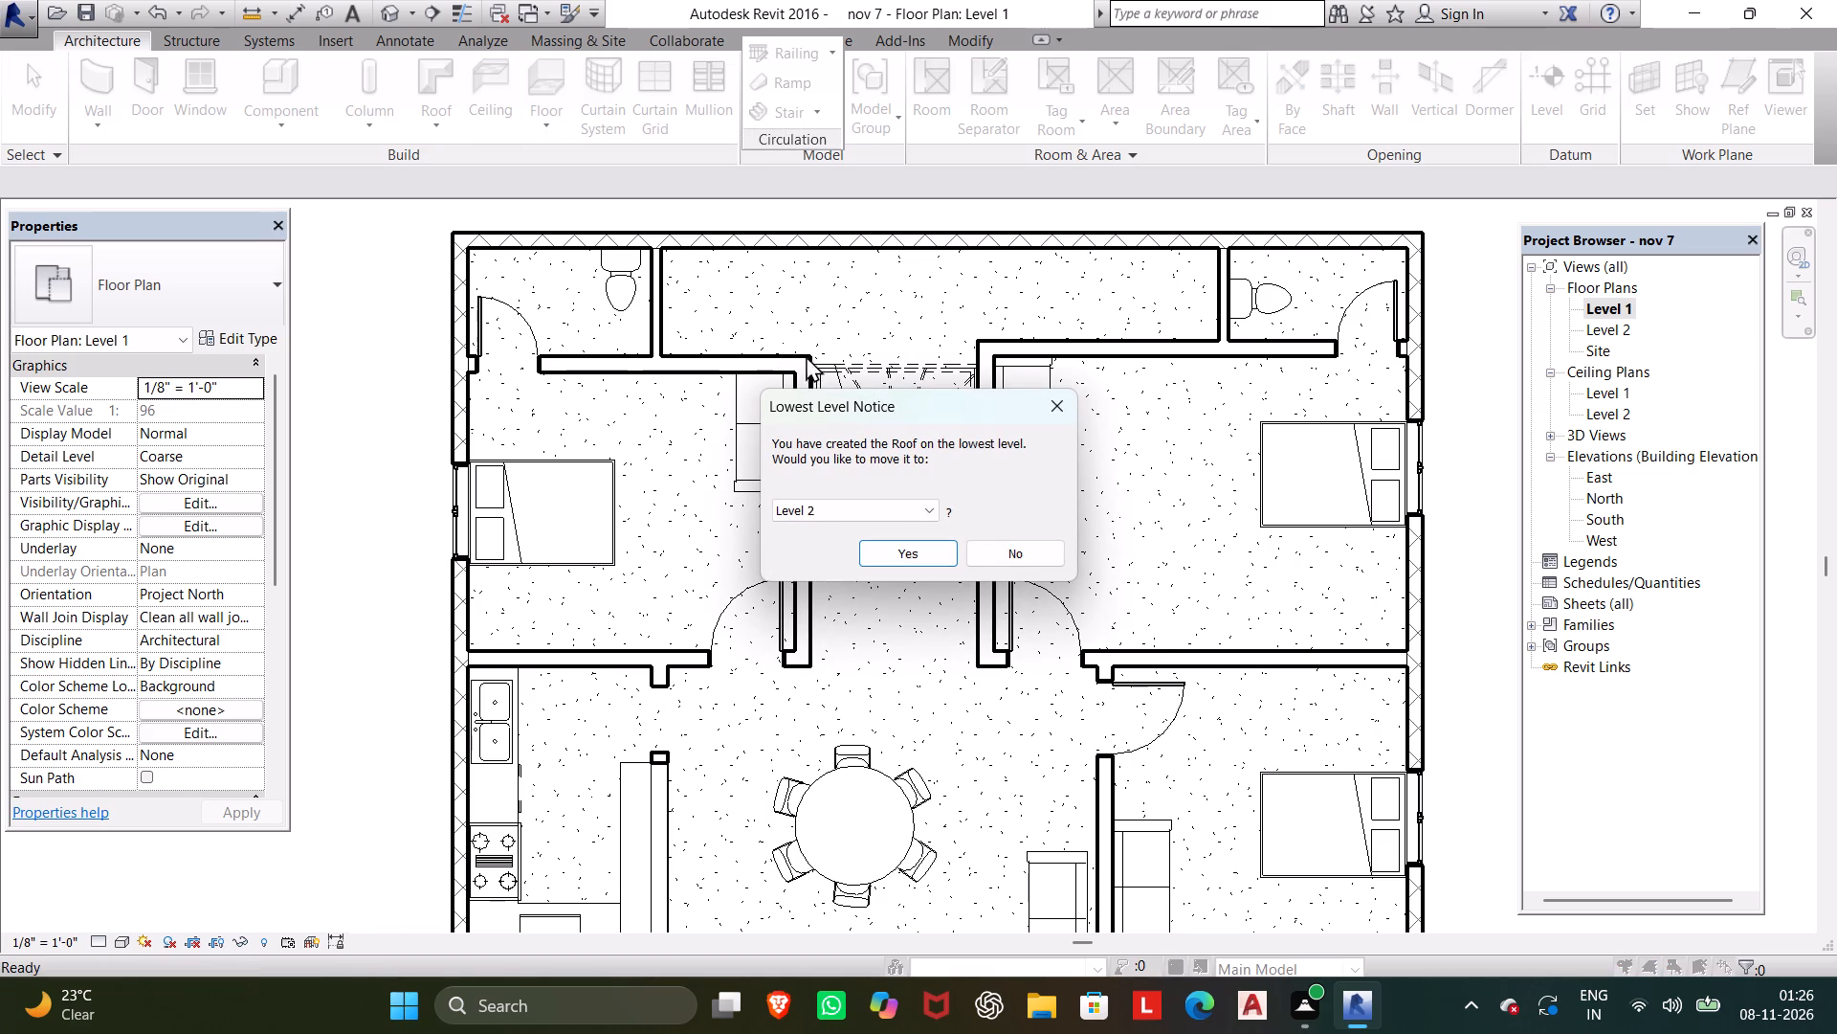
{"action": "left_click", "coordinate": [900, 563]}
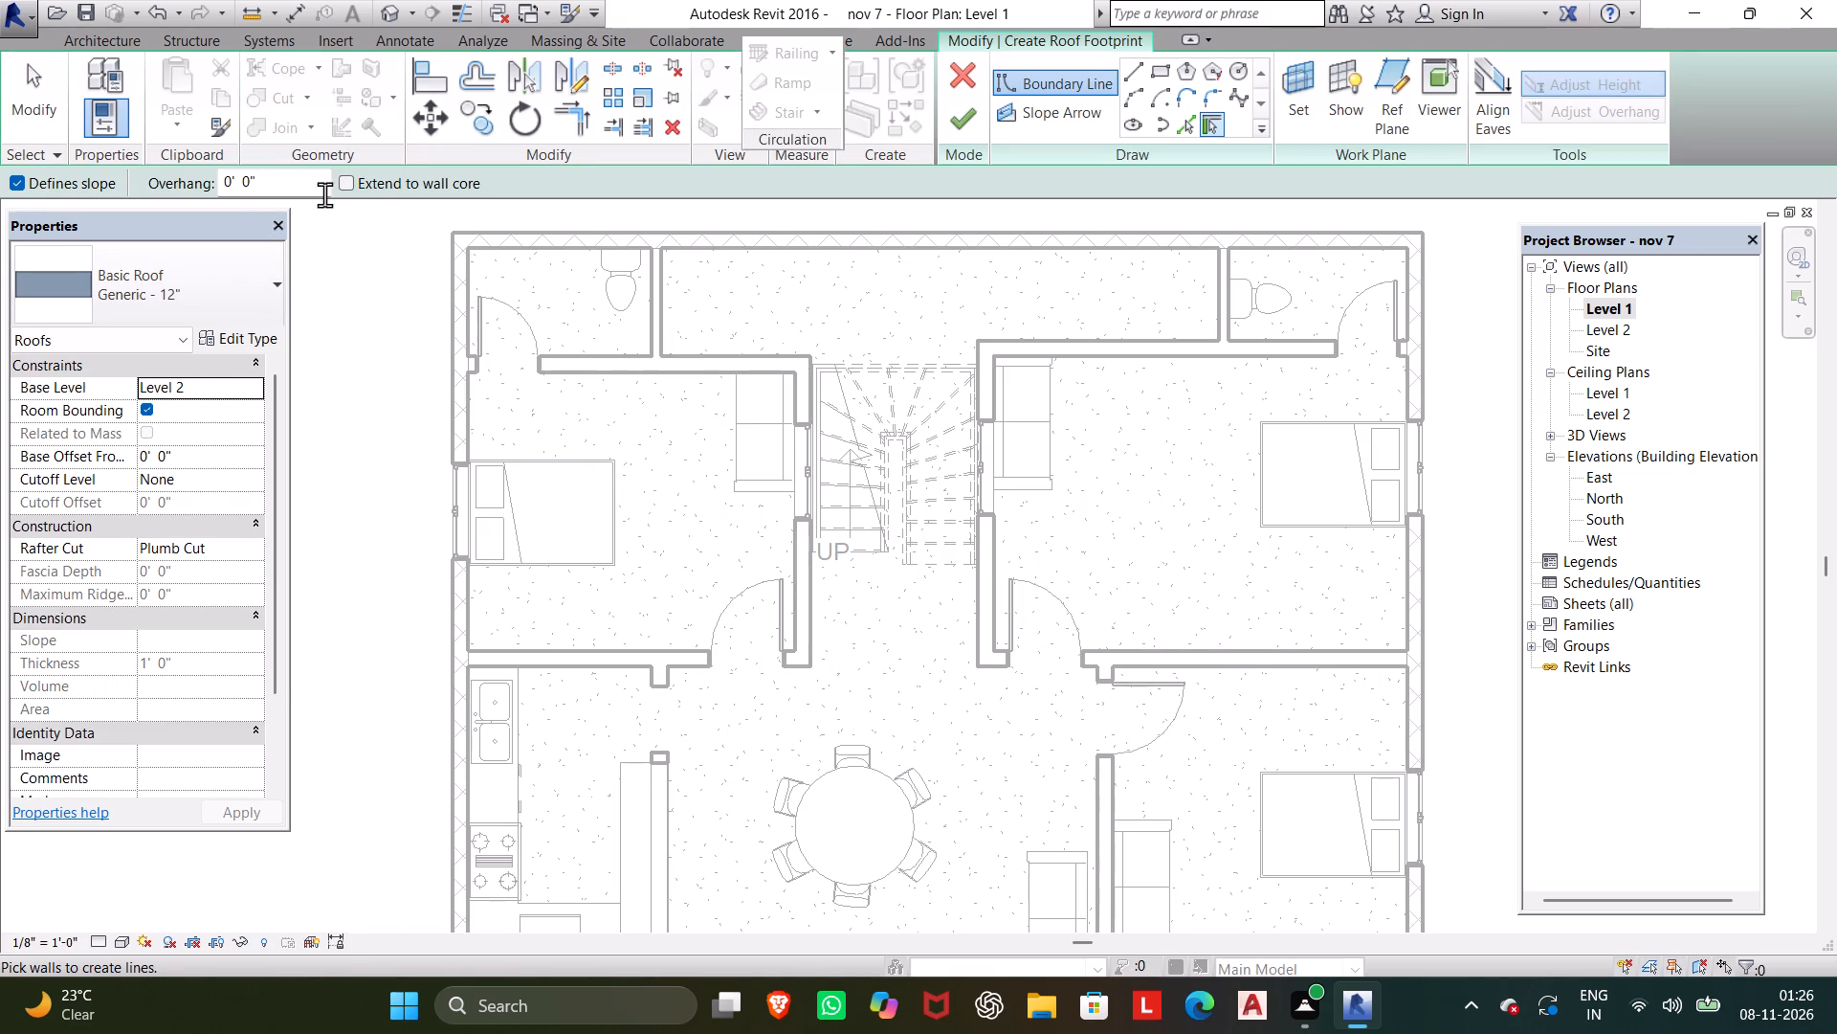
{"action": "left_click", "coordinate": [17, 175]}
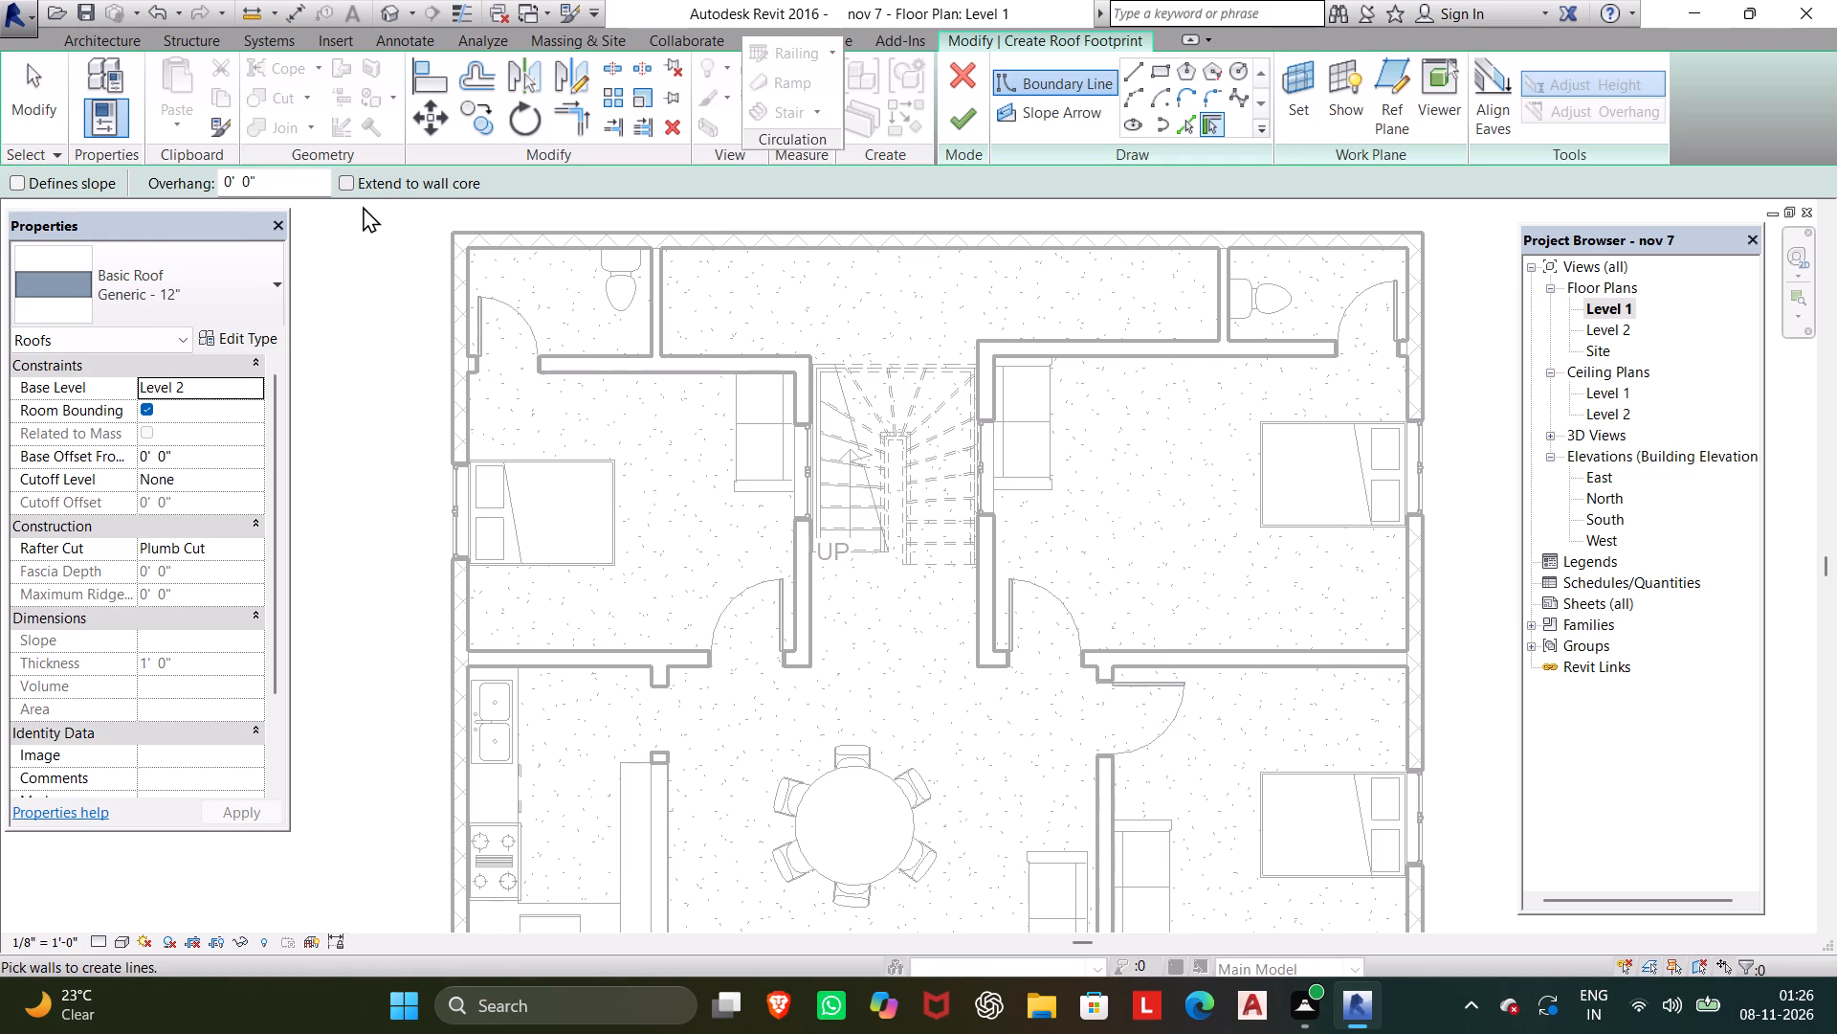
{"action": "left_click", "coordinate": [1170, 79]}
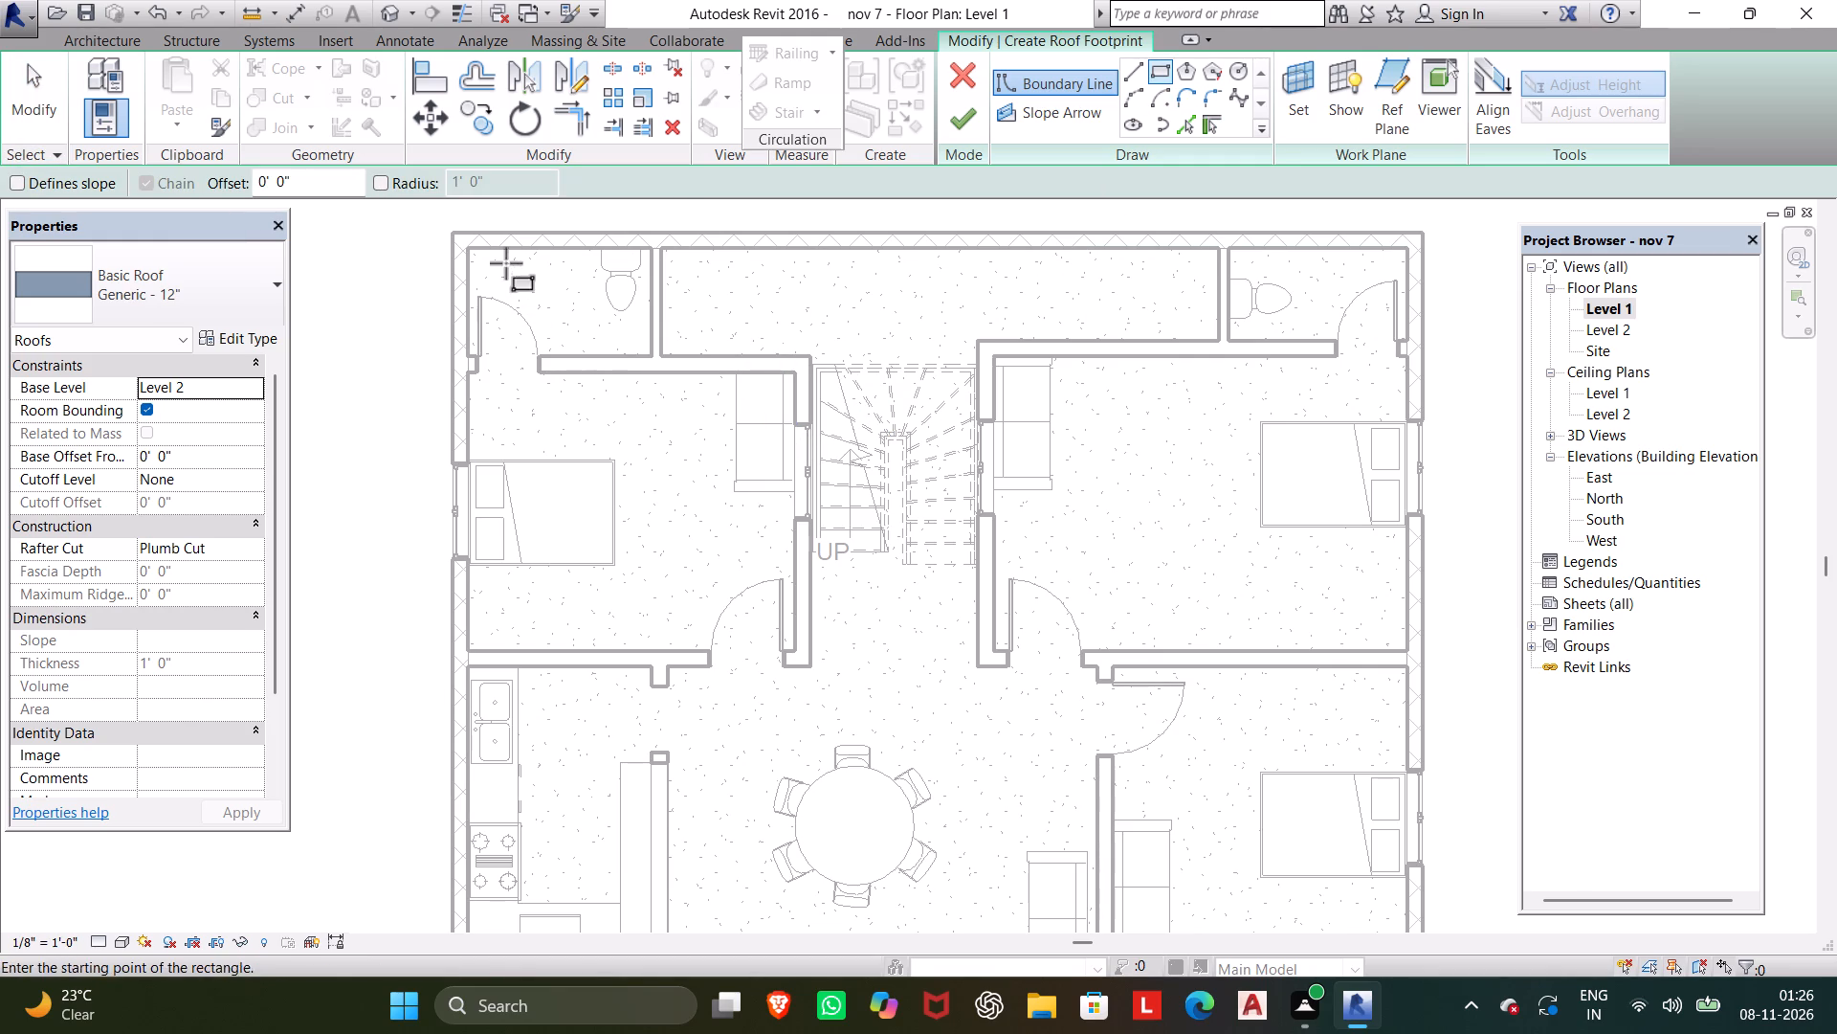
{"action": "left_click", "coordinate": [458, 232]}
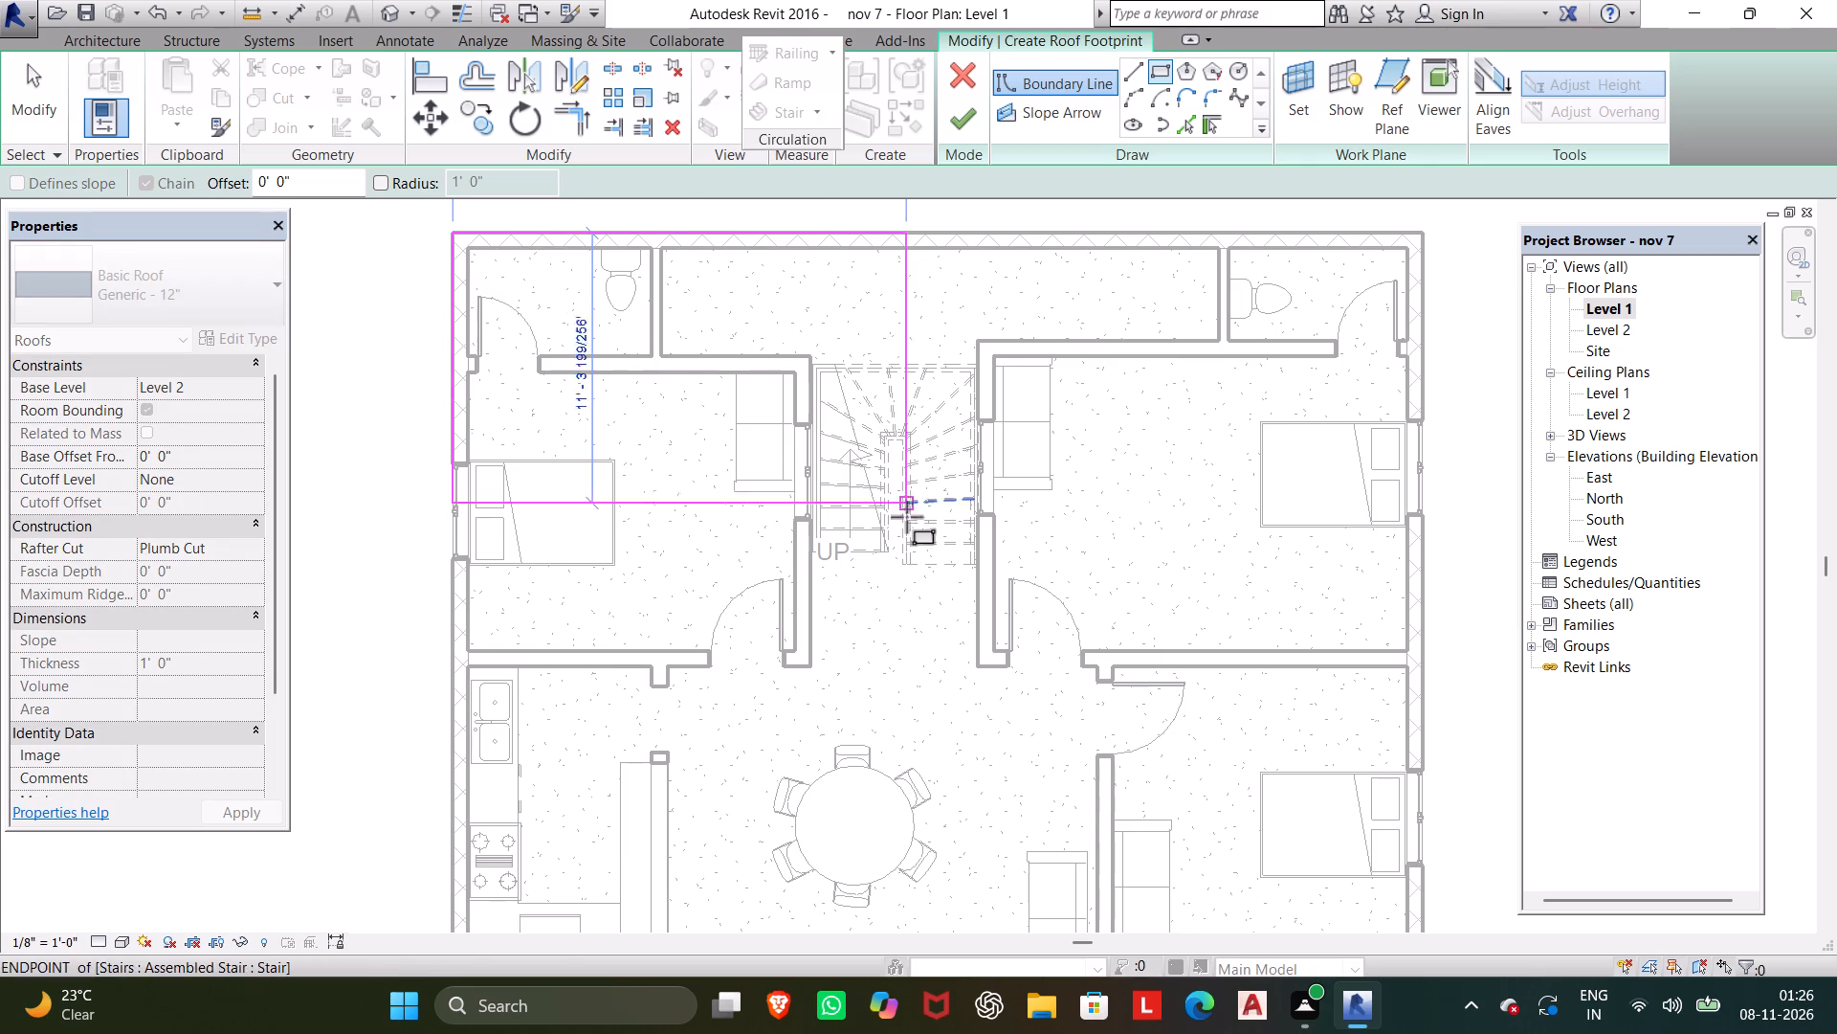
{"action": "scroll", "coordinate": [1118, 721], "scroll_direction": "down", "scroll_amount": 1}
{"action": "middle_click_drag", "start_coordinate": [1118, 721], "coordinate": [994, 473]}
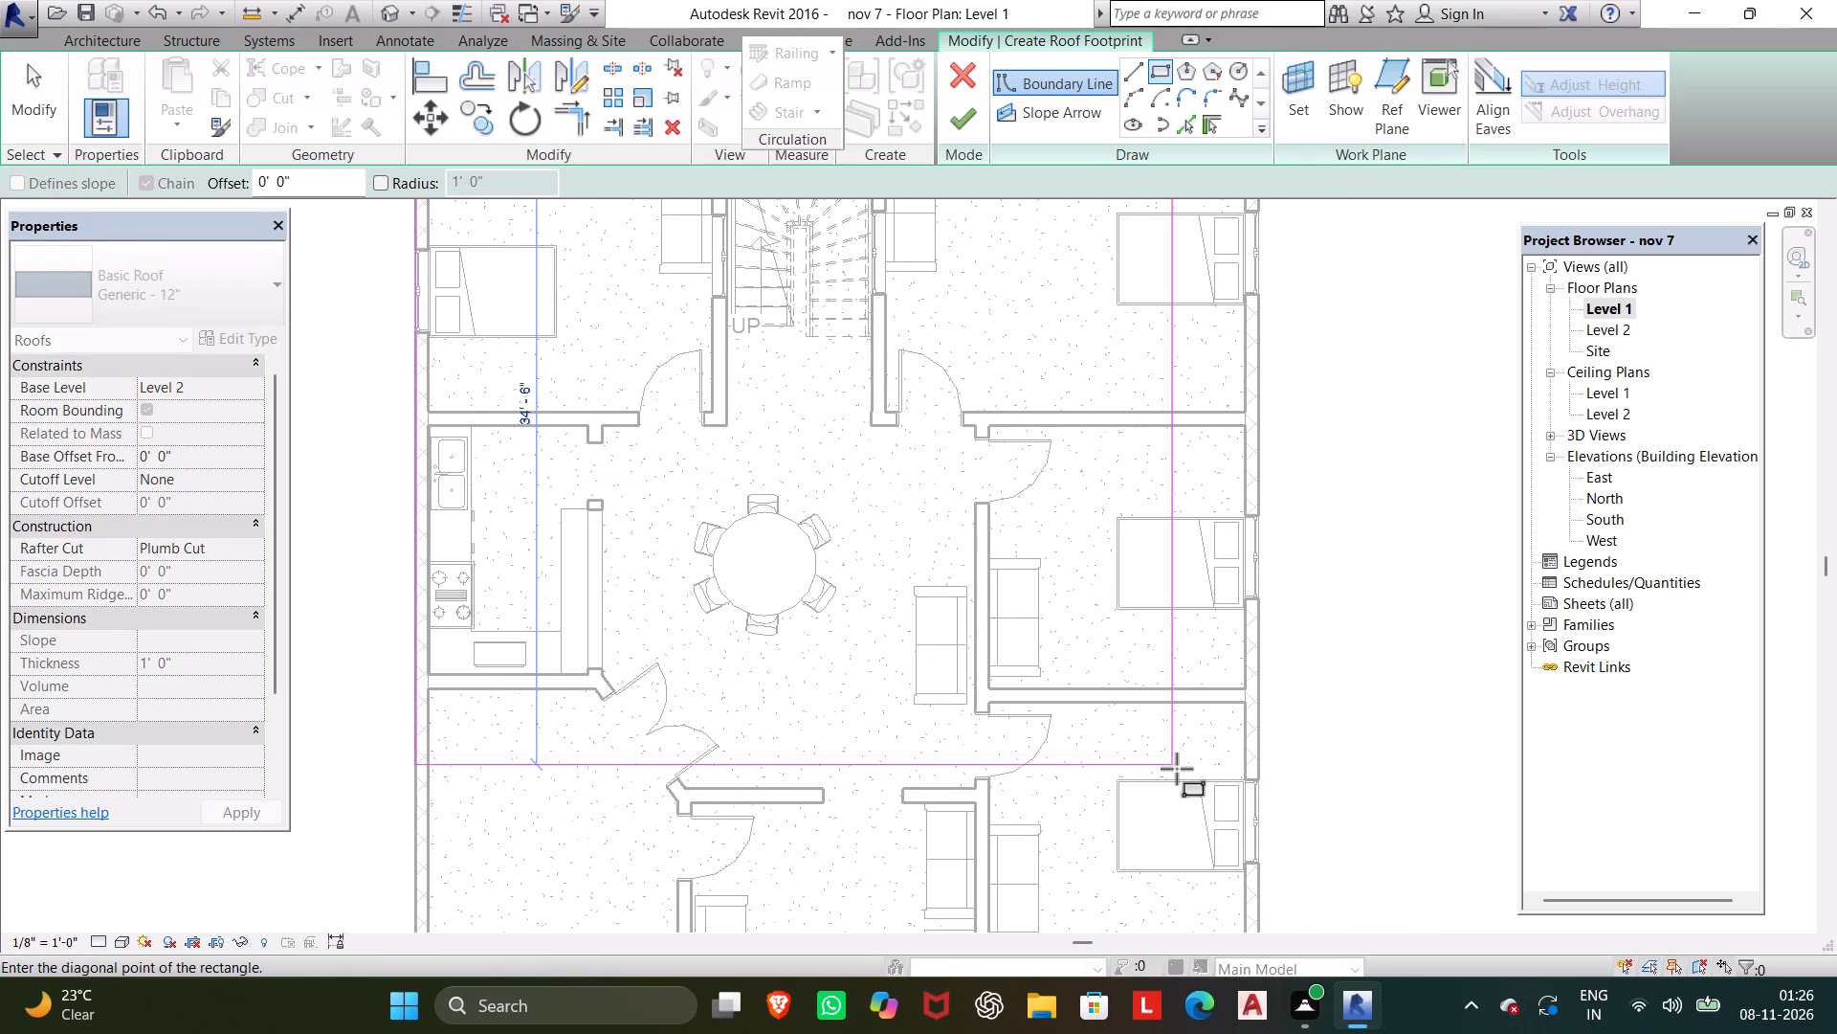
{"action": "middle_click_drag", "start_coordinate": [1177, 769], "coordinate": [1129, 566]}
{"action": "scroll", "coordinate": [1177, 769], "scroll_direction": "down", "scroll_amount": 1}
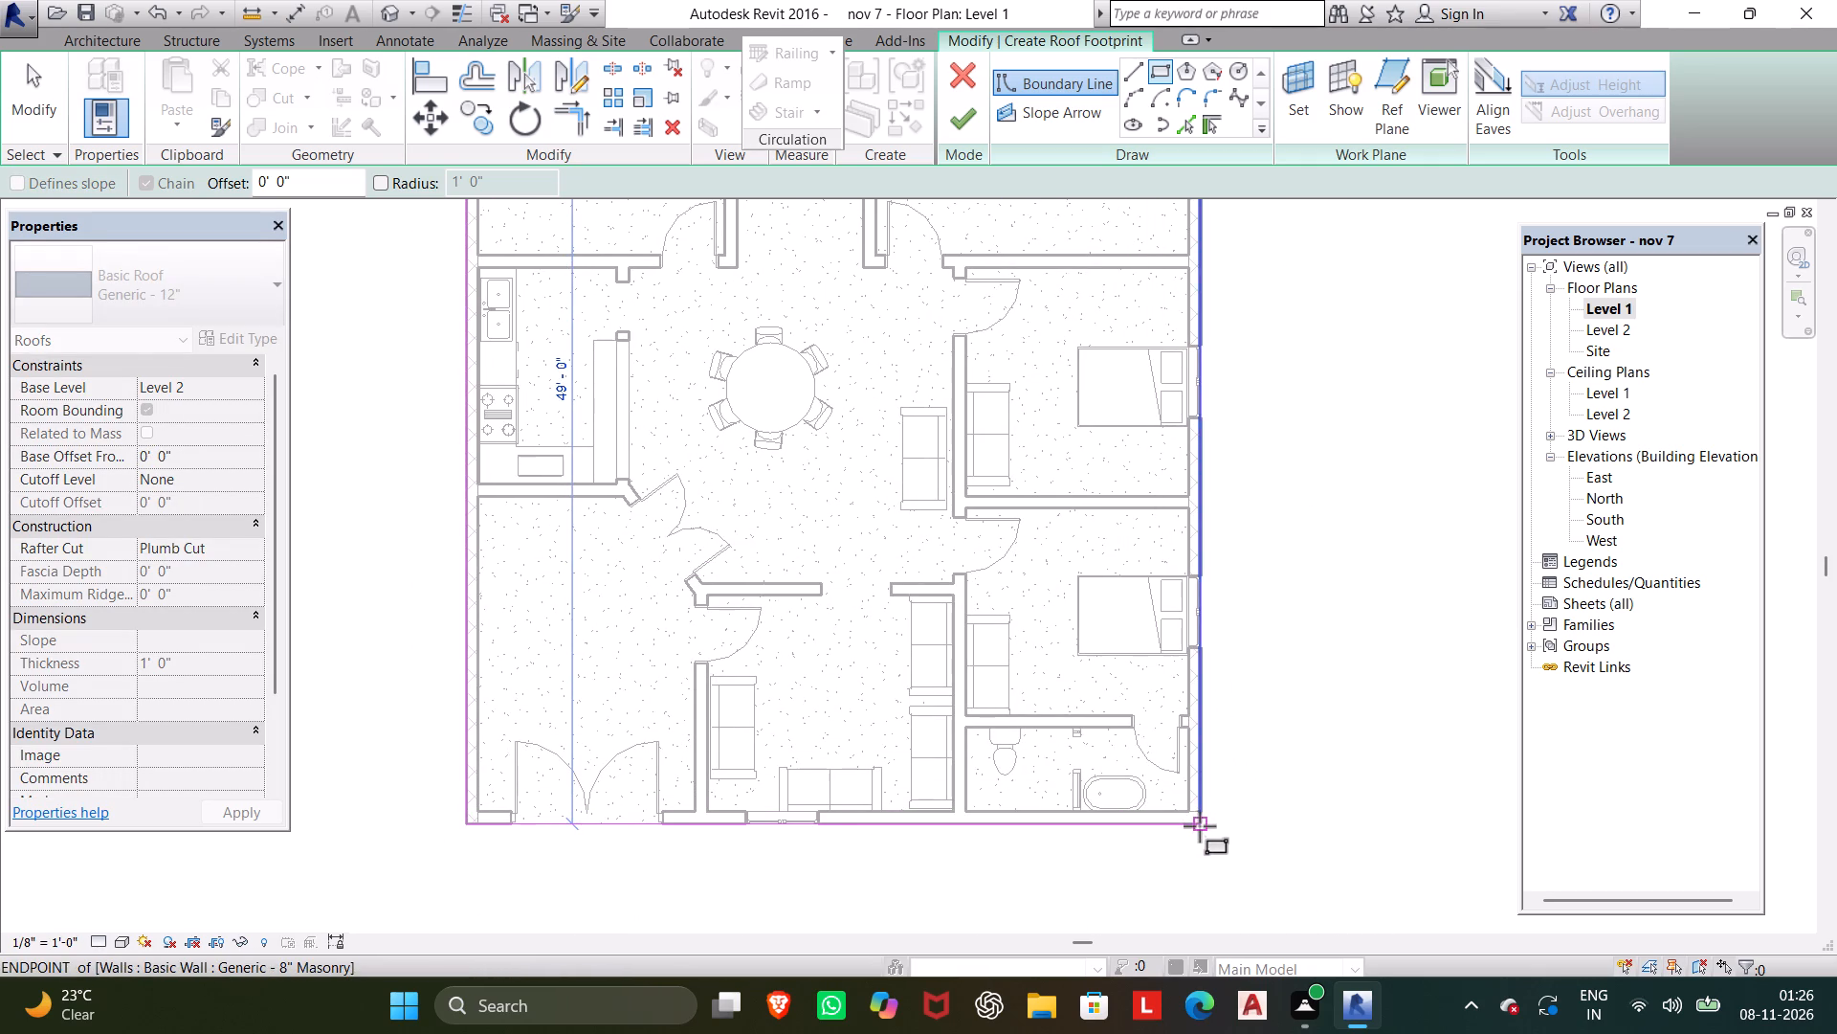
{"action": "left_click", "coordinate": [1200, 826]}
Start the roof's stairwell opening with a line about 8'-5" up the east stairwell wall and one across the stair head.
{"action": "scroll", "coordinate": [1045, 660], "scroll_direction": "down", "scroll_amount": 1}
{"action": "middle_click_drag", "start_coordinate": [1045, 660], "coordinate": [1081, 871]}
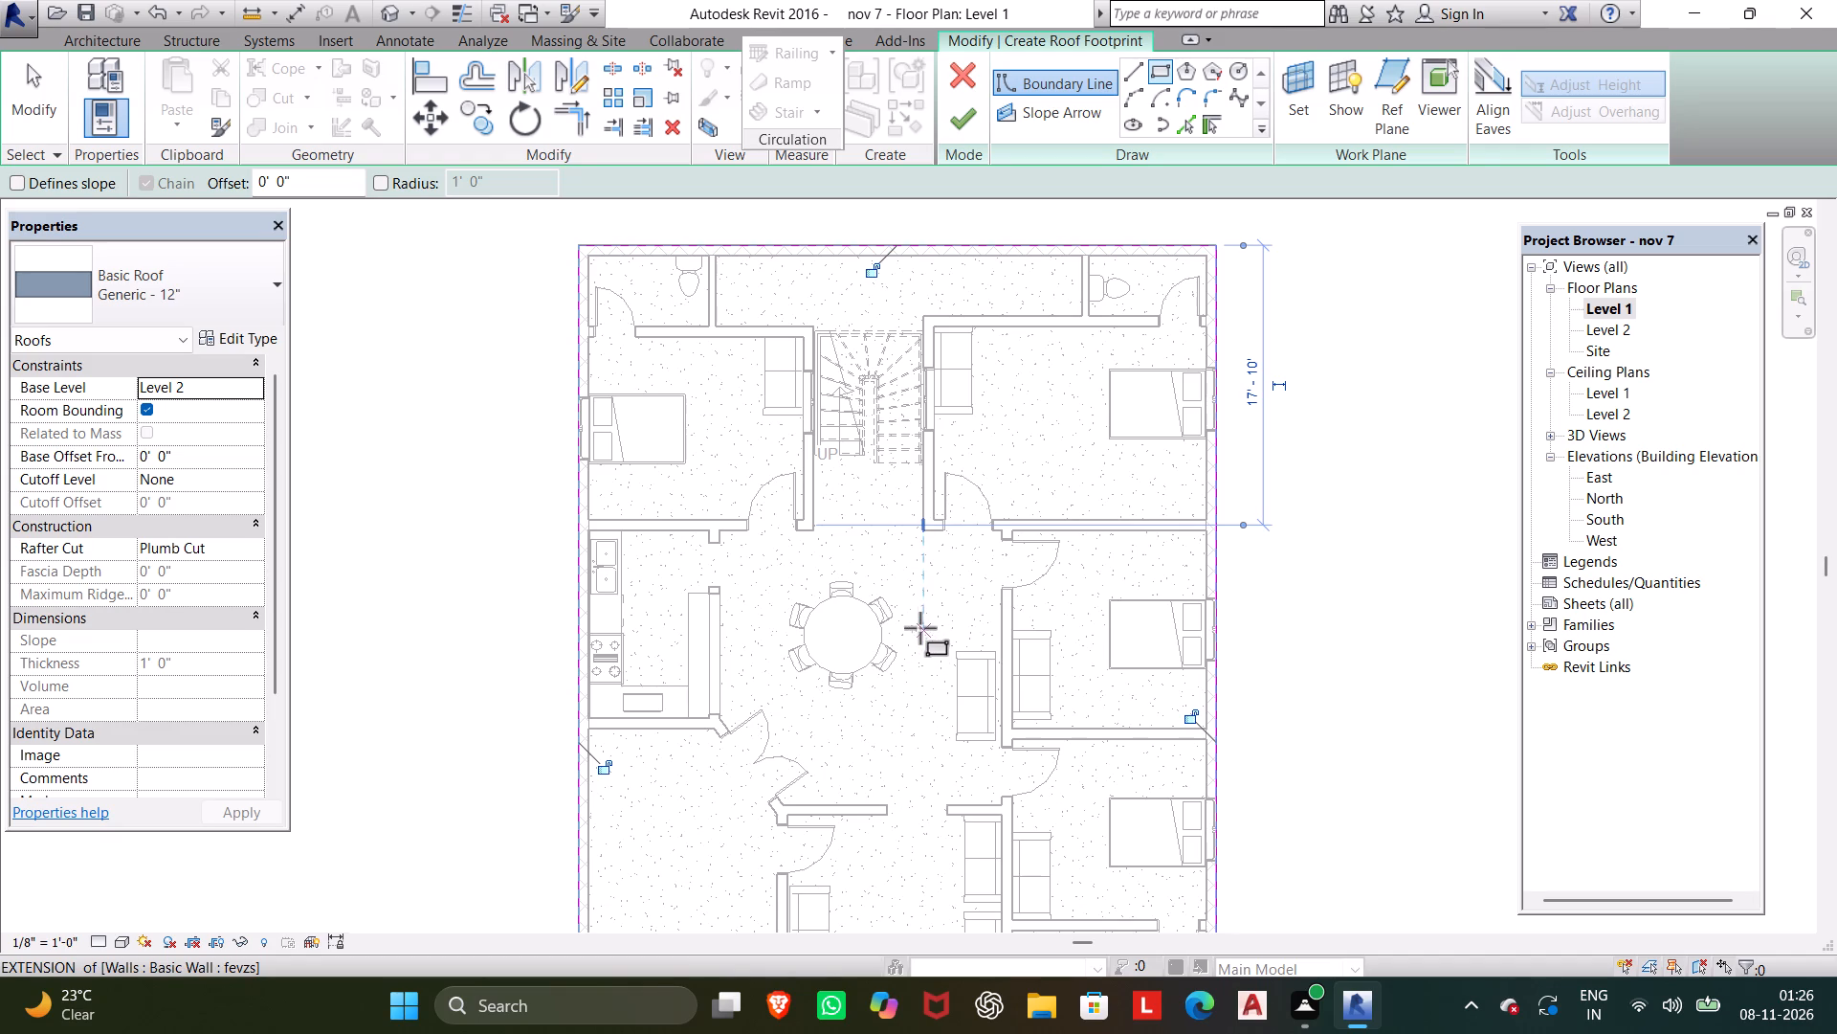
{"action": "scroll", "coordinate": [917, 506], "scroll_direction": "up", "scroll_amount": 4}
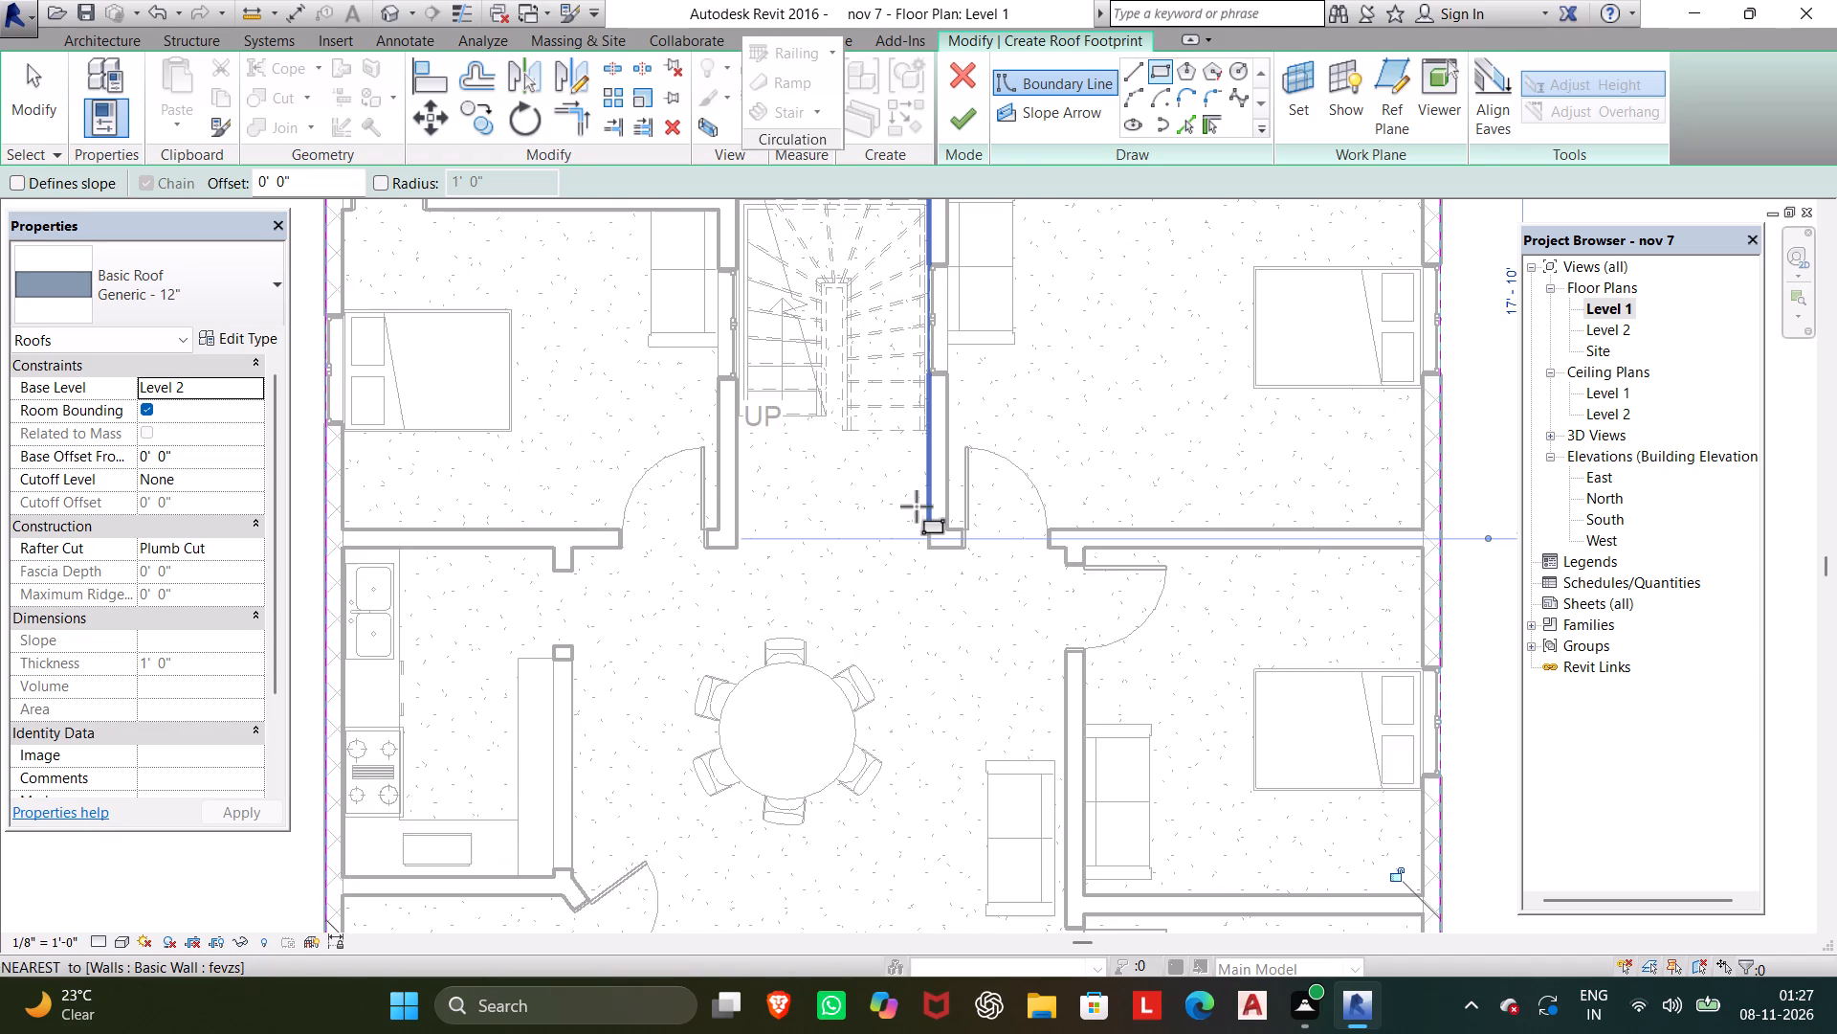
{"action": "middle_click_drag", "start_coordinate": [917, 506], "coordinate": [898, 724]}
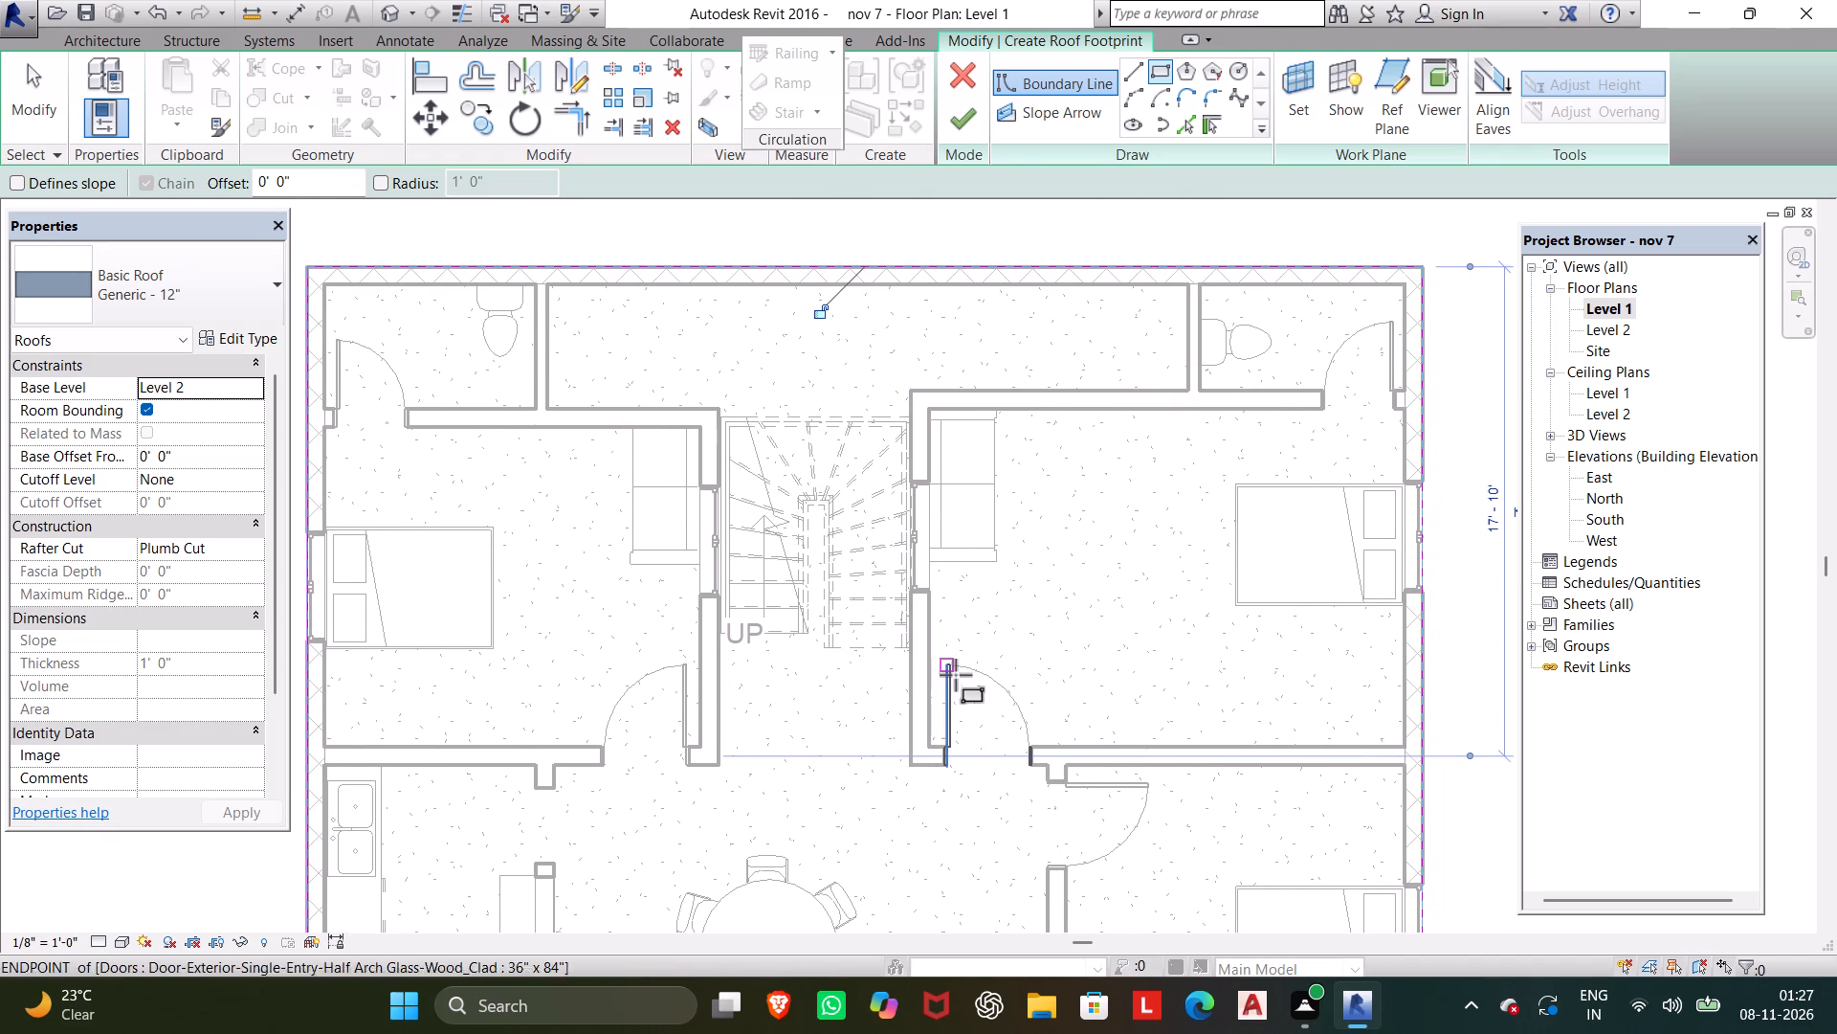
{"action": "key", "text": "Escape"}
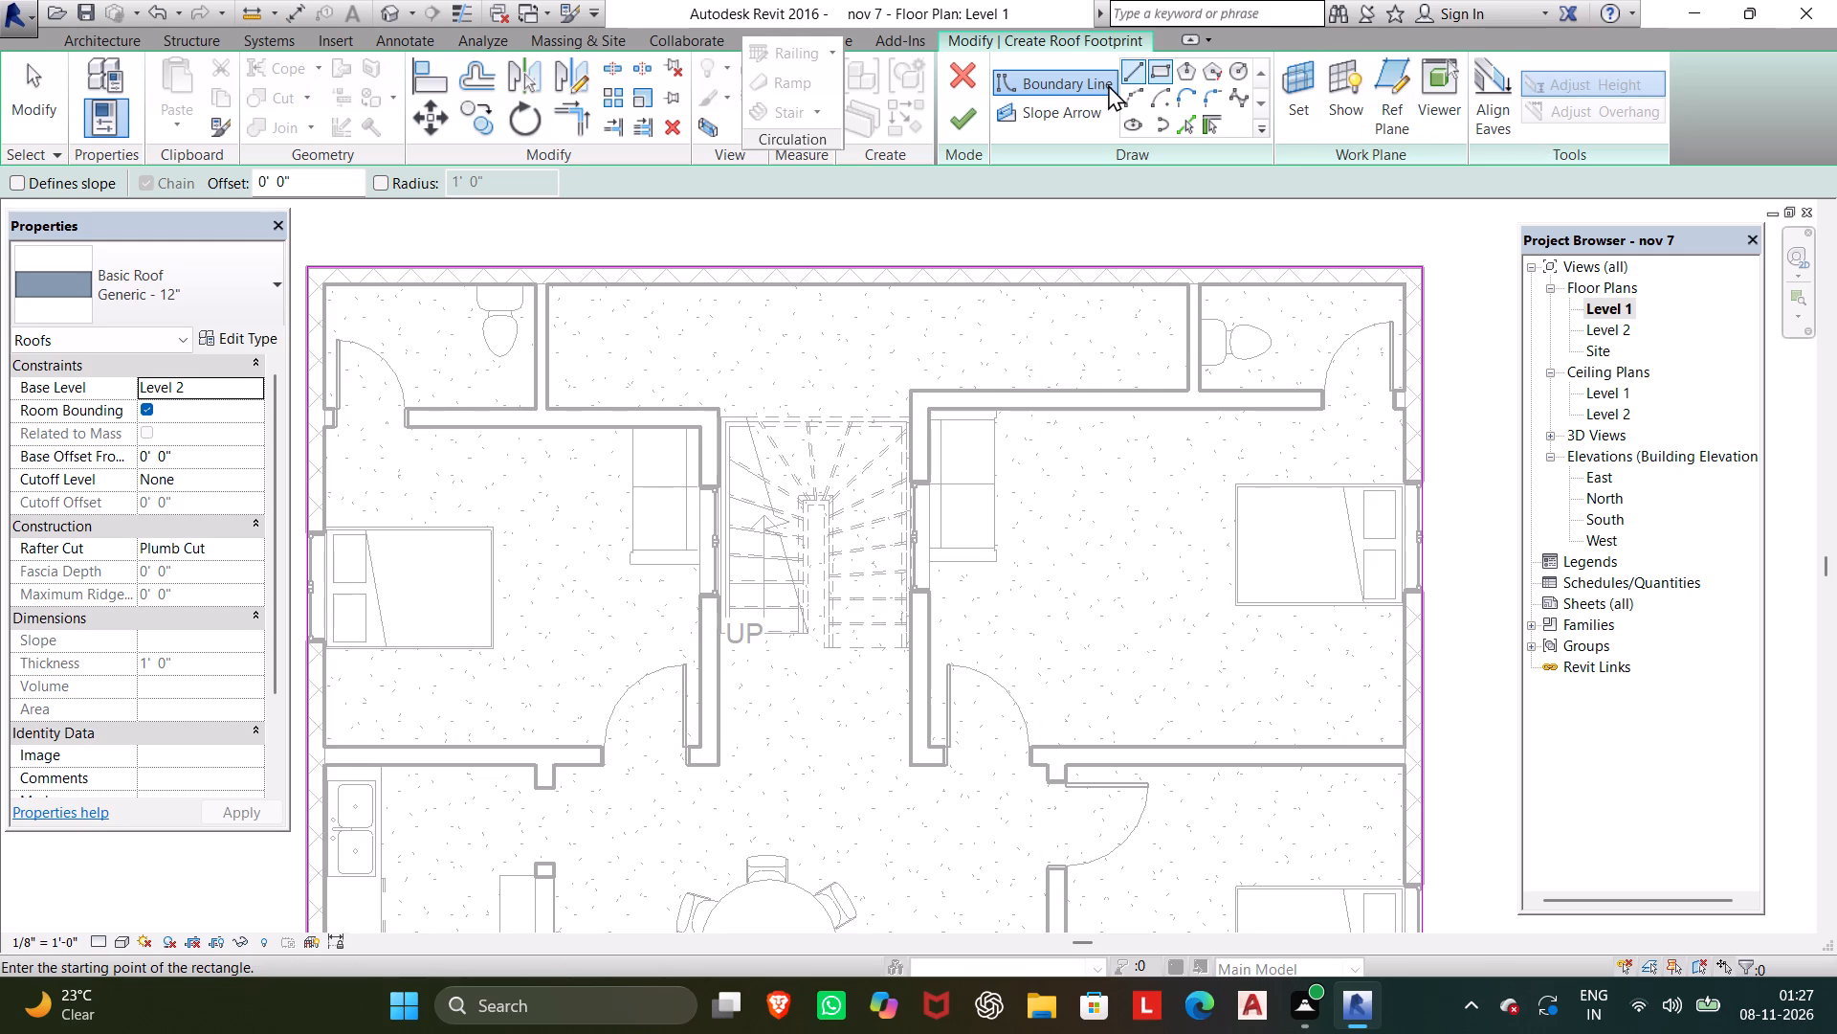
{"action": "left_click", "coordinate": [1138, 63]}
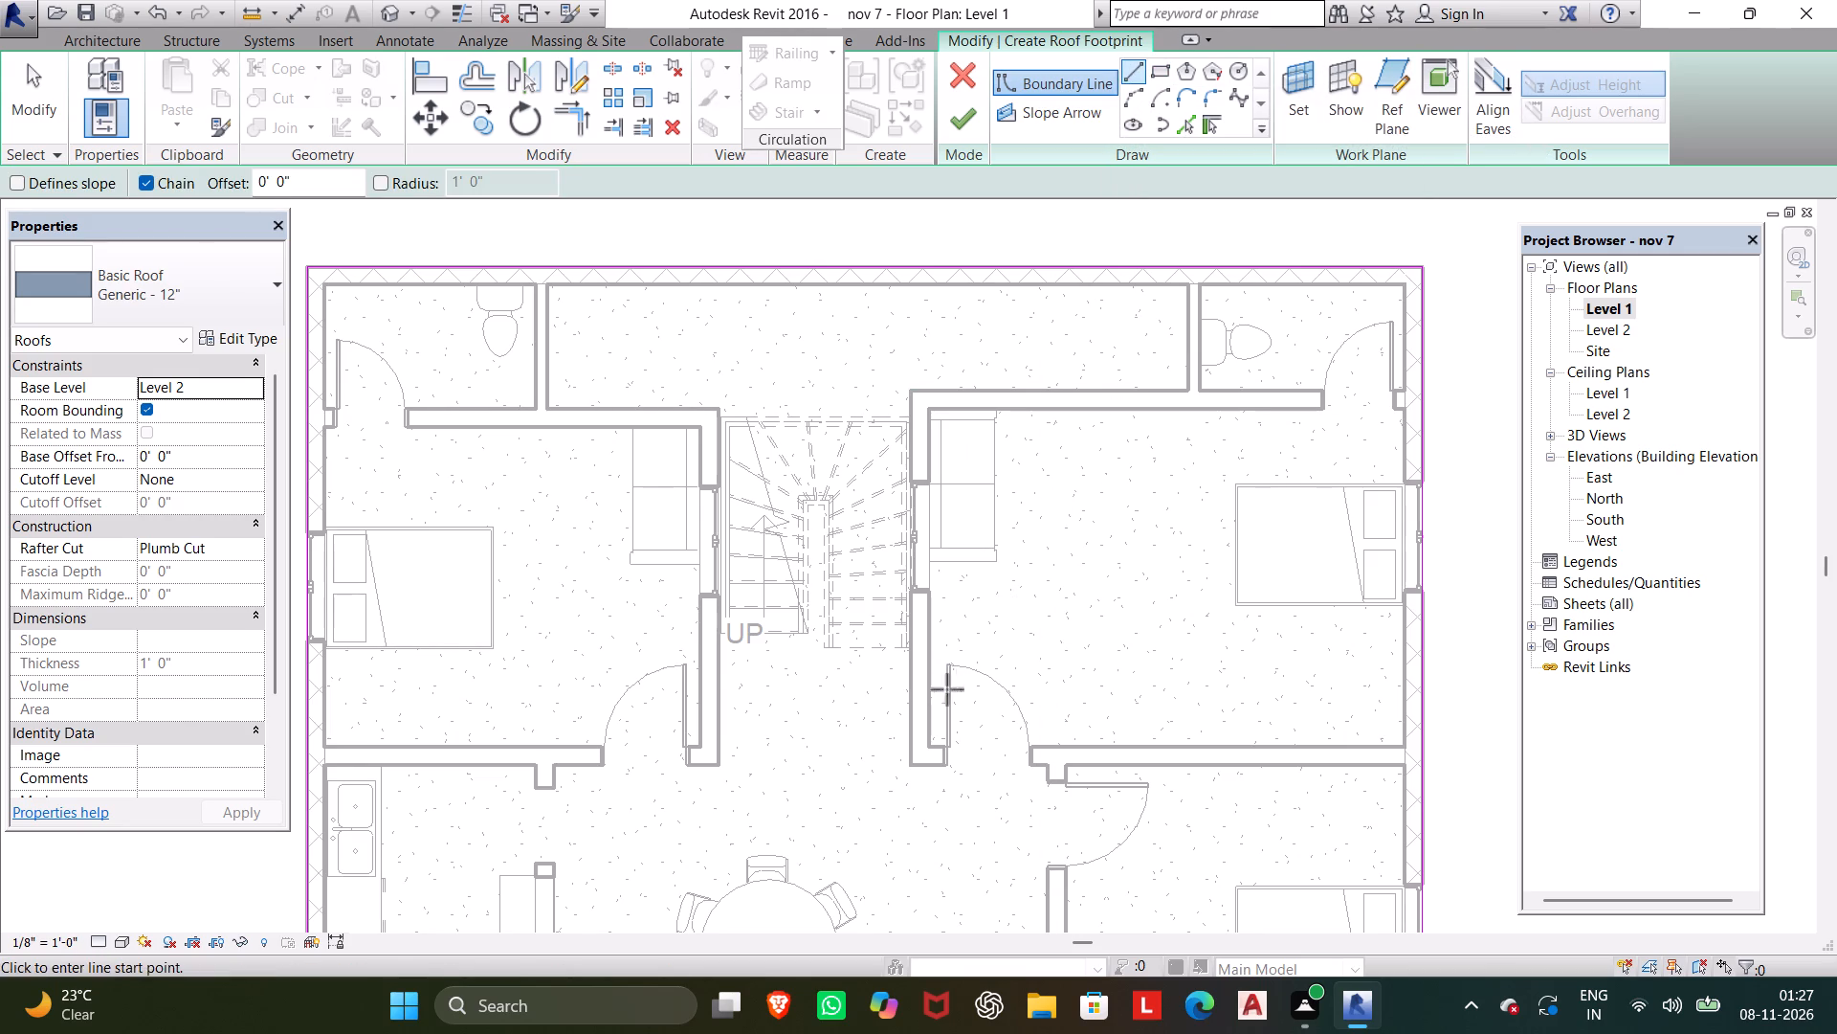
{"action": "scroll", "coordinate": [920, 750], "scroll_direction": "up", "scroll_amount": 4}
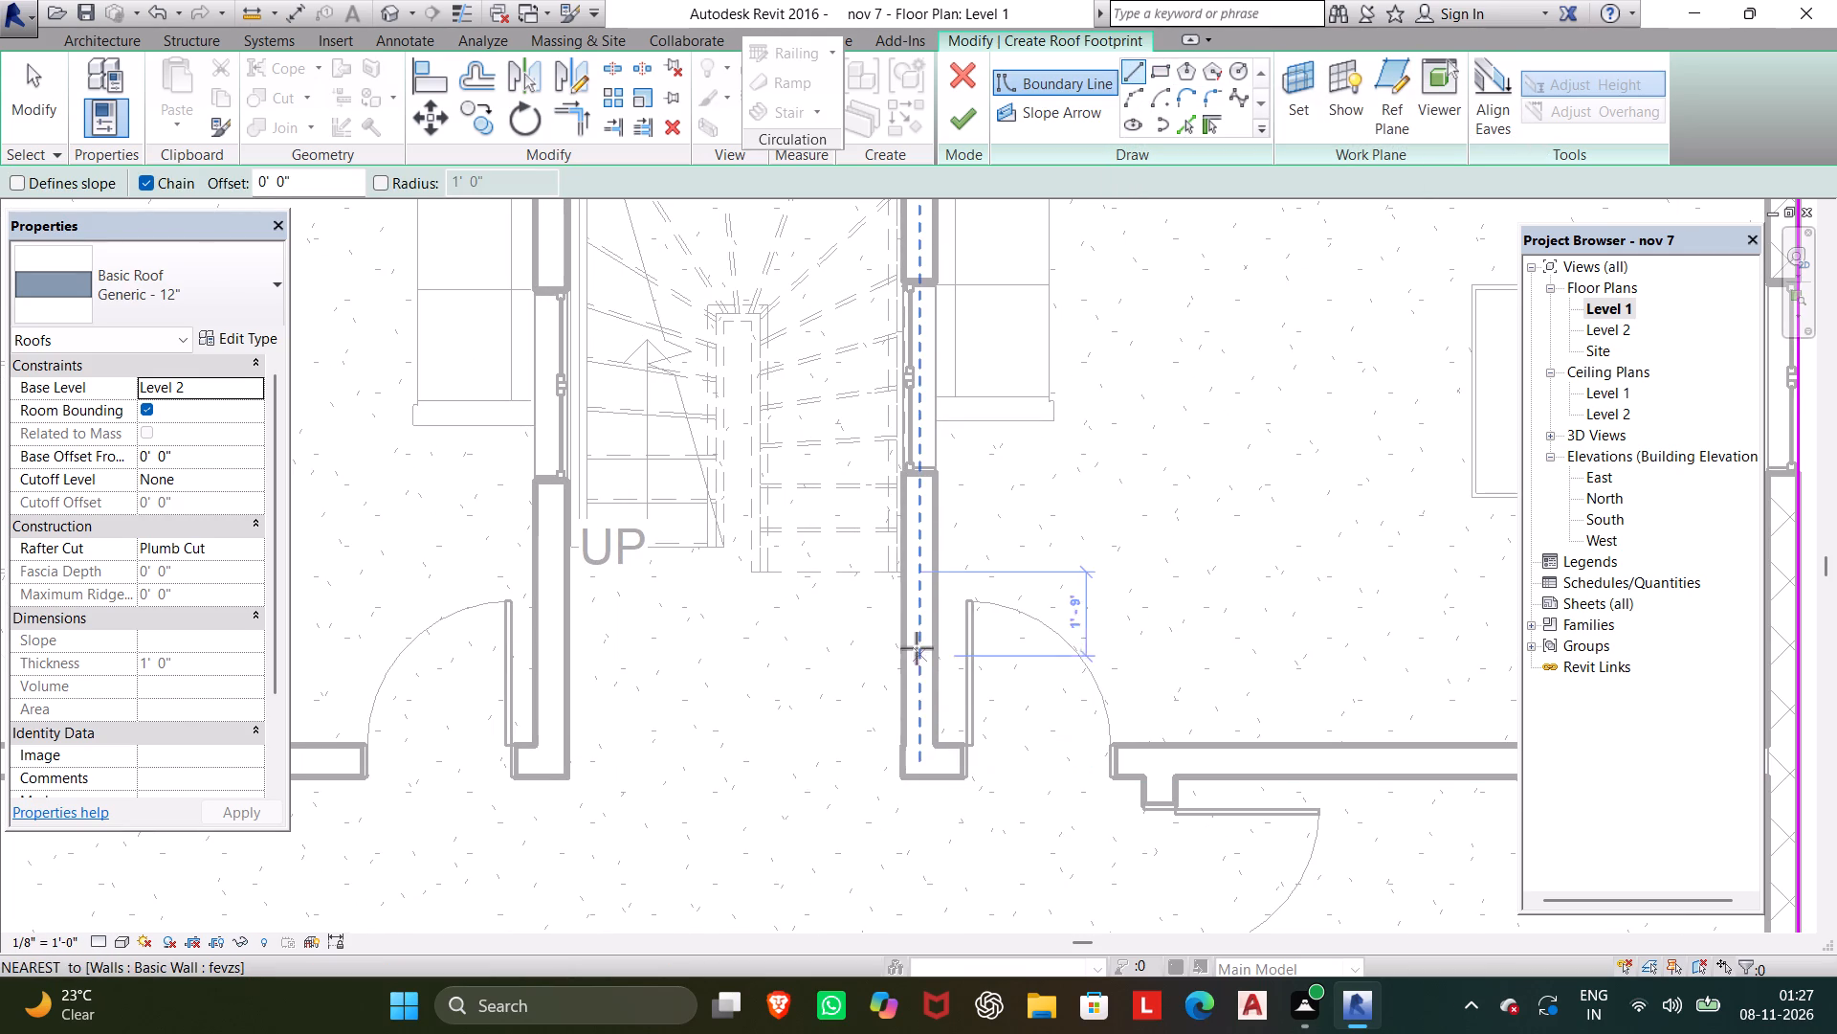
{"action": "left_click", "coordinate": [906, 575]}
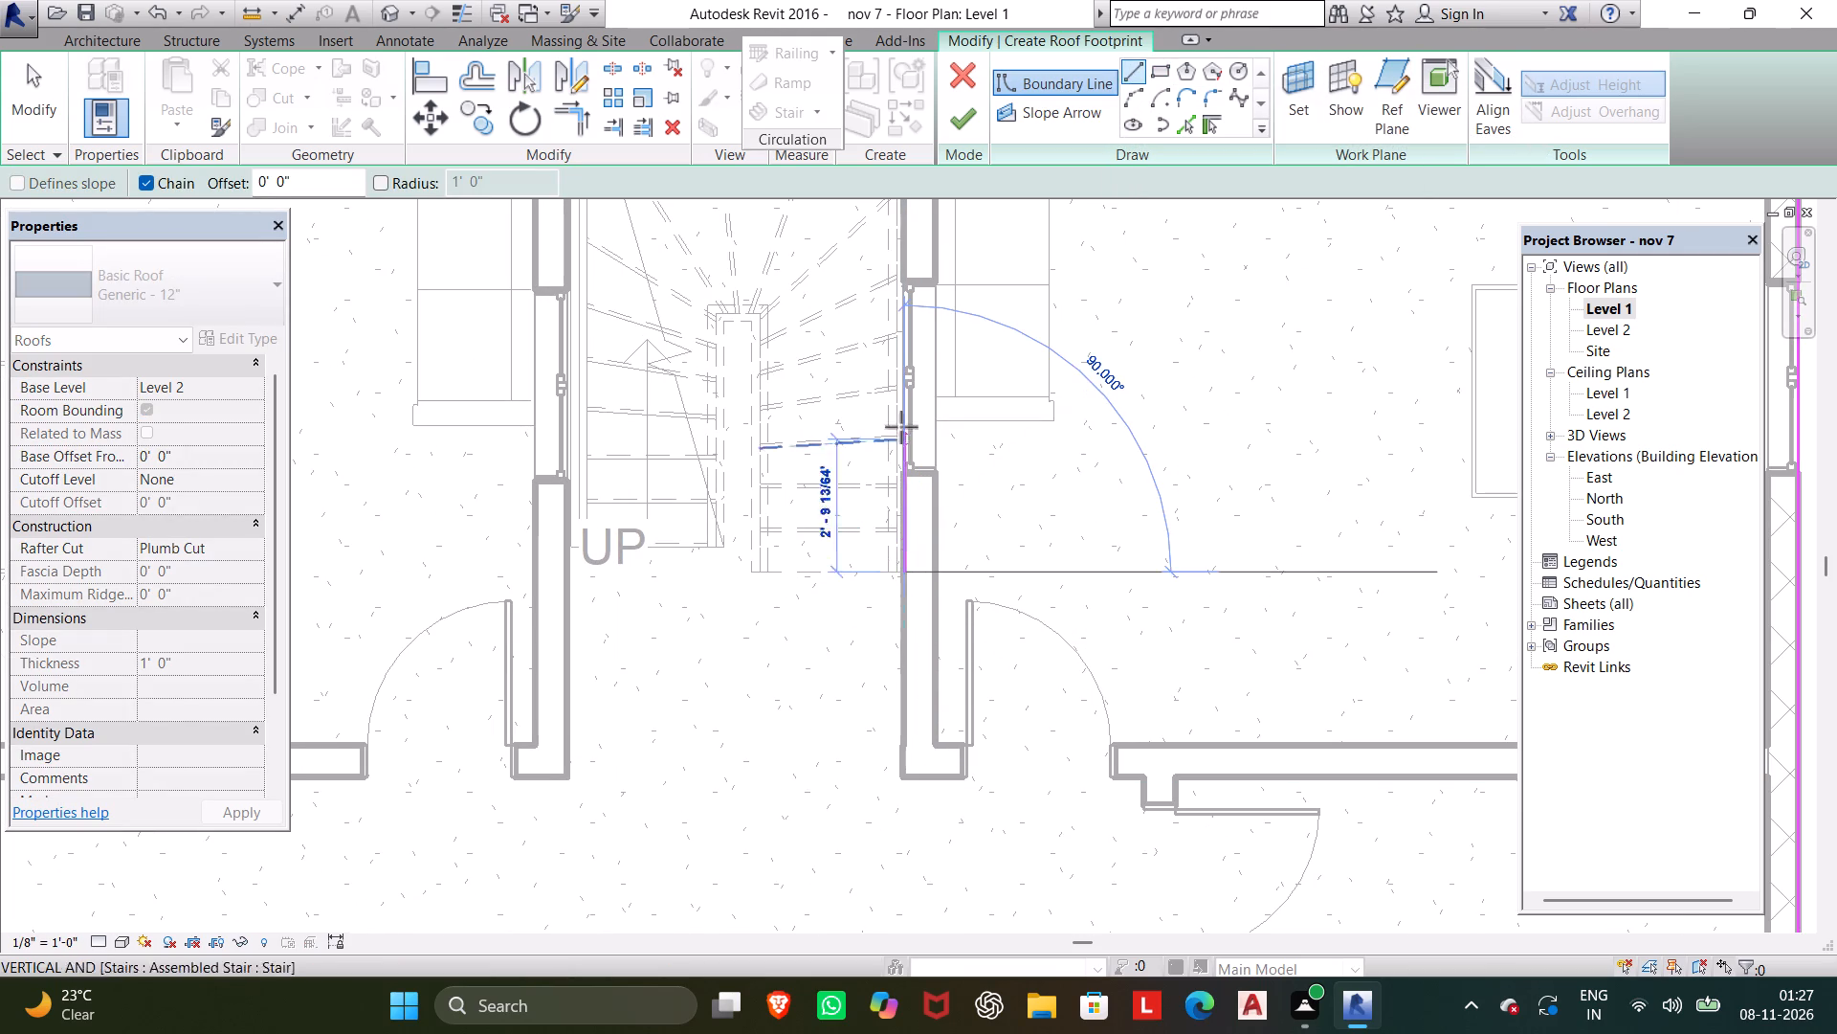
{"action": "middle_click_drag", "start_coordinate": [916, 389], "coordinate": [910, 685]}
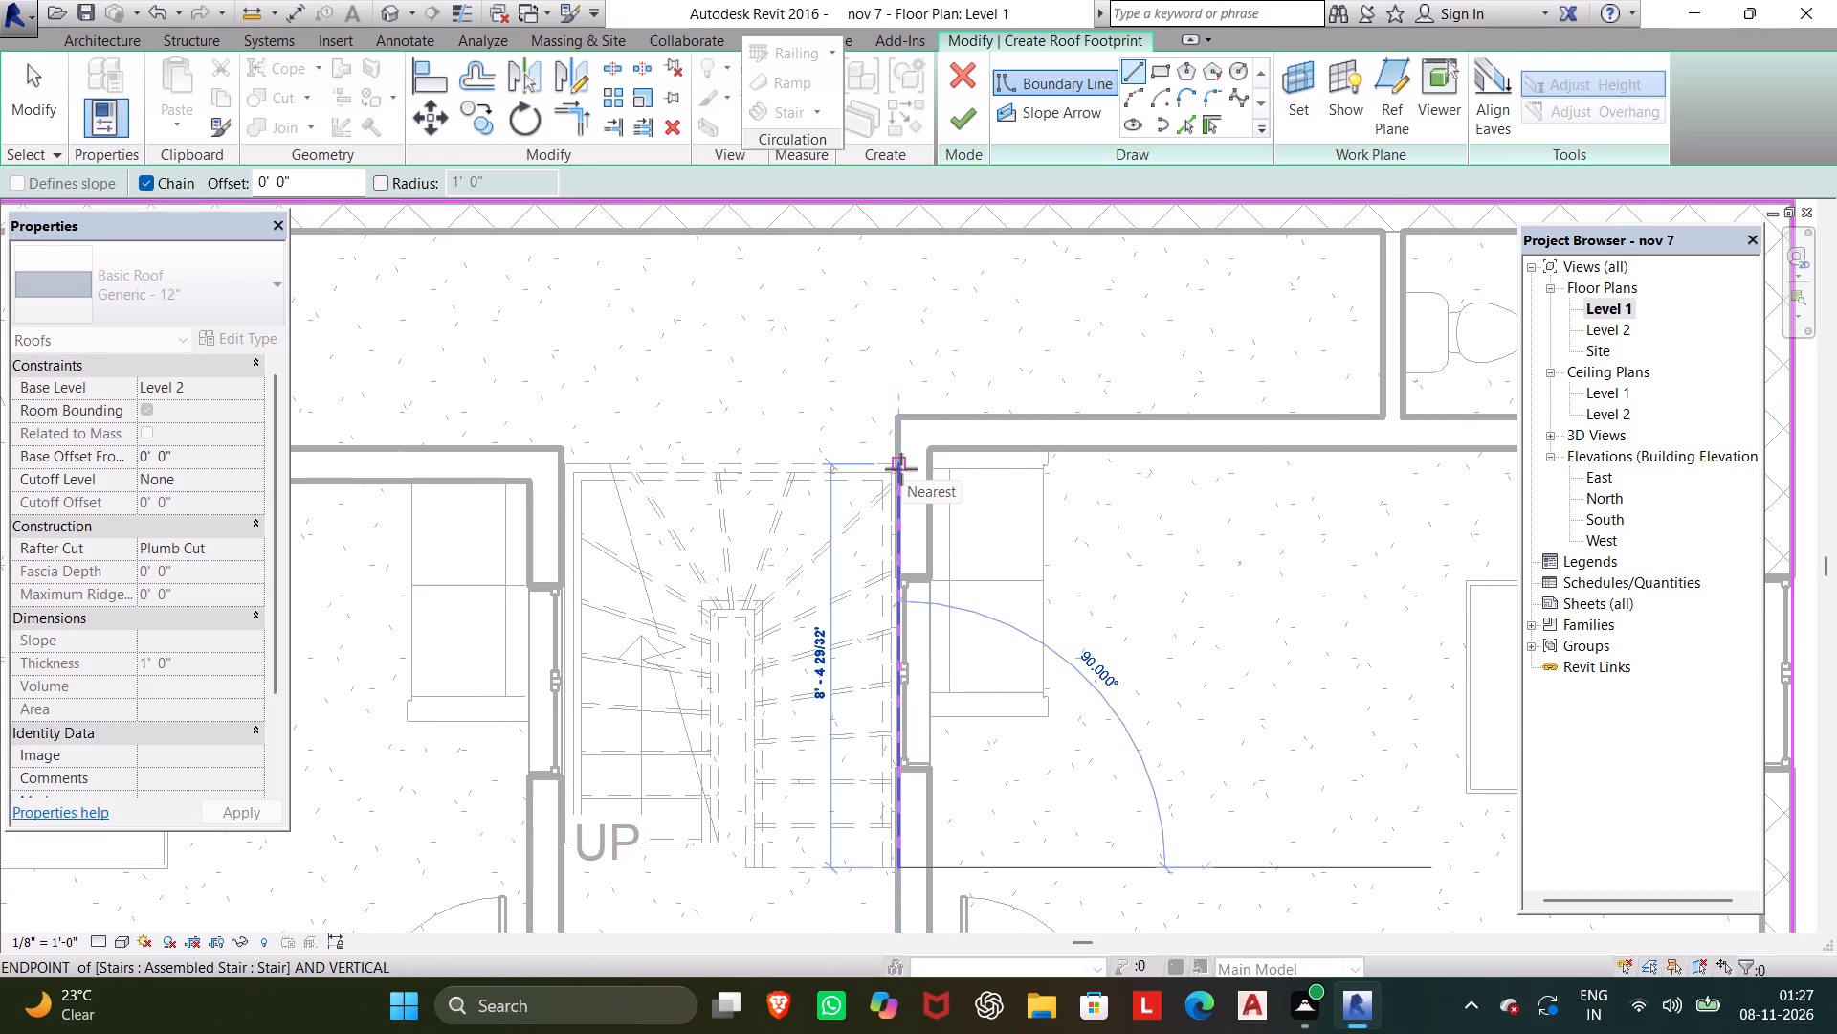
{"action": "left_click", "coordinate": [901, 469]}
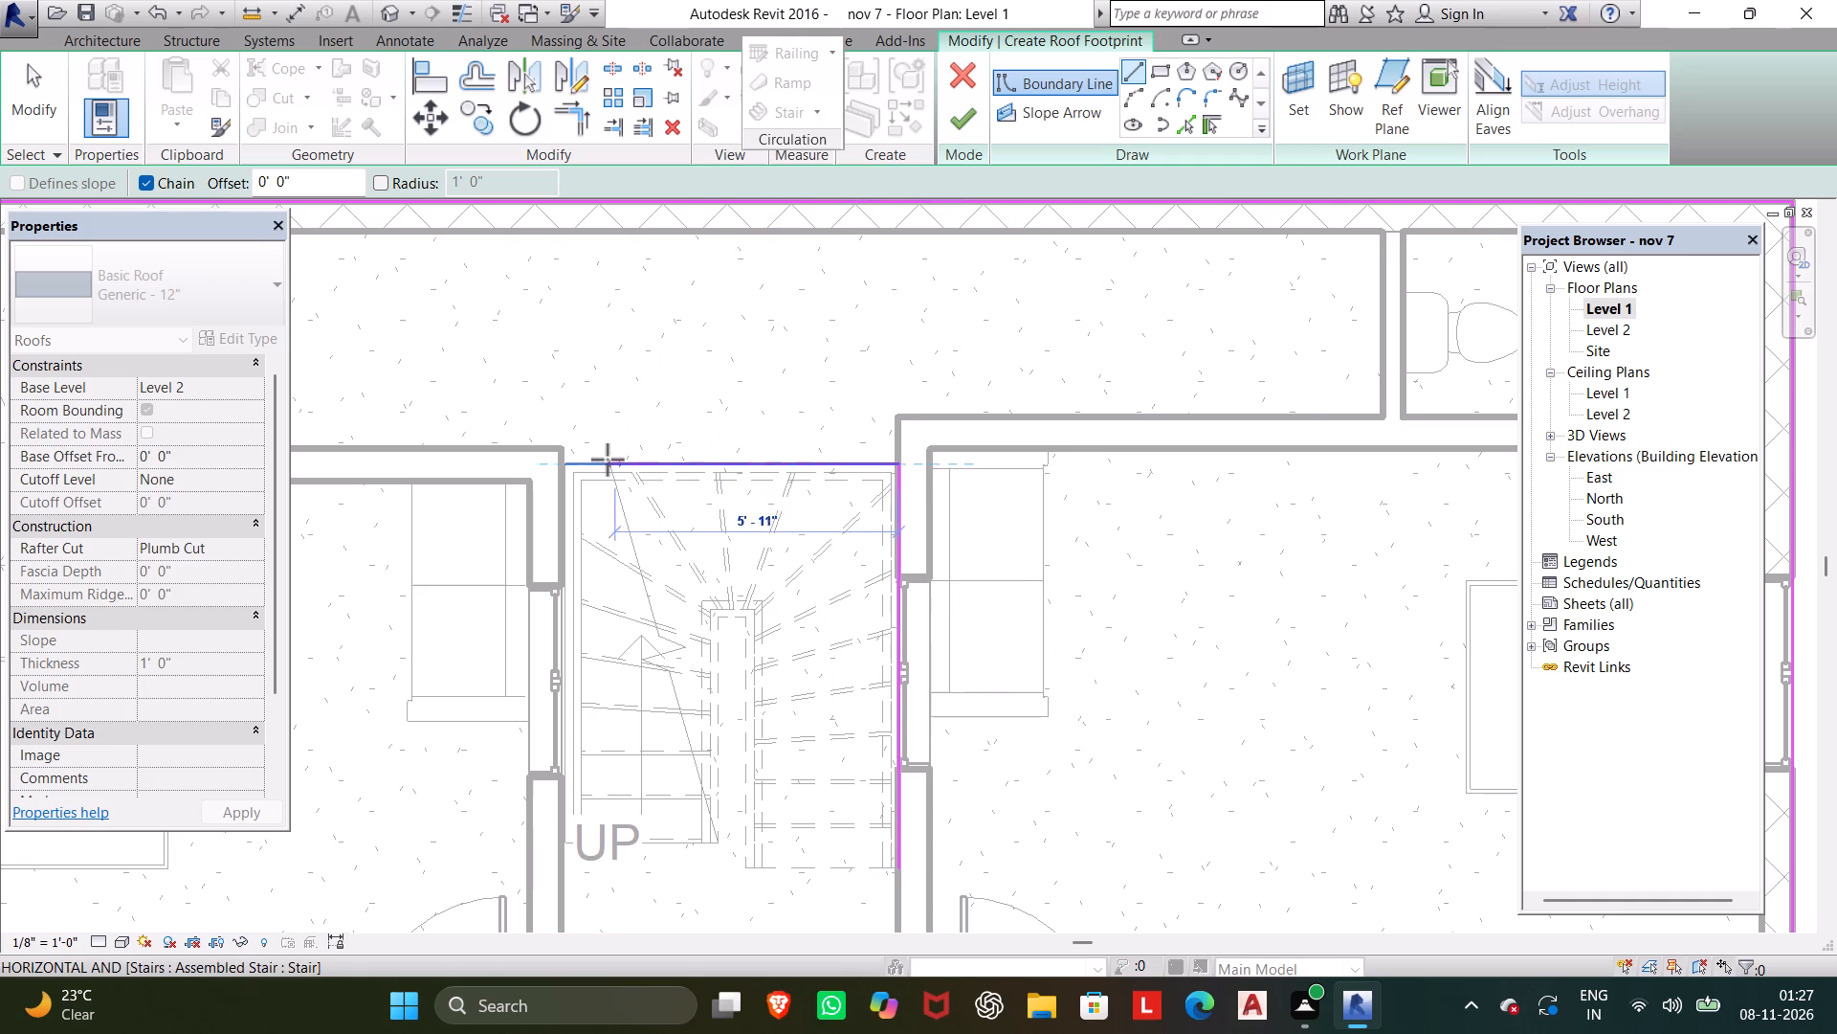
{"action": "left_click", "coordinate": [566, 452]}
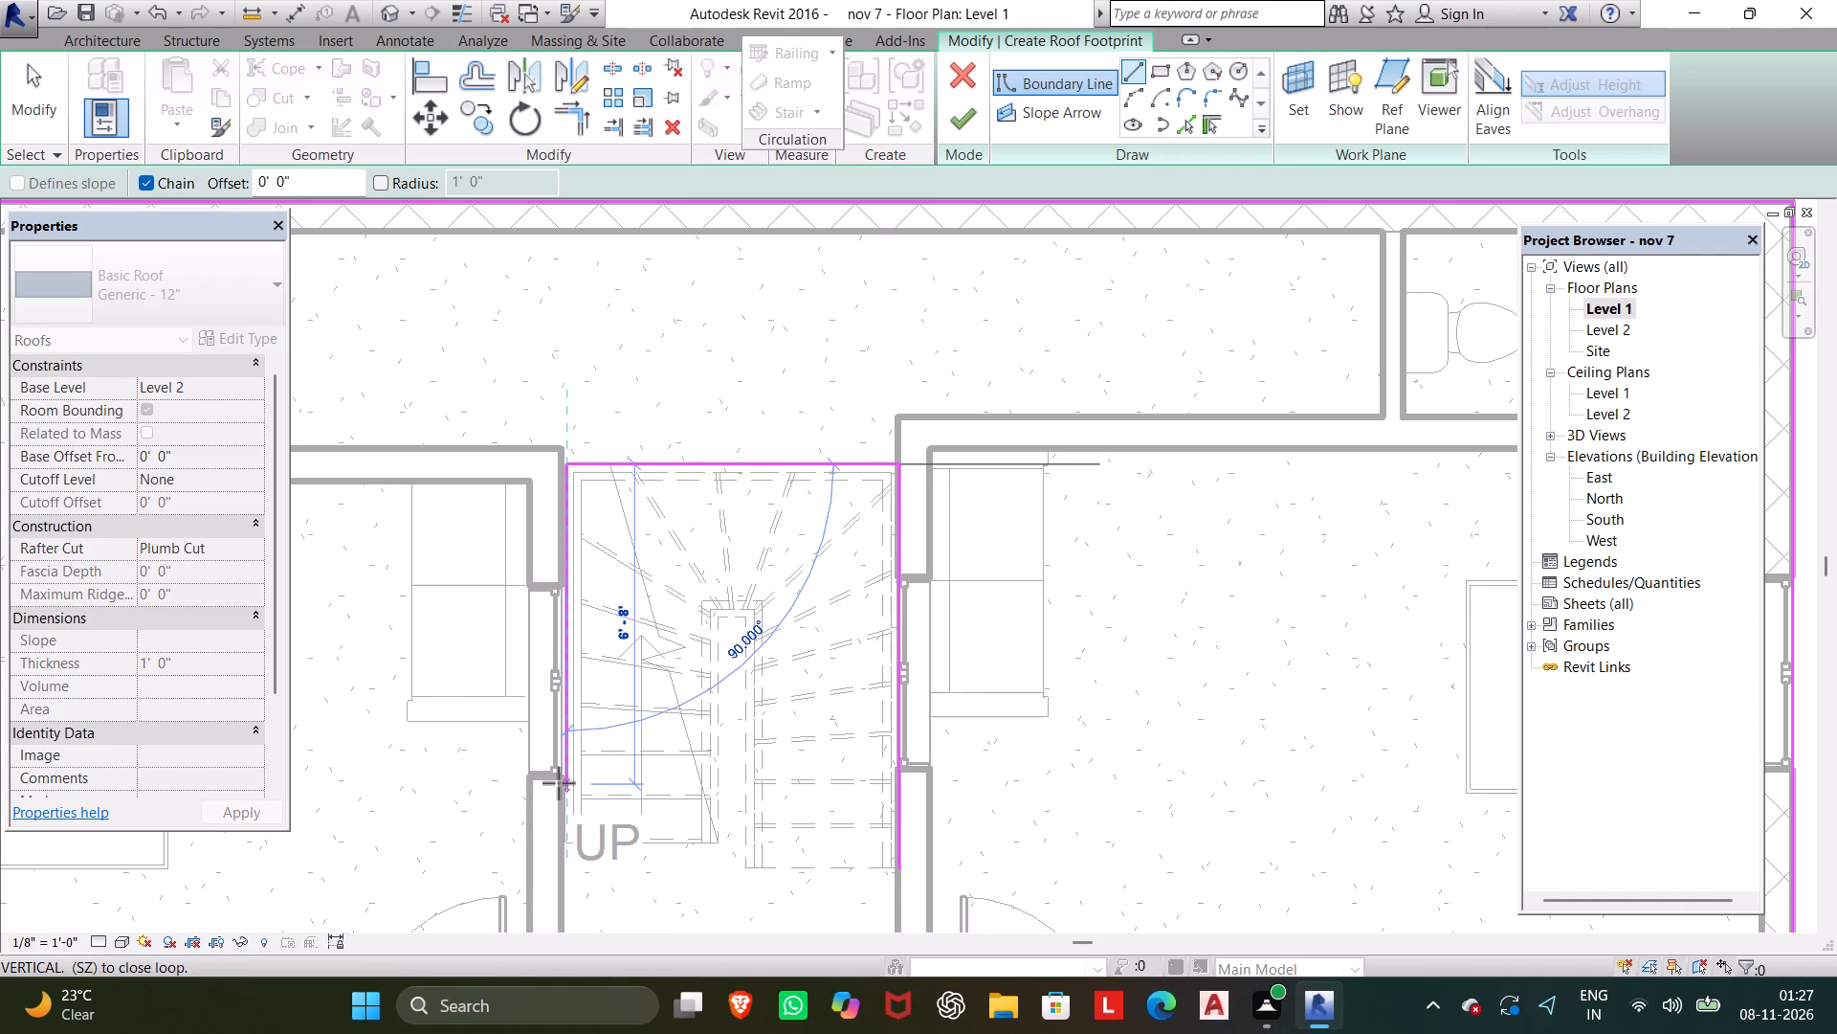
Close the stairwell opening with a line about 12'-6" down the west wall, across to the east wall, and back to the start point.
{"action": "scroll", "coordinate": [538, 777], "scroll_direction": "down", "scroll_amount": 1}
{"action": "middle_click_drag", "start_coordinate": [538, 777], "coordinate": [573, 683]}
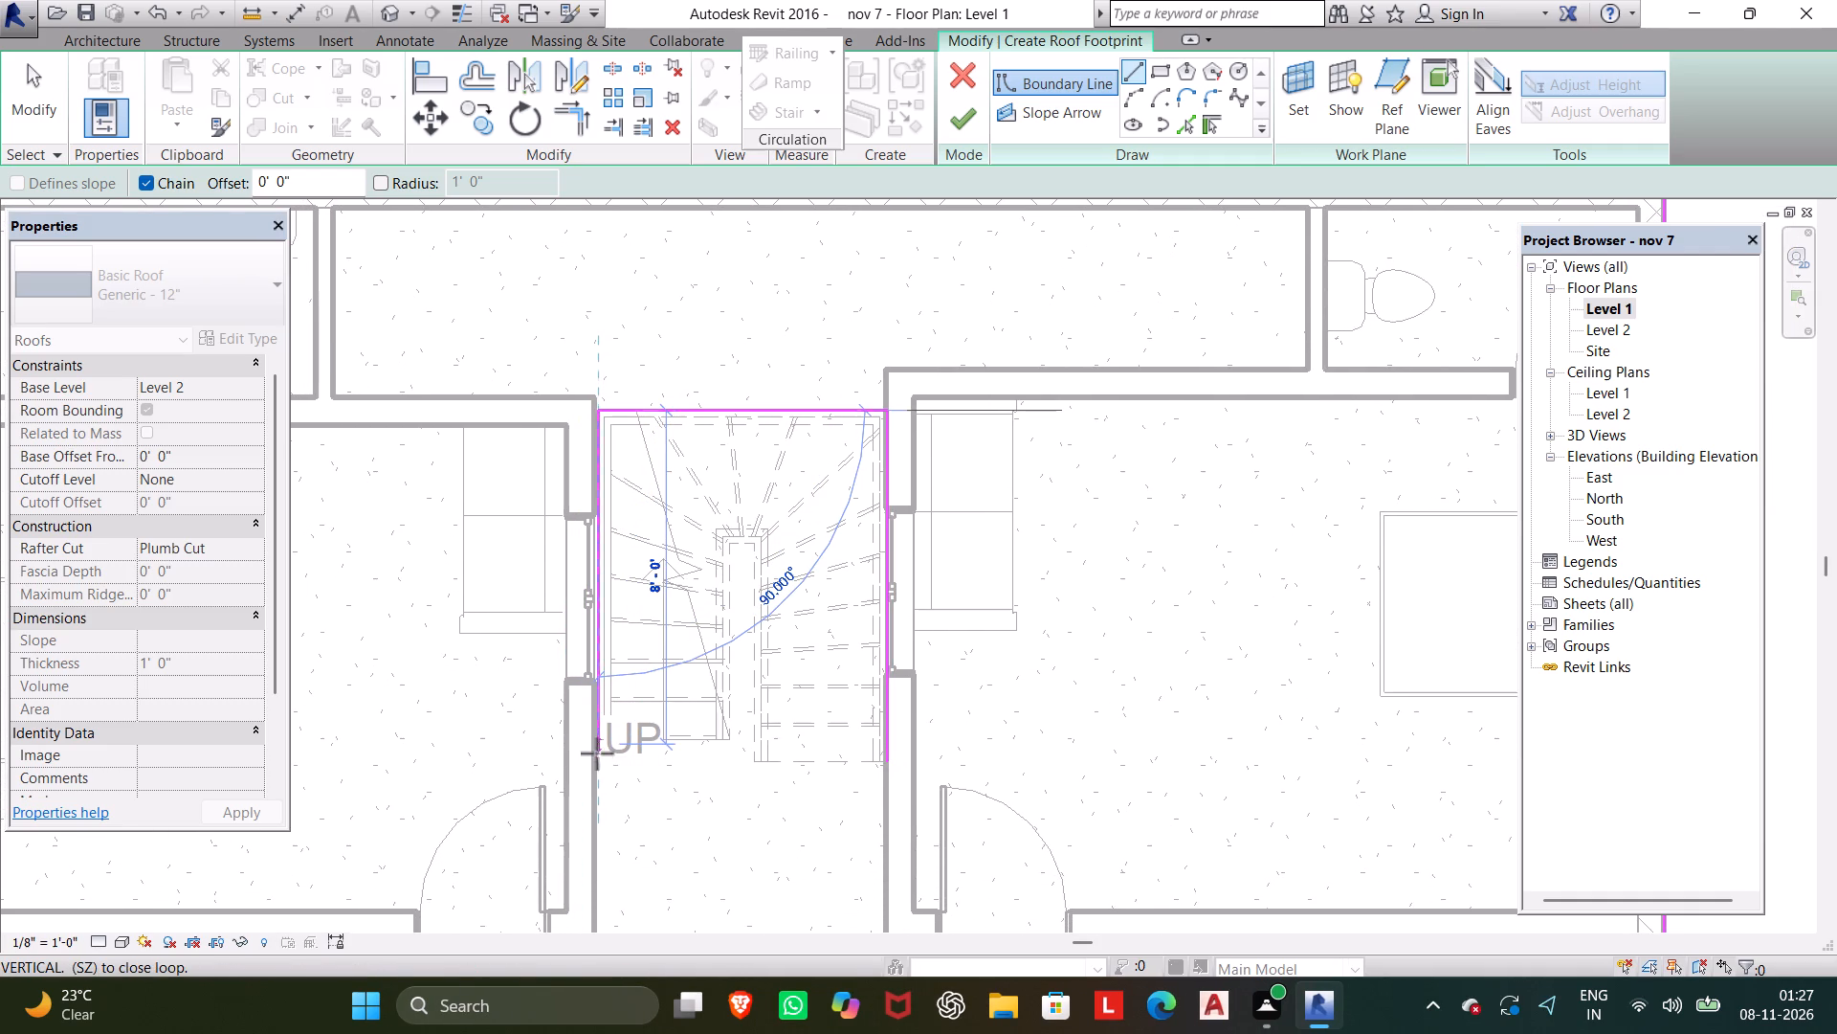
{"action": "middle_click_drag", "start_coordinate": [578, 771], "coordinate": [651, 641]}
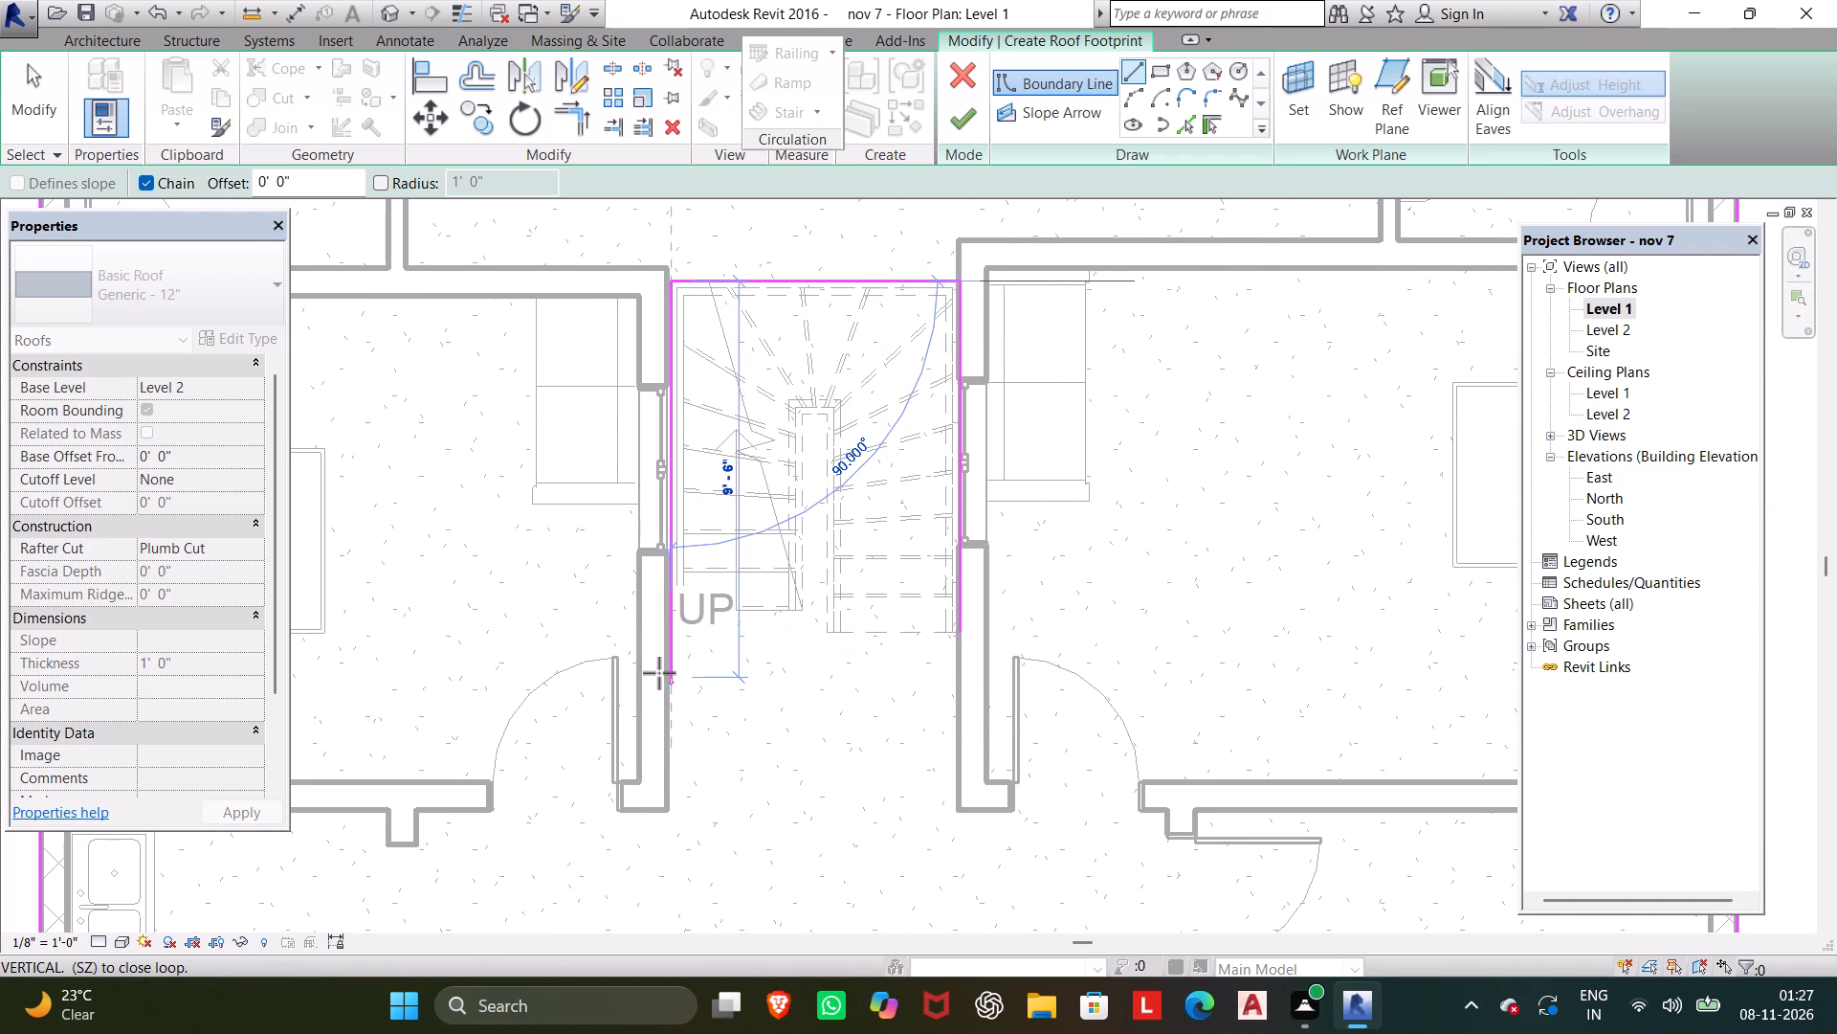
{"action": "left_click", "coordinate": [658, 804]}
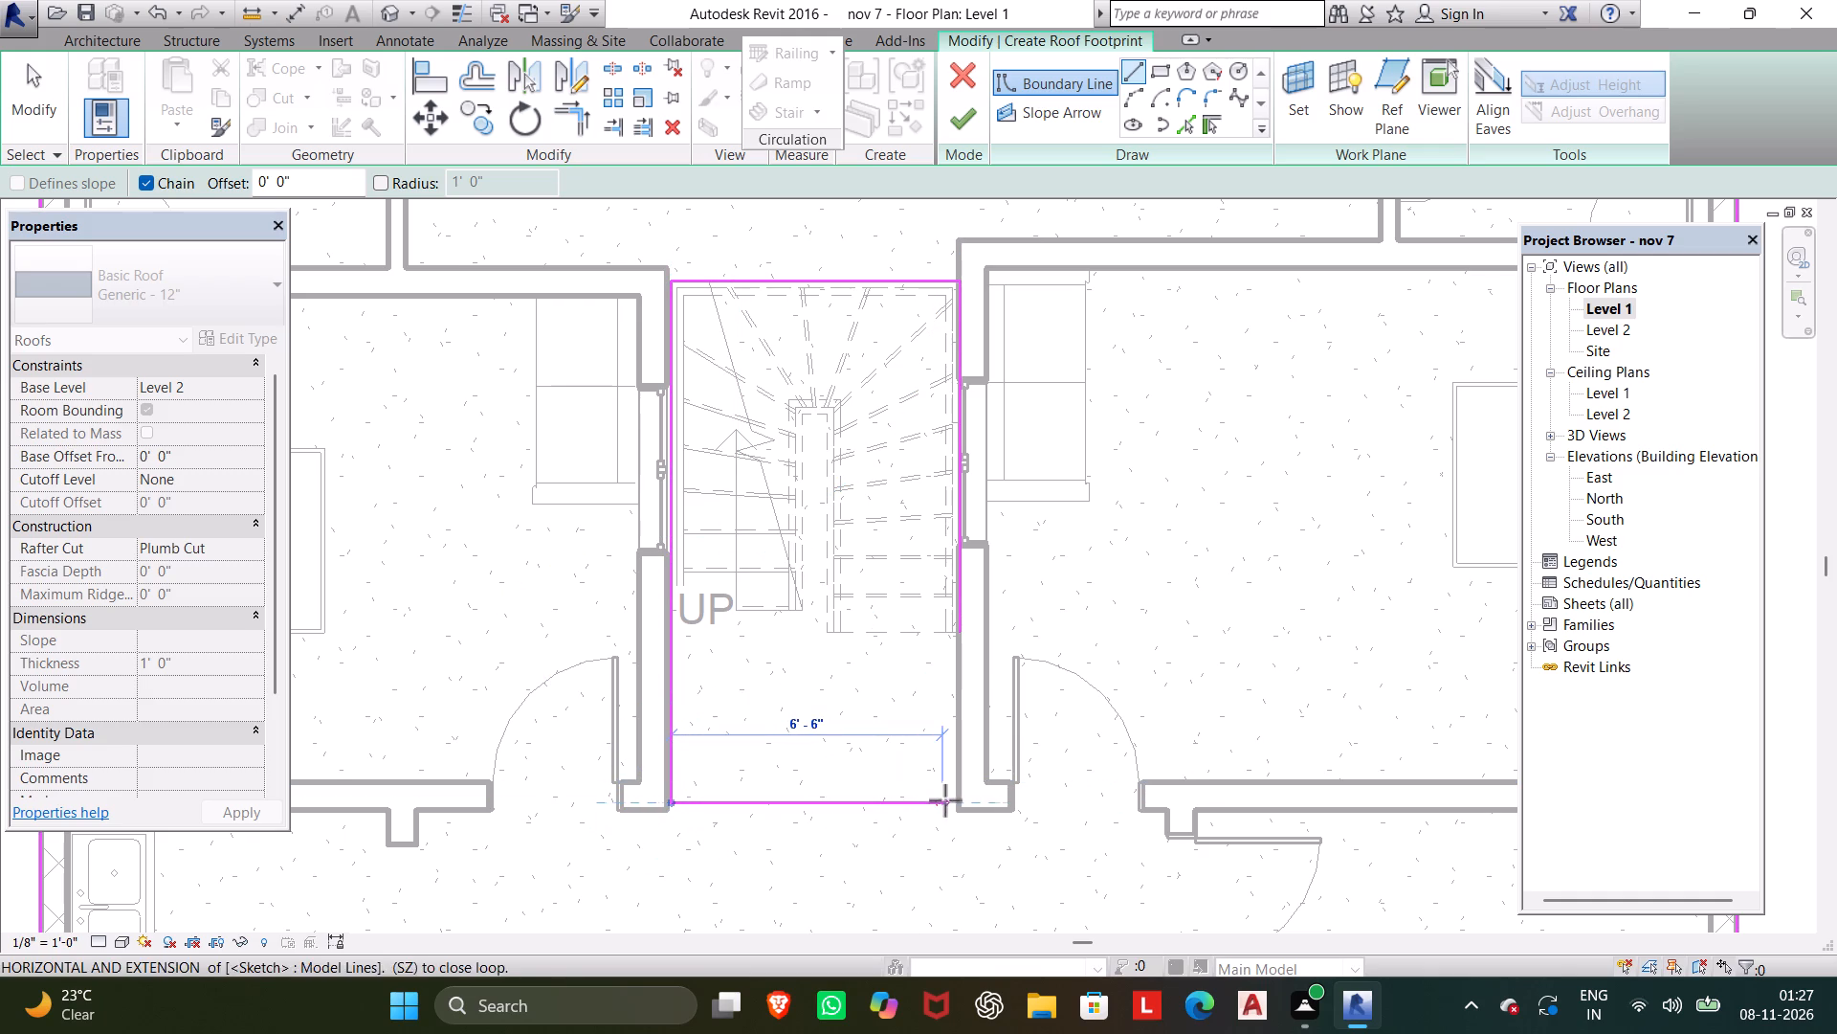
{"action": "left_click_drag", "start_coordinate": [953, 802], "coordinate": [953, 787]}
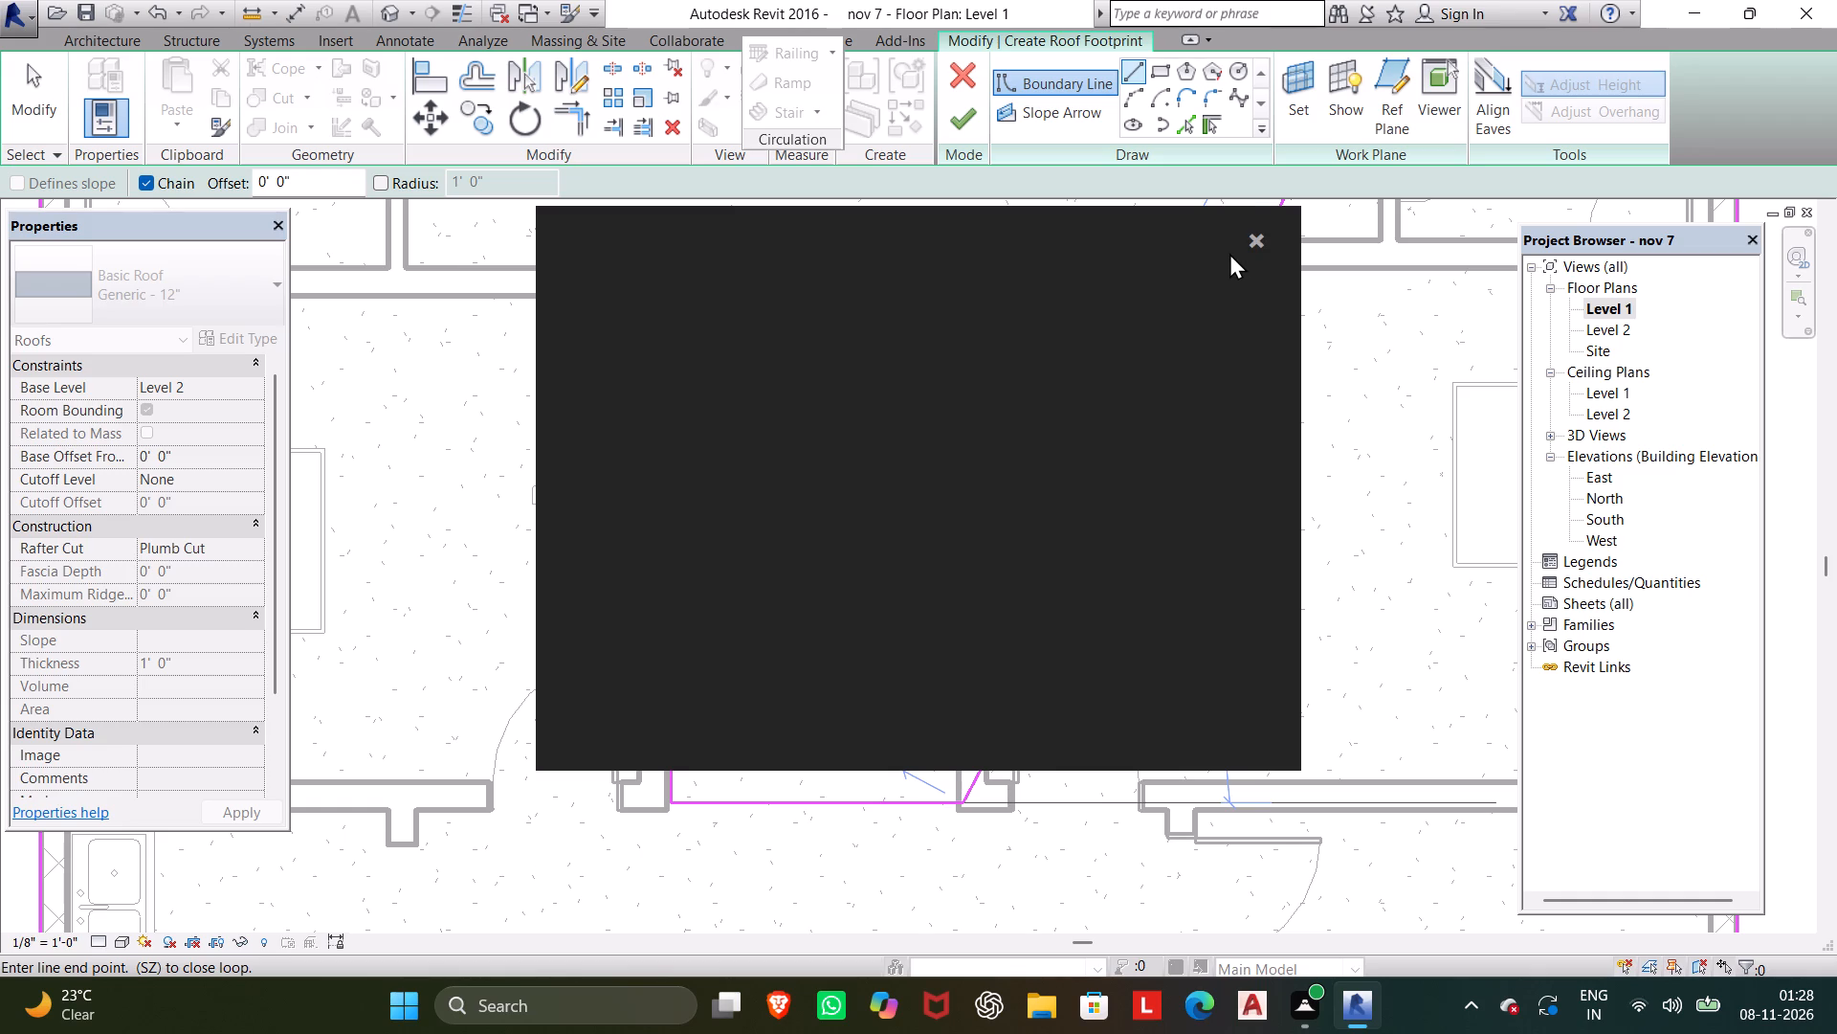
{"action": "left_click", "coordinate": [1249, 236]}
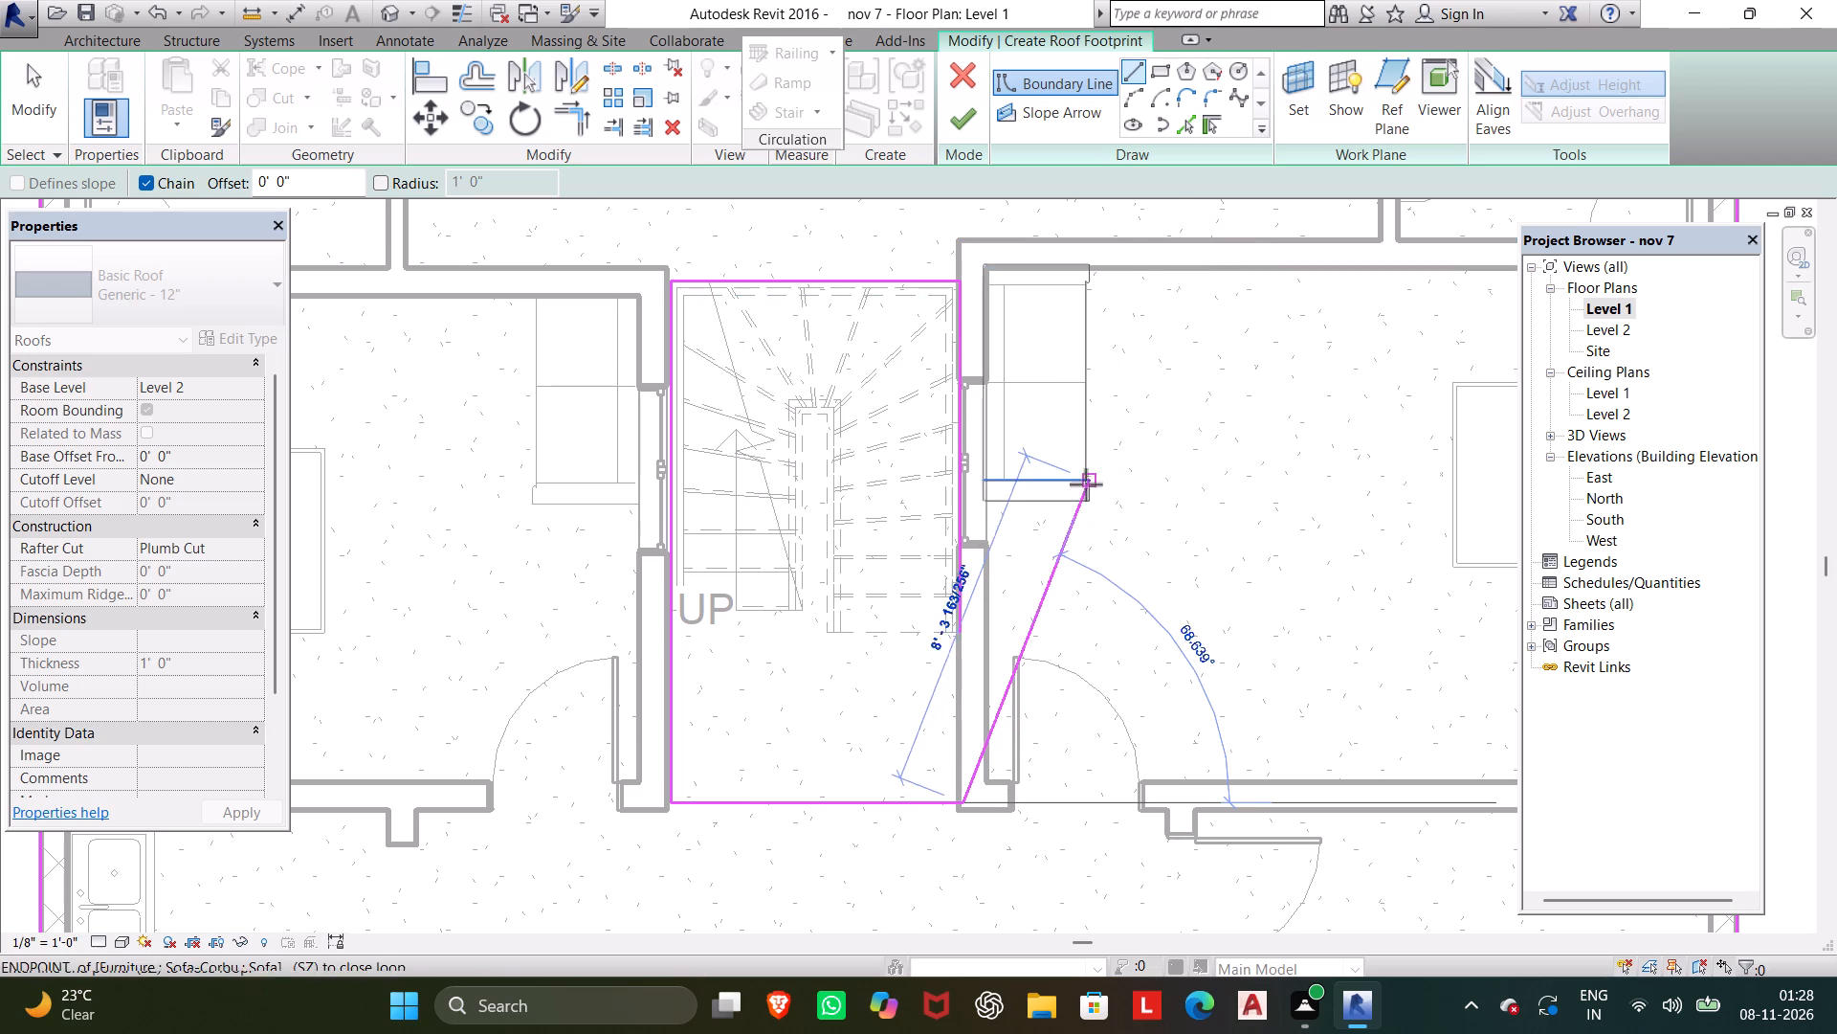
{"action": "scroll", "coordinate": [938, 671], "scroll_direction": "up", "scroll_amount": 3}
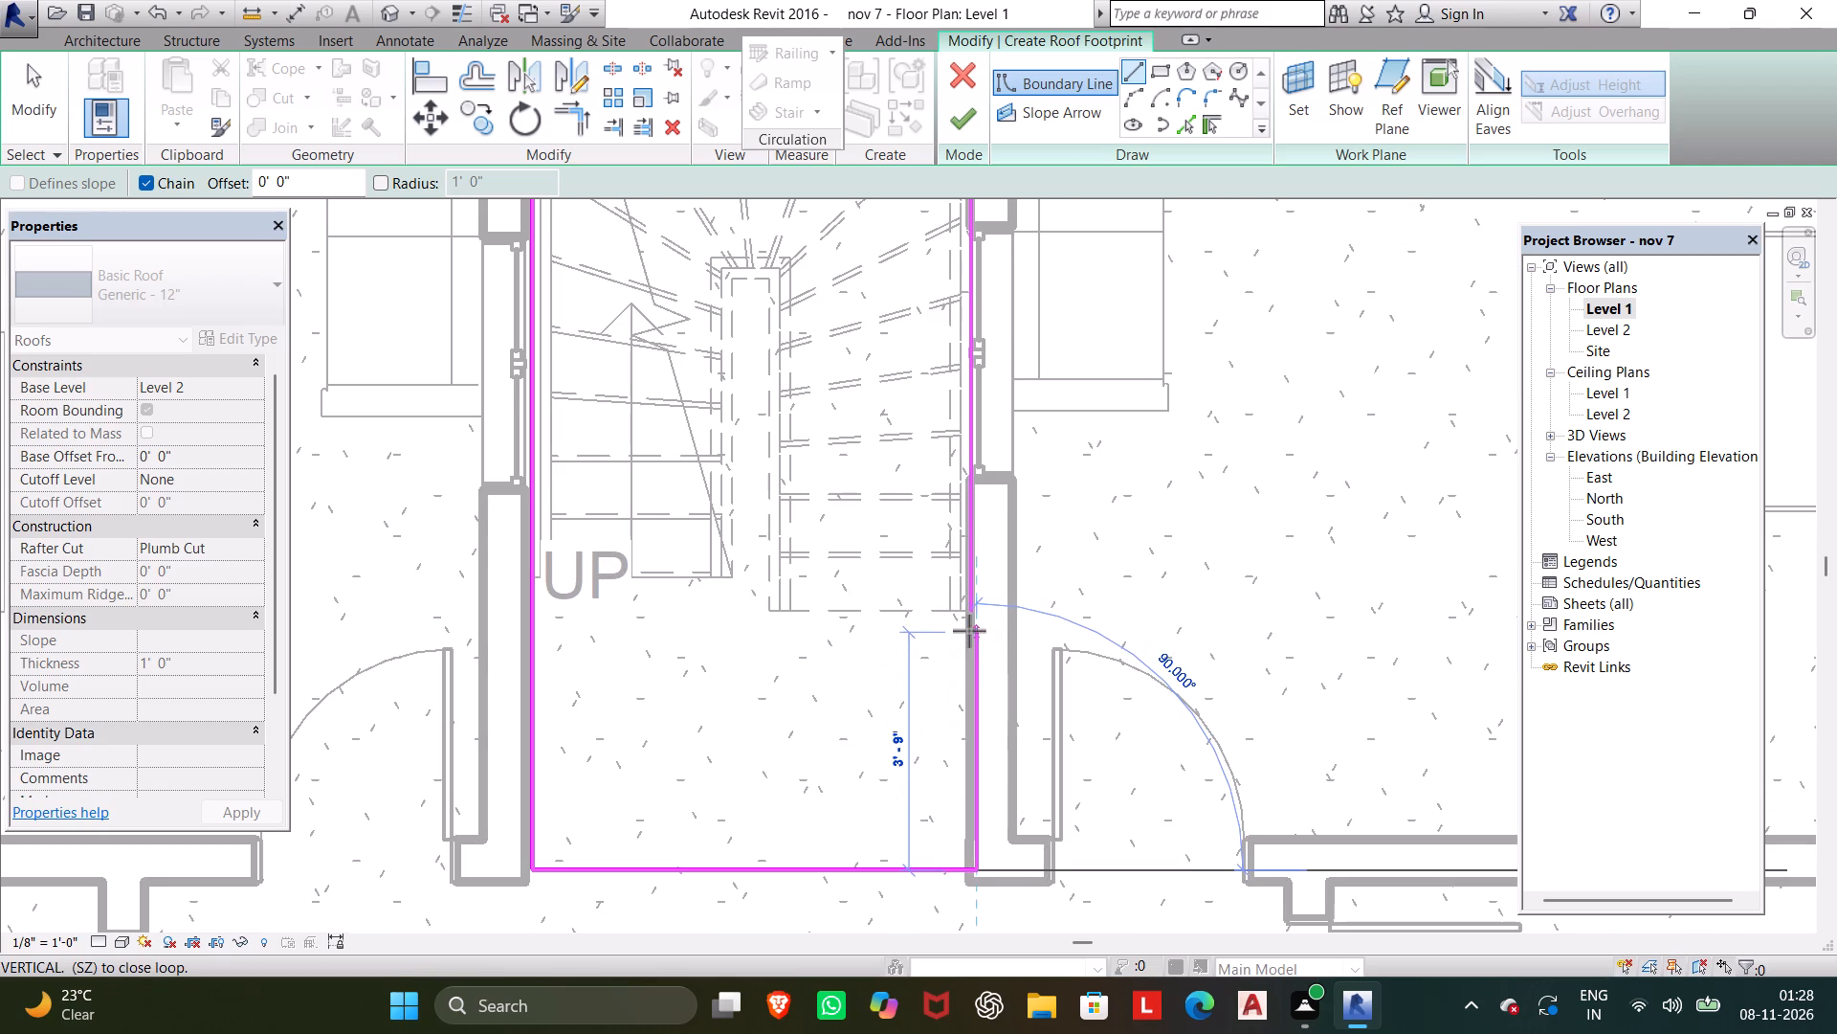
{"action": "scroll", "coordinate": [969, 615], "scroll_direction": "up", "scroll_amount": 5}
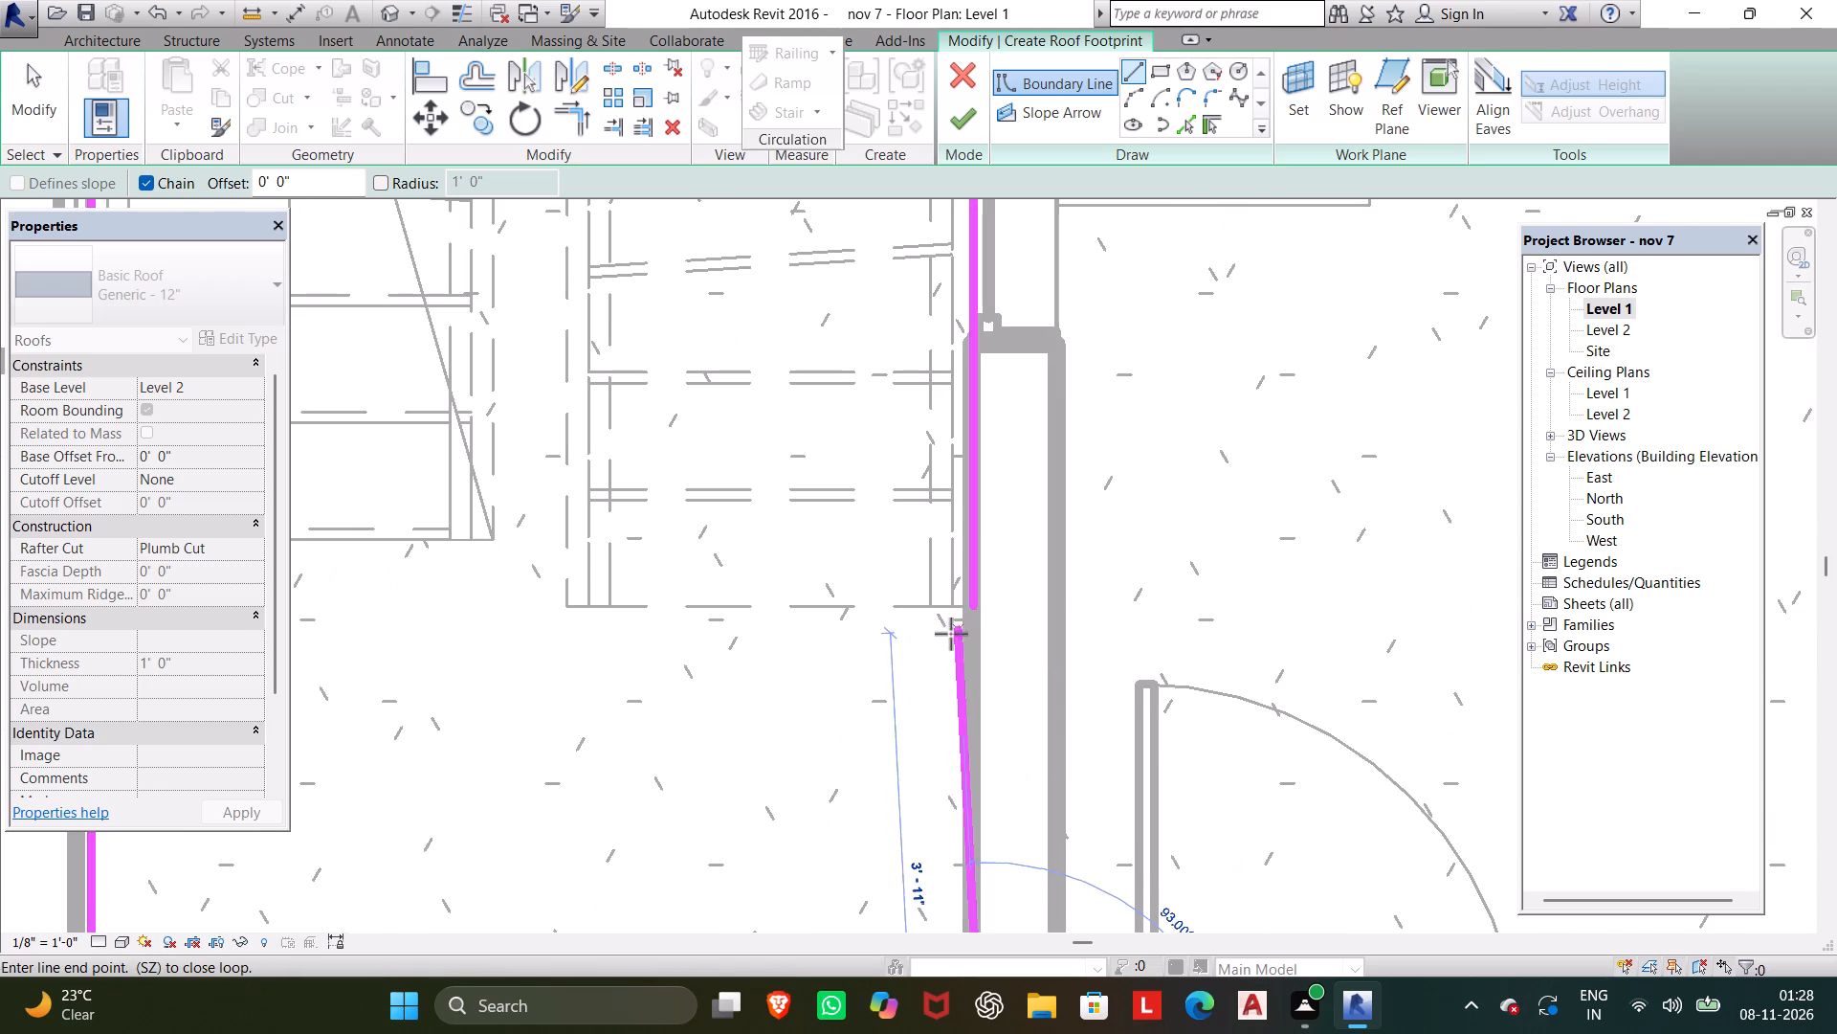
{"action": "left_click", "coordinate": [963, 614]}
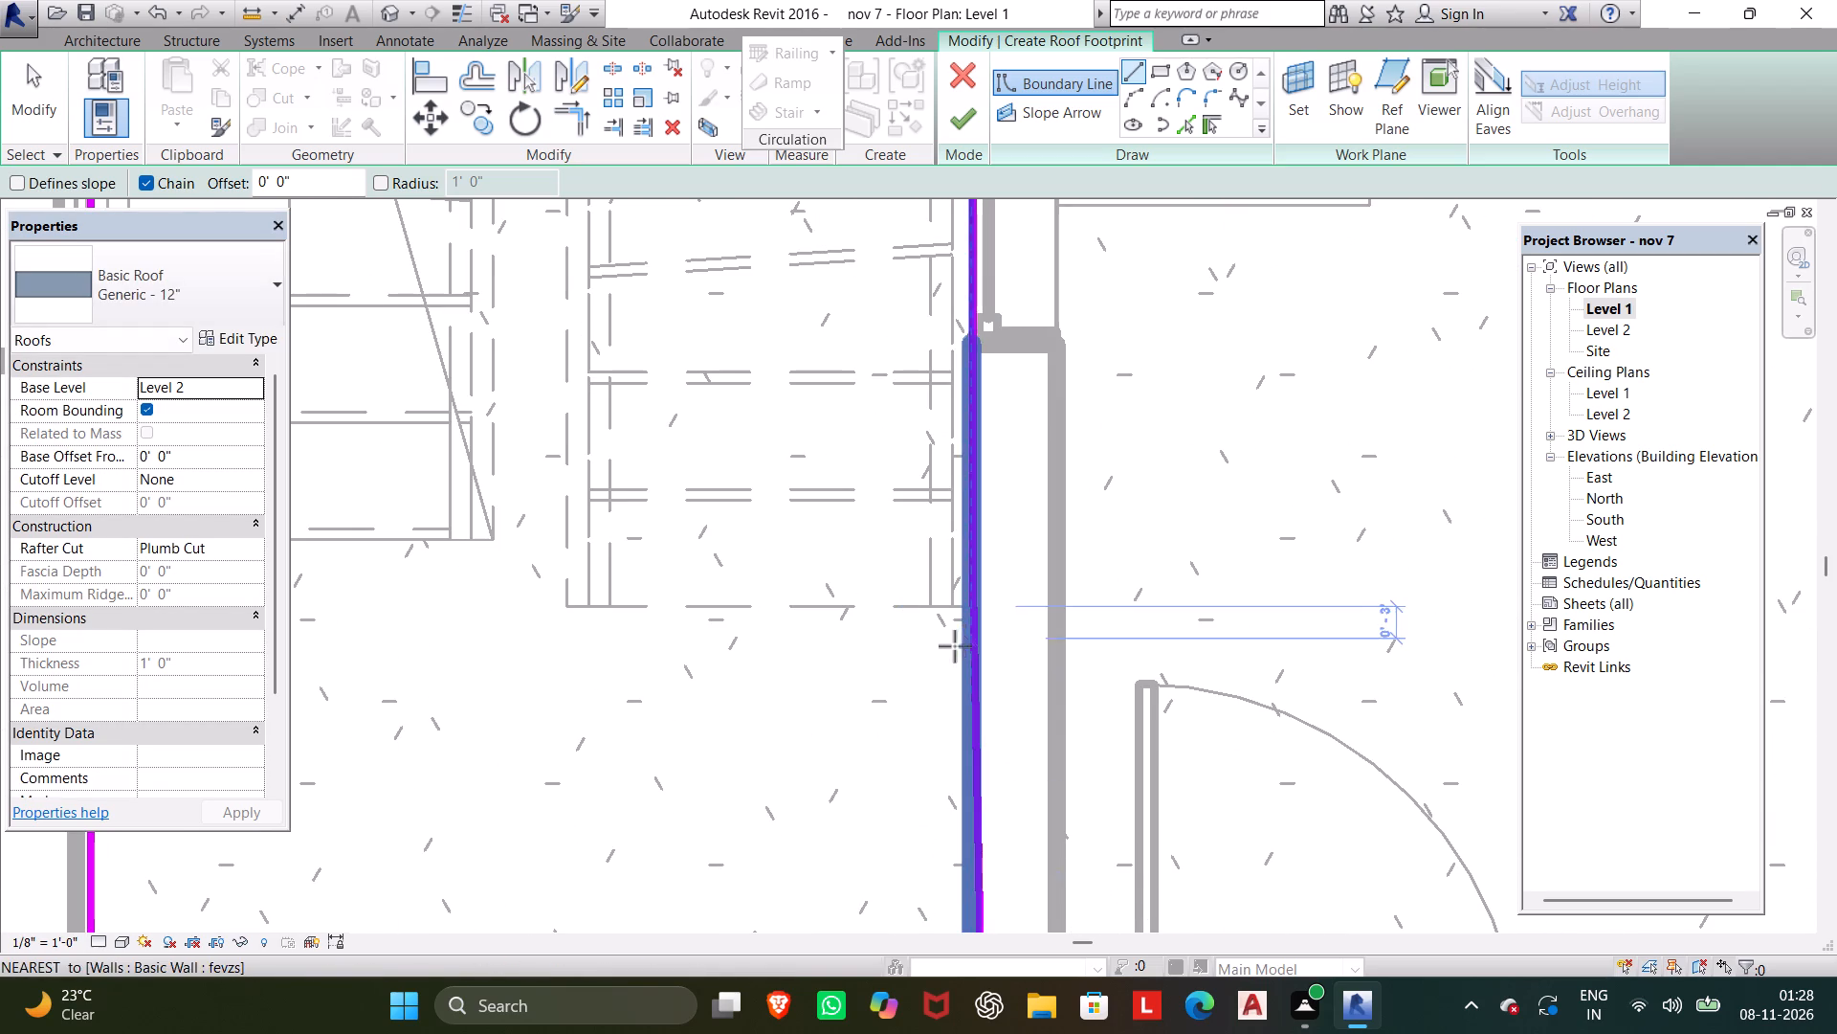
{"action": "key", "text": "Escape"}
{"action": "key", "text": "Escape"}
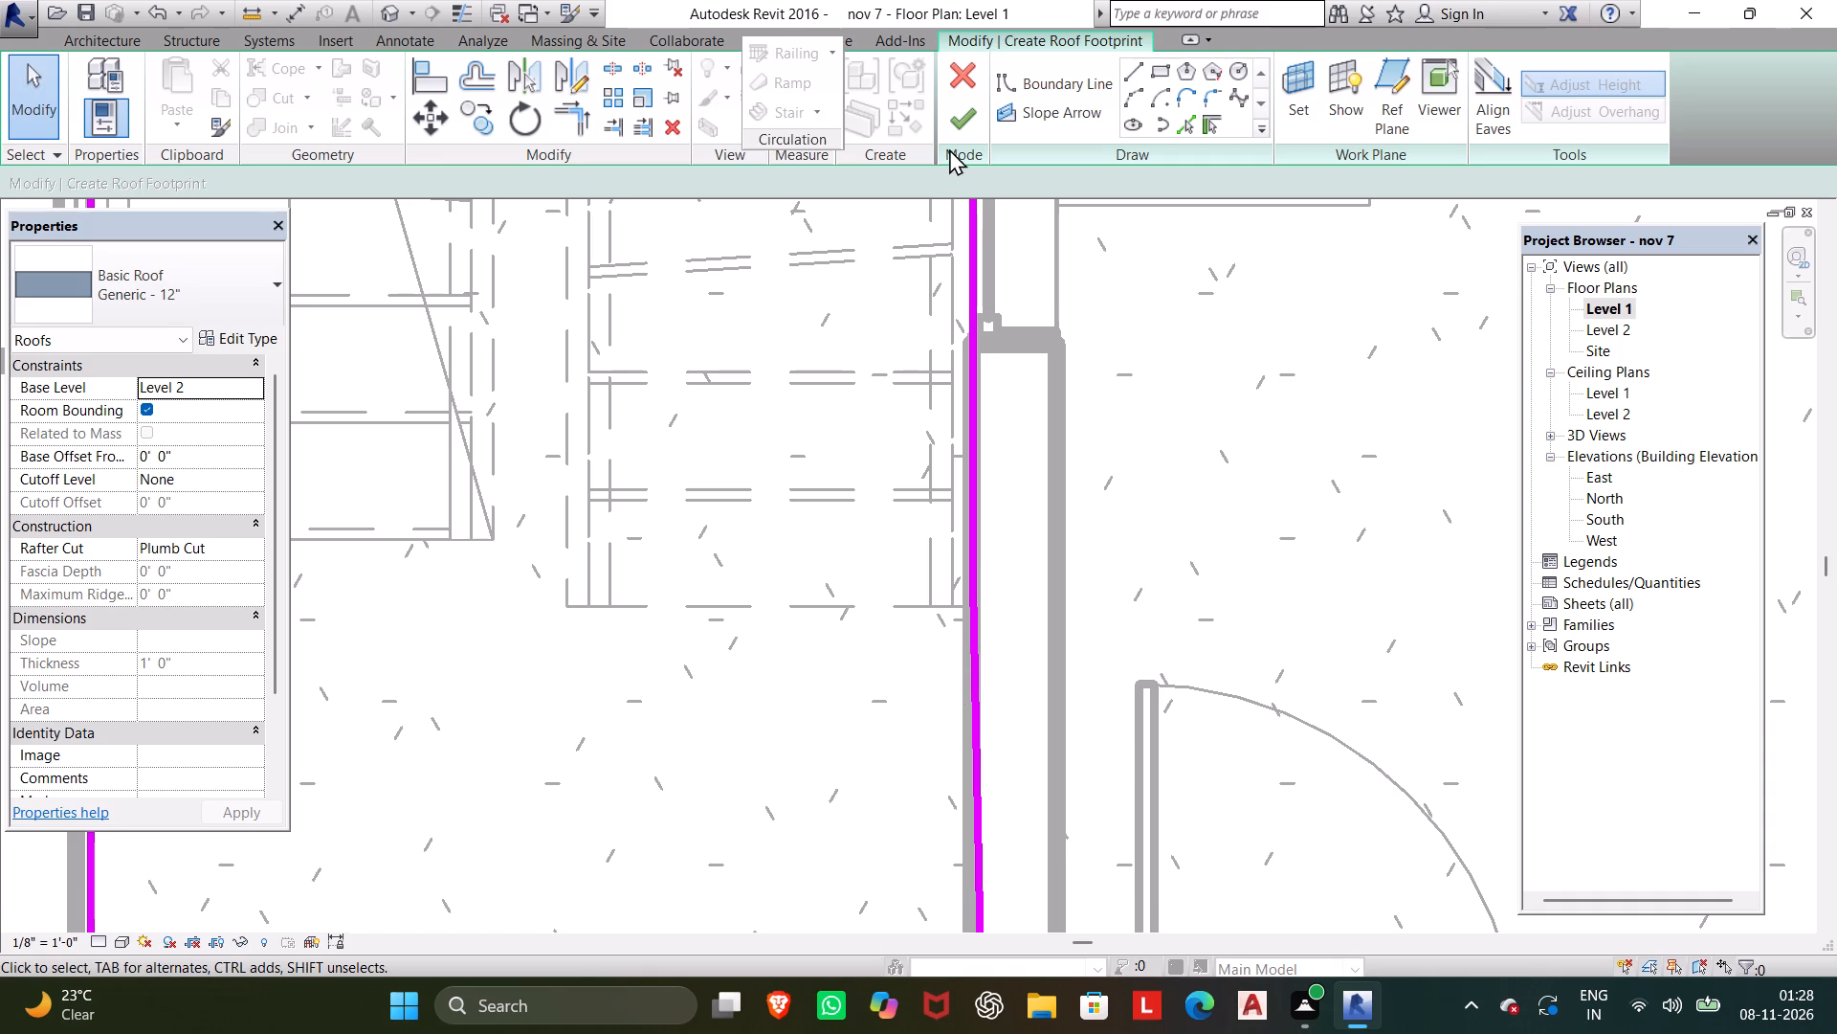
Finish the roof with the highlighted walls attached, unjoining the conflicting wall and roof and deleting the curtain wall mullion elements in error.
{"action": "left_click", "coordinate": [962, 126]}
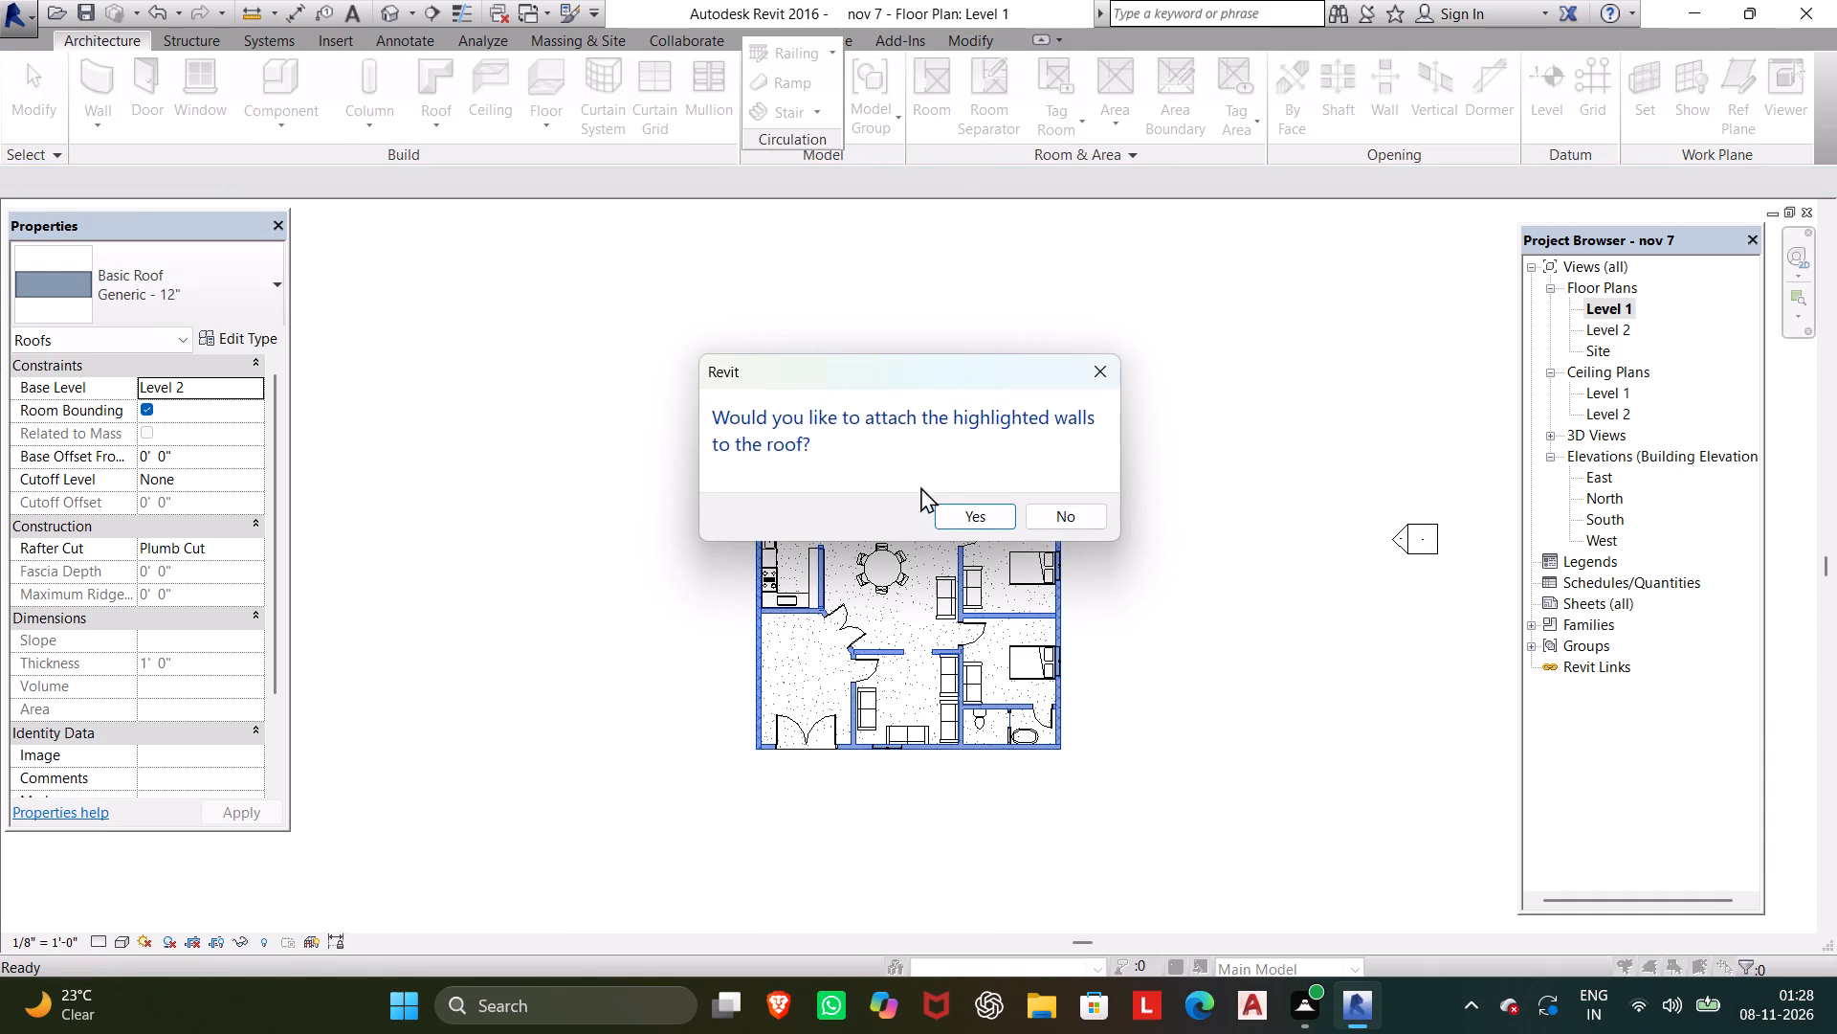
{"action": "left_click", "coordinate": [973, 507]}
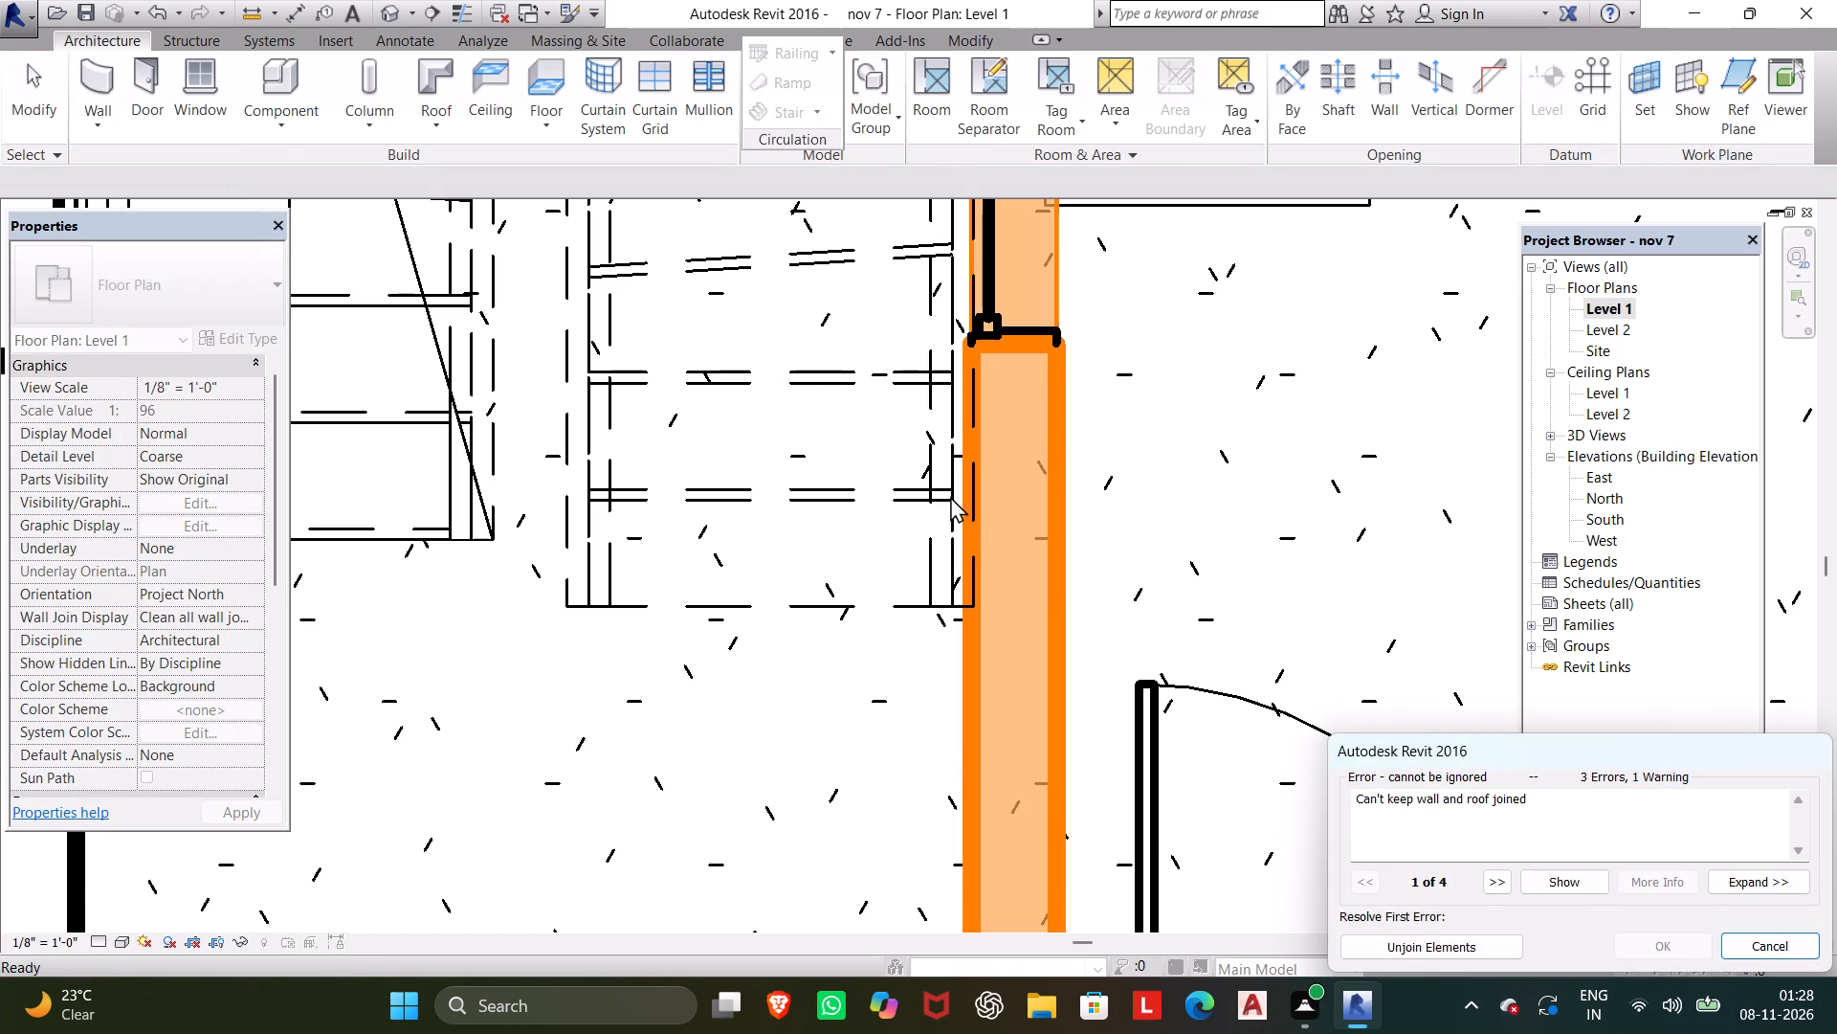
{"action": "scroll", "coordinate": [955, 483], "scroll_direction": "down", "scroll_amount": 12}
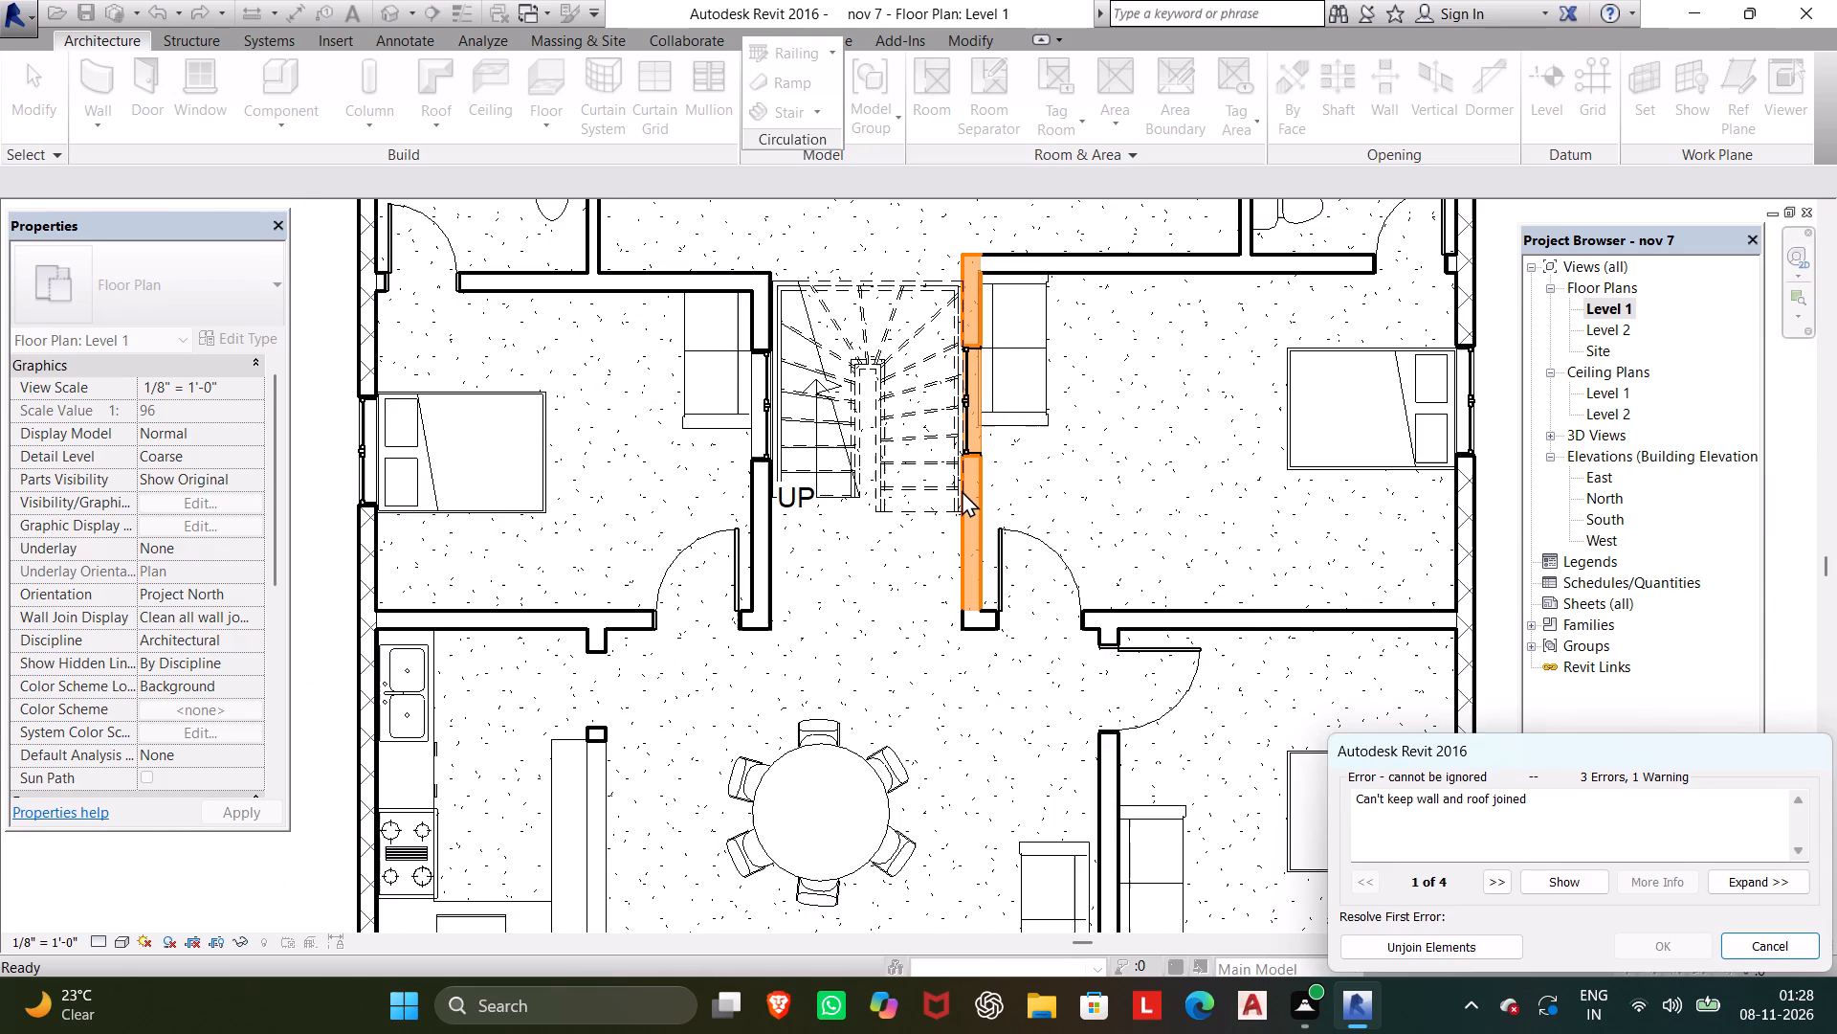
{"action": "left_click", "coordinate": [1408, 936]}
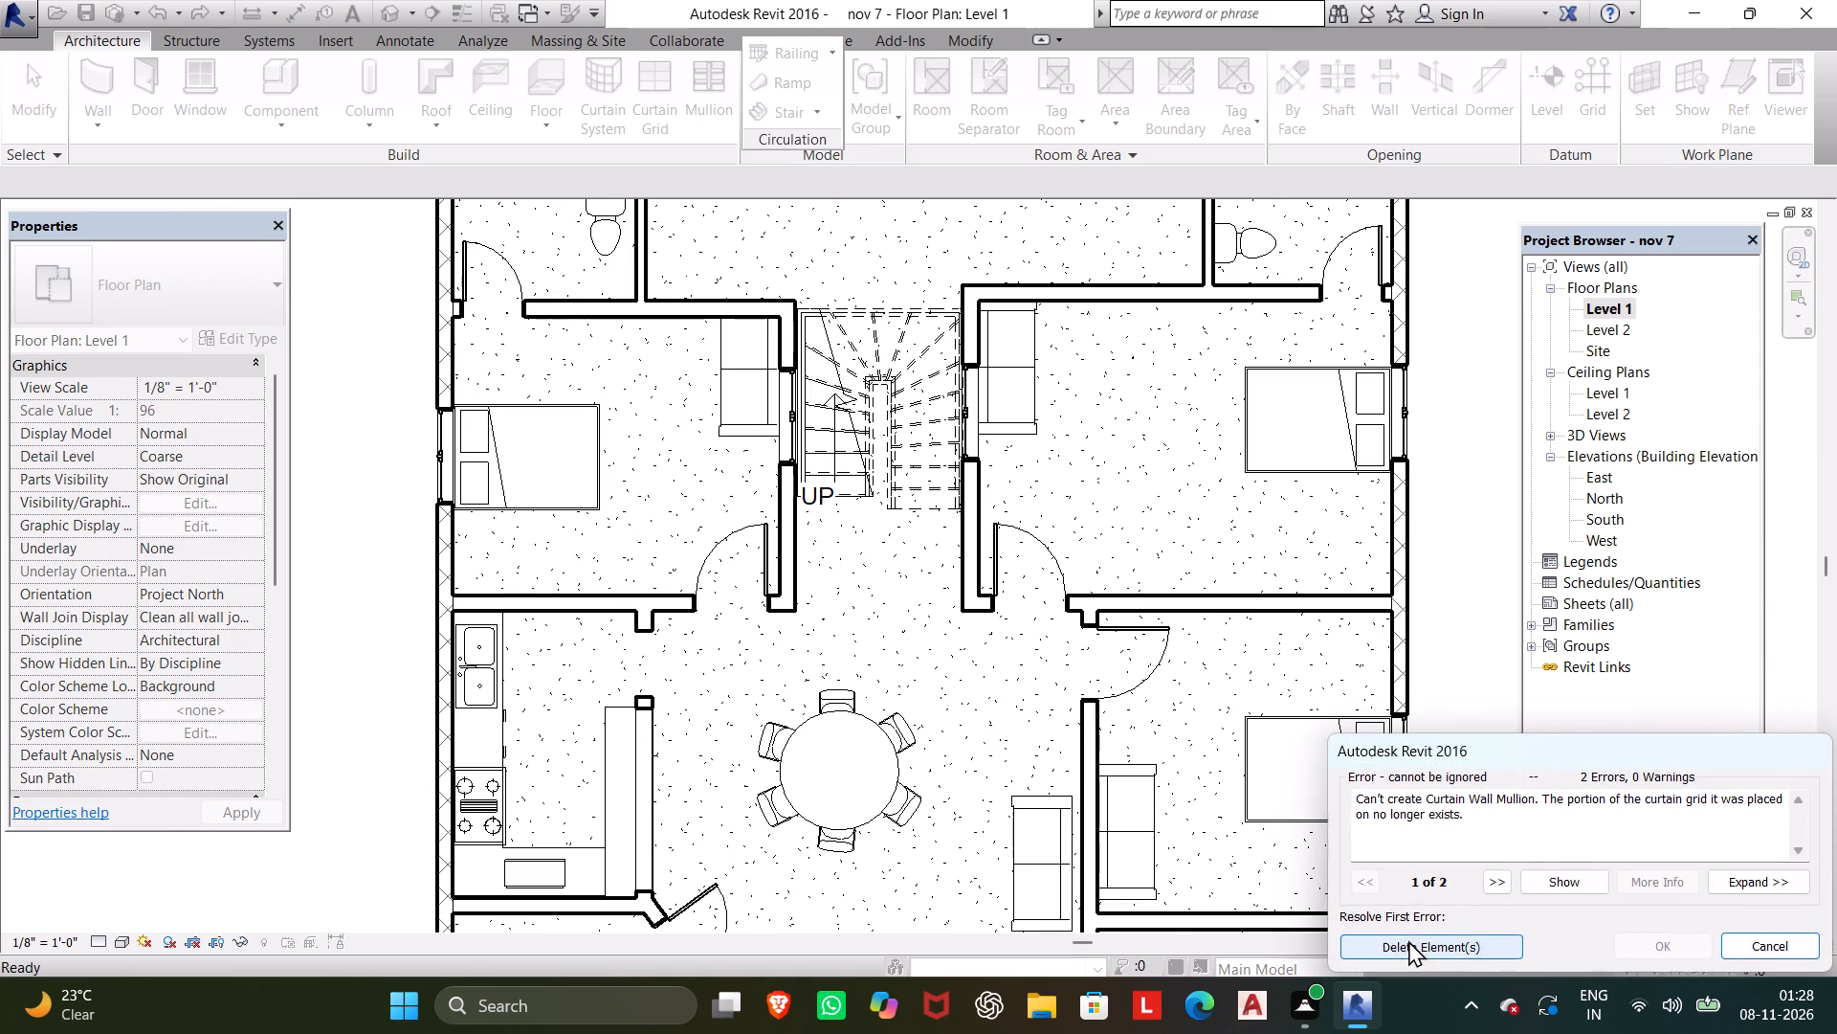
{"action": "left_click", "coordinate": [1401, 938]}
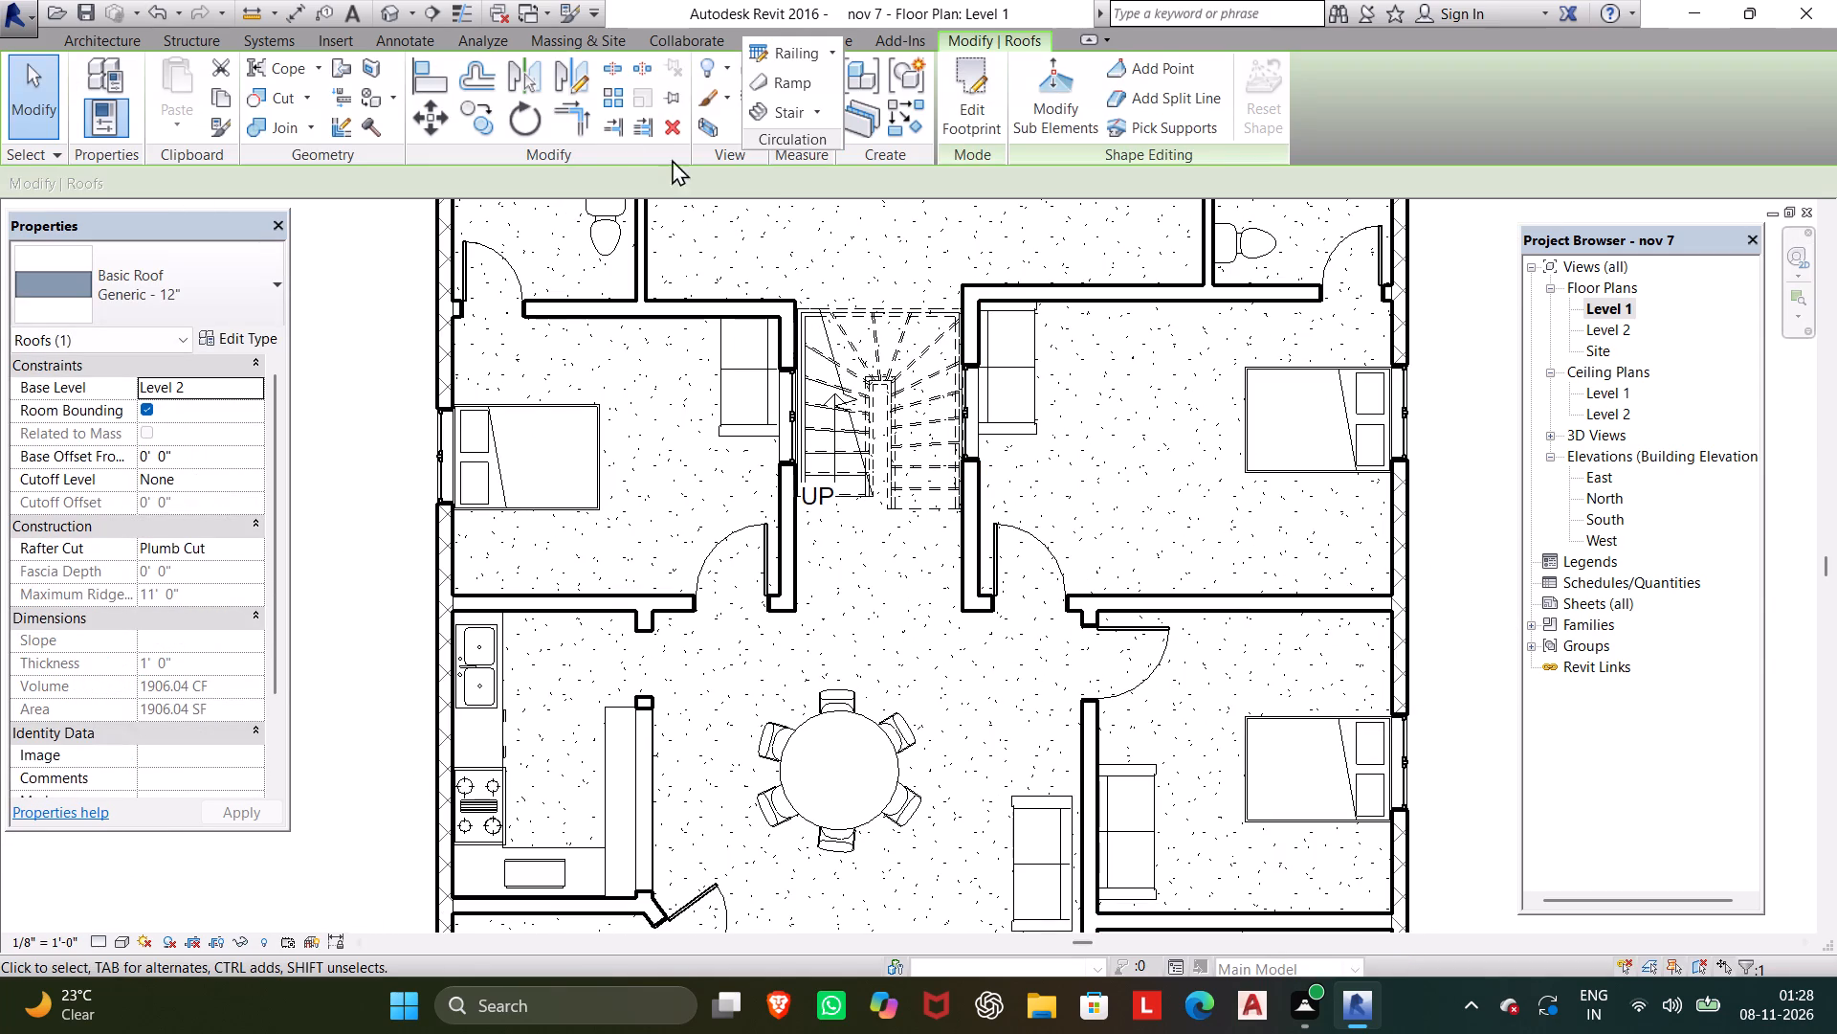
Open the default 3D view, saving the project on the way, and orbit to look into the roof's stairwell opening.
{"action": "left_click", "coordinate": [406, 12]}
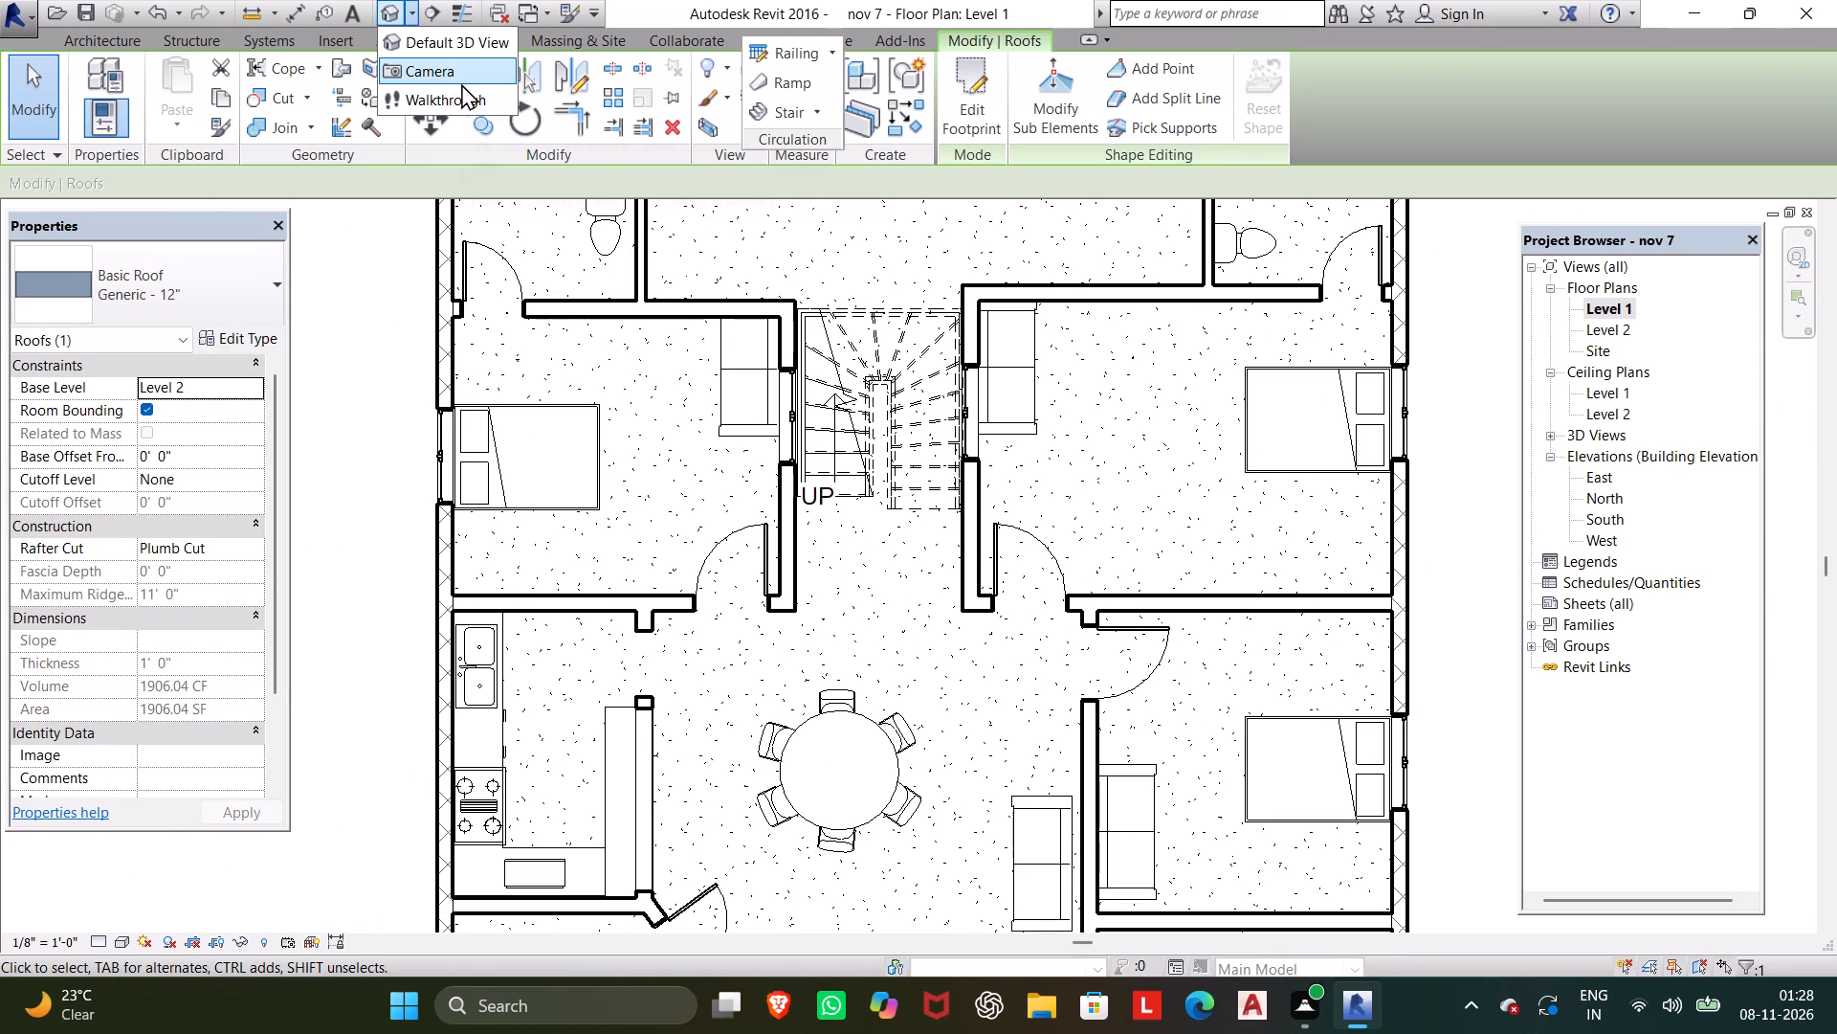
{"action": "left_click", "coordinate": [392, 14]}
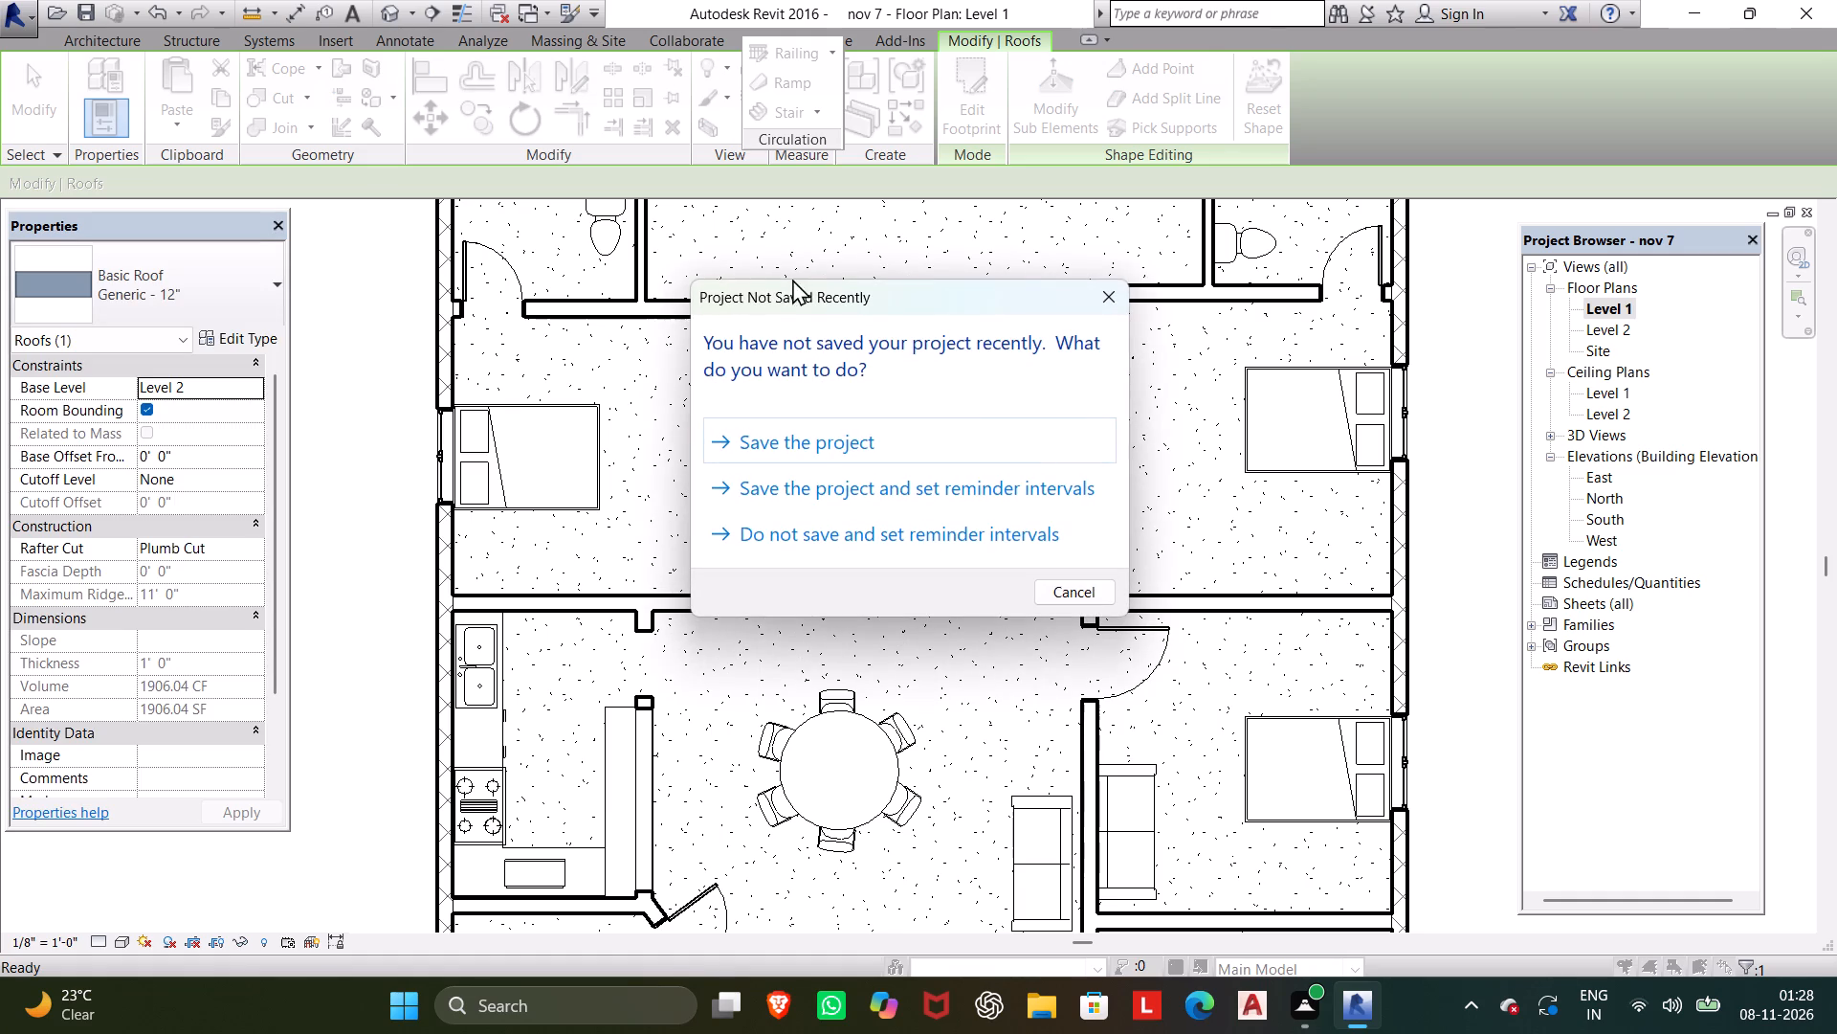
{"action": "left_click", "coordinate": [812, 458]}
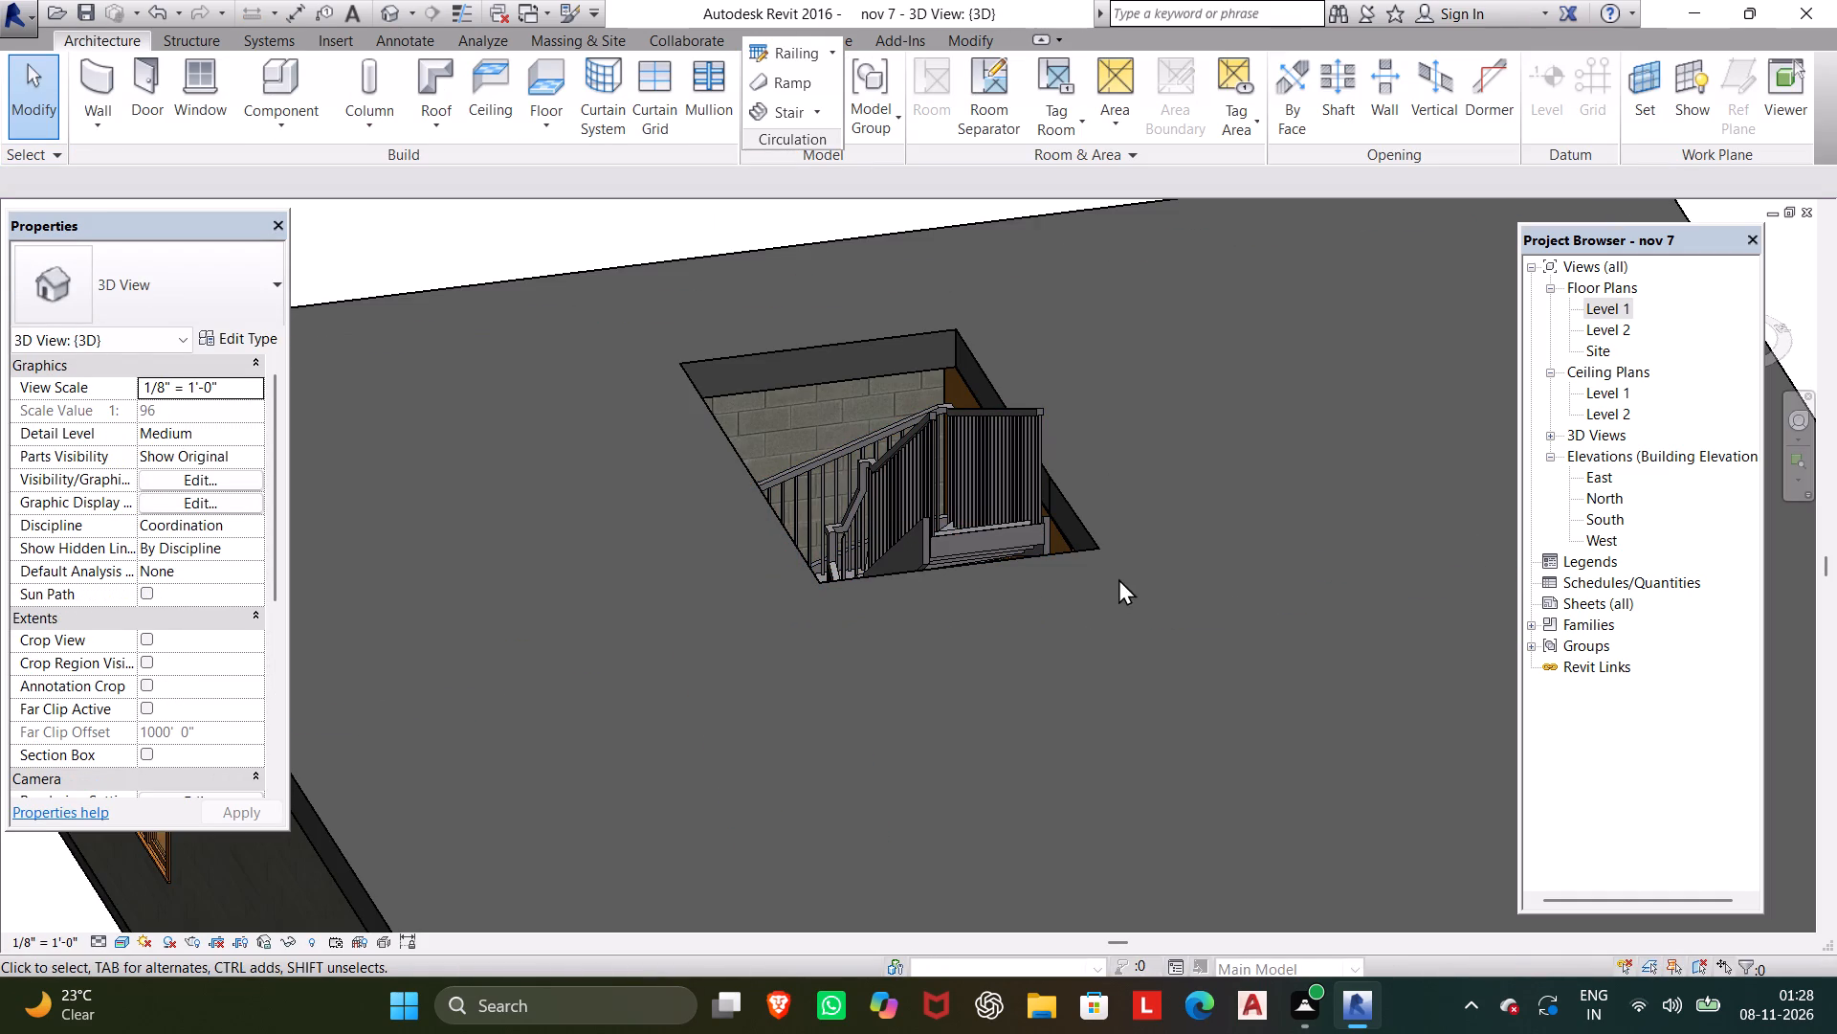
{"action": "middle_click_drag", "start_coordinate": [1070, 625], "coordinate": [1182, 694], "text": "shift"}
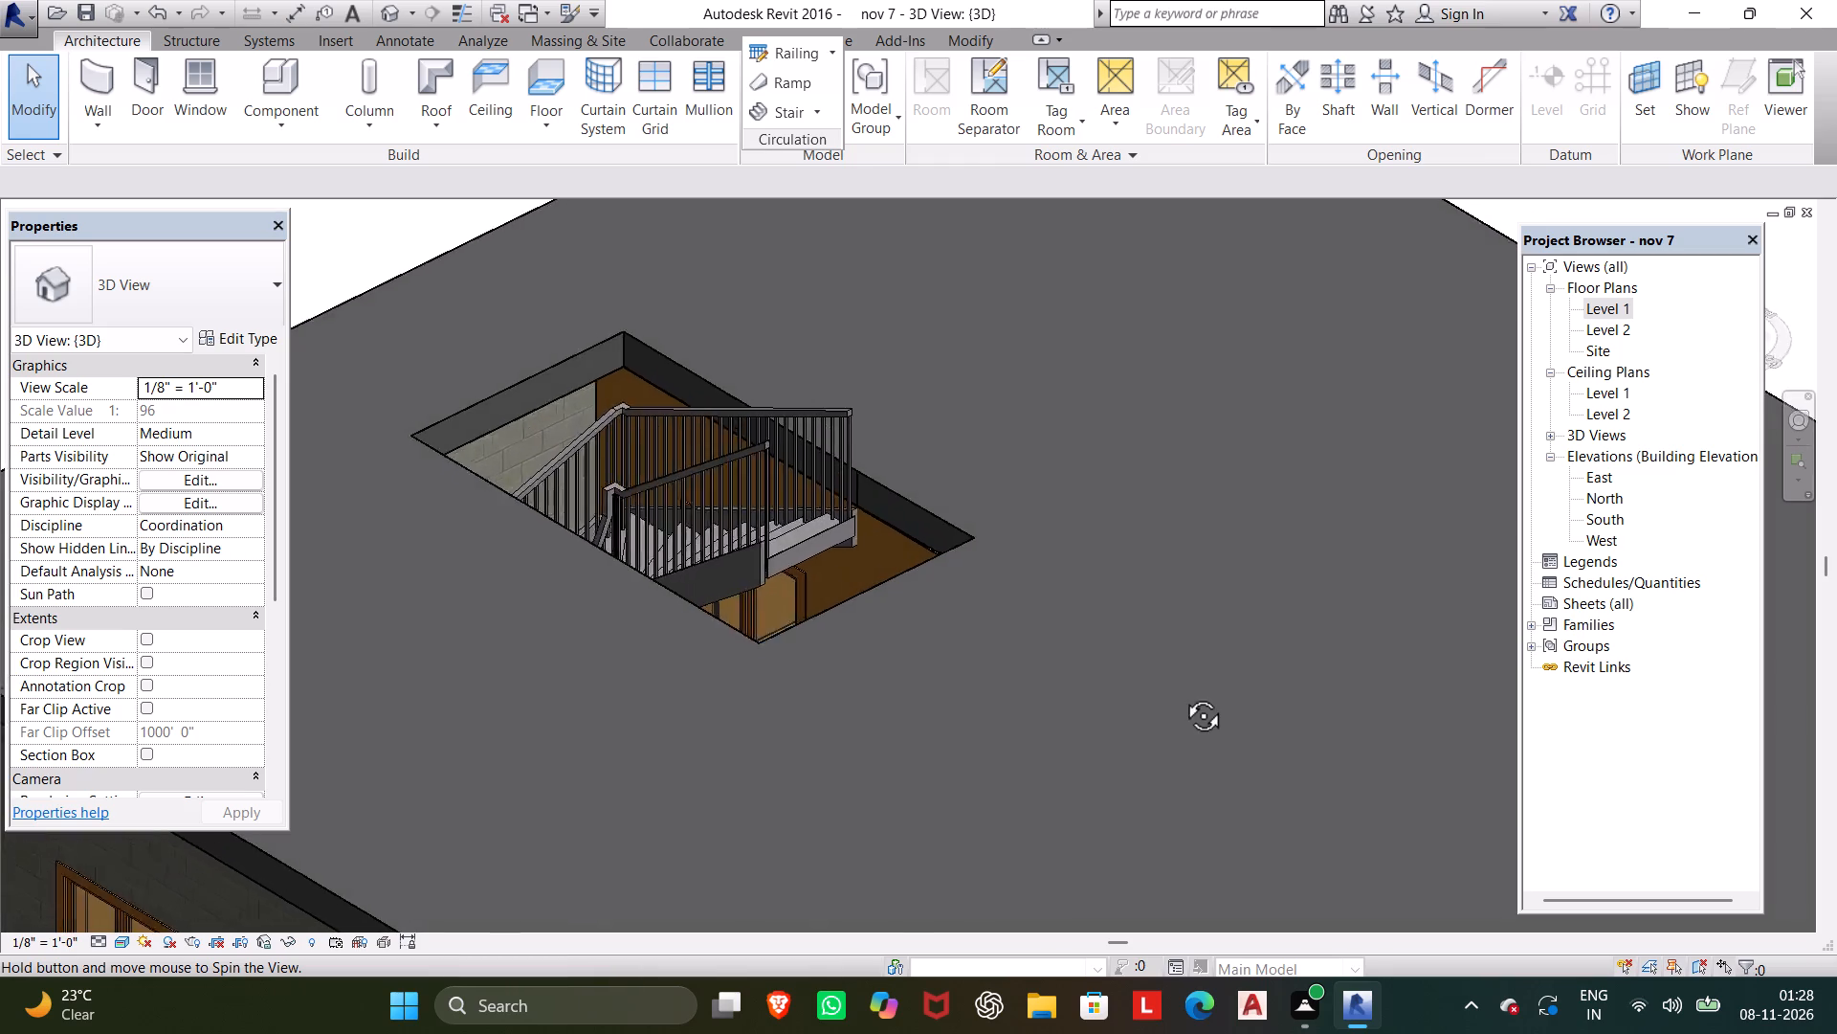
{"action": "middle_click_drag", "start_coordinate": [1182, 694], "coordinate": [1191, 859], "text": "shift"}
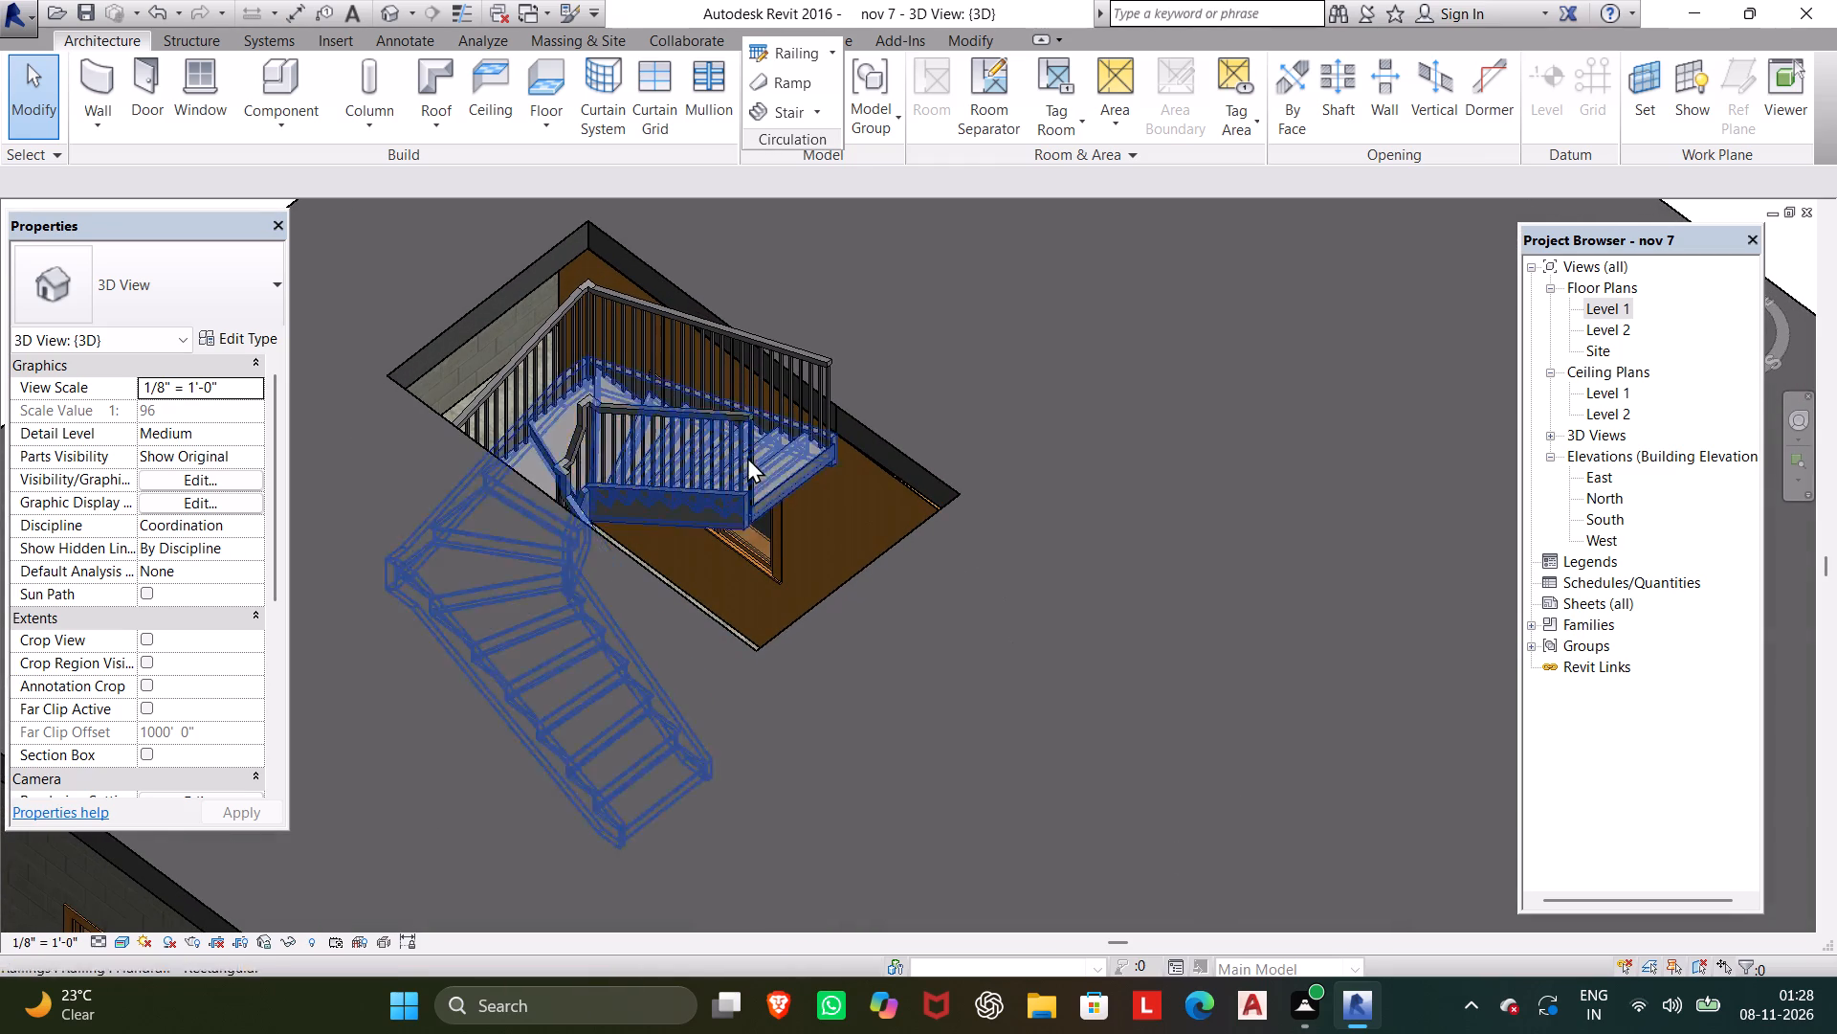
Move the U-shape winder stair in 3D toward the south end of the roof opening.
{"action": "left_click", "coordinate": [789, 470]}
{"action": "scroll", "coordinate": [935, 581], "scroll_direction": "up", "scroll_amount": 3}
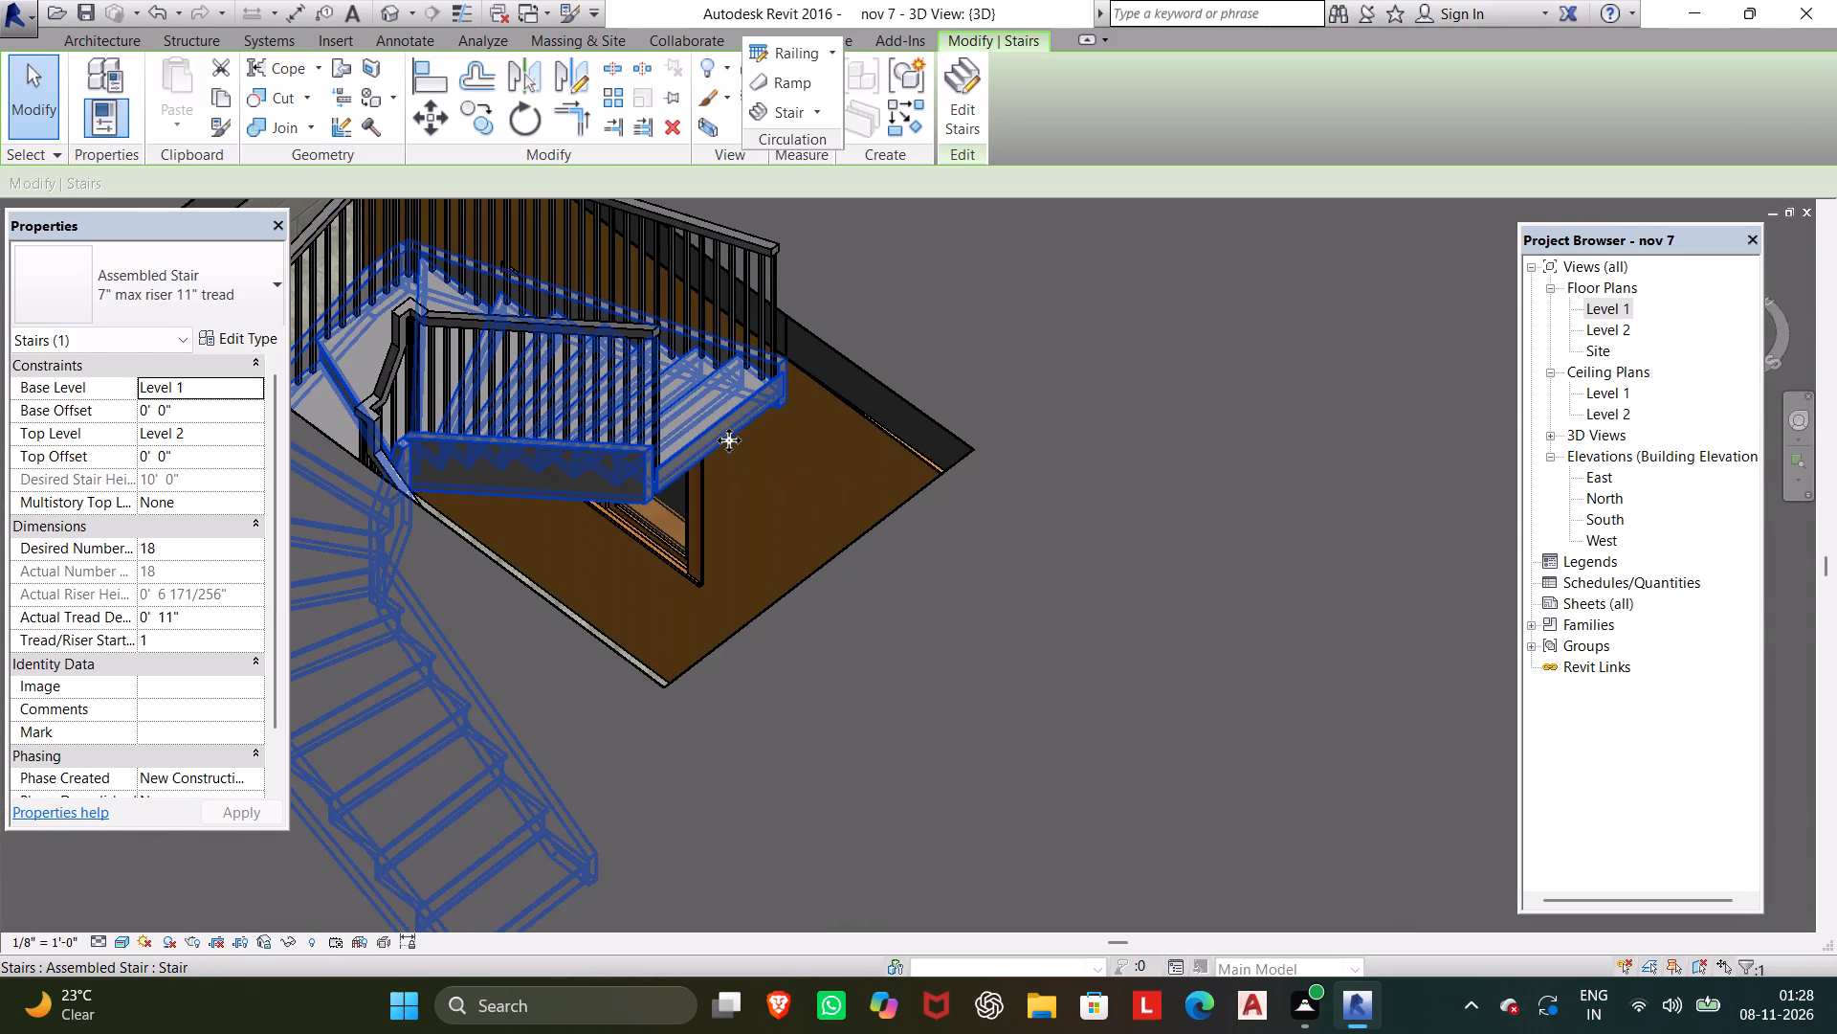
{"action": "left_click_drag", "start_coordinate": [729, 440], "coordinate": [778, 459]}
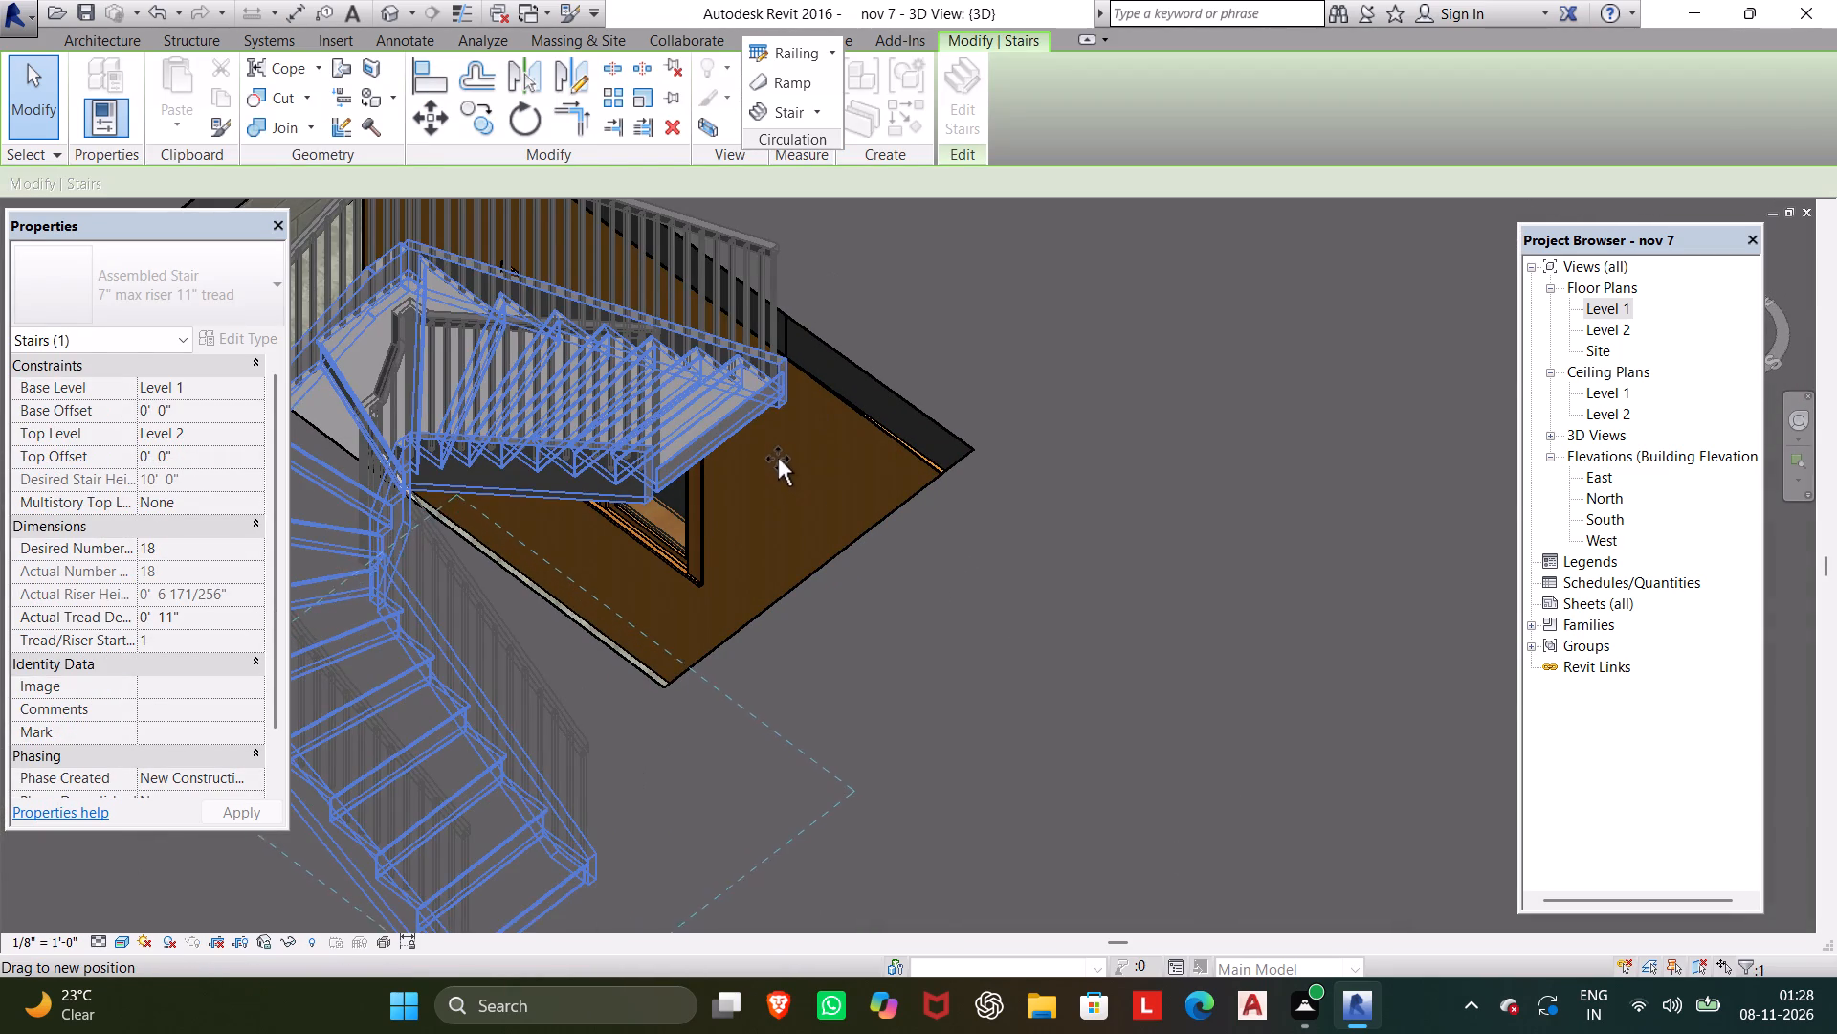
{"action": "left_click_drag", "start_coordinate": [778, 459], "coordinate": [865, 566]}
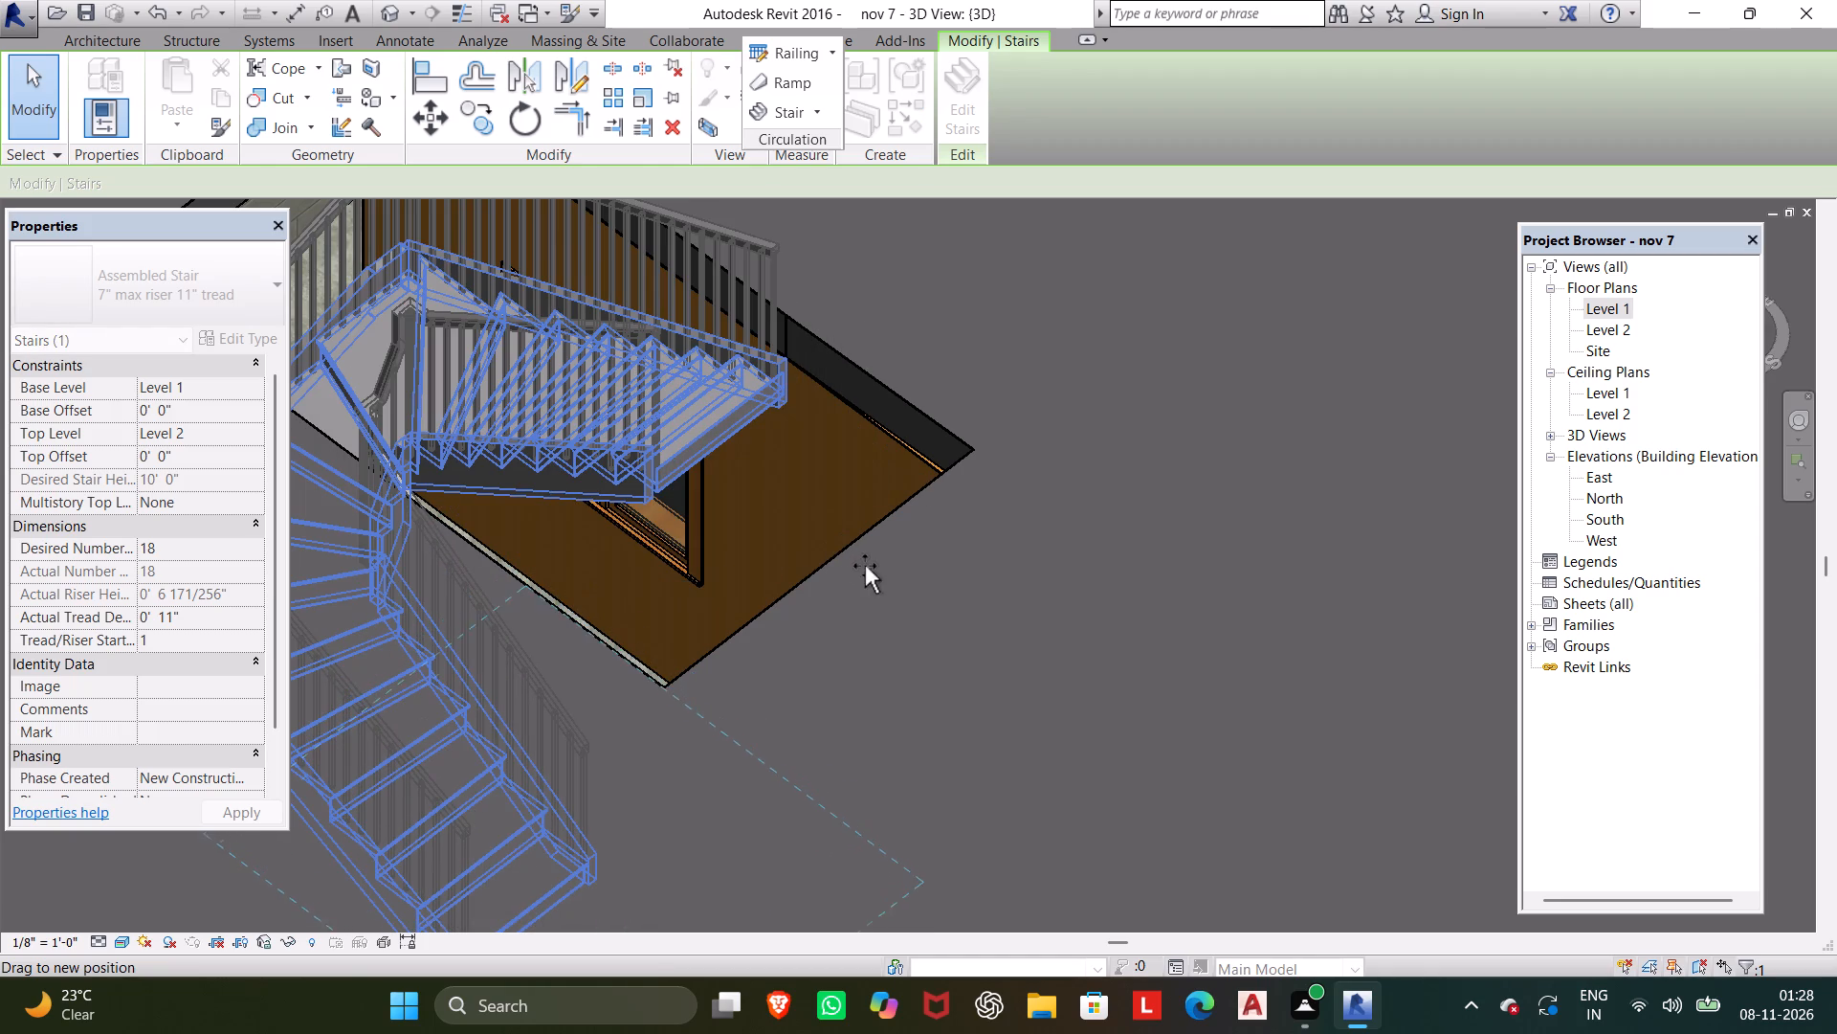
{"action": "left_click_drag", "start_coordinate": [865, 566], "coordinate": [951, 506]}
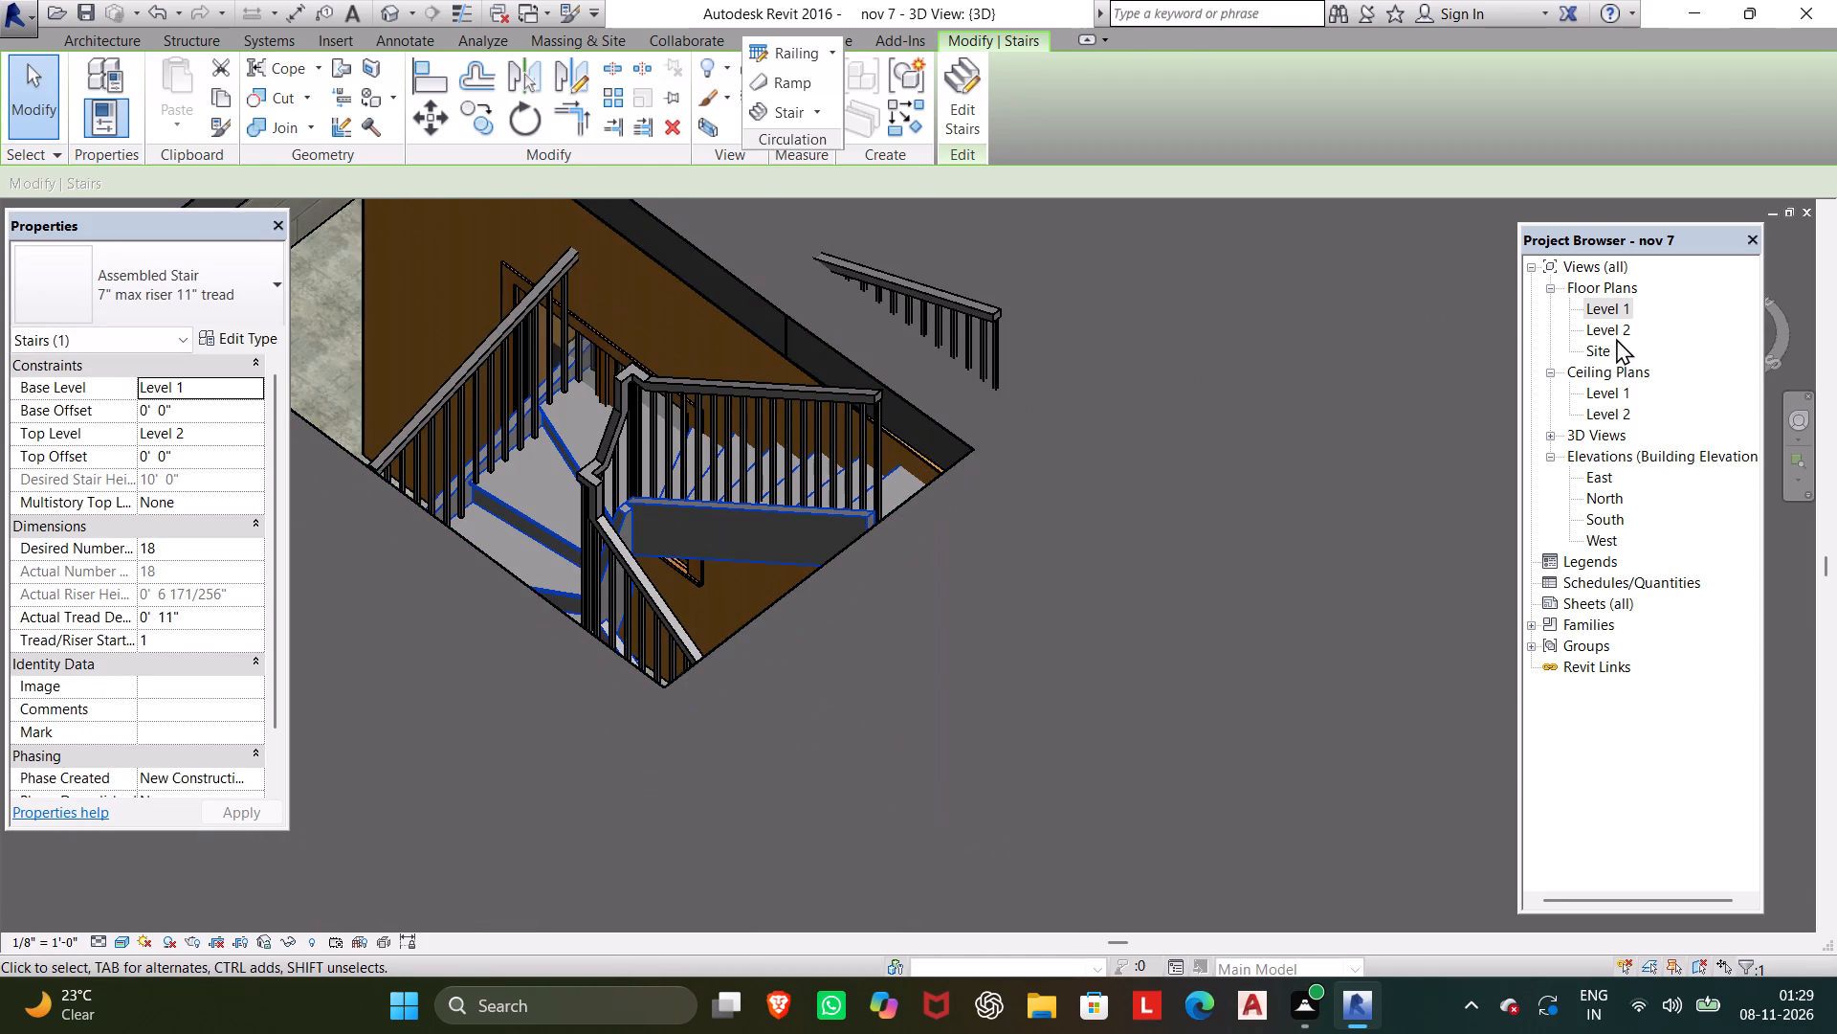
On the Level 1 plan, nudge the stair west against the west stairwell wall and south toward the wall ends.
{"action": "double_click", "coordinate": [1607, 311]}
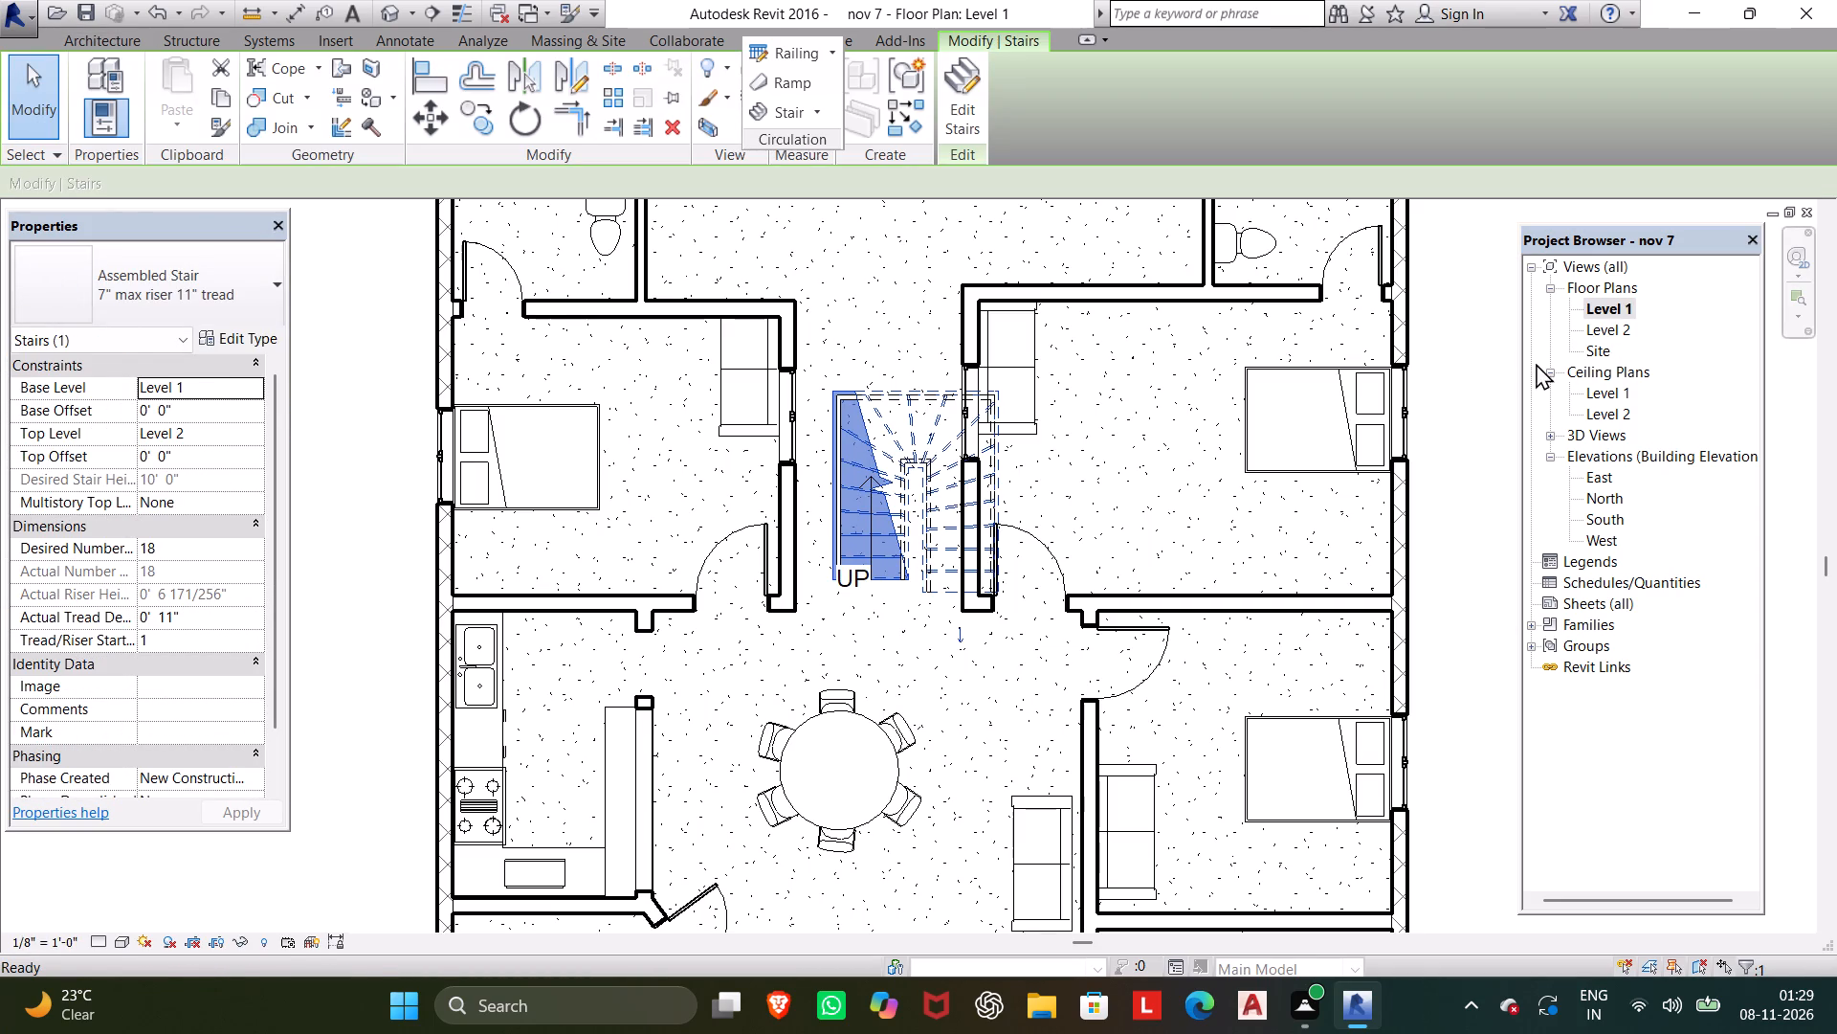
{"action": "key", "text": "Left"}
{"action": "key", "text": "Left"}
{"action": "key", "text": "Left"}
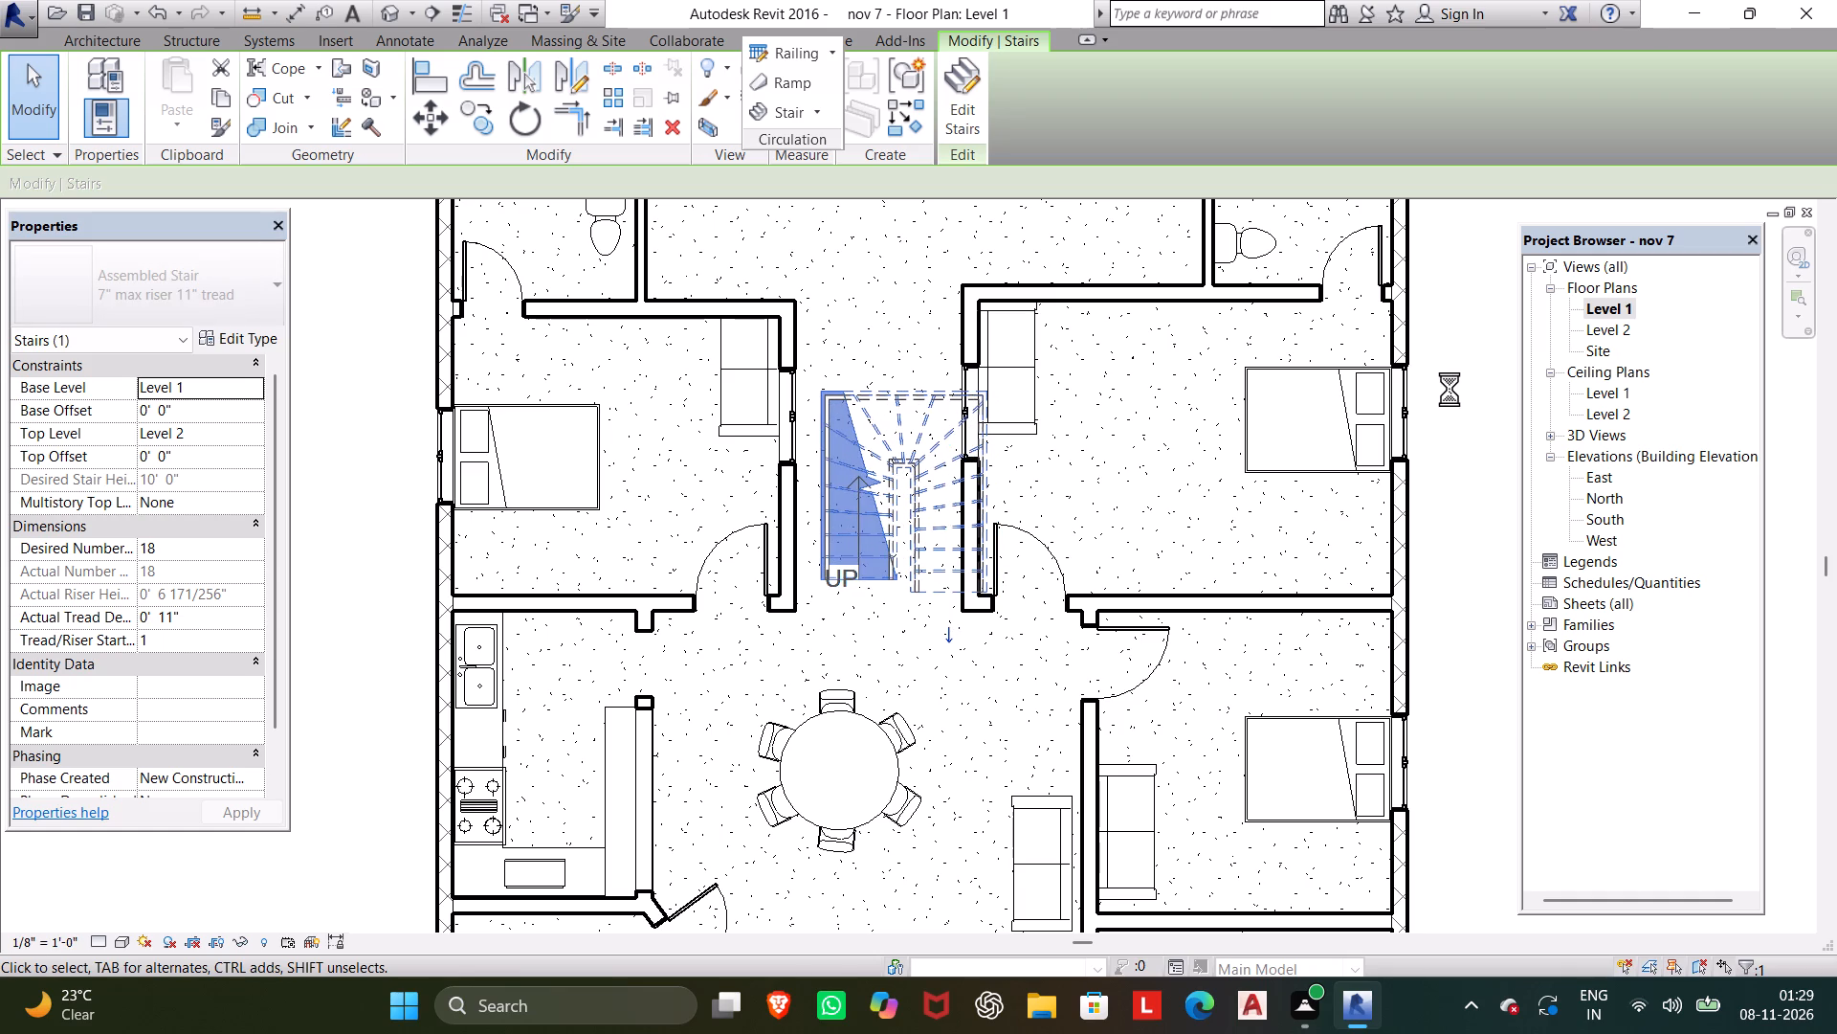
{"action": "key", "text": "Left"}
{"action": "key", "text": "Left"}
{"action": "key", "text": "Left"}
{"action": "key", "text": "Left"}
{"action": "key", "text": "Left"}
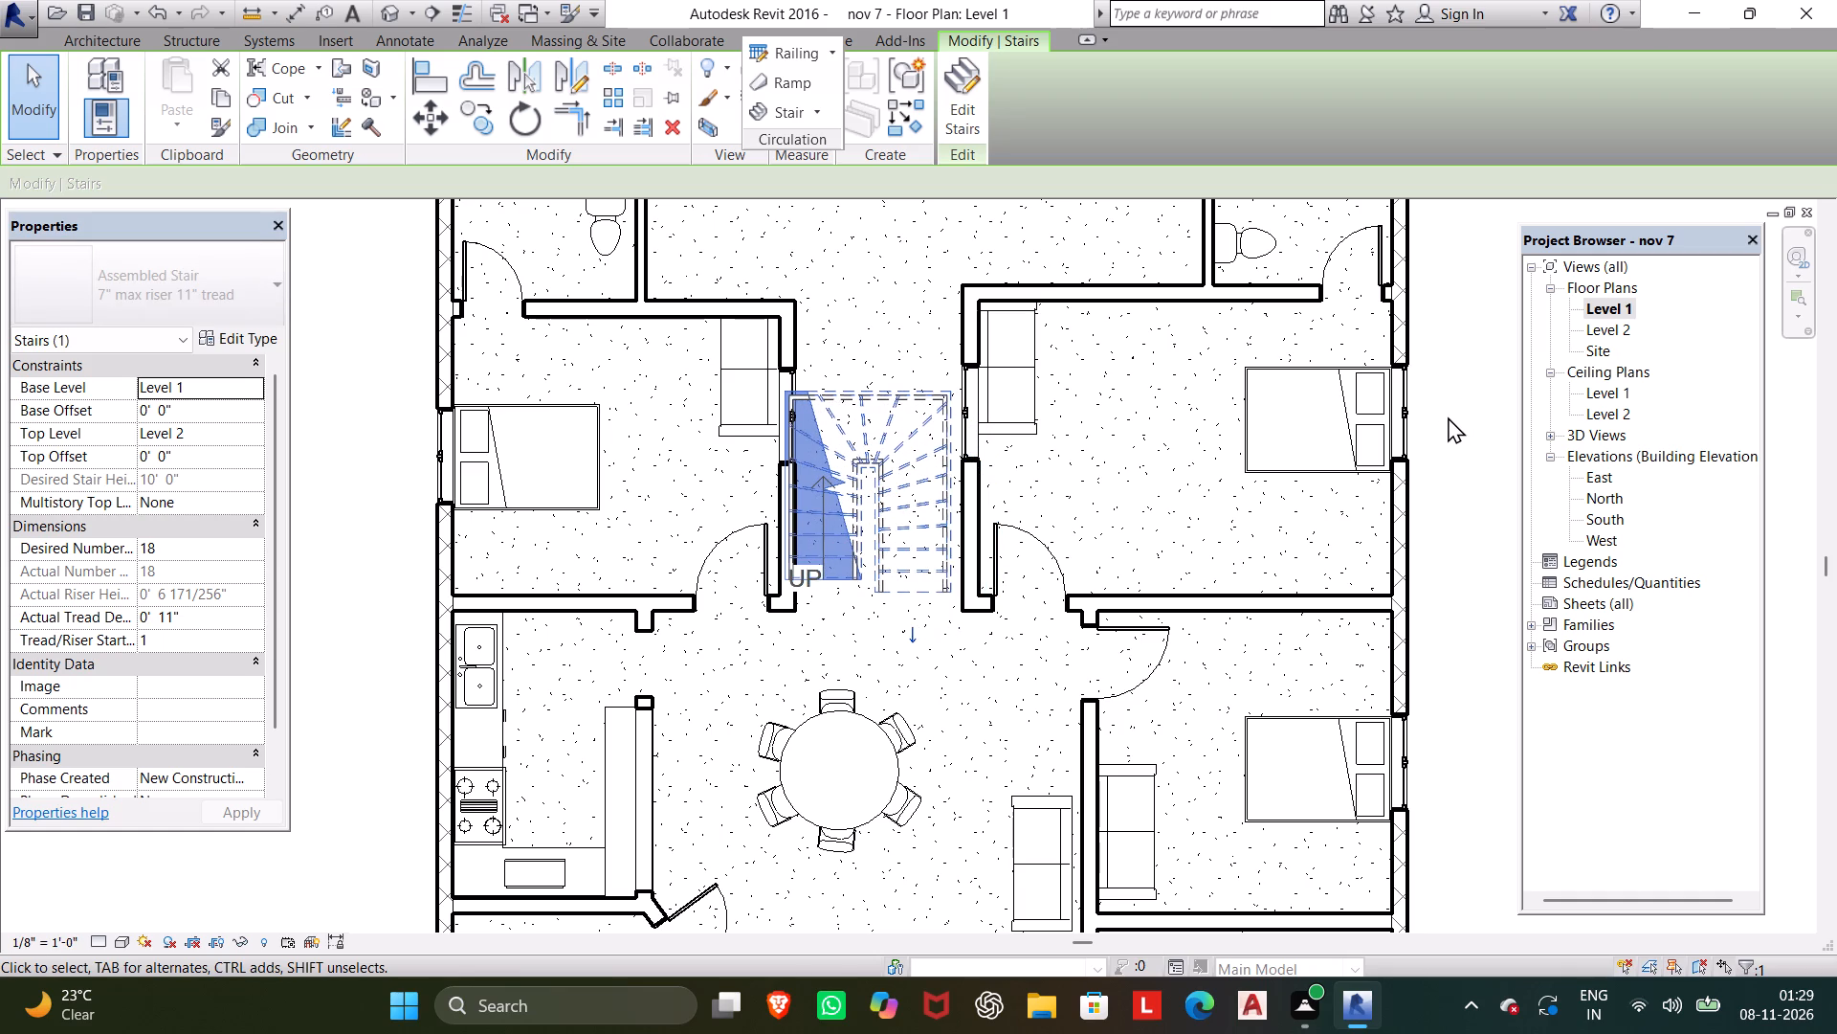
{"action": "key", "text": "Down"}
{"action": "key", "text": "Down"}
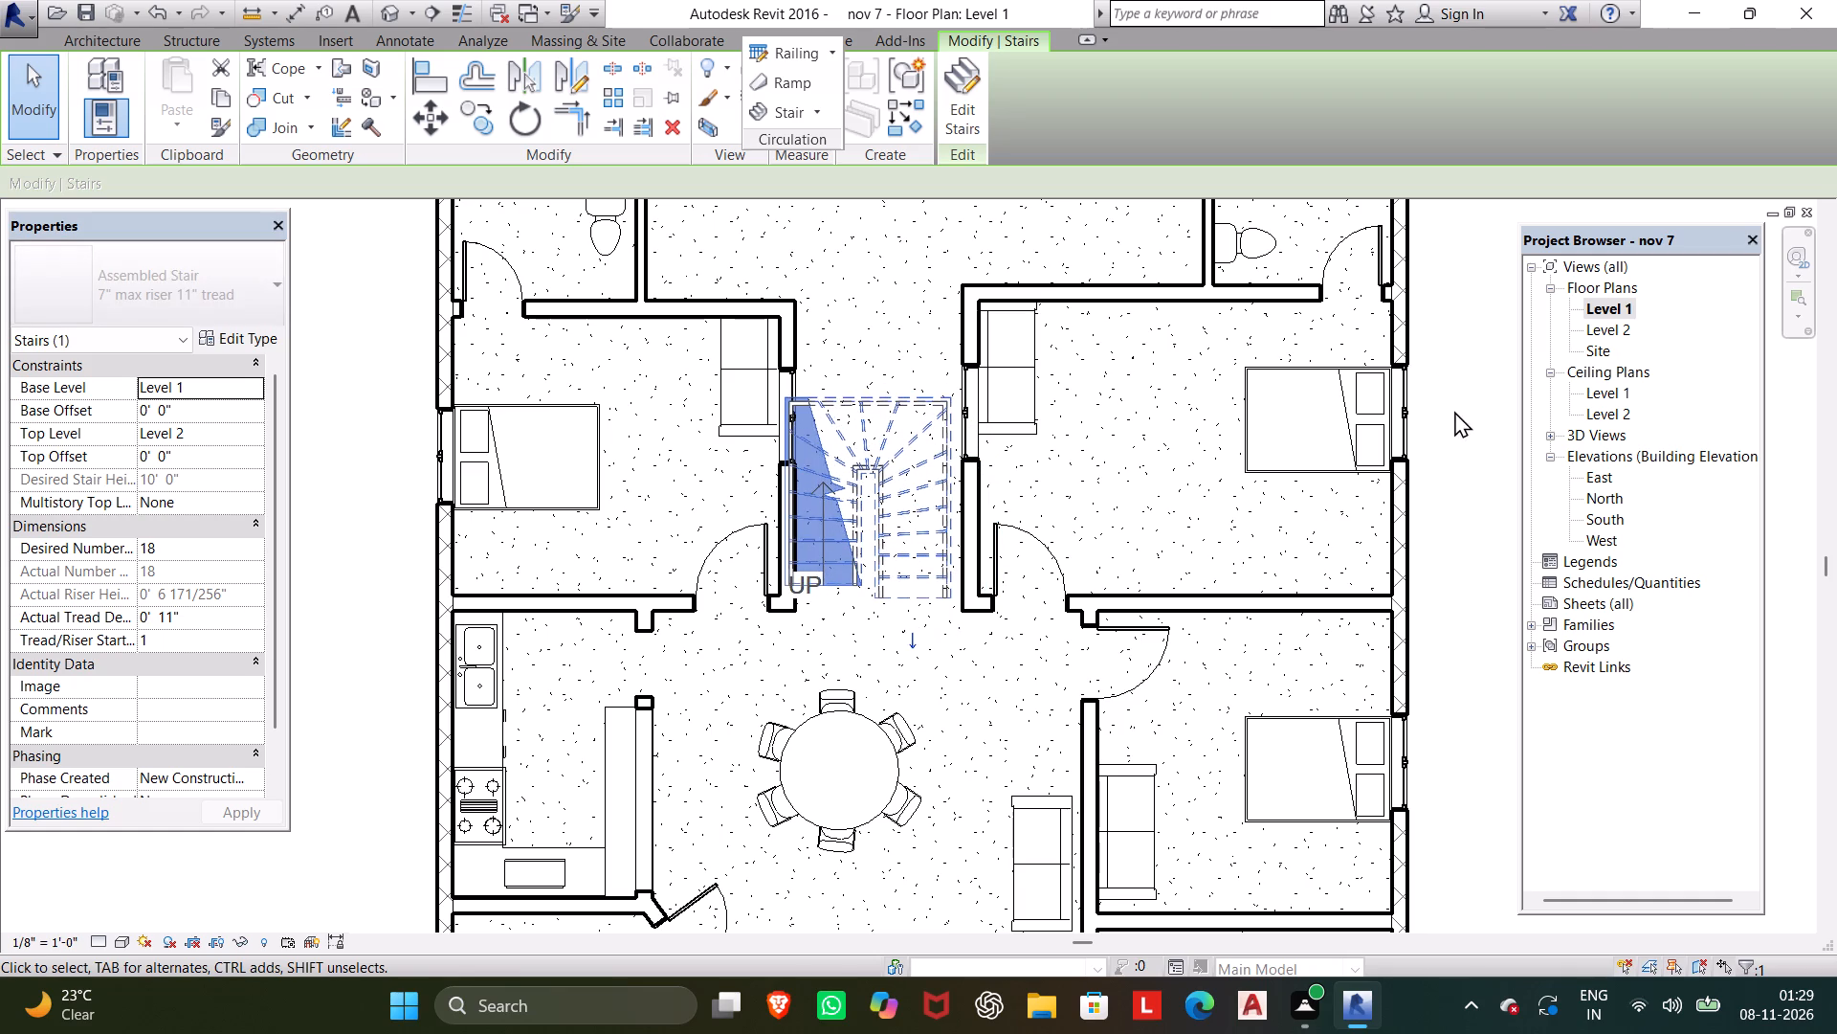
{"action": "key", "text": "Down"}
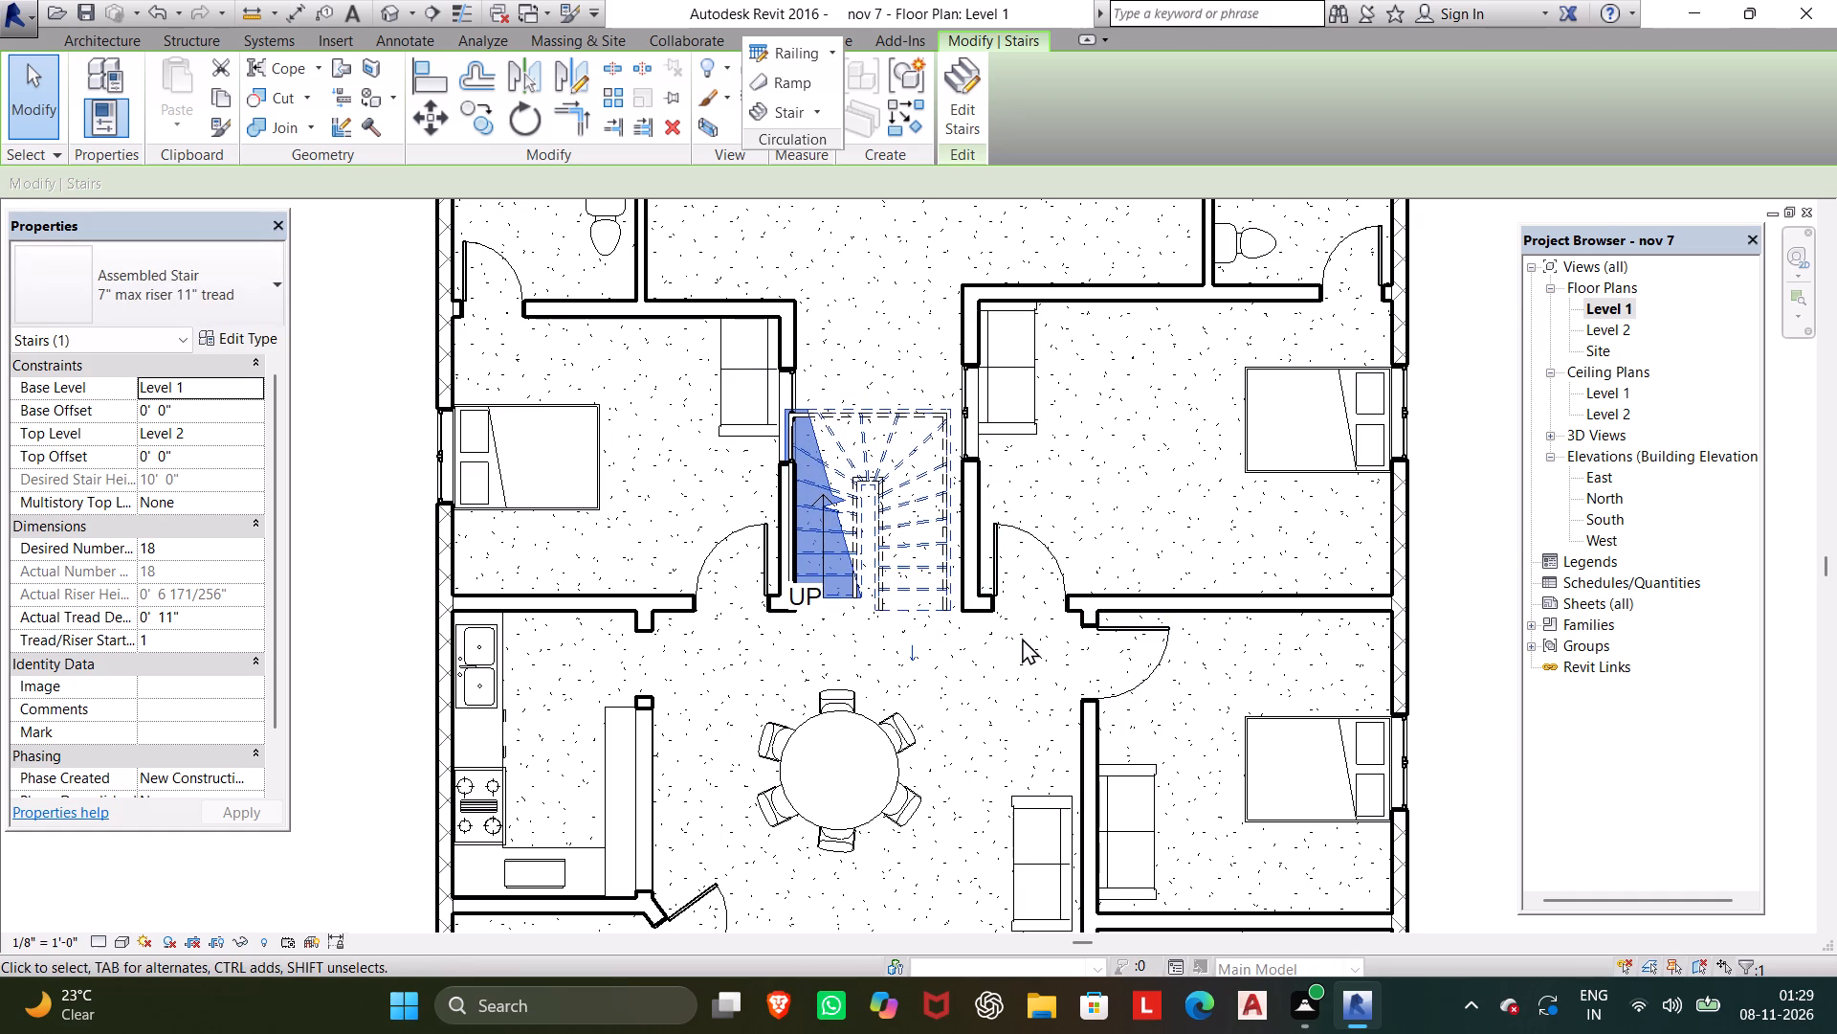
Nudge the stair east to sit between the two stairwell walls, and slightly further south at the wall ends.
{"action": "scroll", "coordinate": [1022, 638], "scroll_direction": "up", "scroll_amount": 5}
{"action": "key", "text": "Right"}
{"action": "key", "text": "Right"}
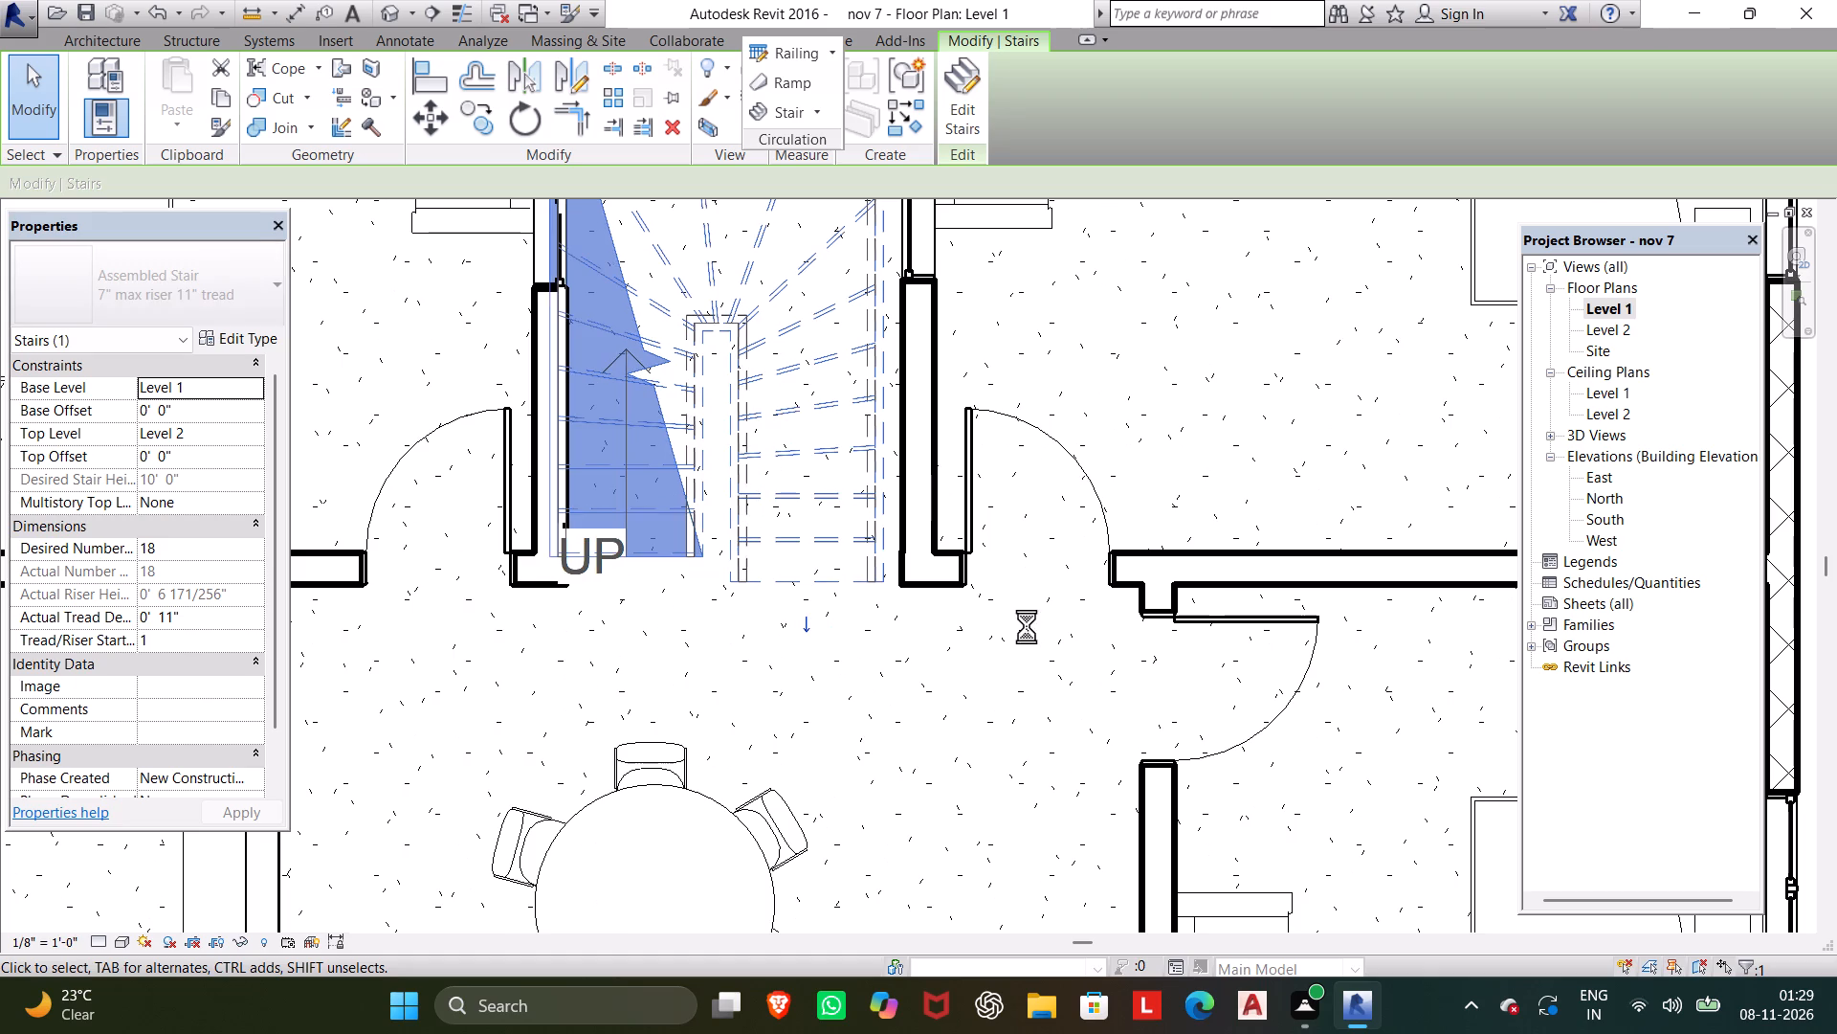
{"action": "key", "text": "Right"}
{"action": "key", "text": "Right"}
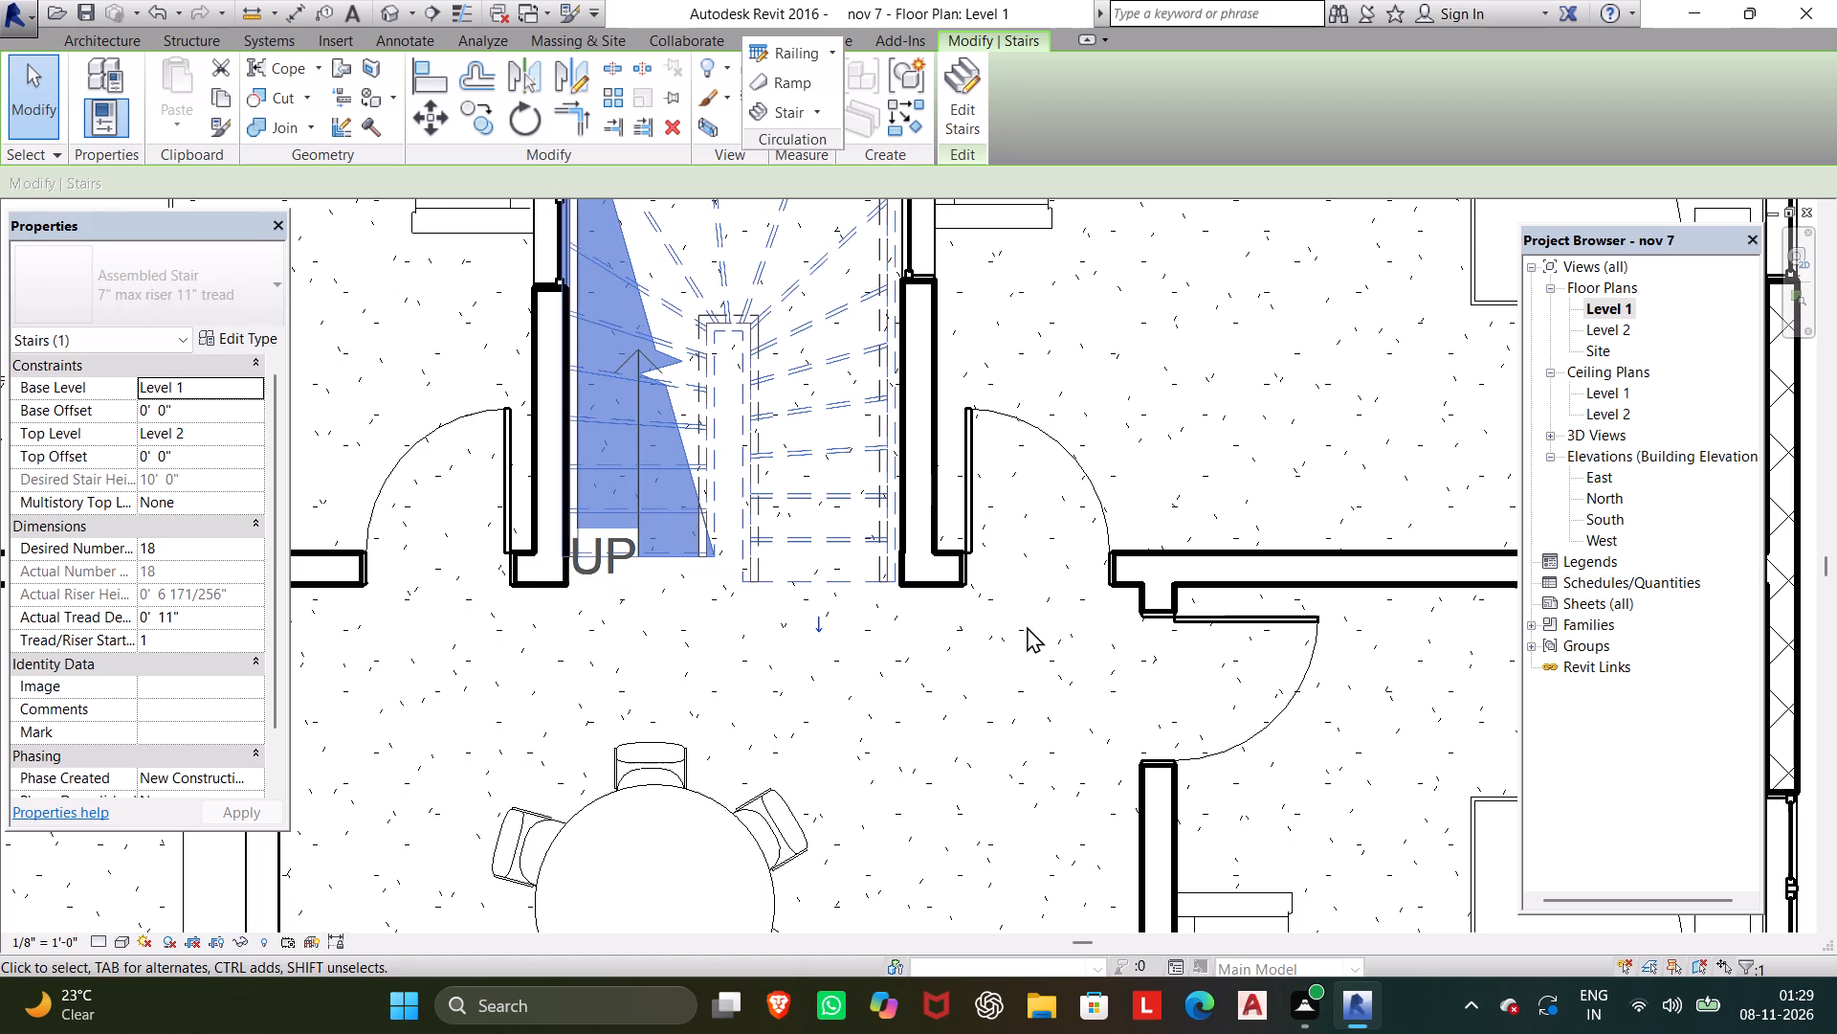
{"action": "key", "text": "Down"}
{"action": "key", "text": "Down"}
{"action": "key", "text": "Down"}
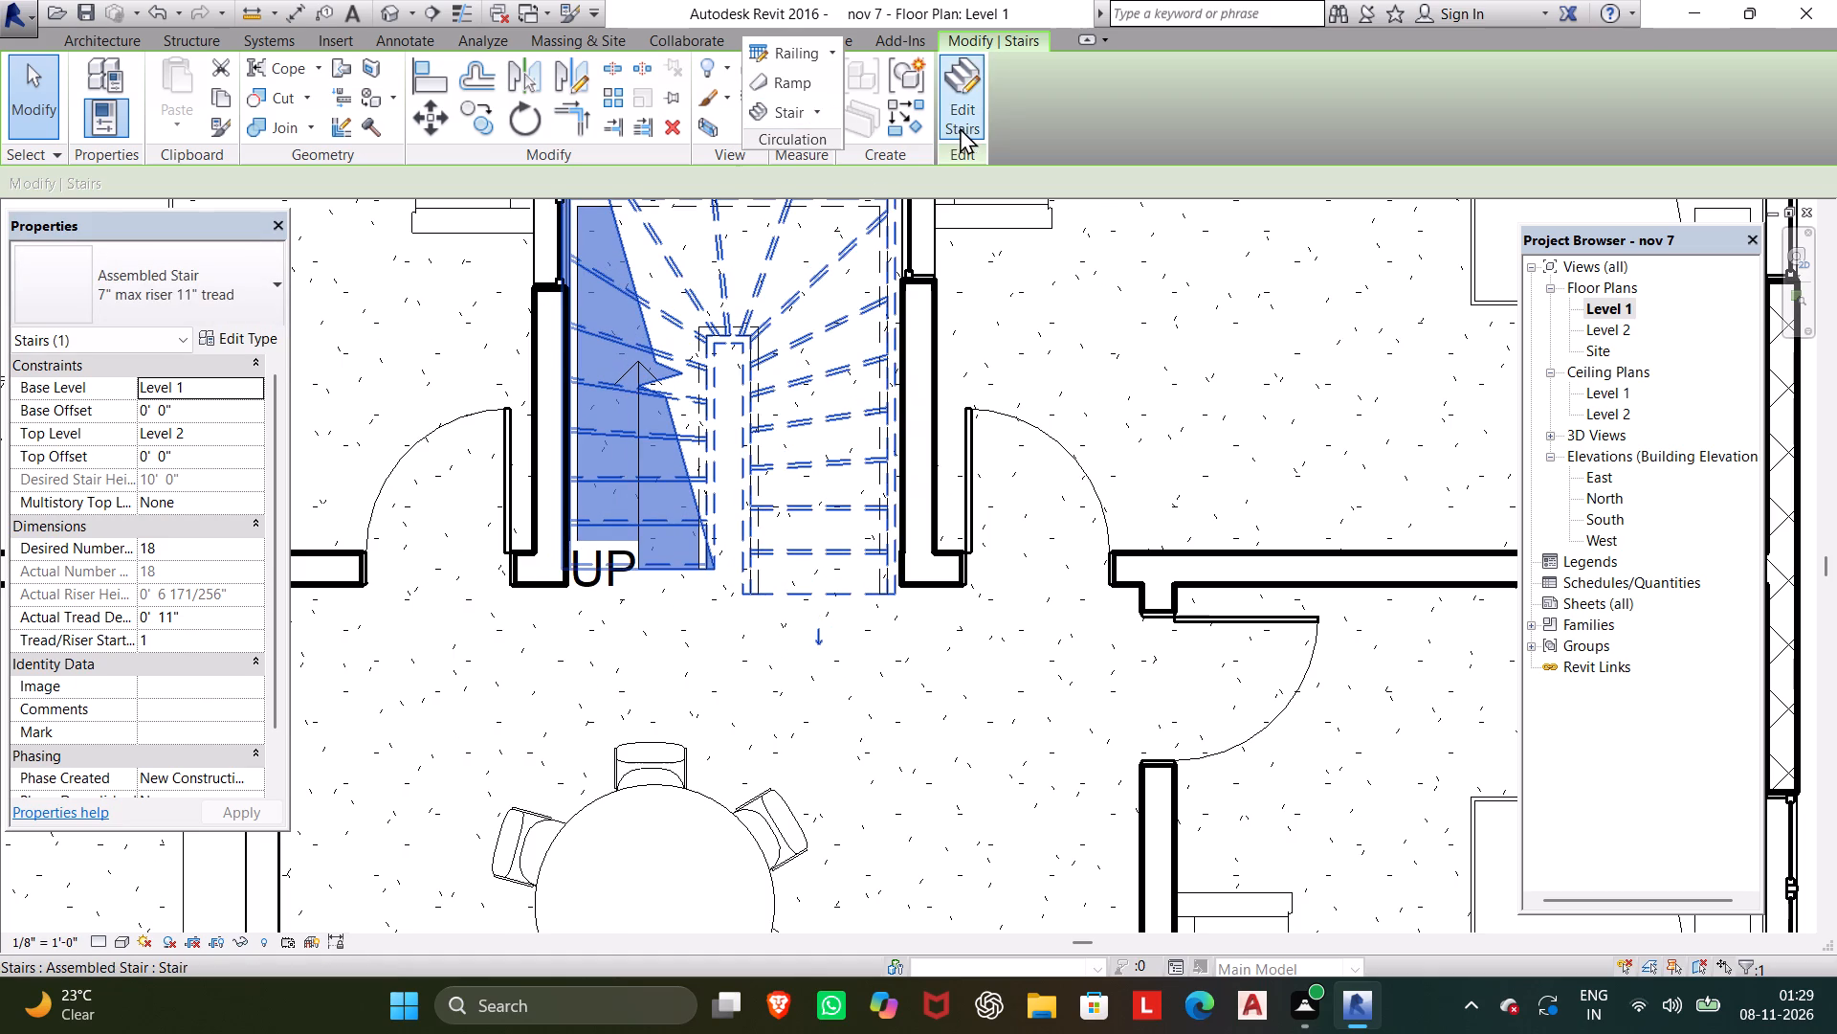
Examine the repositioned stair against the roof opening from above in the default 3D view.
{"action": "left_click", "coordinate": [397, 15]}
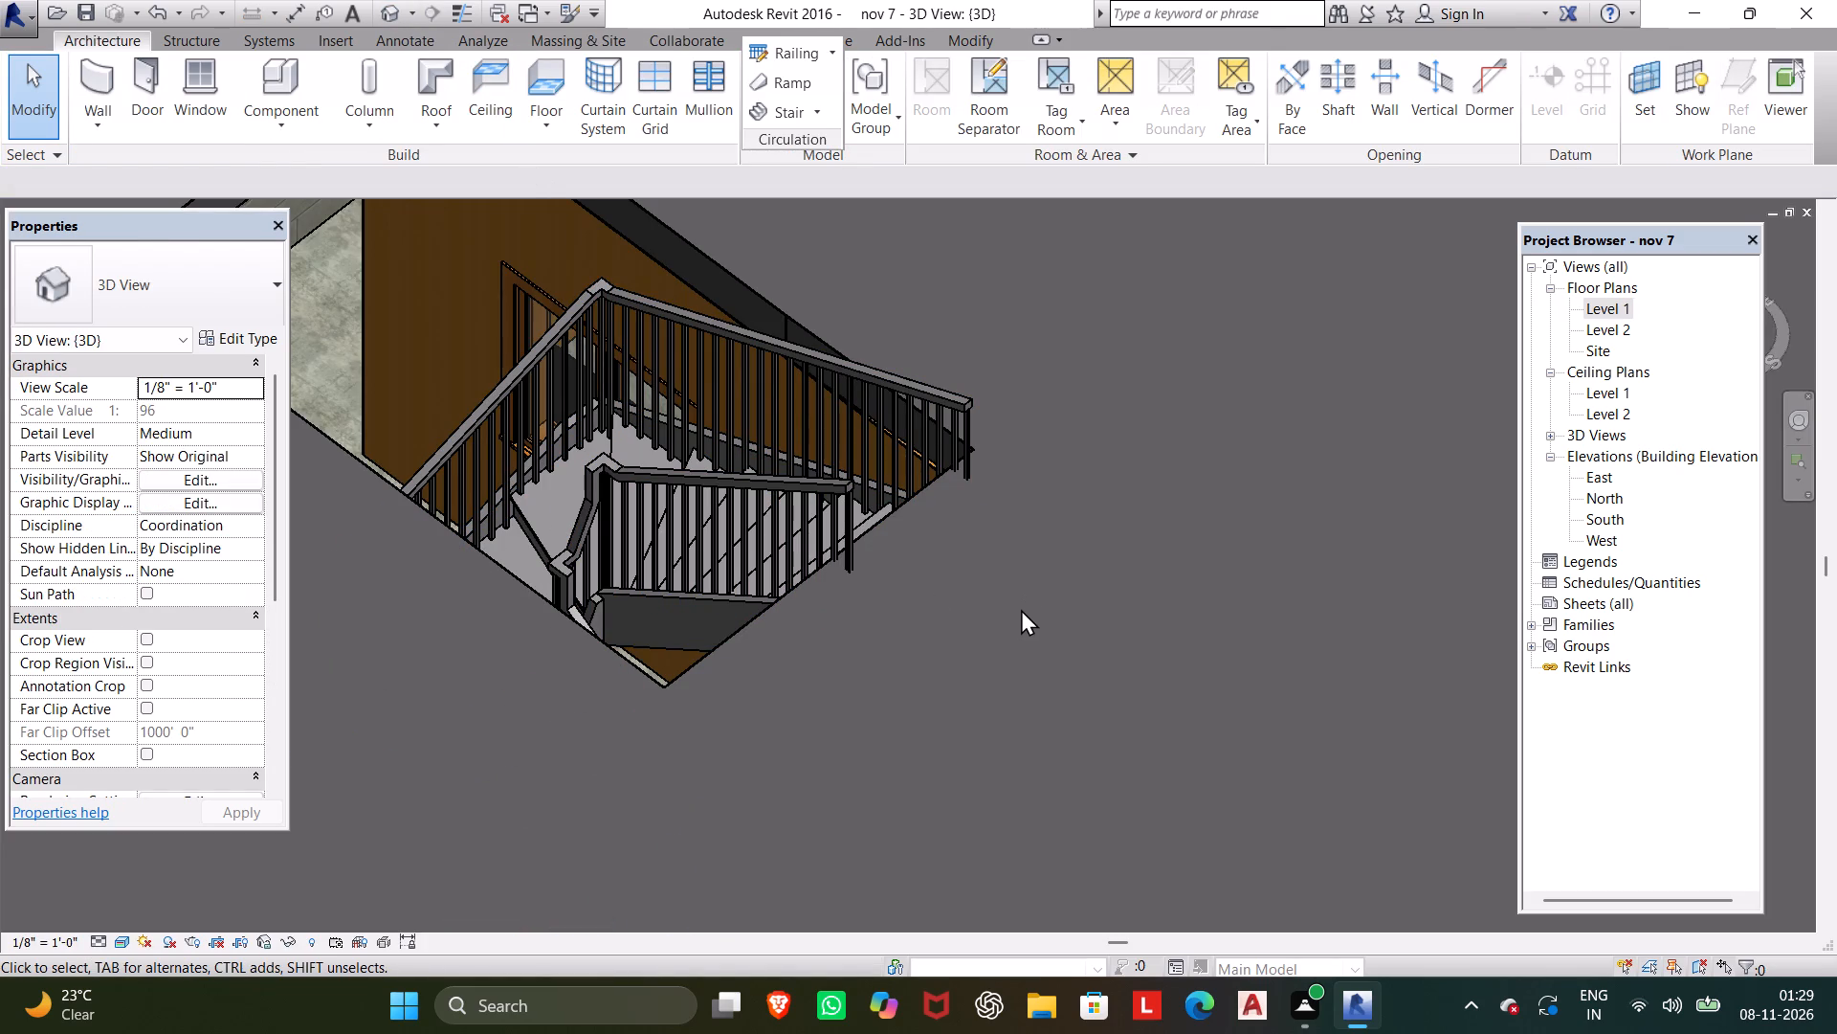
{"action": "middle_click_drag", "start_coordinate": [1021, 609], "coordinate": [1391, 716], "text": "shift"}
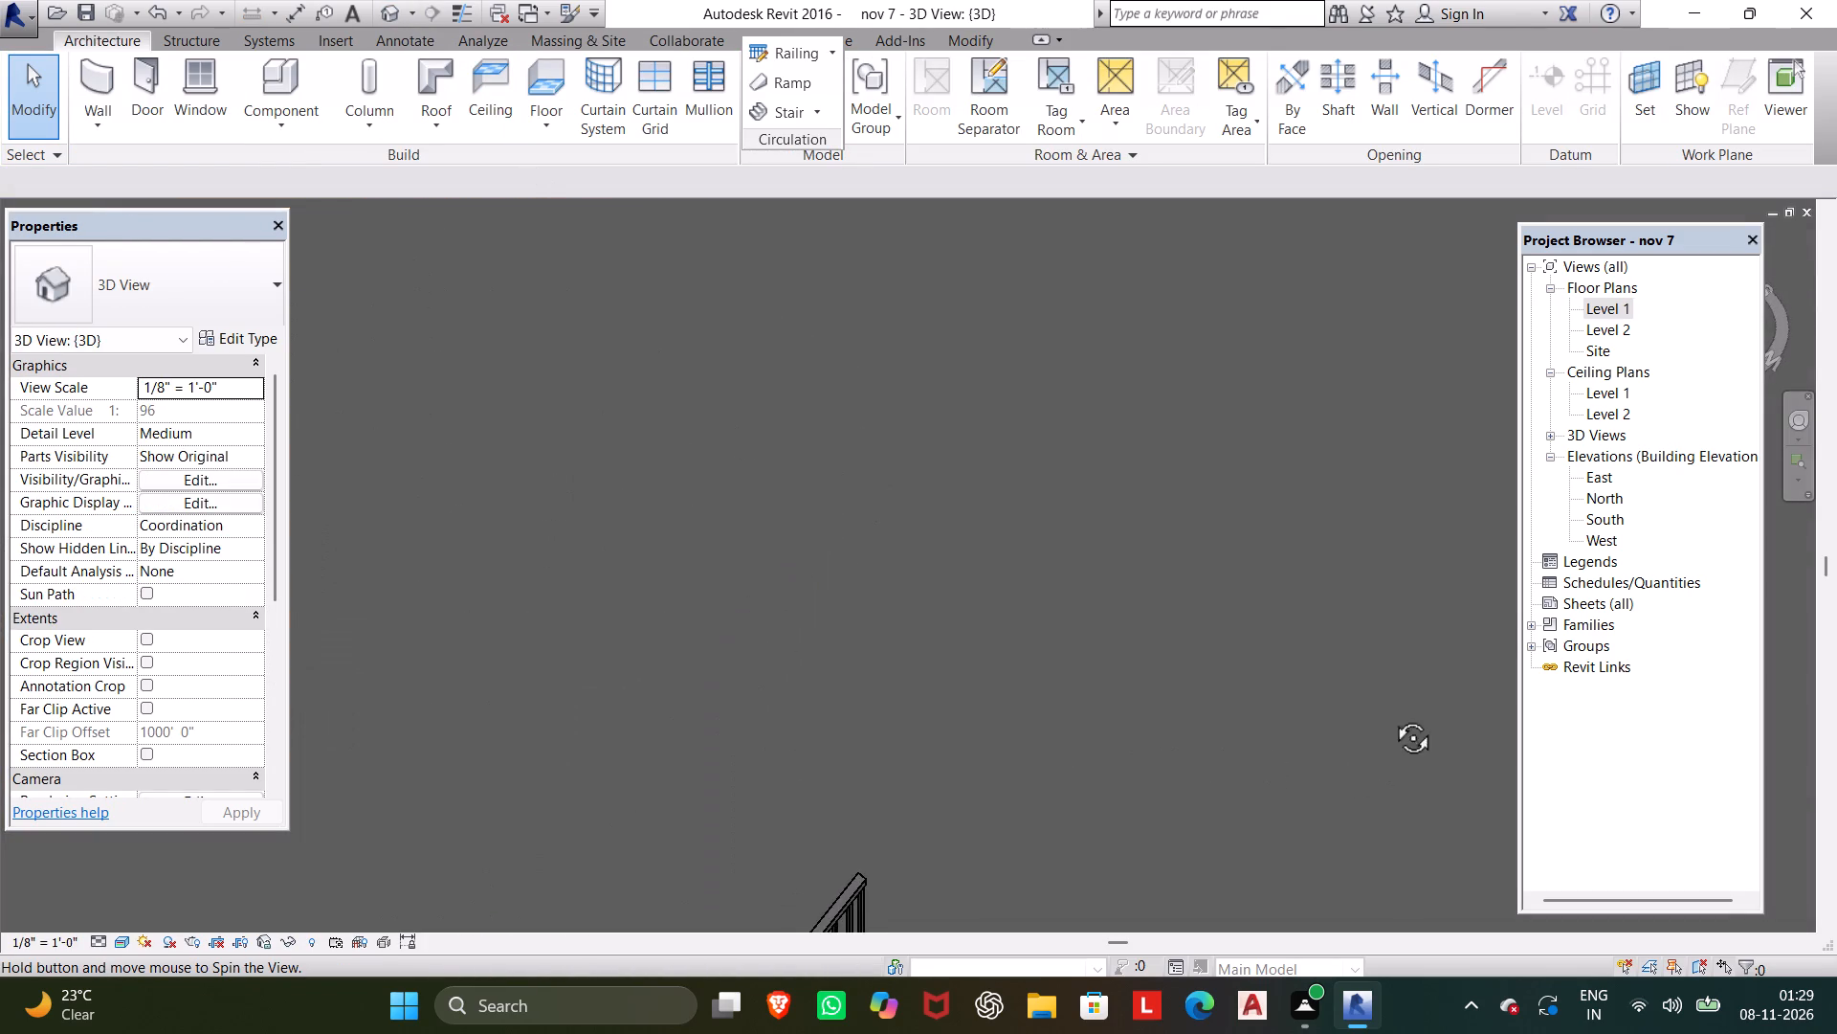
{"action": "middle_click_drag", "start_coordinate": [1391, 716], "coordinate": [1391, 700], "text": "shift"}
{"action": "middle_click_drag", "start_coordinate": [1397, 682], "coordinate": [1387, 241]}
{"action": "middle_click_drag", "start_coordinate": [1255, 437], "coordinate": [1256, 400]}
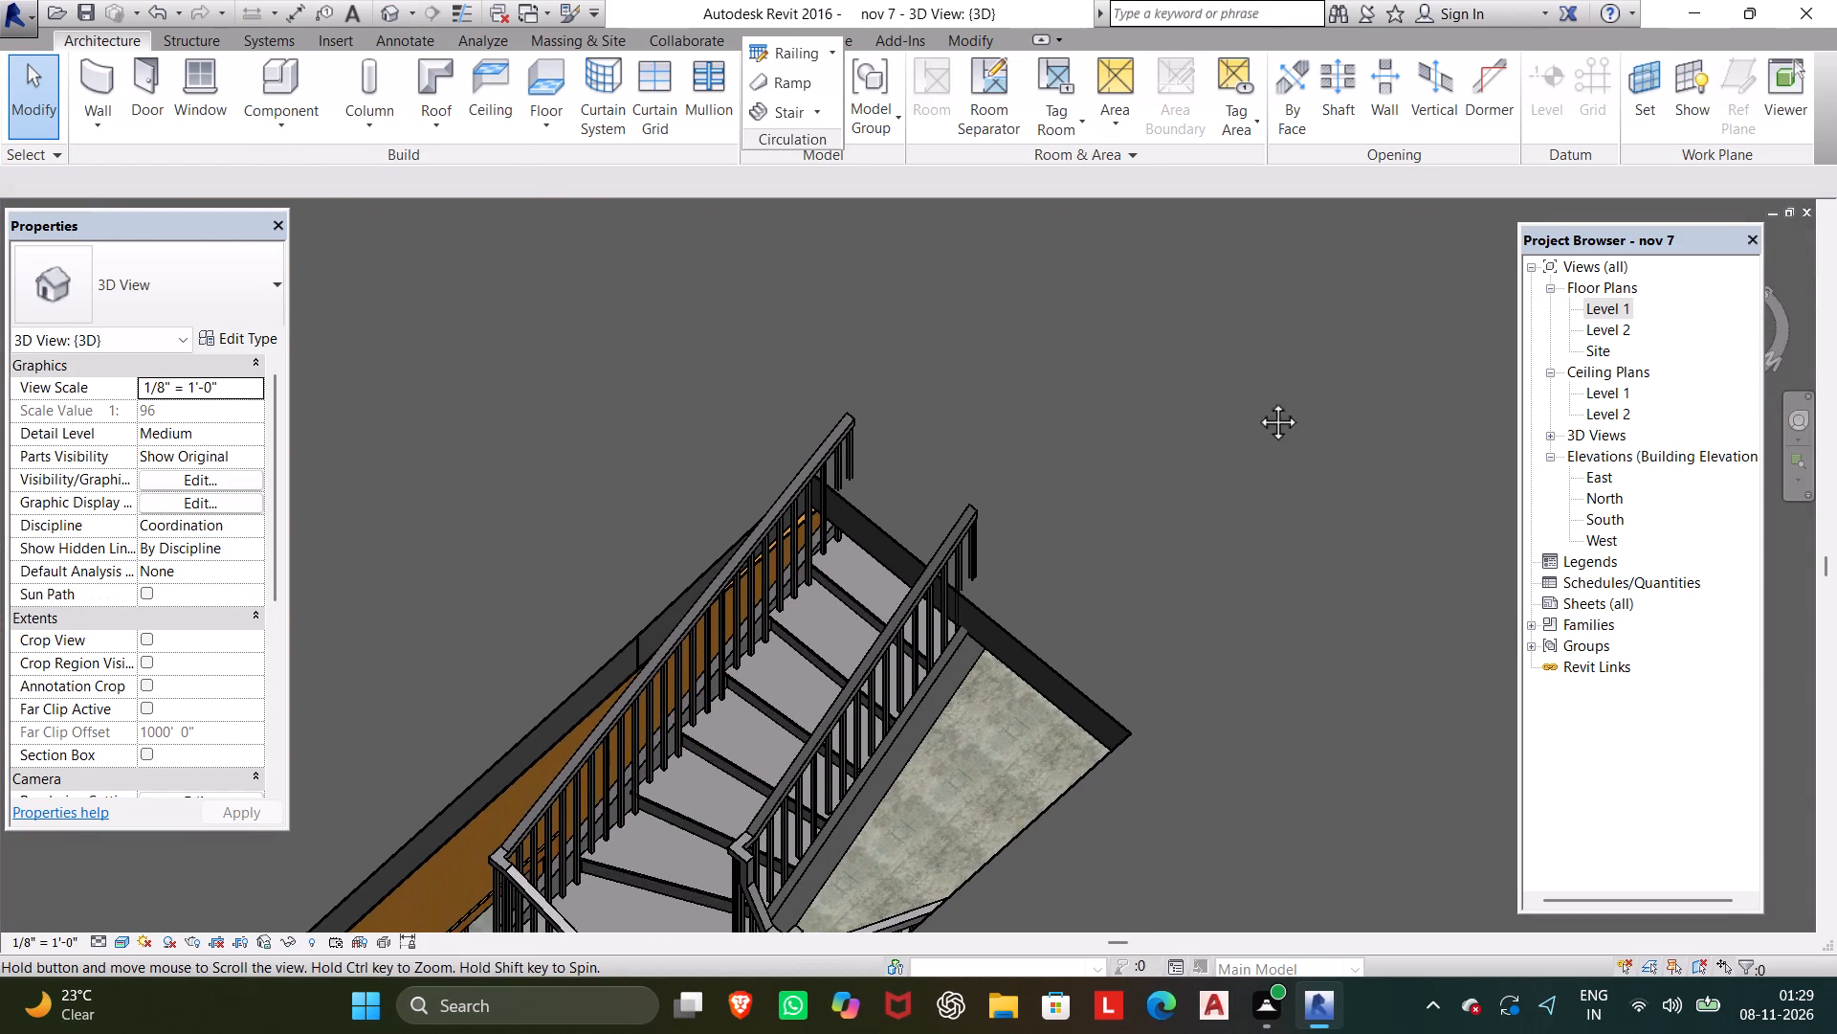
{"action": "middle_click_drag", "start_coordinate": [1256, 400], "coordinate": [1259, 202]}
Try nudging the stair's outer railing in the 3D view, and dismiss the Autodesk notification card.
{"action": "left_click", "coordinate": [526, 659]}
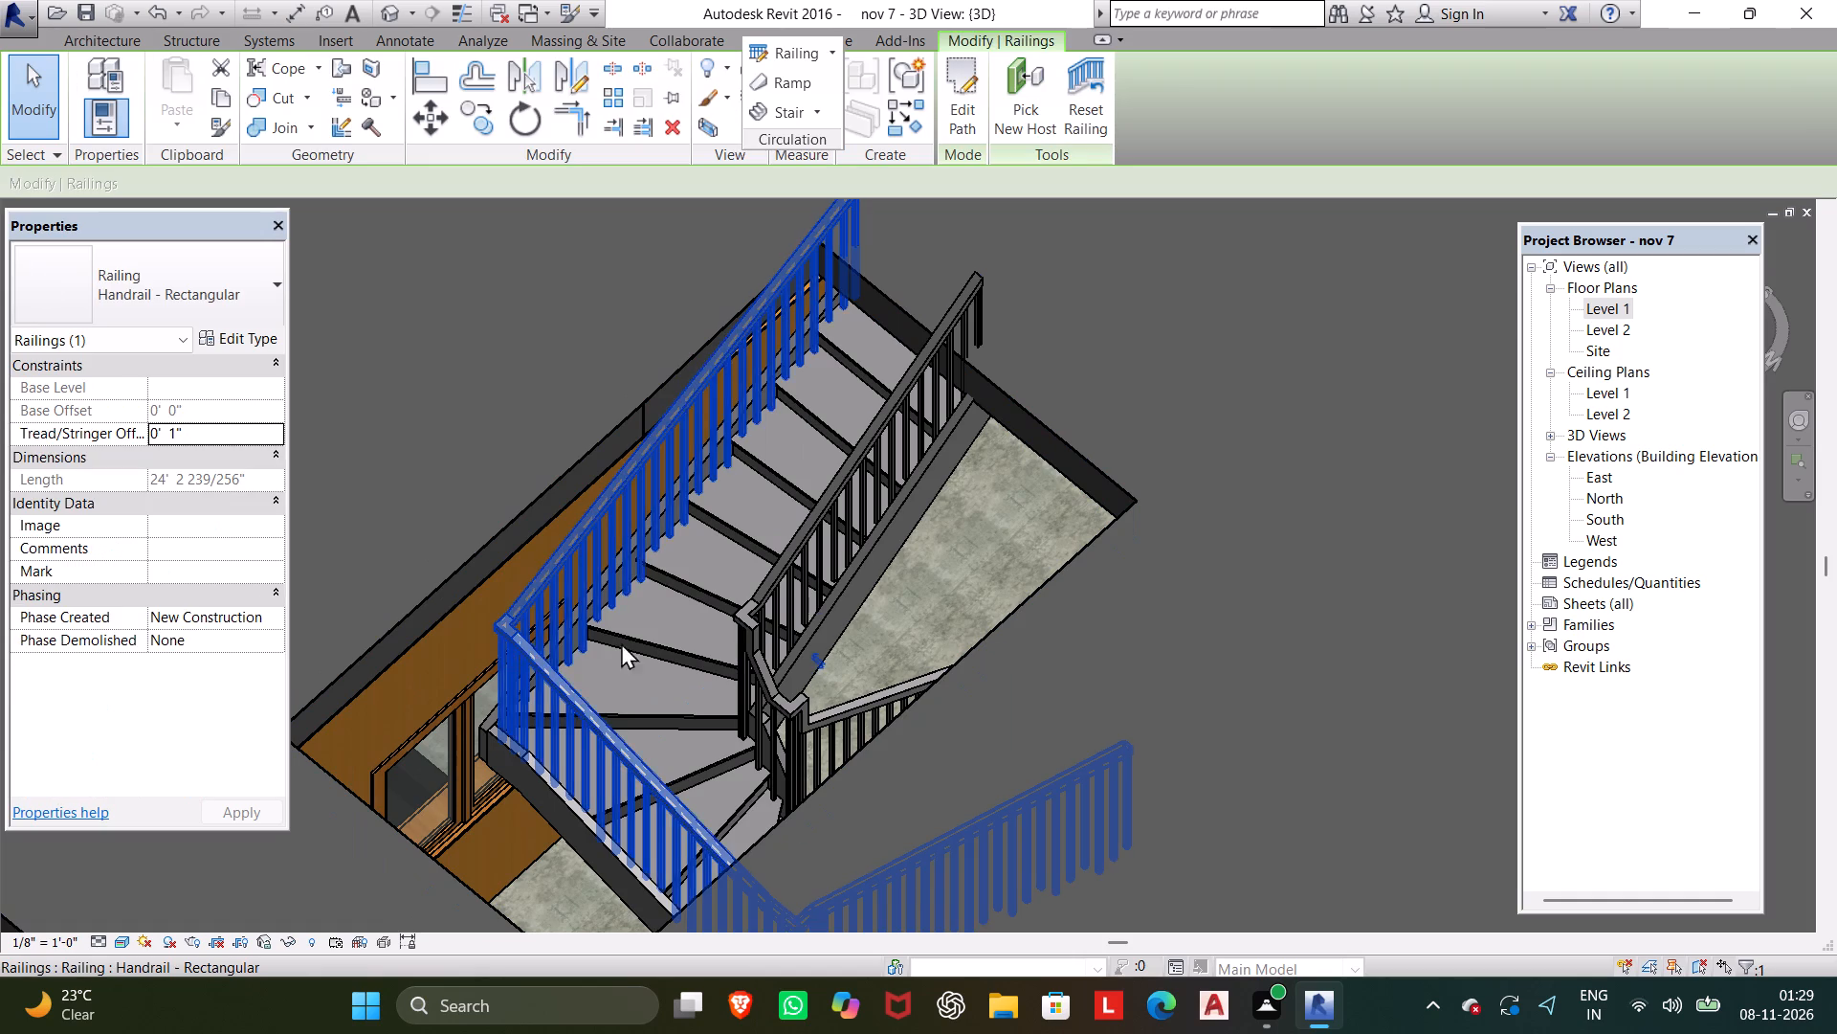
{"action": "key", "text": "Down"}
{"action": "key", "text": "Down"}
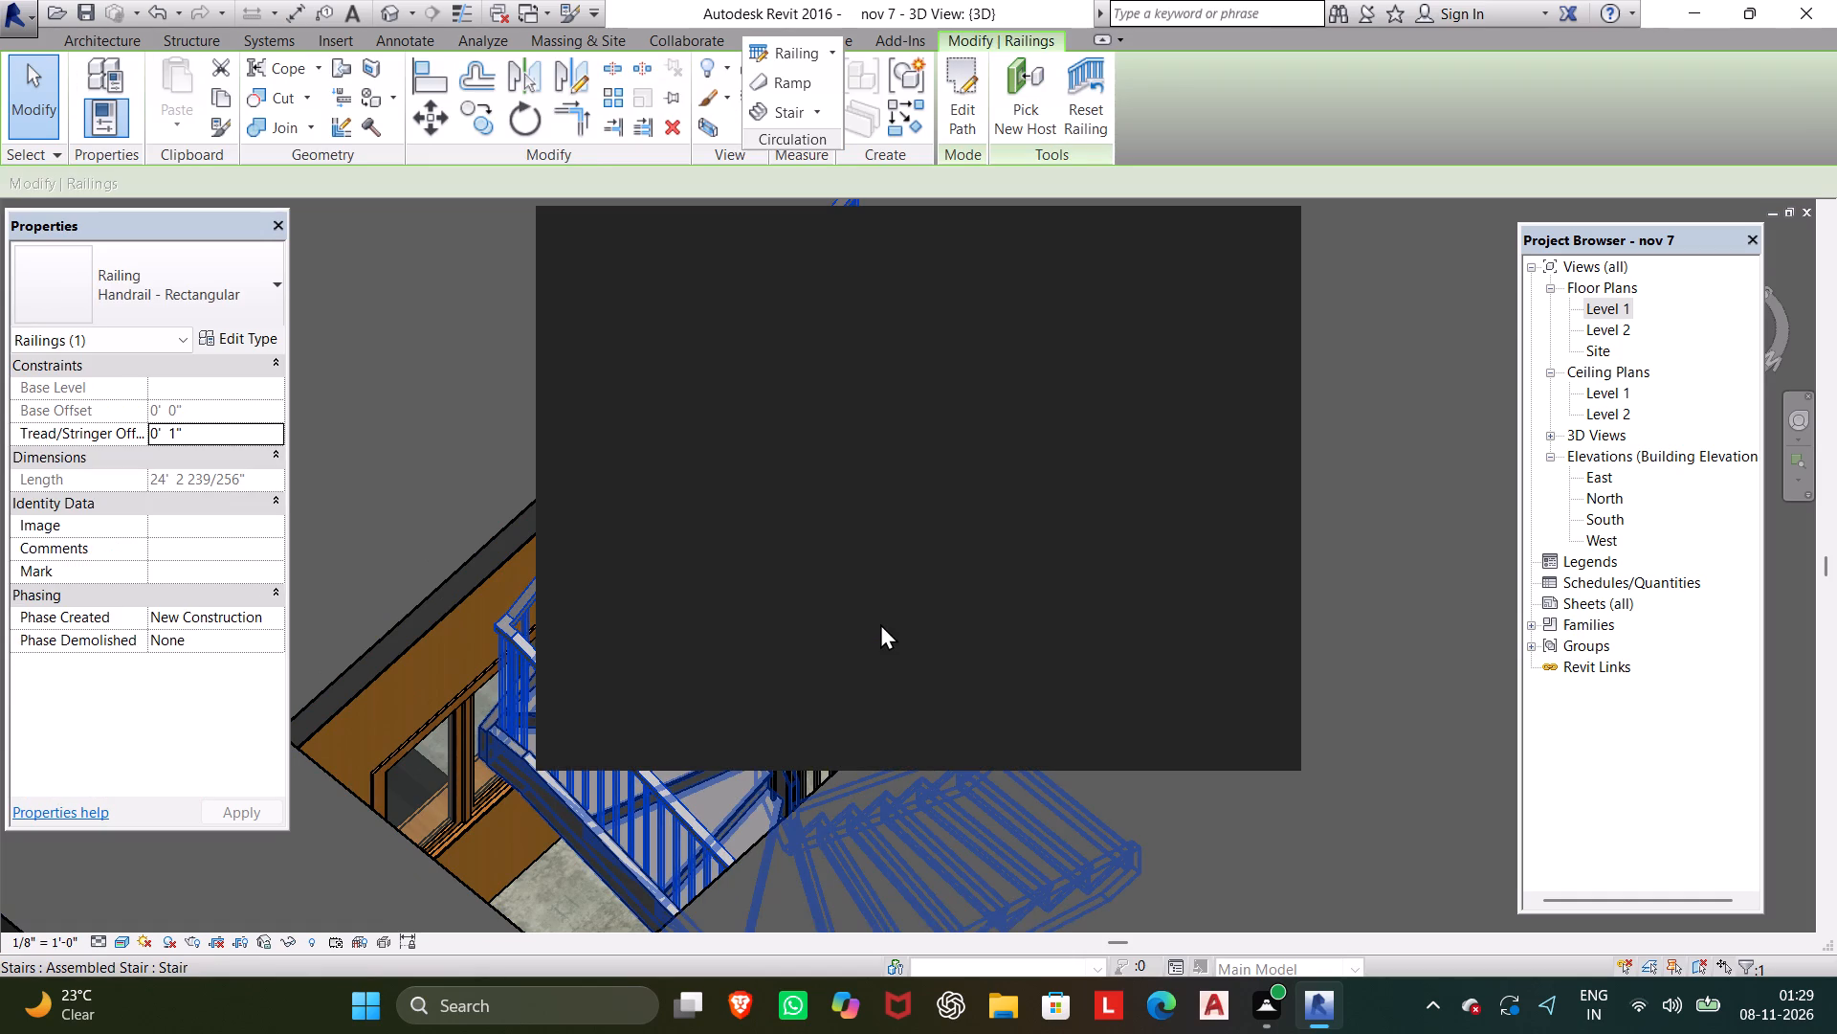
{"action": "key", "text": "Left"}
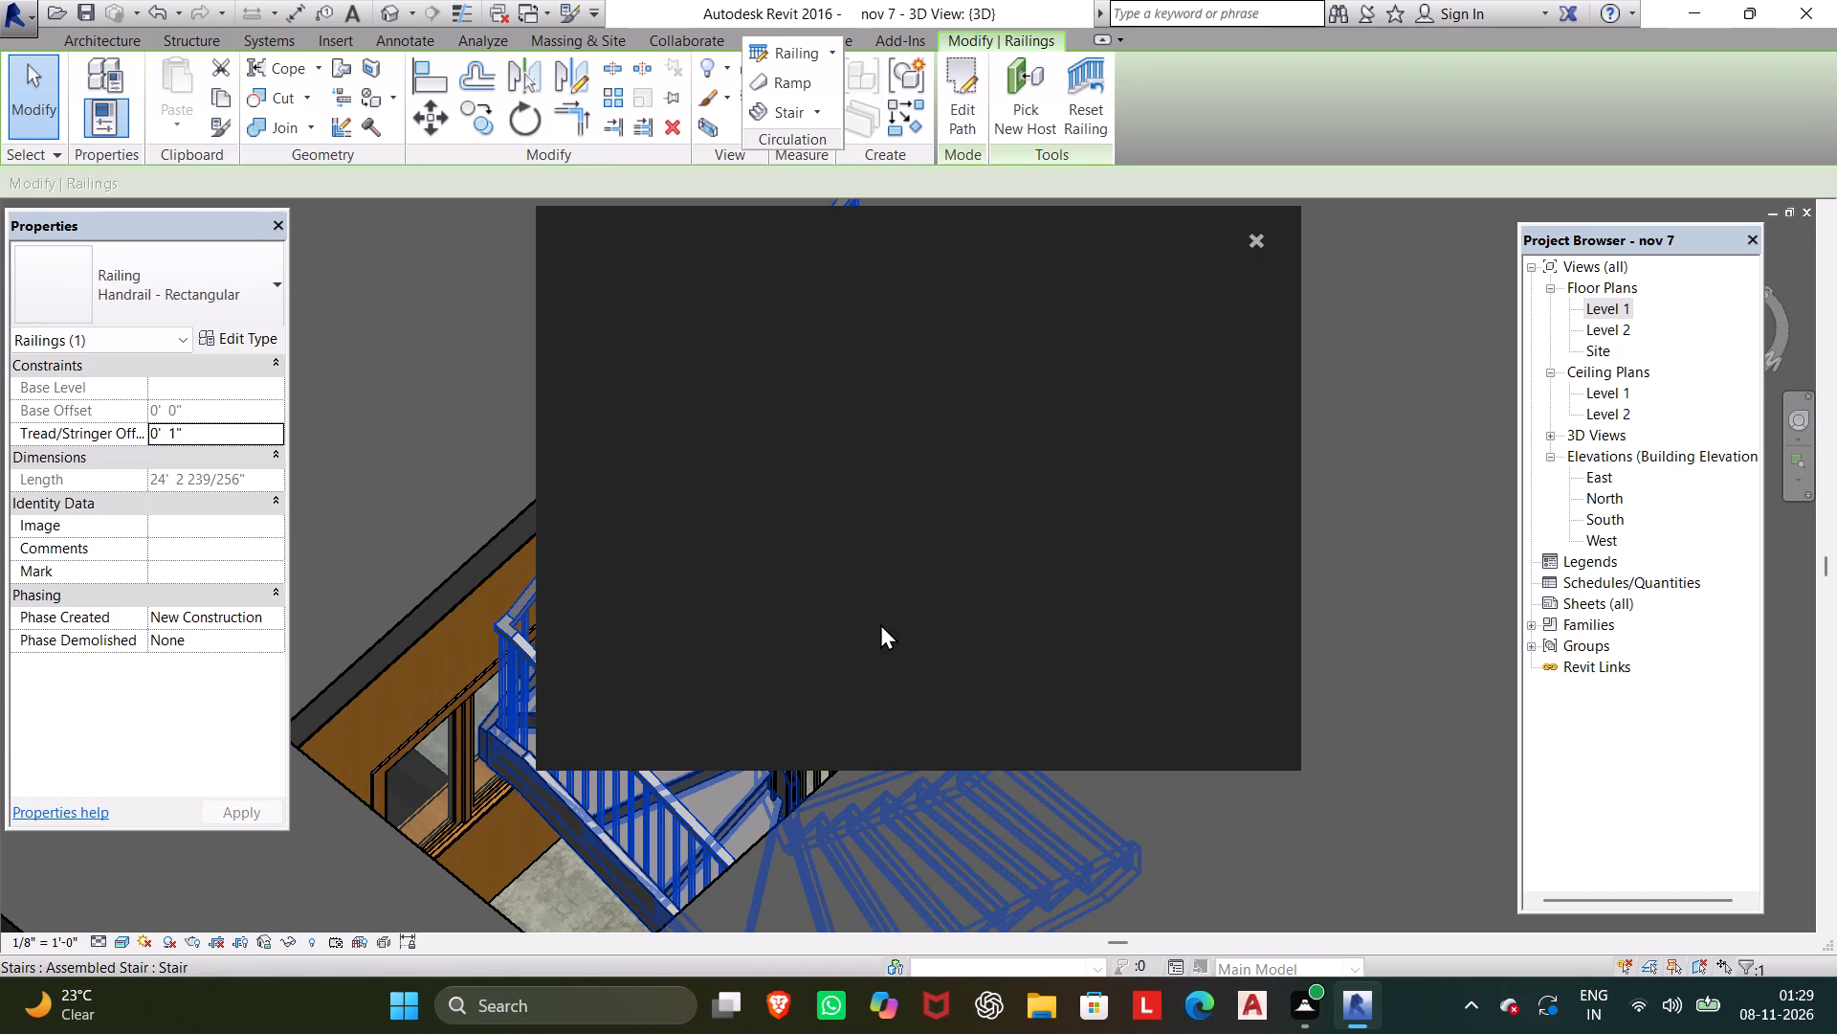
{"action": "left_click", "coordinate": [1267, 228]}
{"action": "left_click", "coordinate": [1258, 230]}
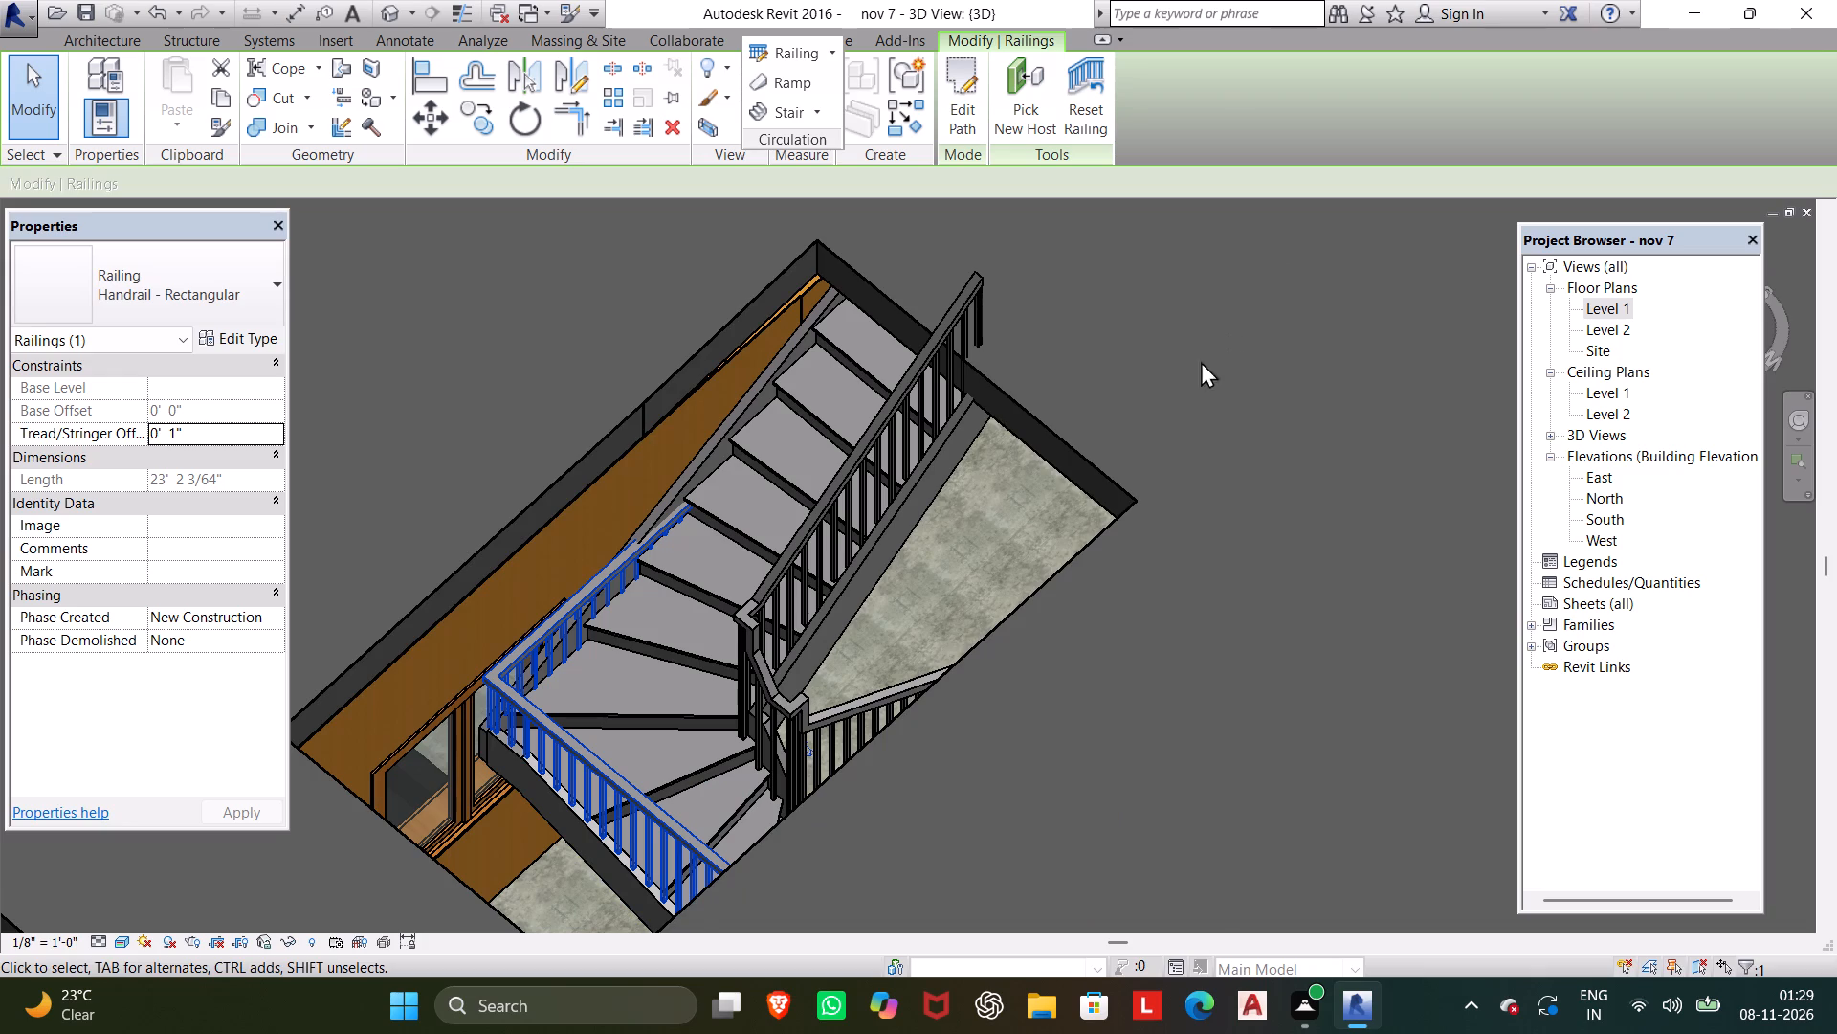
Select the whole stair in 3D and nudge it toward the east stairwell wall and slightly north within the roof opening.
{"action": "left_click", "coordinate": [784, 538]}
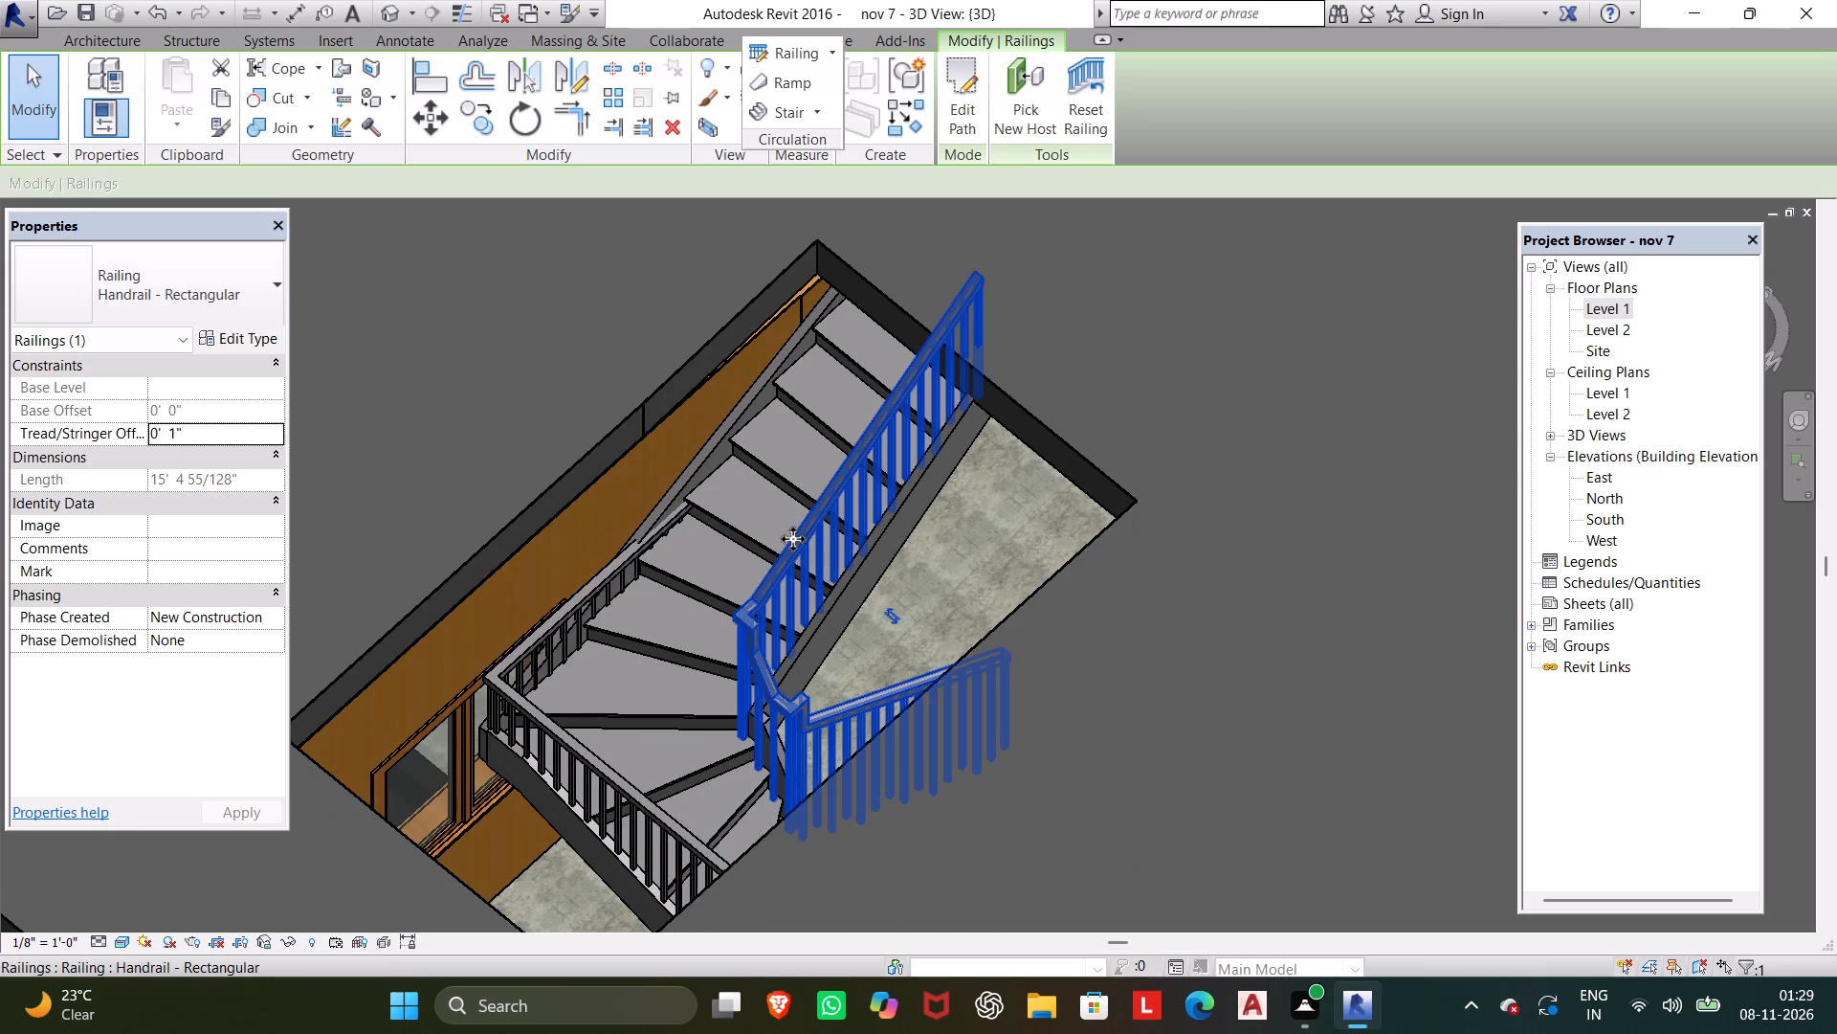
{"action": "left_click", "coordinate": [551, 907]}
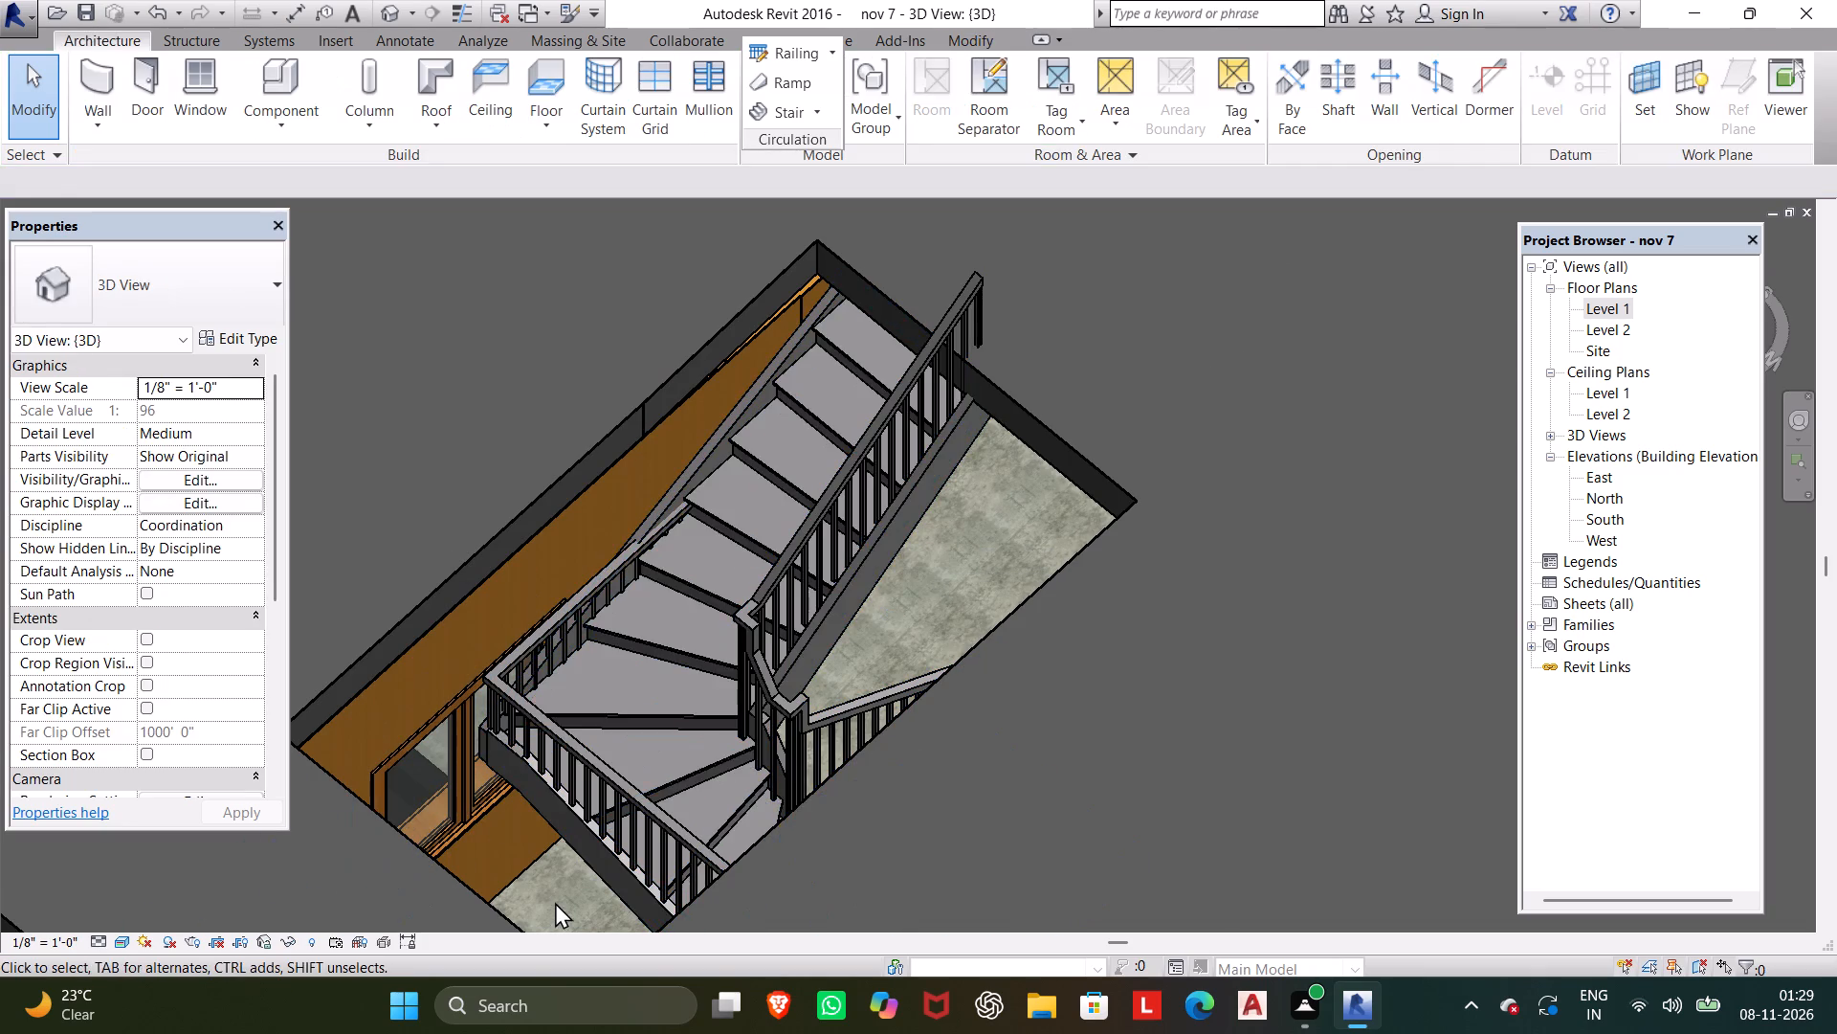
{"action": "left_click", "coordinate": [594, 835]}
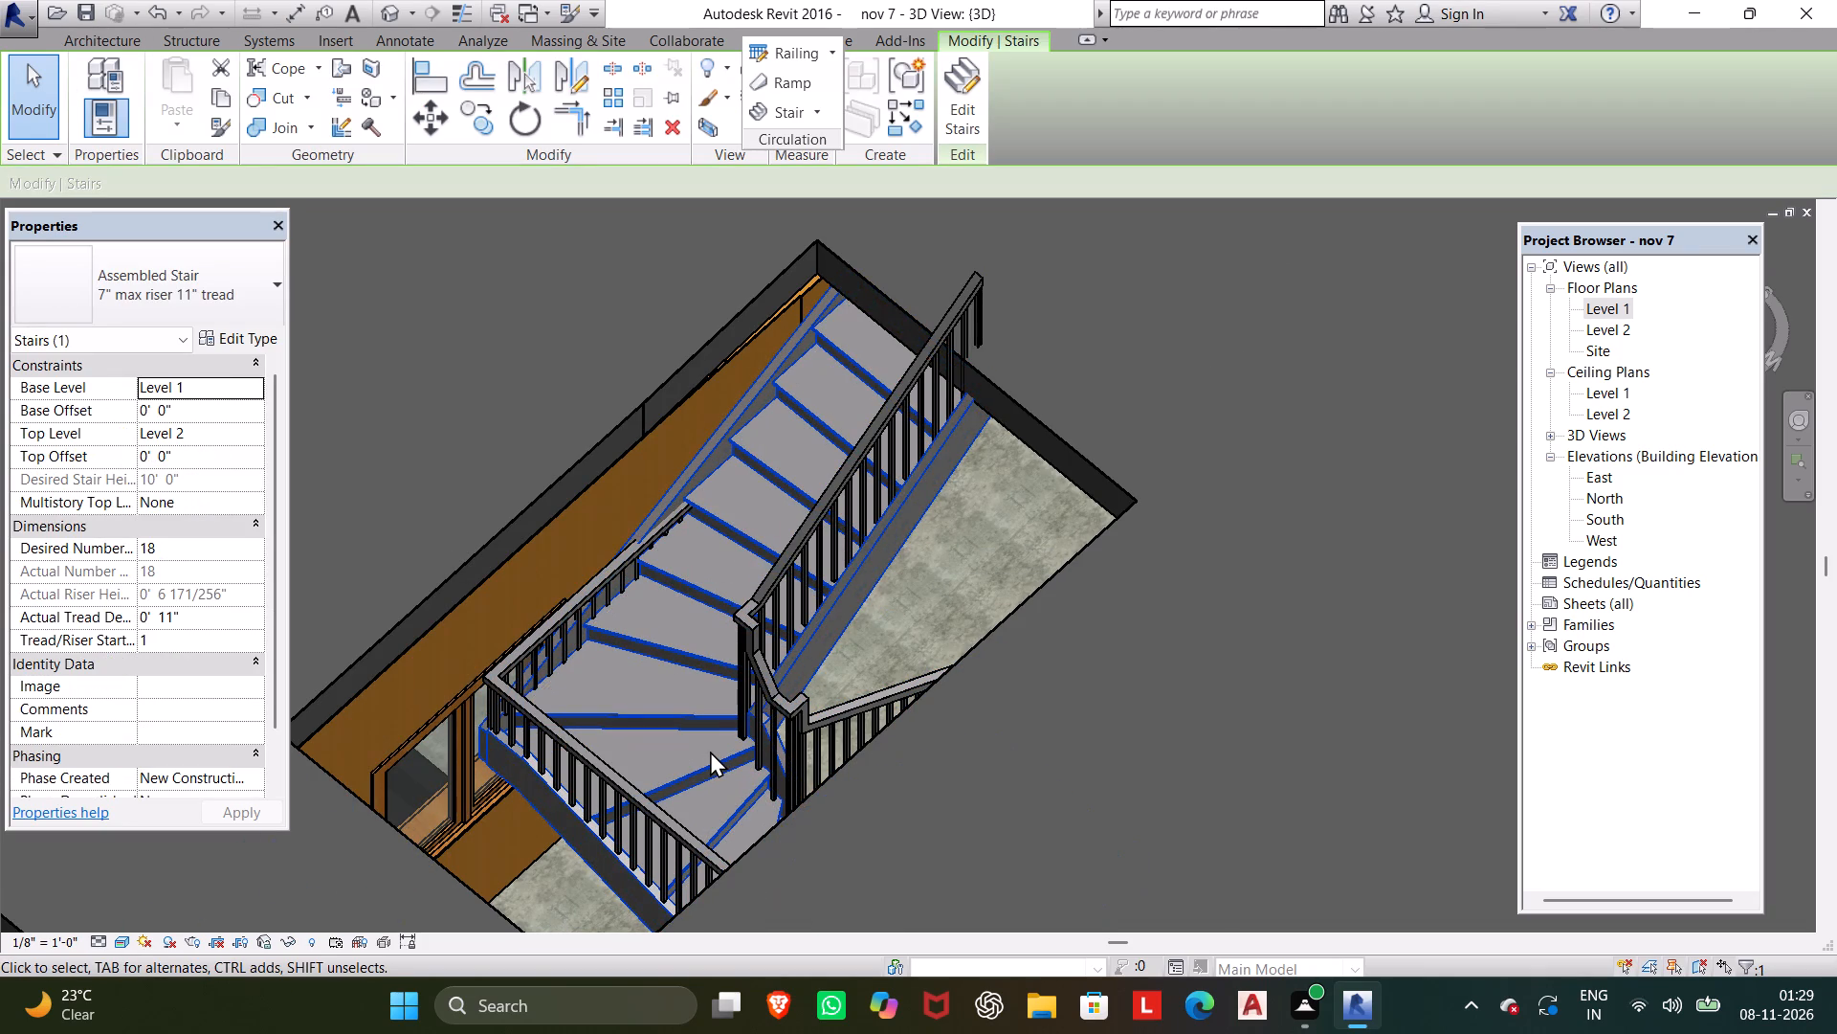
{"action": "key", "text": "Down"}
{"action": "key", "text": "Down"}
{"action": "key", "text": "Down"}
{"action": "key", "text": "Left"}
{"action": "key", "text": "Left"}
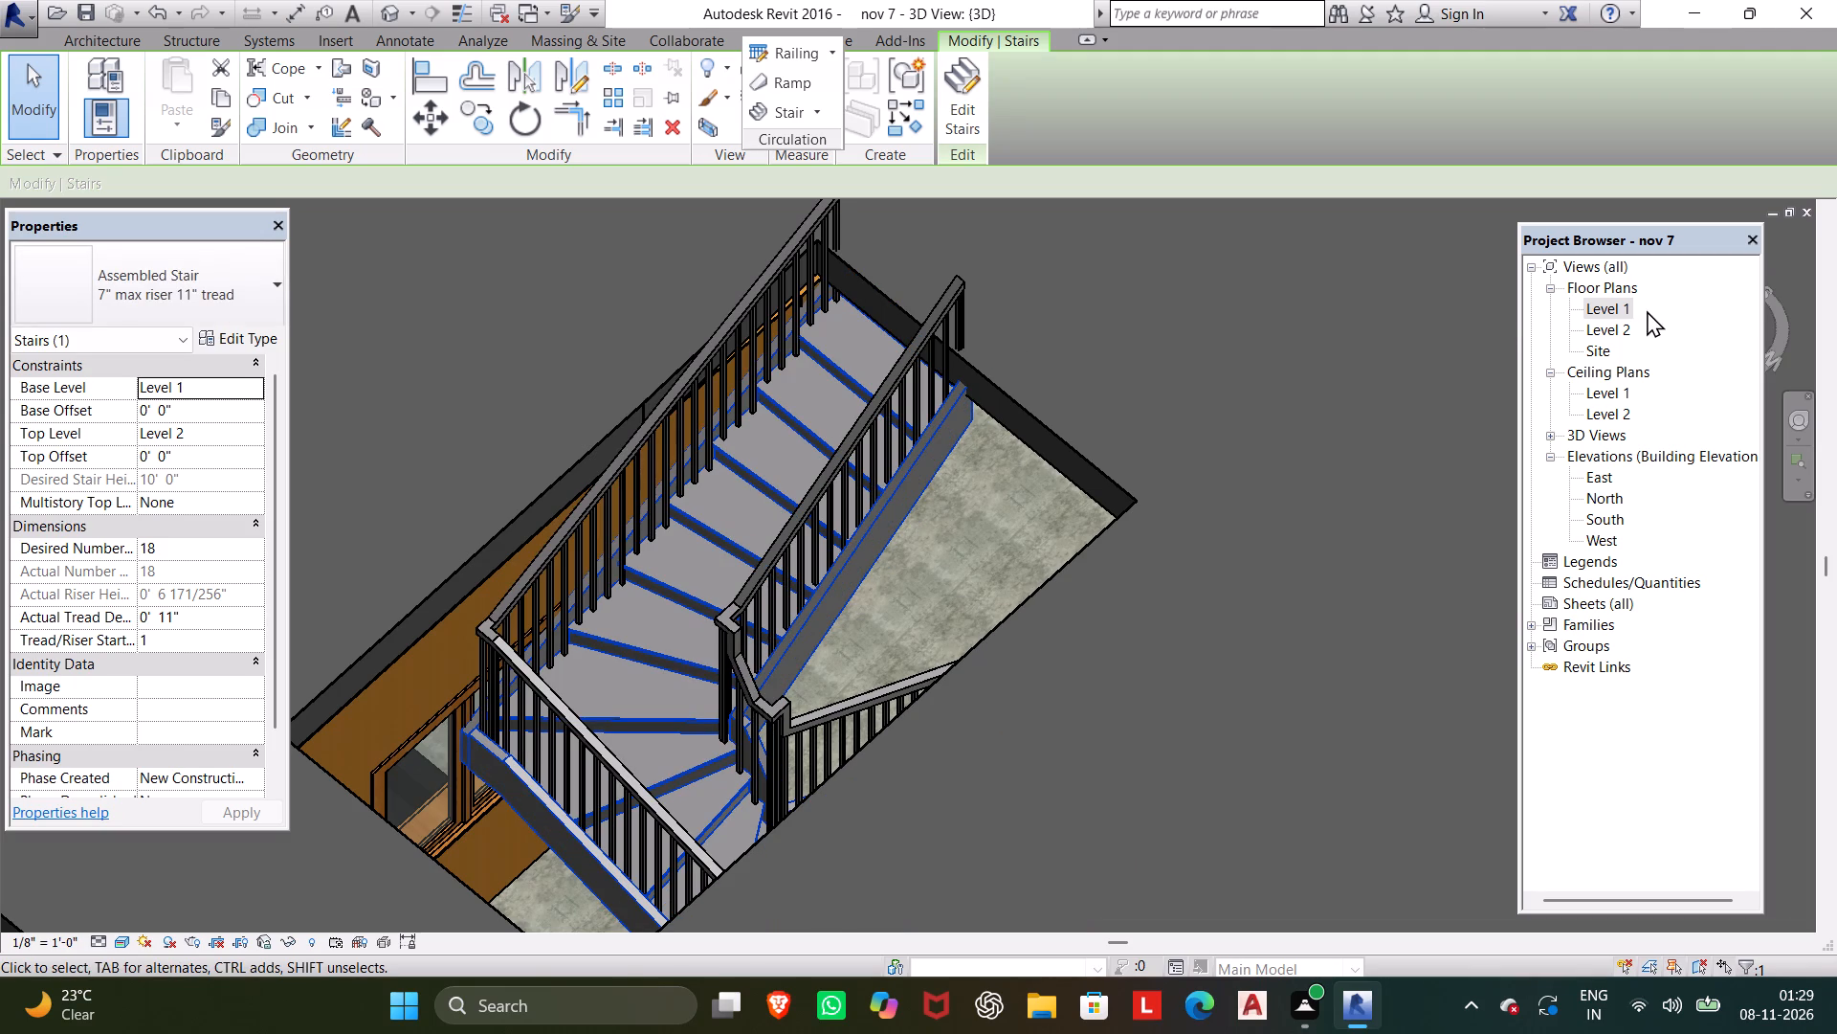
{"action": "key", "text": "Left"}
{"action": "key", "text": "Left"}
{"action": "key", "text": "Left"}
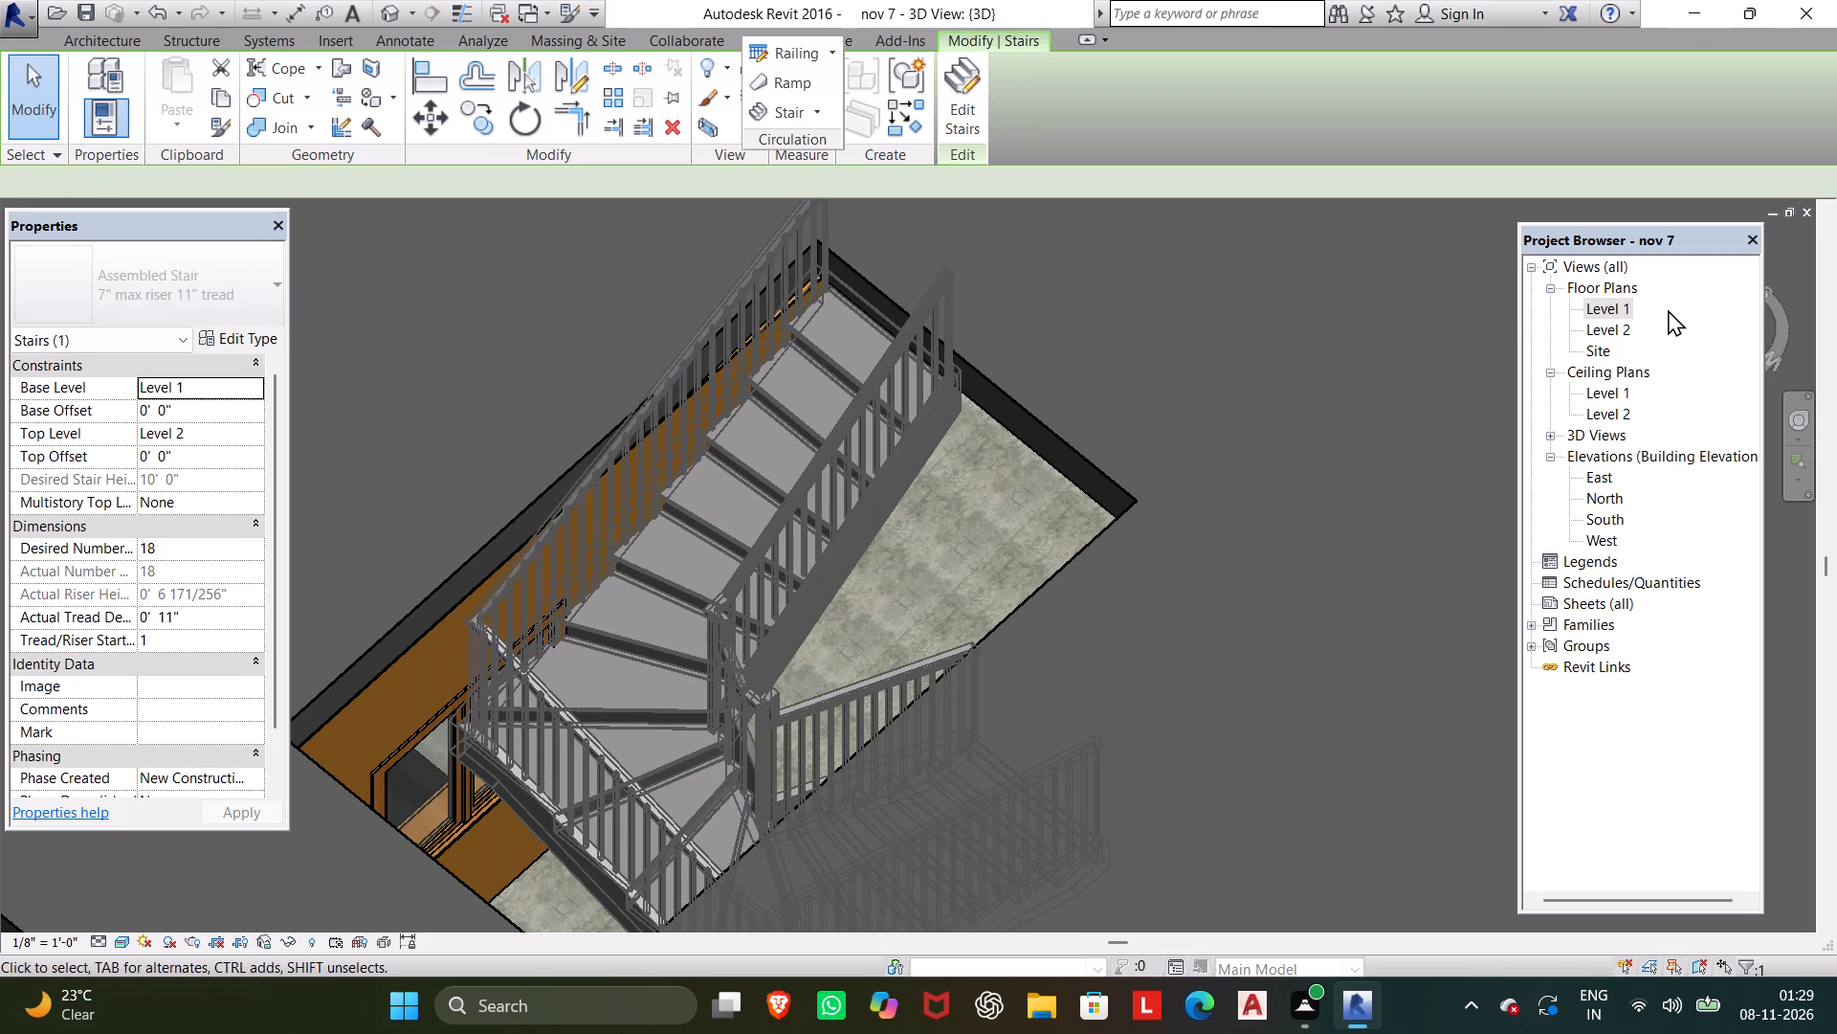
{"action": "key", "text": "Down"}
{"action": "key", "text": "Right"}
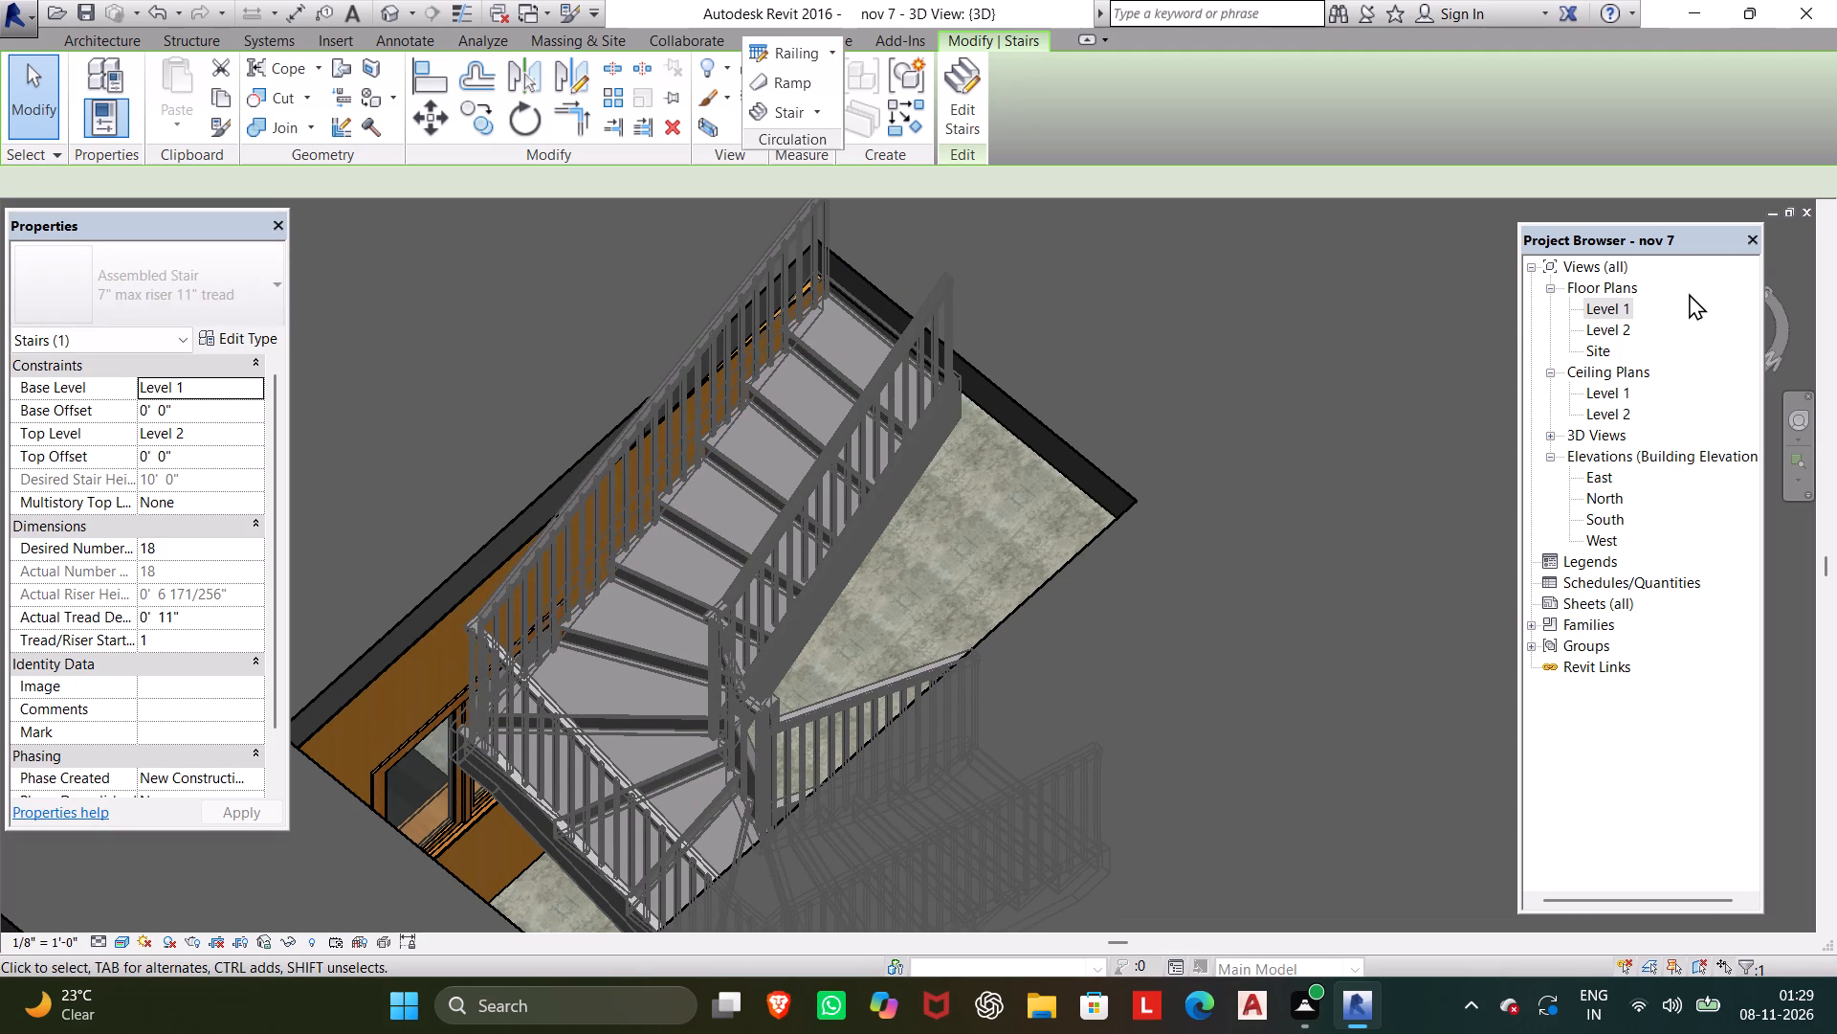
On the Level 1 floor plan, nudge the stair west between the two stairwell walls and slightly north.
{"action": "left_click", "coordinate": [1619, 315]}
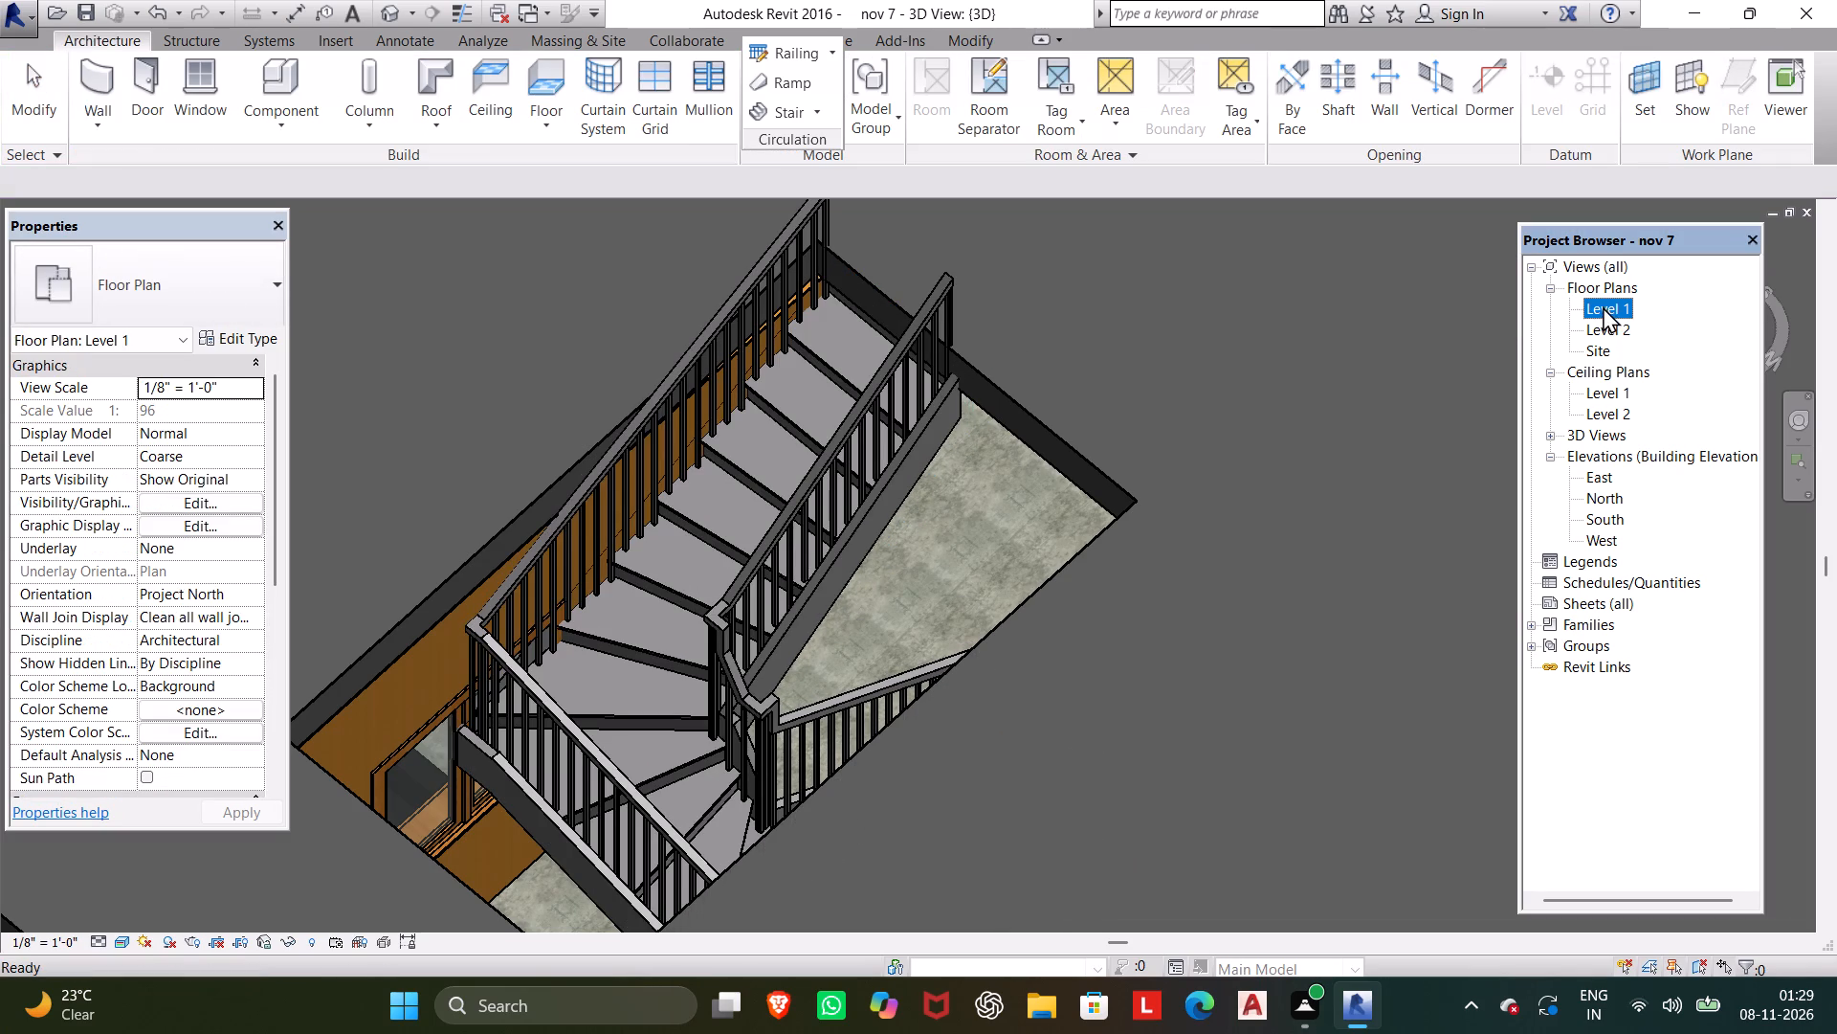
{"action": "double_click", "coordinate": [1564, 311]}
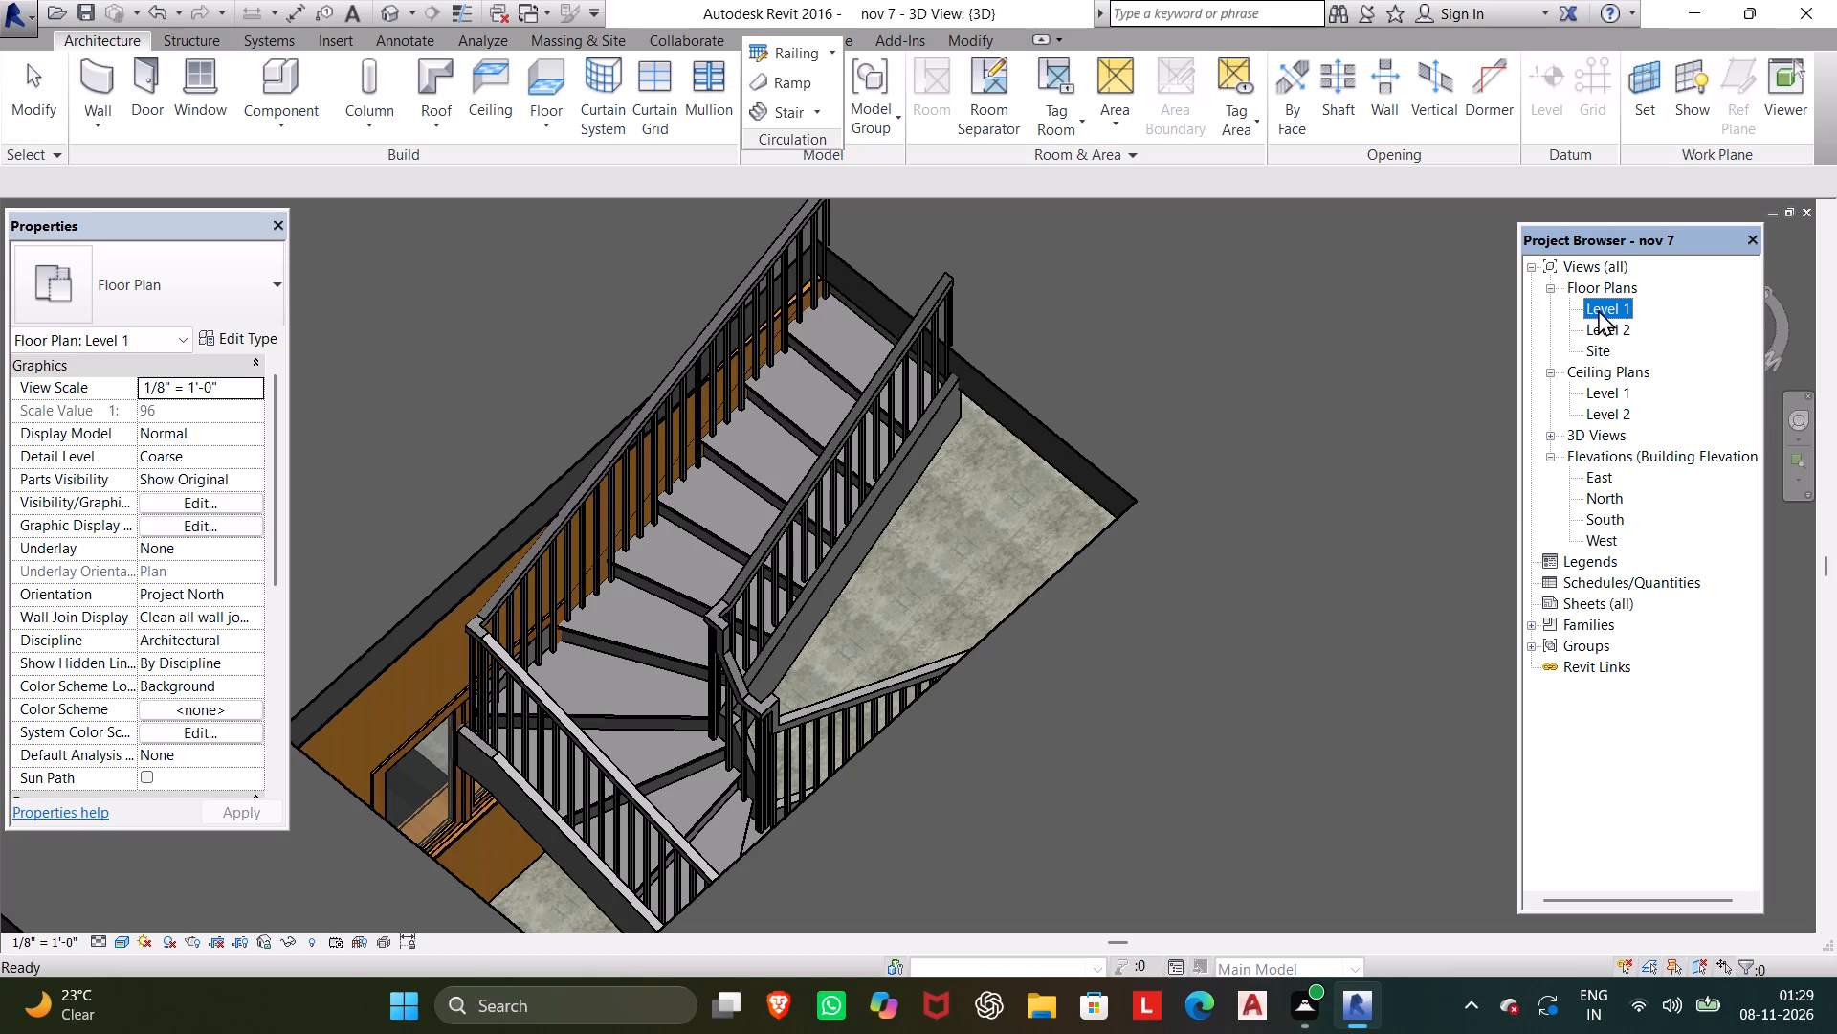
{"action": "left_click", "coordinate": [1598, 309]}
{"action": "left_click", "coordinate": [1605, 306]}
{"action": "scroll", "coordinate": [754, 676], "scroll_direction": "down", "scroll_amount": 1}
{"action": "middle_click_drag", "start_coordinate": [754, 678], "coordinate": [793, 768]}
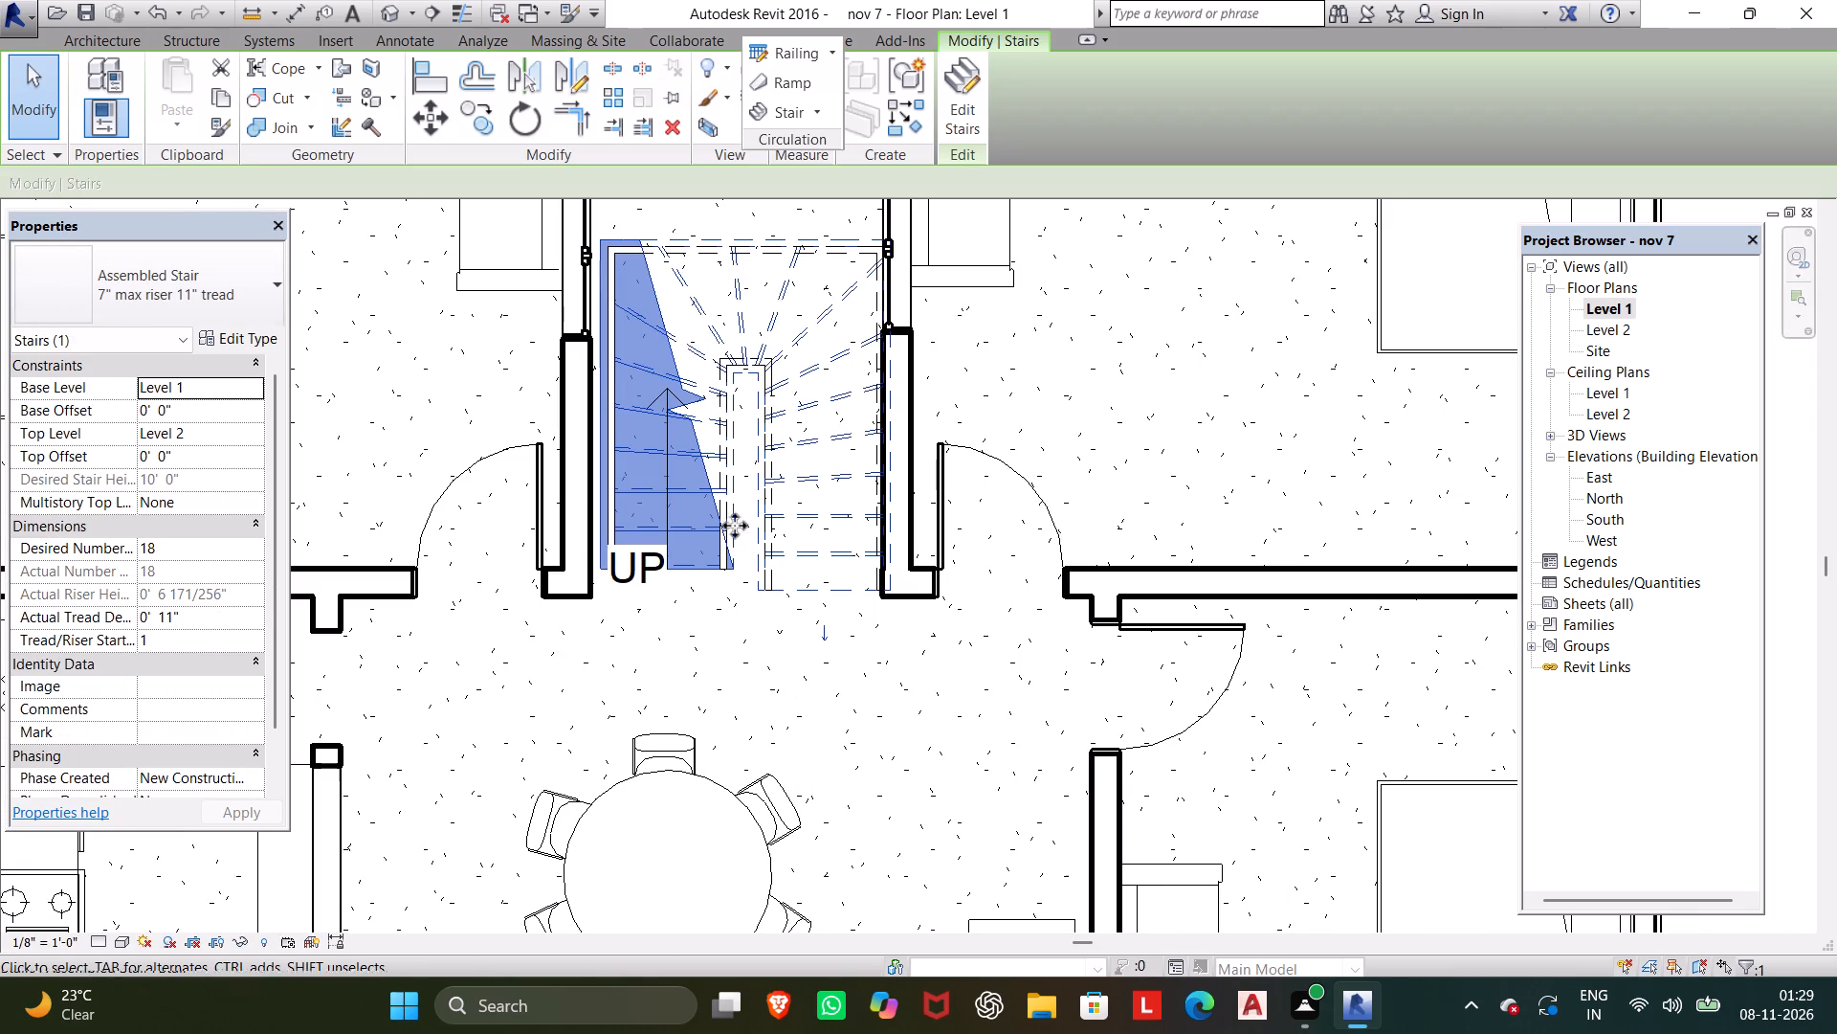
{"action": "middle_click_drag", "start_coordinate": [750, 301], "coordinate": [783, 476]}
{"action": "left_click", "coordinate": [788, 413]}
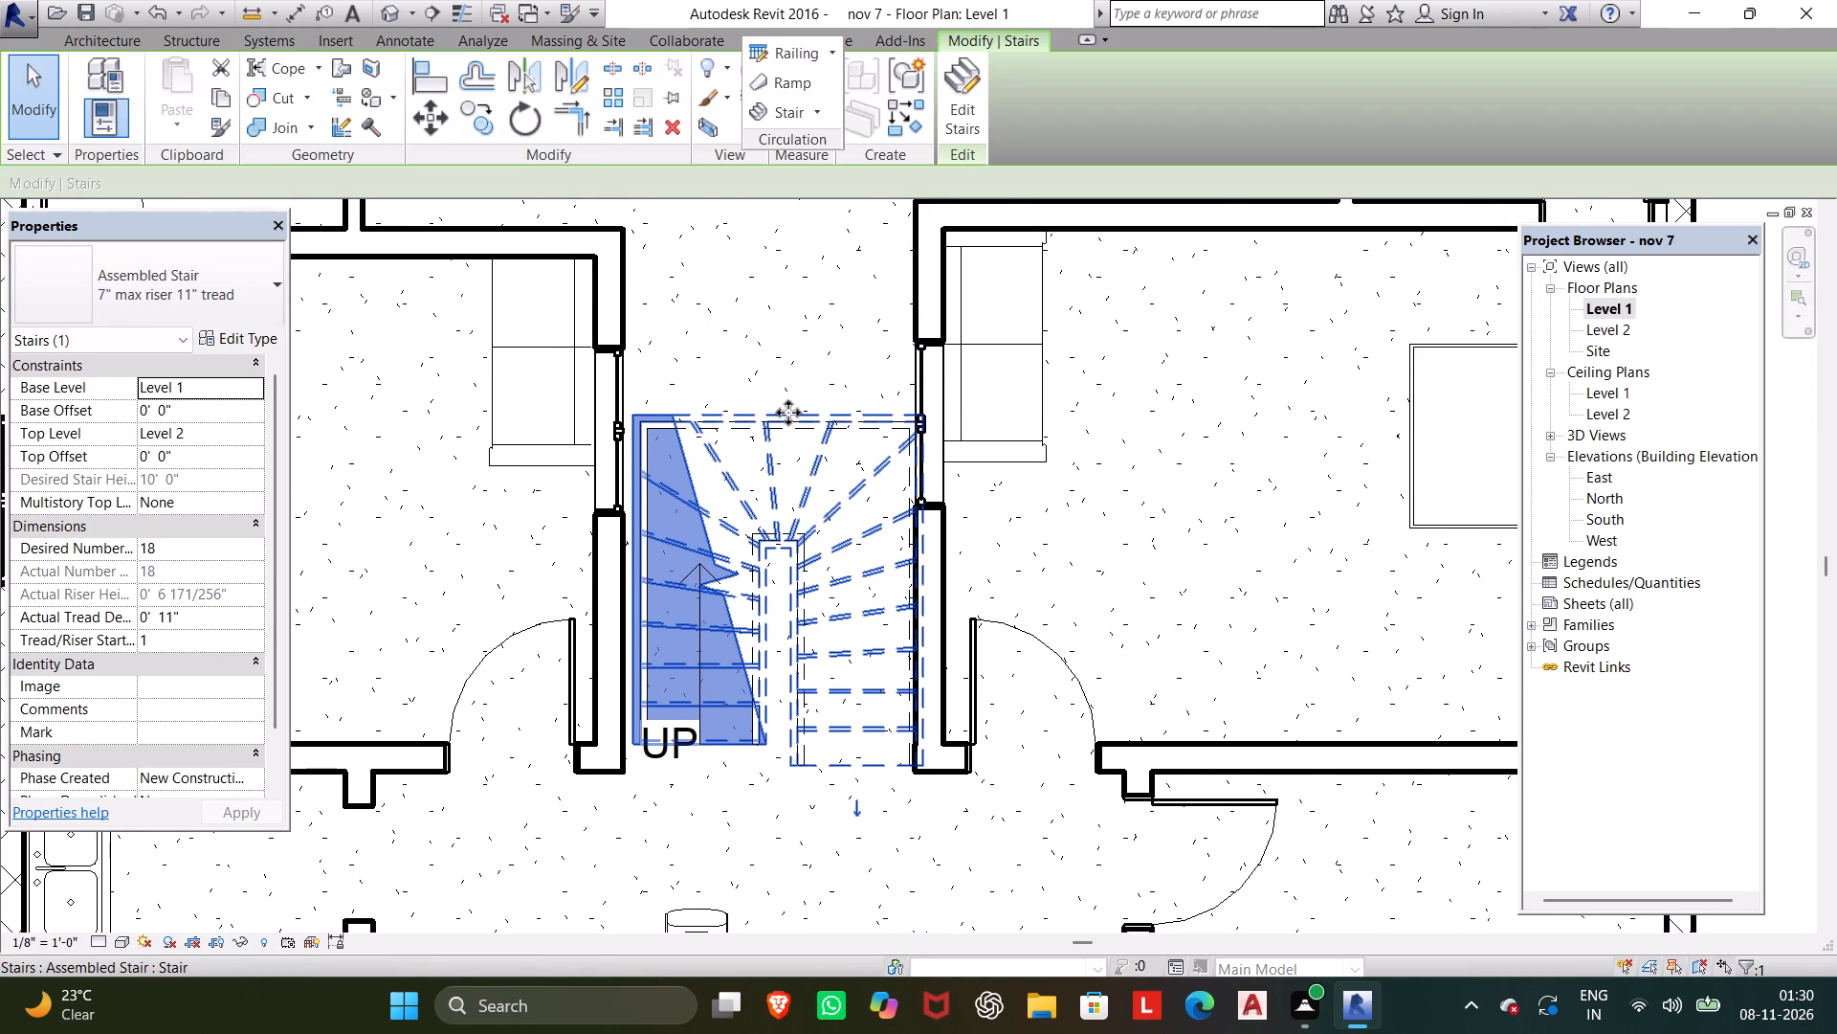
{"action": "left_click", "coordinate": [779, 448]}
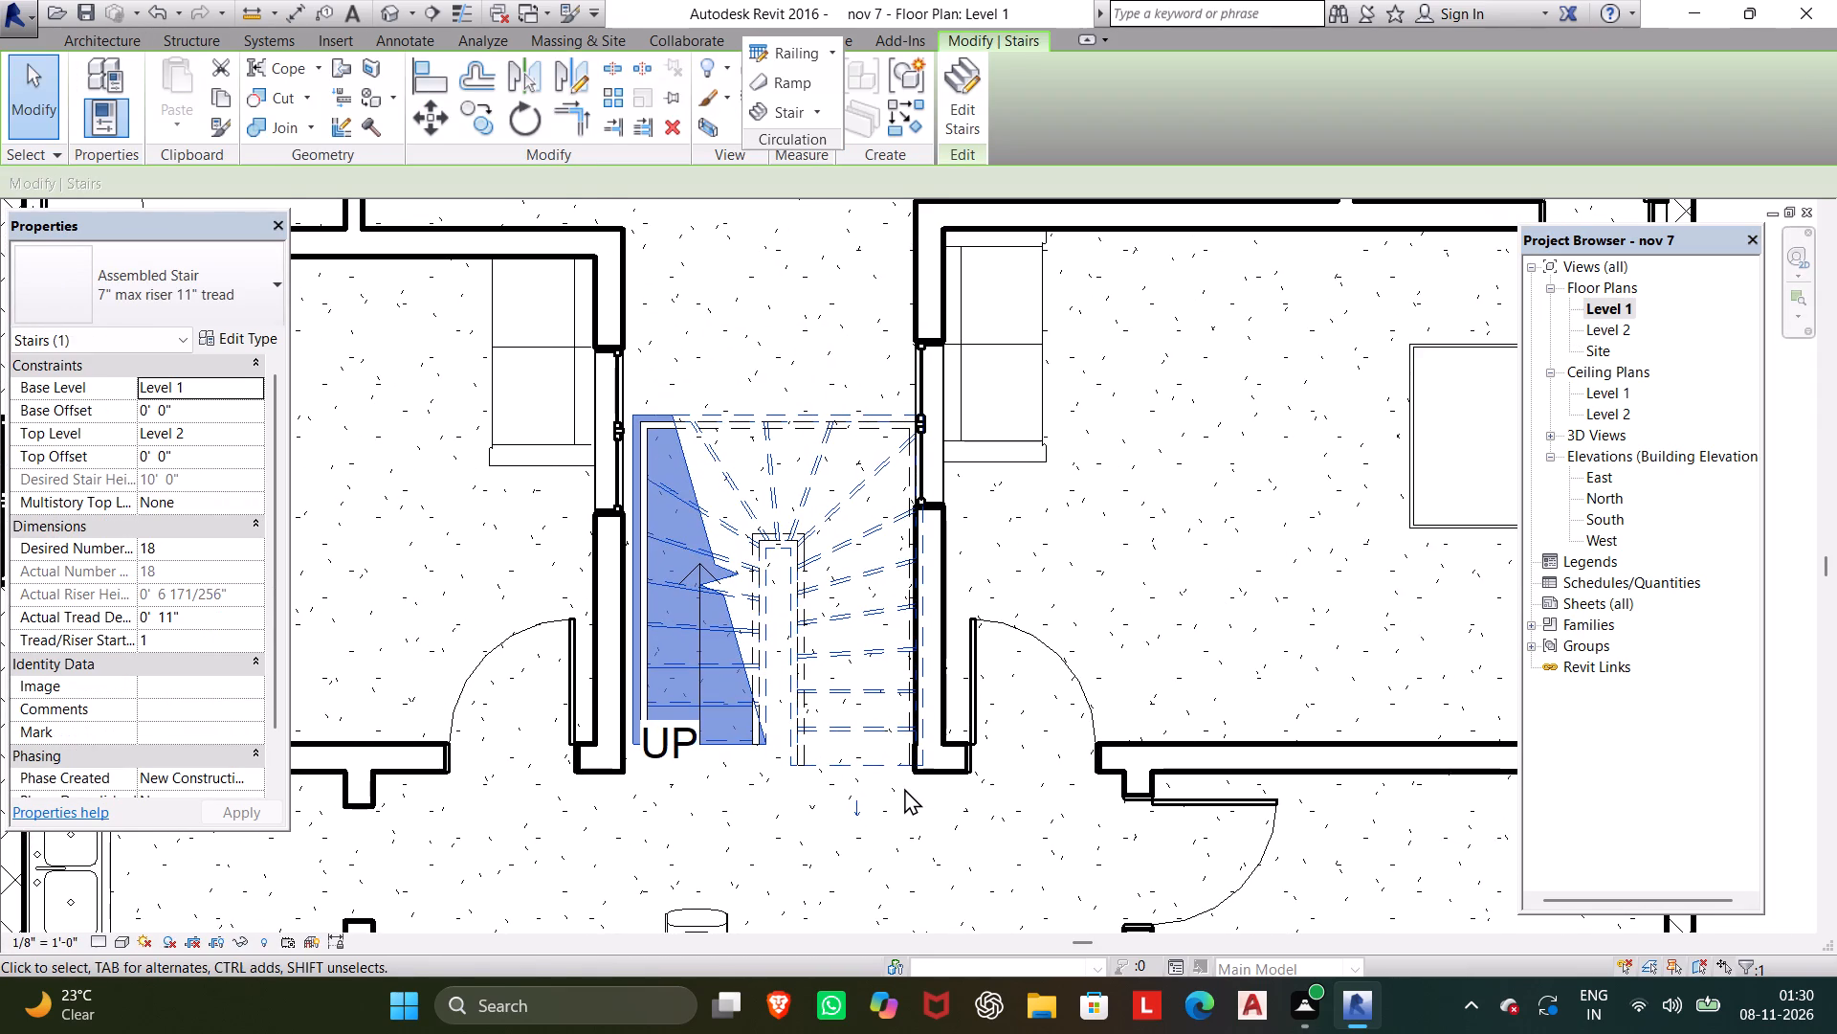
{"action": "key", "text": "Left"}
{"action": "key", "text": "Left"}
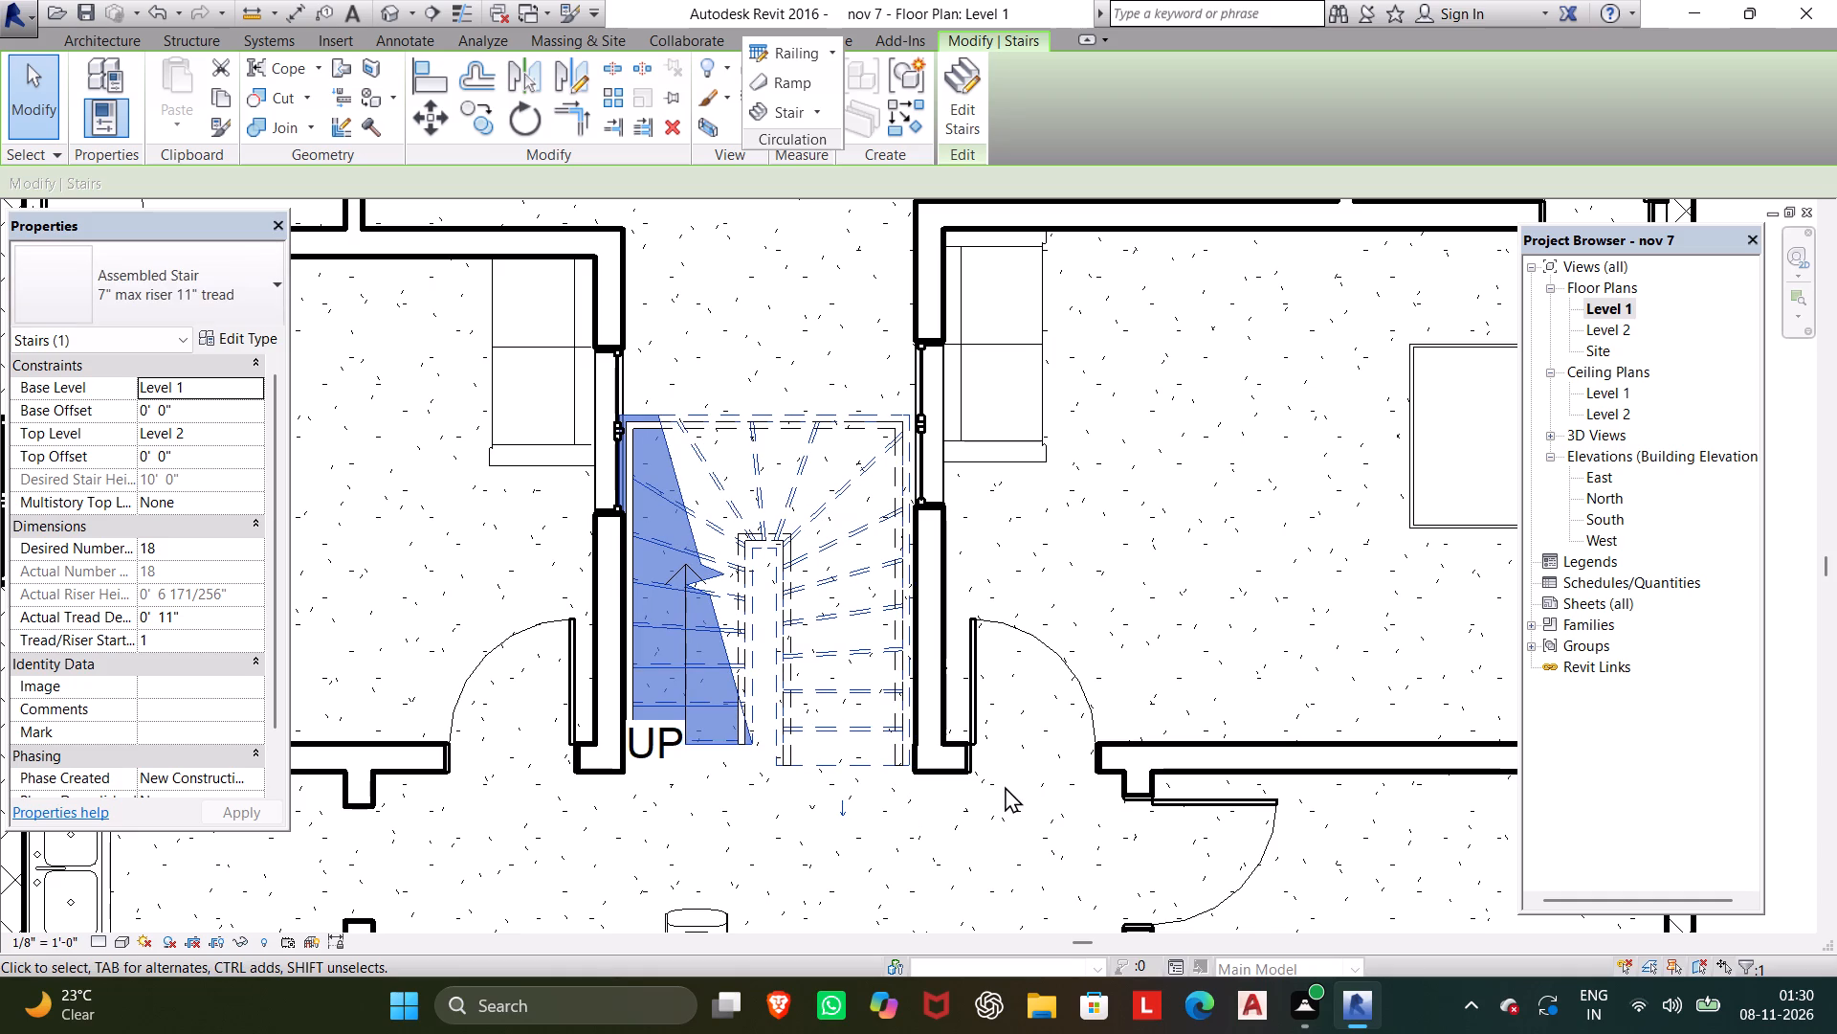
{"action": "key", "text": "Escape"}
{"action": "key", "text": "Escape"}
{"action": "key", "text": "Escape"}
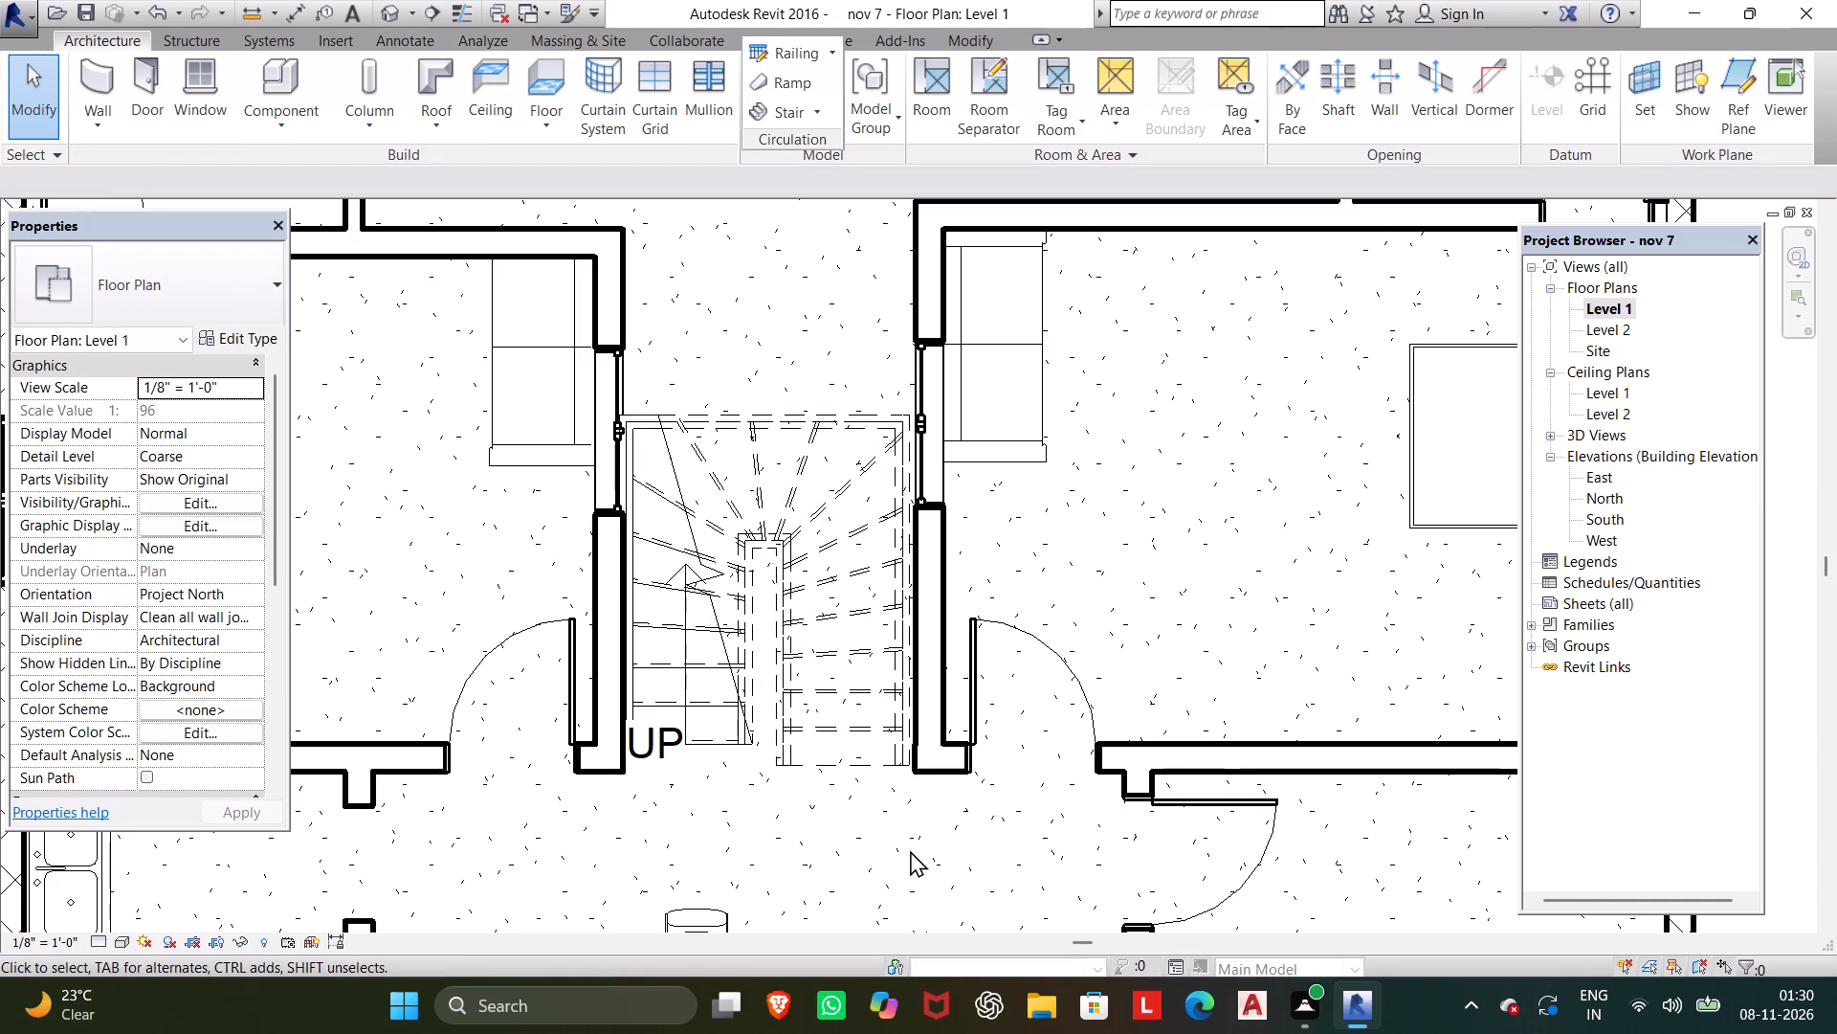
{"action": "left_click", "coordinate": [804, 491]}
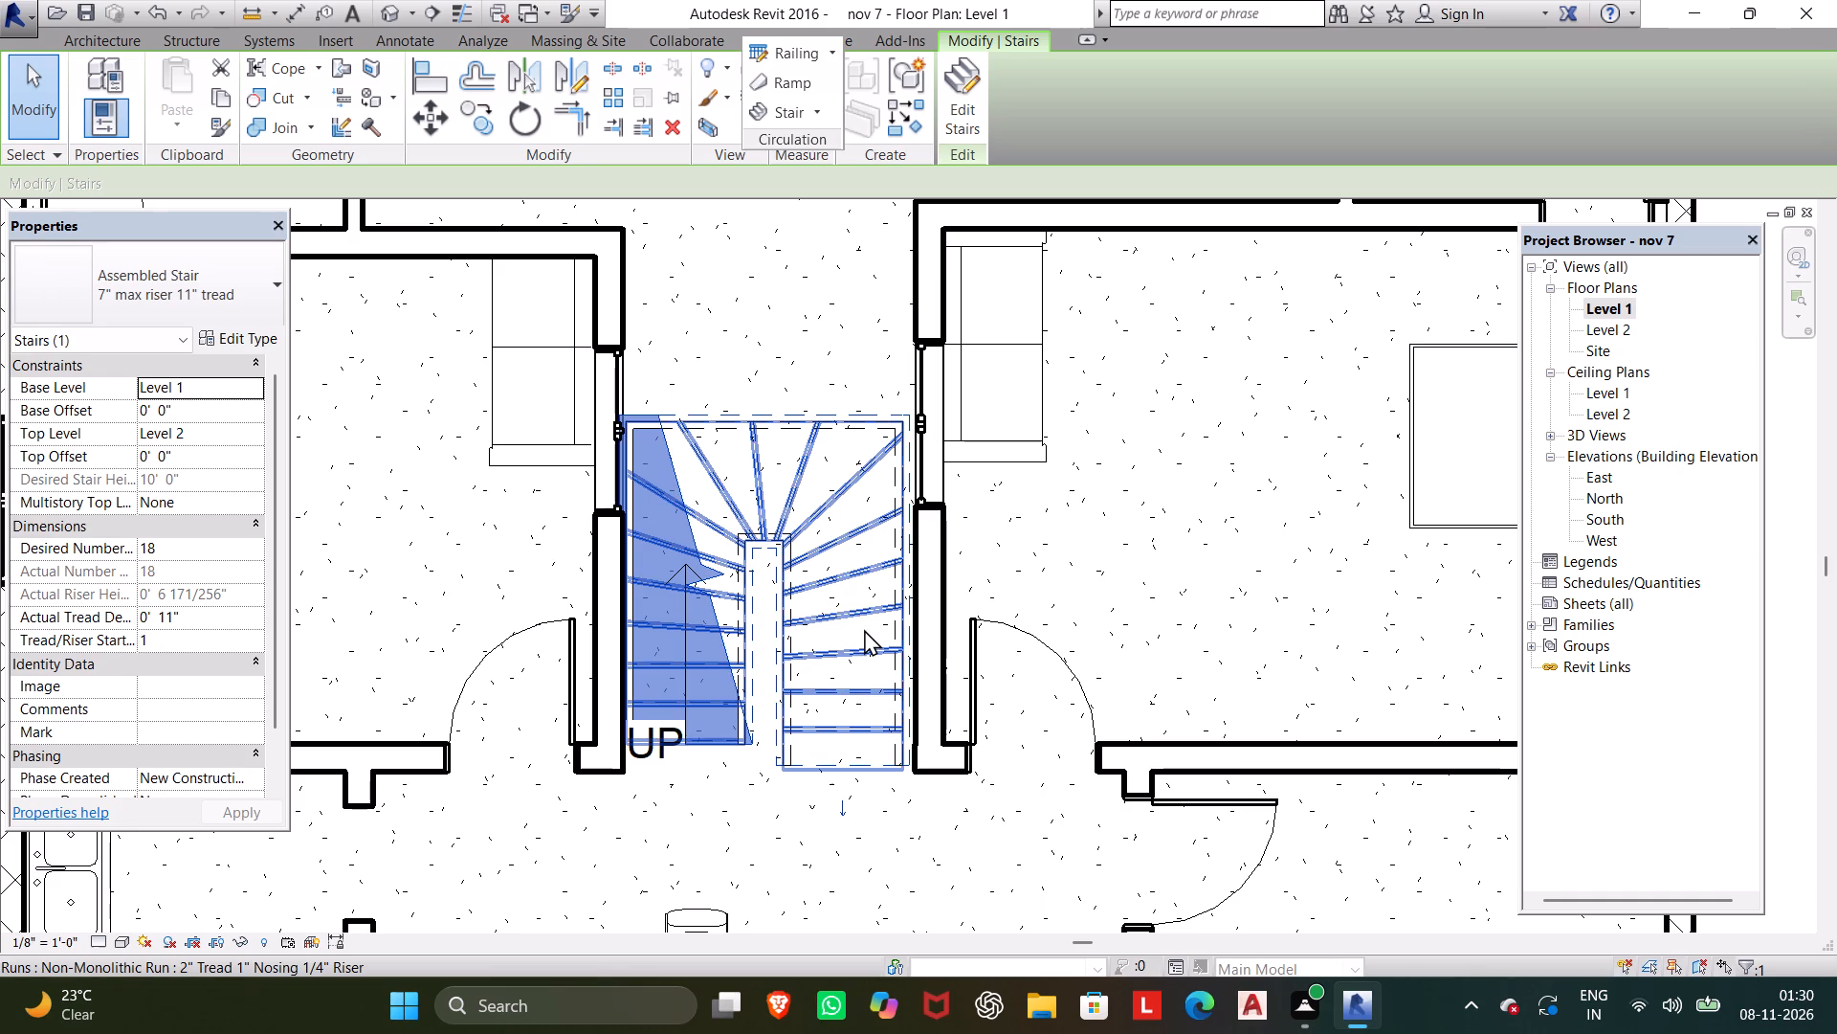
{"action": "key", "text": "Up"}
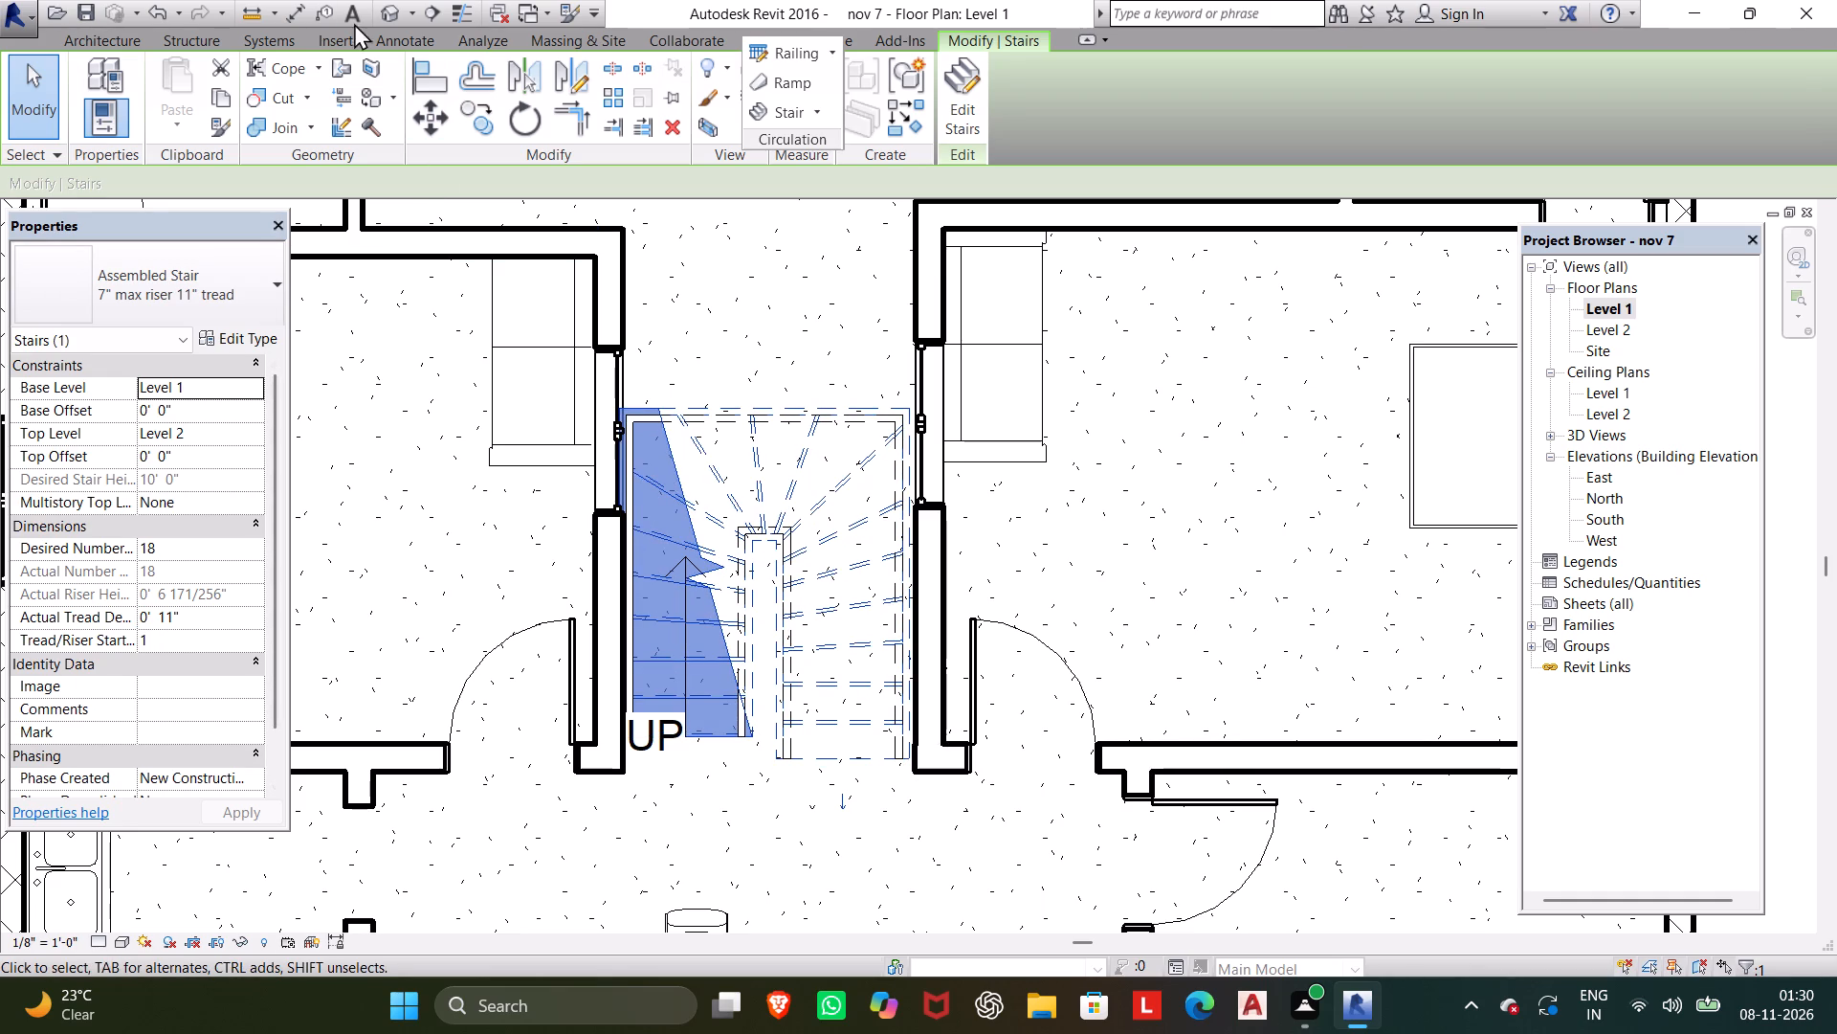
In the default 3D view, align the stair's top end edge with the adjacent inner face of the roof opening.
{"action": "left_click", "coordinate": [390, 3]}
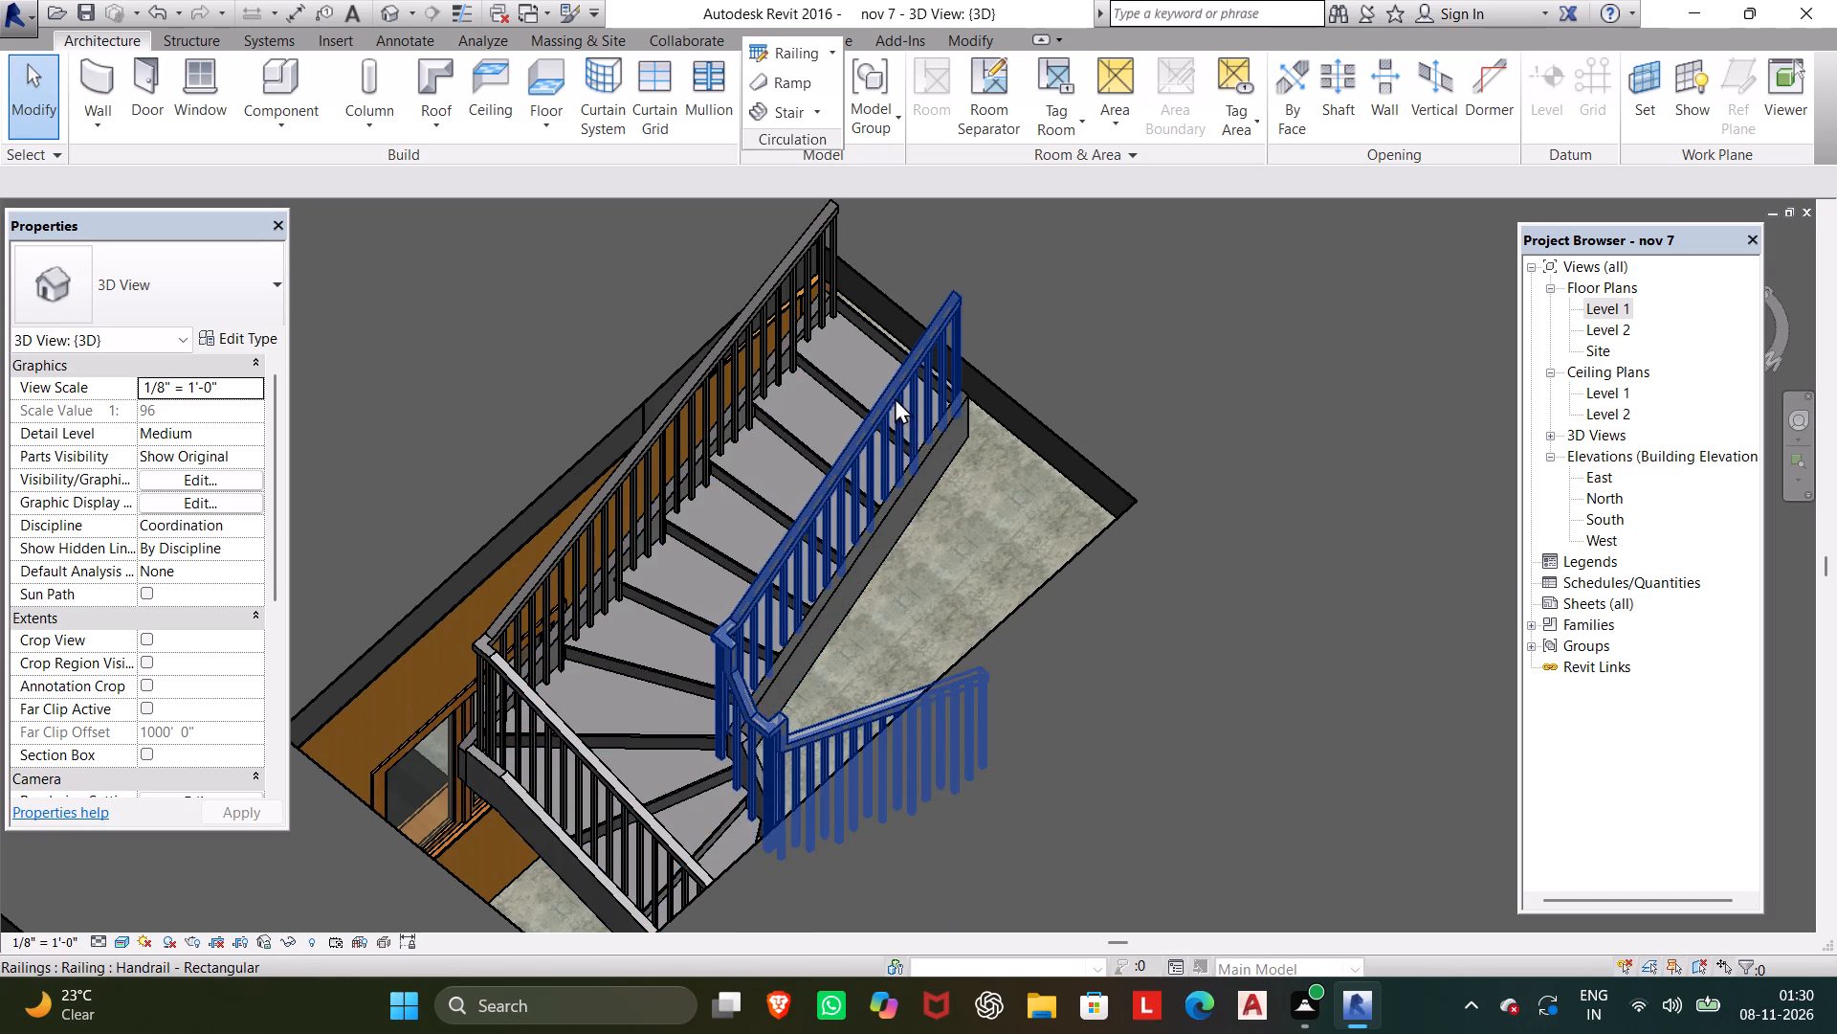
{"action": "scroll", "coordinate": [881, 387], "scroll_direction": "up", "scroll_amount": 3}
{"action": "middle_click_drag", "start_coordinate": [881, 387], "coordinate": [832, 784]}
{"action": "scroll", "coordinate": [860, 717], "scroll_direction": "up", "scroll_amount": 2}
{"action": "middle_click_drag", "start_coordinate": [872, 675], "coordinate": [959, 515]}
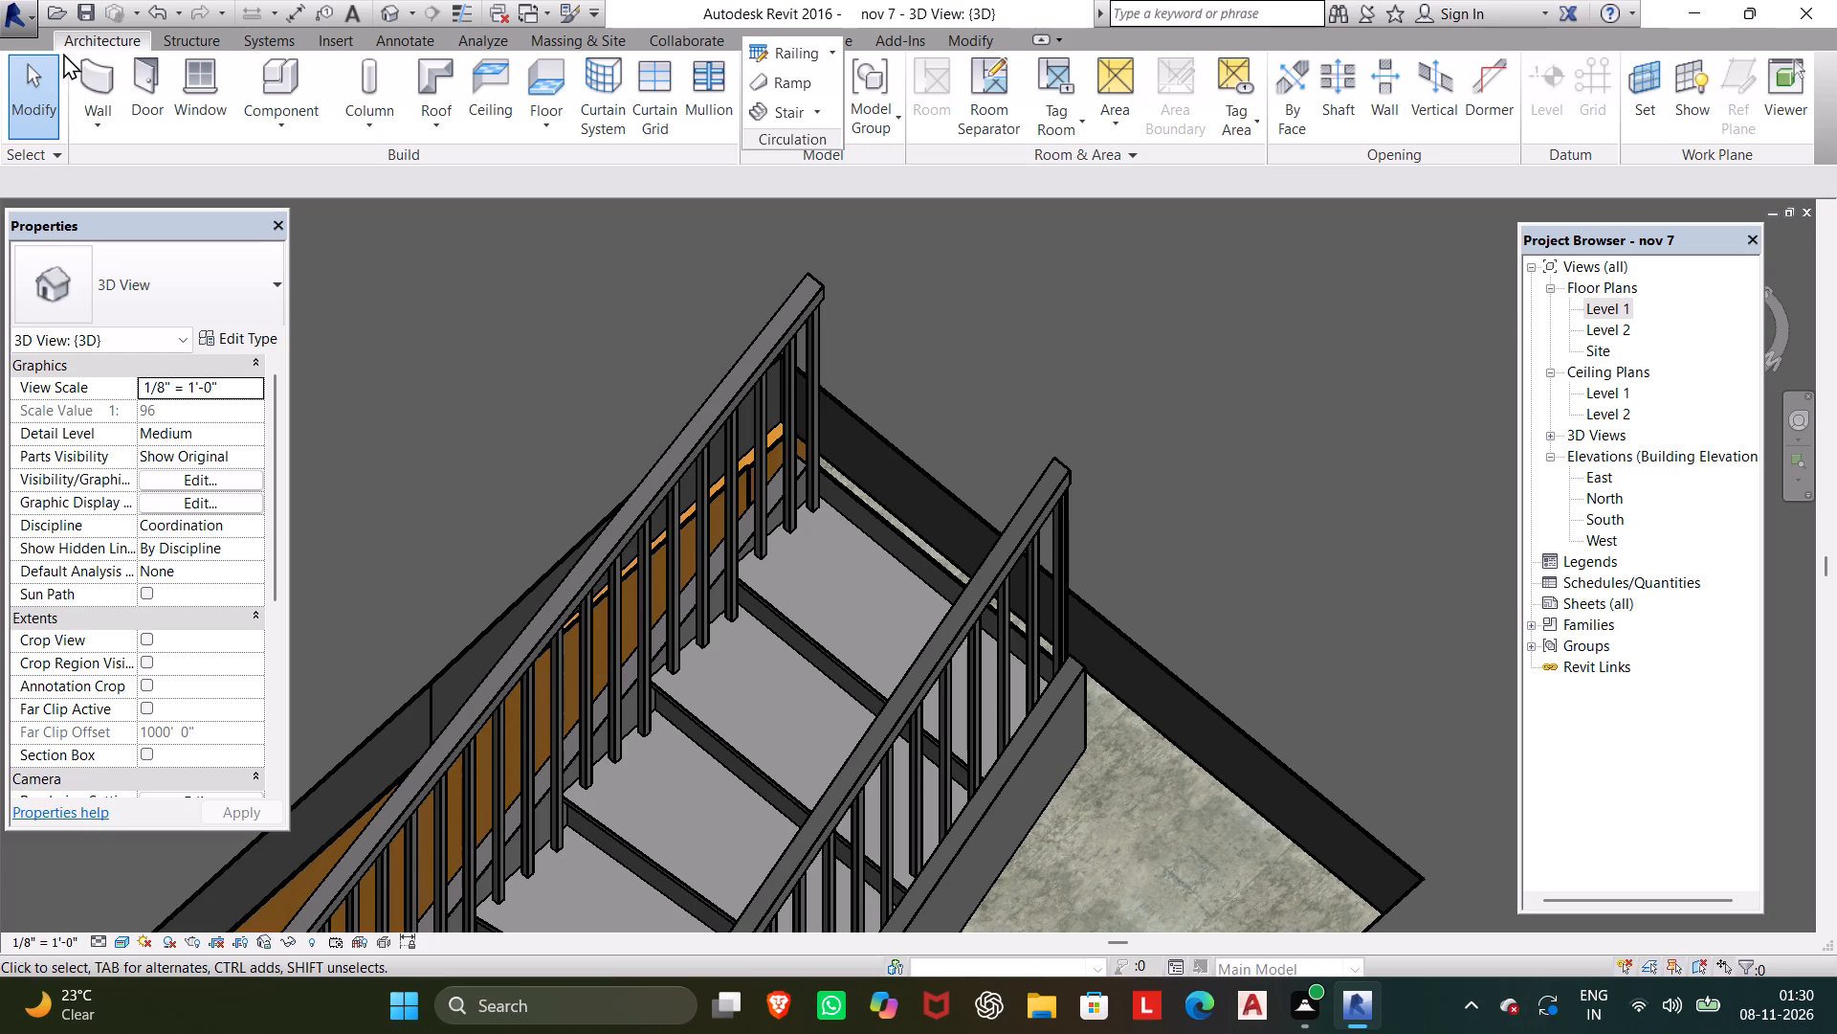
{"action": "left_click", "coordinate": [84, 69]}
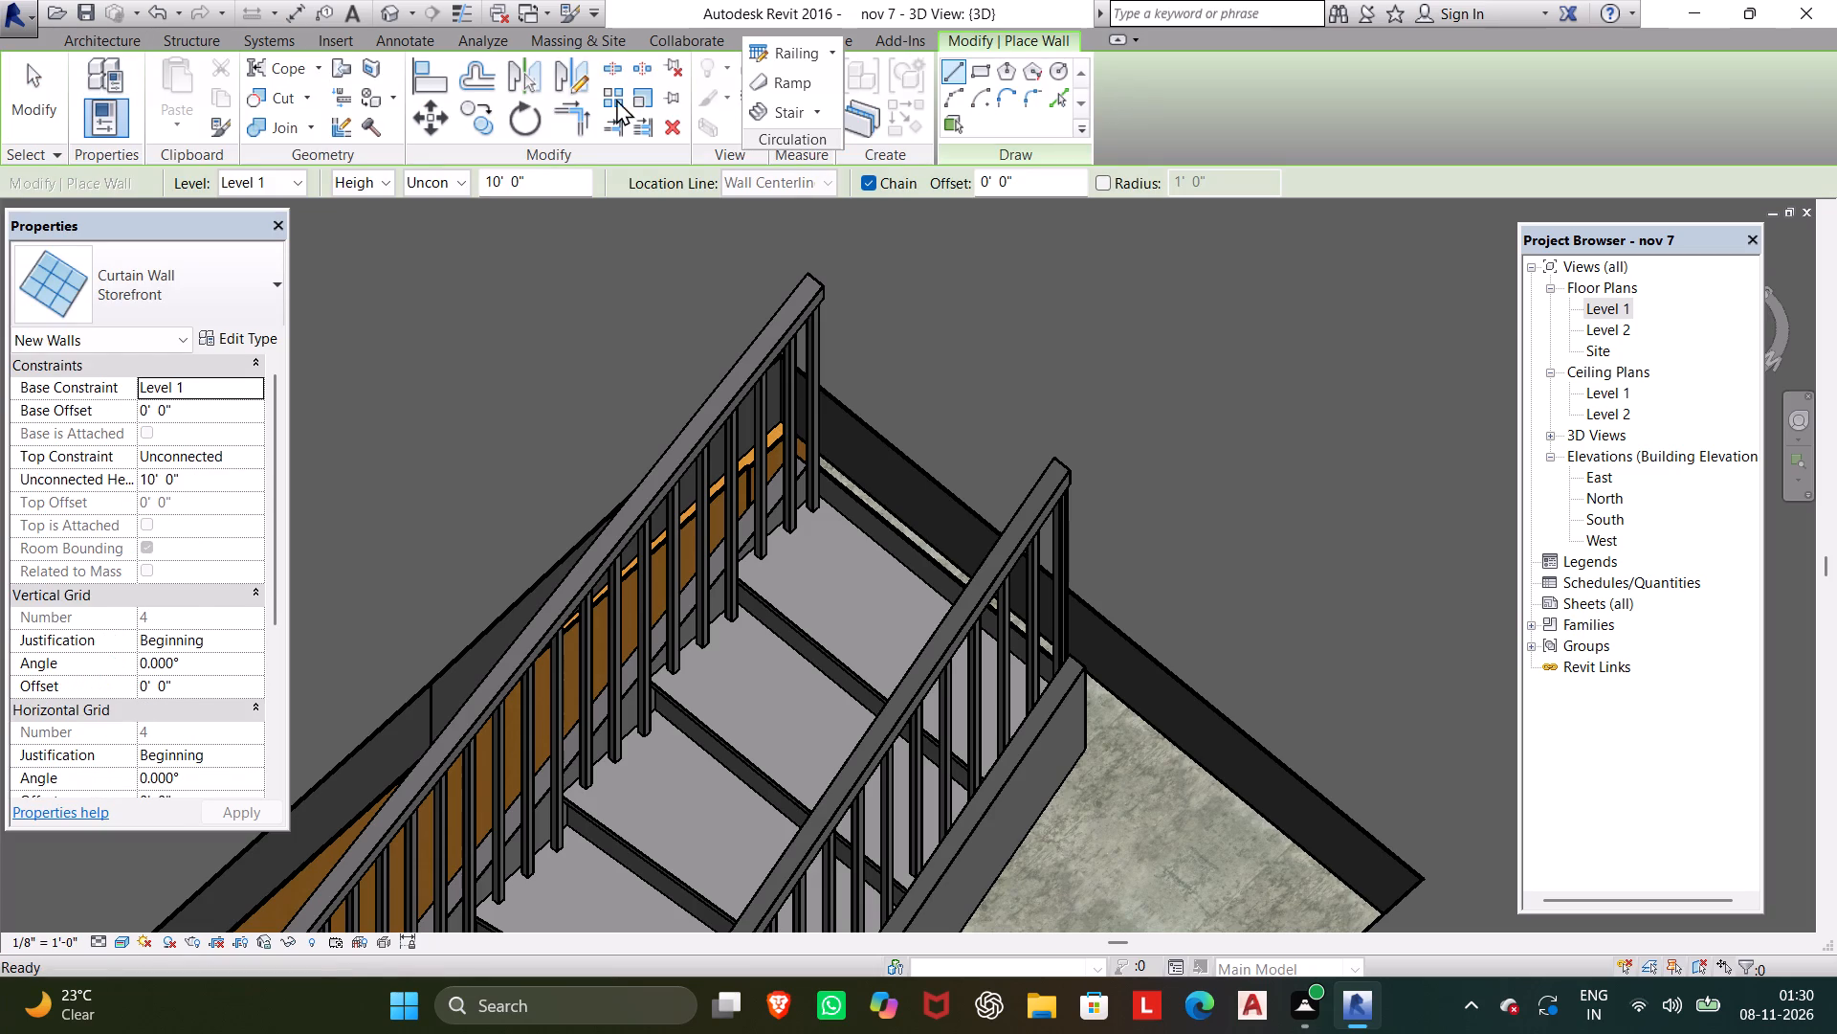
{"action": "left_click", "coordinate": [445, 96]}
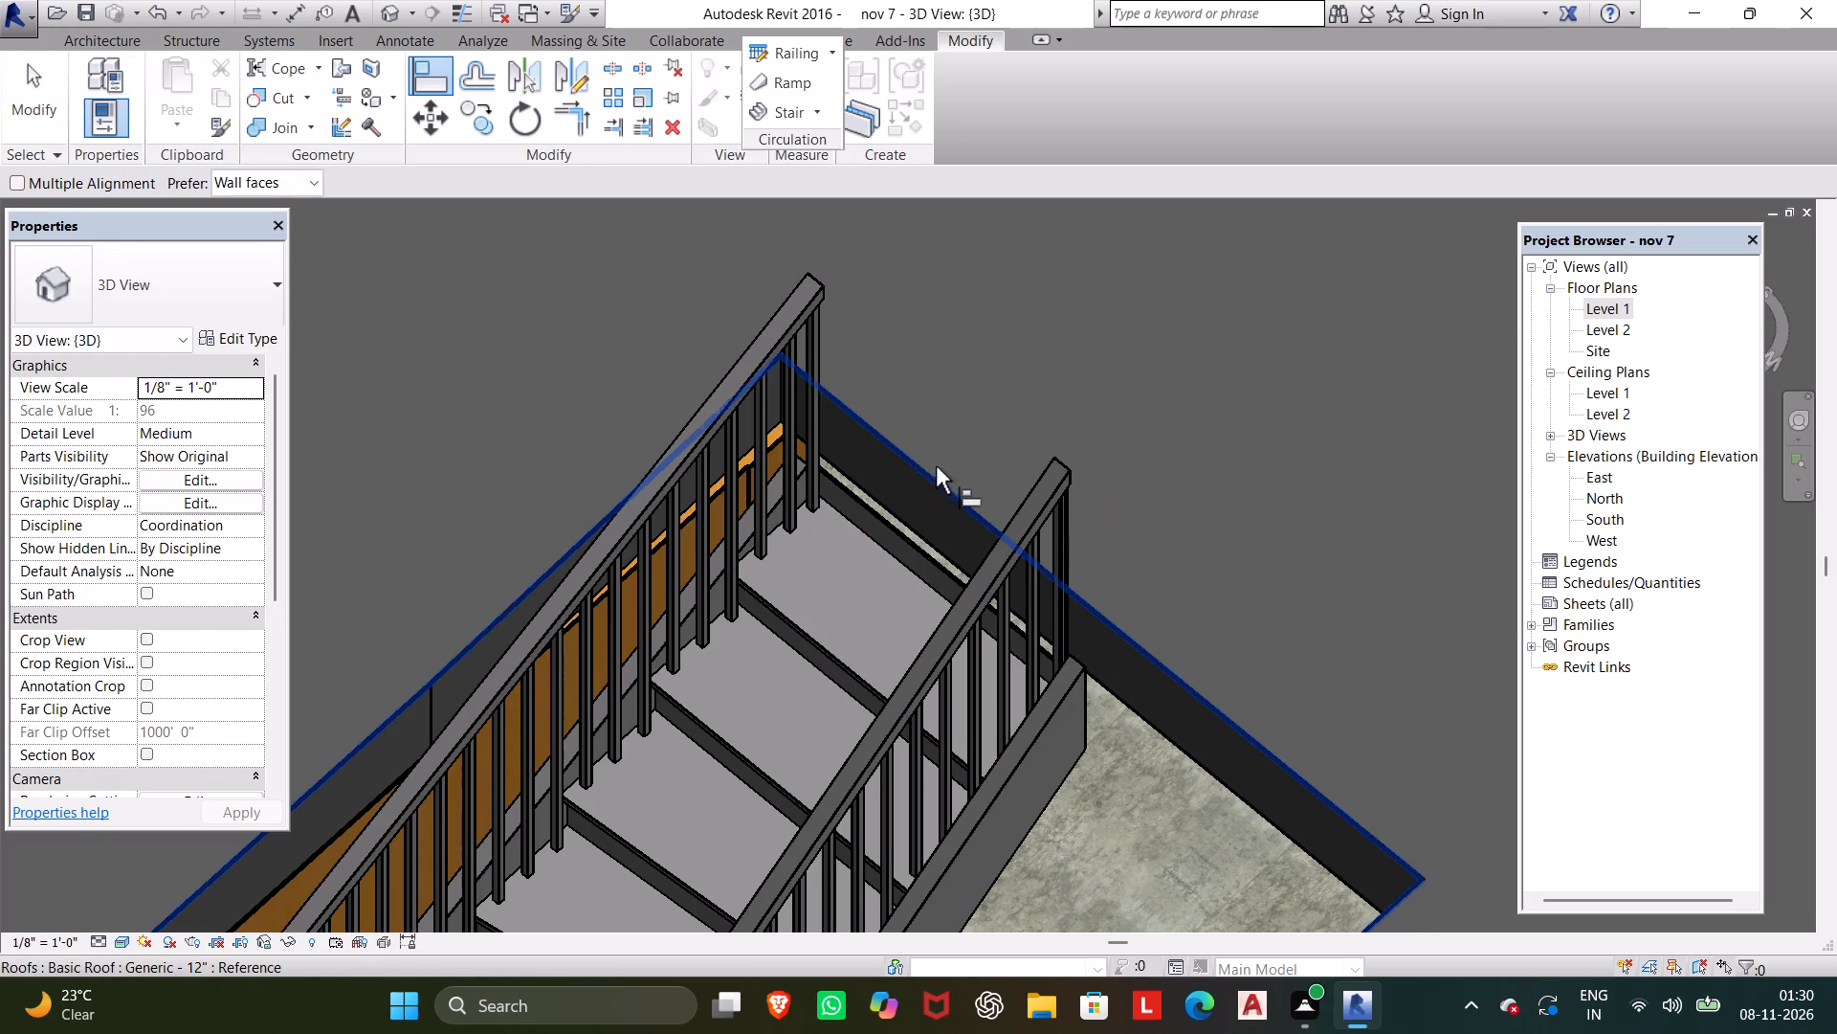
{"action": "scroll", "coordinate": [942, 459], "scroll_direction": "down", "scroll_amount": 3}
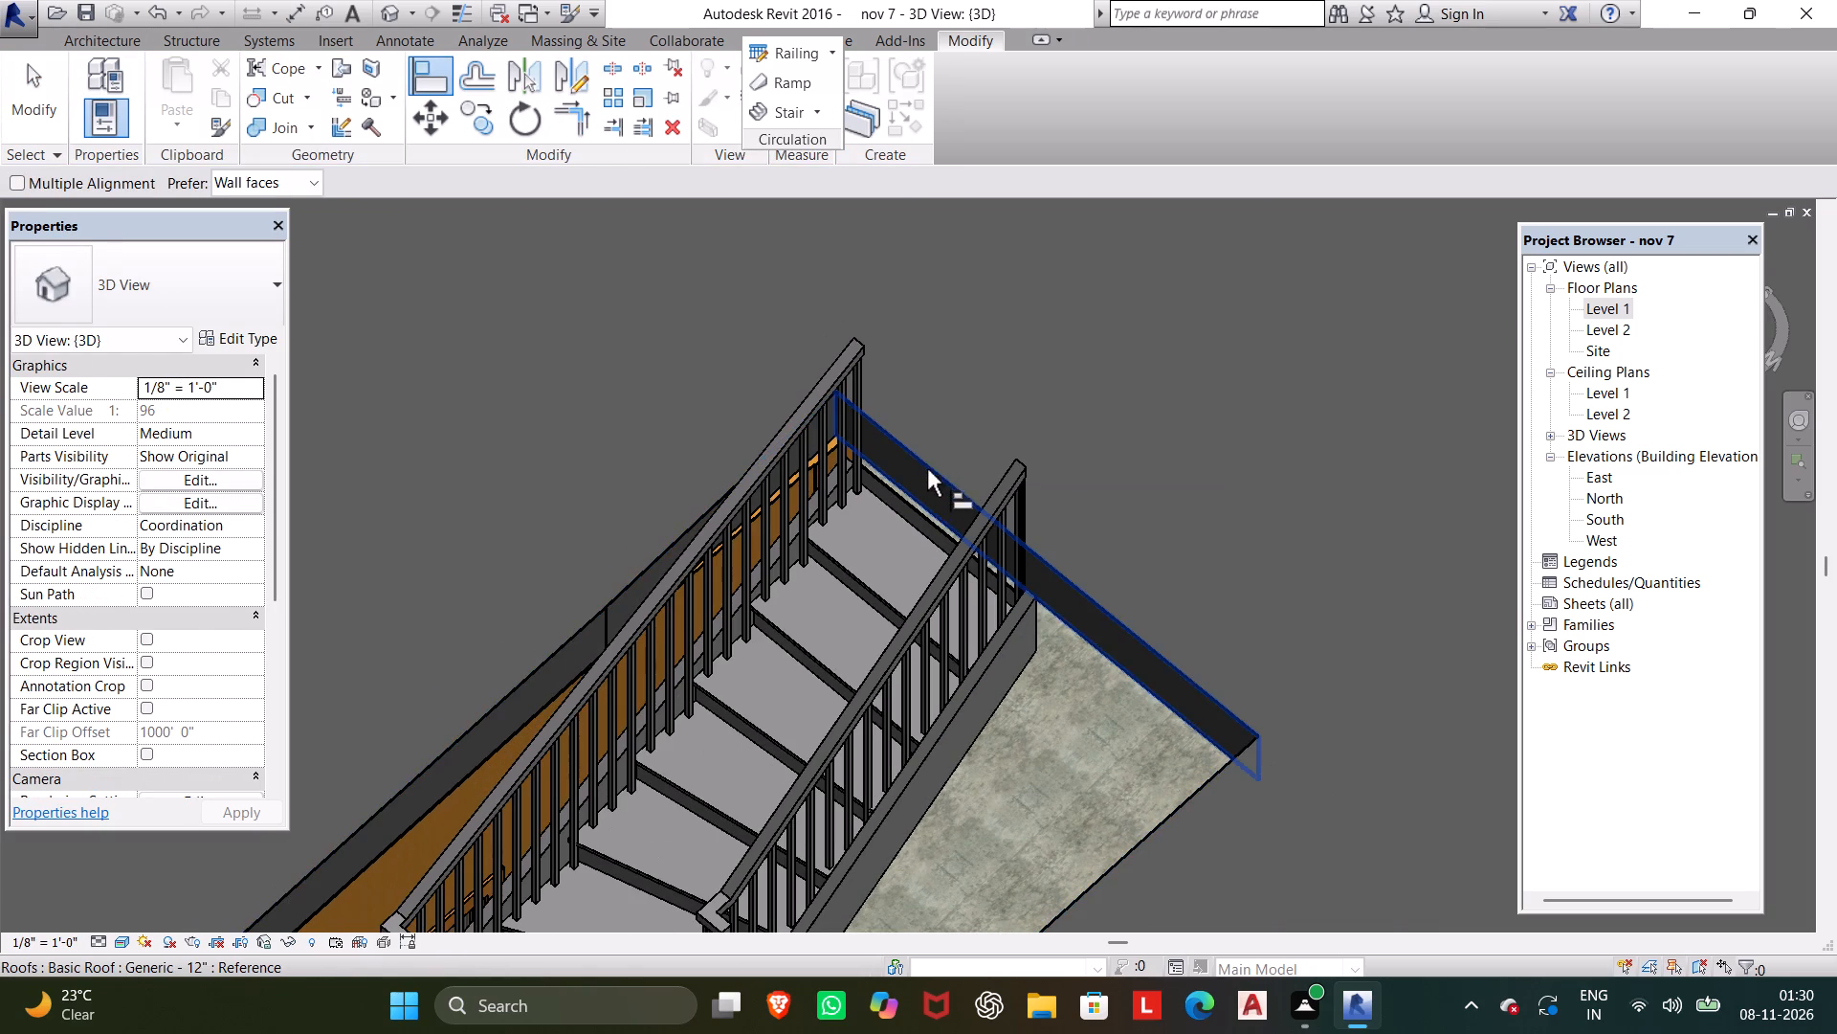
{"action": "scroll", "coordinate": [953, 454], "scroll_direction": "down", "scroll_amount": 3}
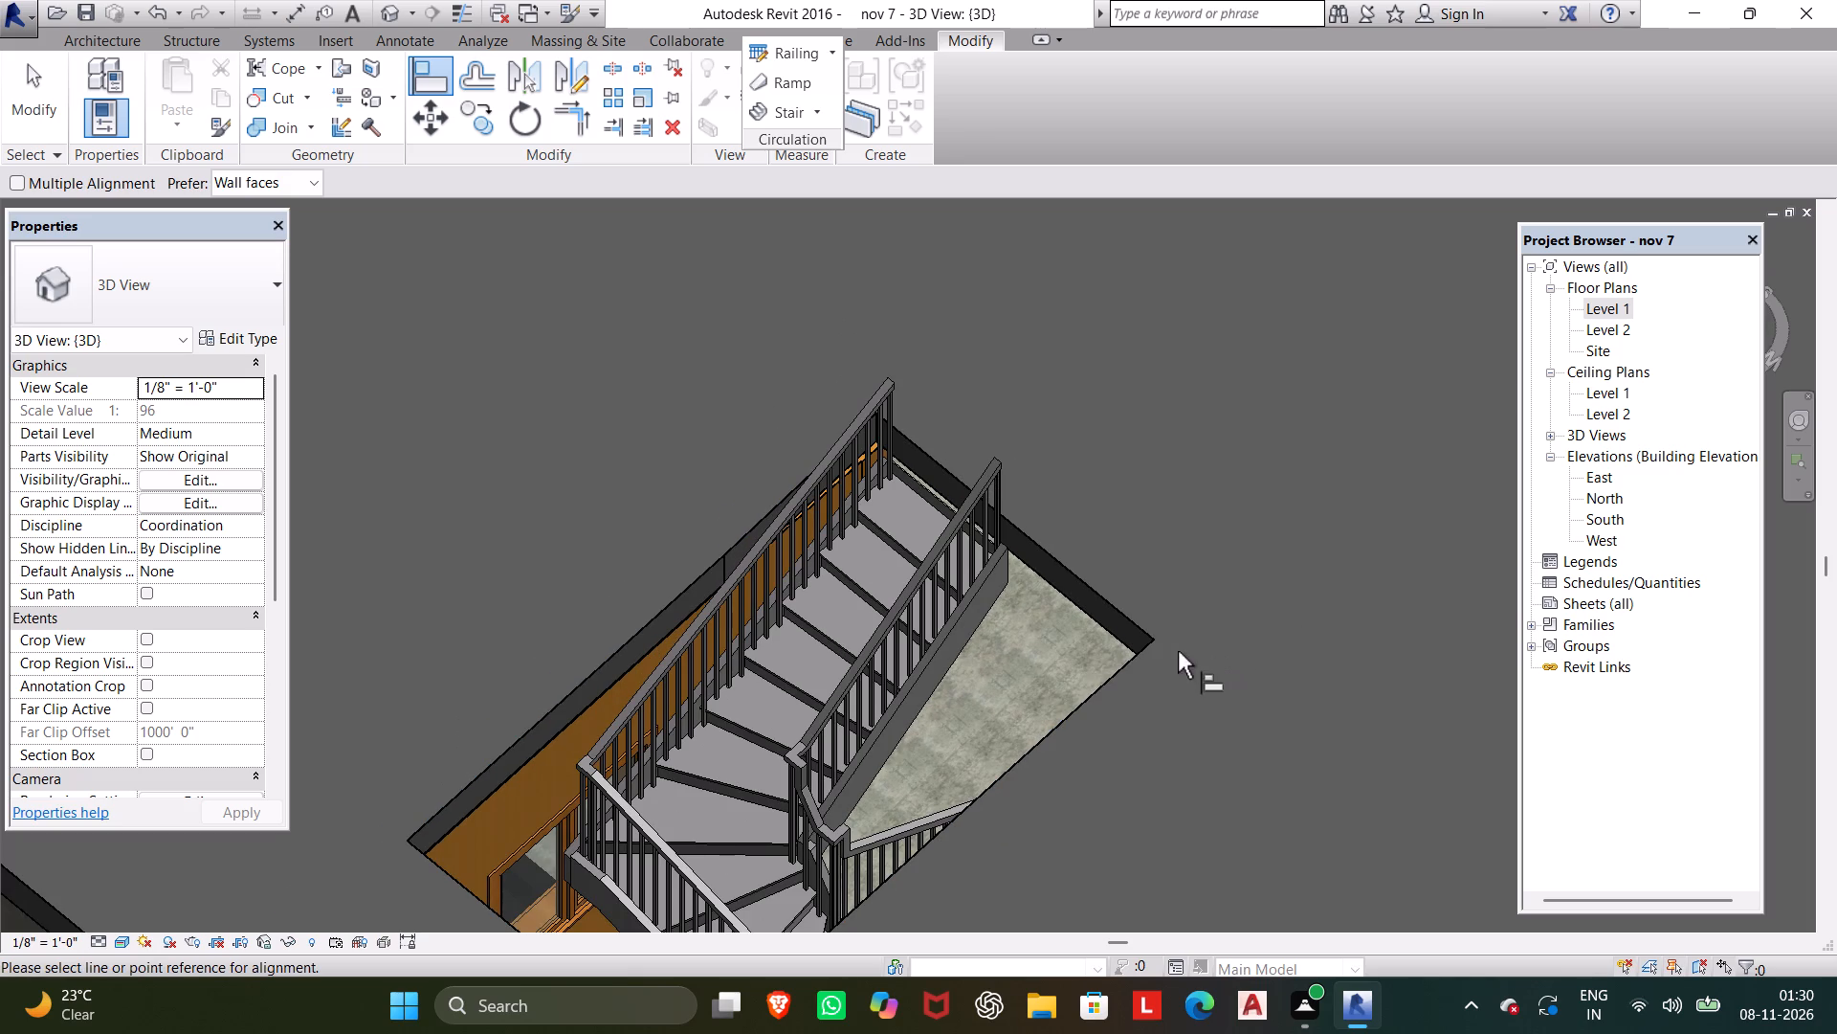
{"action": "scroll", "coordinate": [926, 514], "scroll_direction": "up", "scroll_amount": 6}
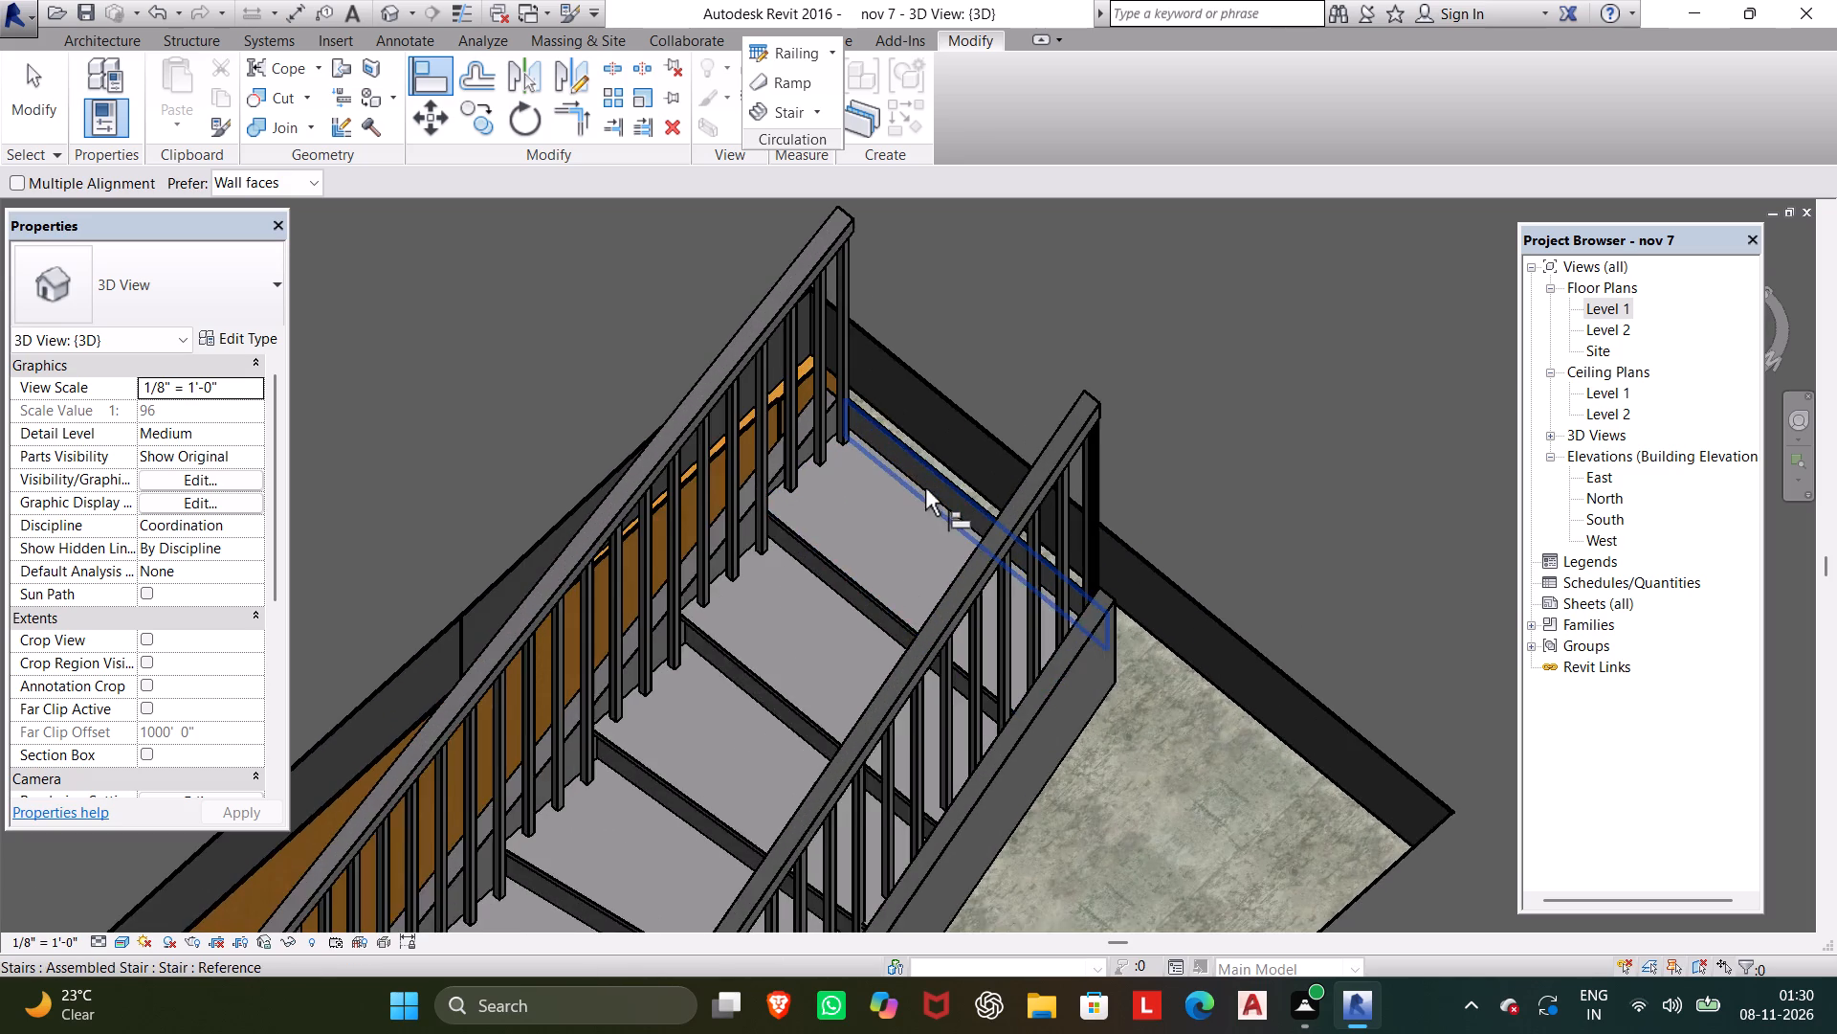
{"action": "scroll", "coordinate": [925, 488], "scroll_direction": "up", "scroll_amount": 1}
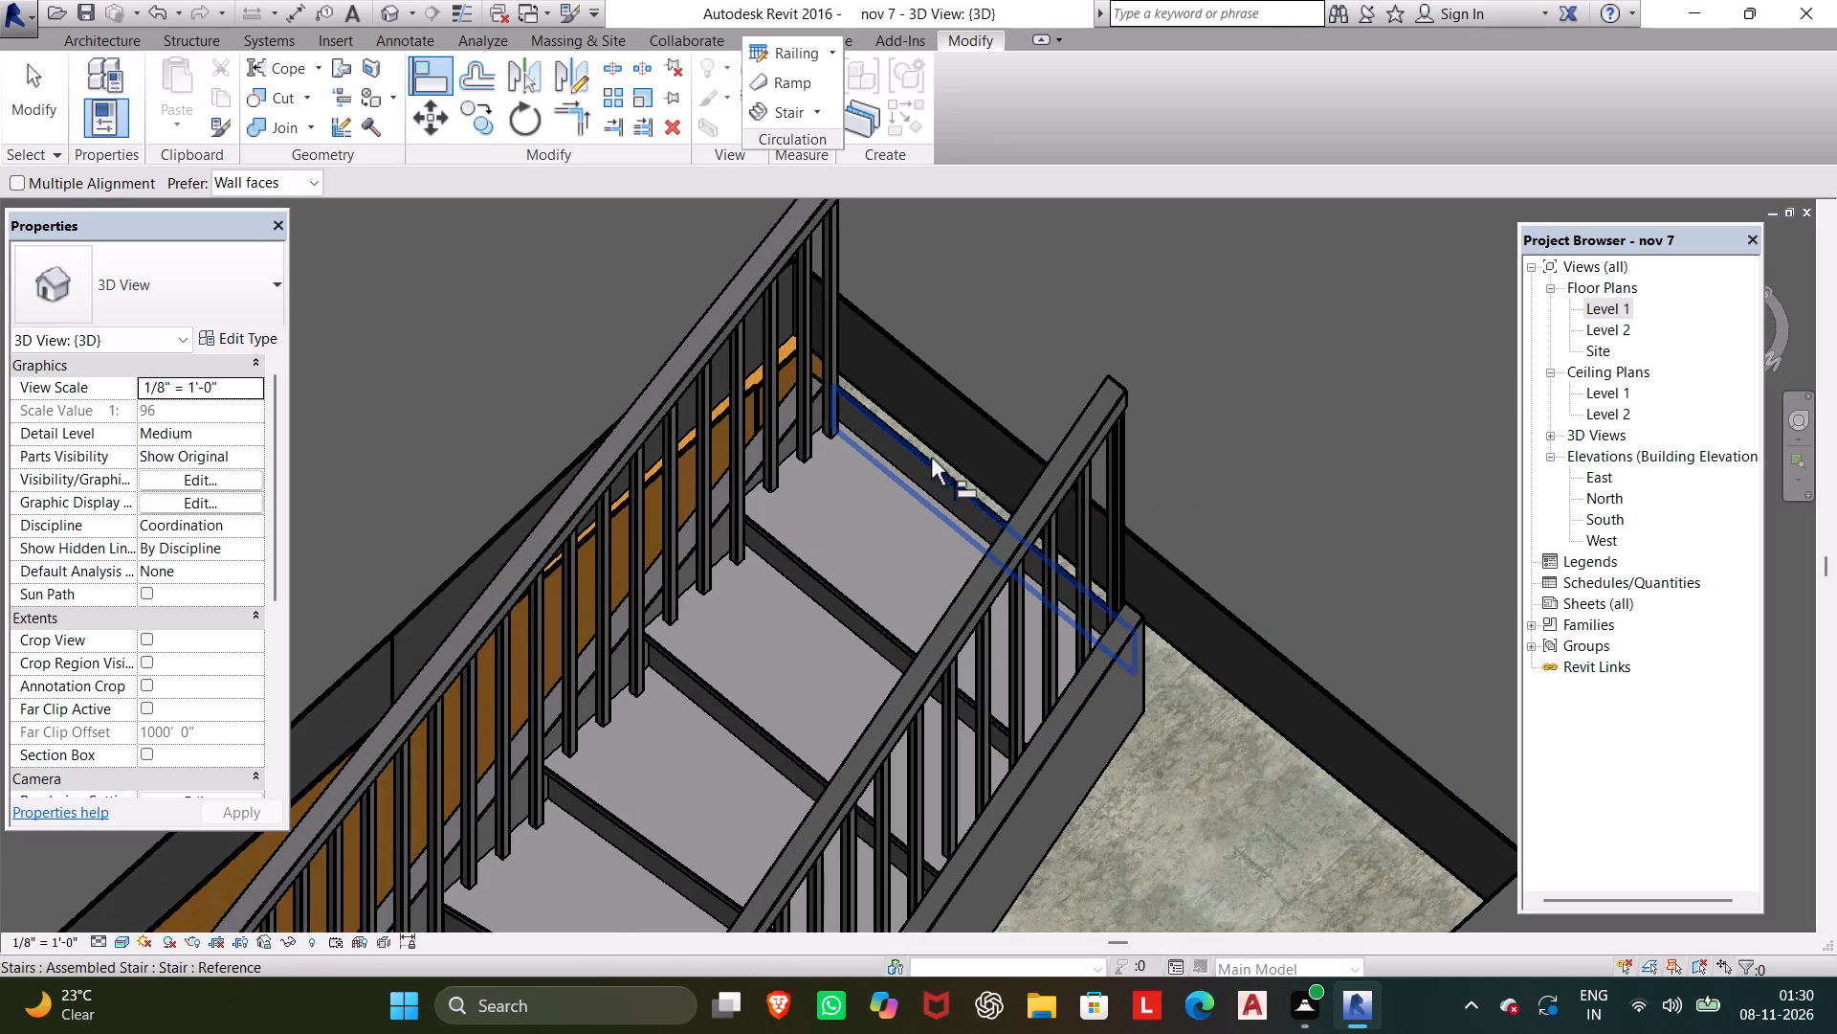
{"action": "left_click", "coordinate": [972, 410]}
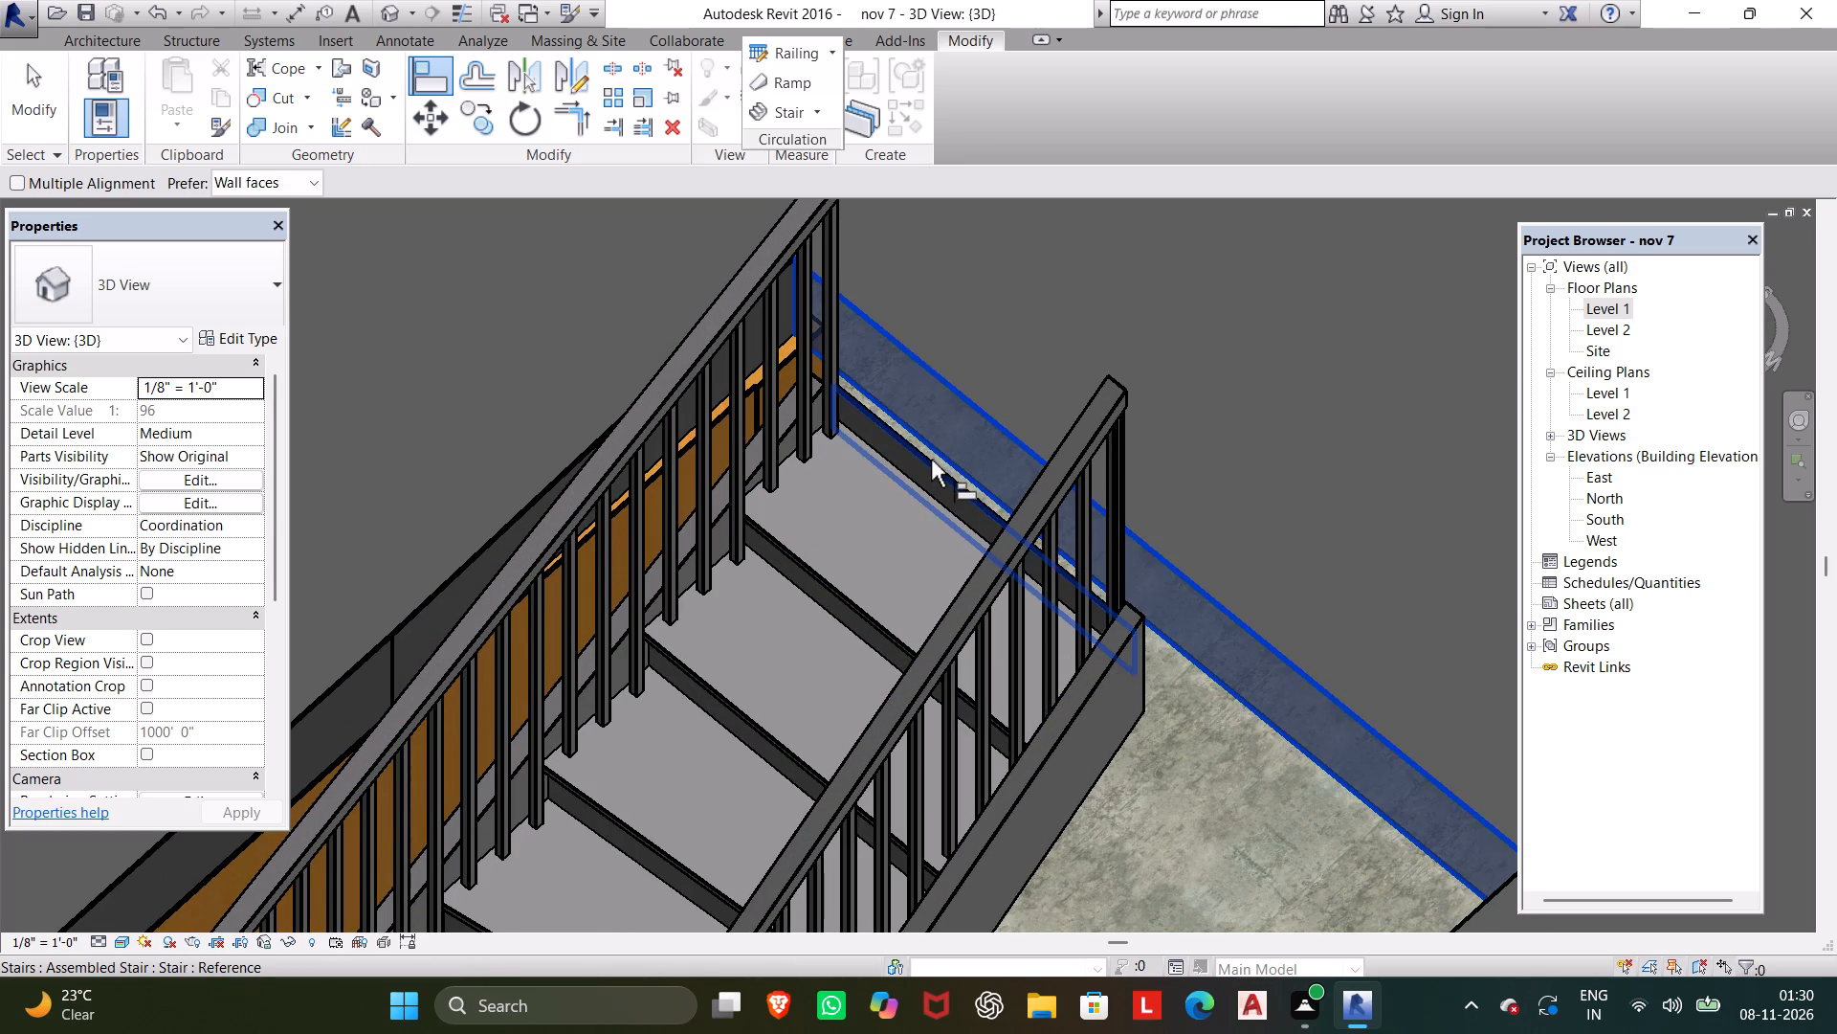
{"action": "left_click", "coordinate": [931, 460]}
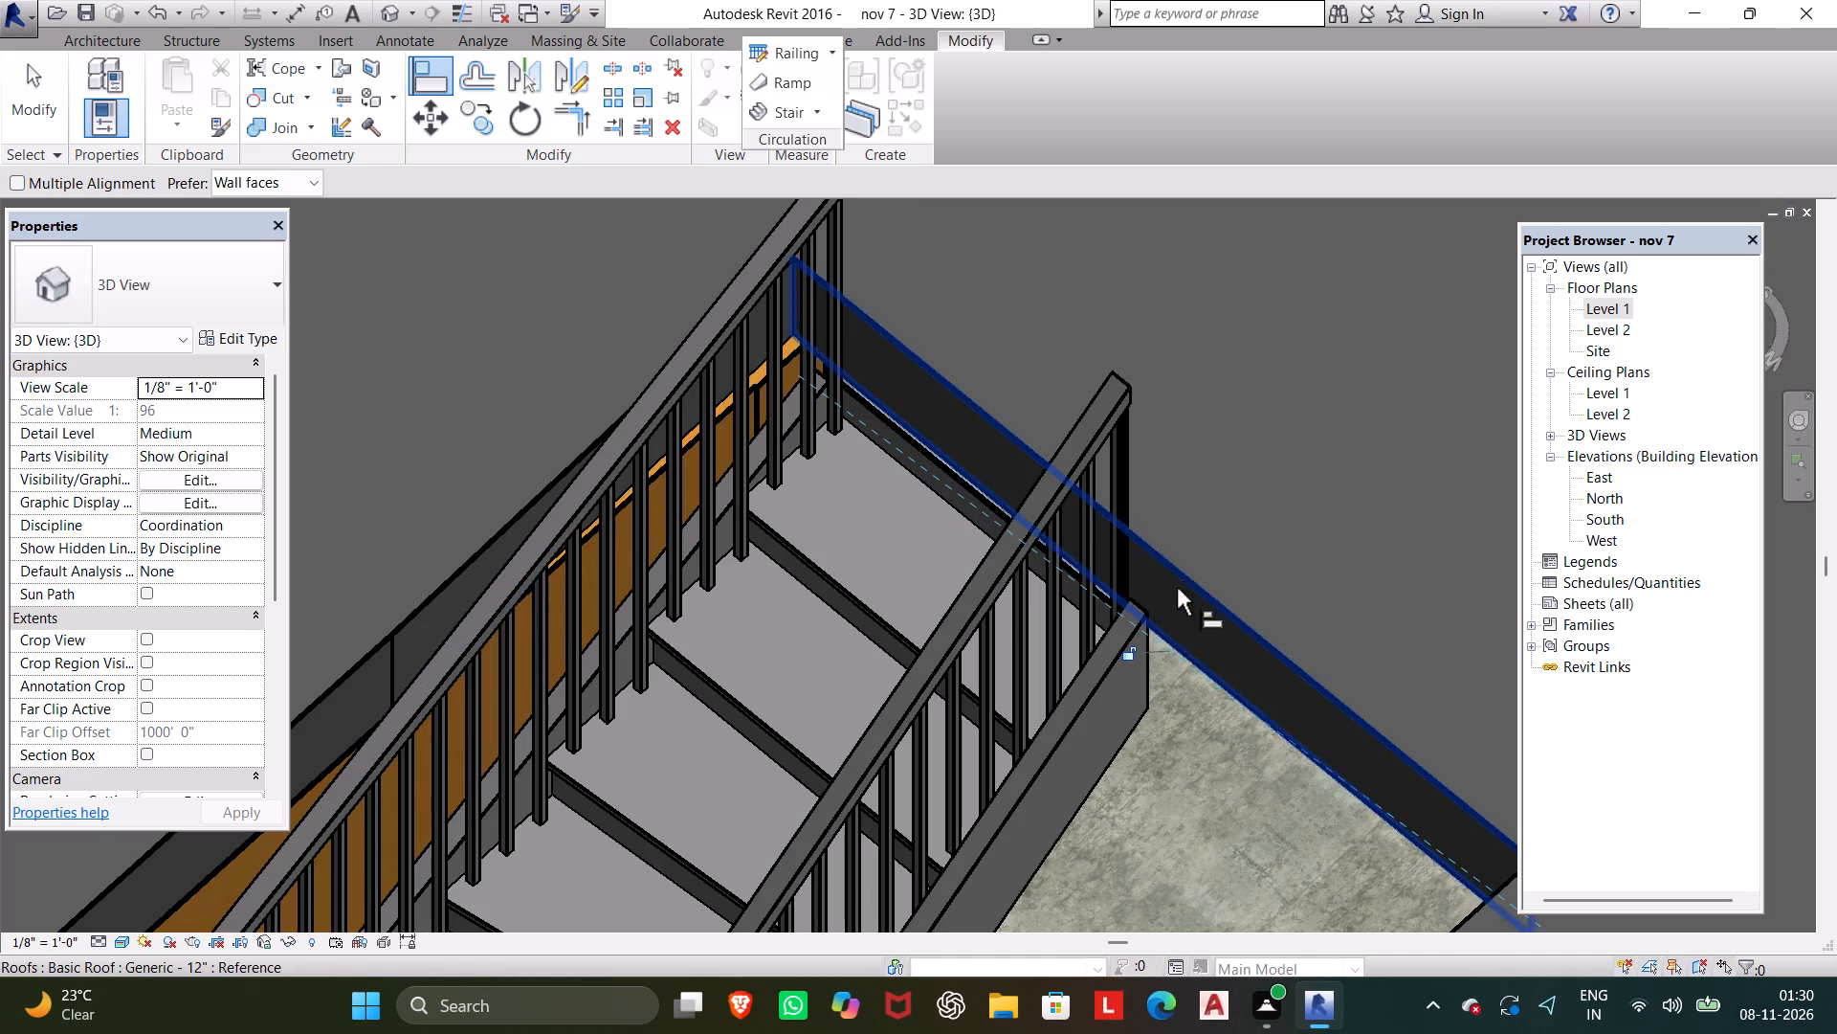
Examine the top end of the stair against the roof opening from several angles, dismissing the pop-up card.
{"action": "middle_click_drag", "start_coordinate": [1174, 663], "coordinate": [1197, 700]}
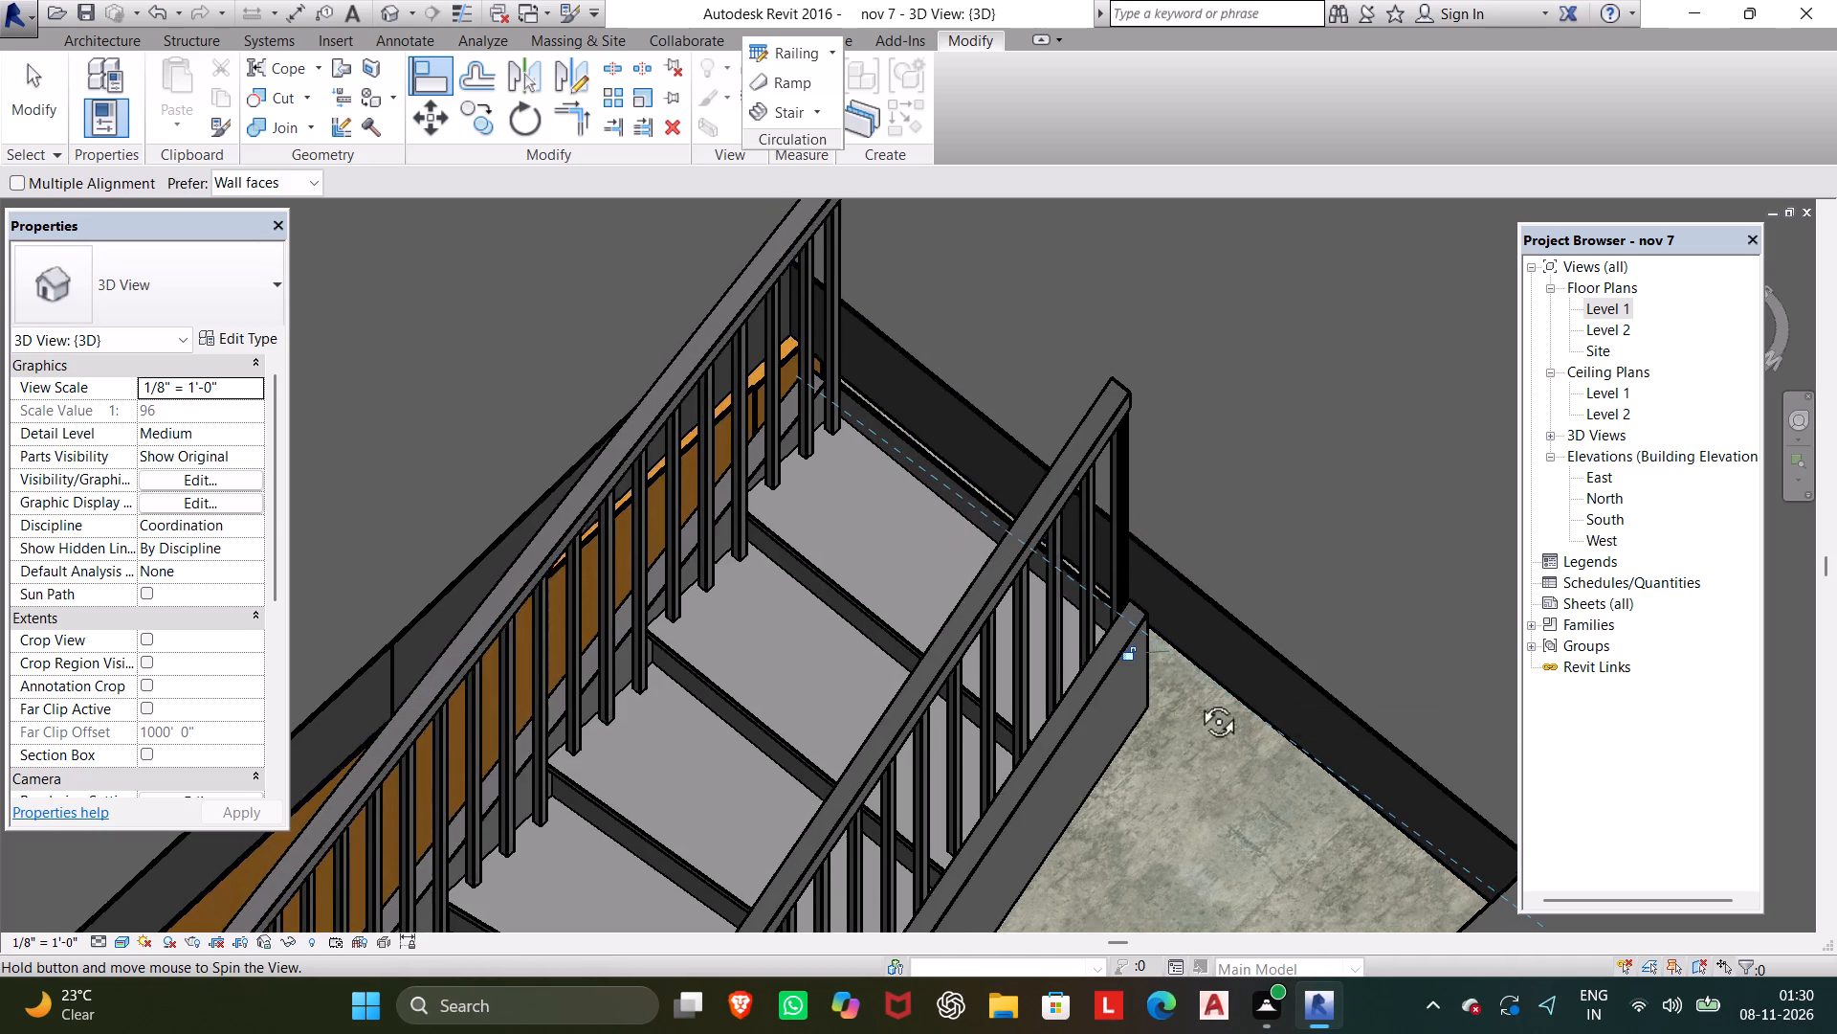
{"action": "middle_click_drag", "start_coordinate": [1197, 700], "coordinate": [1194, 596]}
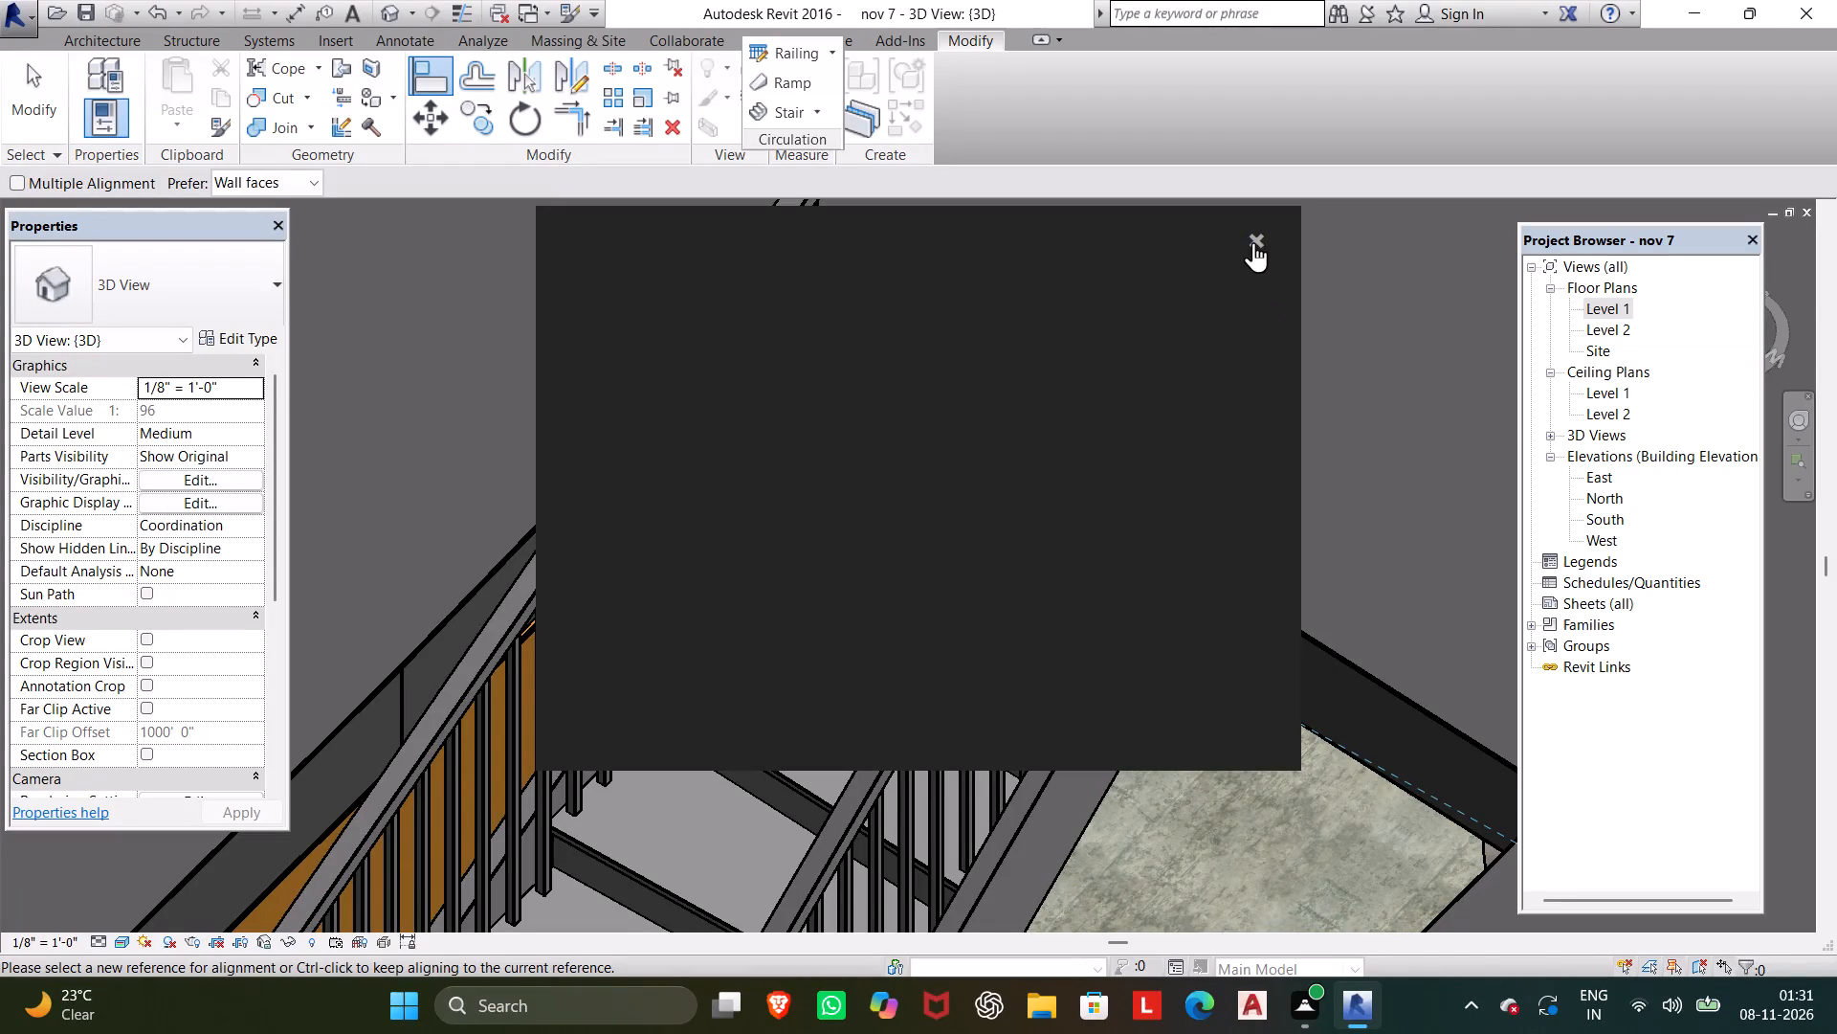
{"action": "left_click", "coordinate": [1250, 229]}
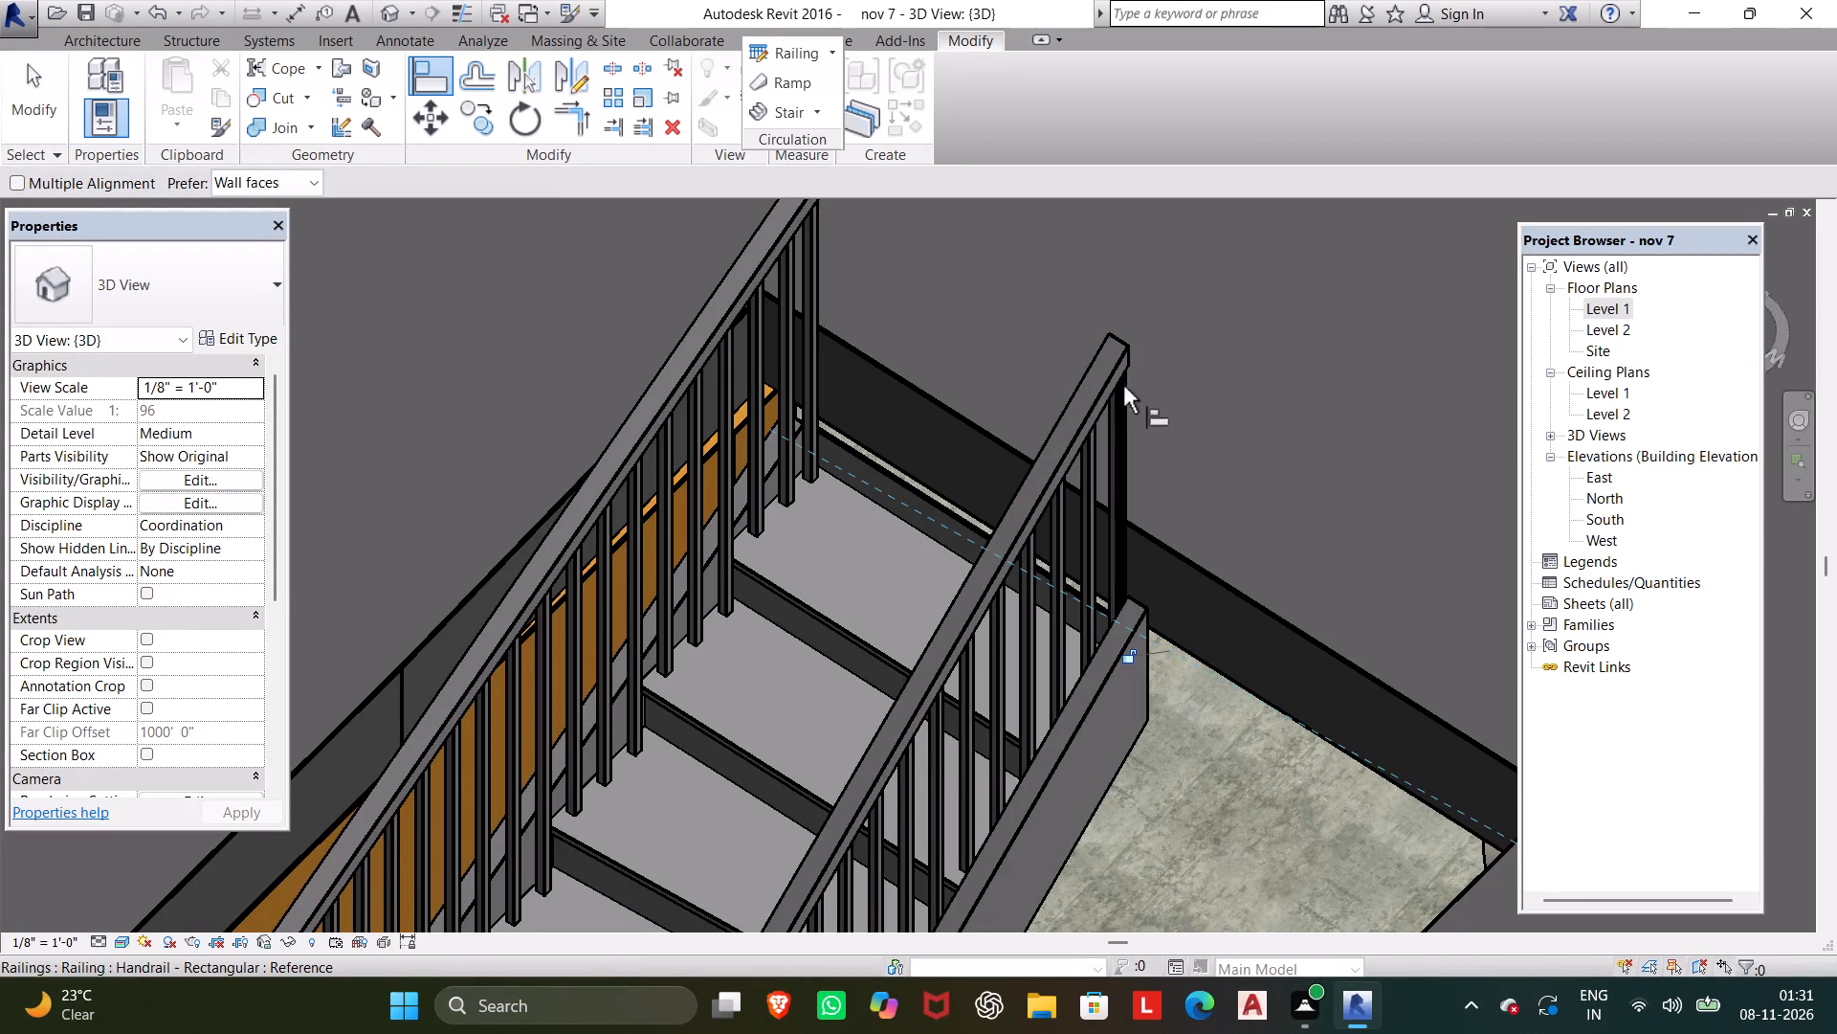
{"action": "middle_click_drag", "start_coordinate": [1180, 568], "coordinate": [956, 446], "text": "shift"}
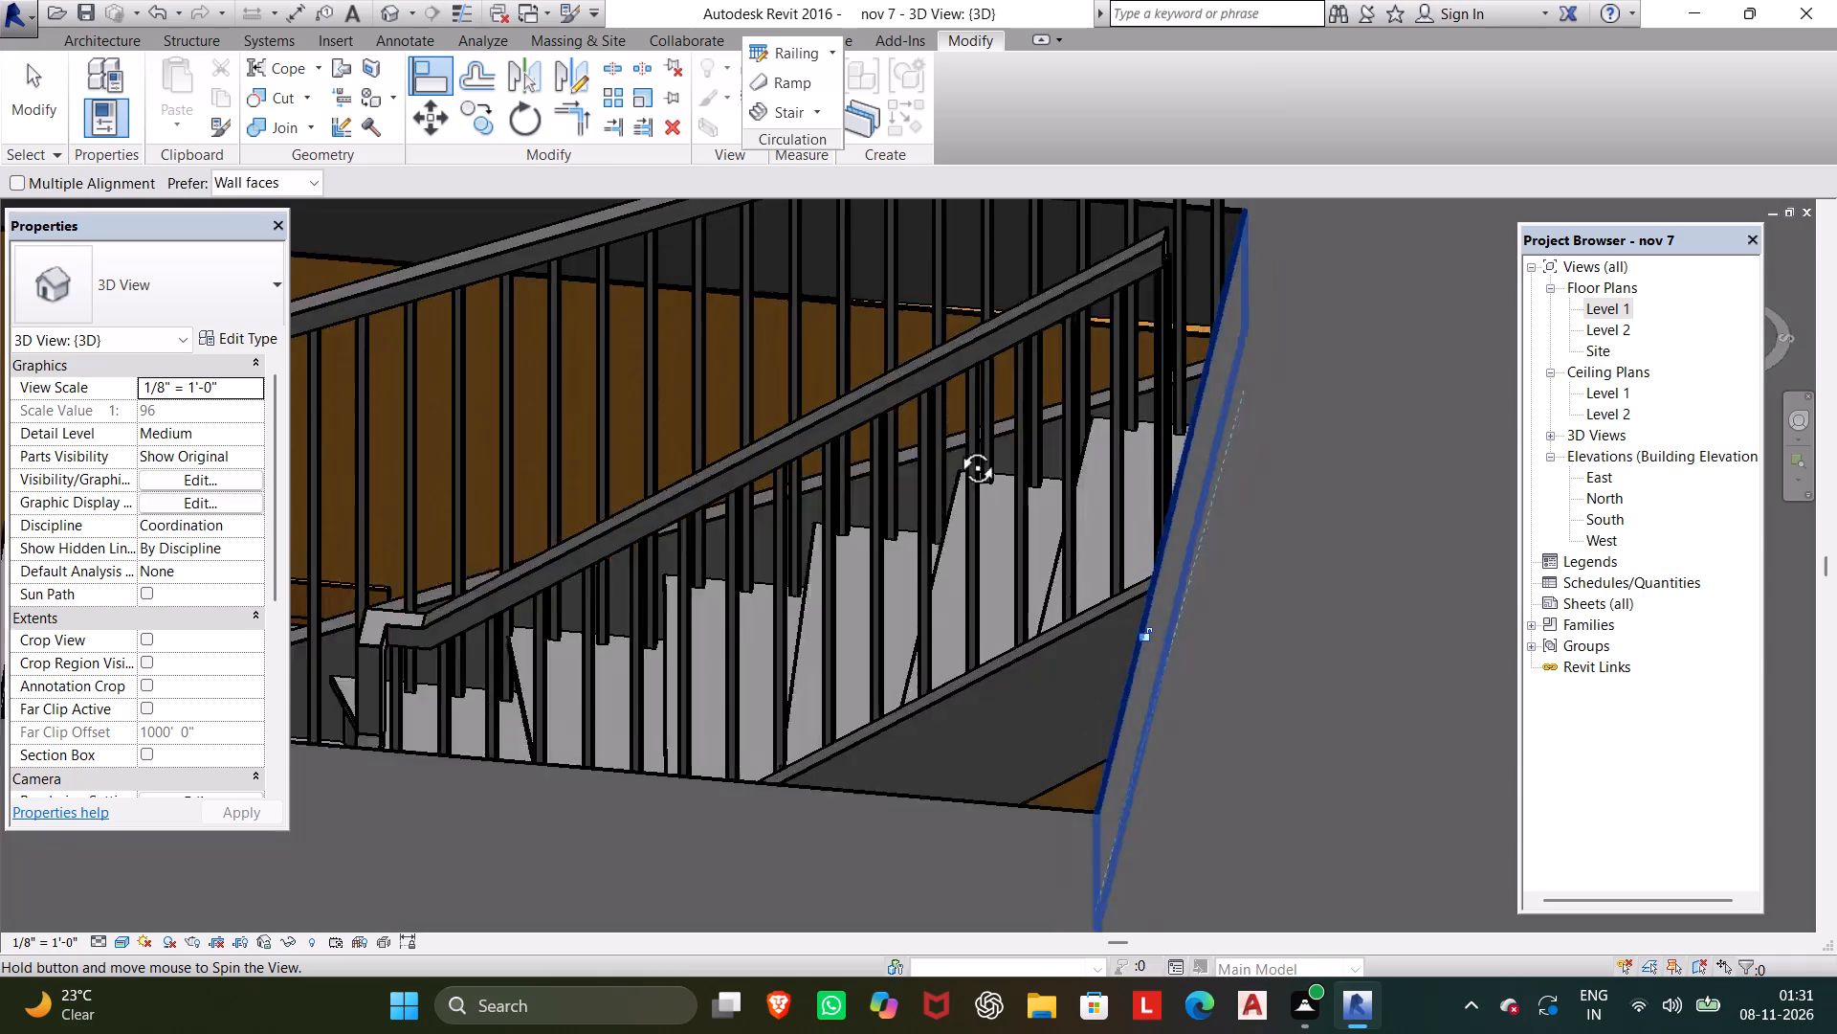
{"action": "middle_click_drag", "start_coordinate": [956, 446], "coordinate": [1524, 589], "text": "shift"}
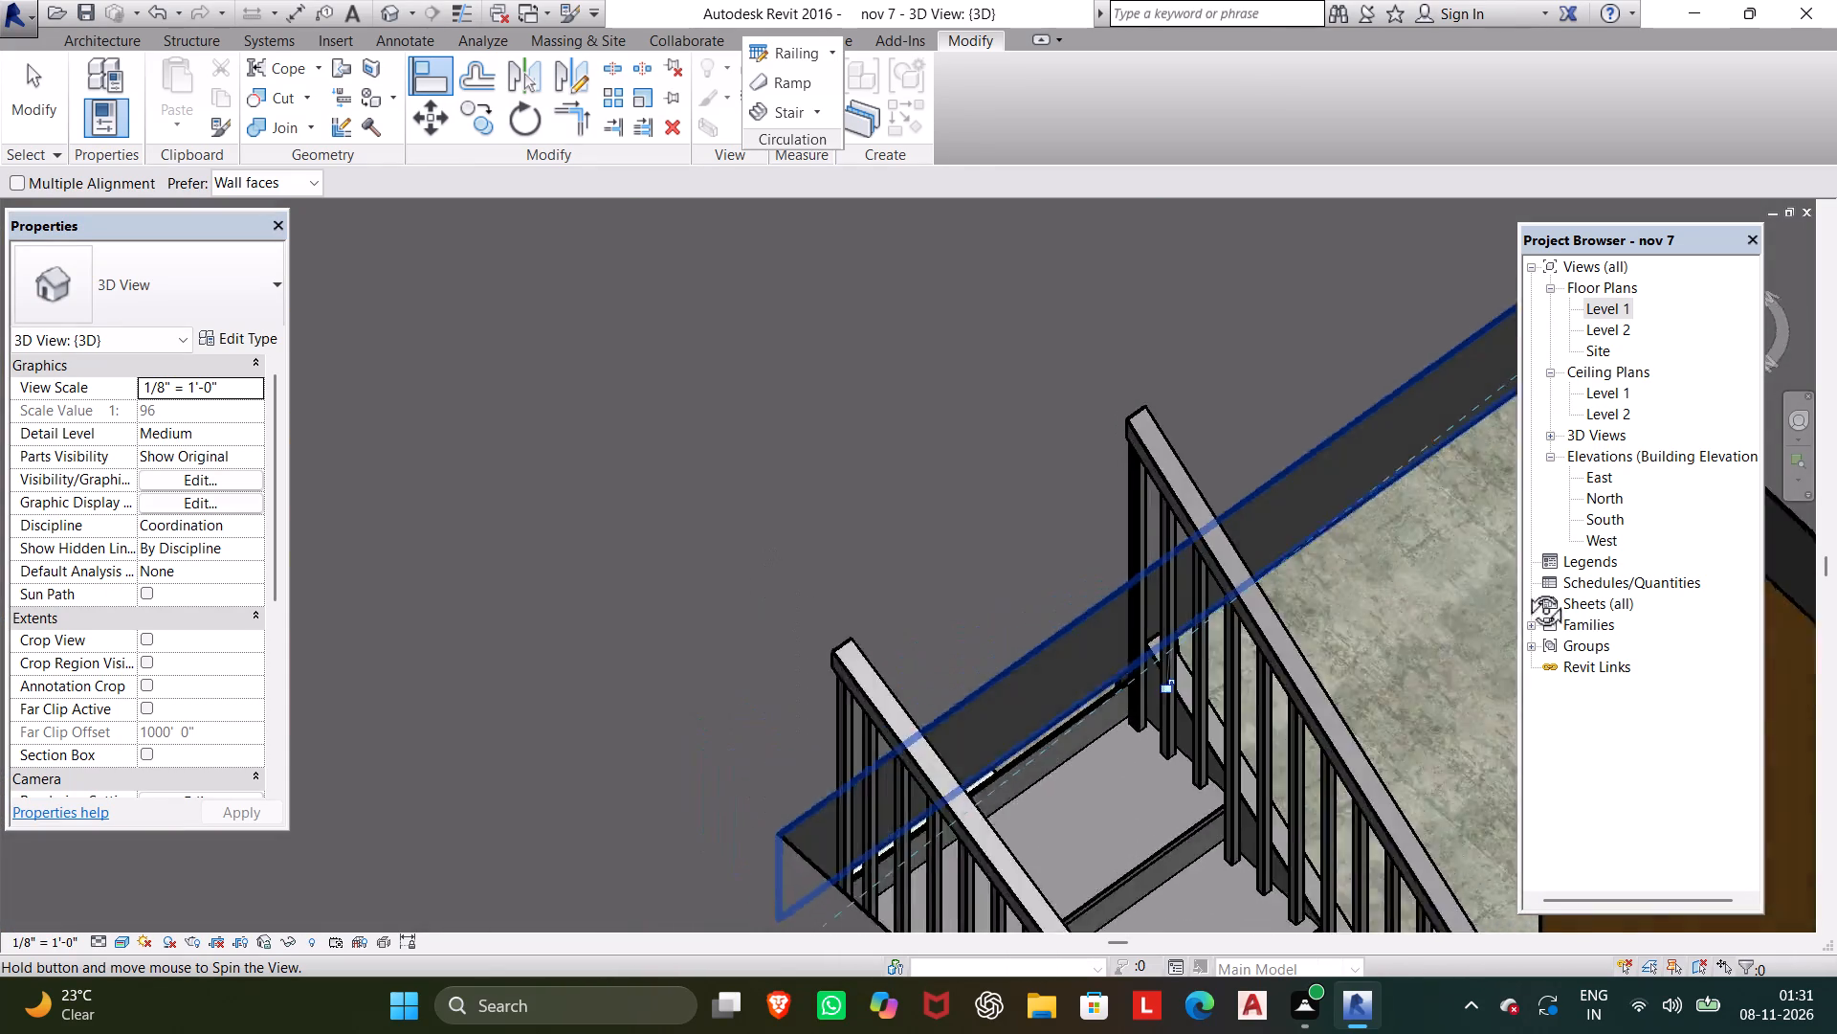
{"action": "middle_click_drag", "start_coordinate": [1524, 589], "coordinate": [1555, 631], "text": "shift"}
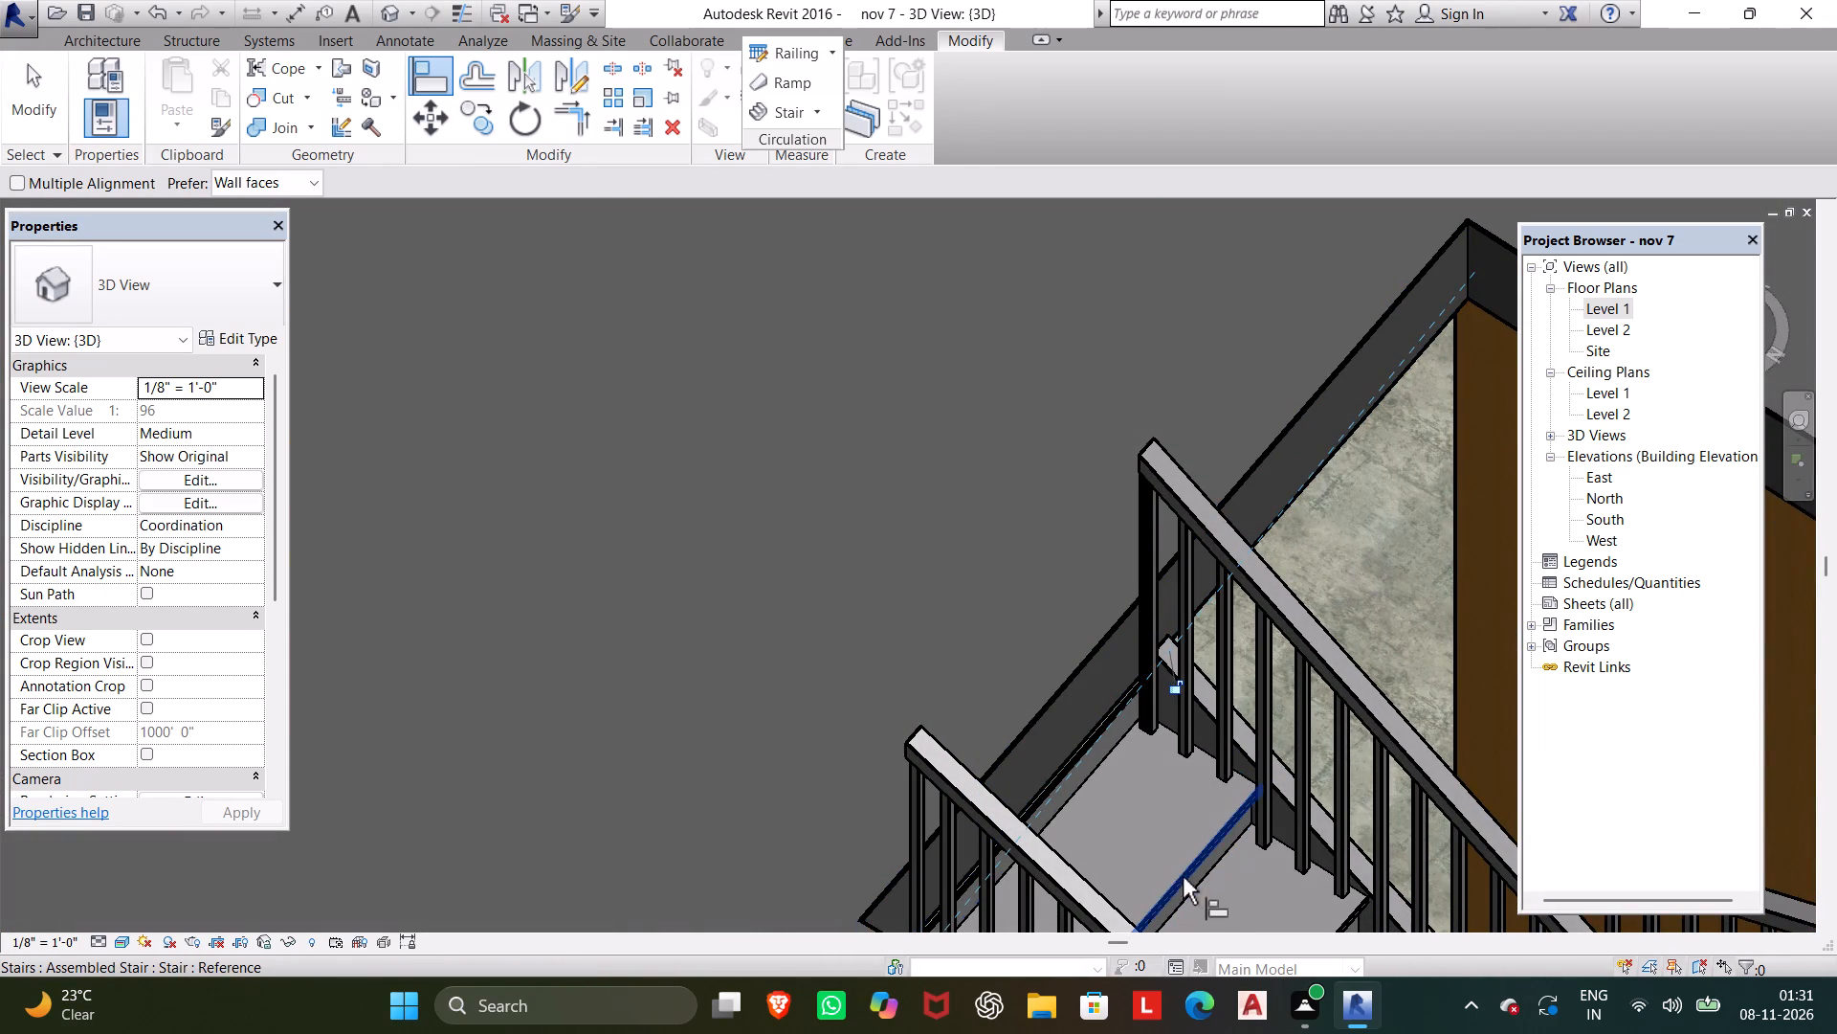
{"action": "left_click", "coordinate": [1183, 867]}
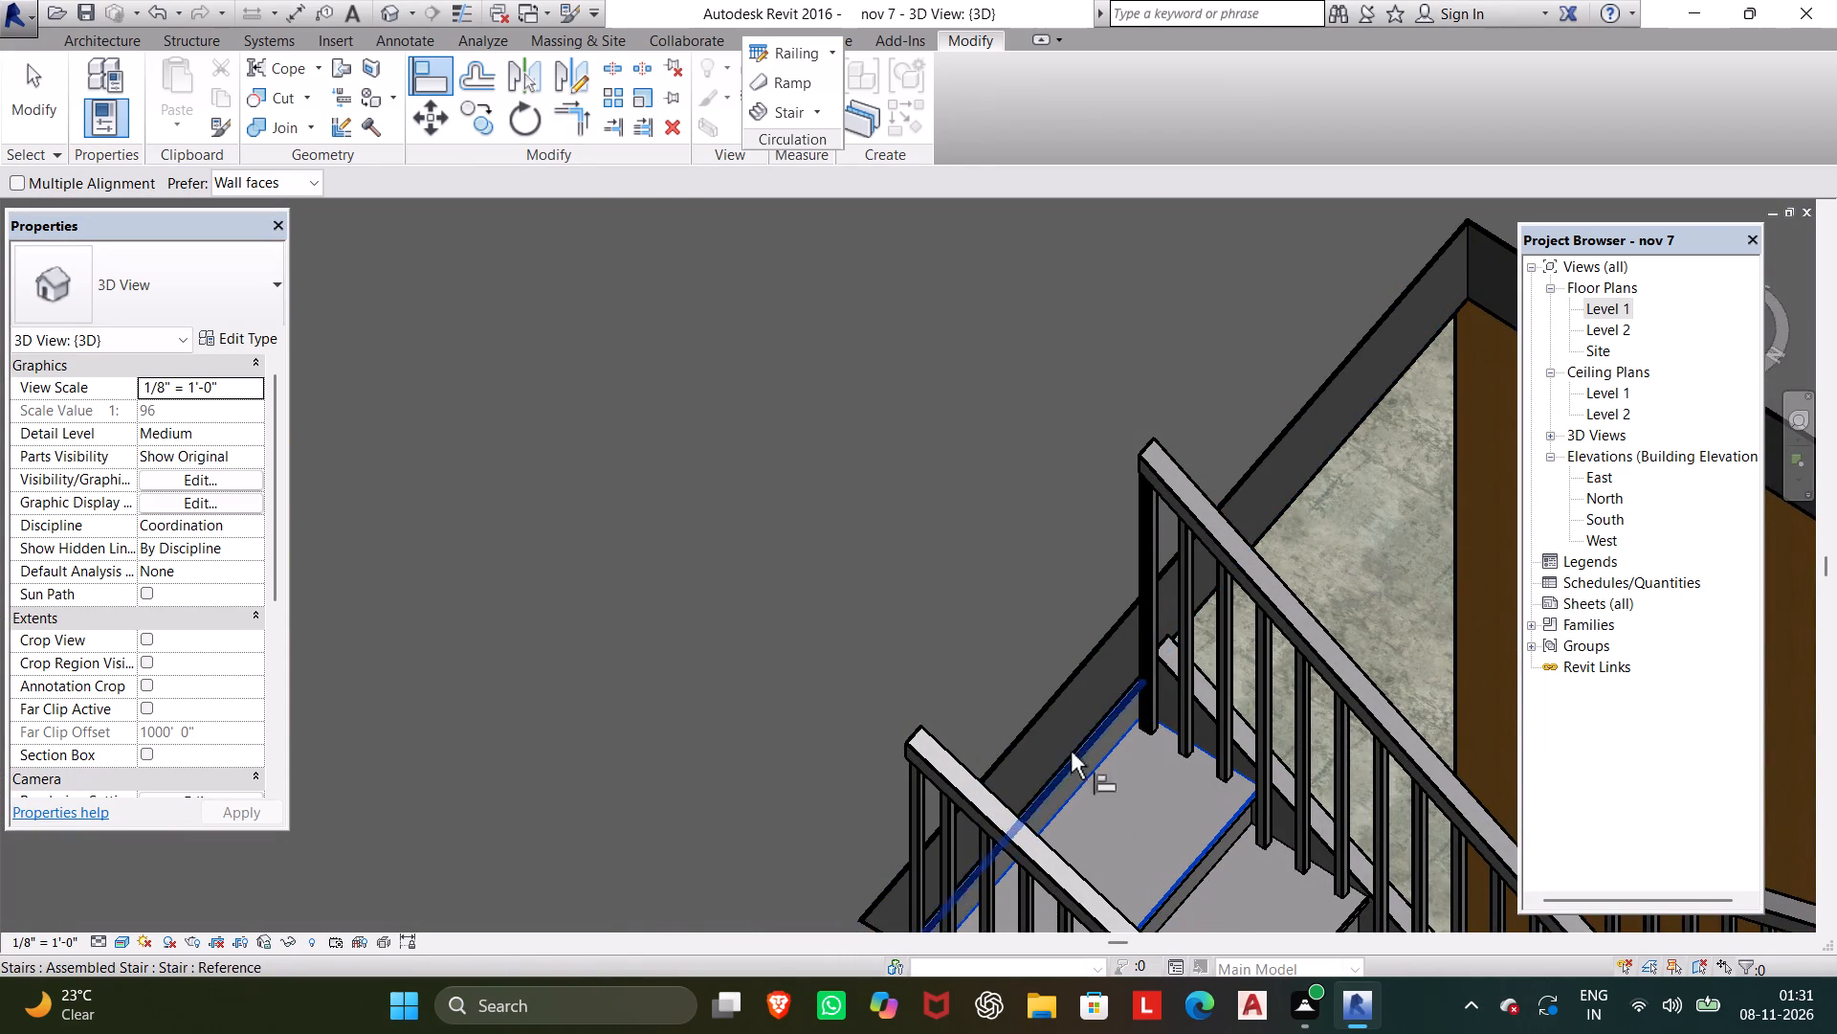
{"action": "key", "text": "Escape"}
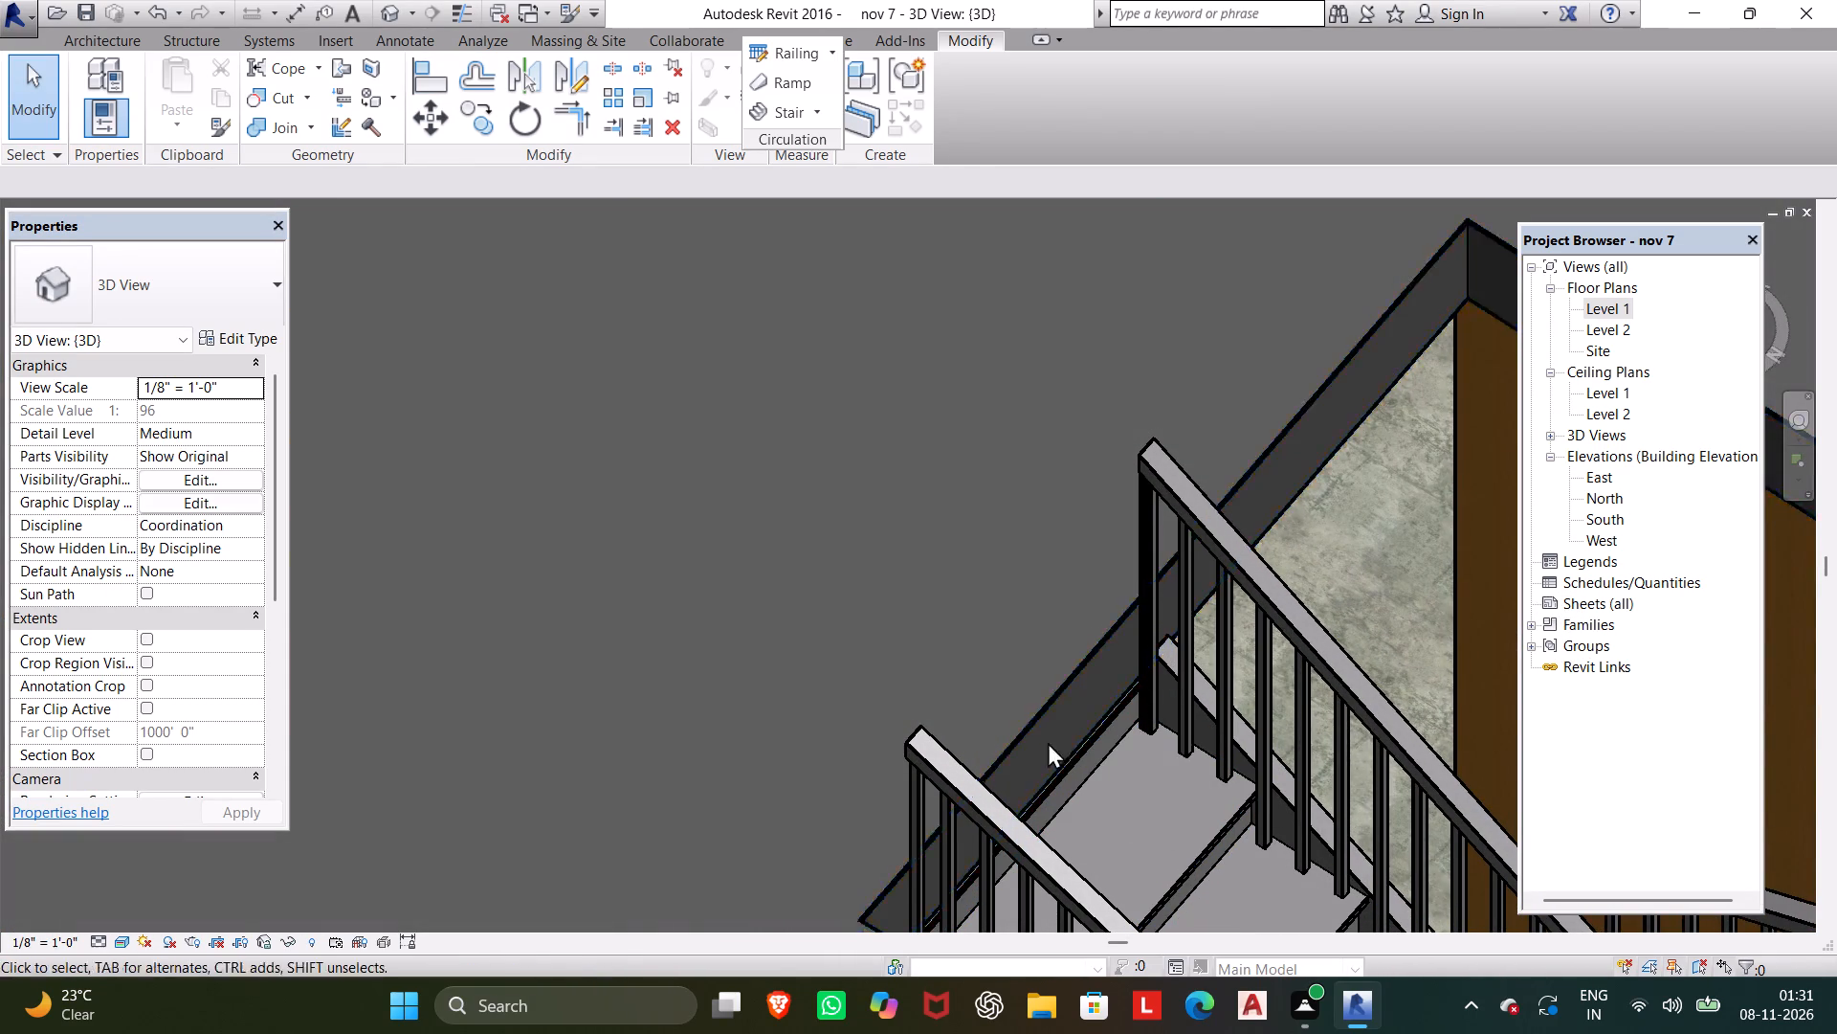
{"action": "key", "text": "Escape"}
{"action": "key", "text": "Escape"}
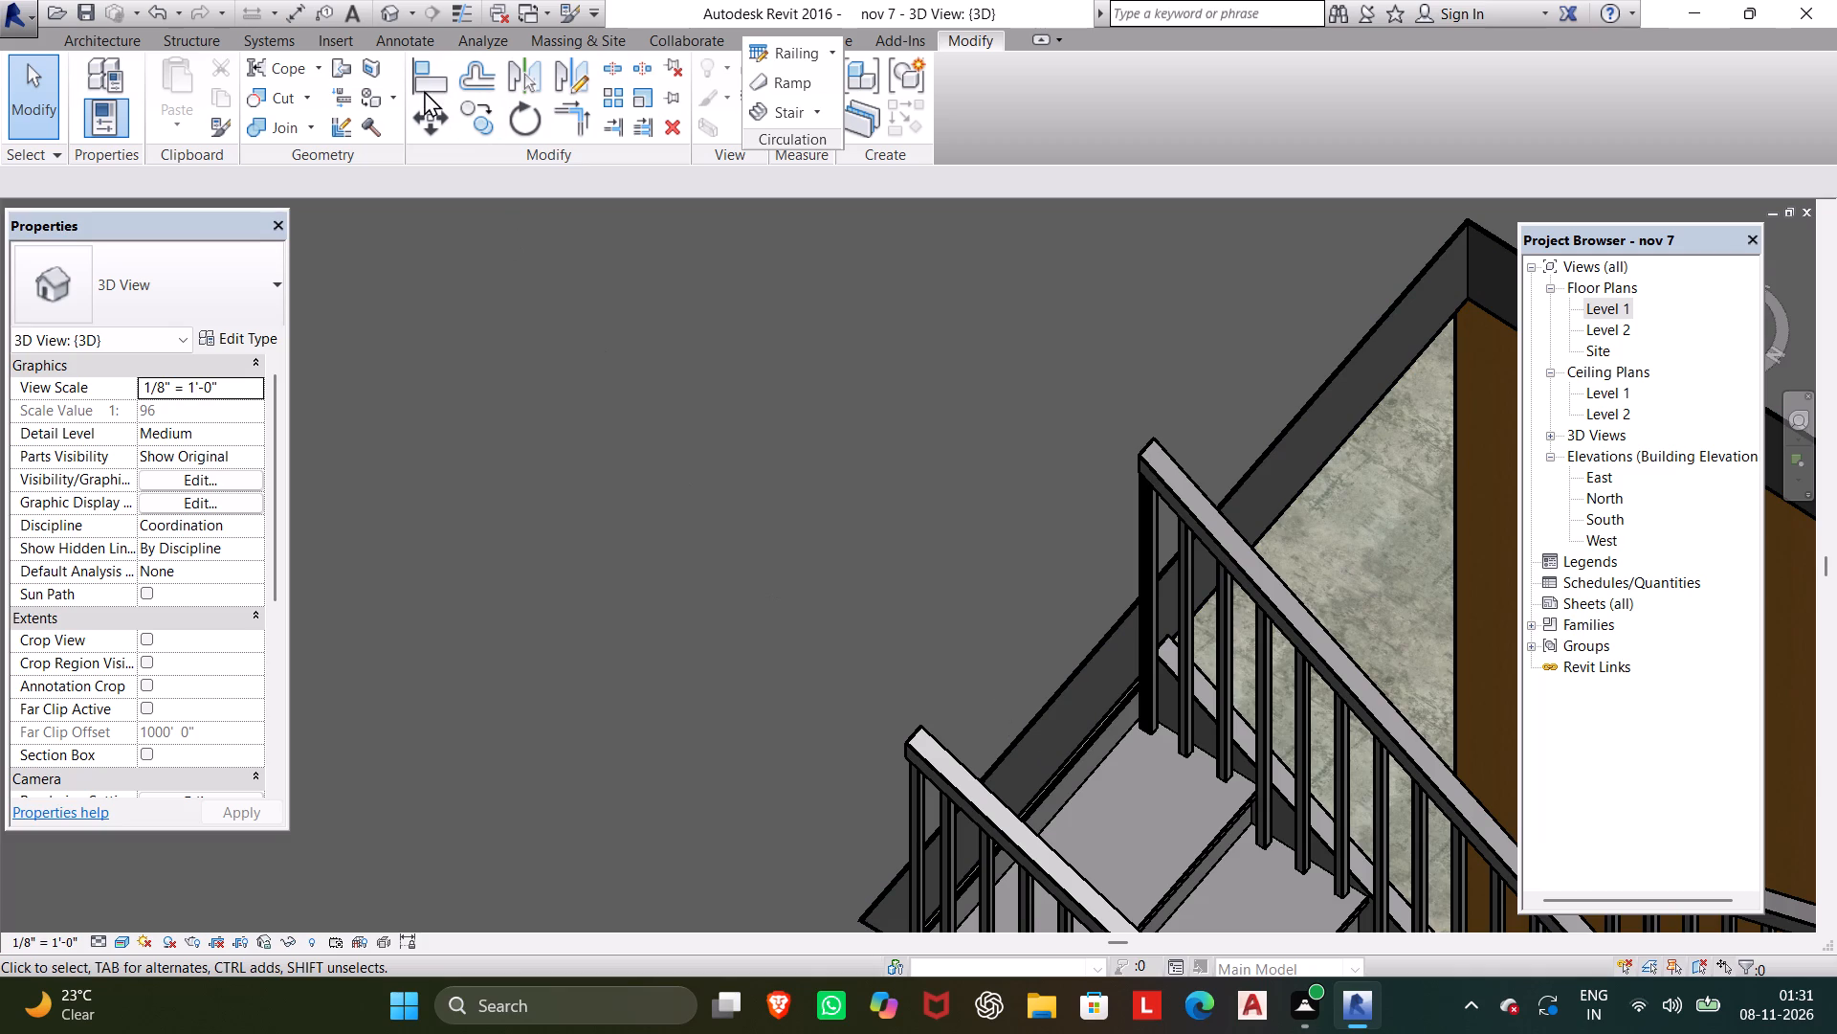
Align the stair's top riser edge with the roof's top surface, using the roof as the reference.
{"action": "left_click", "coordinate": [424, 90]}
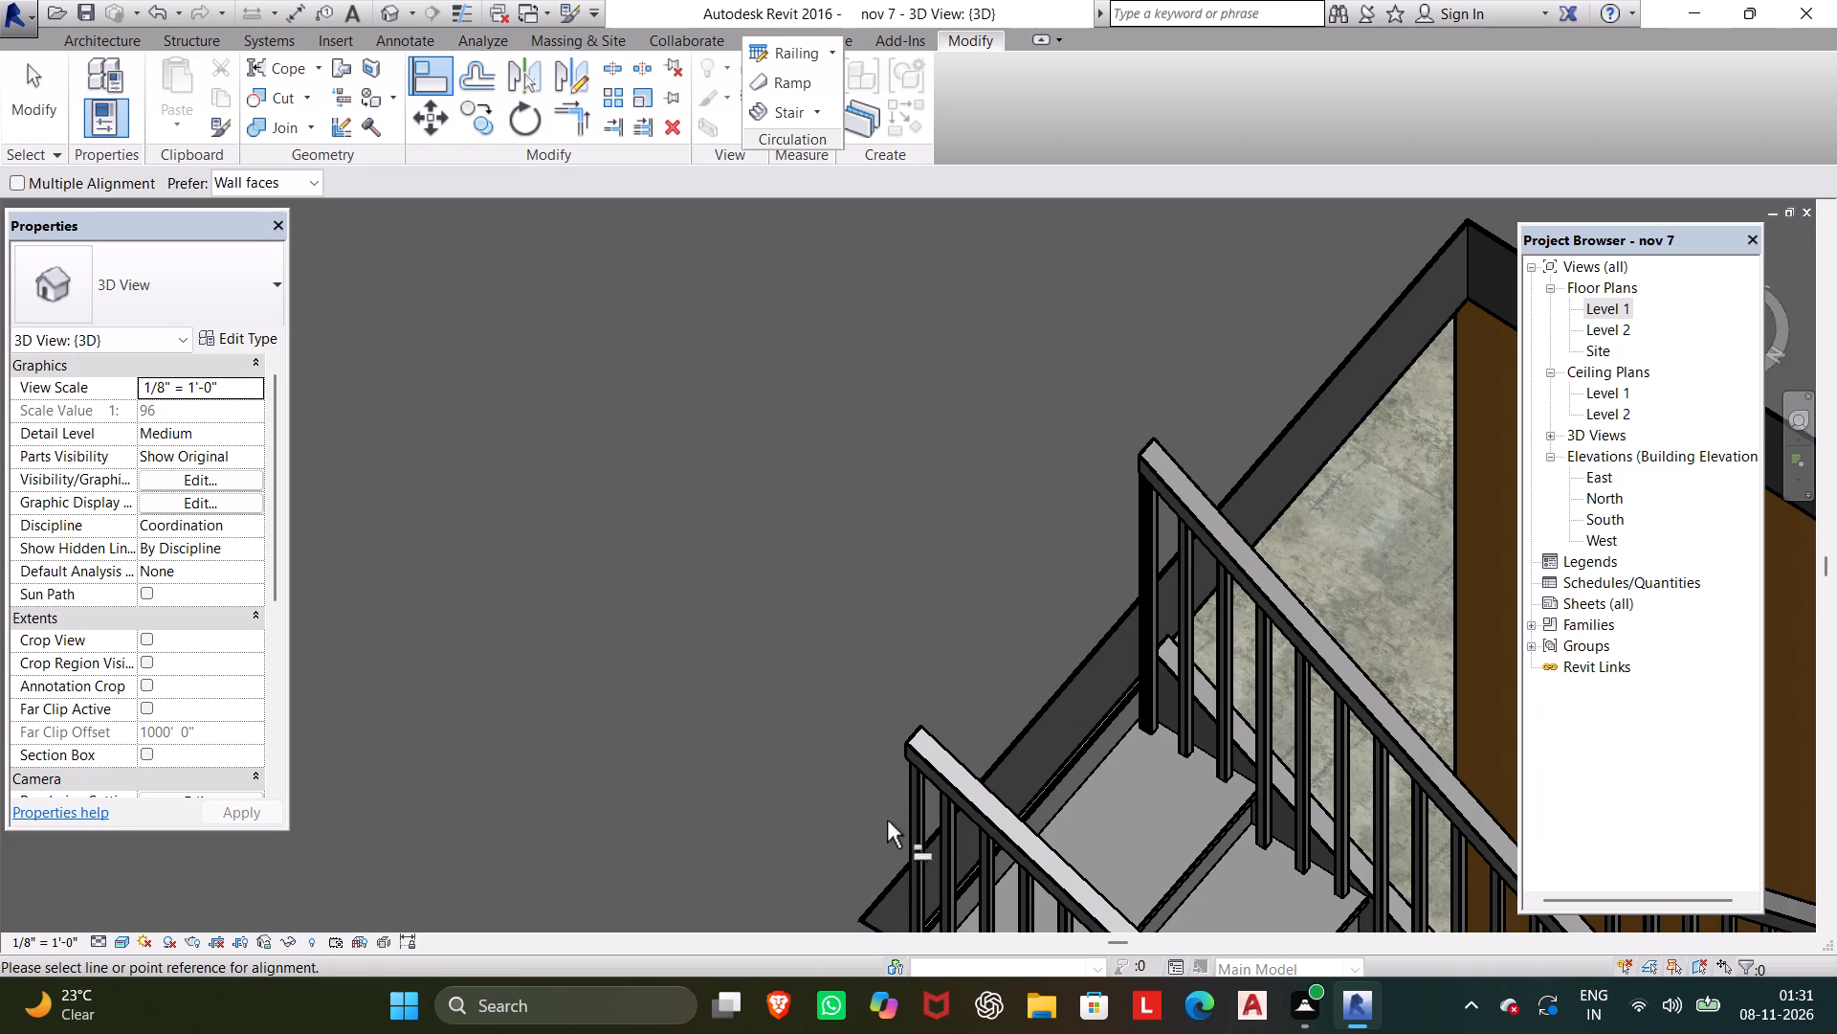
{"action": "left_click", "coordinate": [922, 515]}
{"action": "left_click", "coordinate": [989, 627]}
{"action": "middle_click_drag", "start_coordinate": [984, 661], "coordinate": [1082, 607], "text": "shift"}
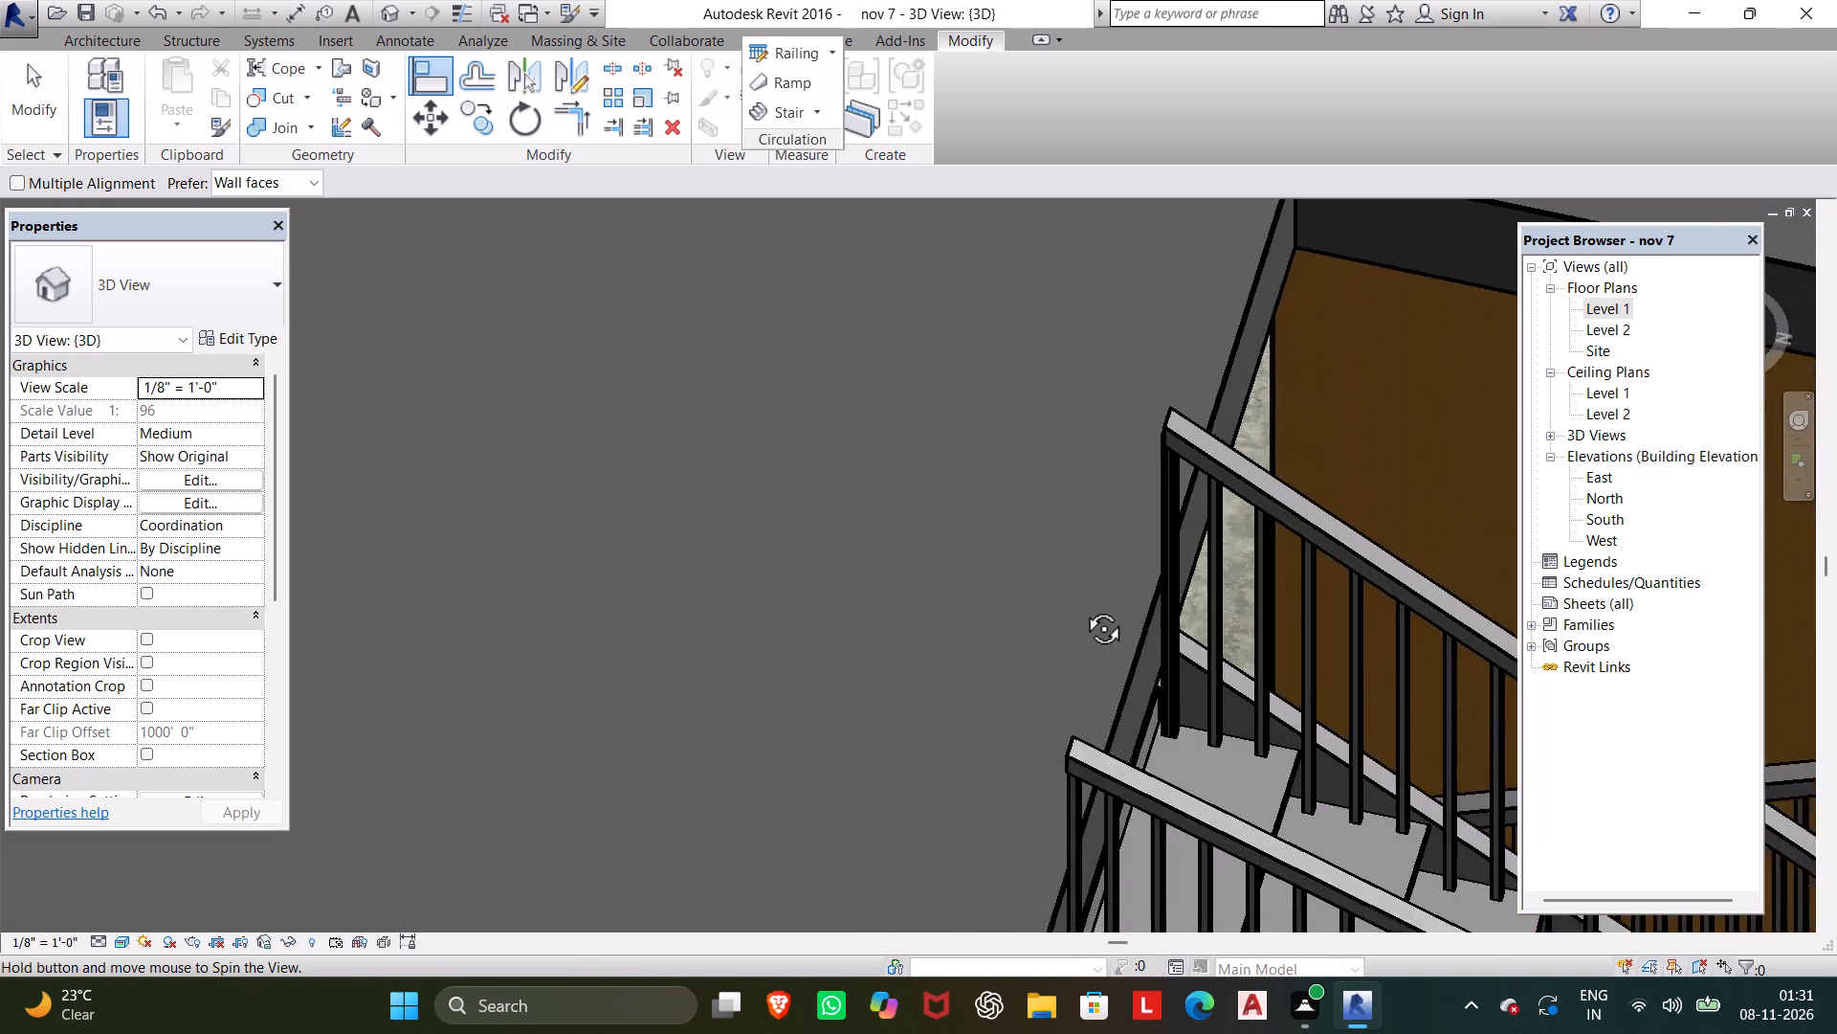
{"action": "middle_click_drag", "start_coordinate": [1082, 607], "coordinate": [1170, 87], "text": "shift"}
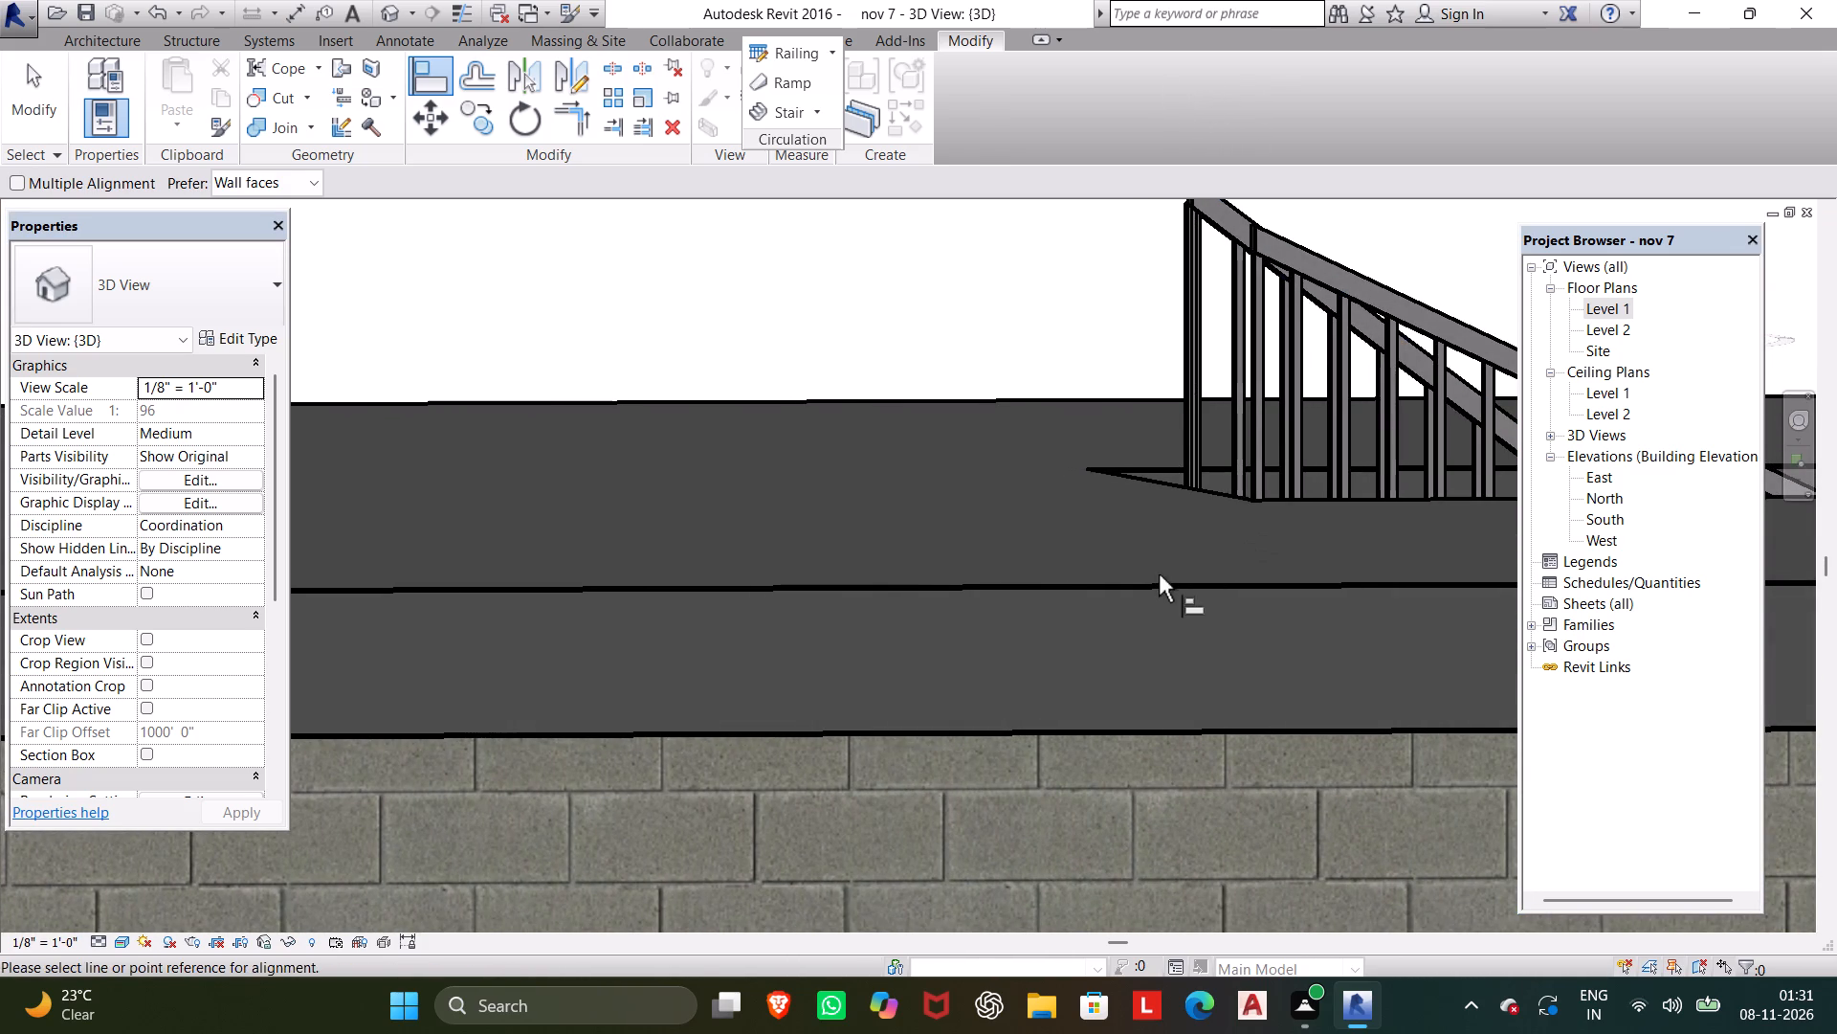
{"action": "left_click", "coordinate": [1138, 581]}
{"action": "middle_click_drag", "start_coordinate": [1157, 551], "coordinate": [728, 704], "text": "shift"}
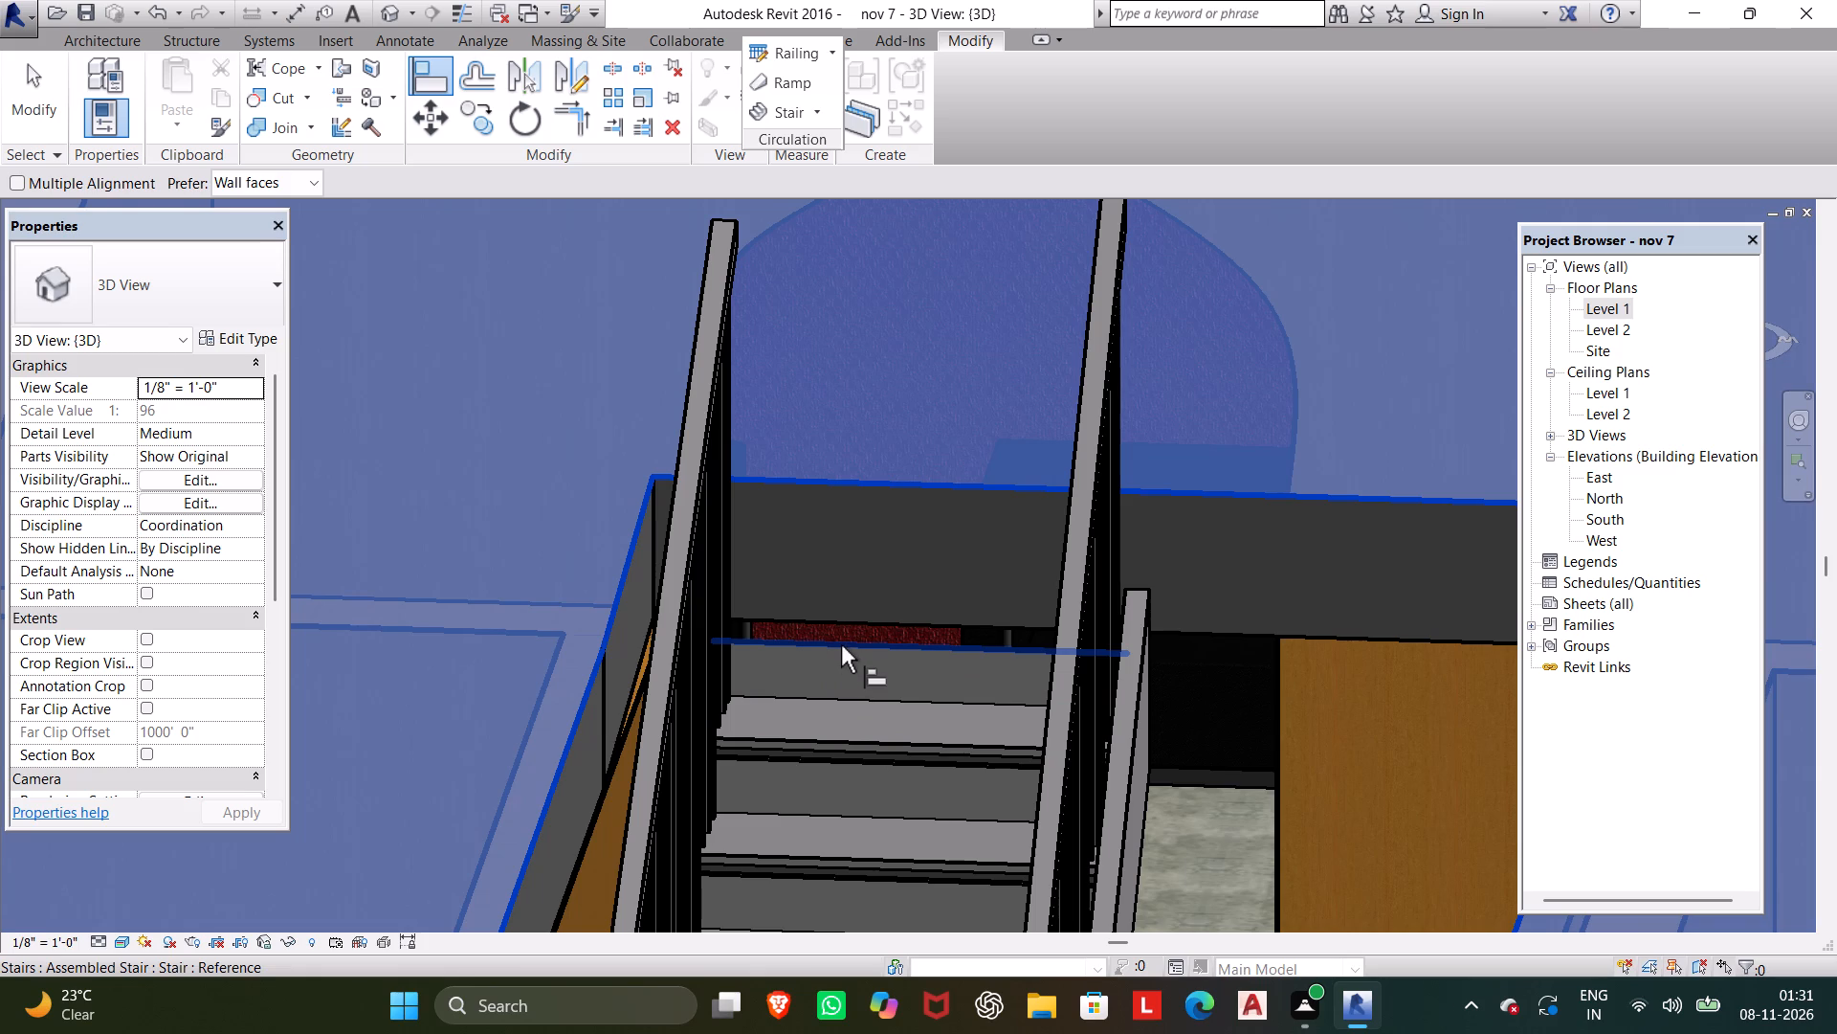
{"action": "middle_click_drag", "start_coordinate": [841, 645], "coordinate": [850, 727], "text": "shift"}
{"action": "scroll", "coordinate": [850, 727], "scroll_direction": "up", "scroll_amount": 1, "text": "shift"}
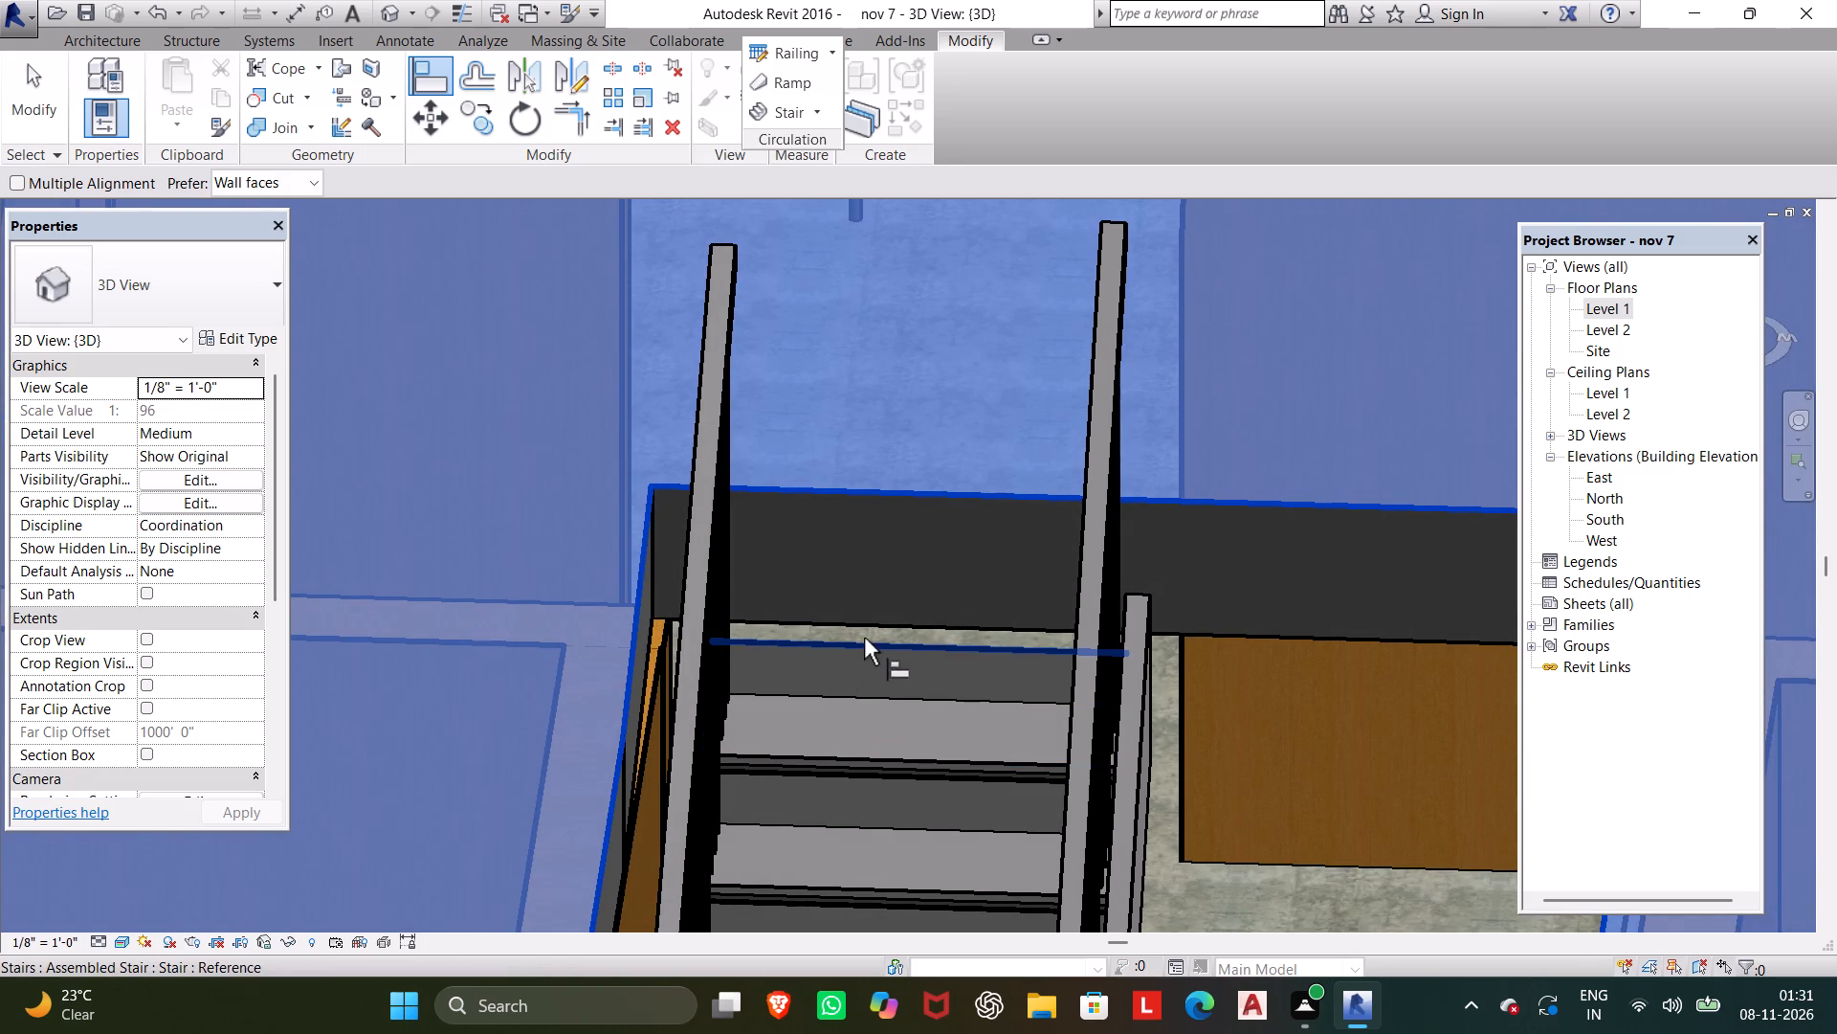
{"action": "left_click", "coordinate": [864, 638]}
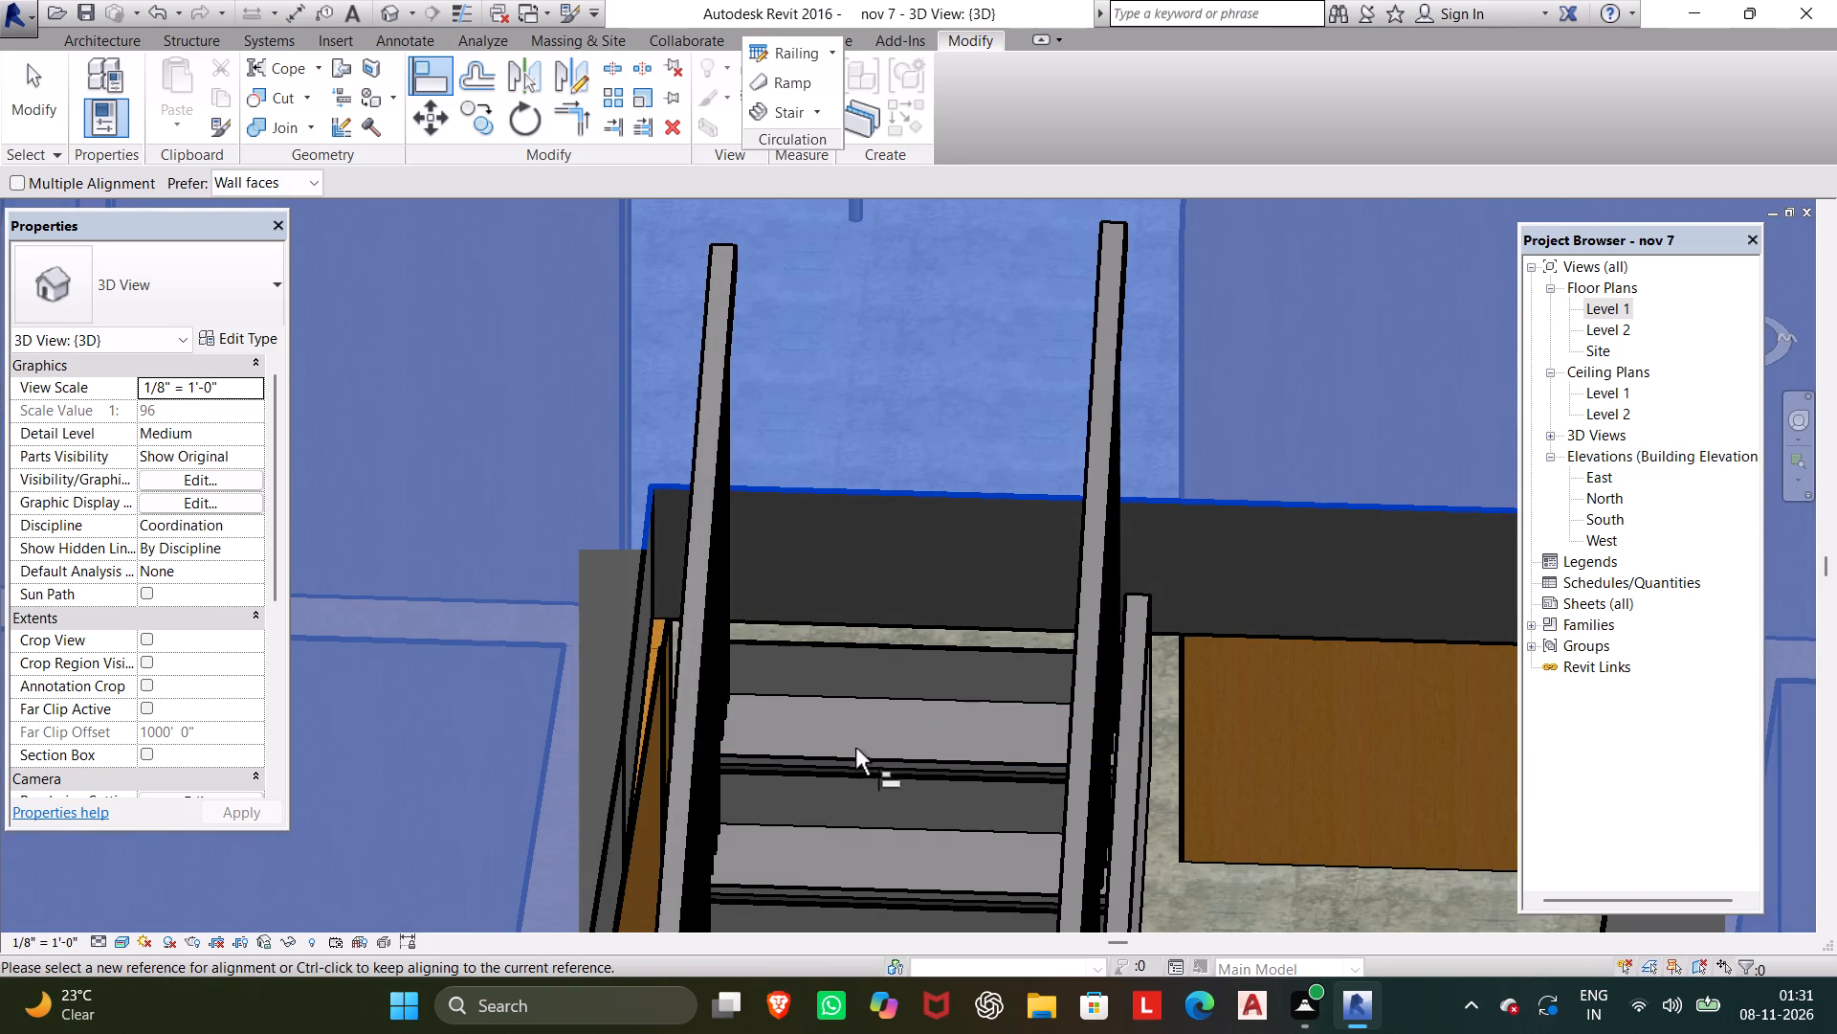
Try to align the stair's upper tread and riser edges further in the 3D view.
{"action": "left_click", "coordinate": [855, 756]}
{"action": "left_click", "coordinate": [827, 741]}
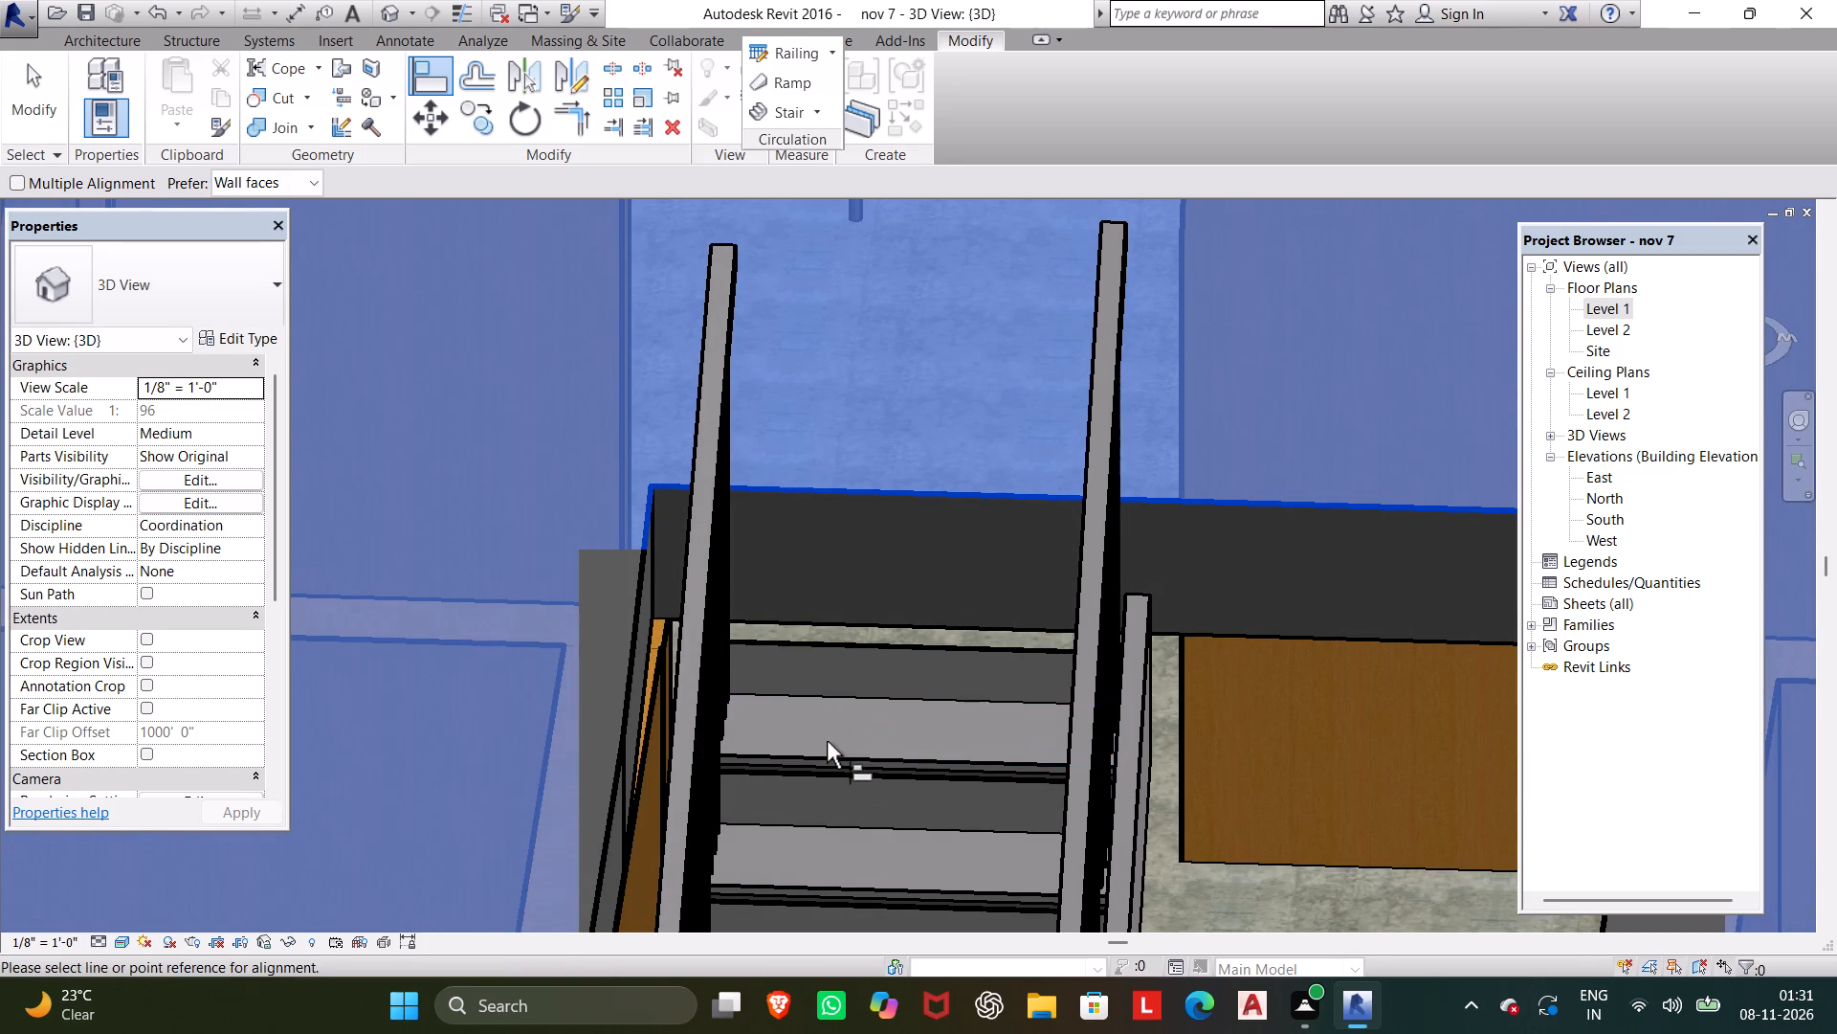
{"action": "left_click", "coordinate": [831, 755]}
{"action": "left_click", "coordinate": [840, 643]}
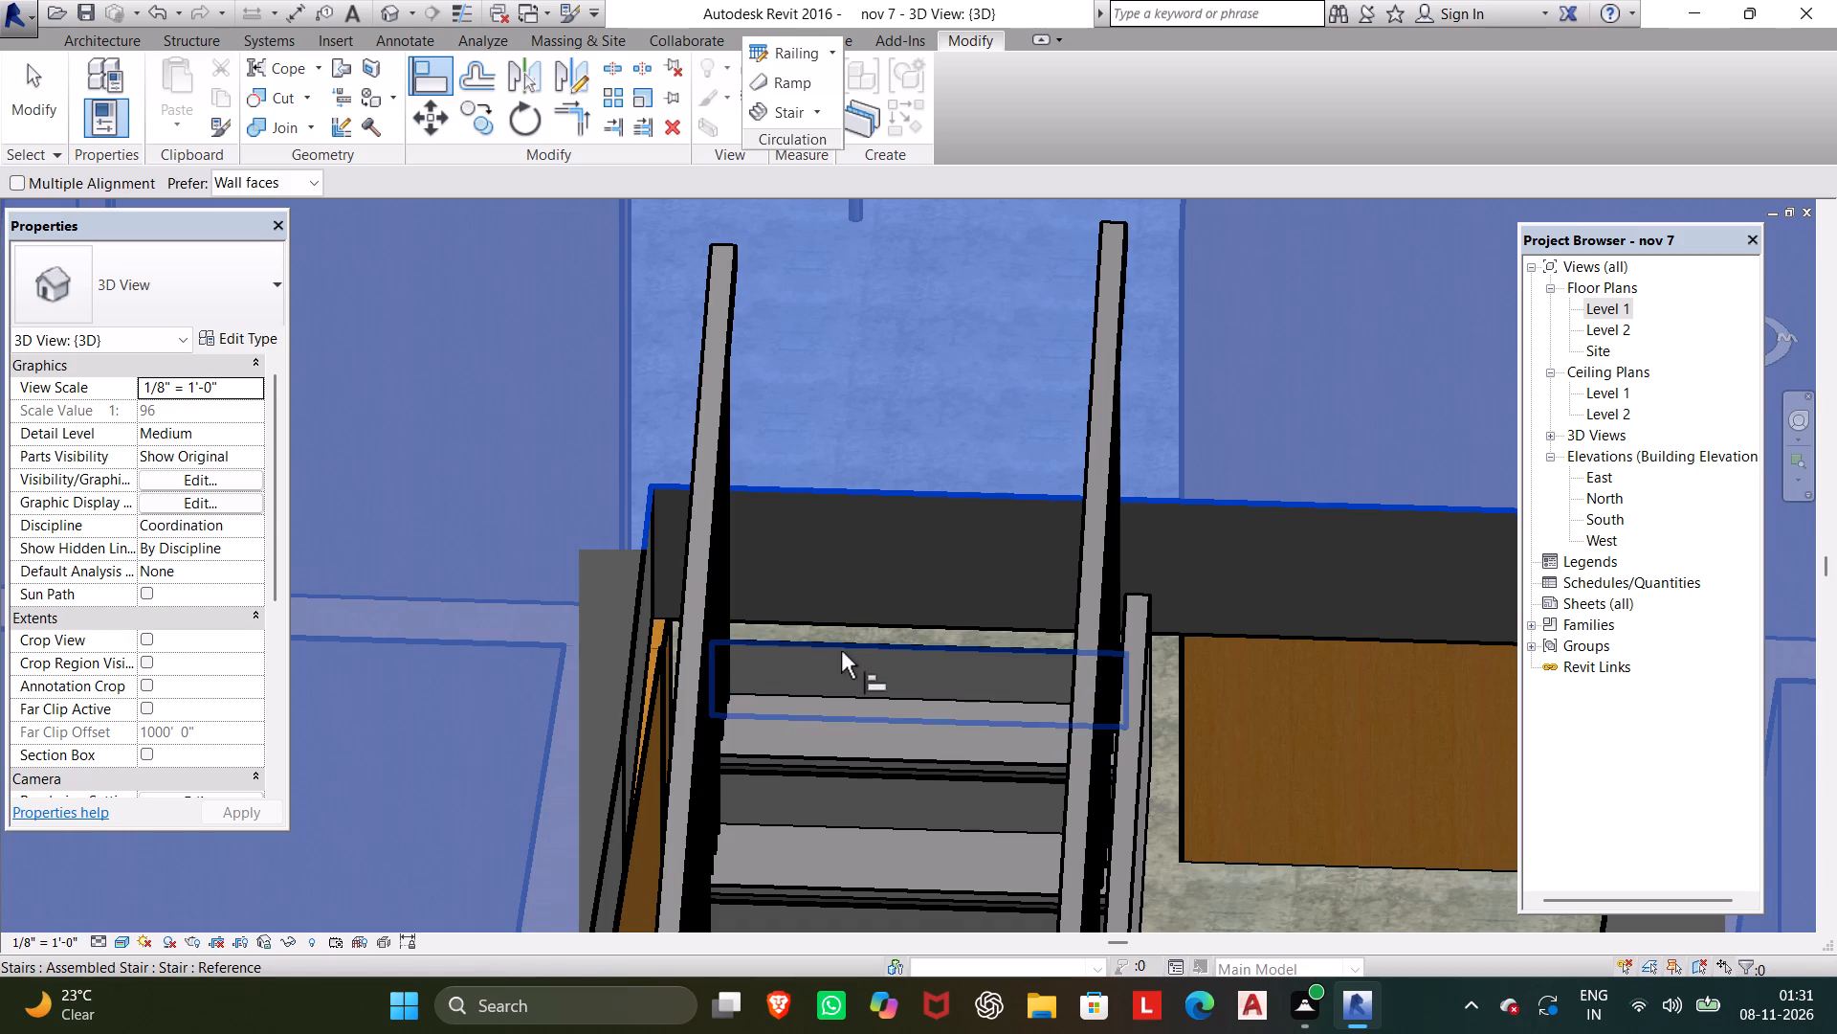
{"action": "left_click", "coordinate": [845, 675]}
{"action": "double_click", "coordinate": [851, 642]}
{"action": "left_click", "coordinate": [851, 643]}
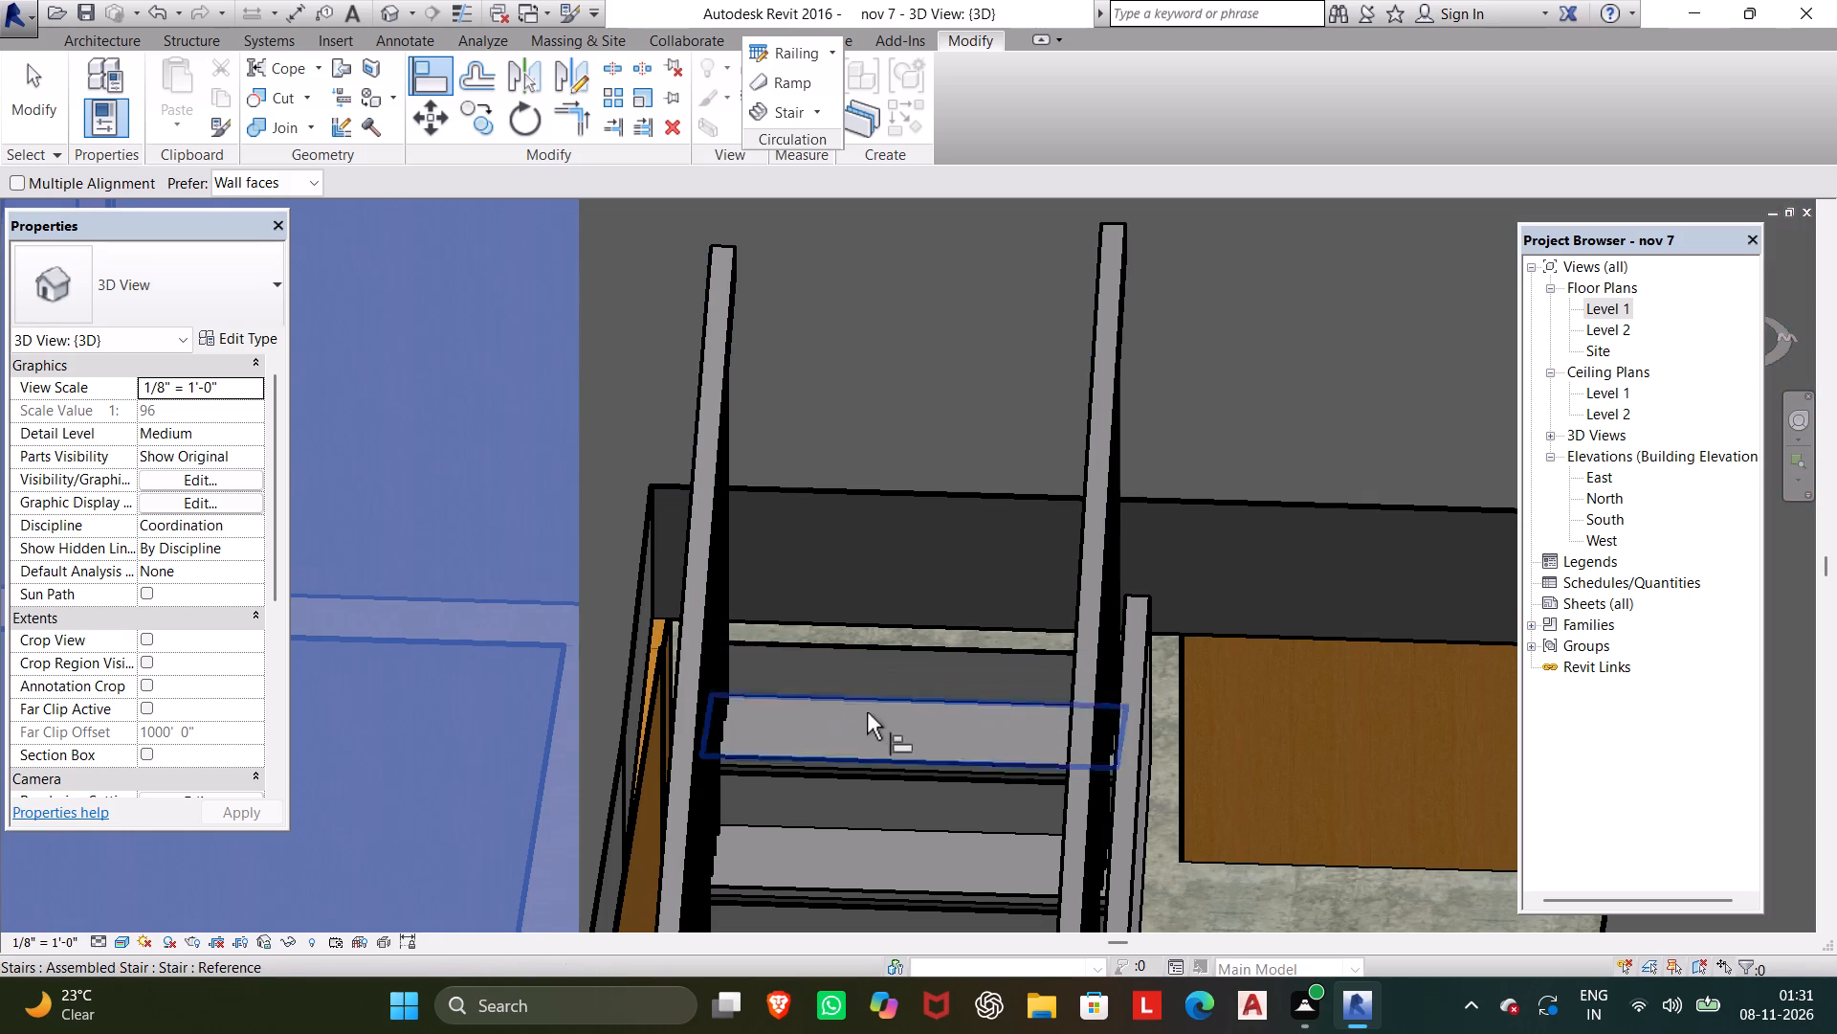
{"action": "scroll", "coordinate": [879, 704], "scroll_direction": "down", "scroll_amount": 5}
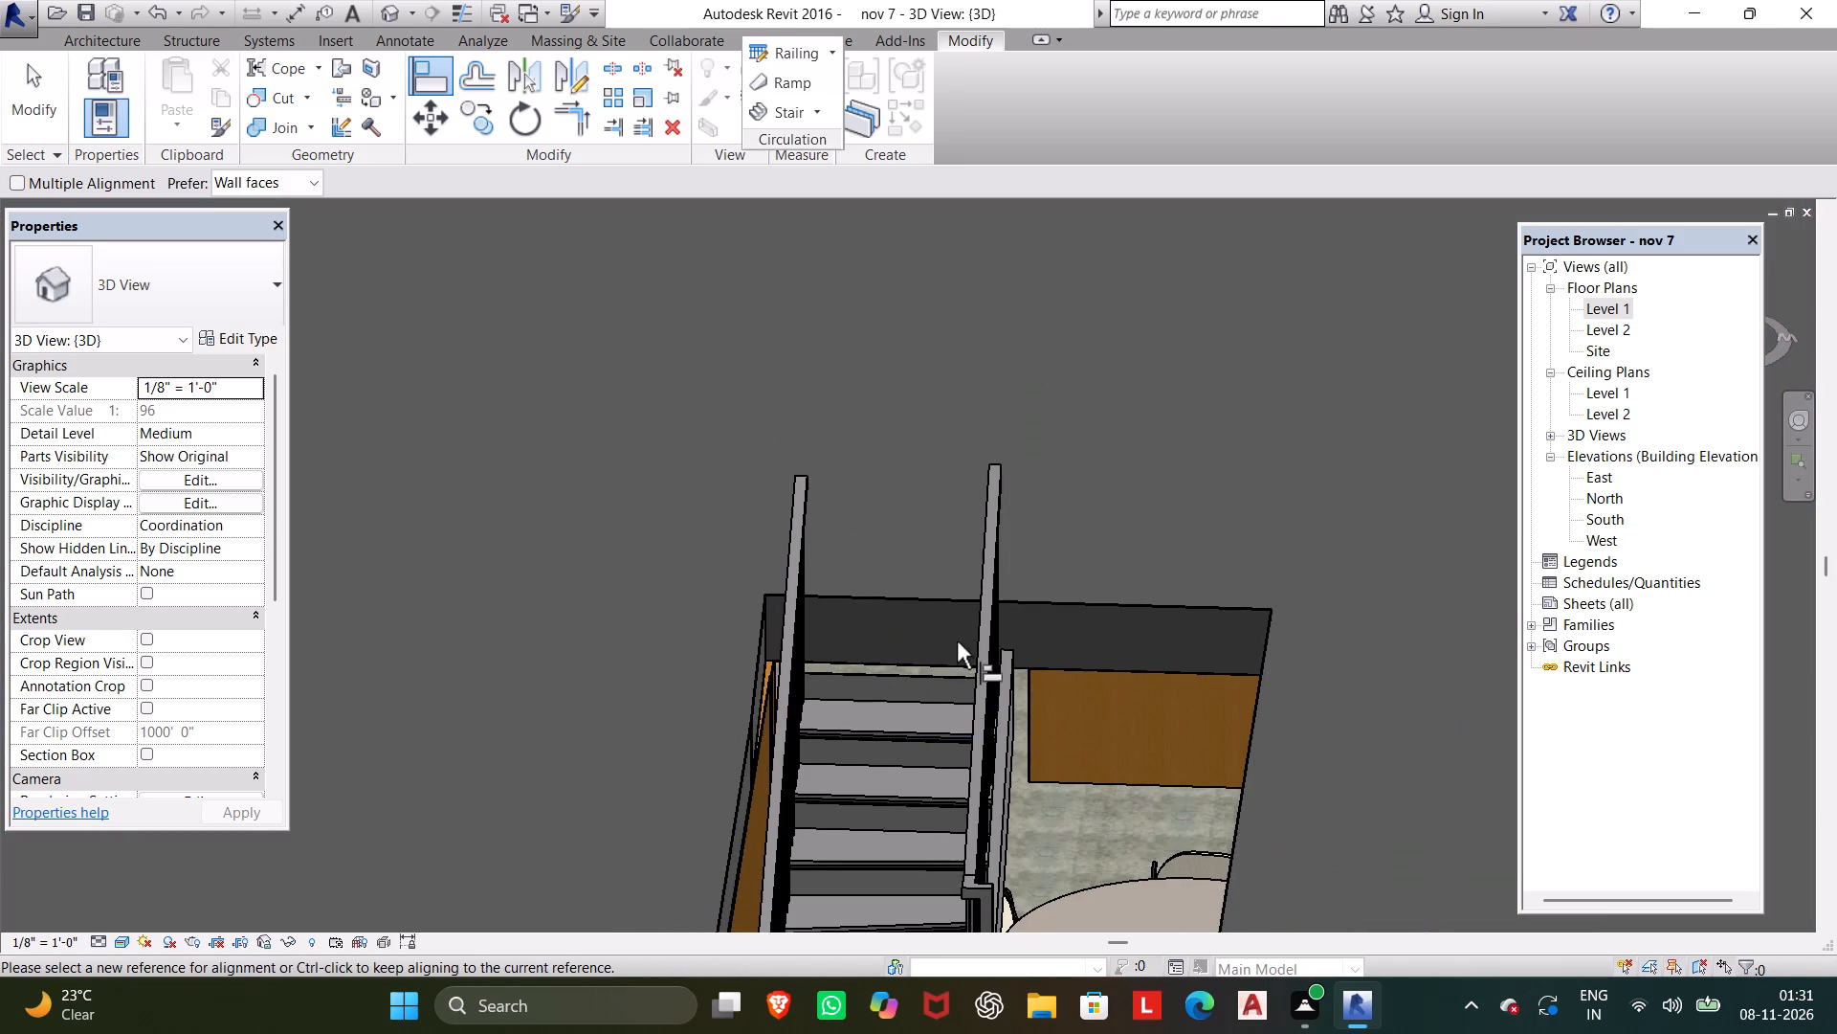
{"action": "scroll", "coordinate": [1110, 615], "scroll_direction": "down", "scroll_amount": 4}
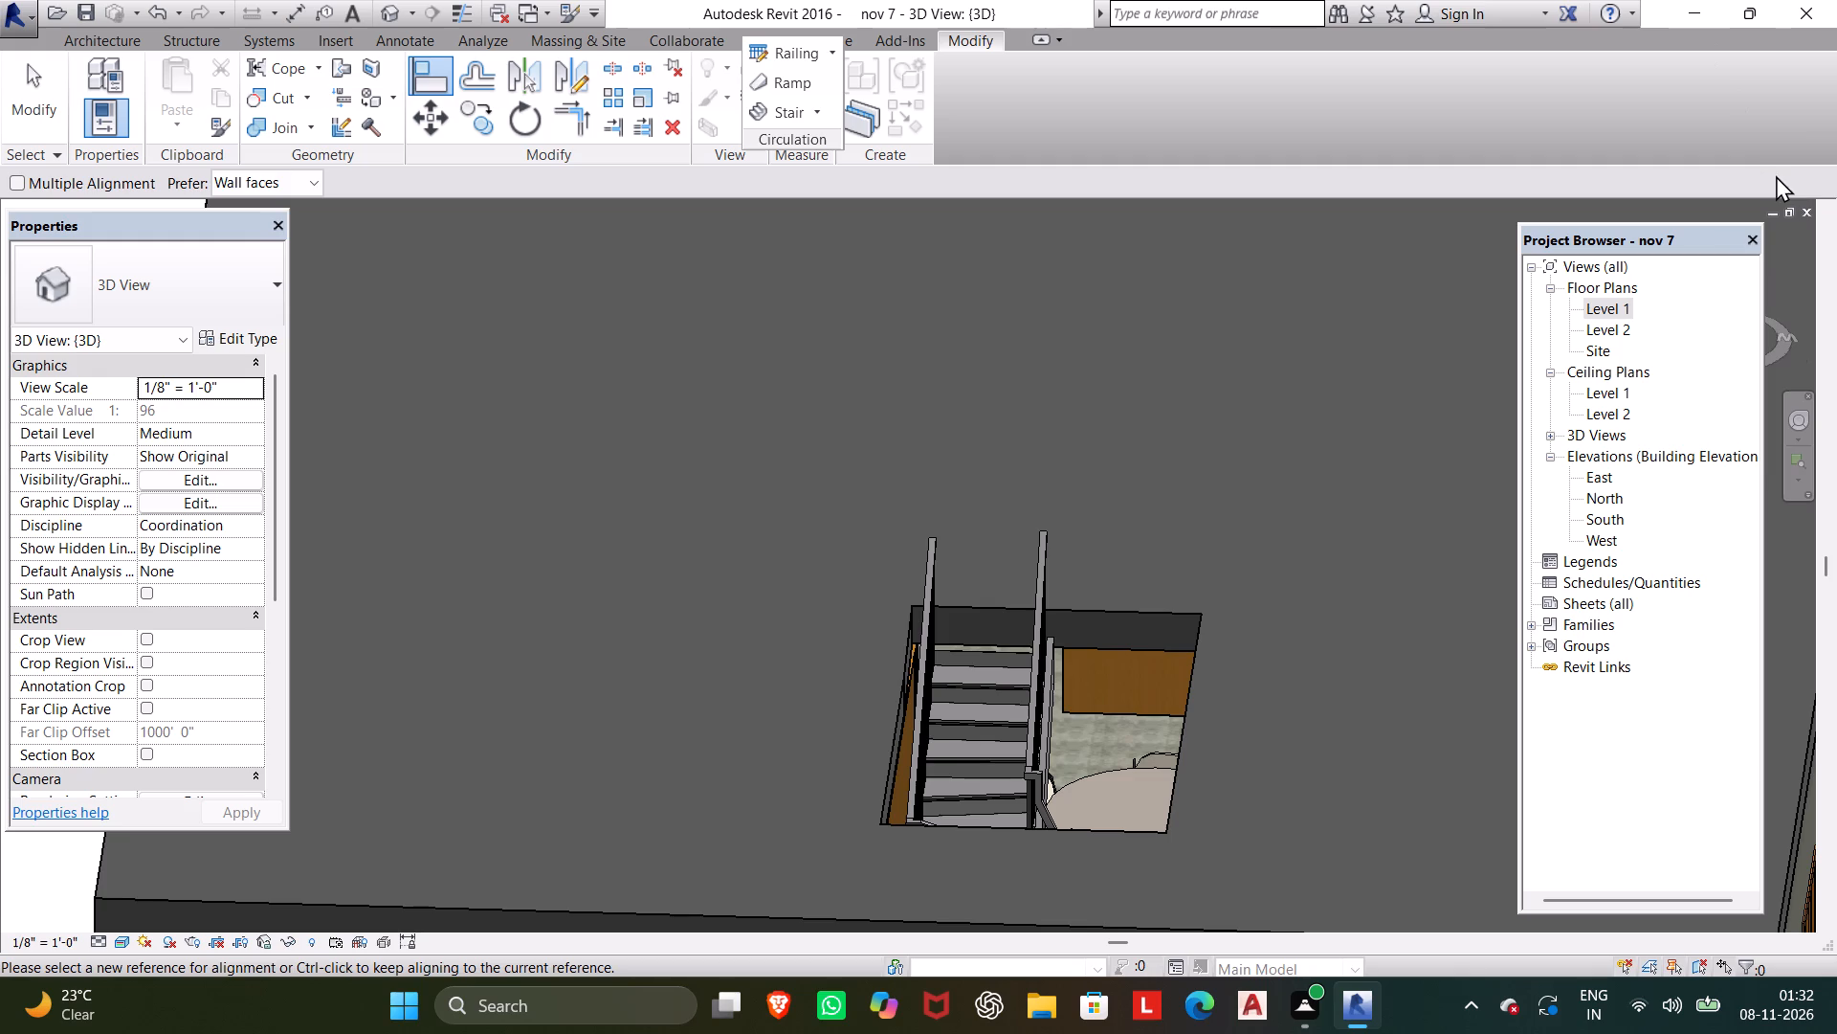
On the Level 1 floor plan, dismiss the pop-up card and nudge the sofas in the northeast and middle east bedrooms slightly east.
{"action": "double_click", "coordinate": [1613, 316]}
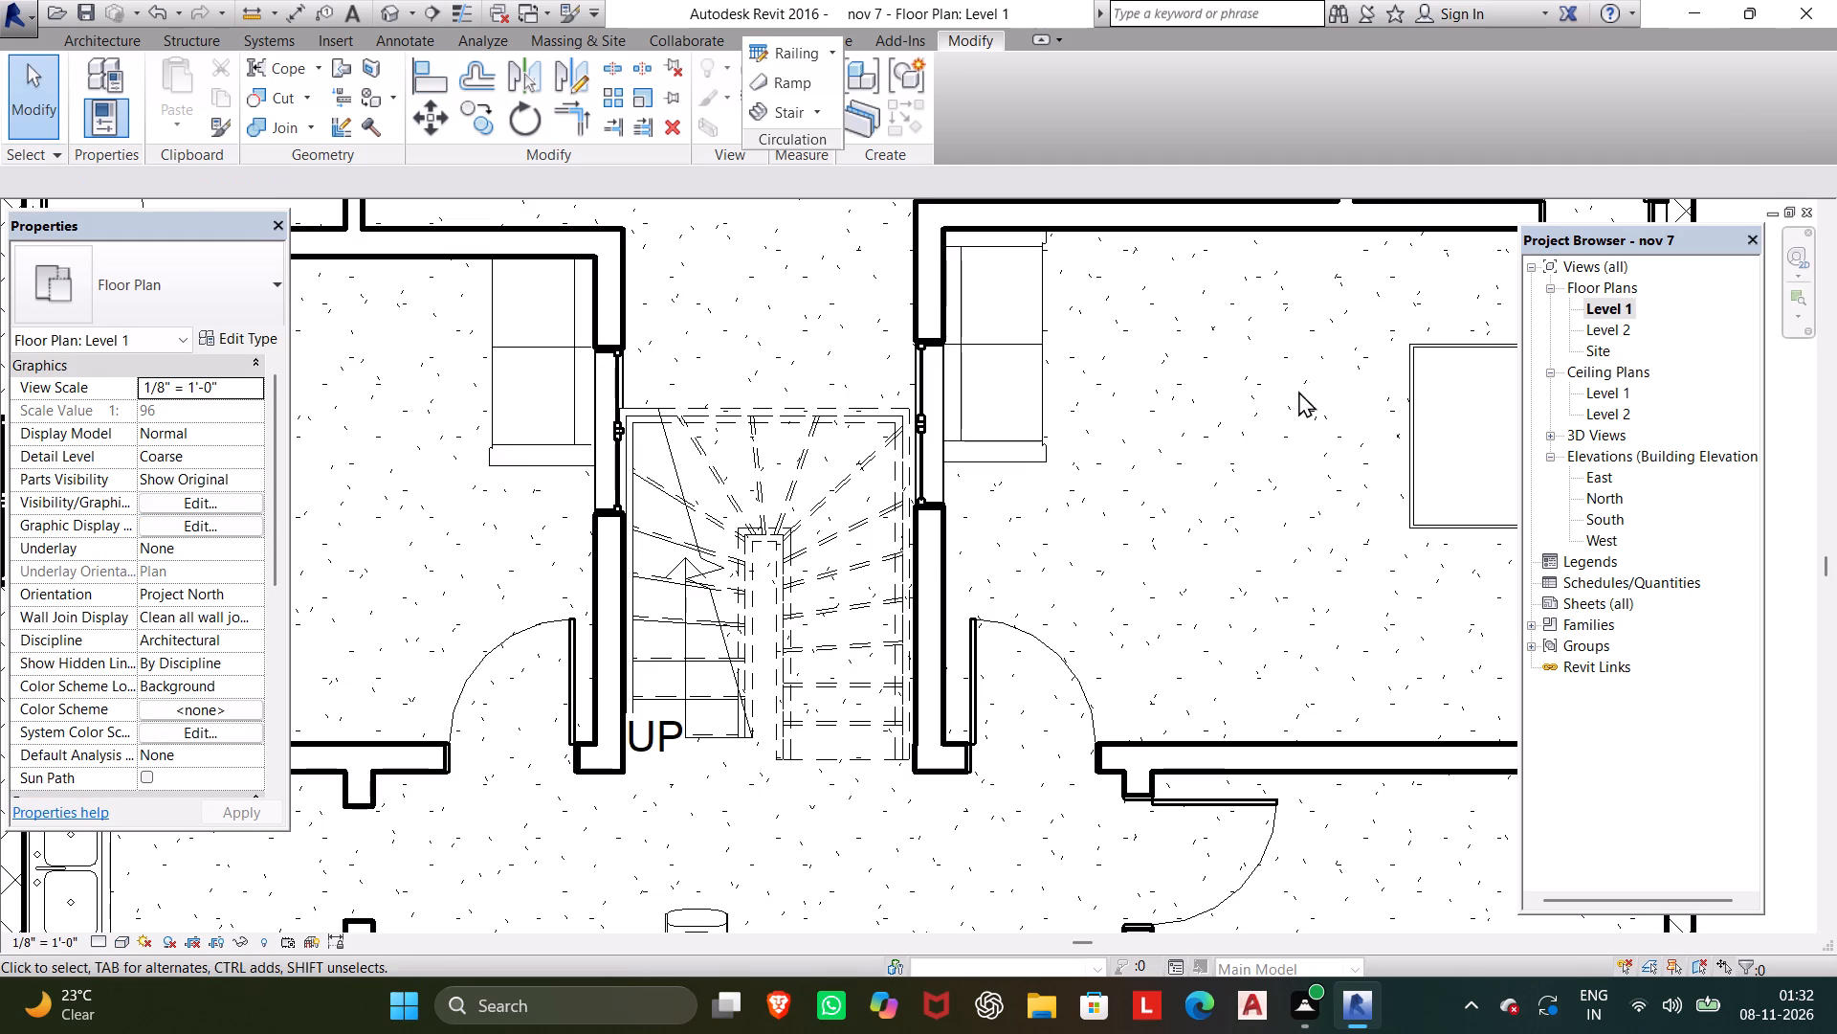
{"action": "scroll", "coordinate": [1211, 435], "scroll_direction": "down", "scroll_amount": 5}
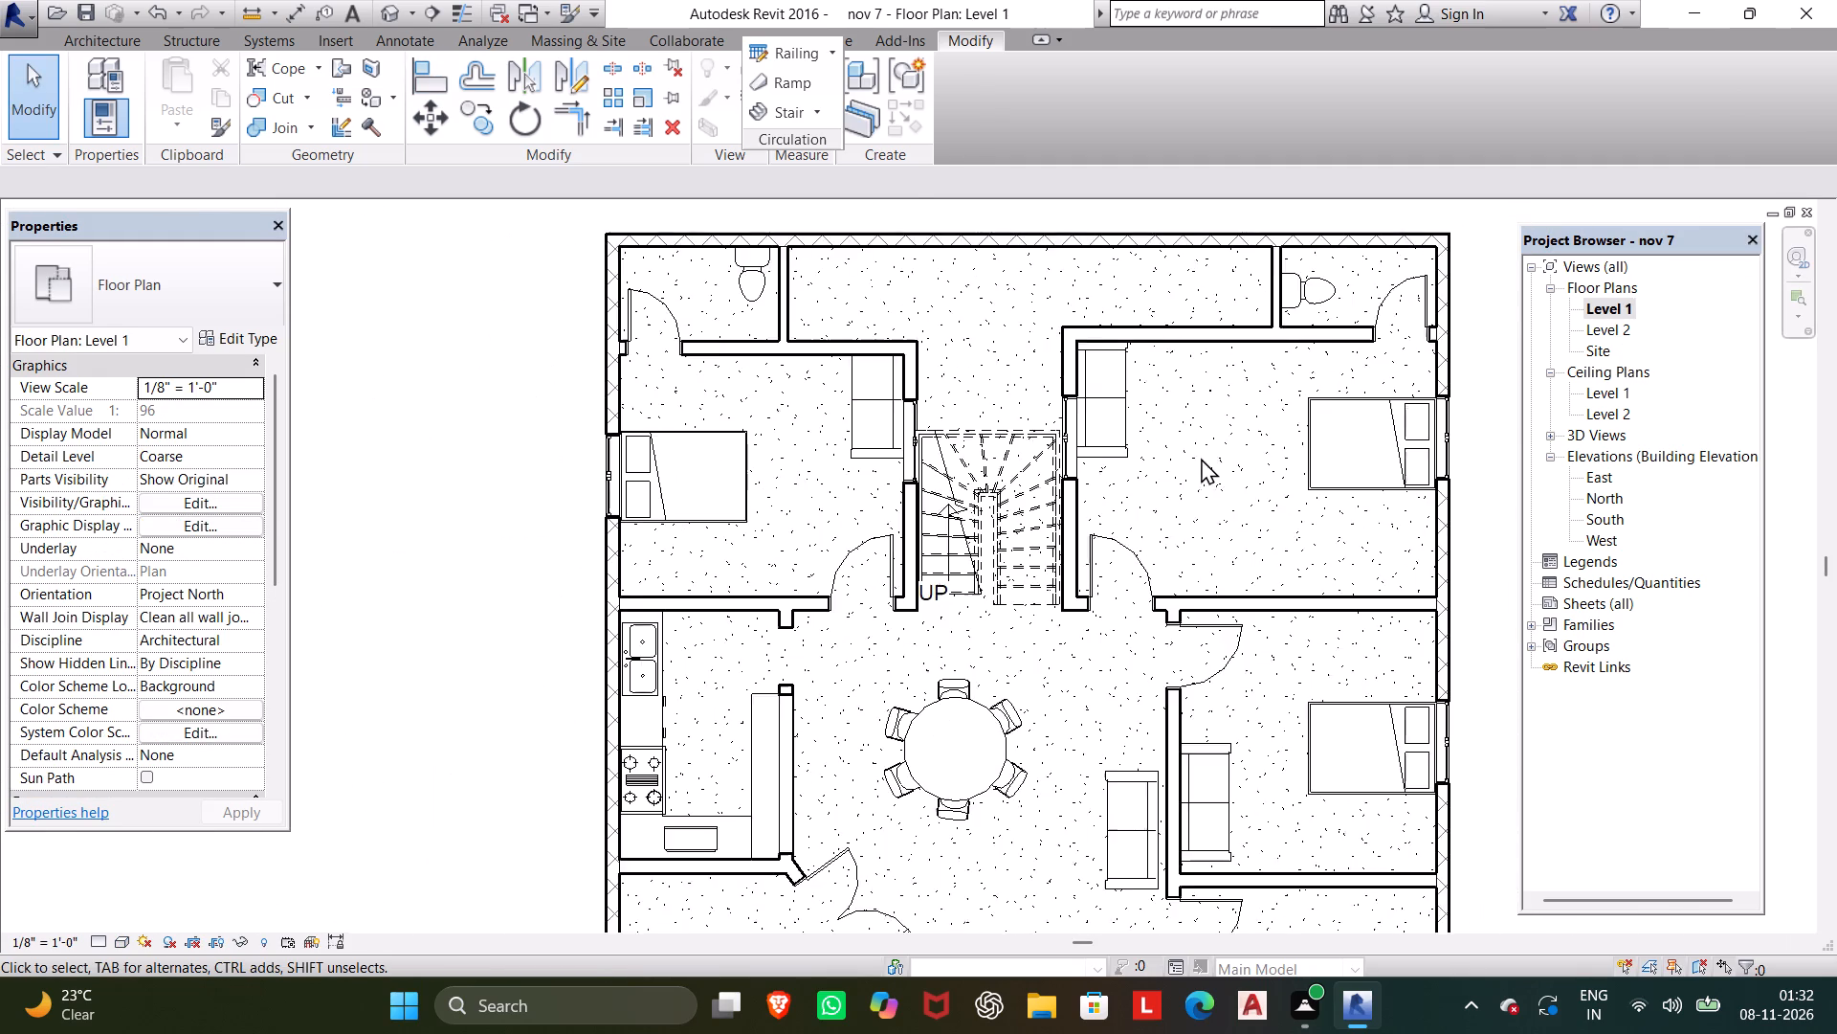
{"action": "middle_click_drag", "start_coordinate": [1197, 453], "coordinate": [1111, 342]}
{"action": "scroll", "coordinate": [1110, 394], "scroll_direction": "down", "scroll_amount": 3}
{"action": "middle_click", "coordinate": [1110, 395]}
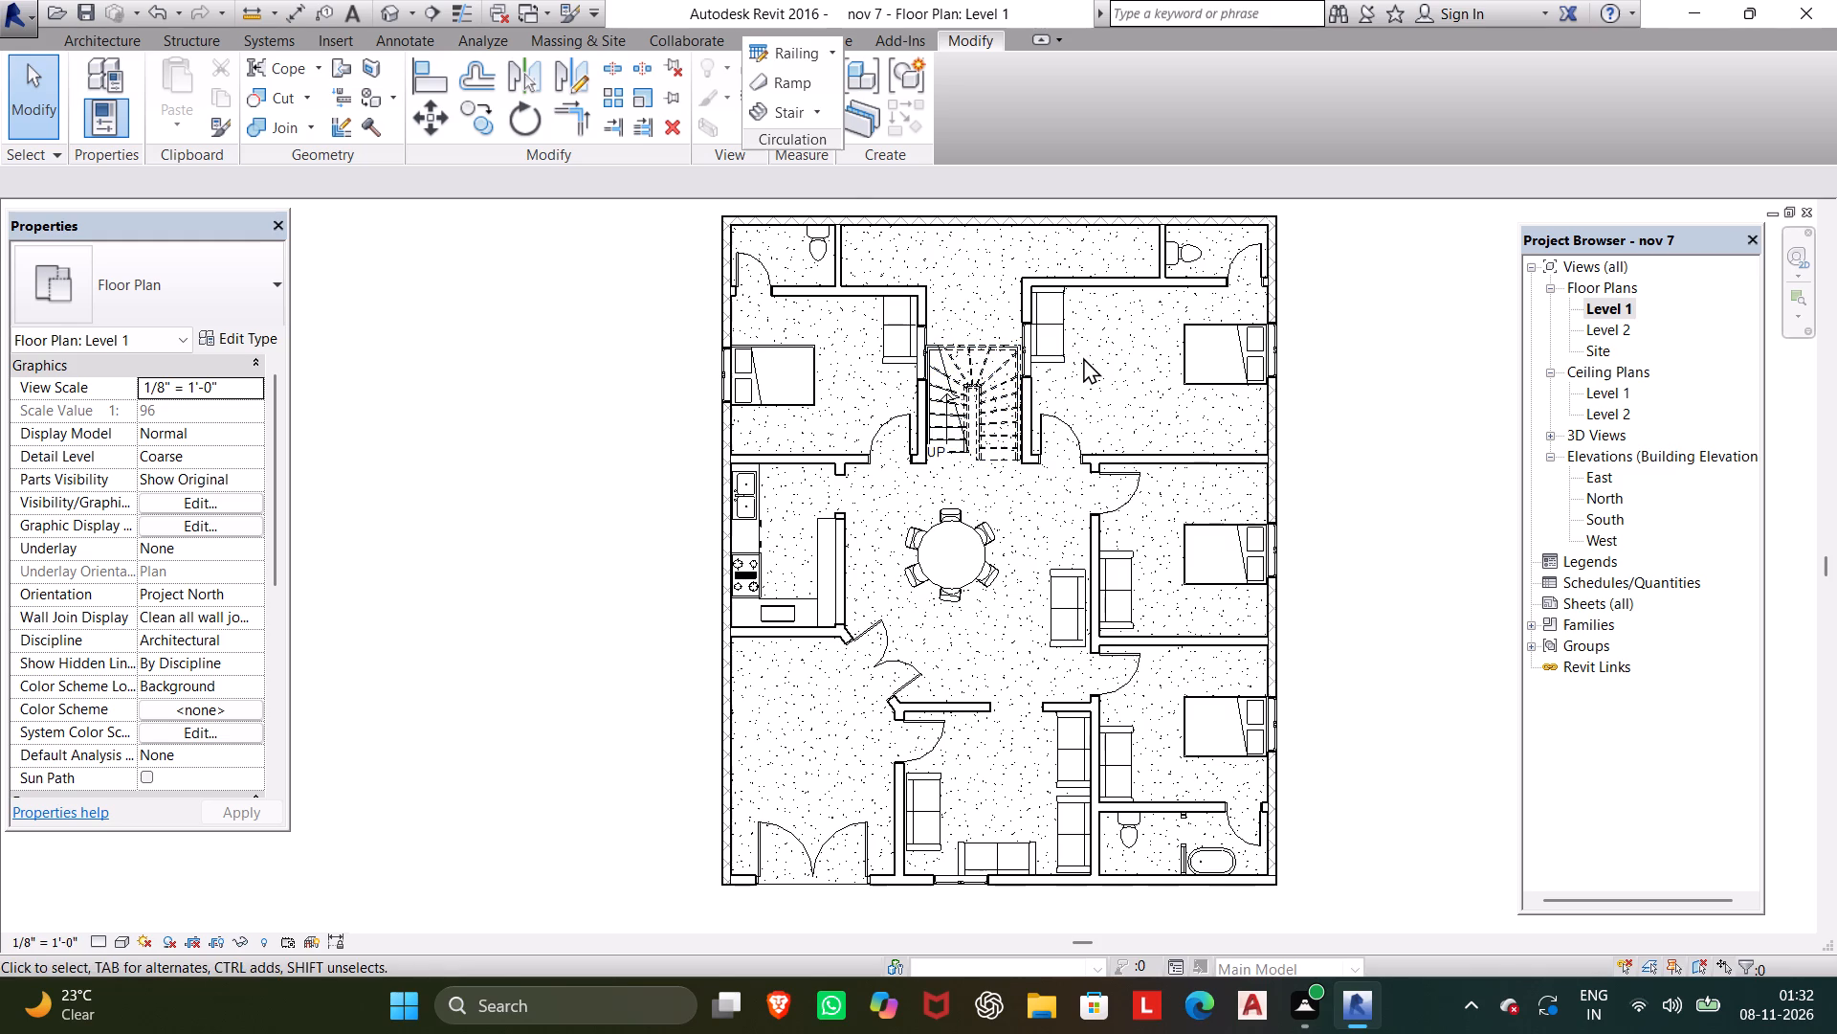
{"action": "scroll", "coordinate": [1041, 341], "scroll_direction": "up", "scroll_amount": 4}
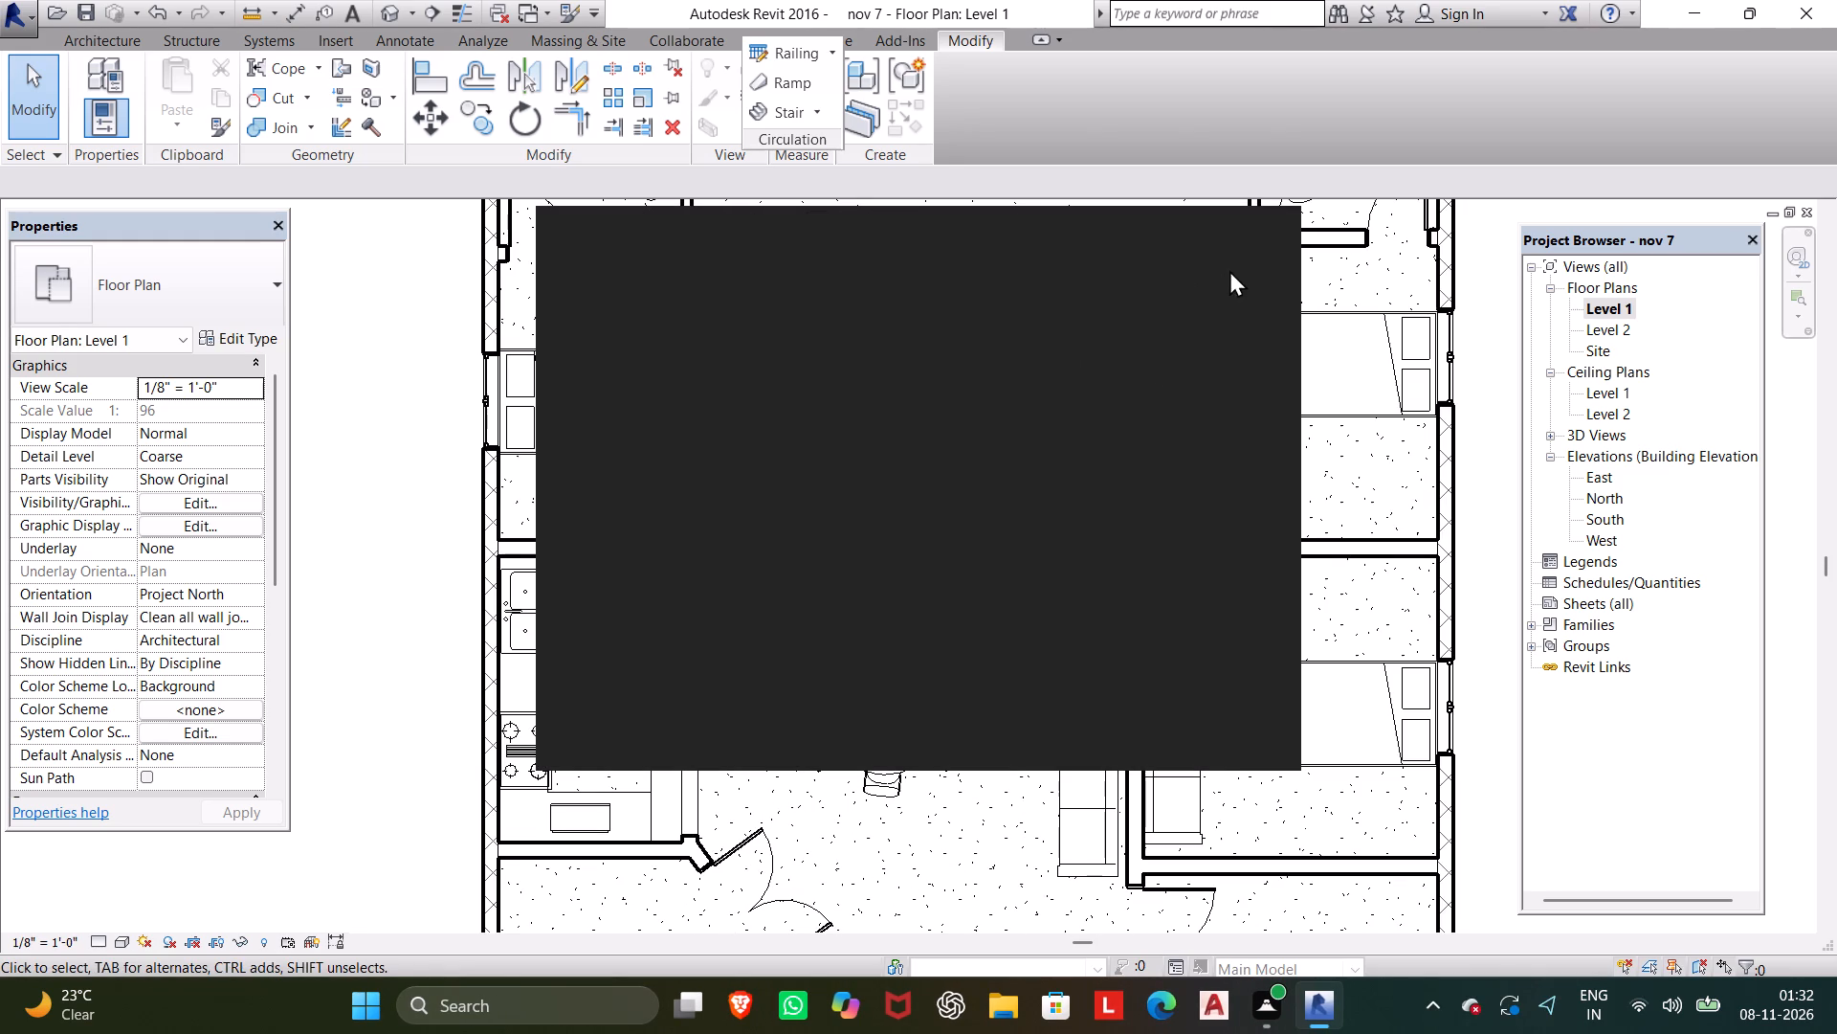
{"action": "left_click", "coordinate": [1257, 239]}
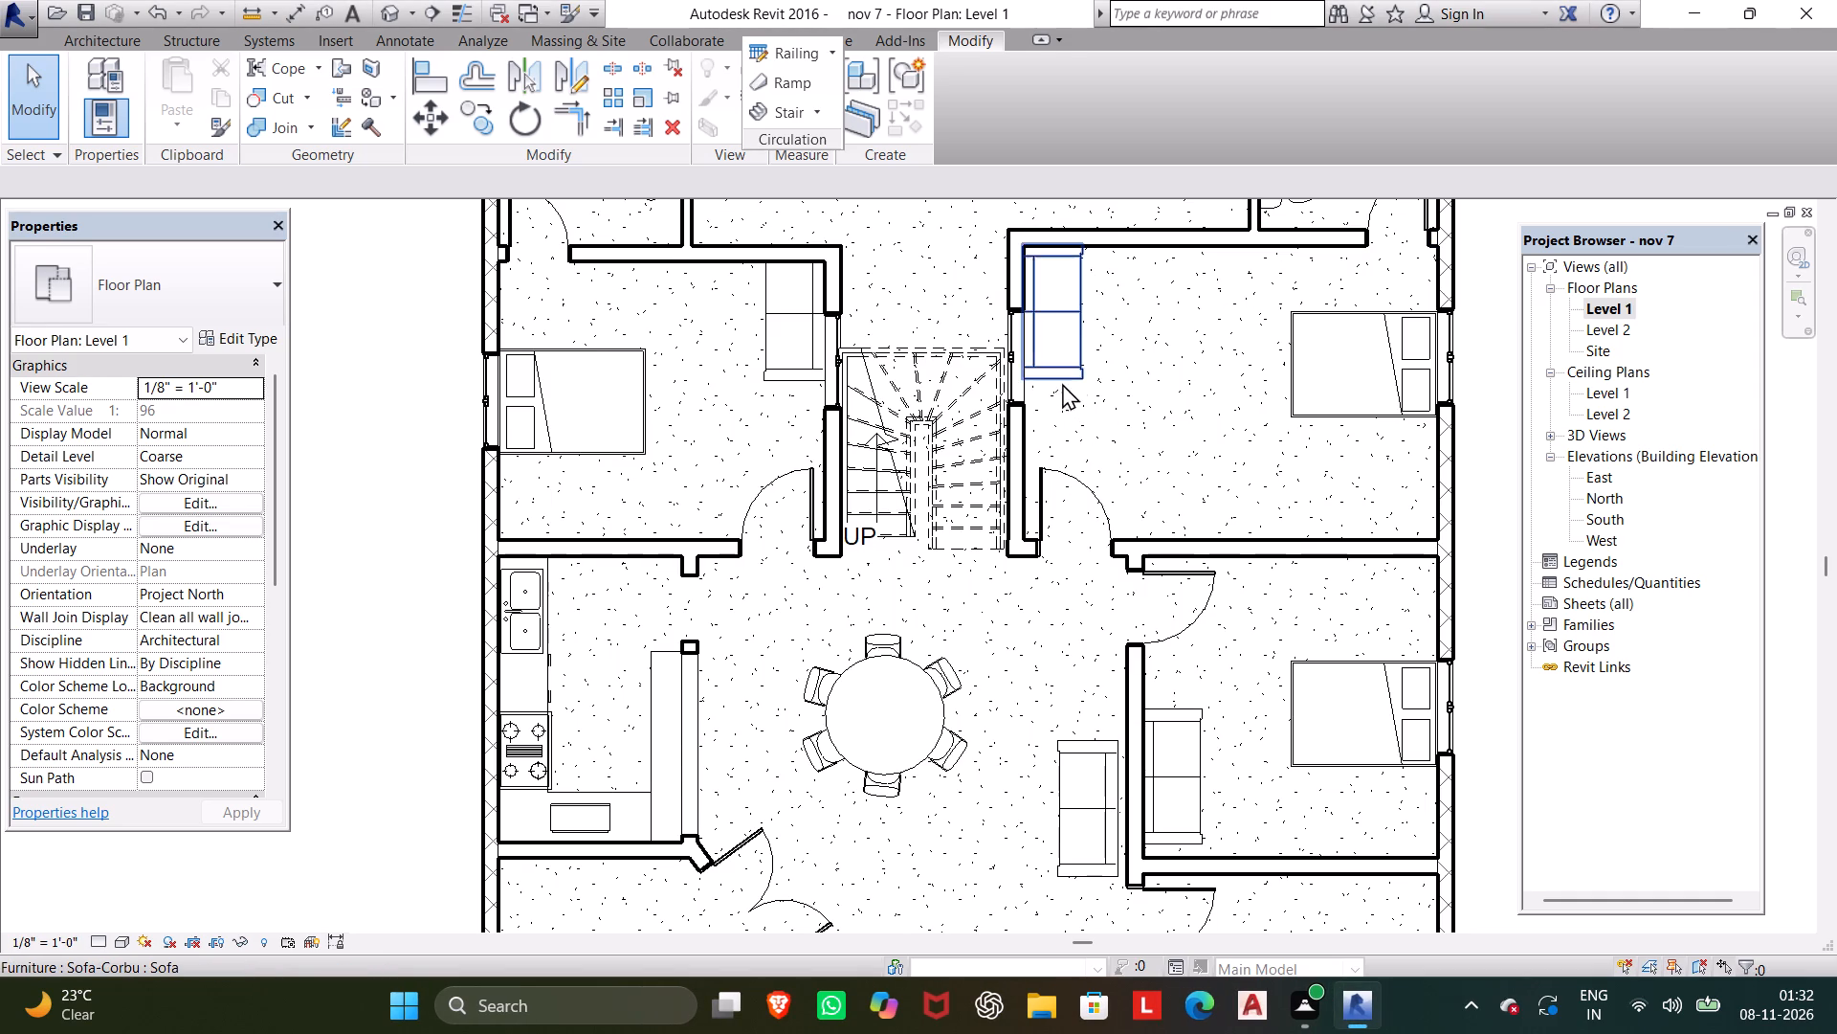
{"action": "left_click", "coordinate": [1069, 376]}
{"action": "key", "text": "Right"}
{"action": "key", "text": "Right"}
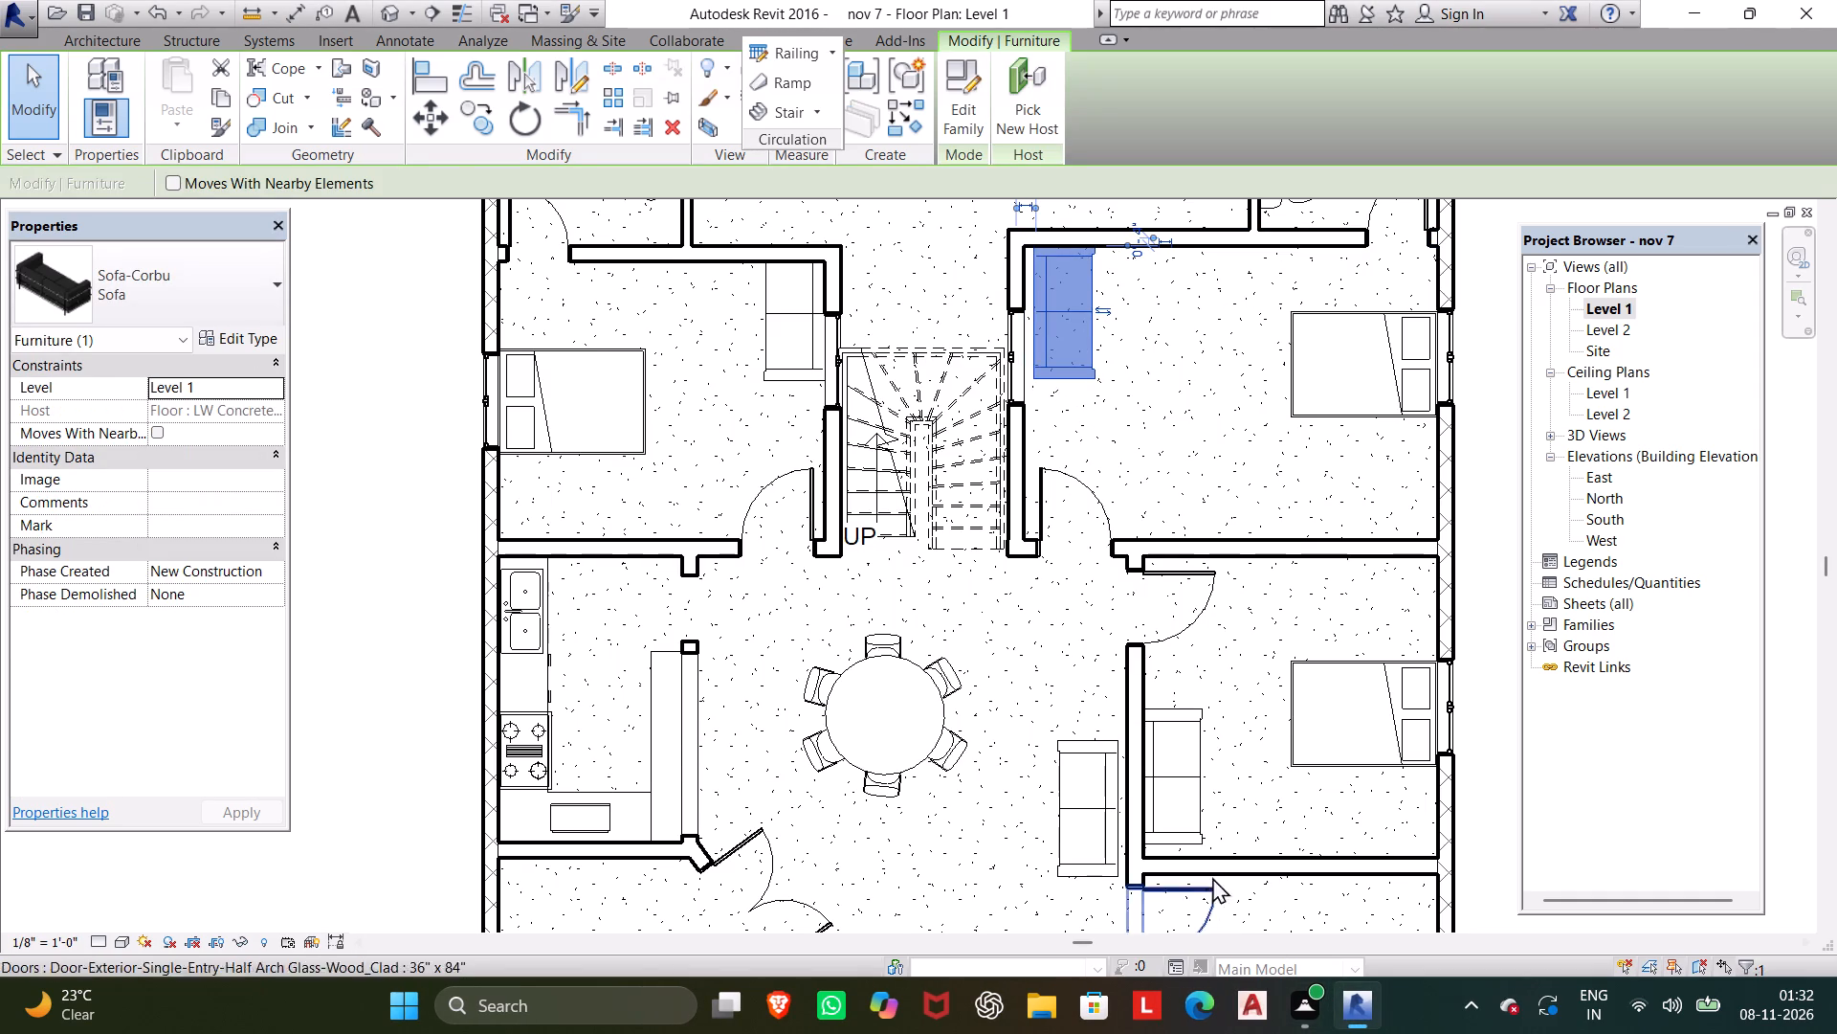
{"action": "left_click", "coordinate": [1192, 844]}
{"action": "key", "text": "Right"}
{"action": "key", "text": "Right"}
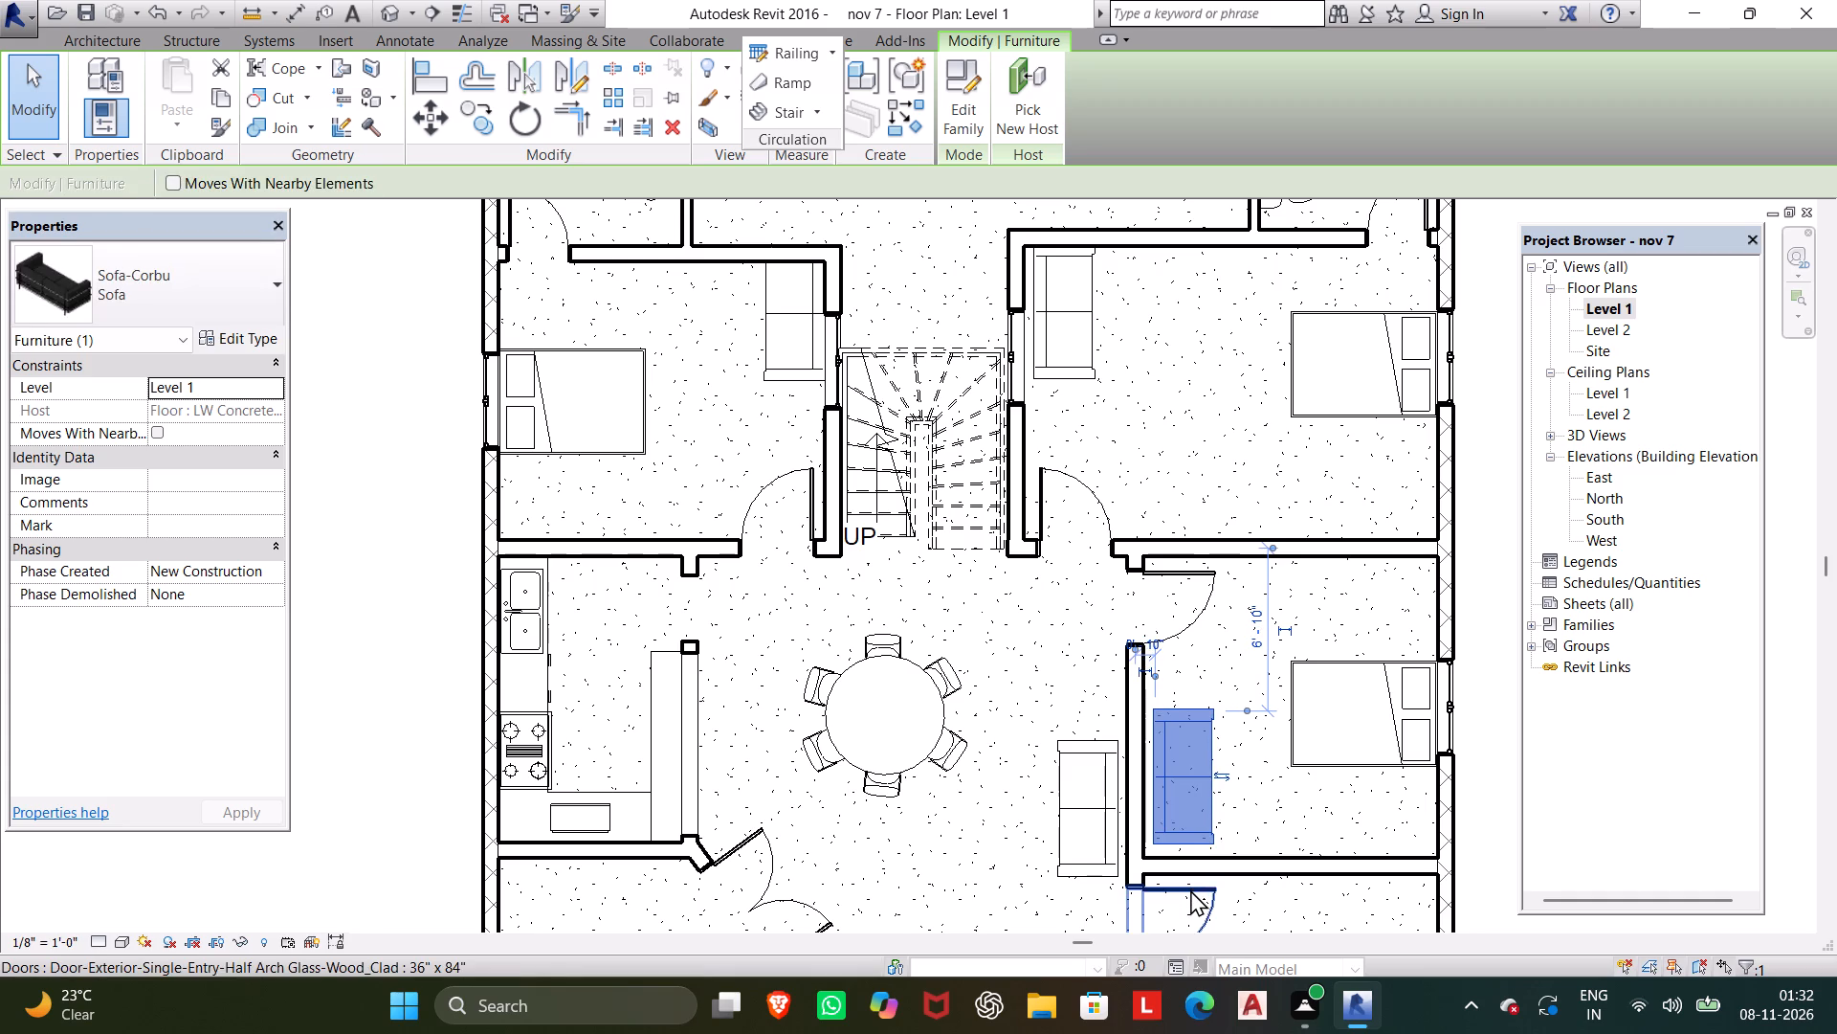
Nudge the sofa along the south wall of the sitting room slightly north, away from the wall.
{"action": "scroll", "coordinate": [1094, 816], "scroll_direction": "down", "scroll_amount": 1}
{"action": "middle_click_drag", "start_coordinate": [1096, 799], "coordinate": [1109, 696]}
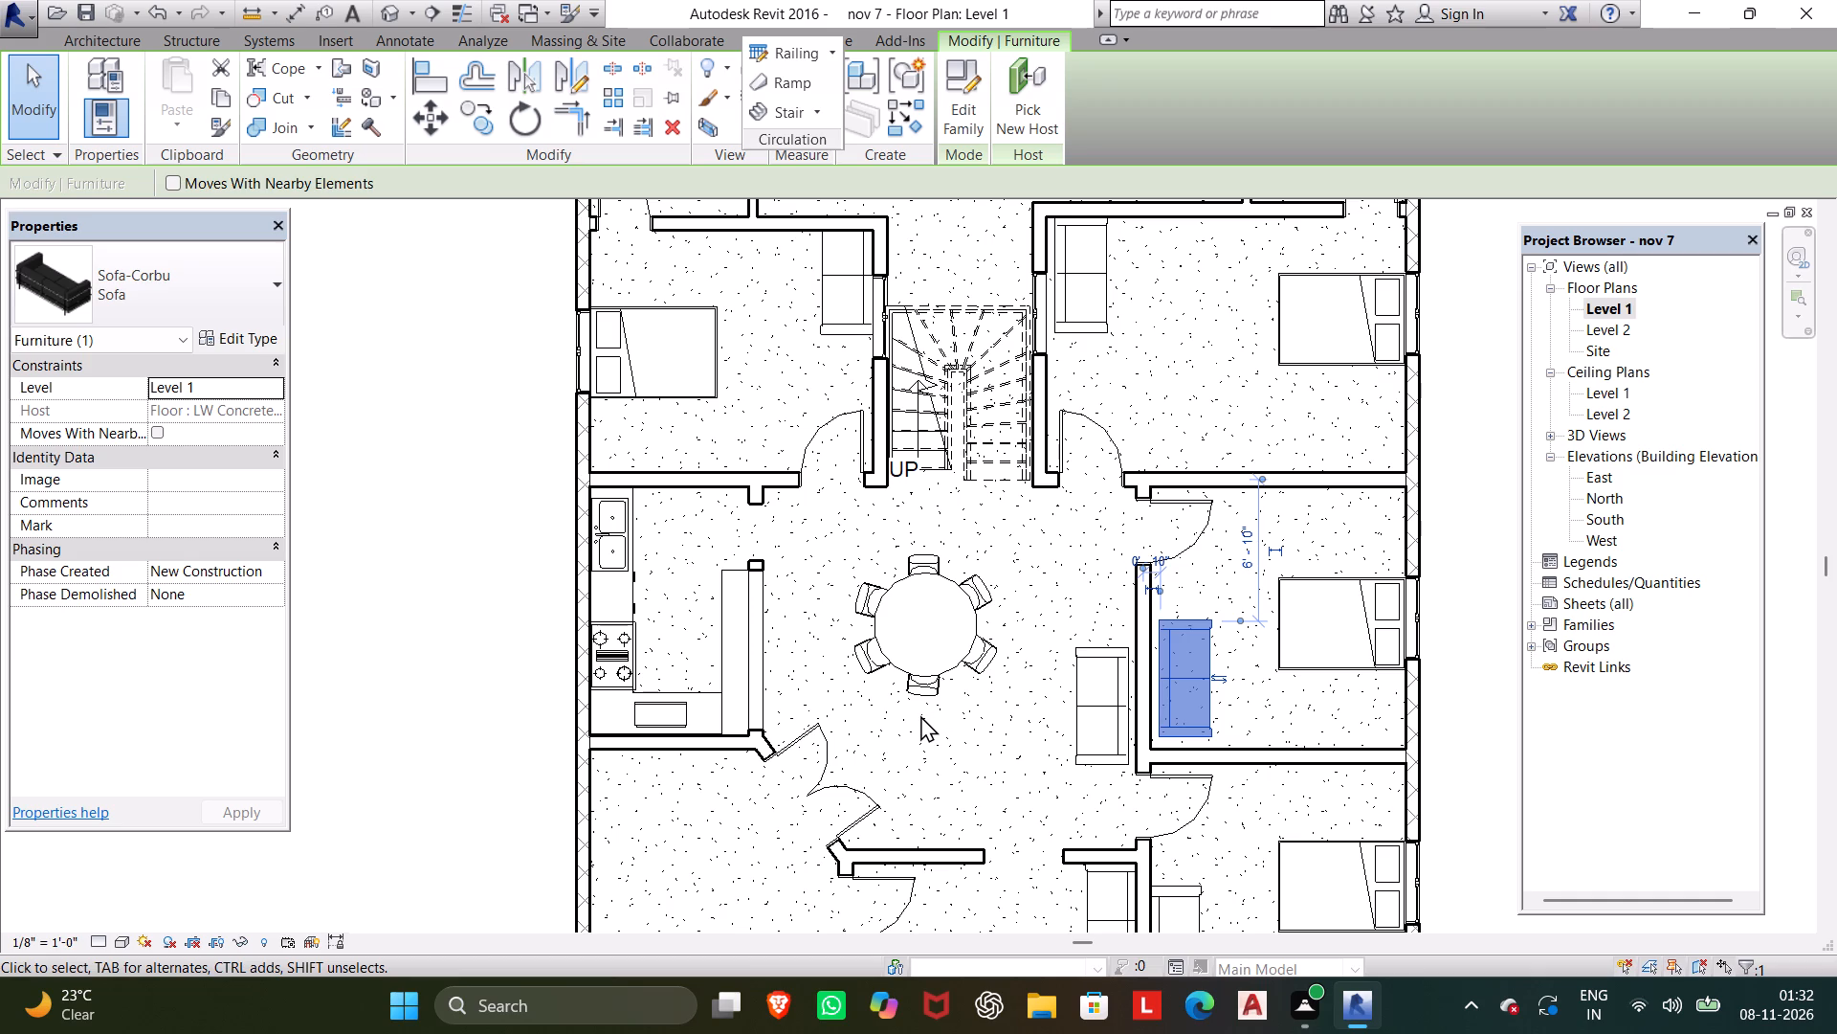
{"action": "scroll", "coordinate": [910, 723], "scroll_direction": "down", "scroll_amount": 2}
{"action": "middle_click_drag", "start_coordinate": [907, 727], "coordinate": [912, 548]}
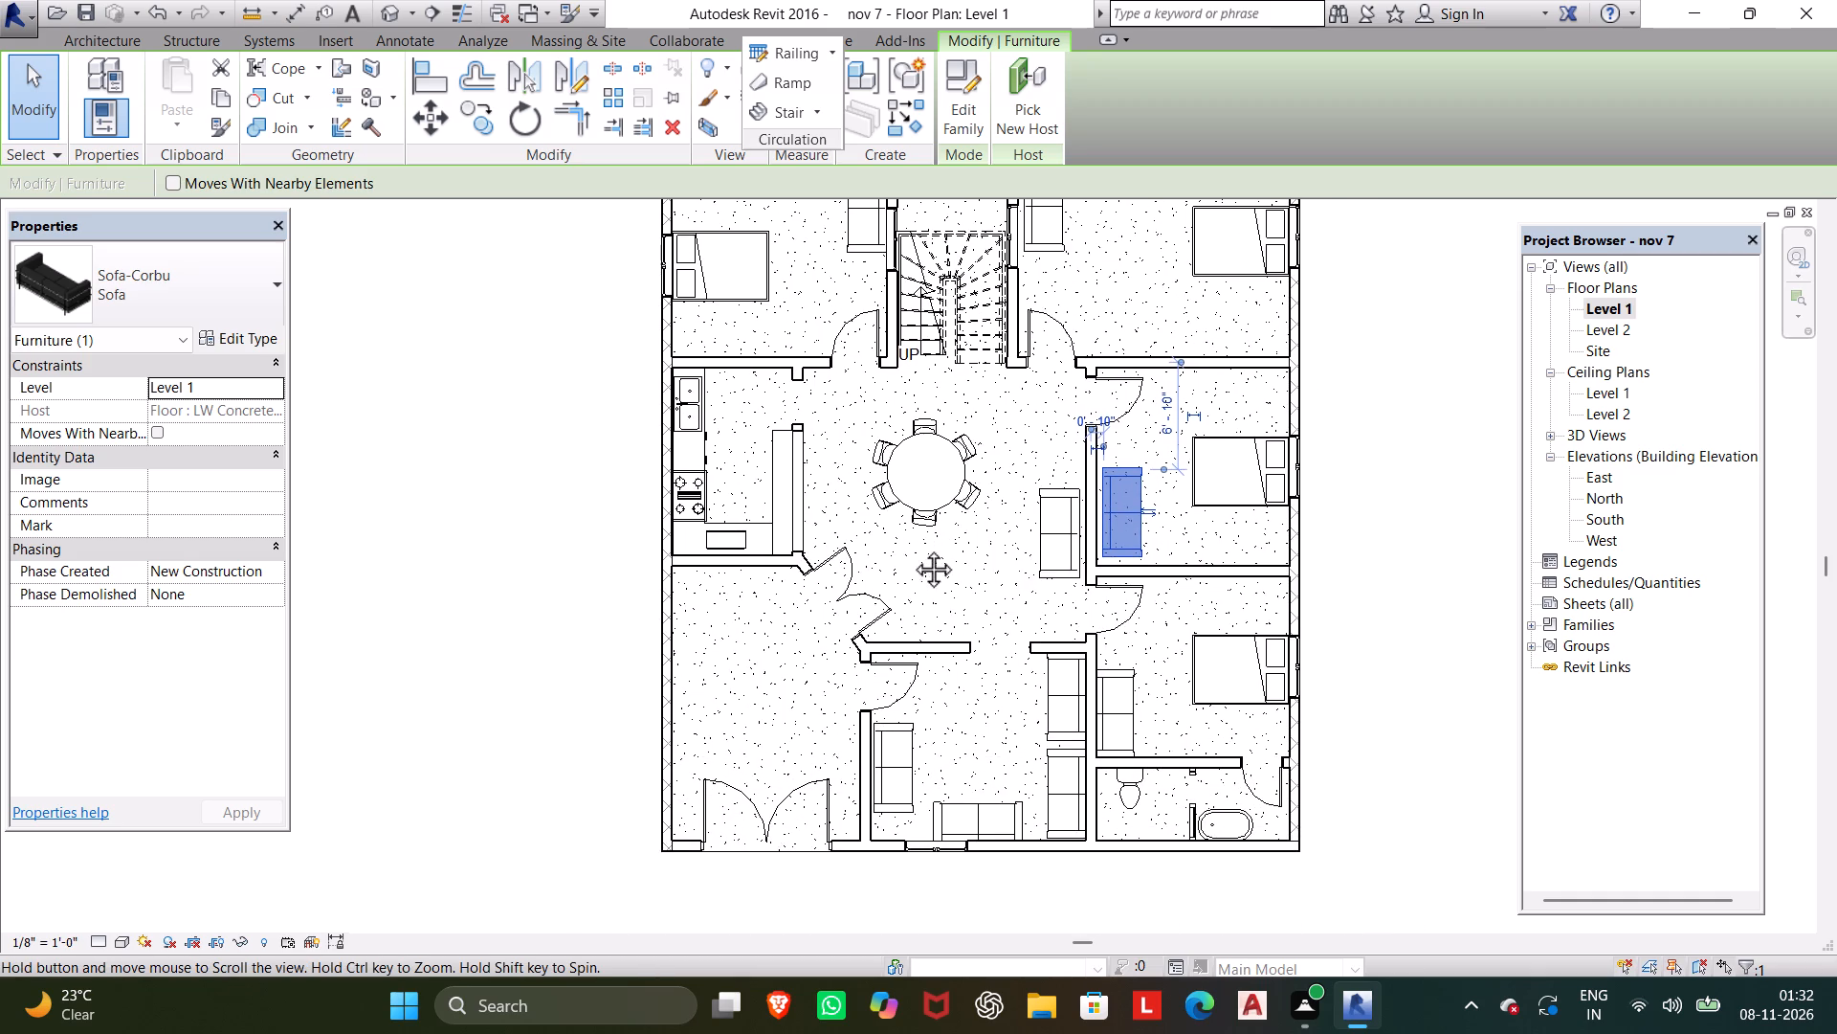
{"action": "middle_click_drag", "start_coordinate": [912, 548], "coordinate": [910, 548]}
{"action": "left_click", "coordinate": [987, 818]}
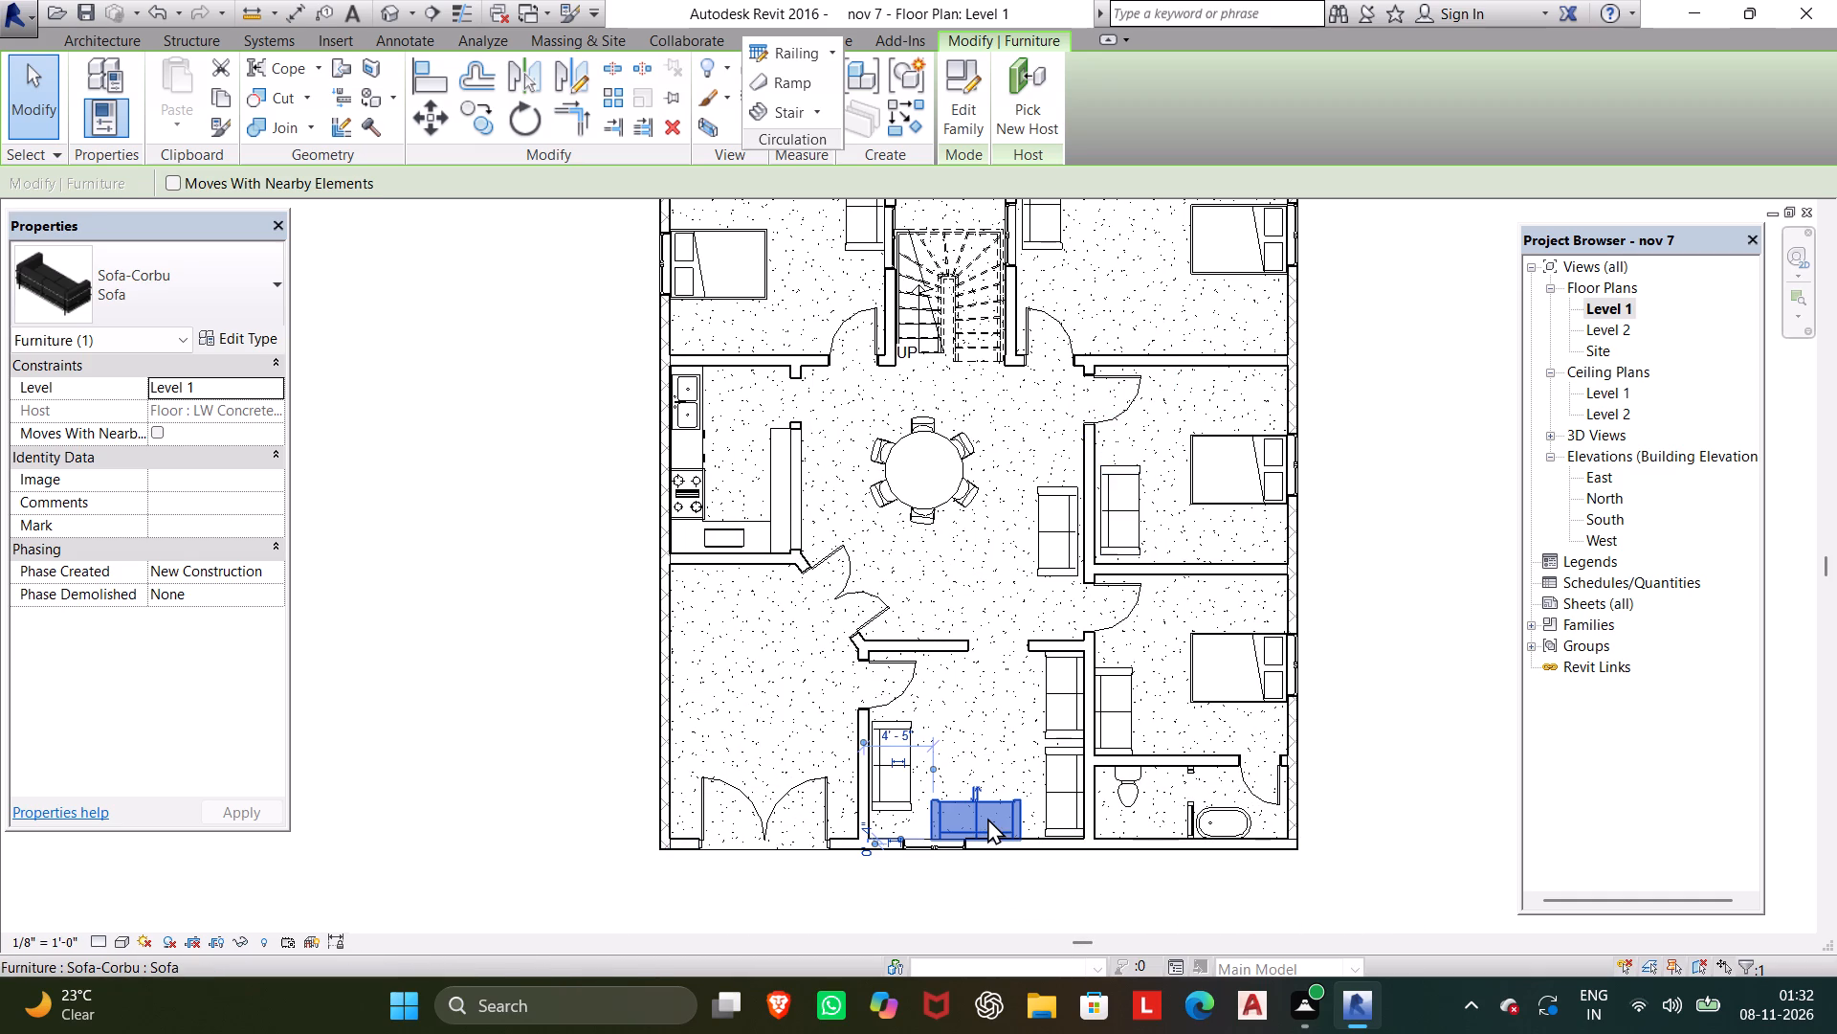
{"action": "key", "text": "Up"}
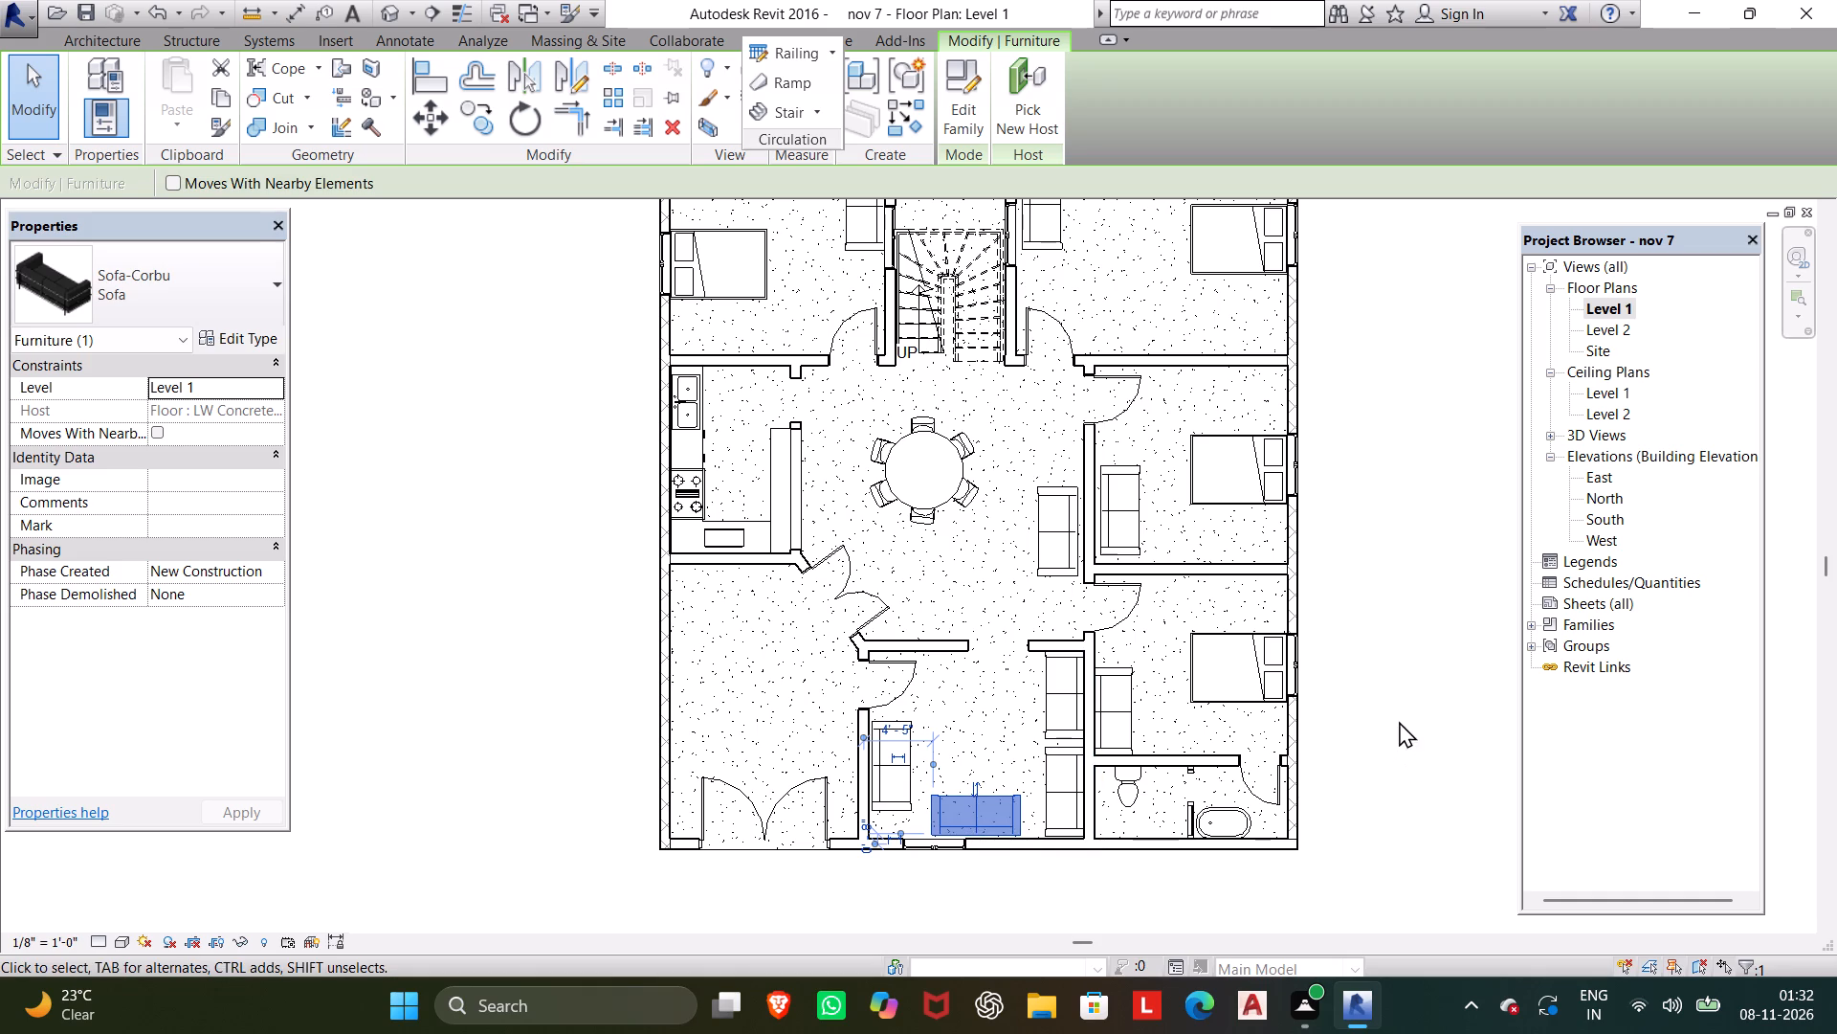
Open the default 3D view and start a sketched-path railing of type Handrail - Rectangular.
{"action": "scroll", "coordinate": [1197, 619], "scroll_direction": "down", "scroll_amount": 1}
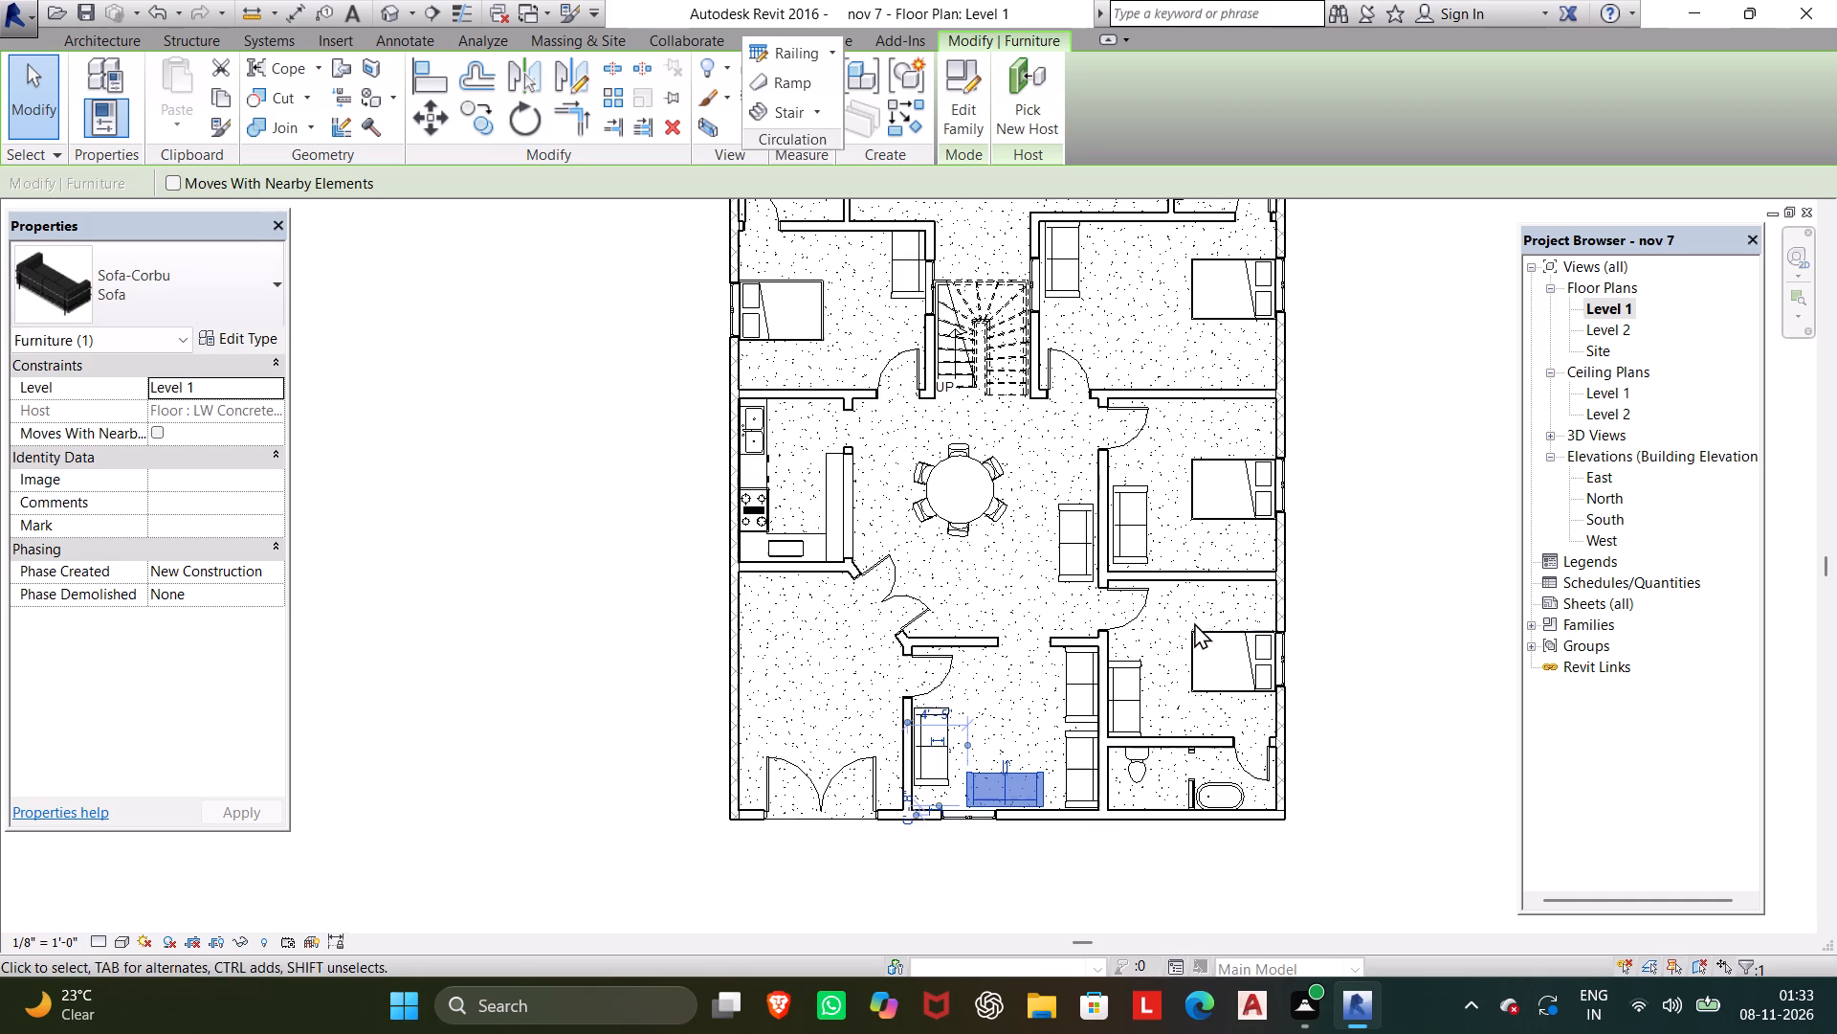
{"action": "middle_click_drag", "start_coordinate": [1204, 651], "coordinate": [1212, 728]}
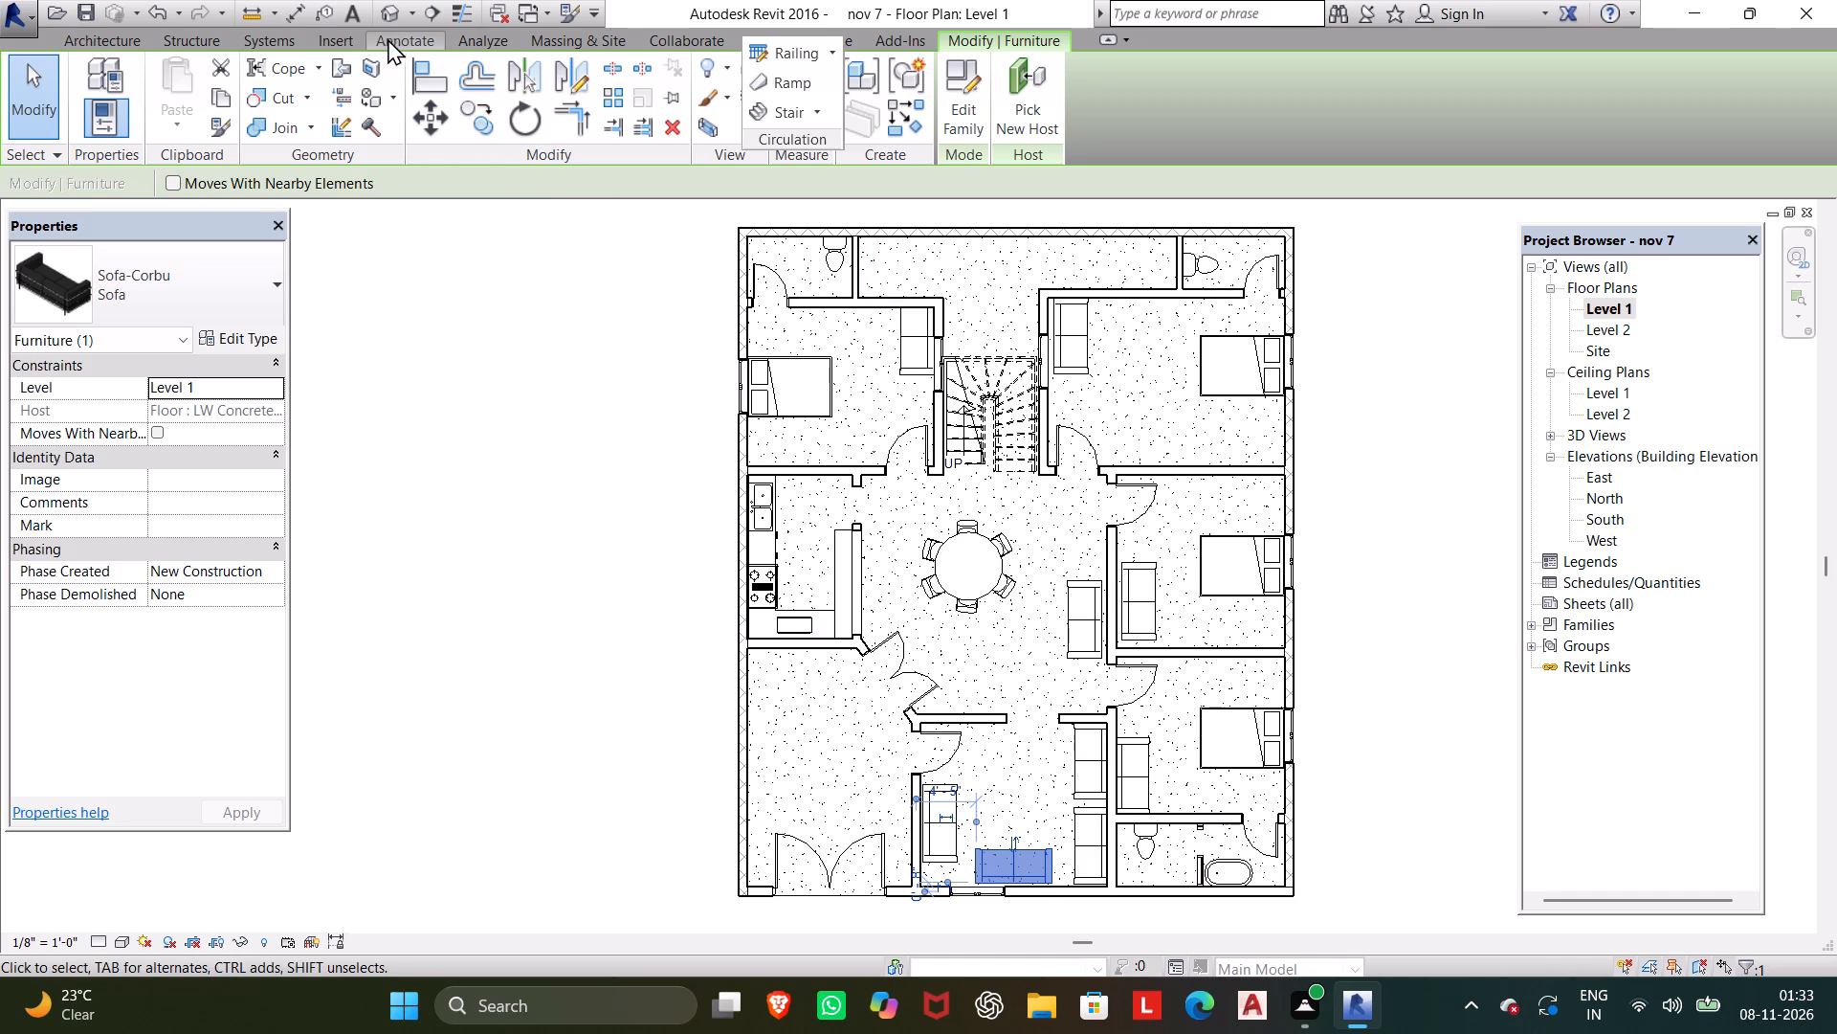
{"action": "left_click", "coordinate": [367, 18]}
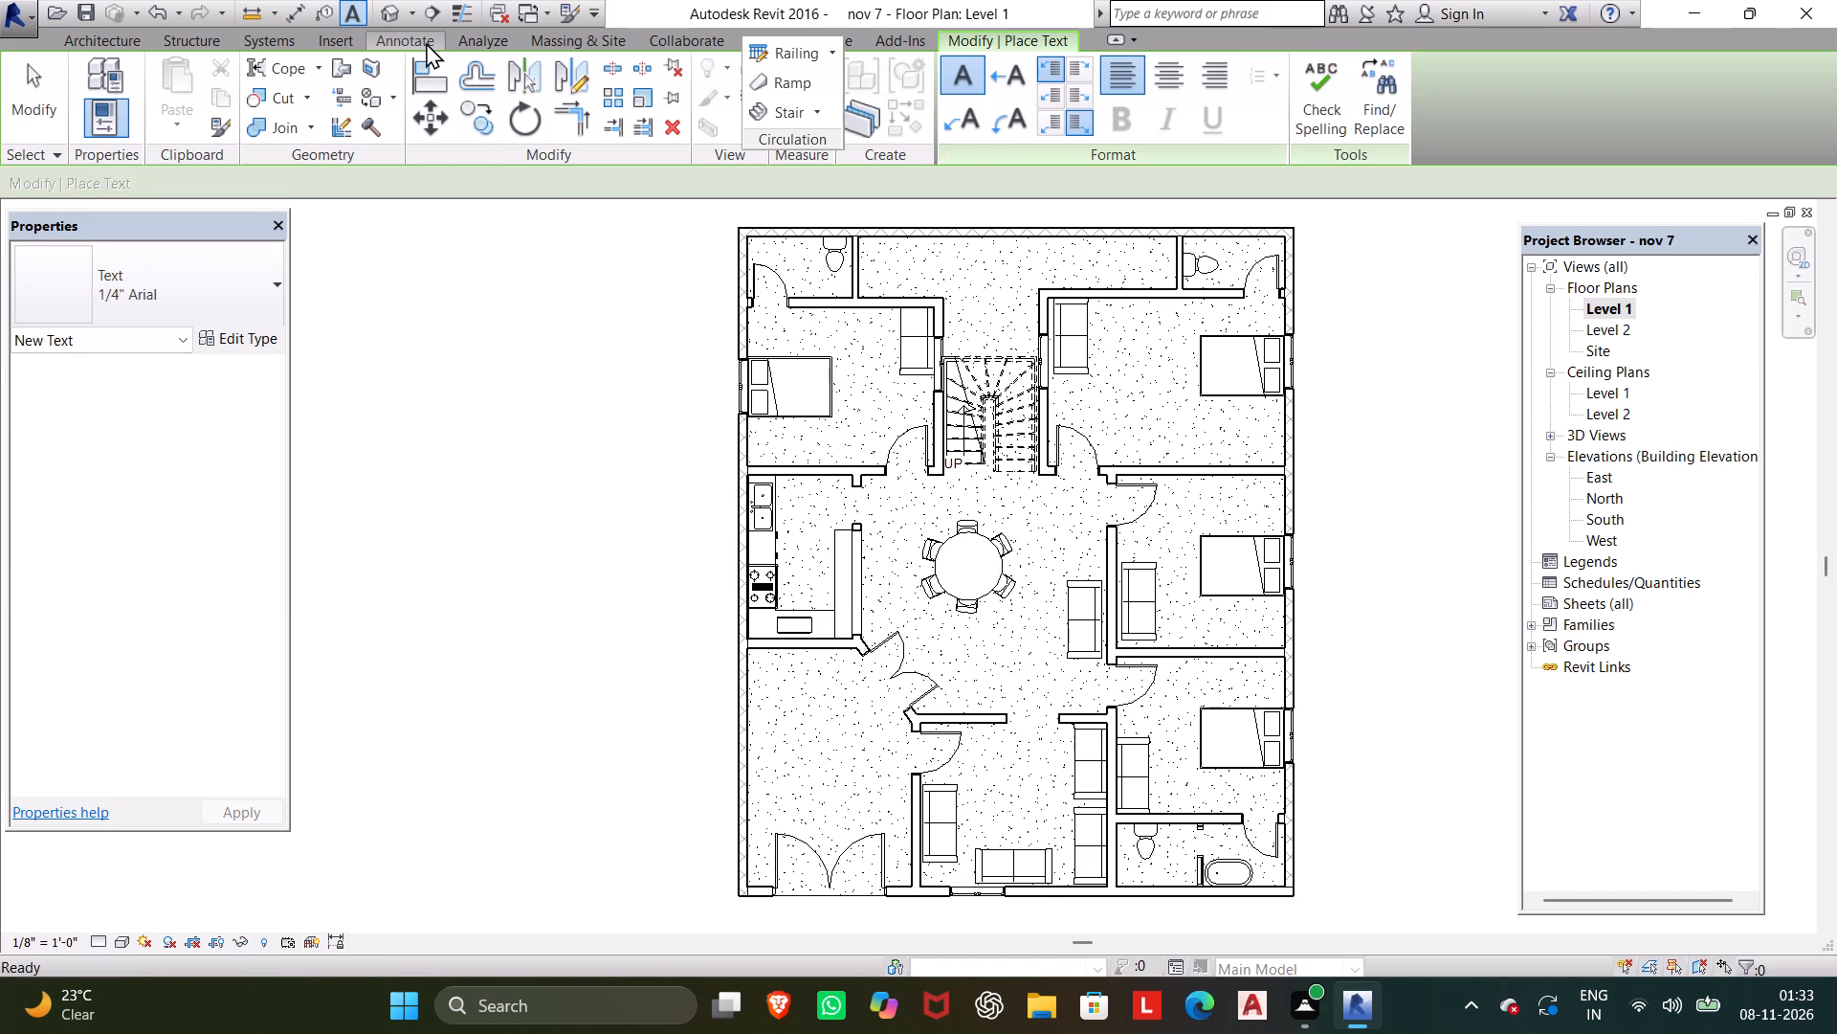
{"action": "left_click", "coordinate": [383, 20]}
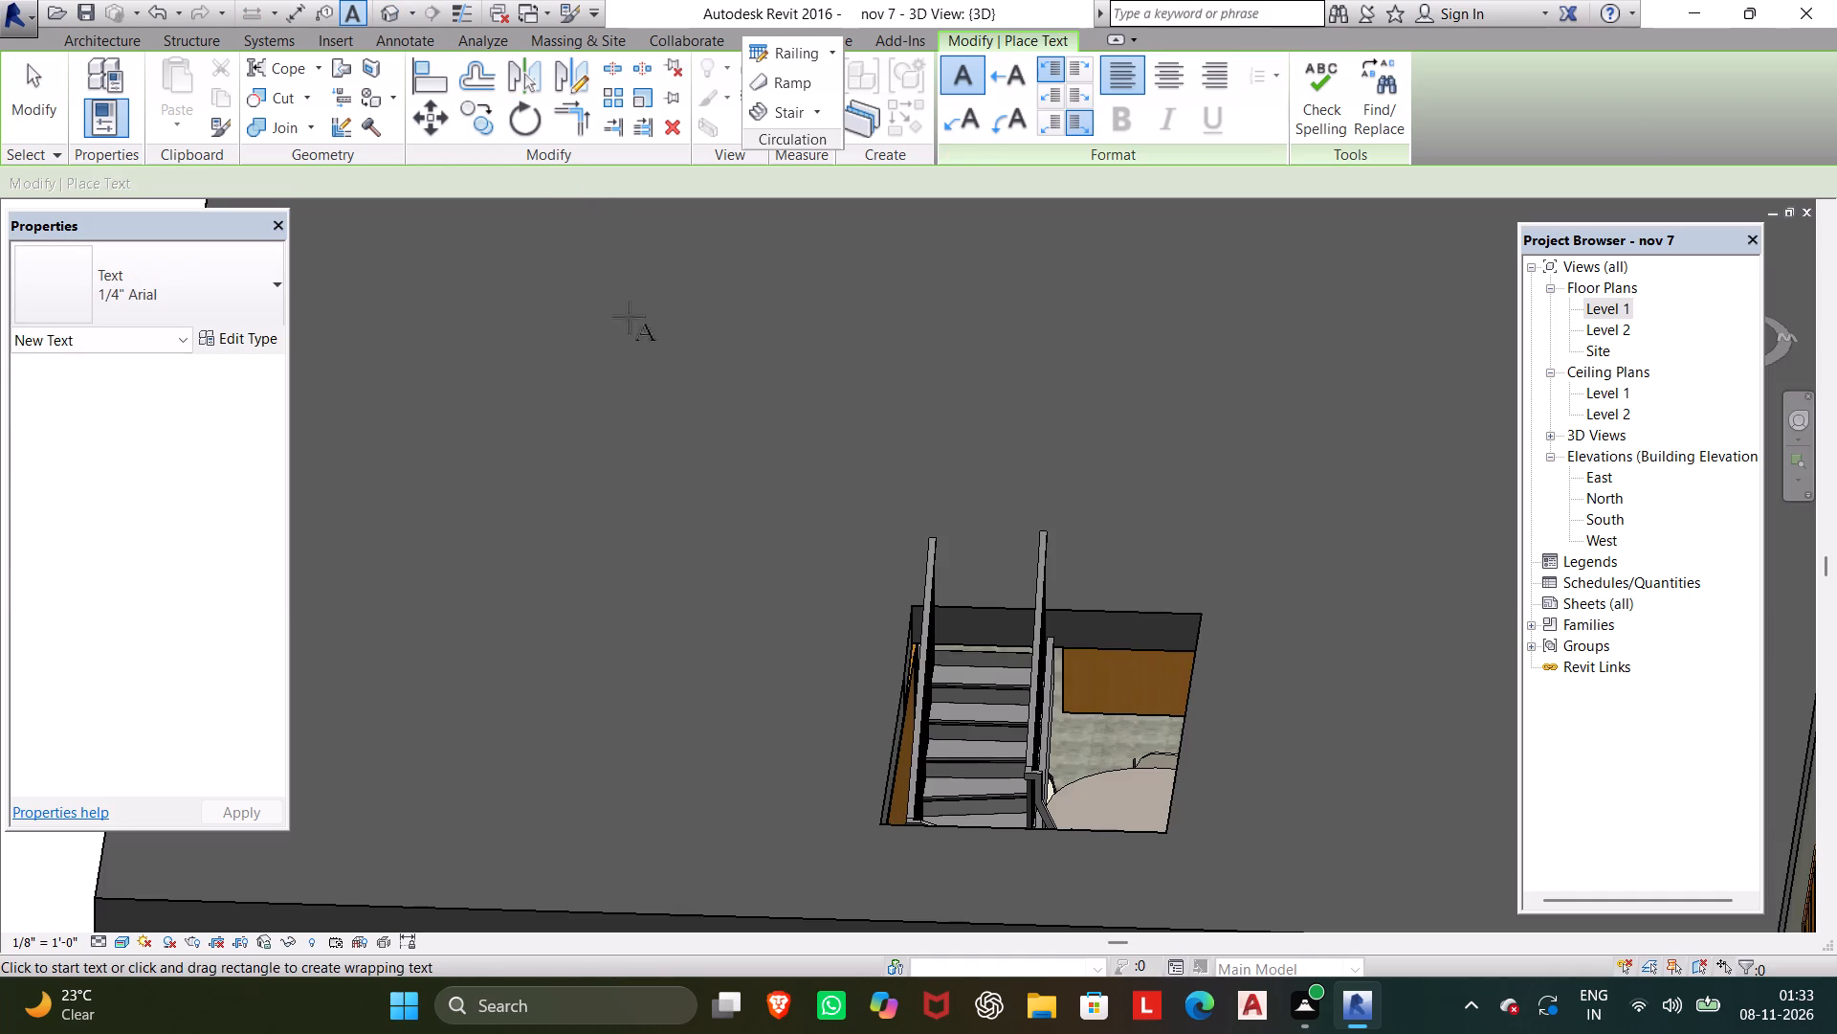
{"action": "scroll", "coordinate": [946, 566], "scroll_direction": "down", "scroll_amount": 8}
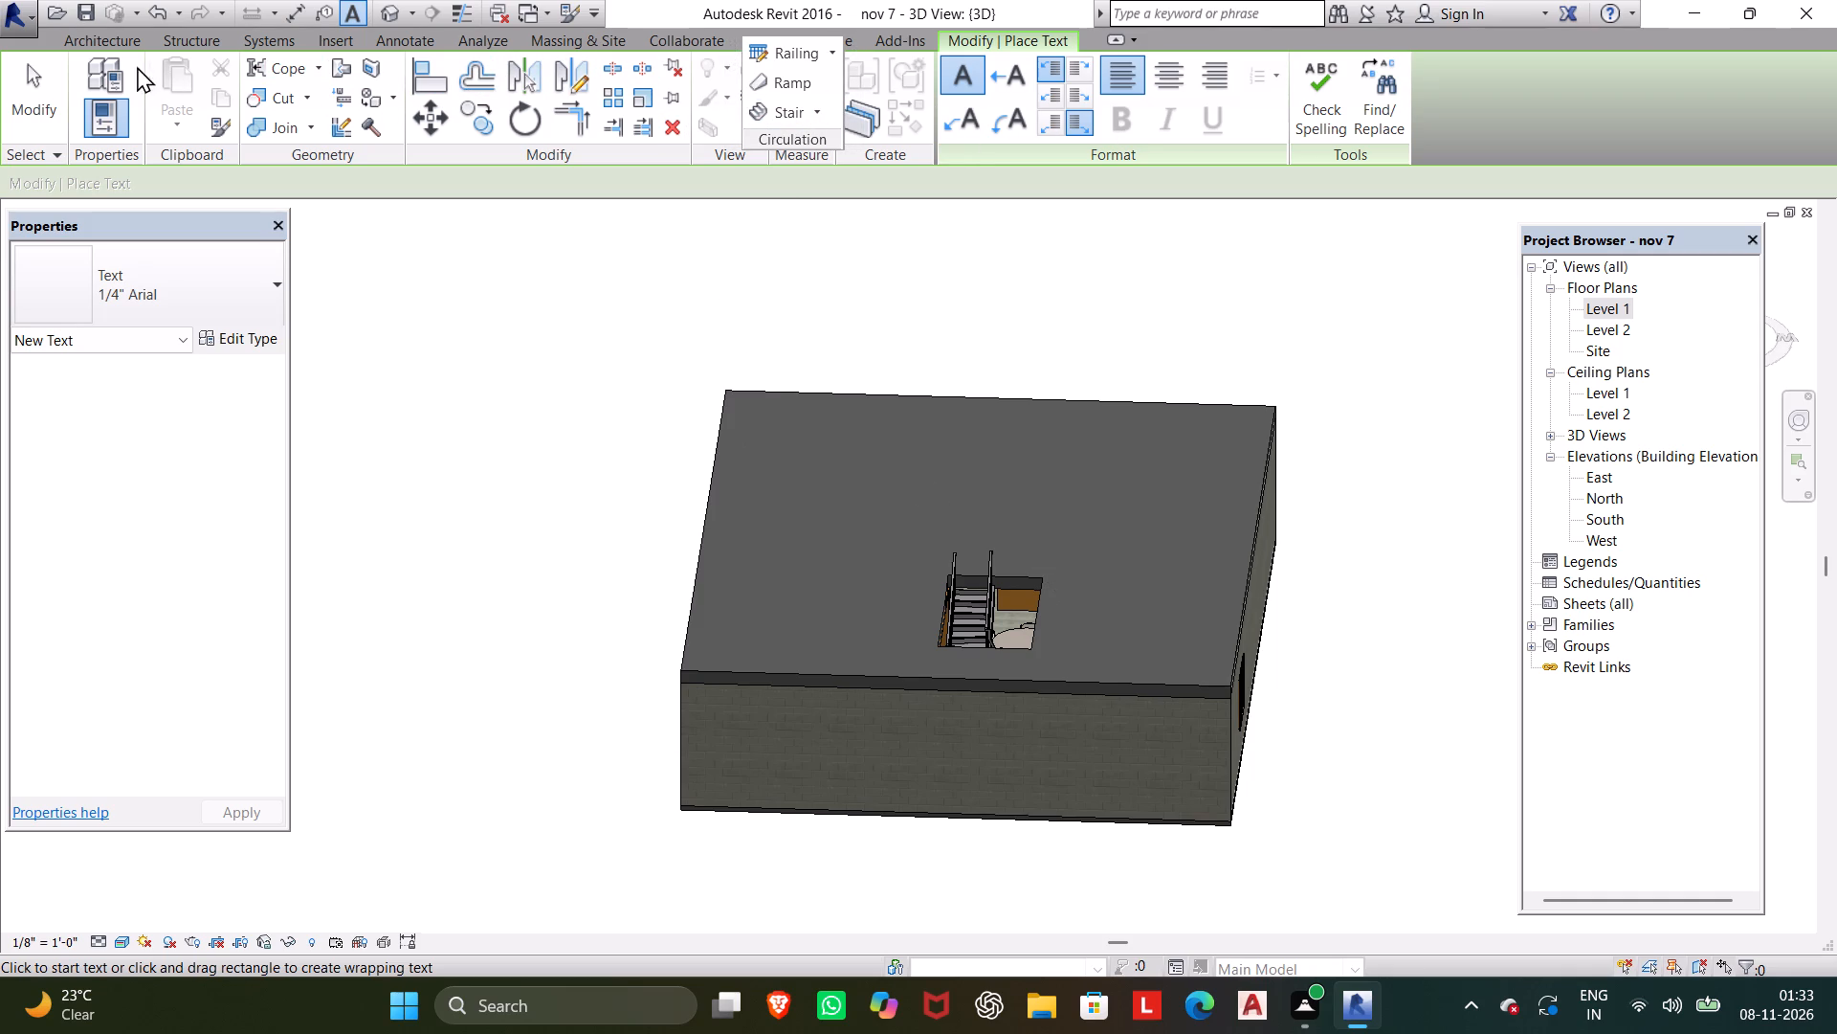
{"action": "left_click", "coordinate": [118, 41]}
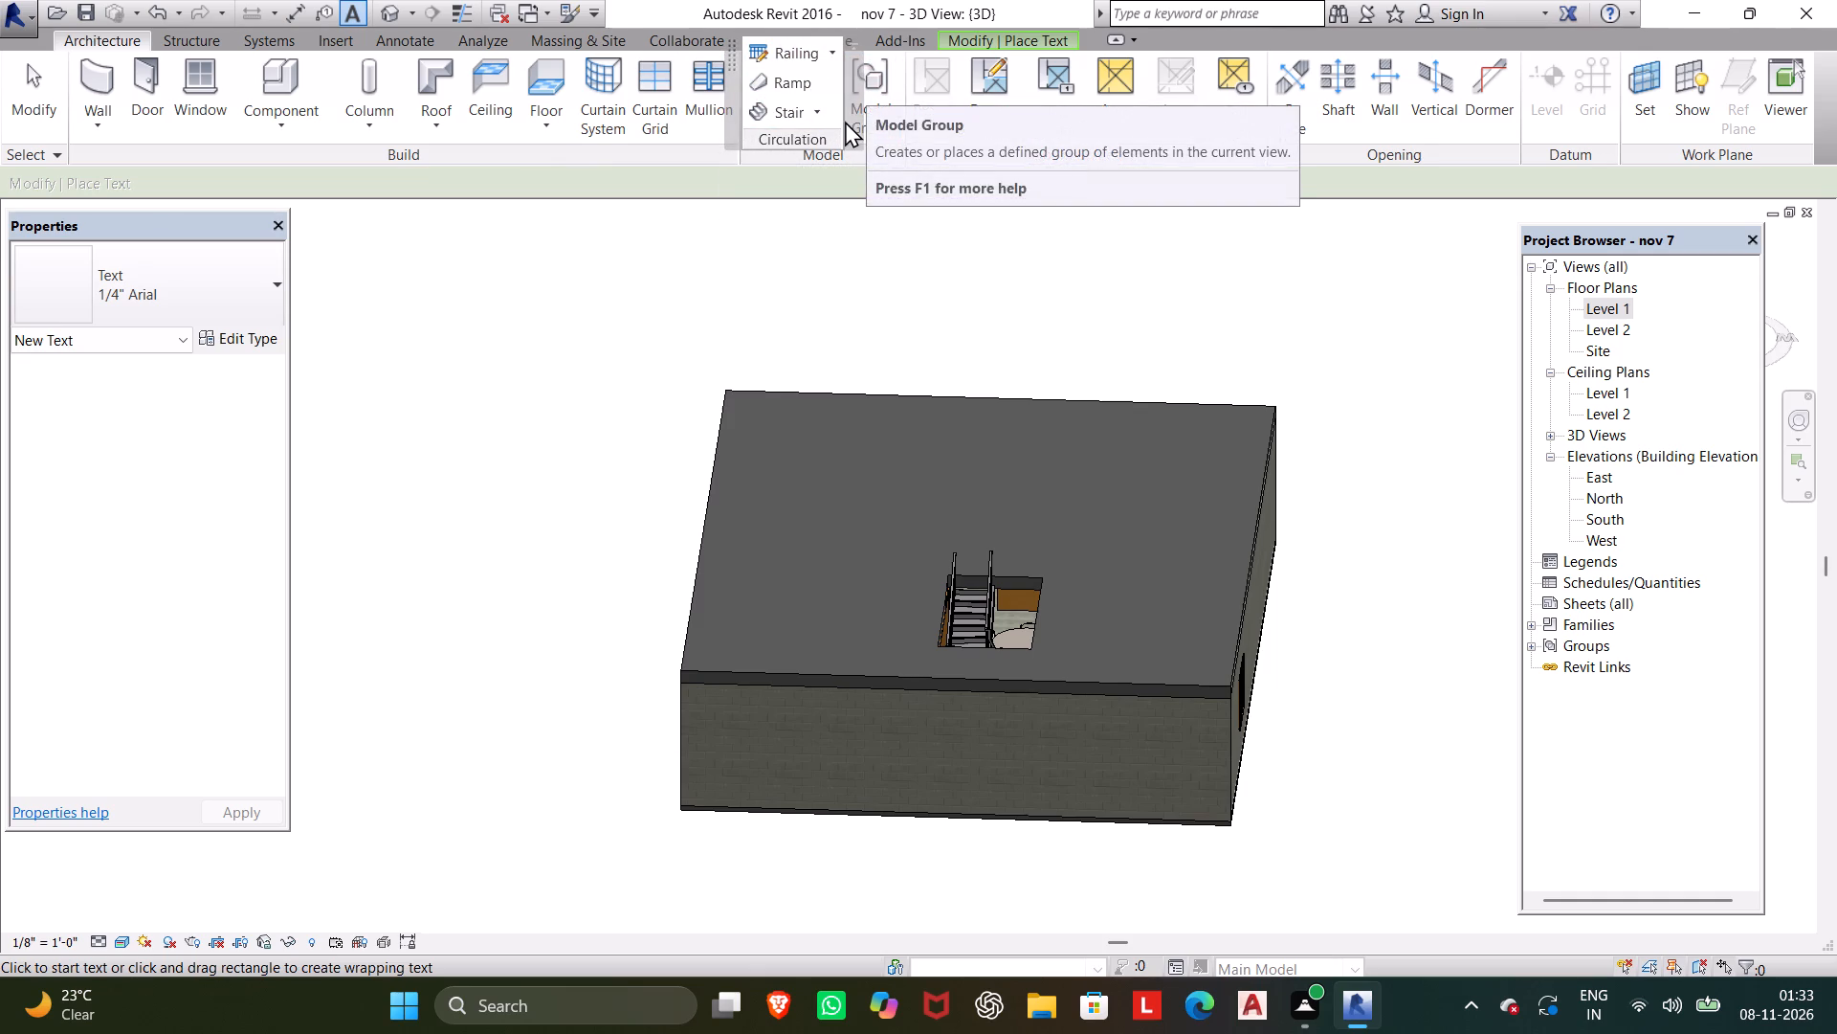
{"action": "left_click", "coordinate": [786, 46]}
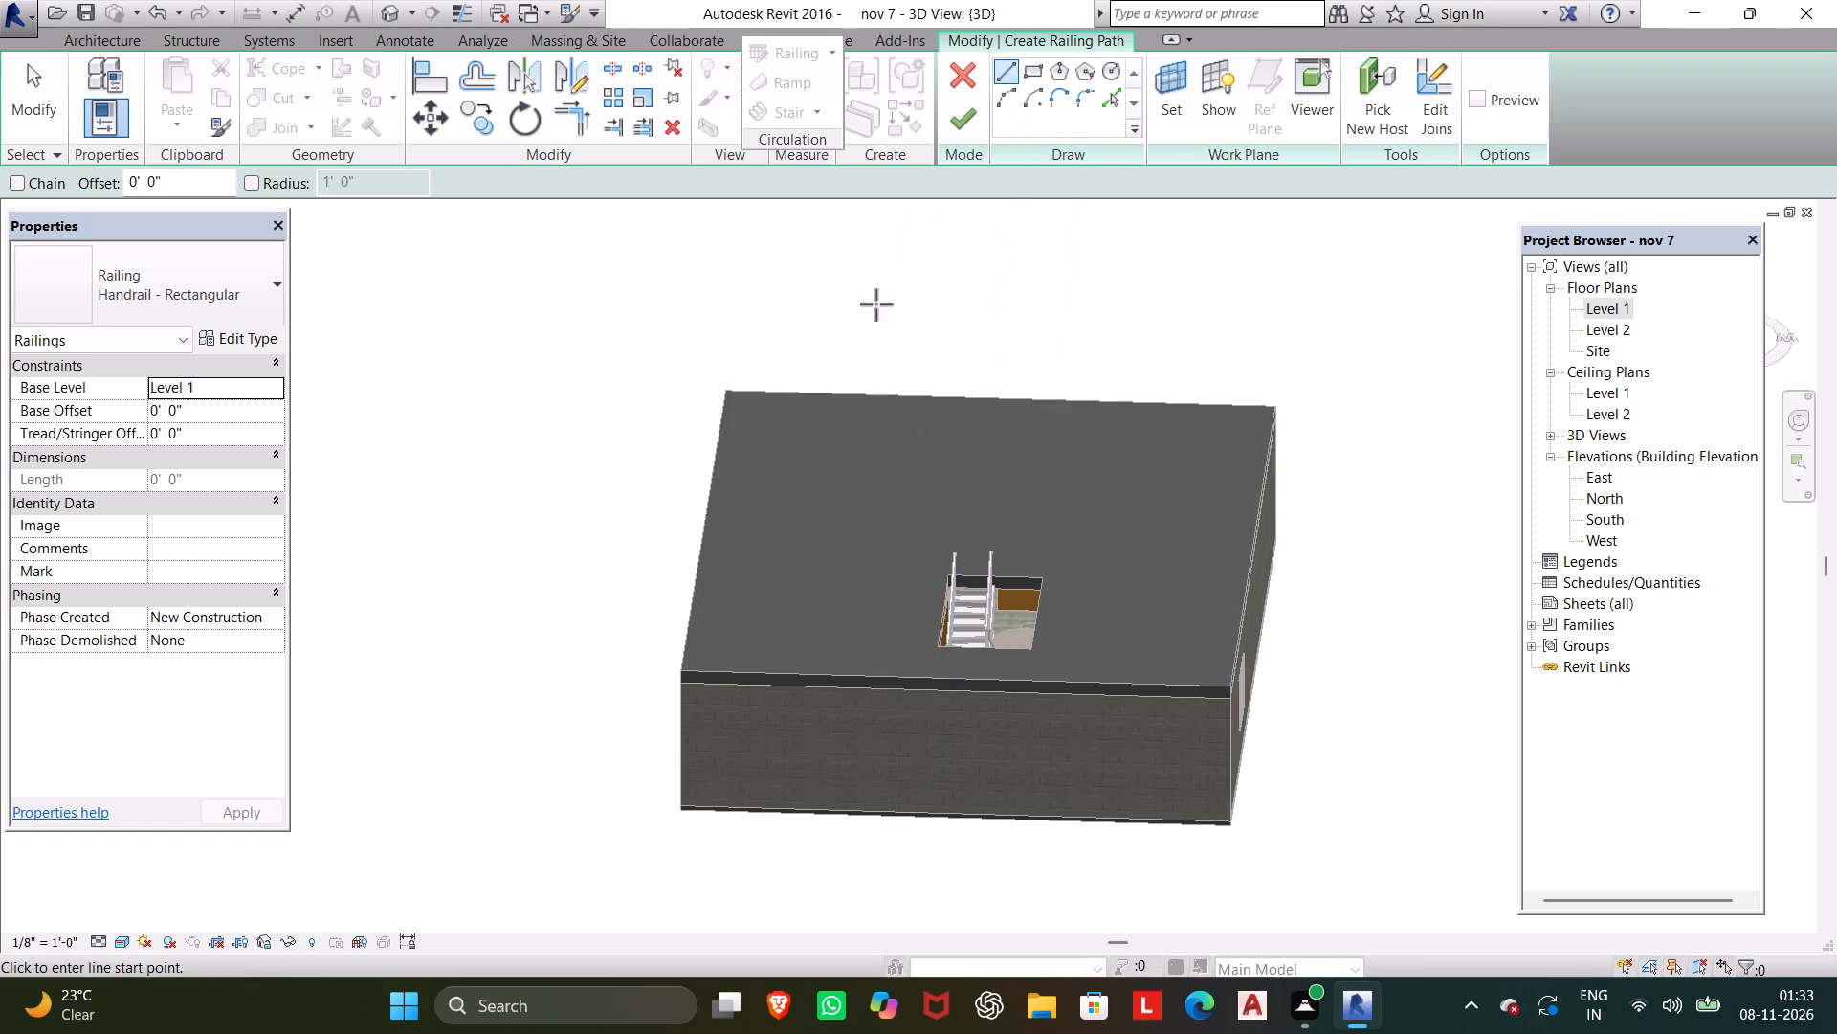
On the Level 1 floor plan, sketch a 40' 8" railing path line along the north wall's outer face, corner to corner, dismissing the pop-up card.
{"action": "scroll", "coordinate": [734, 362], "scroll_direction": "up", "scroll_amount": 5}
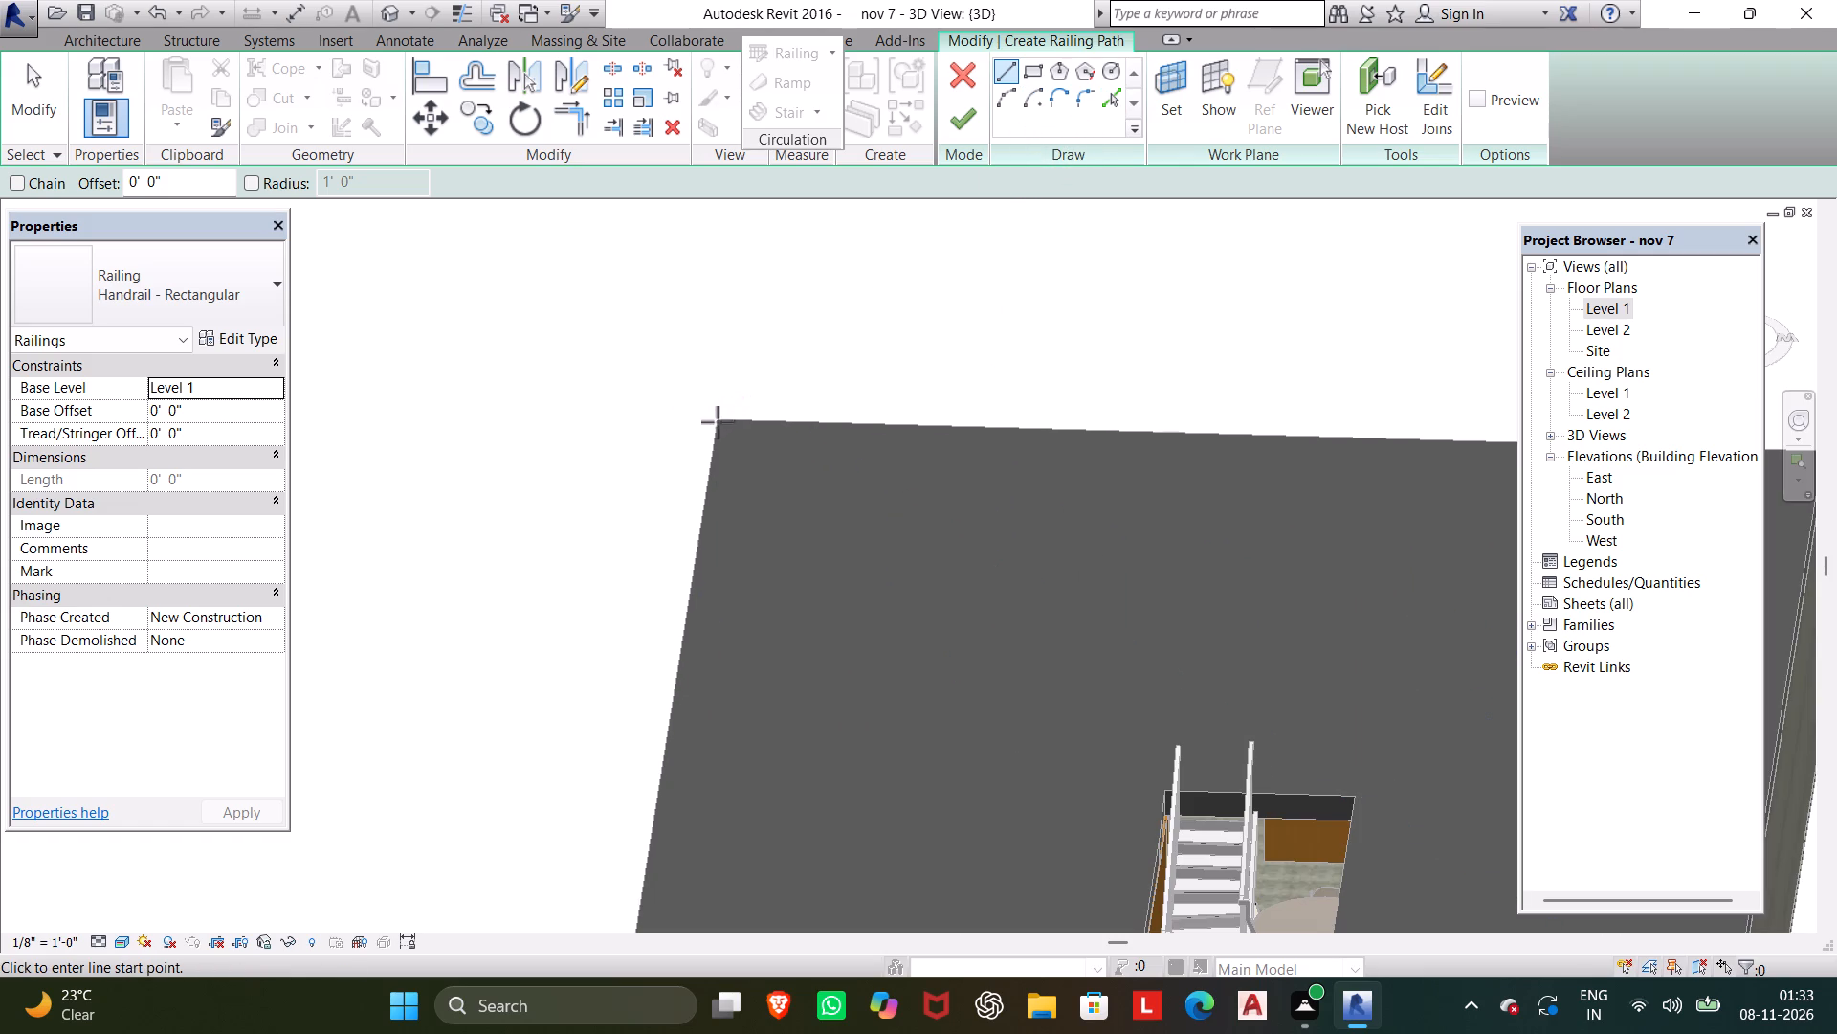
{"action": "scroll", "coordinate": [740, 413], "scroll_direction": "down", "scroll_amount": 4}
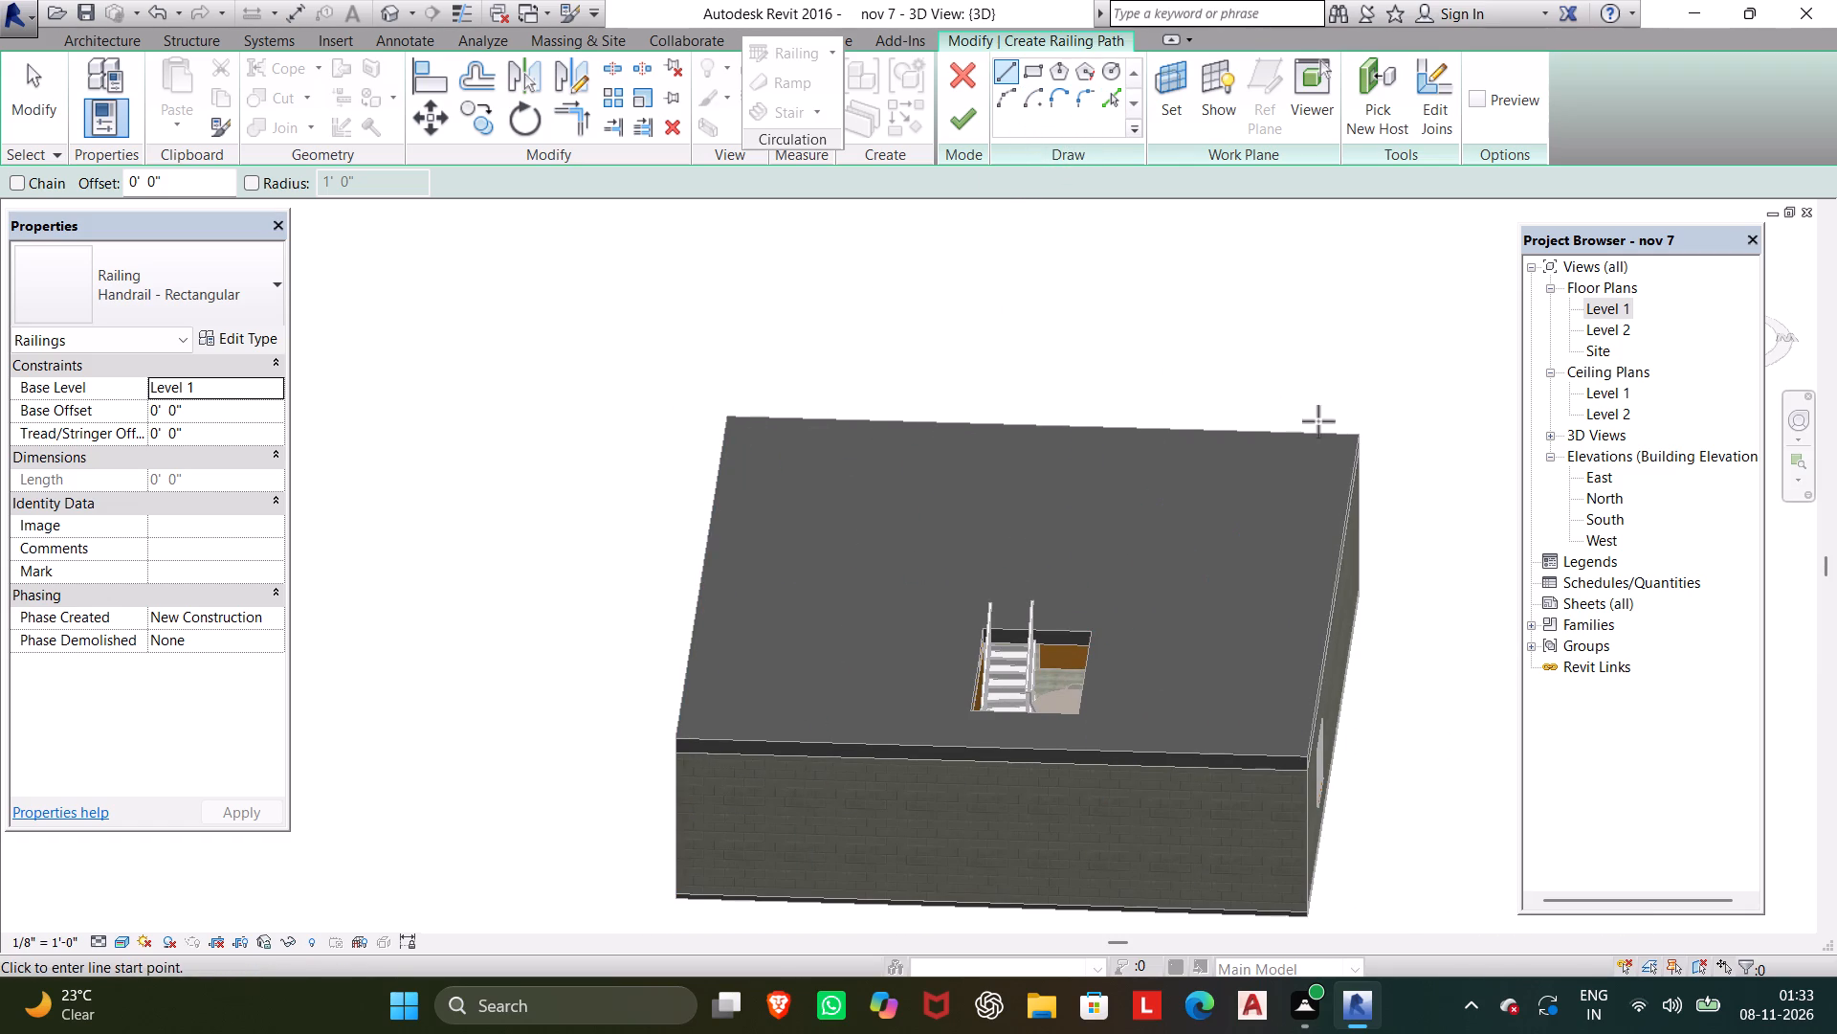
{"action": "double_click", "coordinate": [1608, 307]}
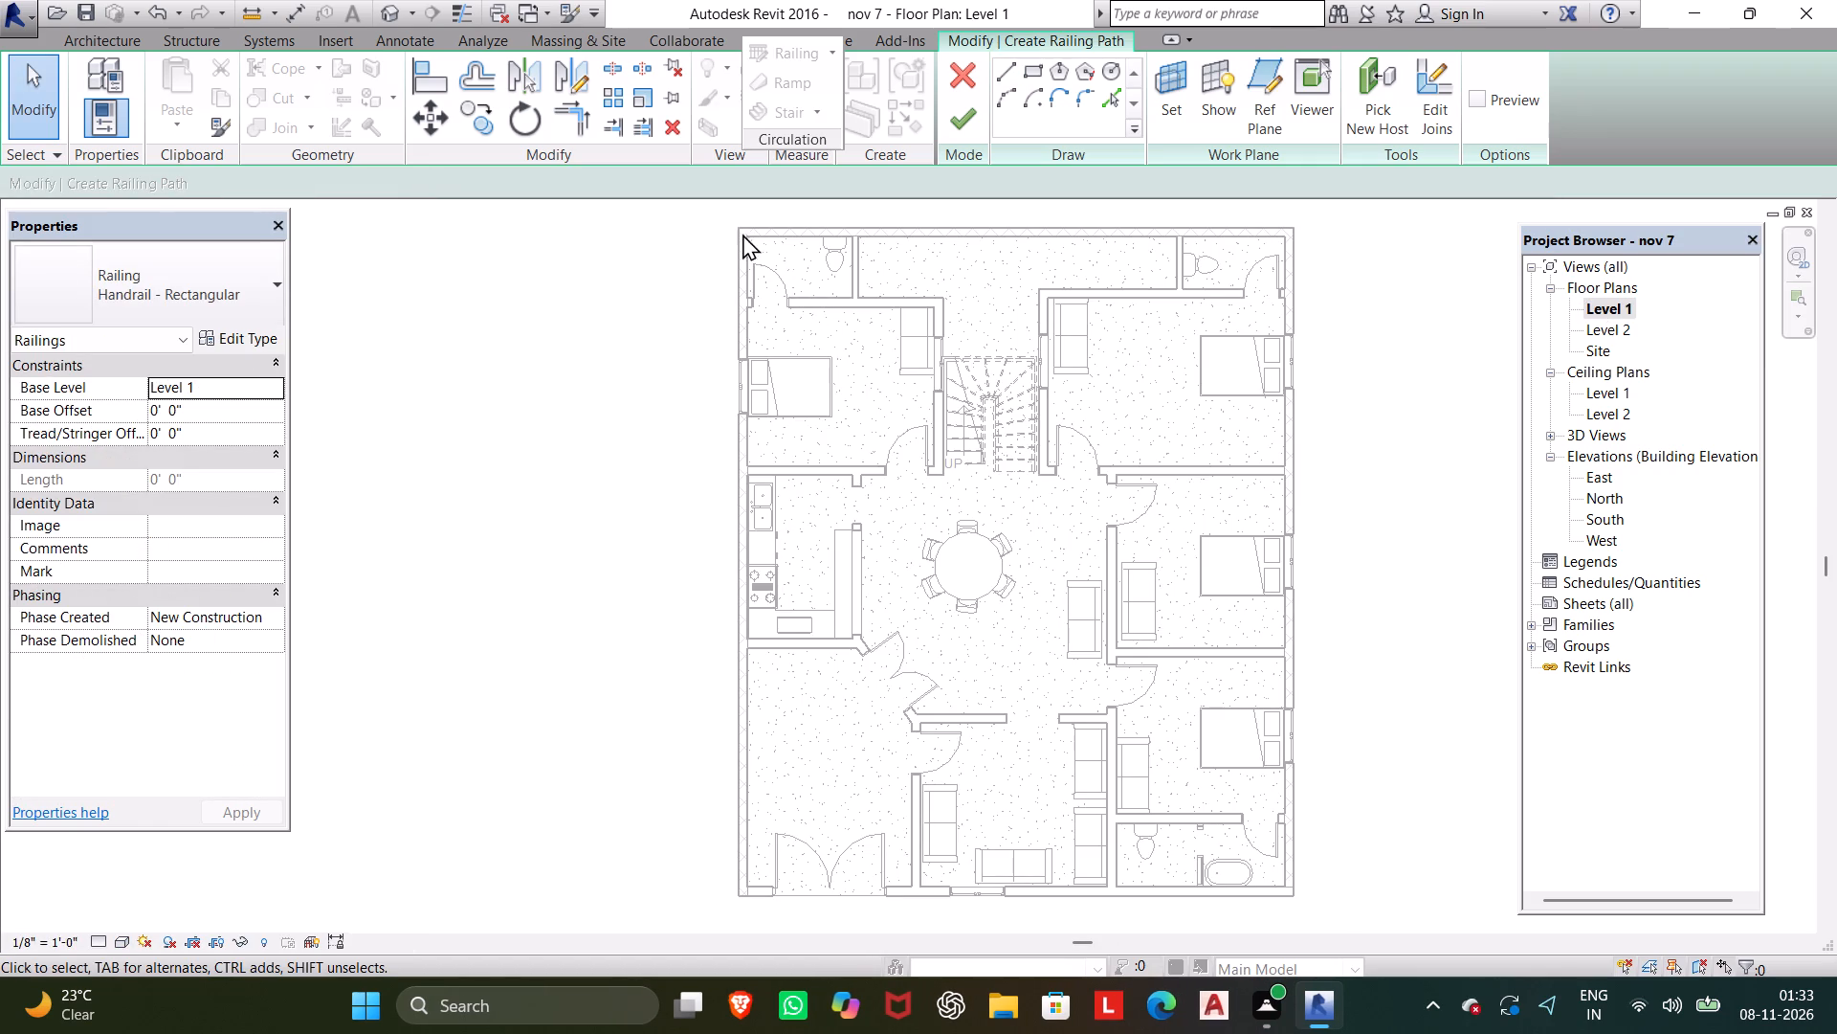
{"action": "left_click", "coordinate": [1007, 84]}
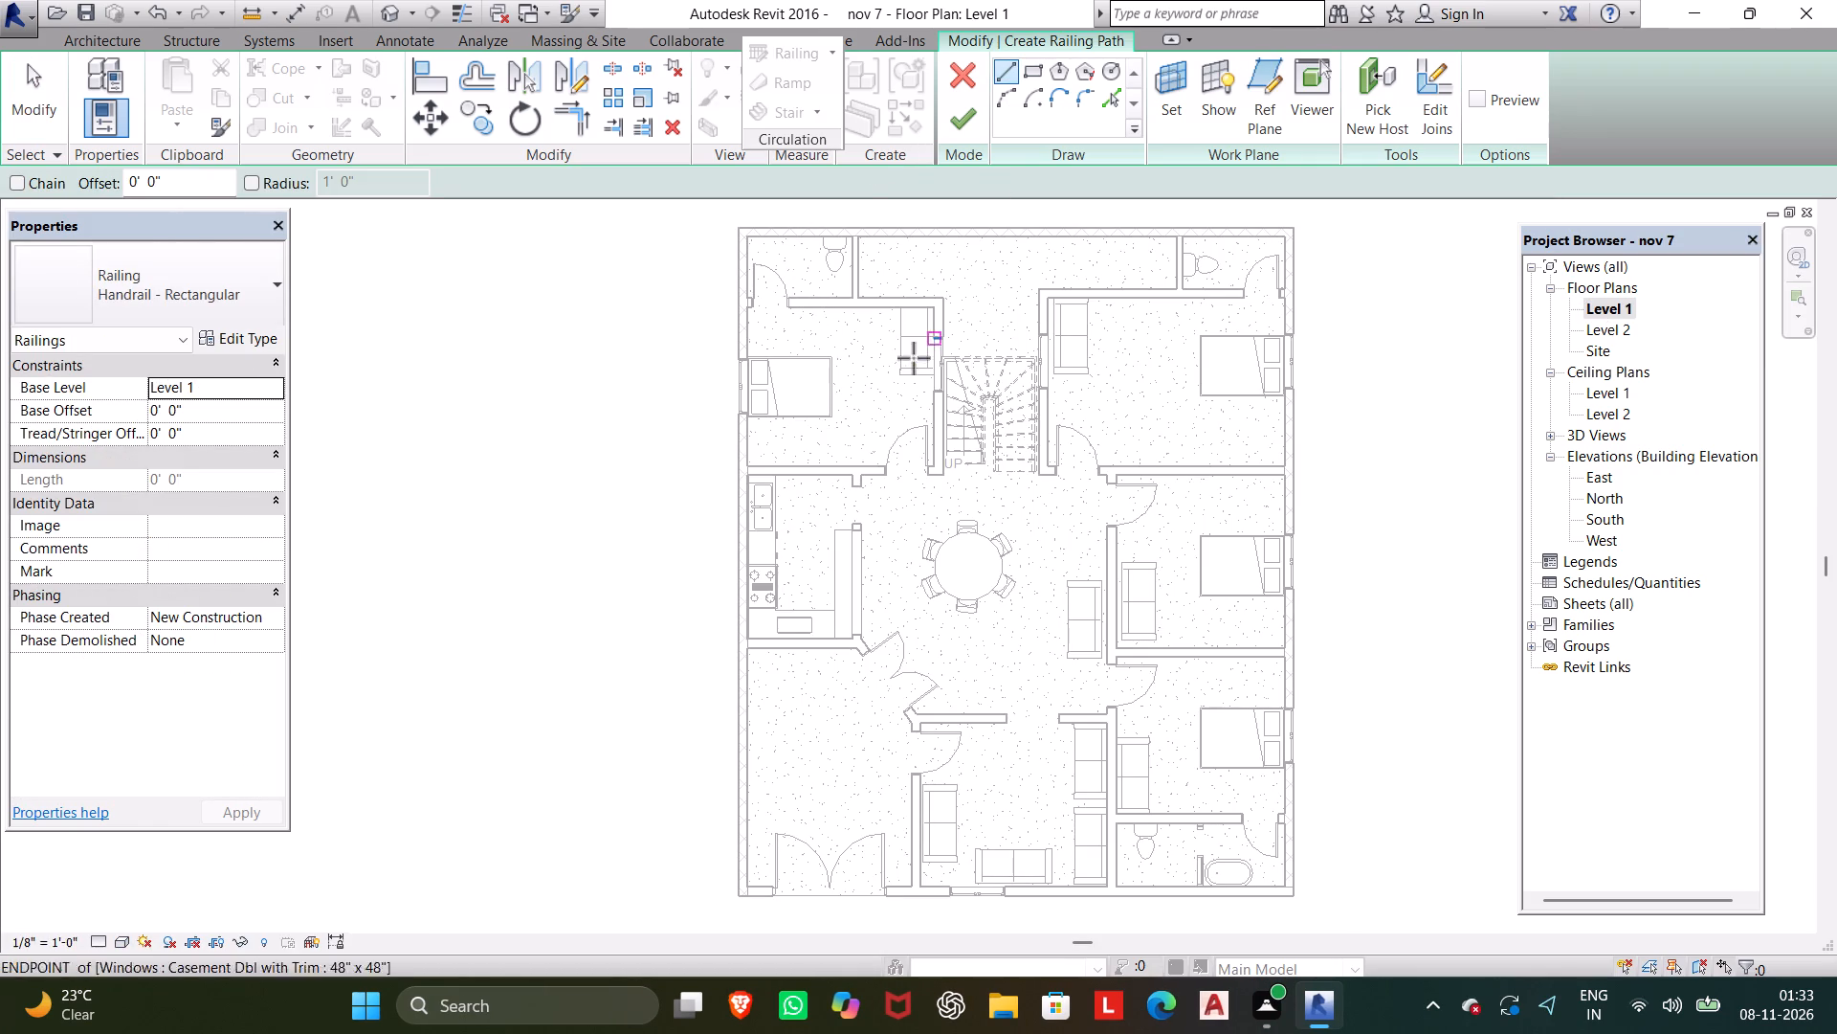
{"action": "scroll", "coordinate": [761, 242], "scroll_direction": "up", "scroll_amount": 3}
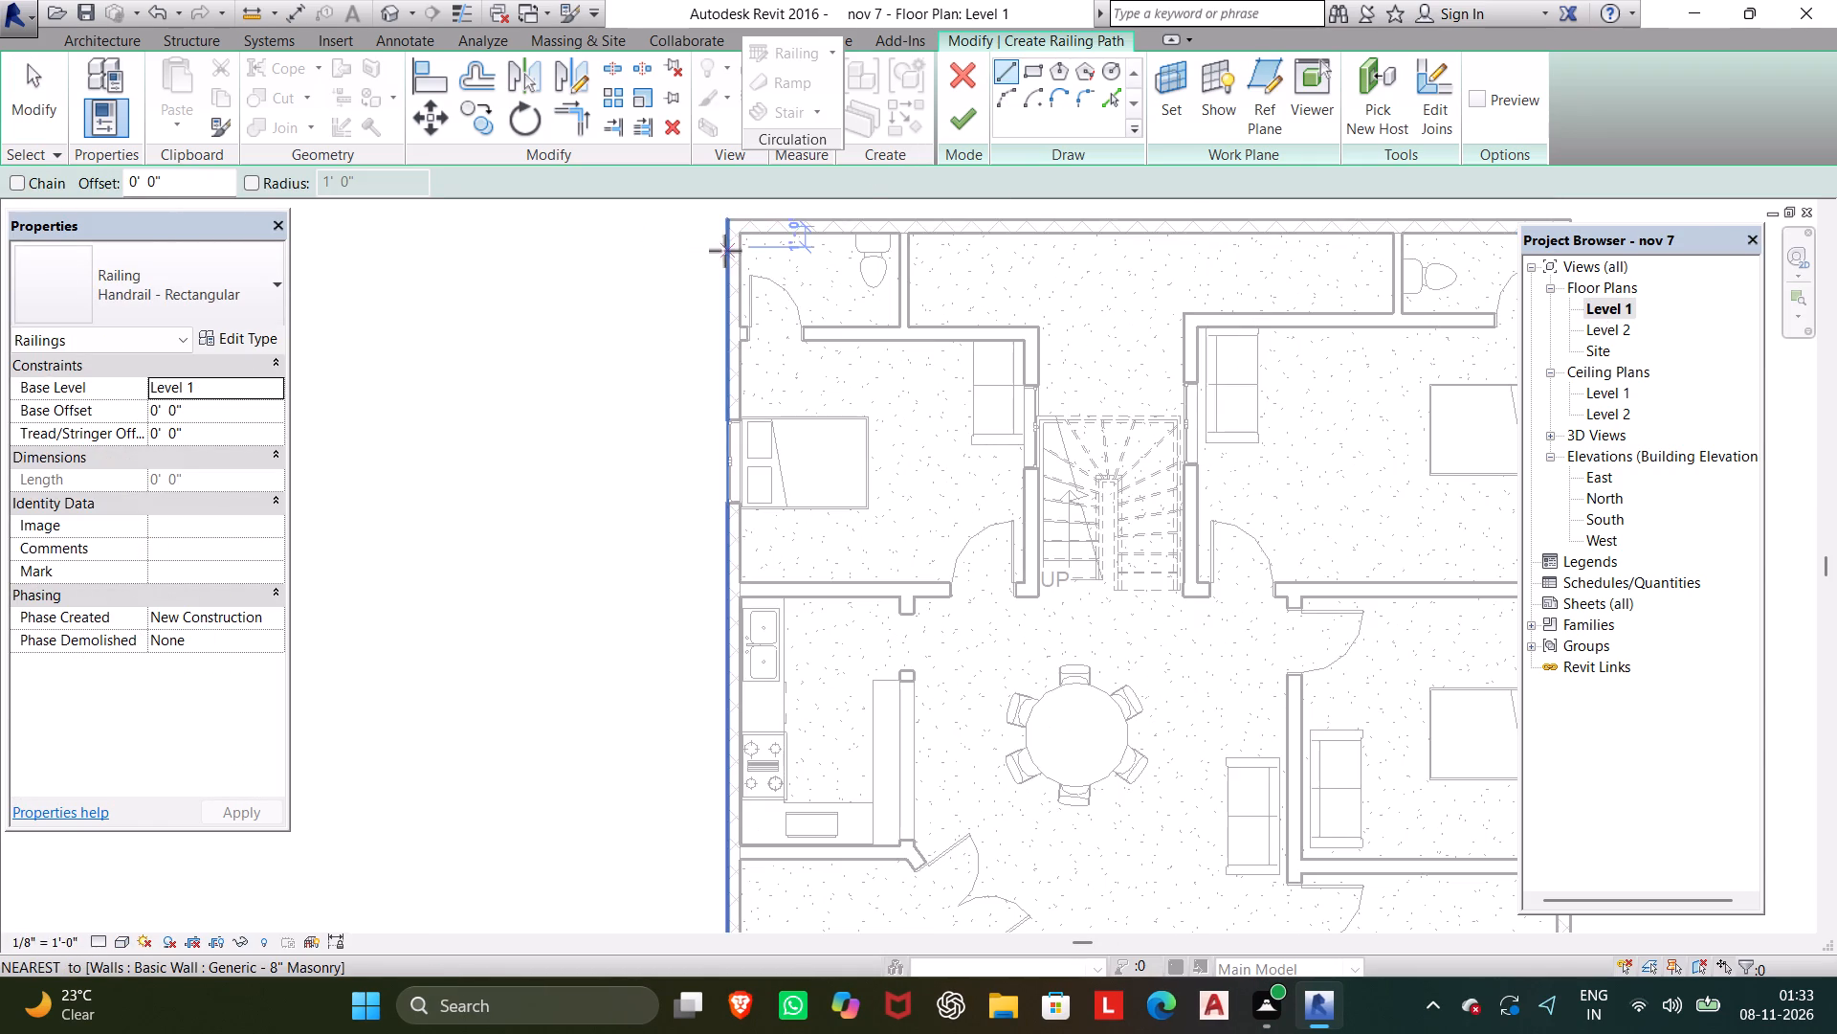
{"action": "scroll", "coordinate": [726, 251], "scroll_direction": "up", "scroll_amount": 2}
{"action": "middle_click_drag", "start_coordinate": [732, 250], "coordinate": [769, 349]}
{"action": "left_click", "coordinate": [764, 303]}
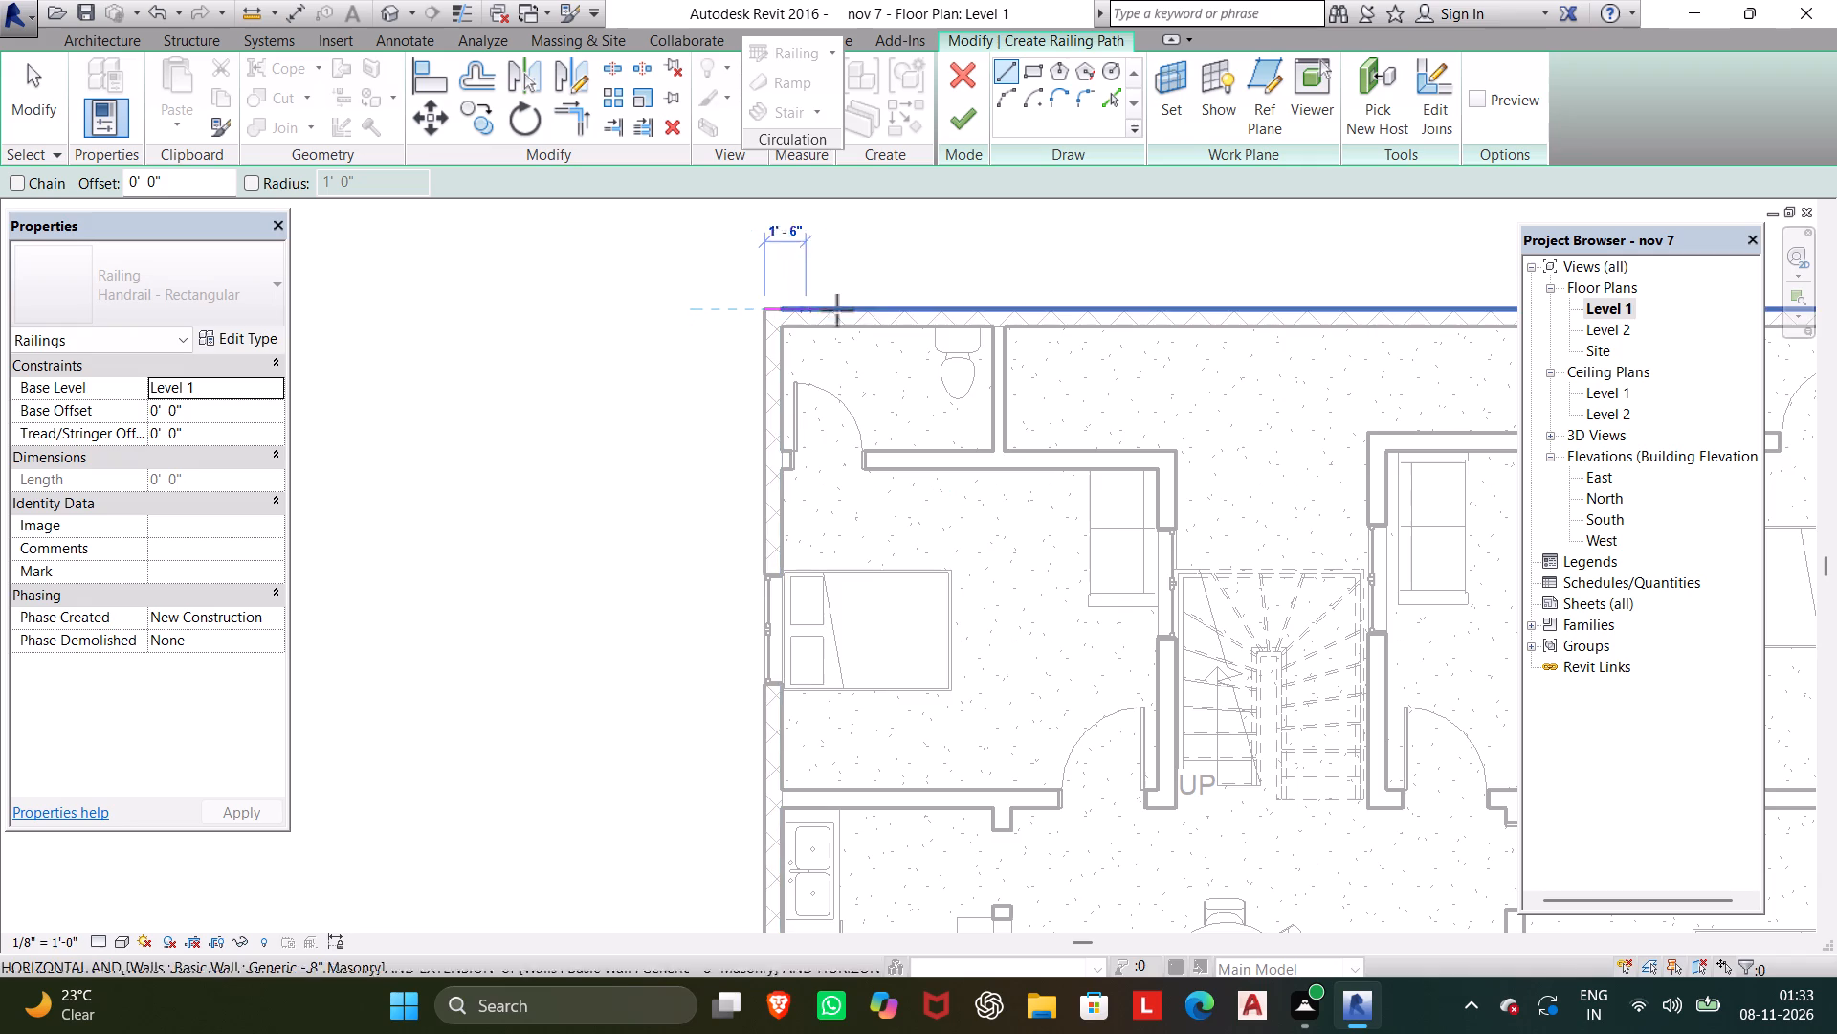
{"action": "scroll", "coordinate": [954, 315], "scroll_direction": "down", "scroll_amount": 1}
{"action": "middle_click_drag", "start_coordinate": [954, 315], "coordinate": [775, 327]}
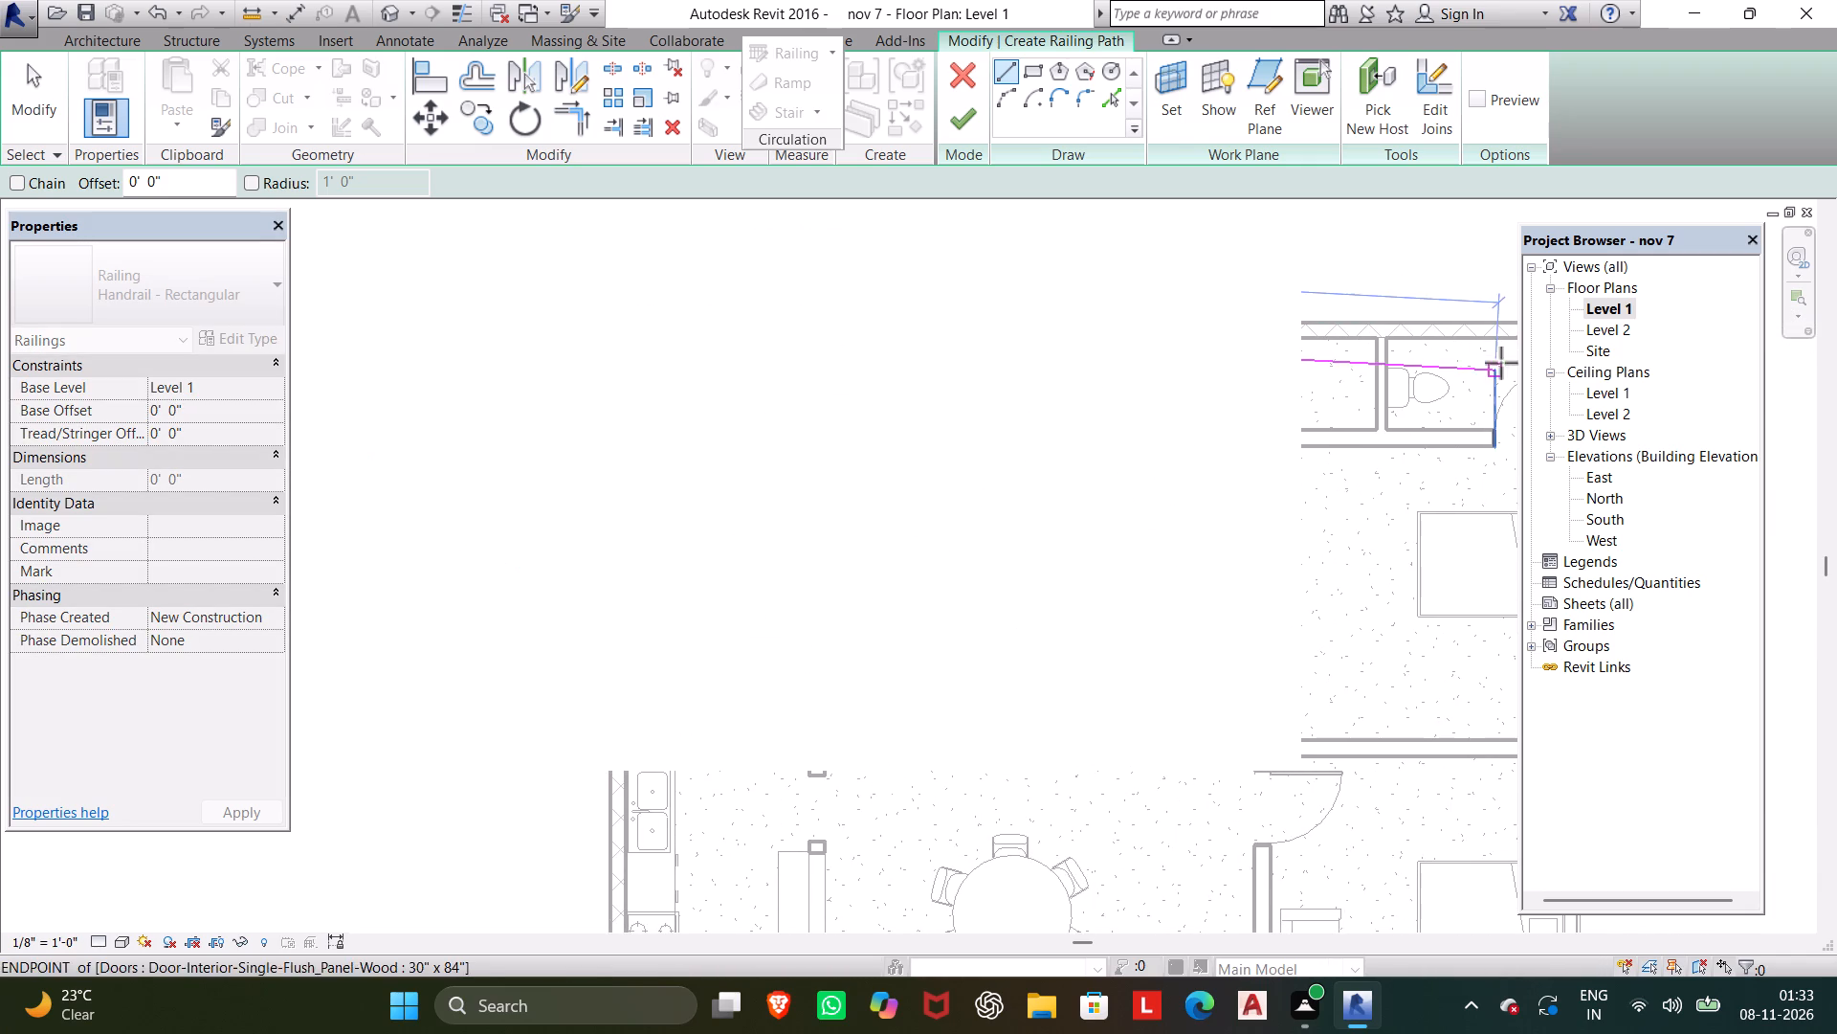
{"action": "scroll", "coordinate": [1473, 357], "scroll_direction": "down", "scroll_amount": 1}
{"action": "middle_click_drag", "start_coordinate": [1465, 351], "coordinate": [1191, 410]}
{"action": "scroll", "coordinate": [1342, 321], "scroll_direction": "down", "scroll_amount": 2}
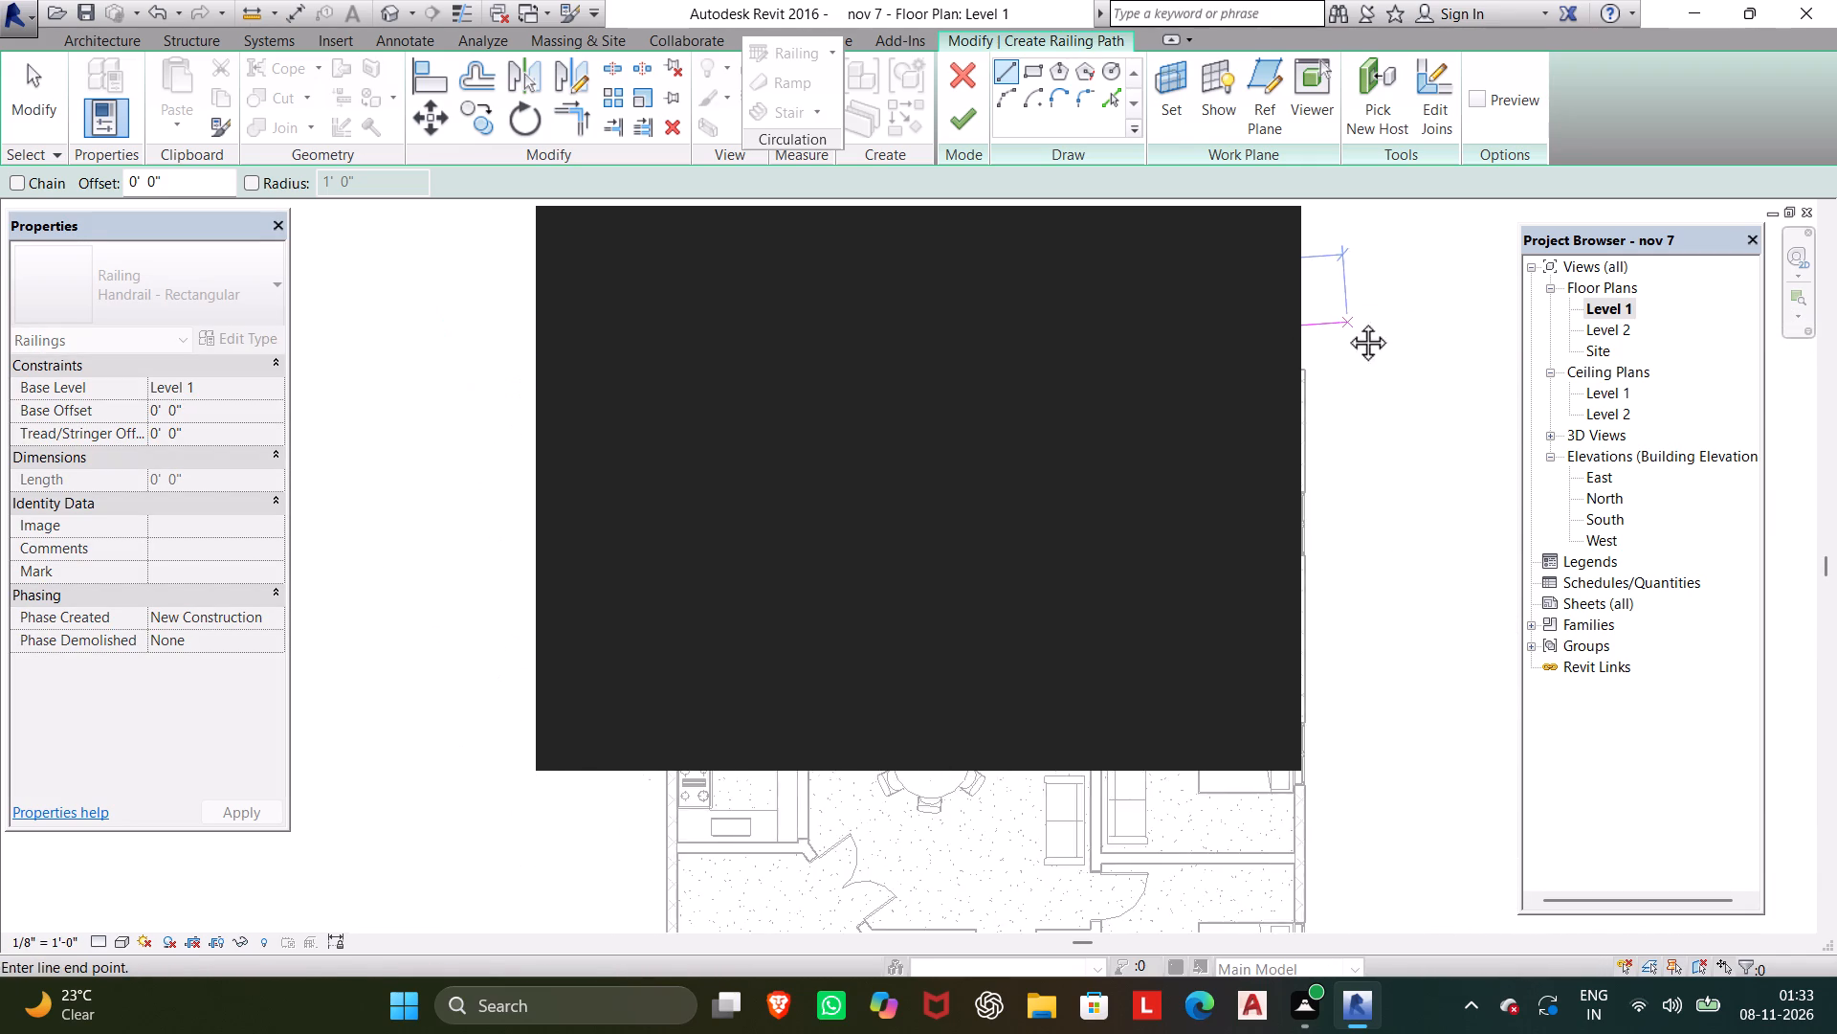
{"action": "middle_click_drag", "start_coordinate": [1346, 321], "coordinate": [1501, 303]}
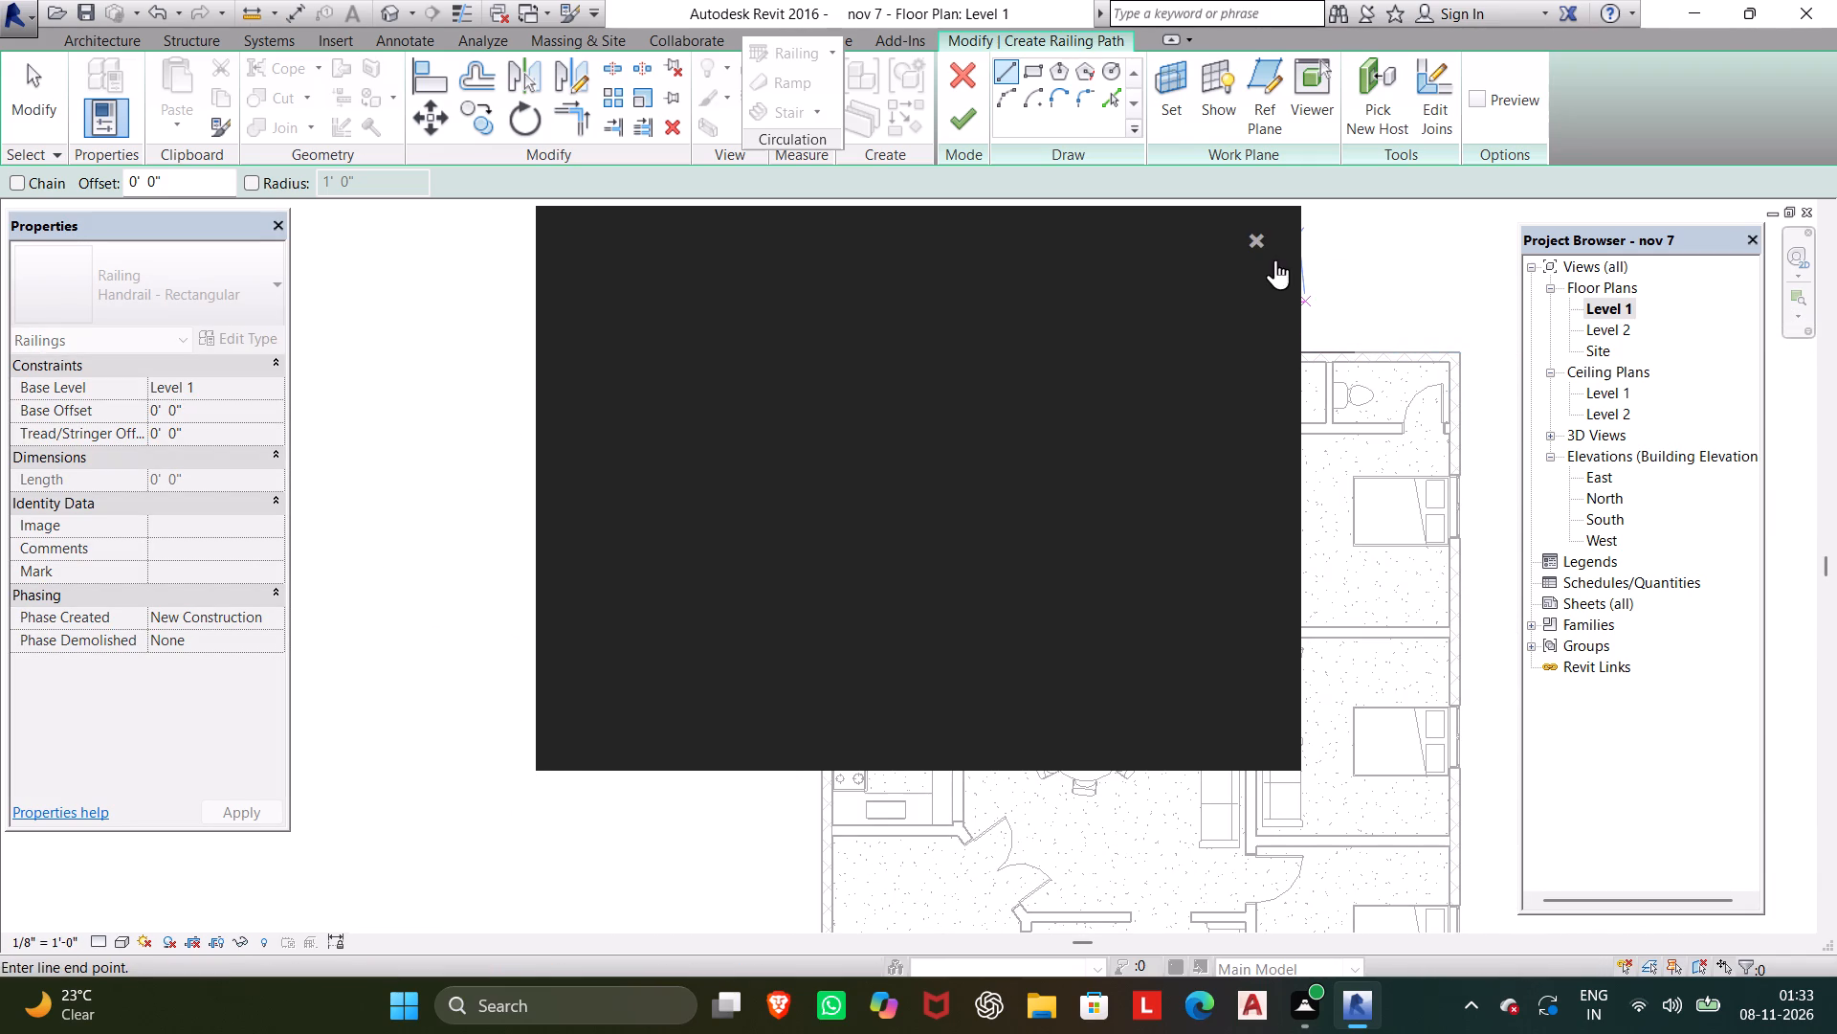
{"action": "left_click", "coordinate": [1259, 241]}
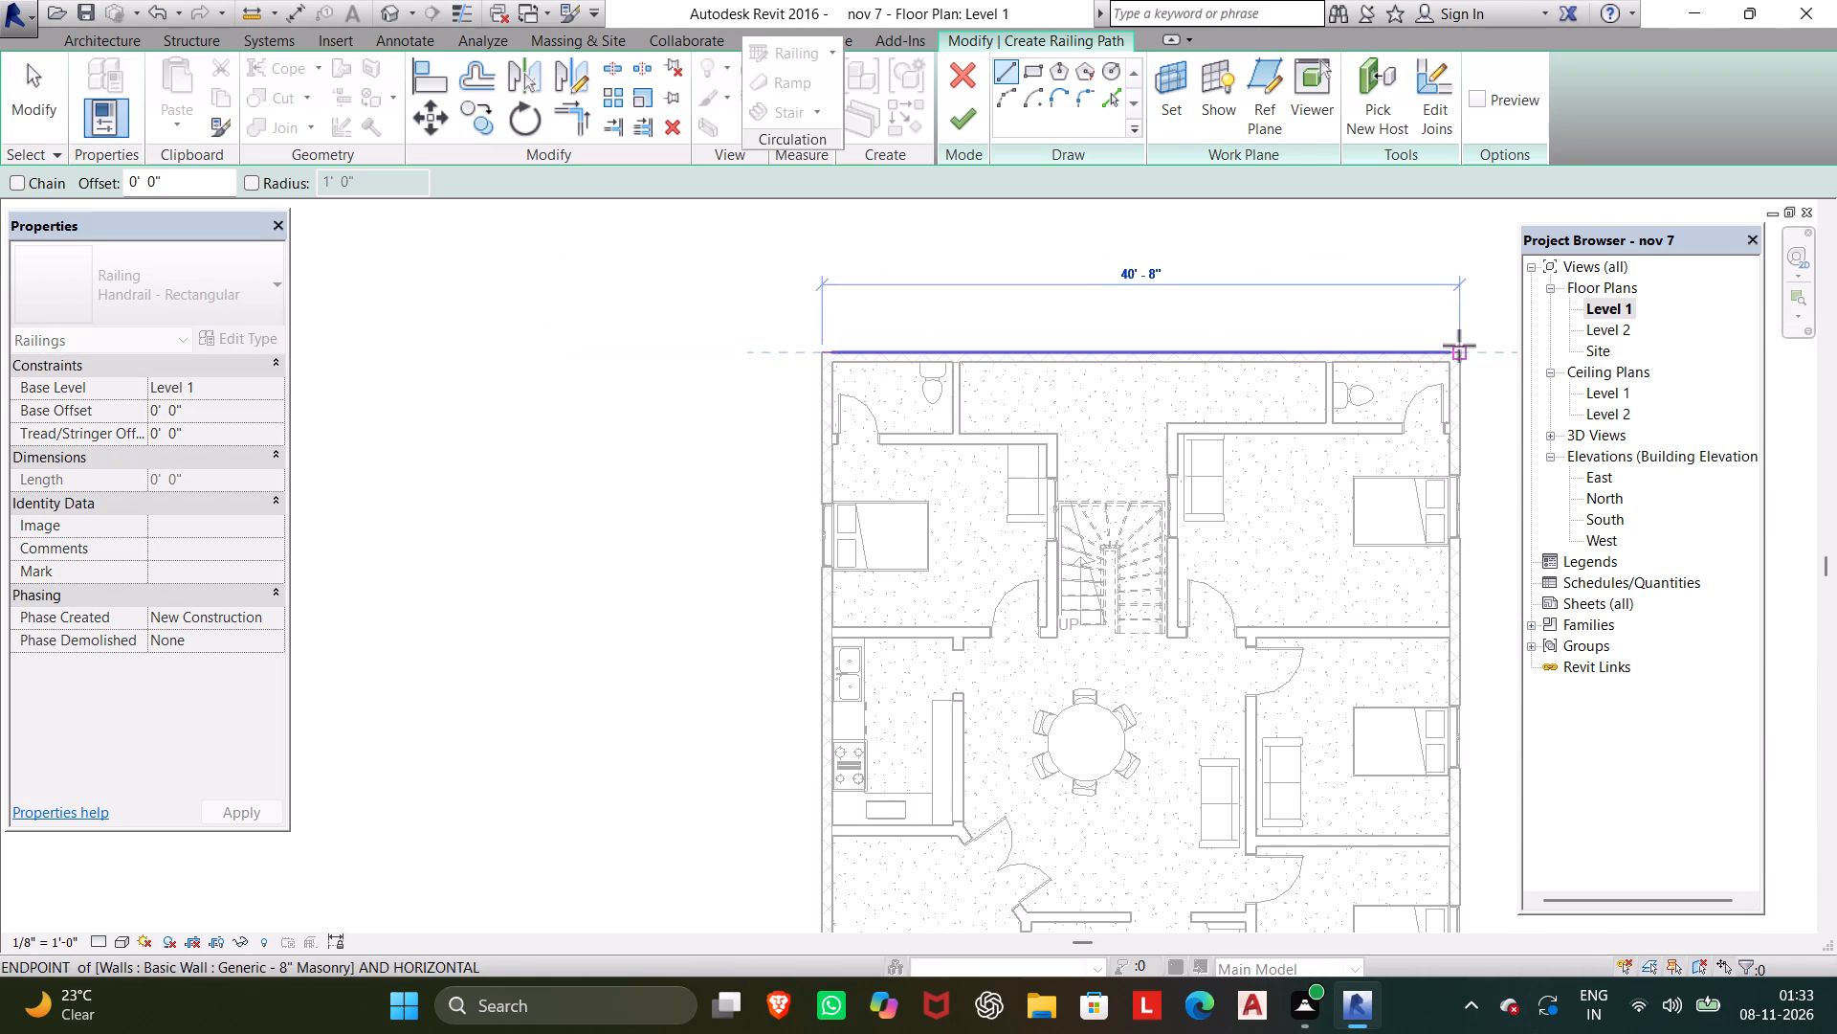
{"action": "scroll", "coordinate": [1450, 348], "scroll_direction": "up", "scroll_amount": 5}
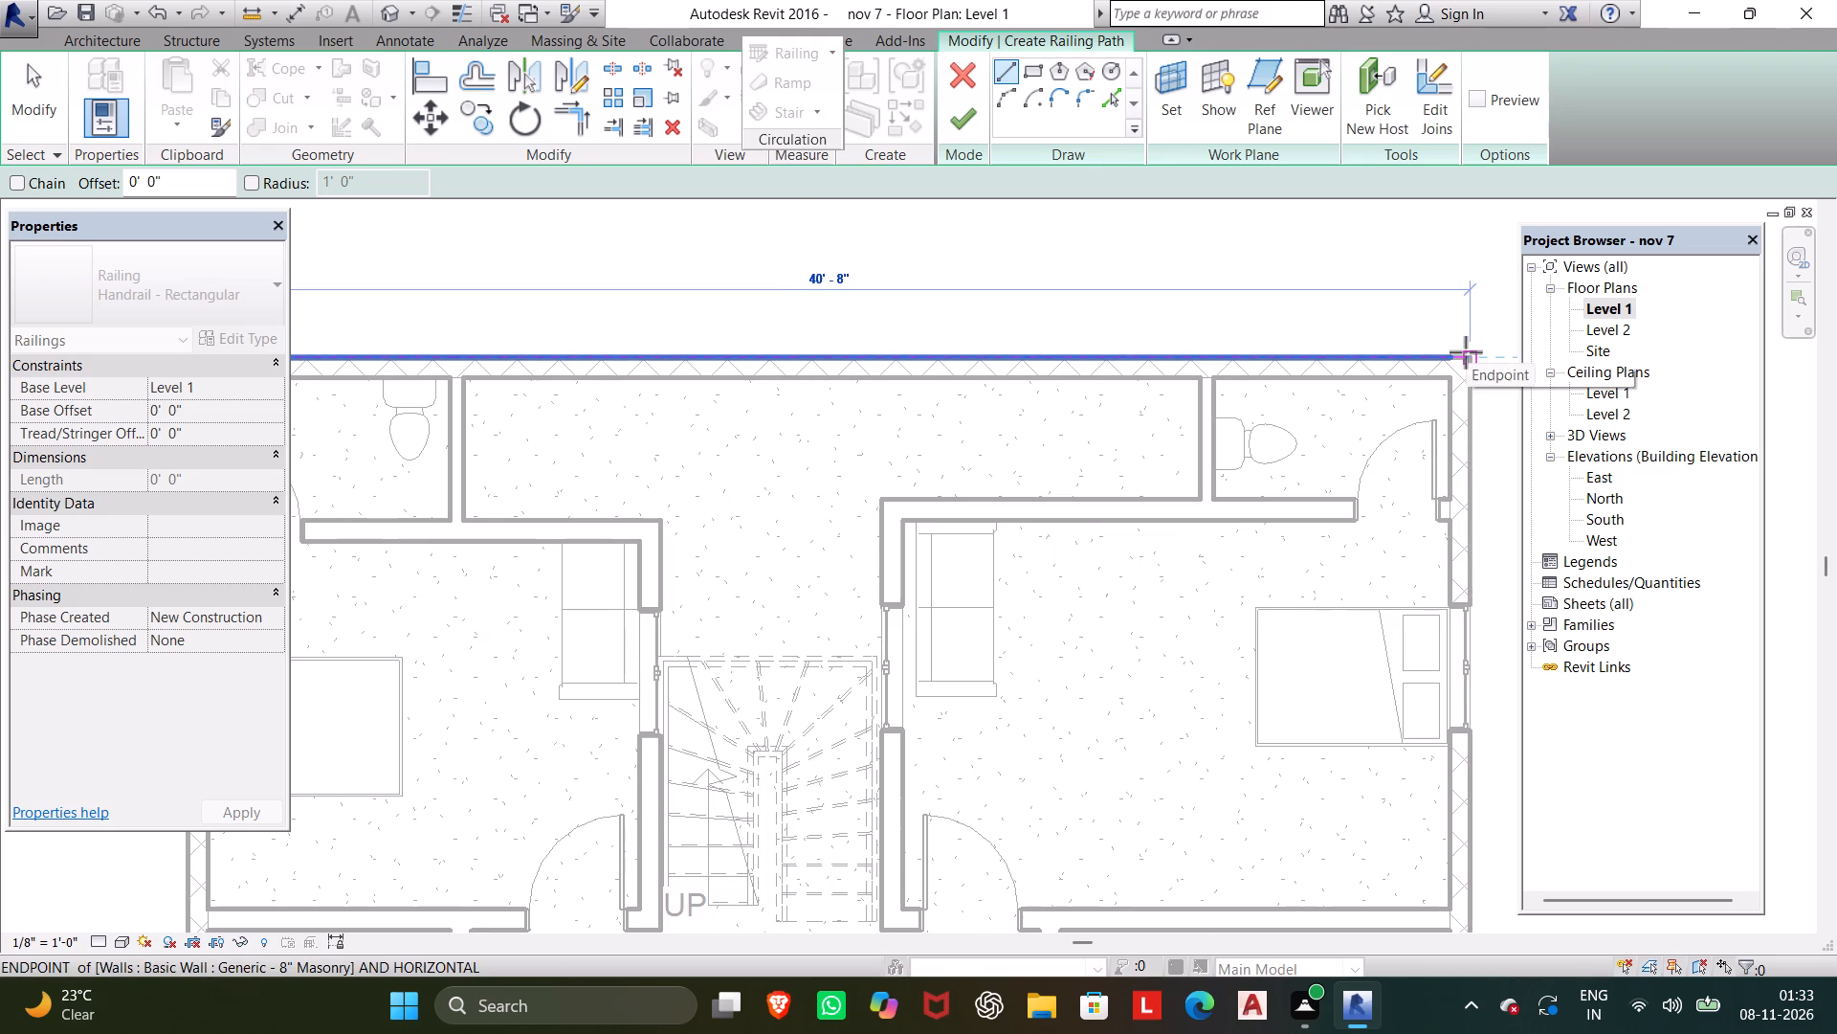
{"action": "left_click", "coordinate": [1472, 352]}
{"action": "scroll", "coordinate": [1449, 412], "scroll_direction": "down", "scroll_amount": 2}
{"action": "middle_click_drag", "start_coordinate": [1449, 416], "coordinate": [1434, 387]}
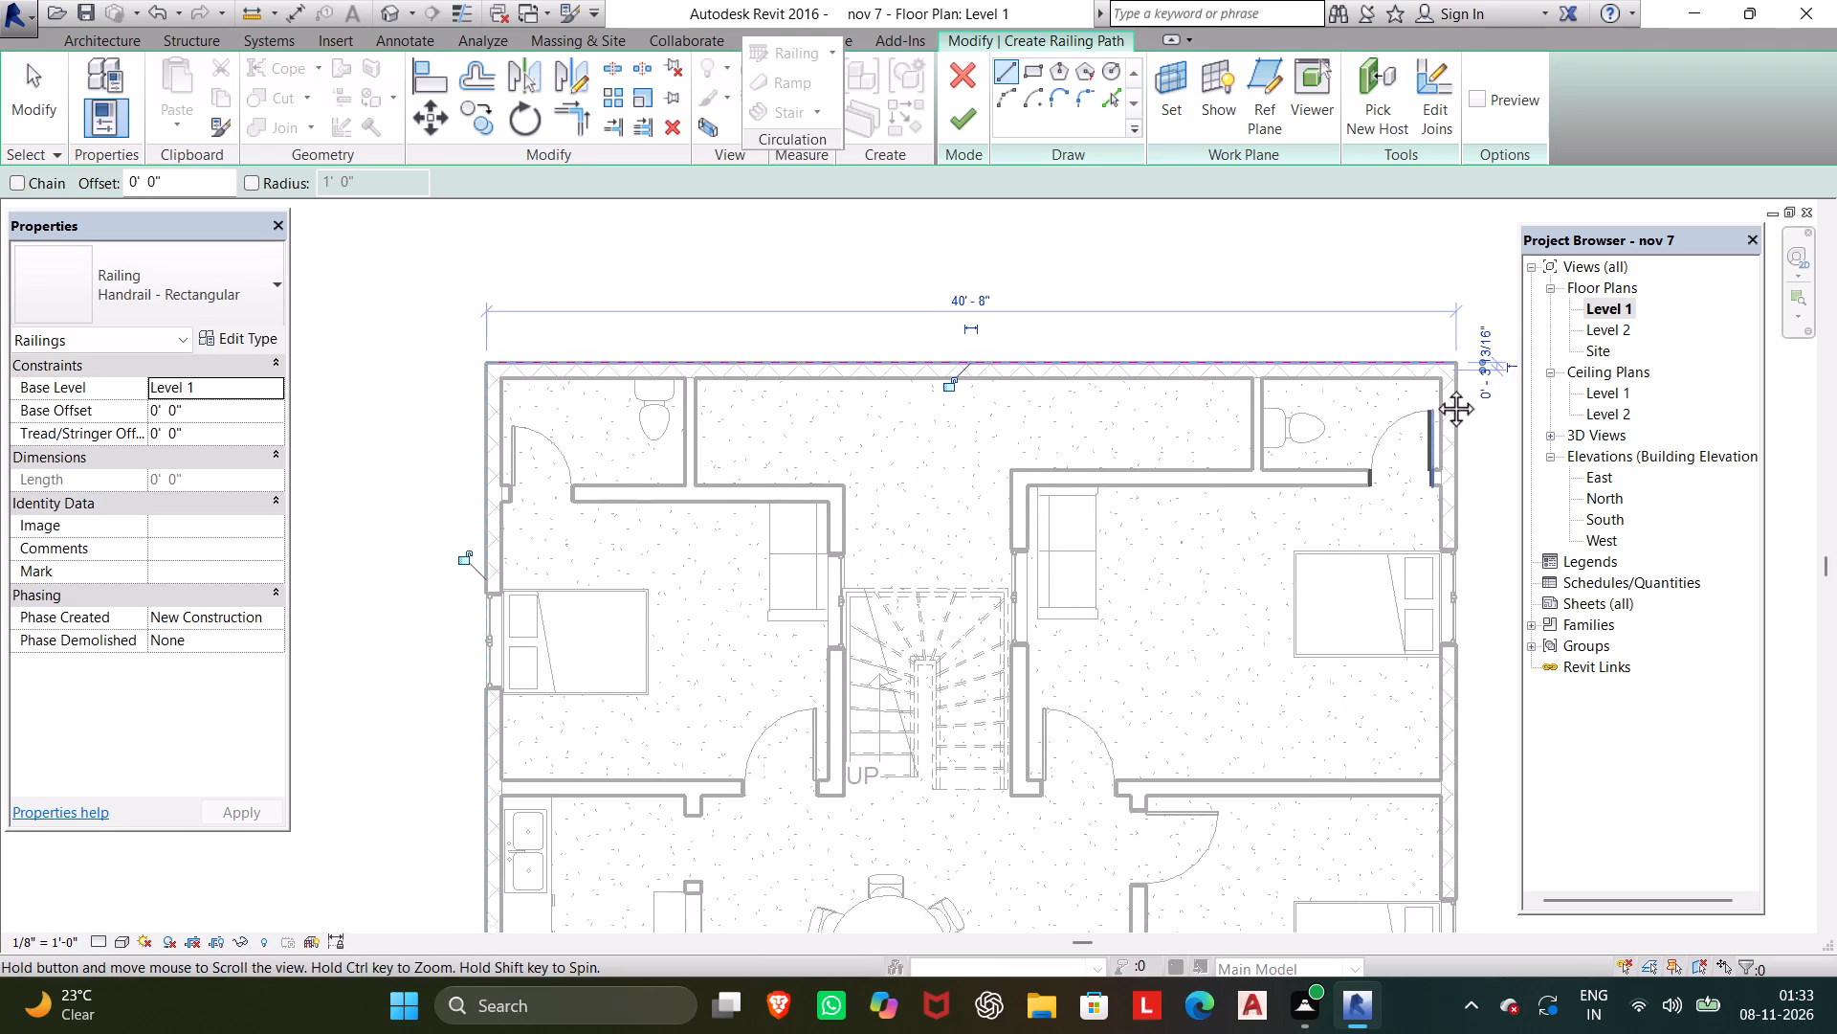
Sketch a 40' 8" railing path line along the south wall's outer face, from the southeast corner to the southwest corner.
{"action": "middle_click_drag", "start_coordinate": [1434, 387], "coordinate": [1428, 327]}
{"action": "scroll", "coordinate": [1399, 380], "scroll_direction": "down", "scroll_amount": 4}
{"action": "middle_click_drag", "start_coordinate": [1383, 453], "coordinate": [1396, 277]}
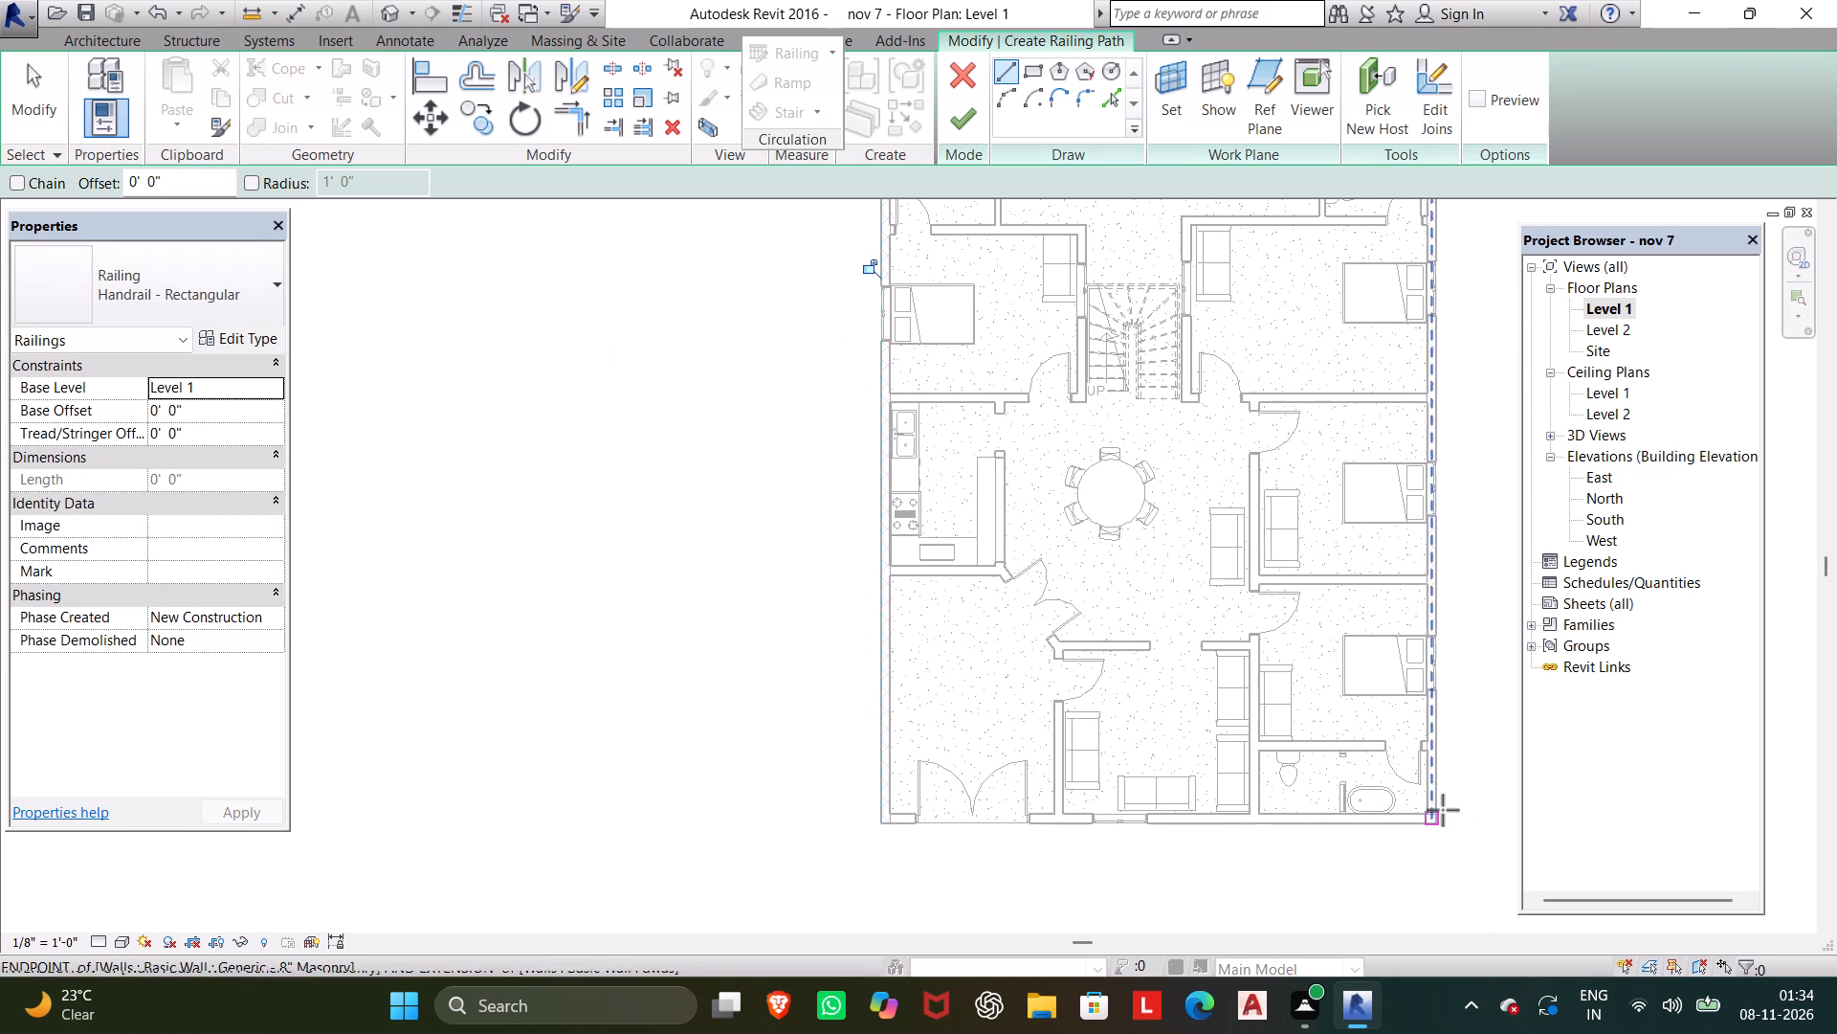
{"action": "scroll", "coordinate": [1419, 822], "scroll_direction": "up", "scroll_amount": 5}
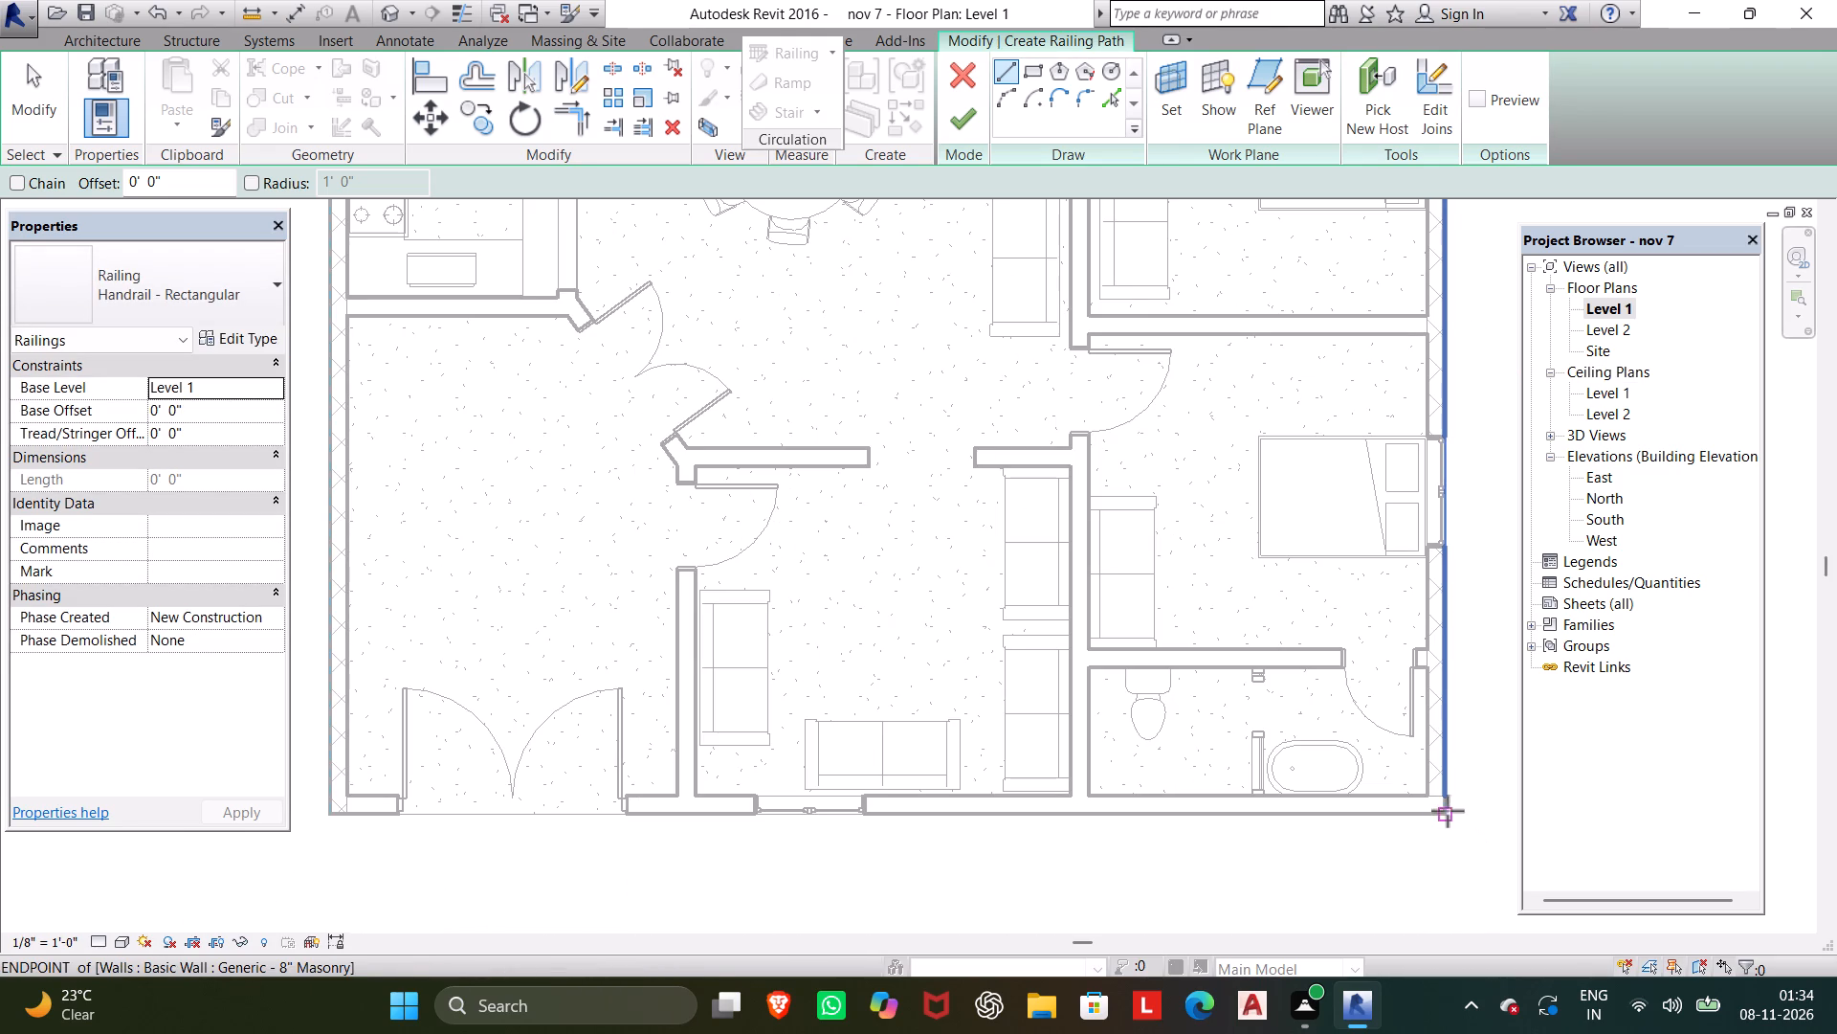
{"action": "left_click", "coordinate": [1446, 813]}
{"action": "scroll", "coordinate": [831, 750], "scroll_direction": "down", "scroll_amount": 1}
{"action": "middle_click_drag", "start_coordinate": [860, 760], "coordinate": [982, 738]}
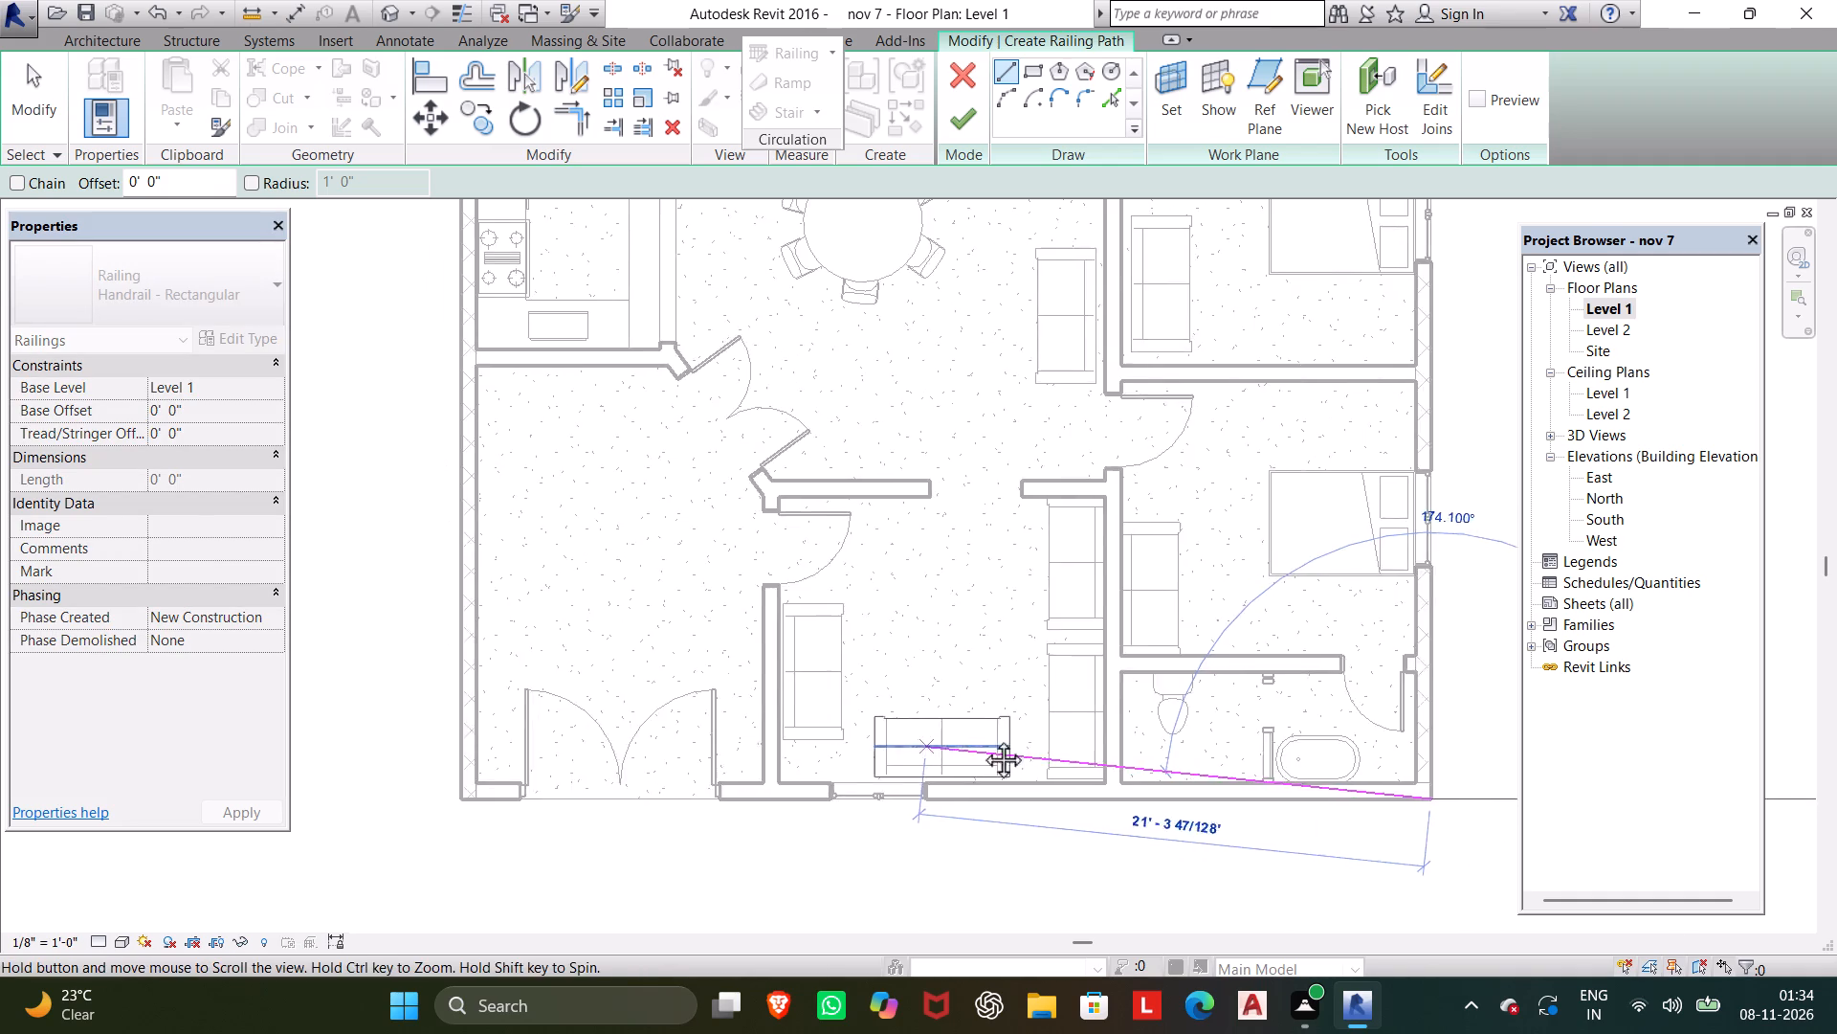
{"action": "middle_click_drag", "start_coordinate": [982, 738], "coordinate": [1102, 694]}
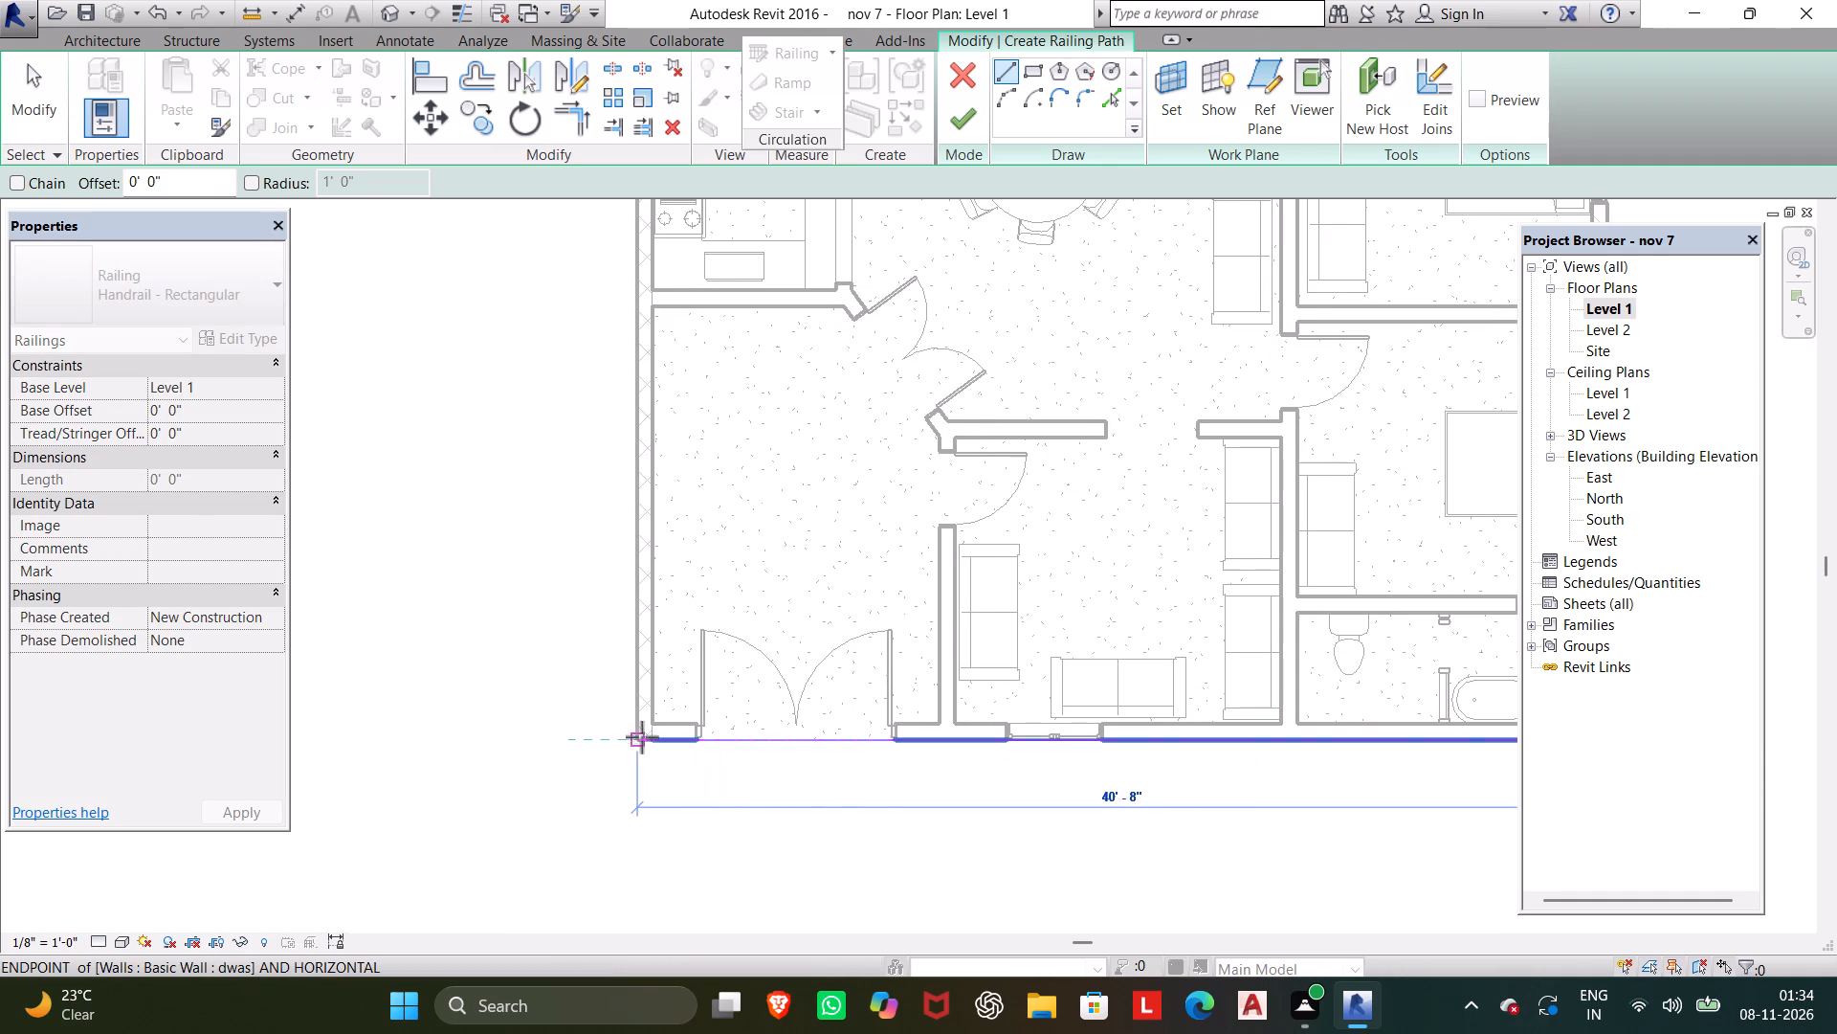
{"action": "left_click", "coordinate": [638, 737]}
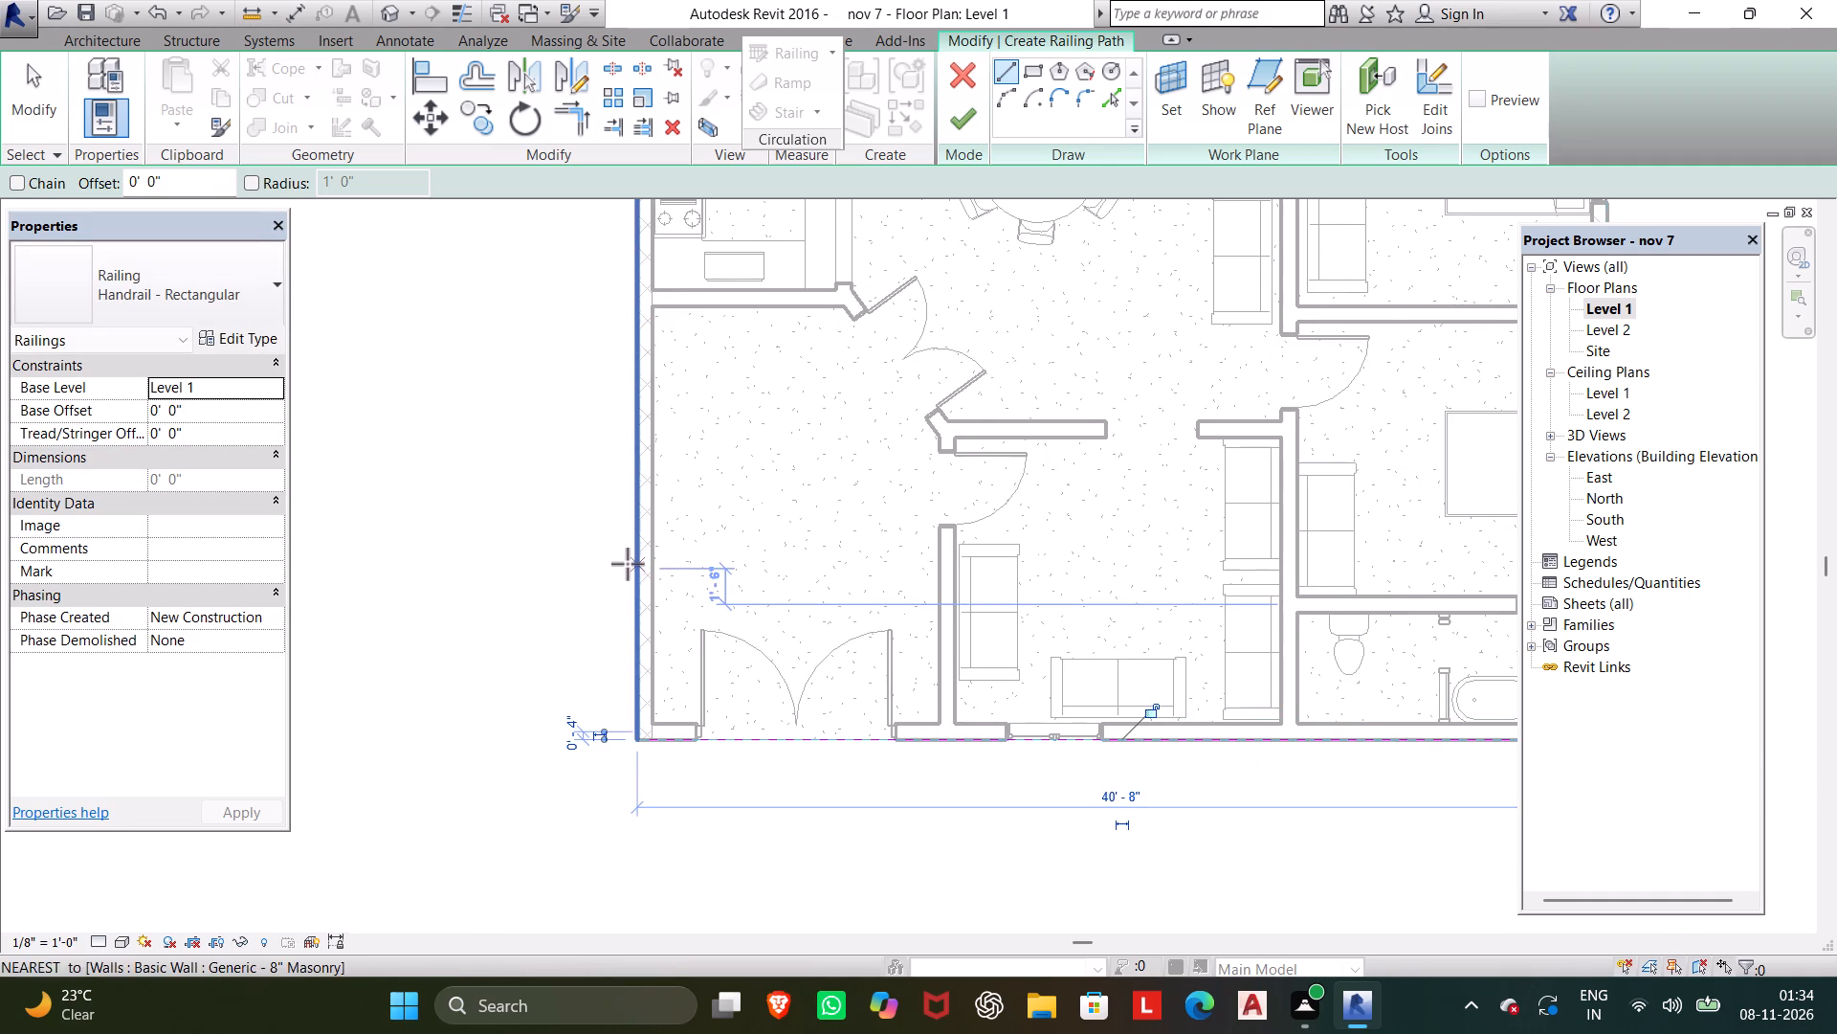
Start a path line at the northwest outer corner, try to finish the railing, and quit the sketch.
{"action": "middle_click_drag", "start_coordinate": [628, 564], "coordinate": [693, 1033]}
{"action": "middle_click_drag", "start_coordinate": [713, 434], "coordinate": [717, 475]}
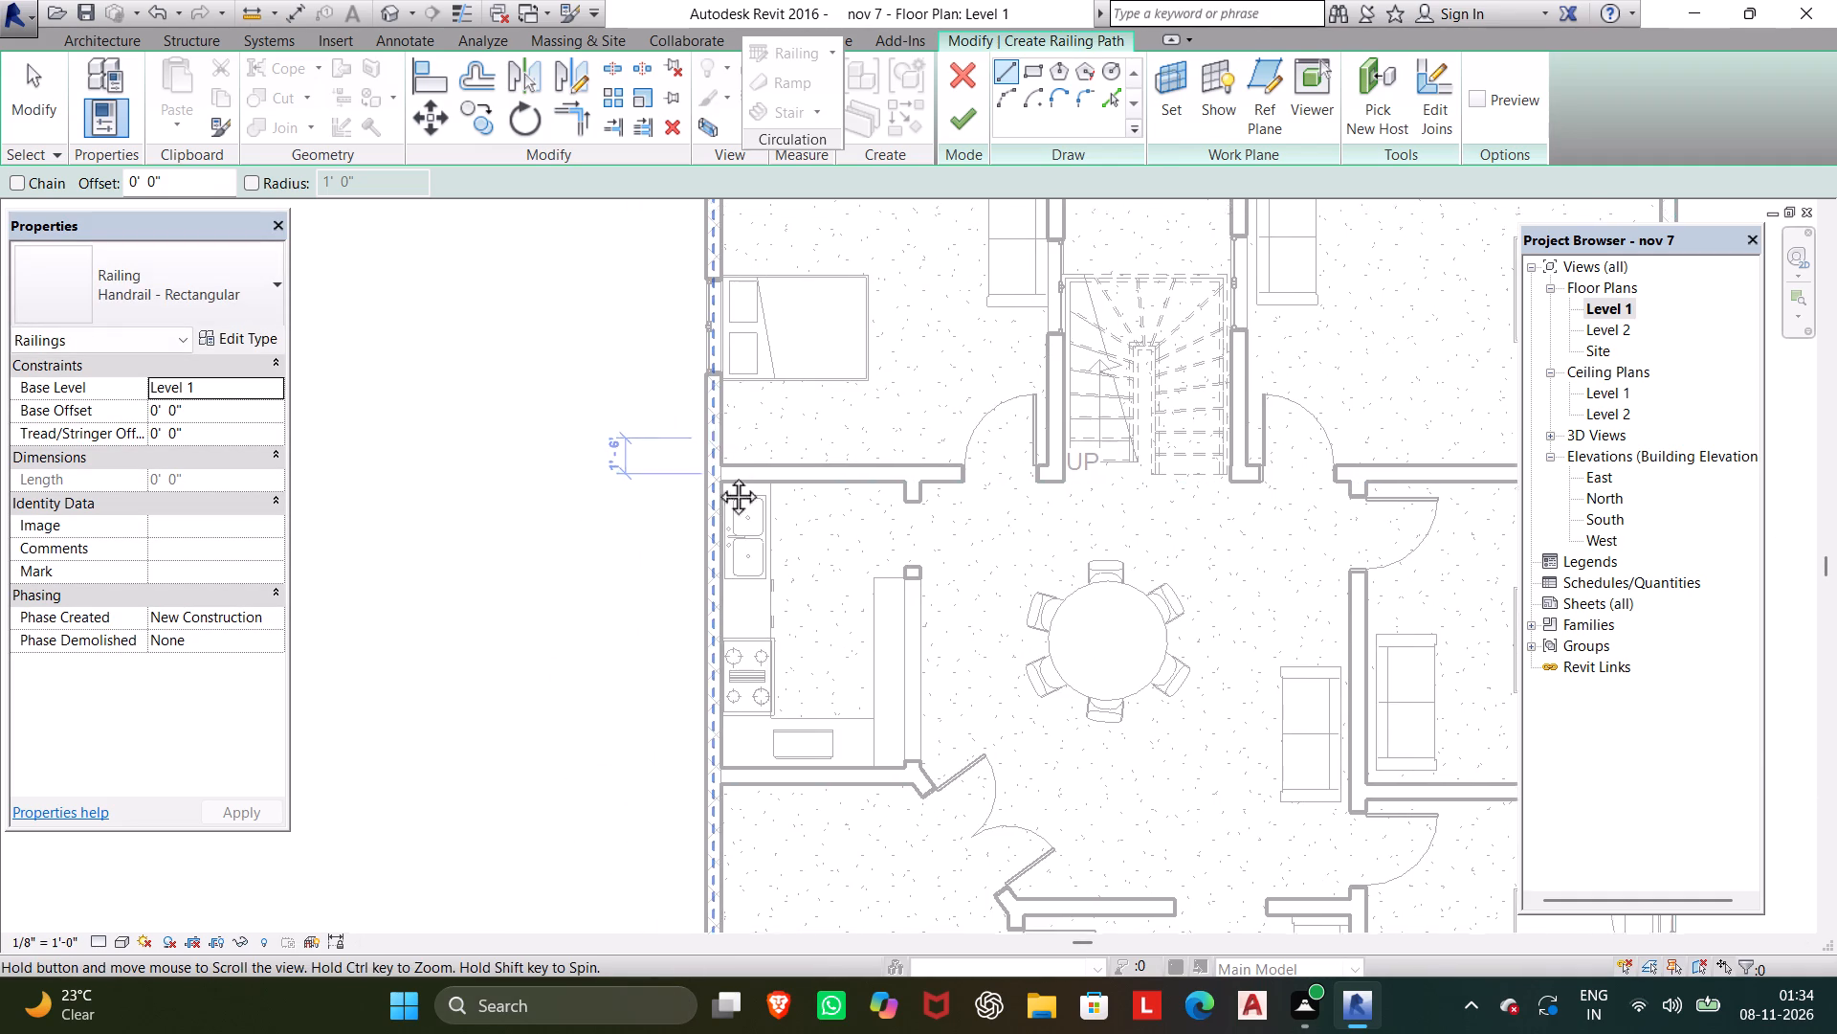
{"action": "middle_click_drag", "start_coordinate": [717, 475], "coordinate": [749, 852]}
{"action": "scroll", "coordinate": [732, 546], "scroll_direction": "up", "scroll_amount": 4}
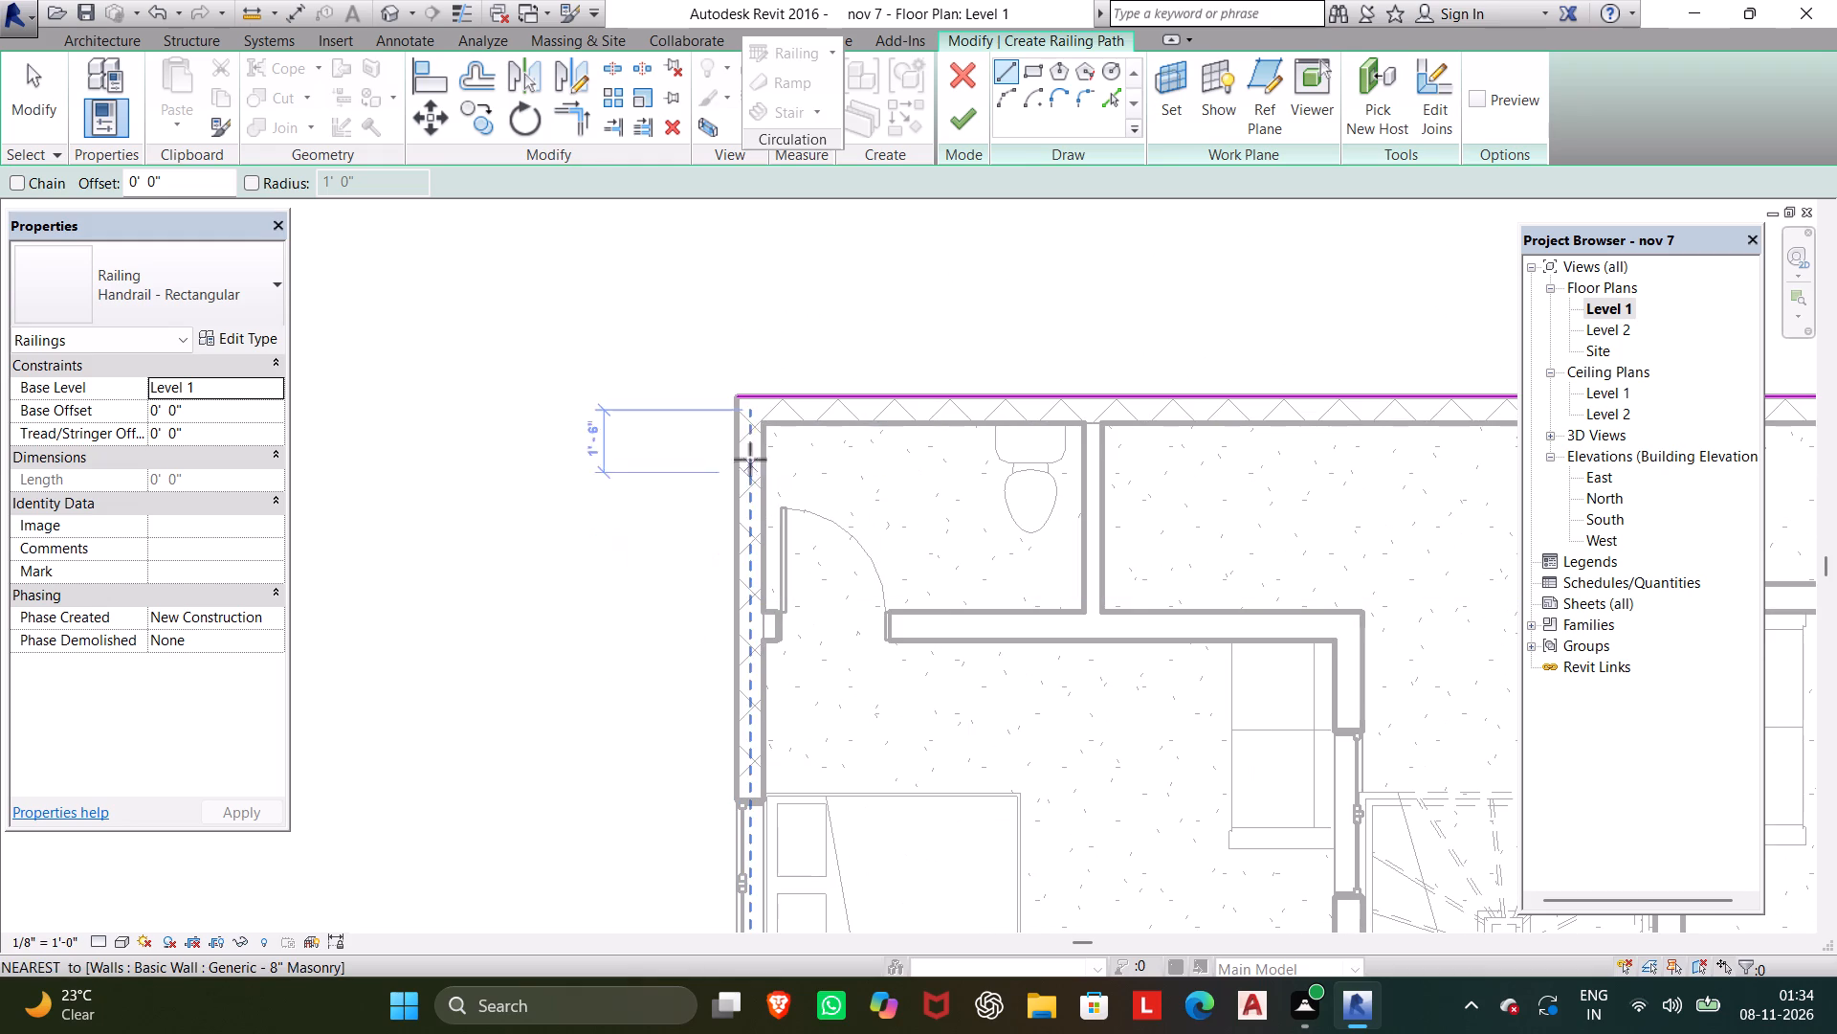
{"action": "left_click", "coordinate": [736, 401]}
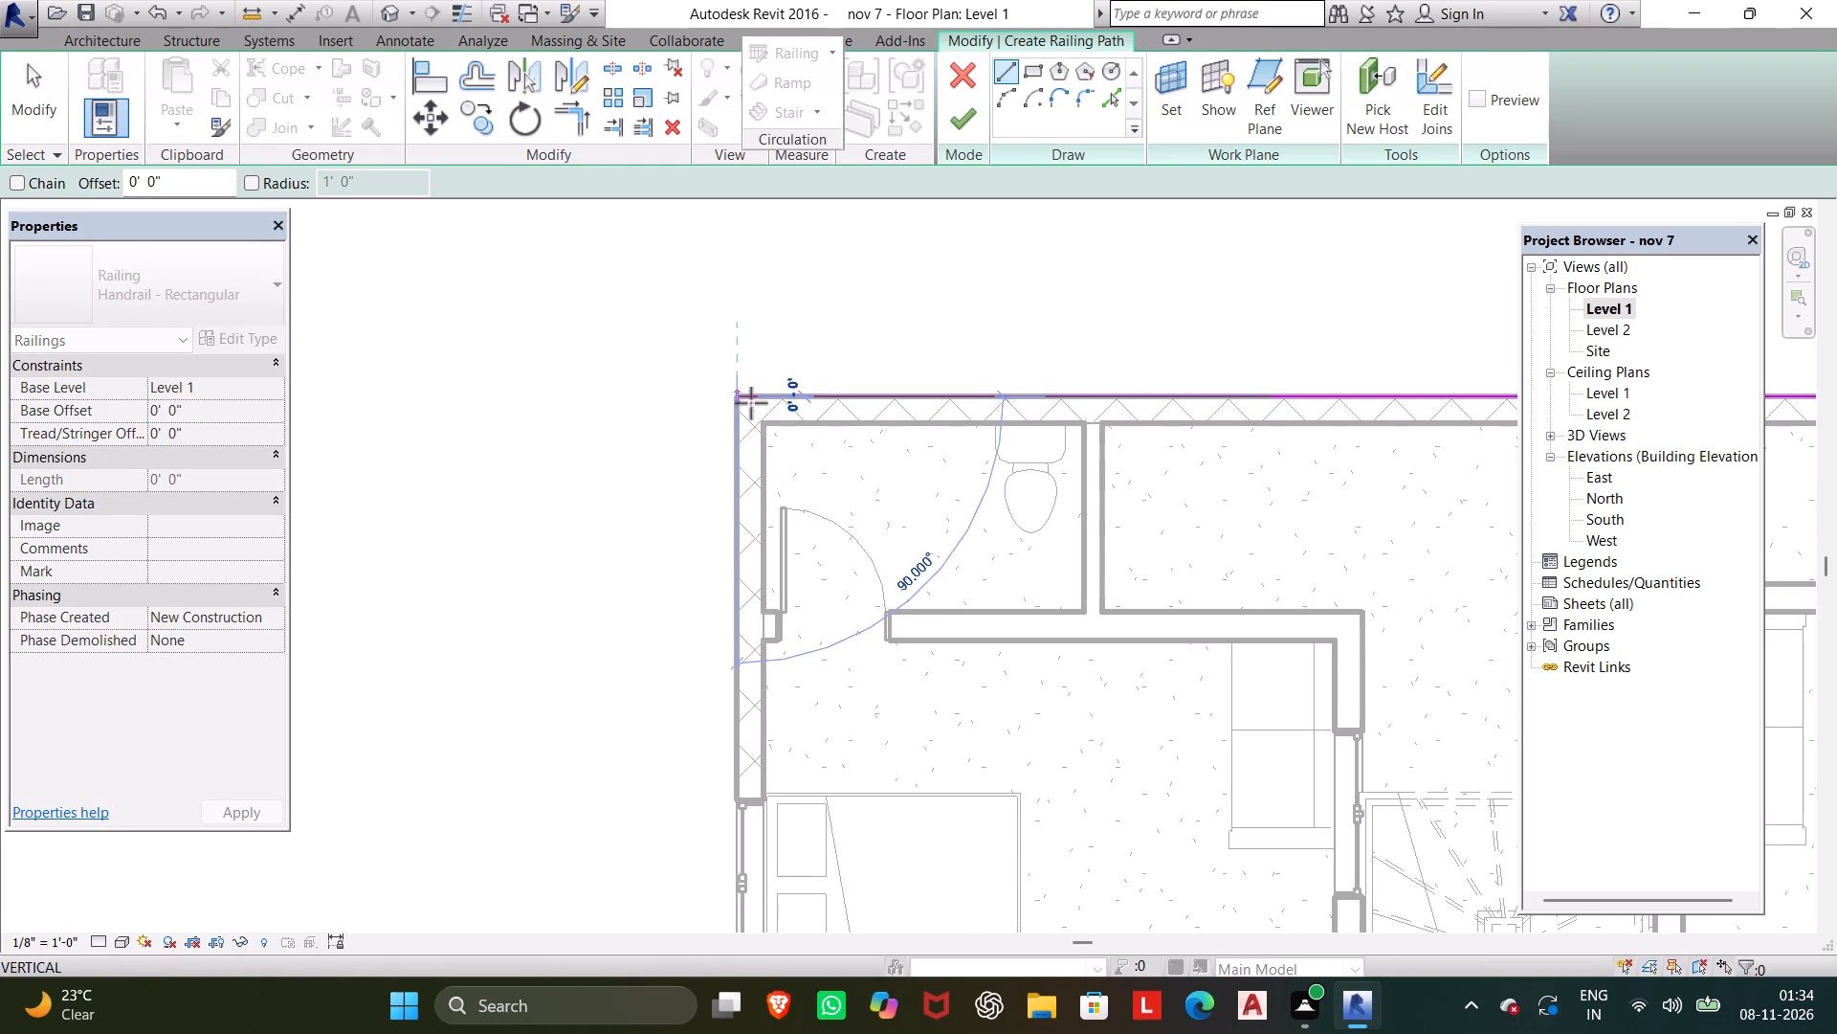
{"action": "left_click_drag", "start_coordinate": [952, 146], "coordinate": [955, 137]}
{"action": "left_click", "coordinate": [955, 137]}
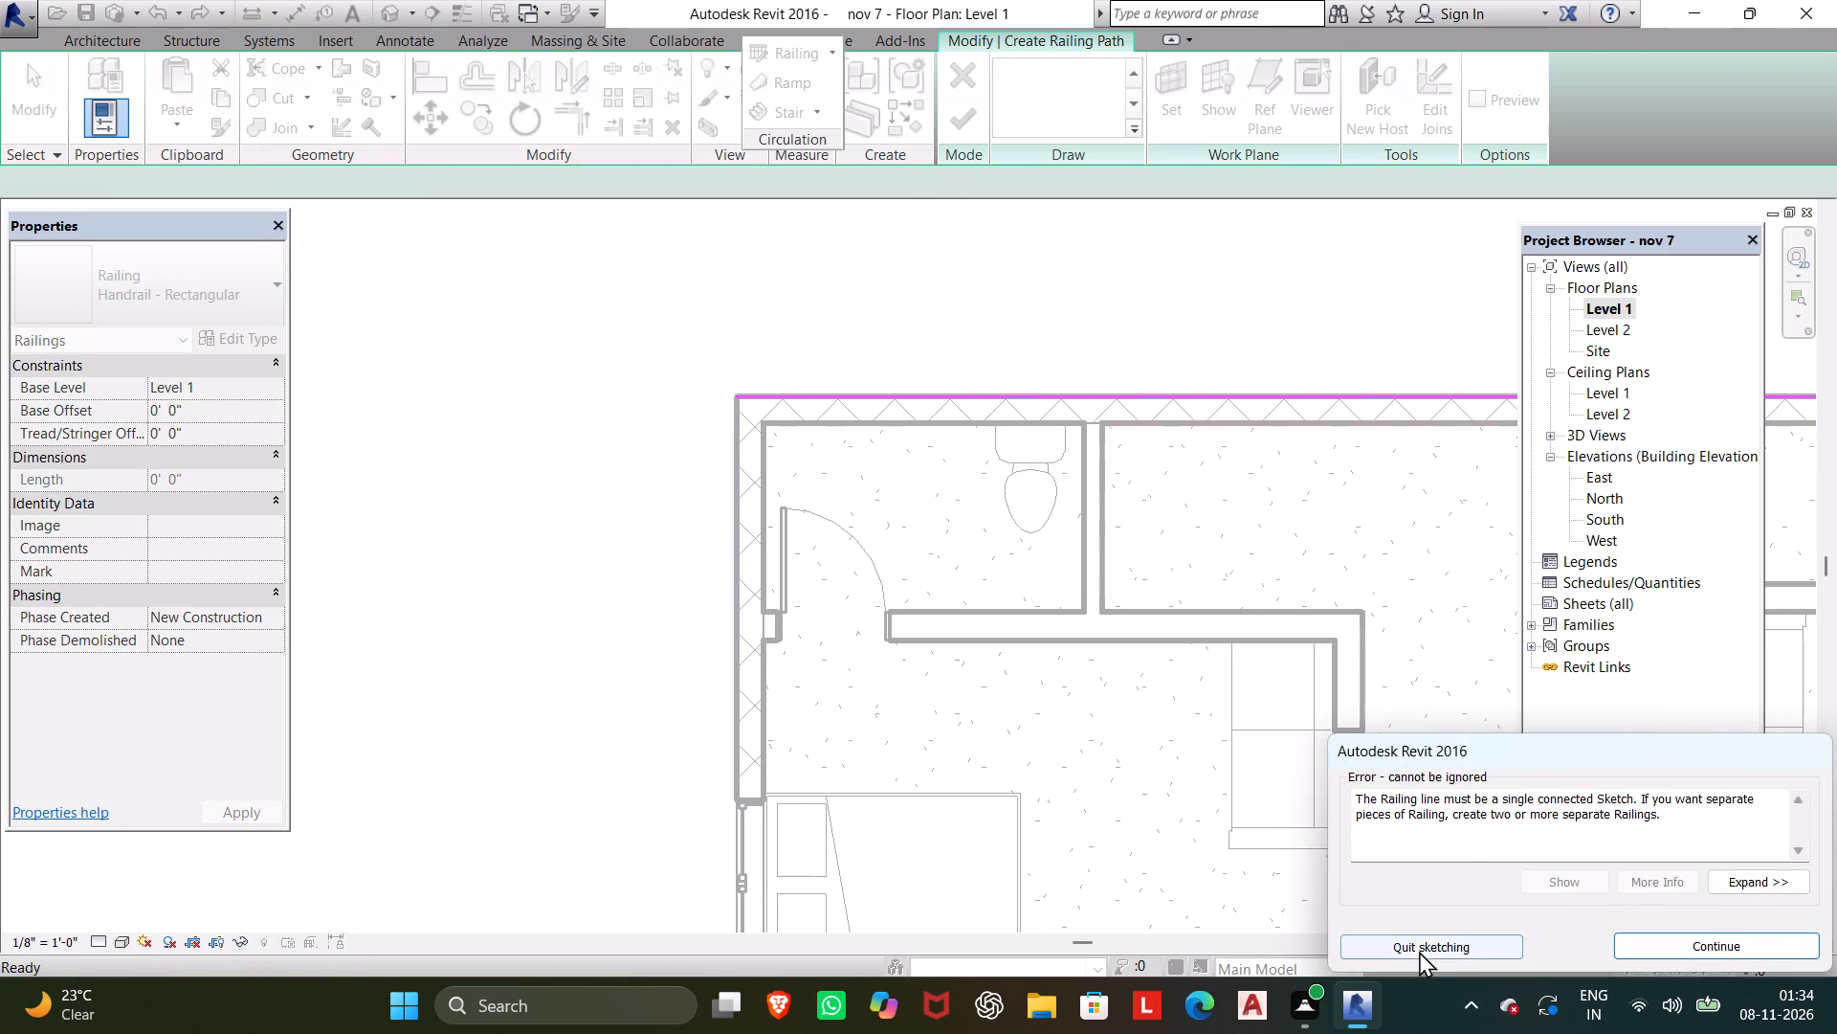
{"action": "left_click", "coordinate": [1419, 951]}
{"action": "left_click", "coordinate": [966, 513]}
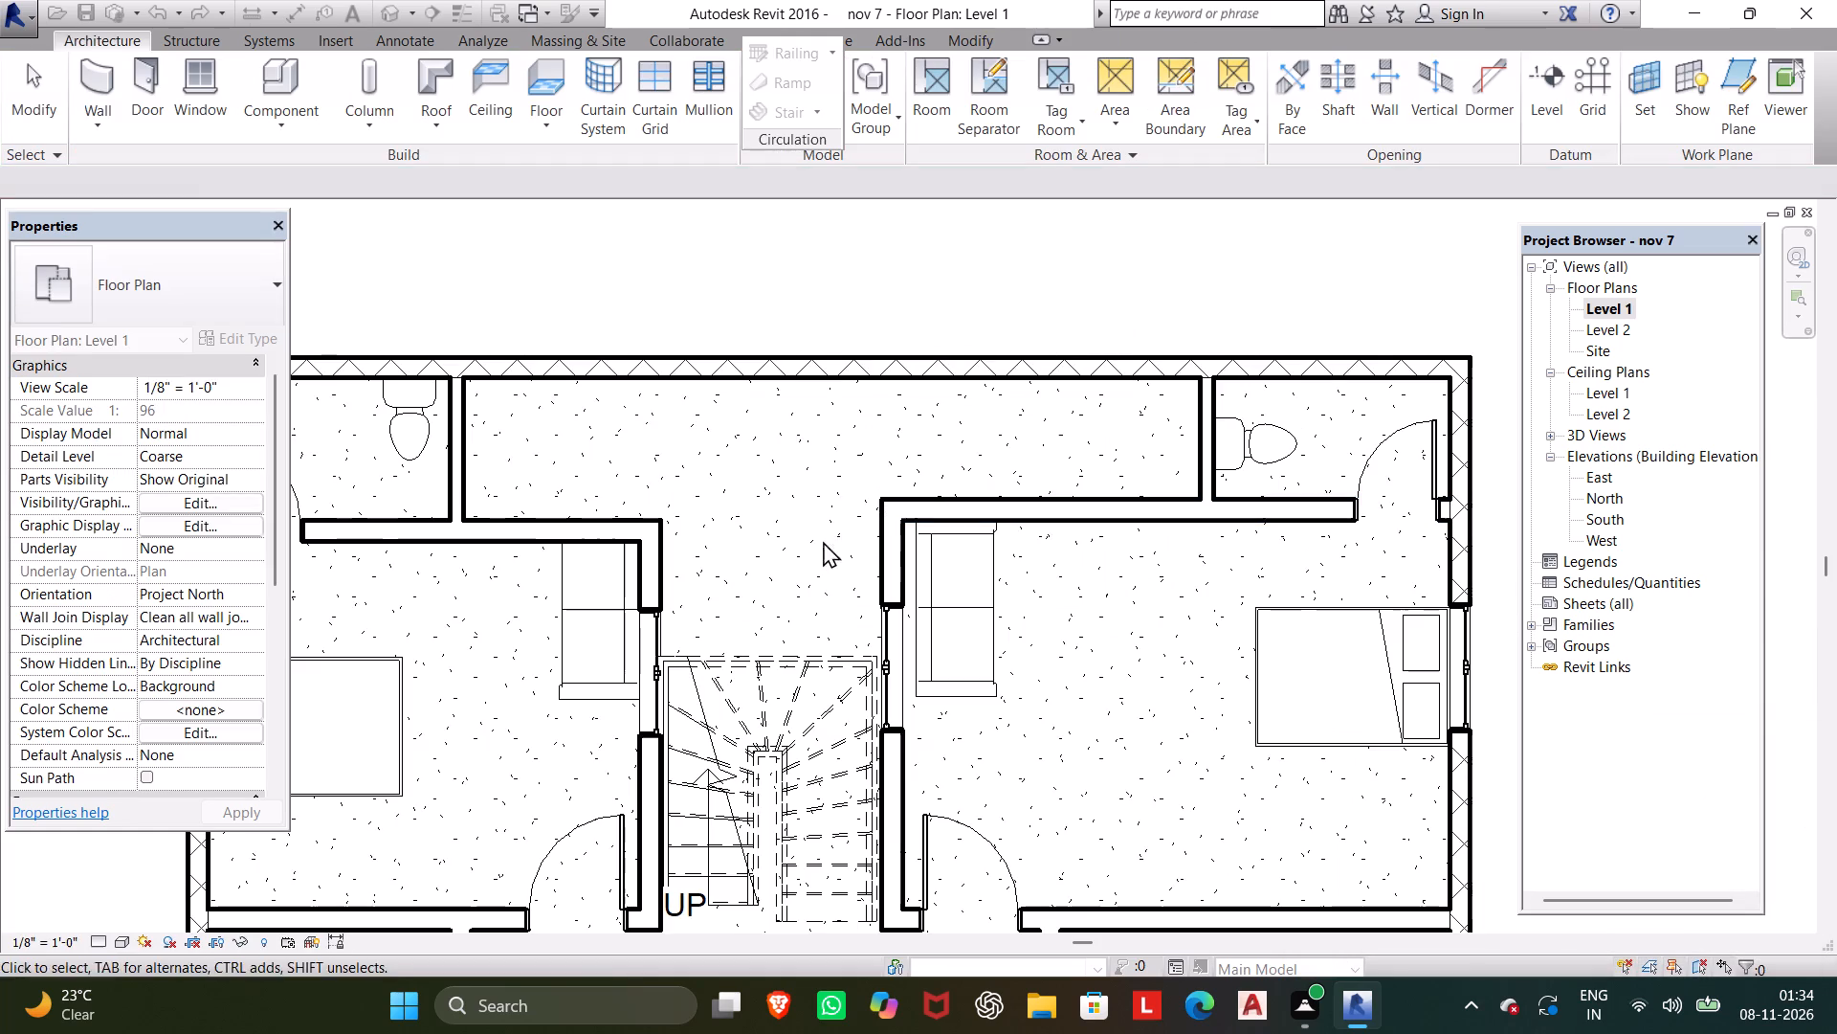
Examine the roof, stair opening and outer walls from several sides in the default 3D view.
{"action": "left_click", "coordinate": [390, 16]}
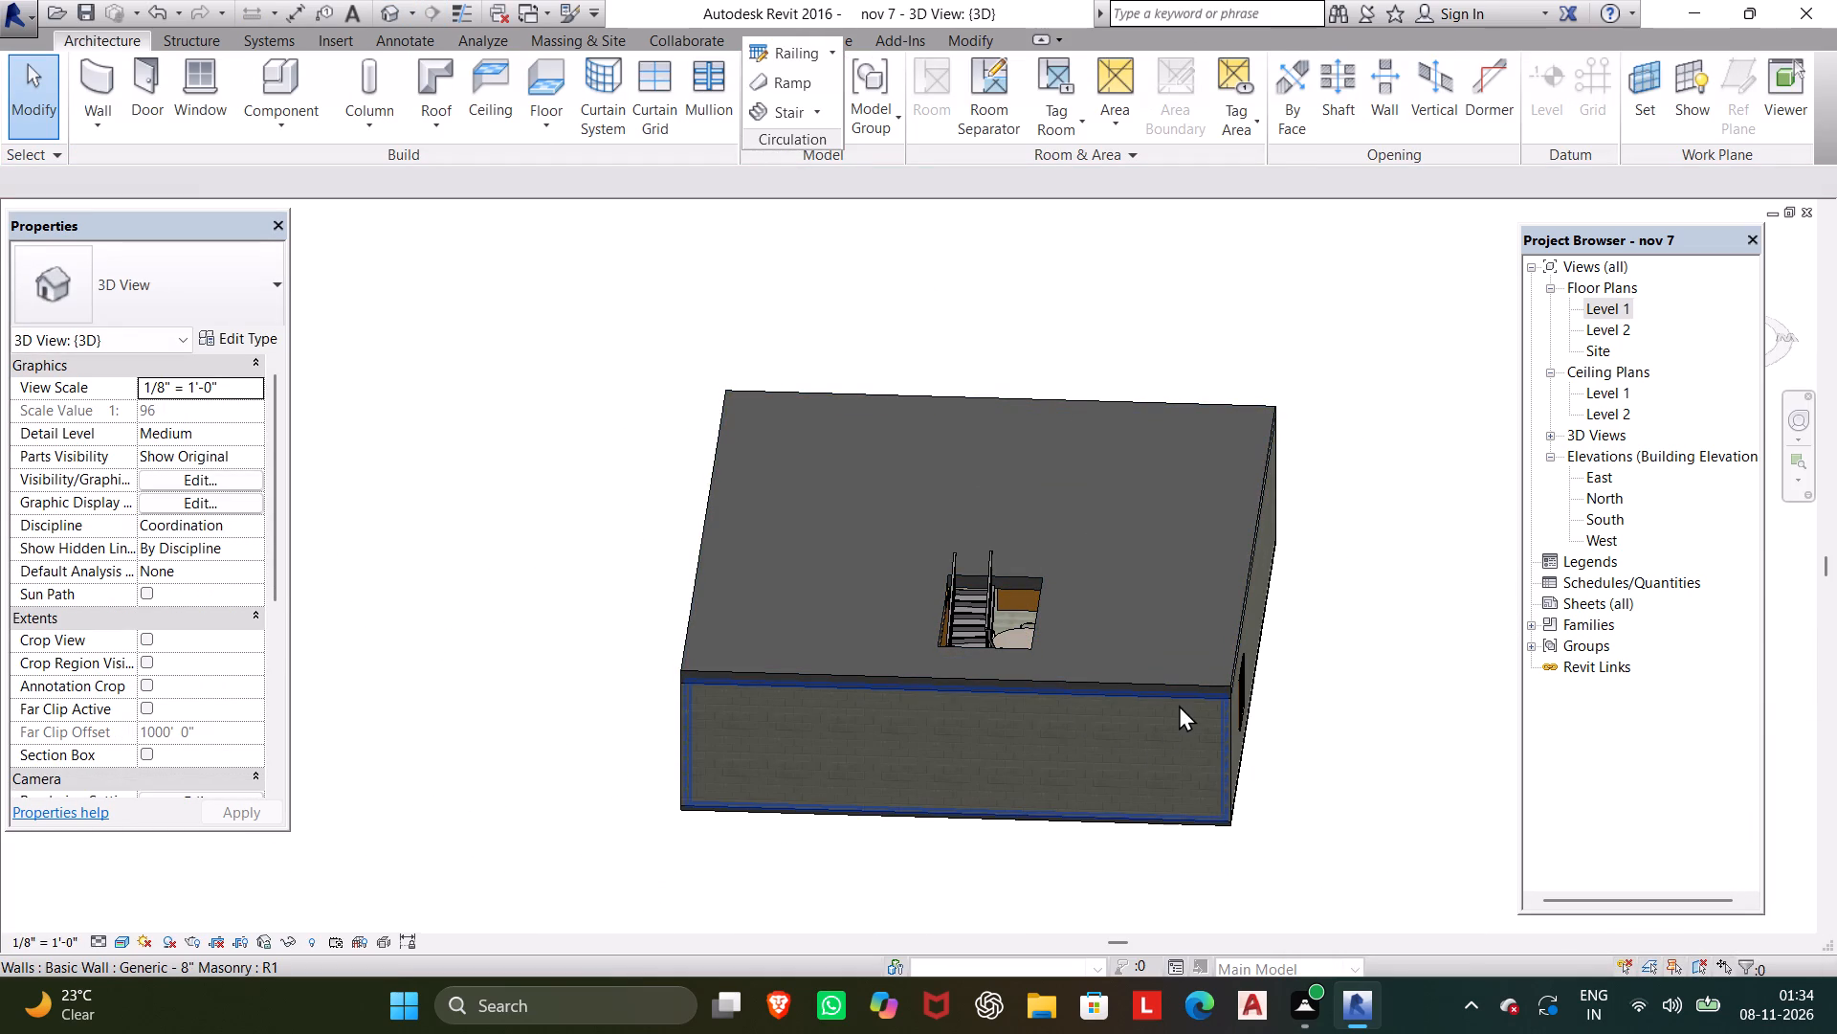
{"action": "middle_click_drag", "start_coordinate": [1189, 694], "coordinate": [1113, 653], "text": "shift"}
{"action": "scroll", "coordinate": [1119, 658], "scroll_direction": "up", "scroll_amount": 1, "text": "shift"}
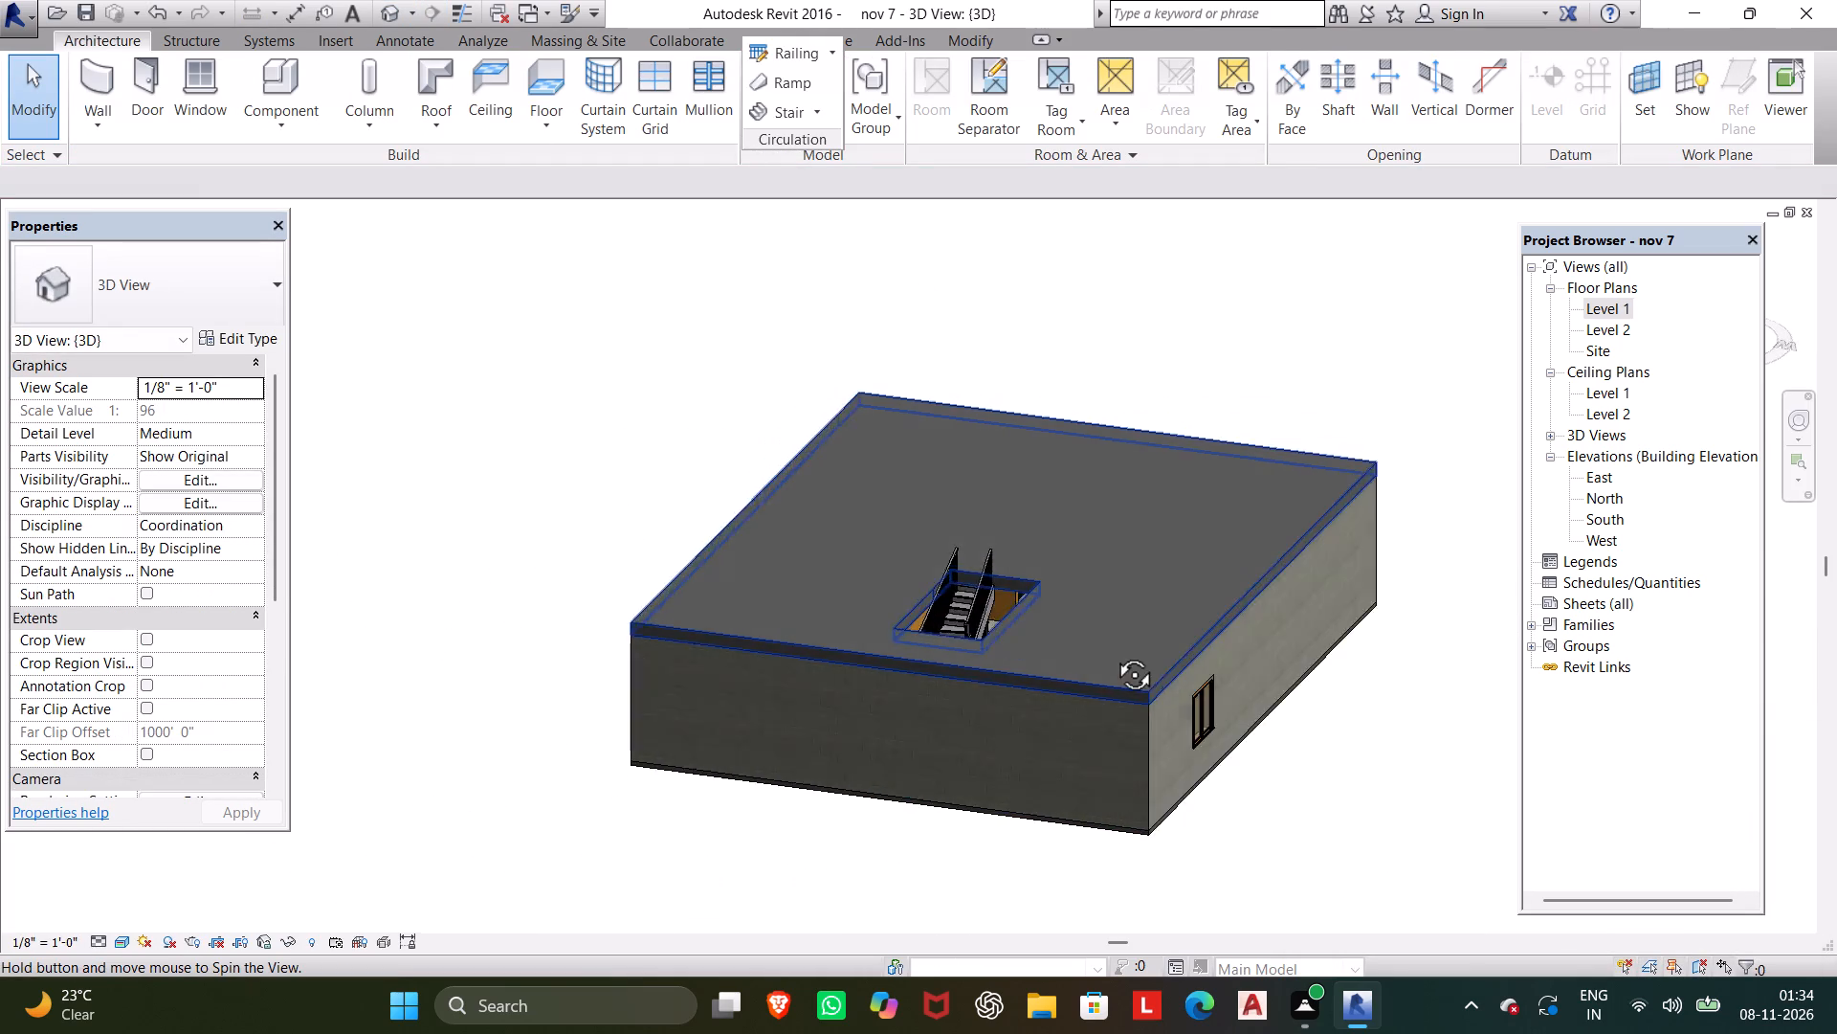
{"action": "middle_click_drag", "start_coordinate": [1113, 653], "coordinate": [1161, 801], "text": "shift"}
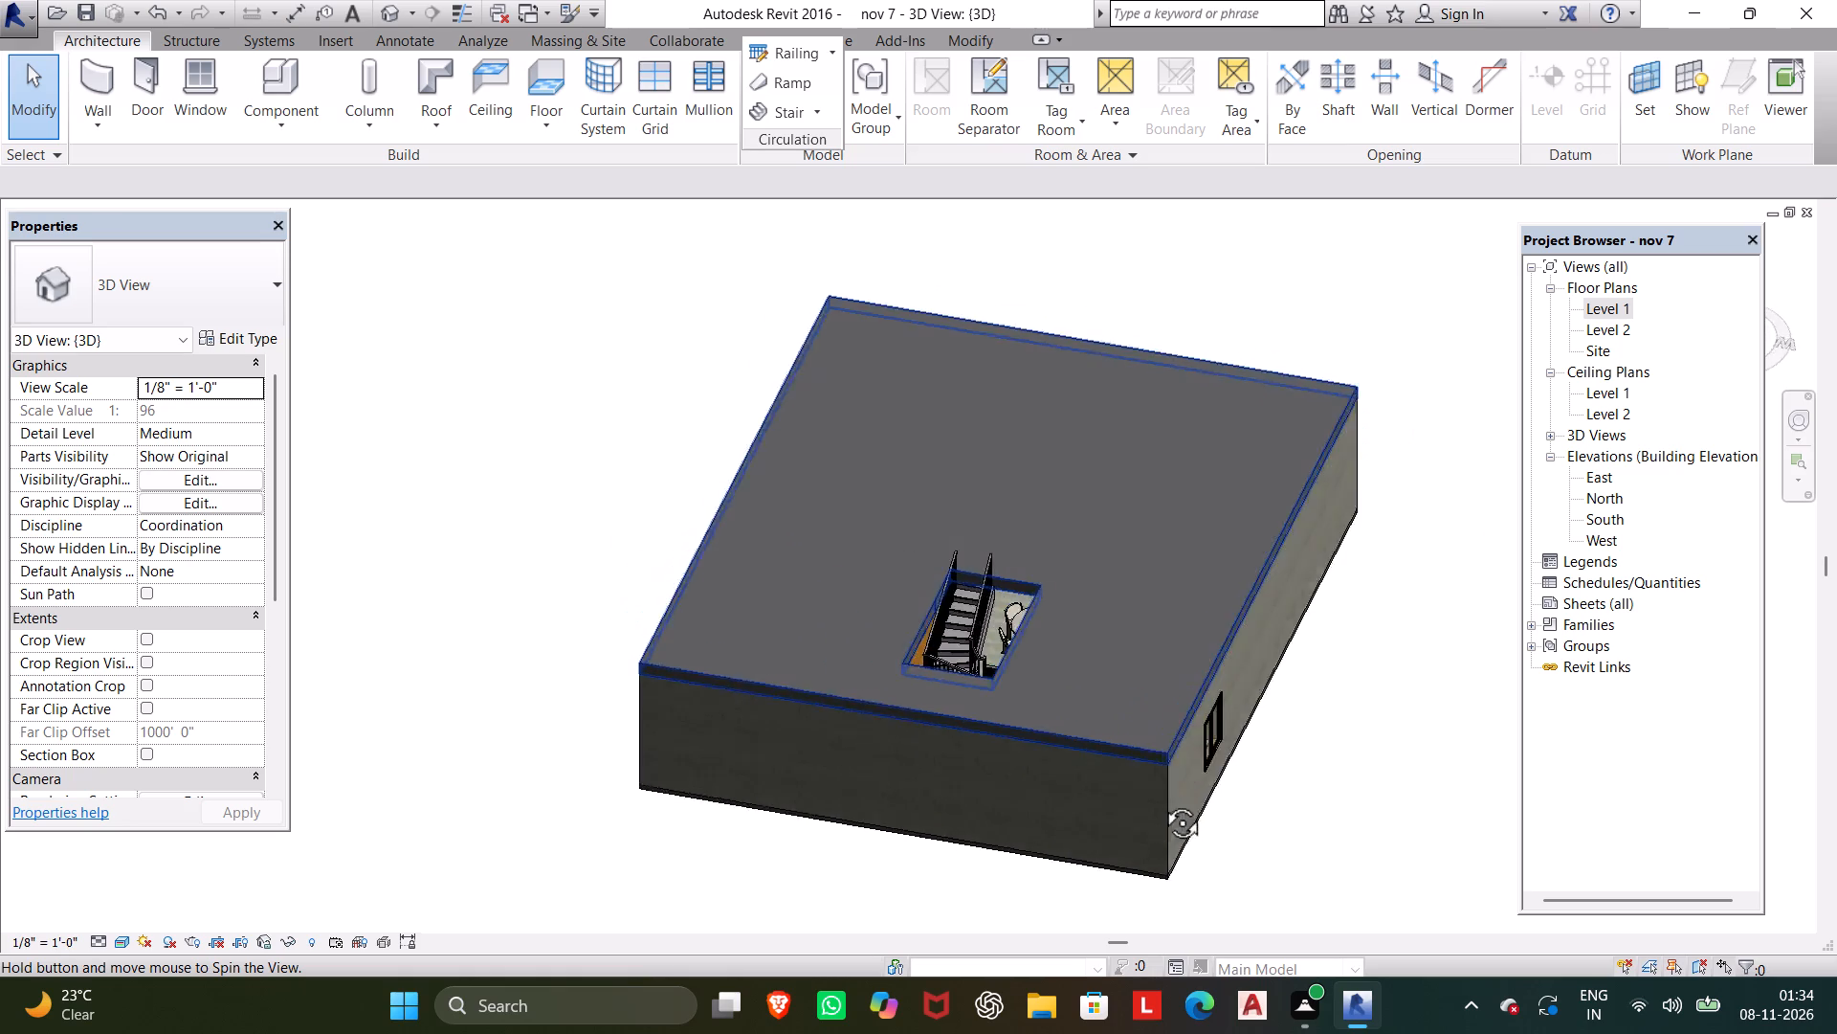
{"action": "middle_click_drag", "start_coordinate": [1161, 801], "coordinate": [1781, 756], "text": "shift"}
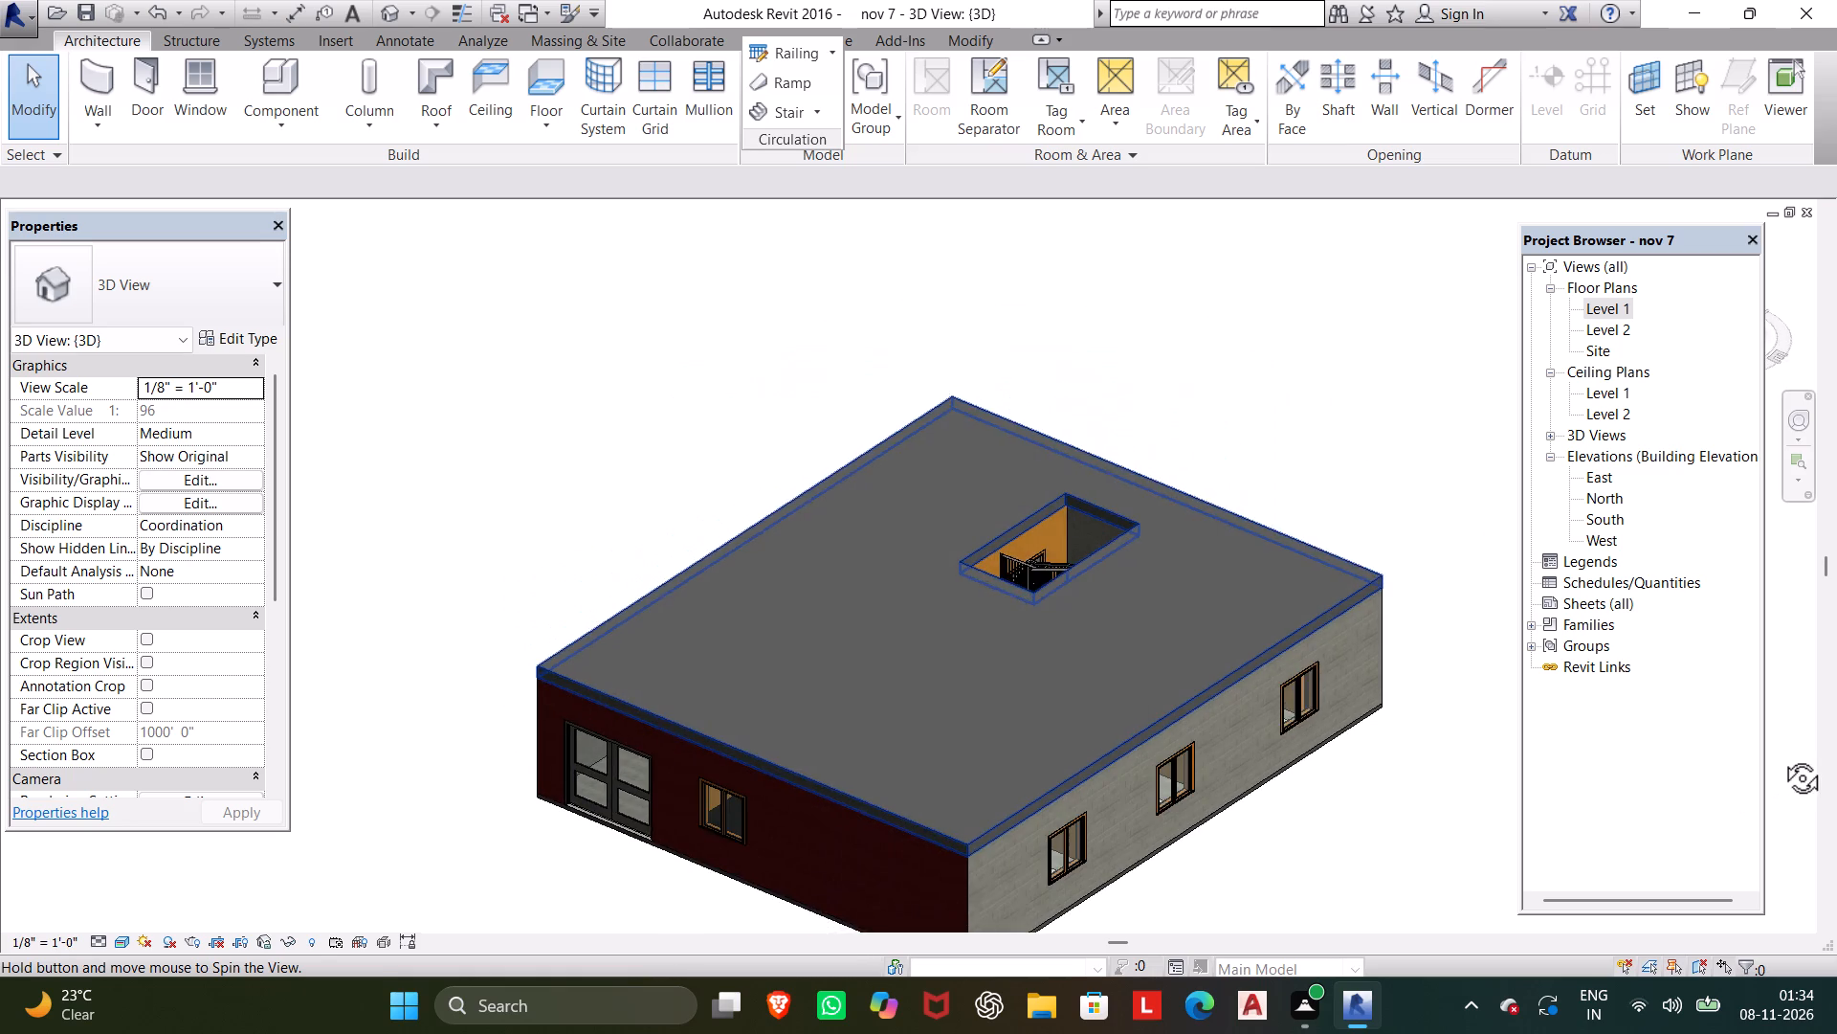
{"action": "middle_click_drag", "start_coordinate": [1781, 756], "coordinate": [1777, 747], "text": "shift"}
On the Level 1 floor plan, inspect the properties of the west and north outer walls.
{"action": "left_click", "coordinate": [1613, 310], "text": "shift"}
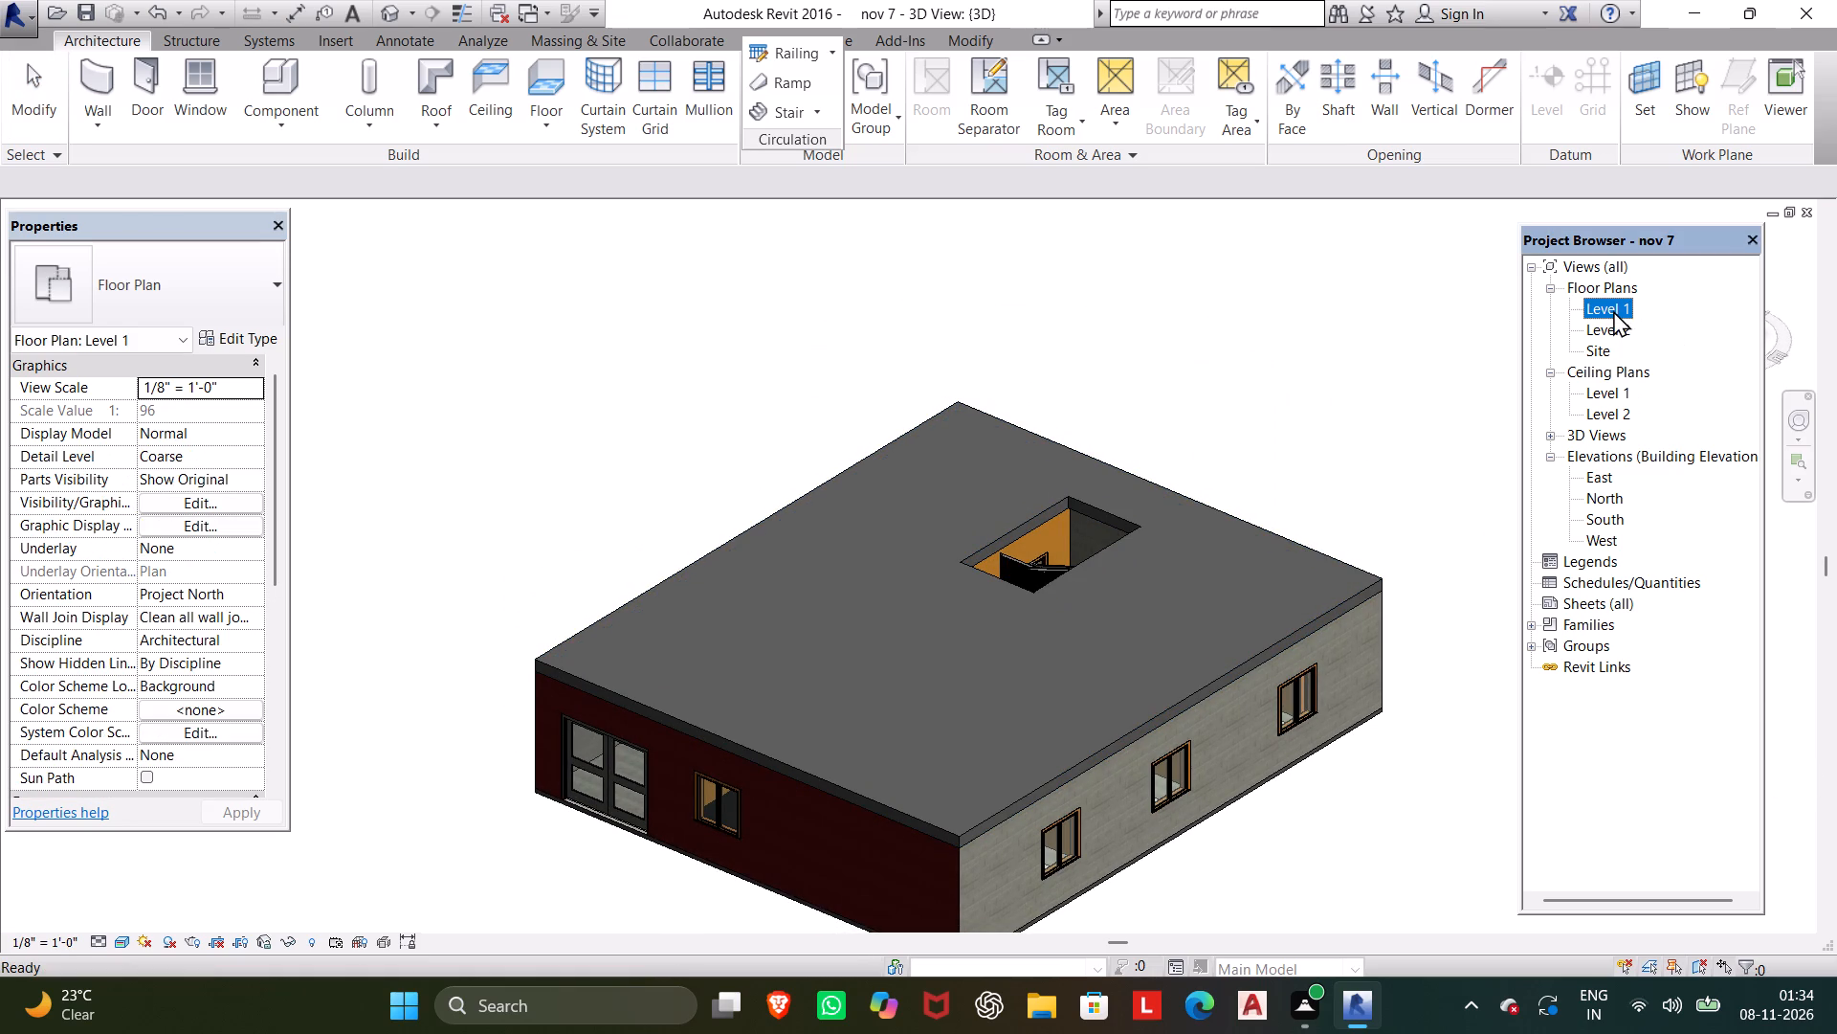
{"action": "double_click", "coordinate": [1613, 310], "text": "shift"}
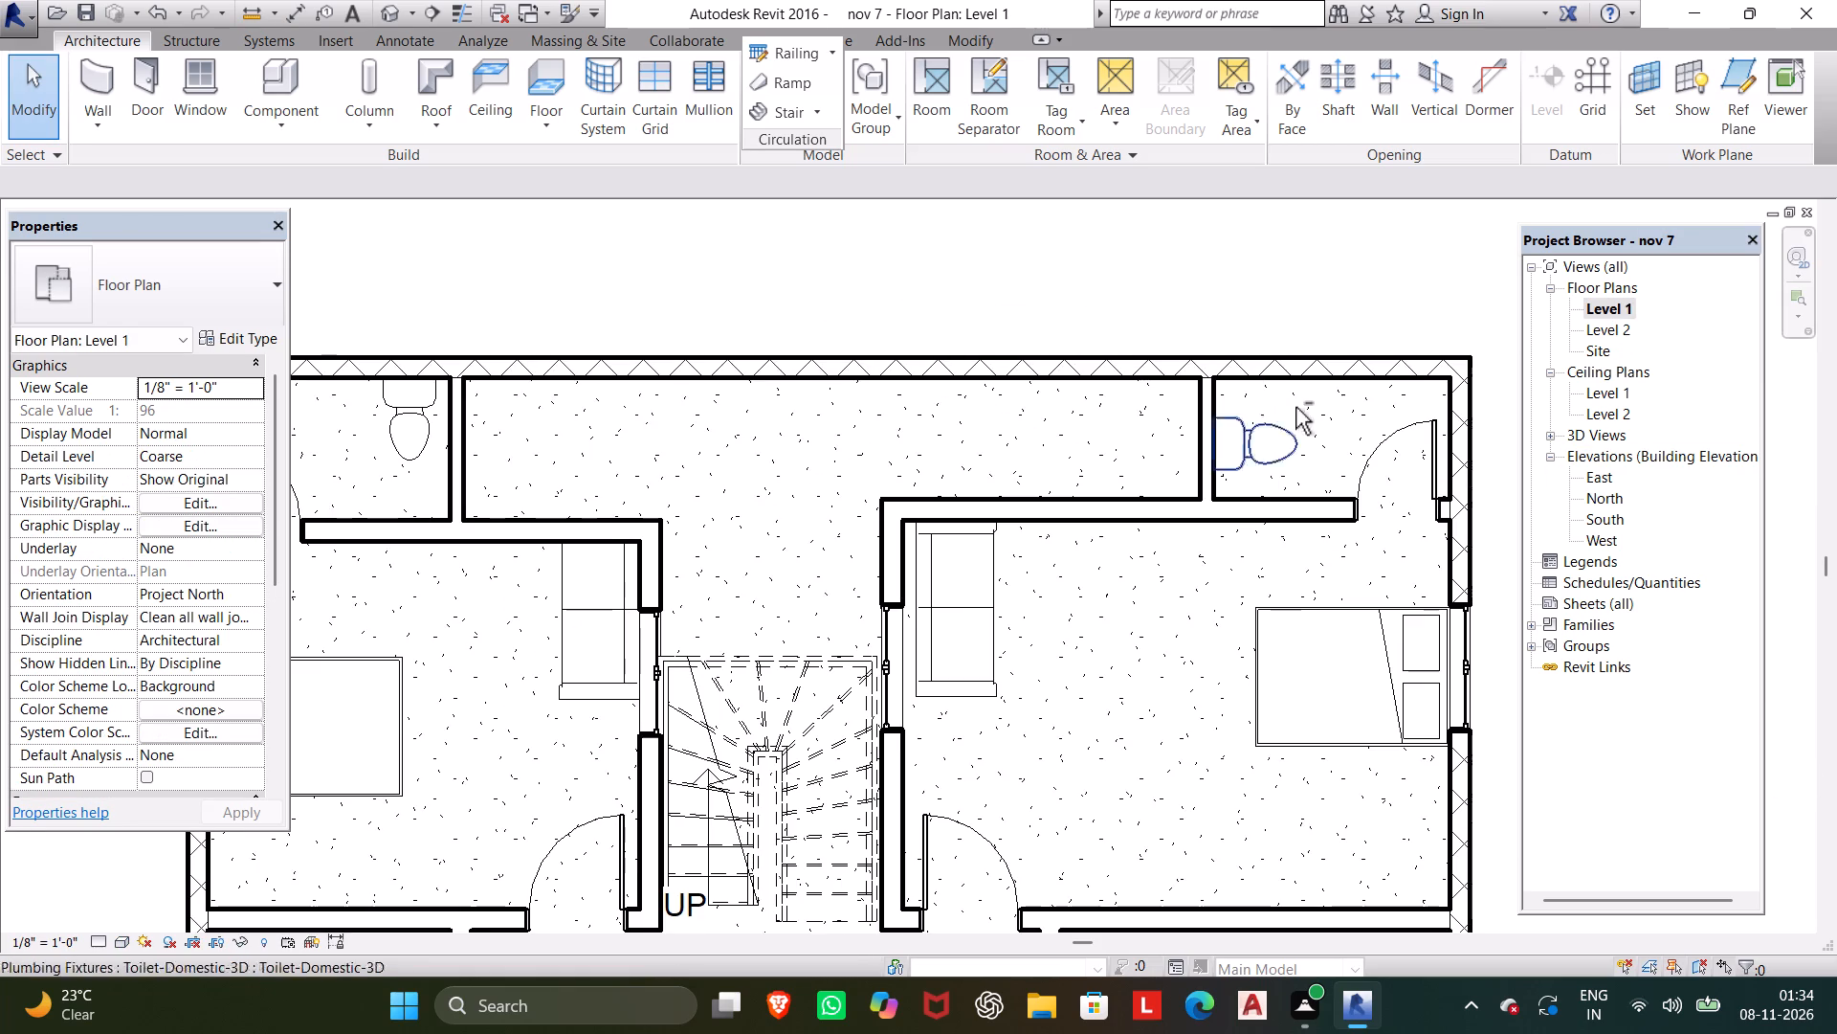
{"action": "scroll", "coordinate": [1277, 375], "scroll_direction": "down", "scroll_amount": 1, "text": "shift"}
{"action": "middle_click_drag", "start_coordinate": [1277, 375], "coordinate": [1391, 276], "text": "shift"}
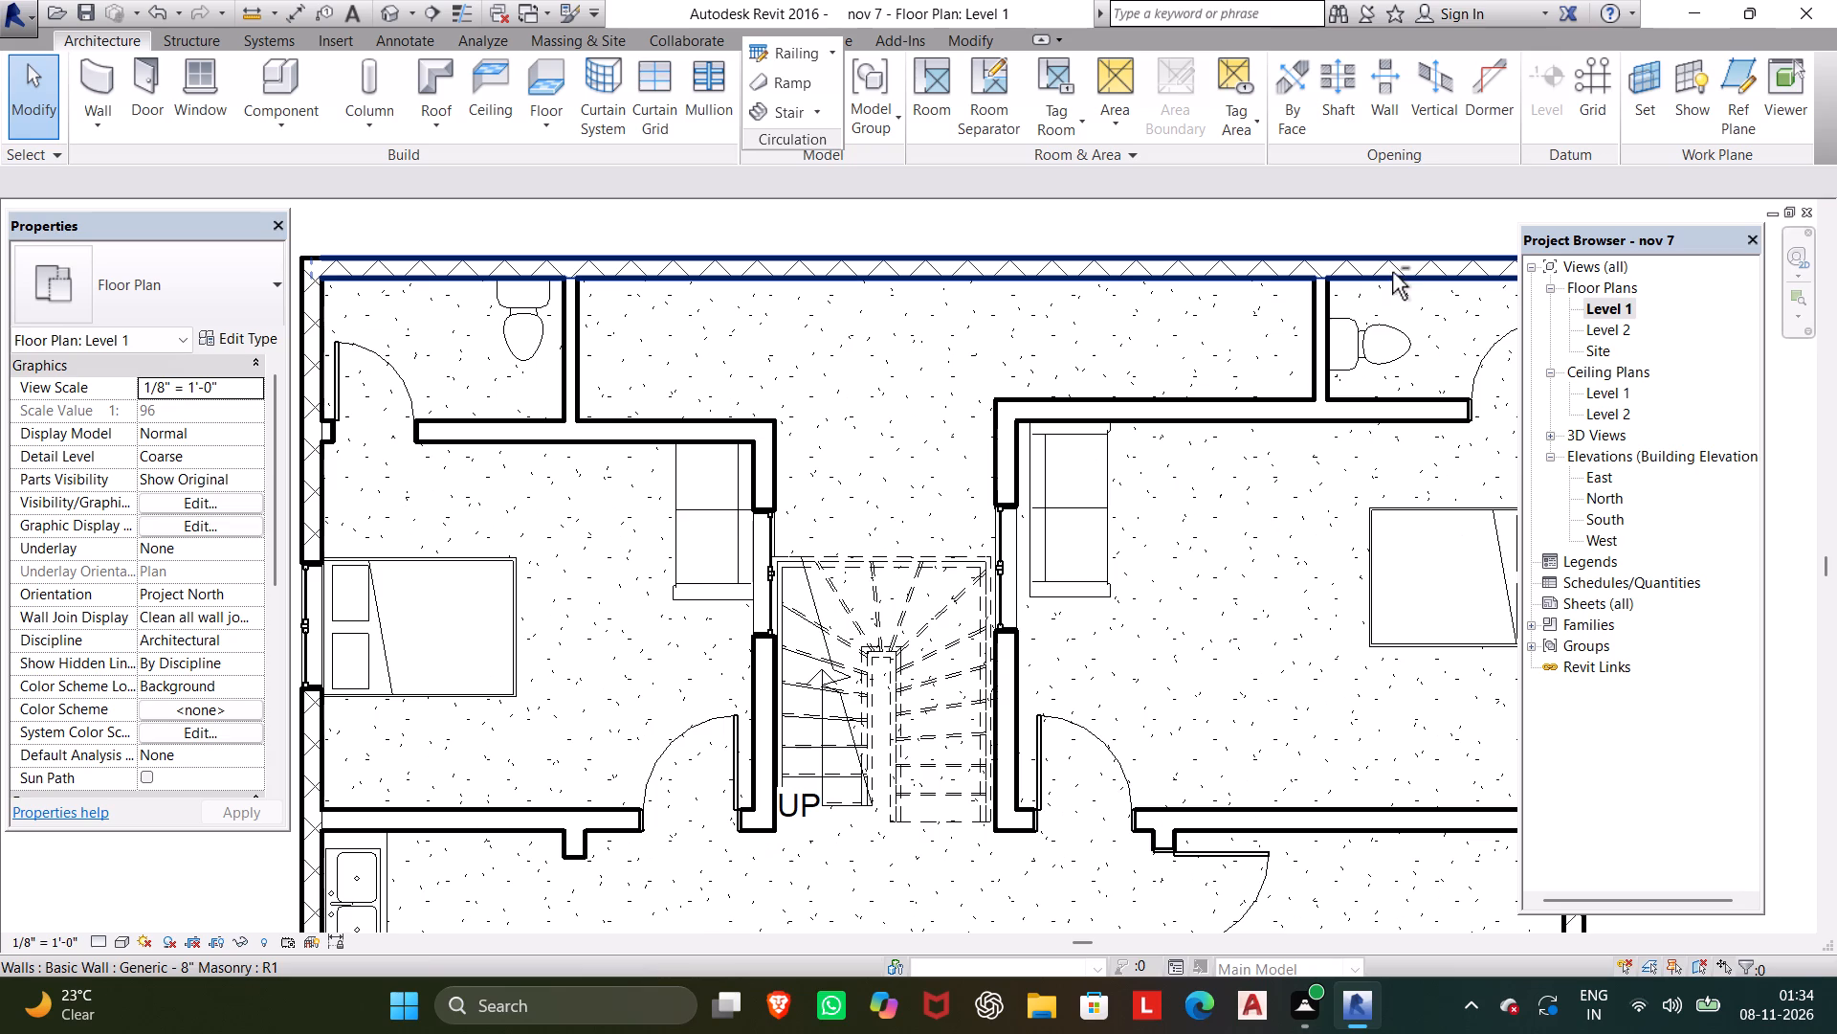
{"action": "left_click", "coordinate": [1350, 263], "text": "shift"}
{"action": "left_click", "coordinate": [1328, 269], "text": "shift"}
{"action": "scroll", "coordinate": [1349, 281], "scroll_direction": "down", "scroll_amount": 2, "text": "shift"}
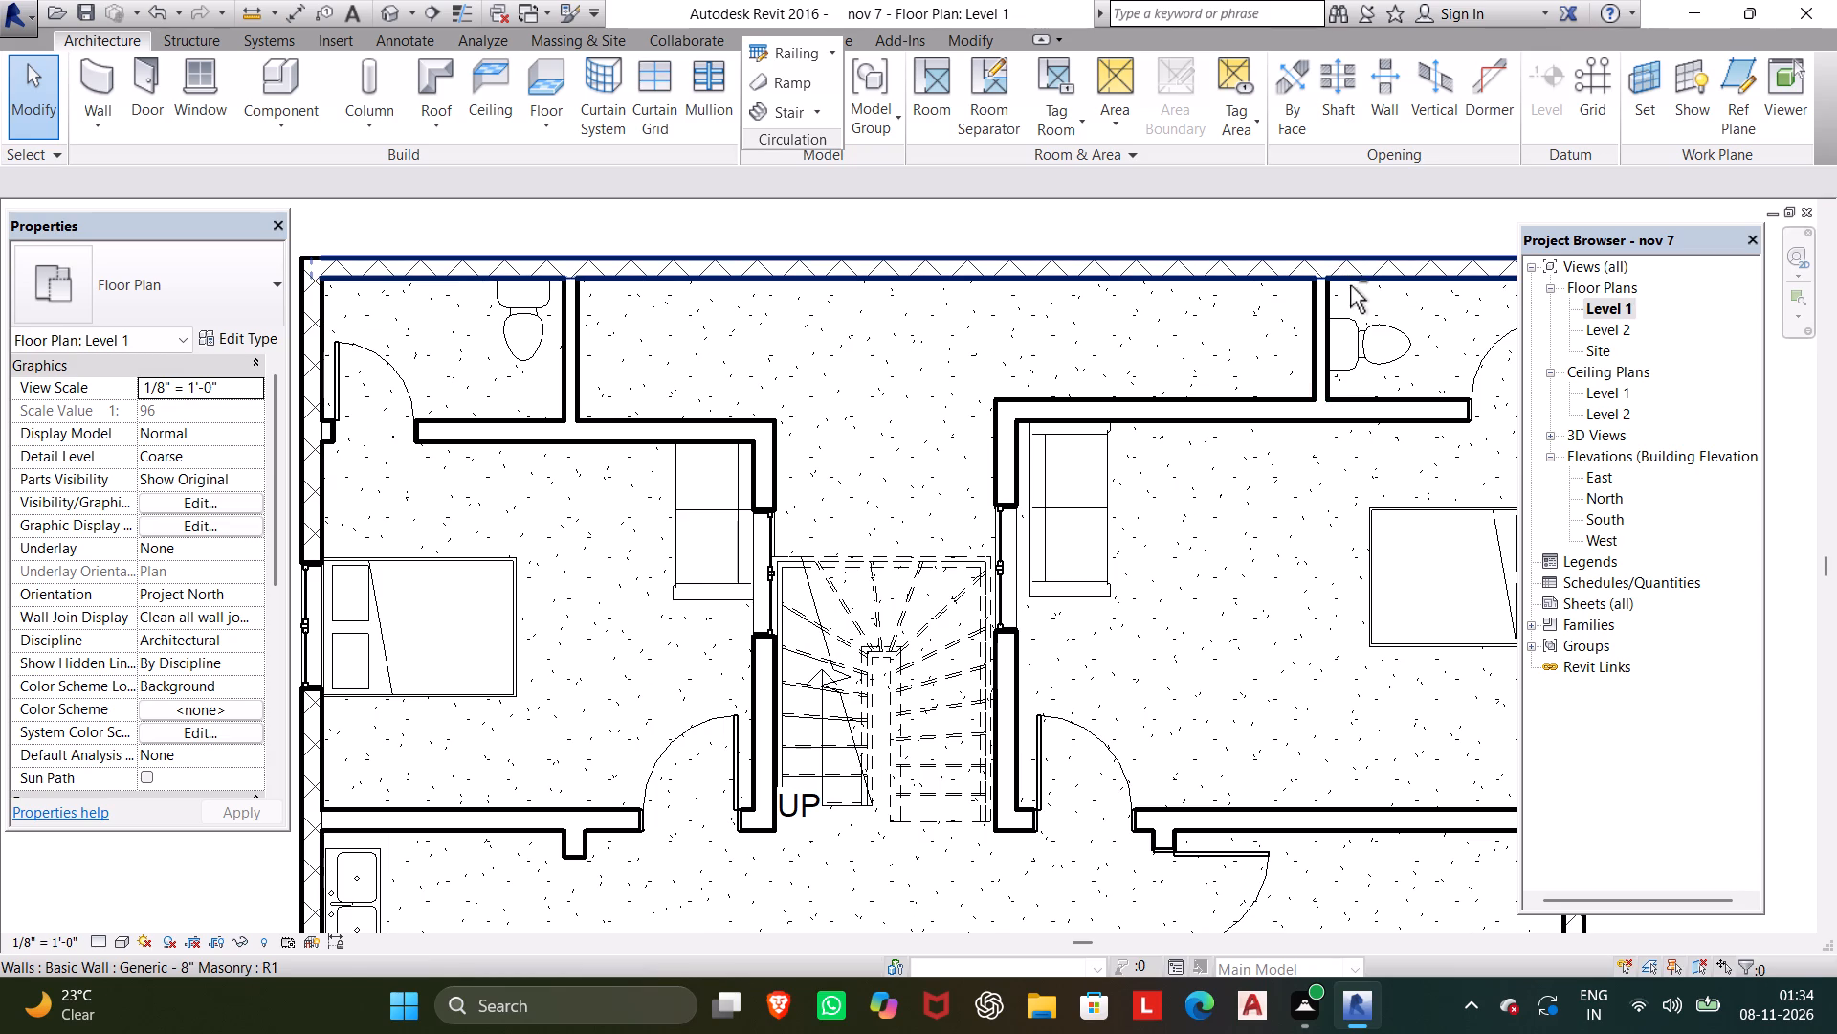
{"action": "scroll", "coordinate": [1350, 285], "scroll_direction": "down", "scroll_amount": 4, "text": "shift"}
{"action": "middle_click_drag", "start_coordinate": [1332, 301], "coordinate": [1283, 224]}
{"action": "scroll", "coordinate": [1304, 221], "scroll_direction": "down", "scroll_amount": 4}
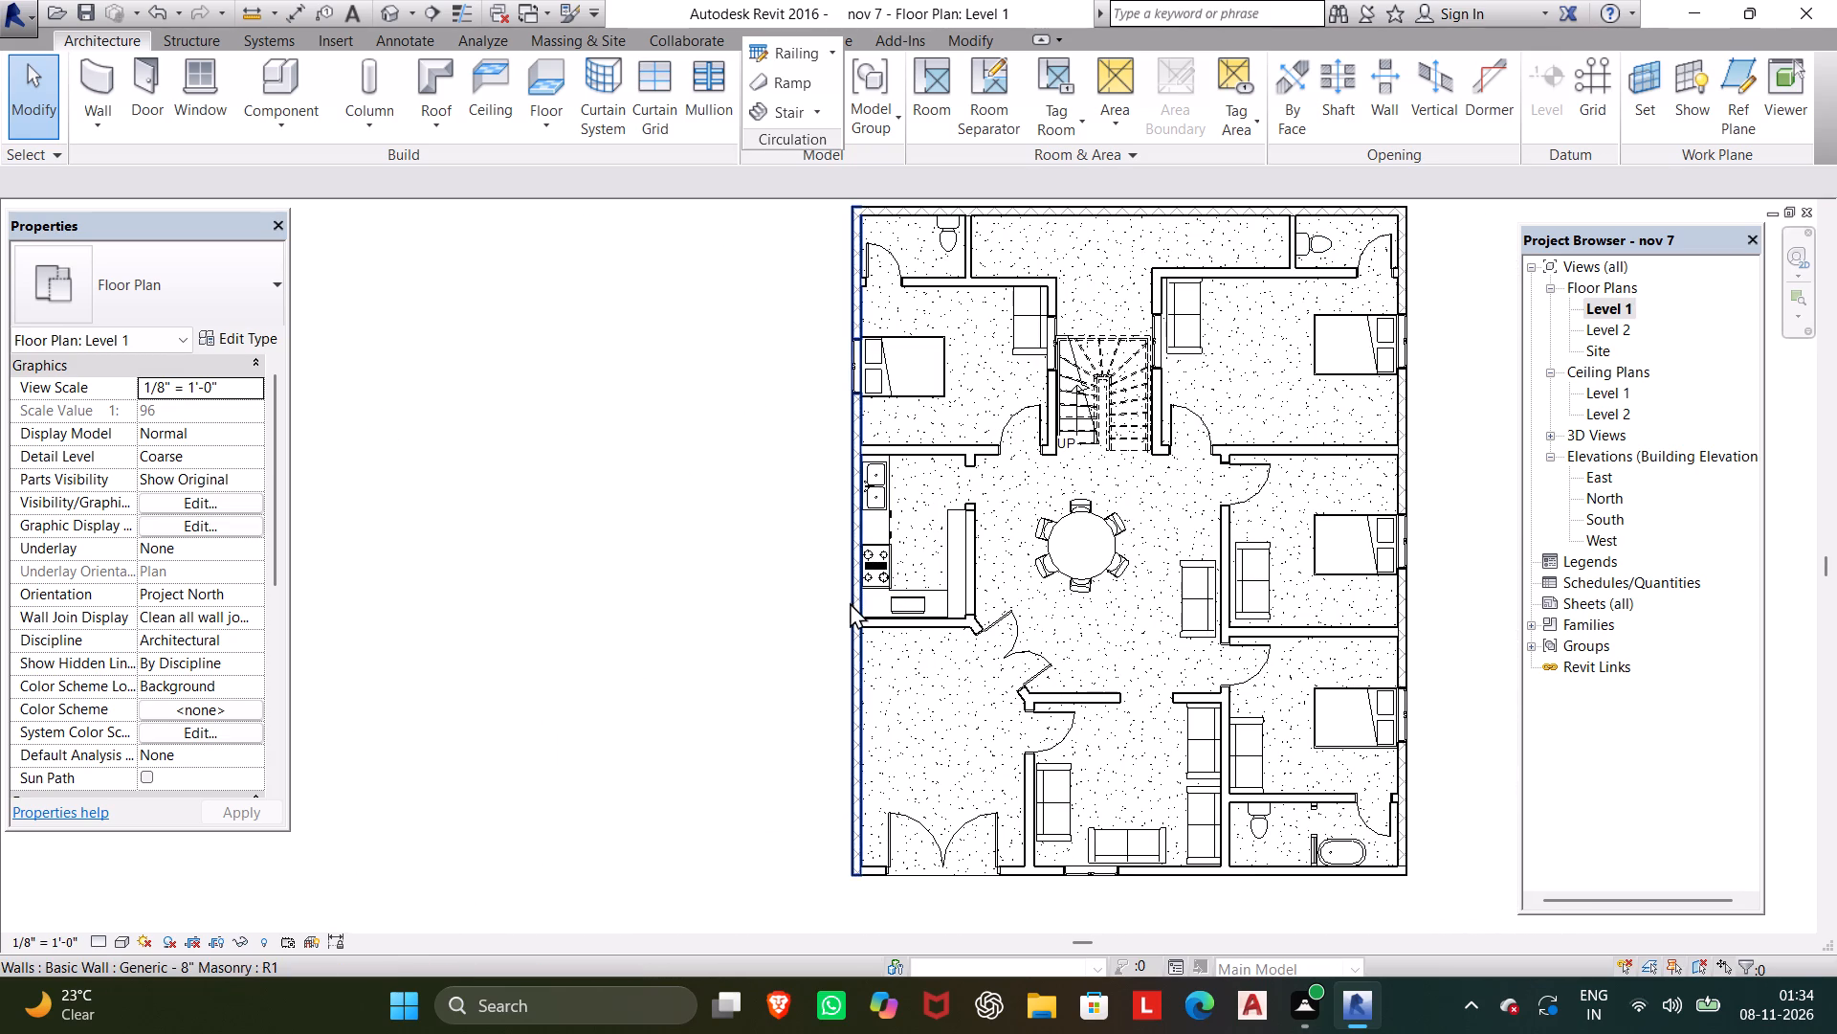
{"action": "left_click", "coordinate": [856, 678]}
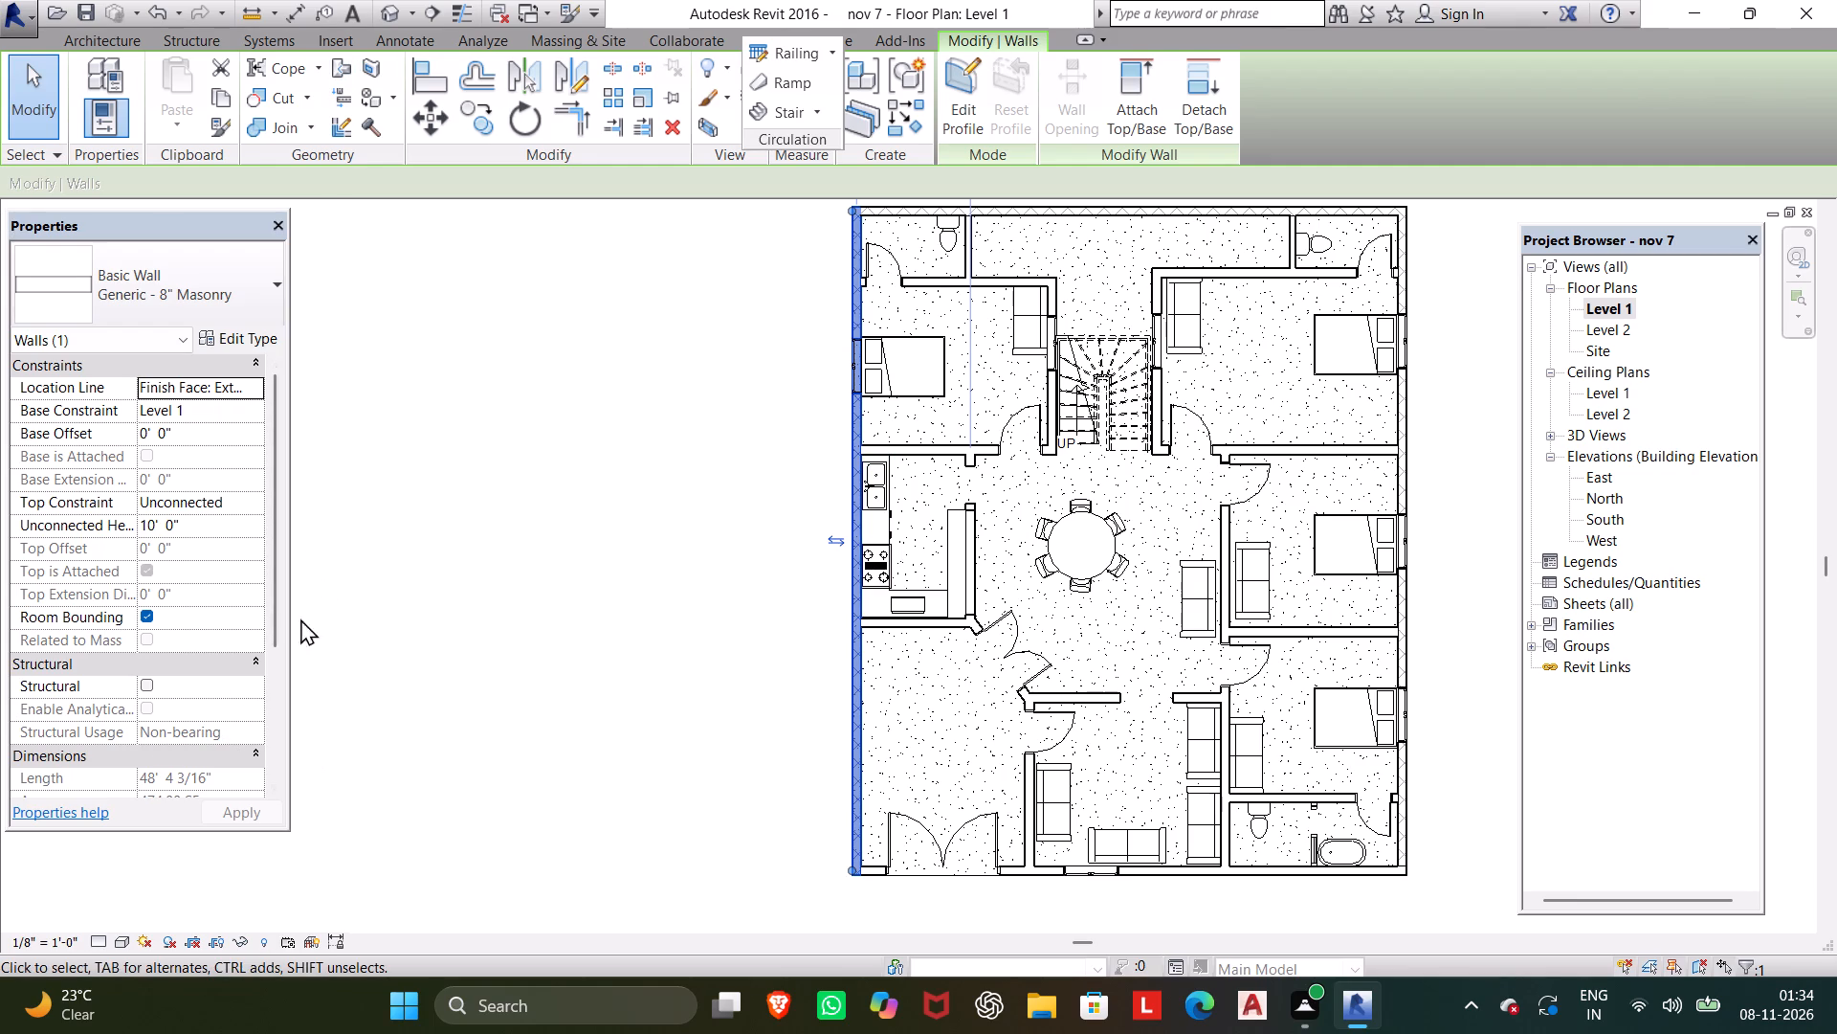
{"action": "scroll", "coordinate": [164, 712], "scroll_direction": "down", "scroll_amount": 3}
{"action": "scroll", "coordinate": [375, 720], "scroll_direction": "down", "scroll_amount": 1}
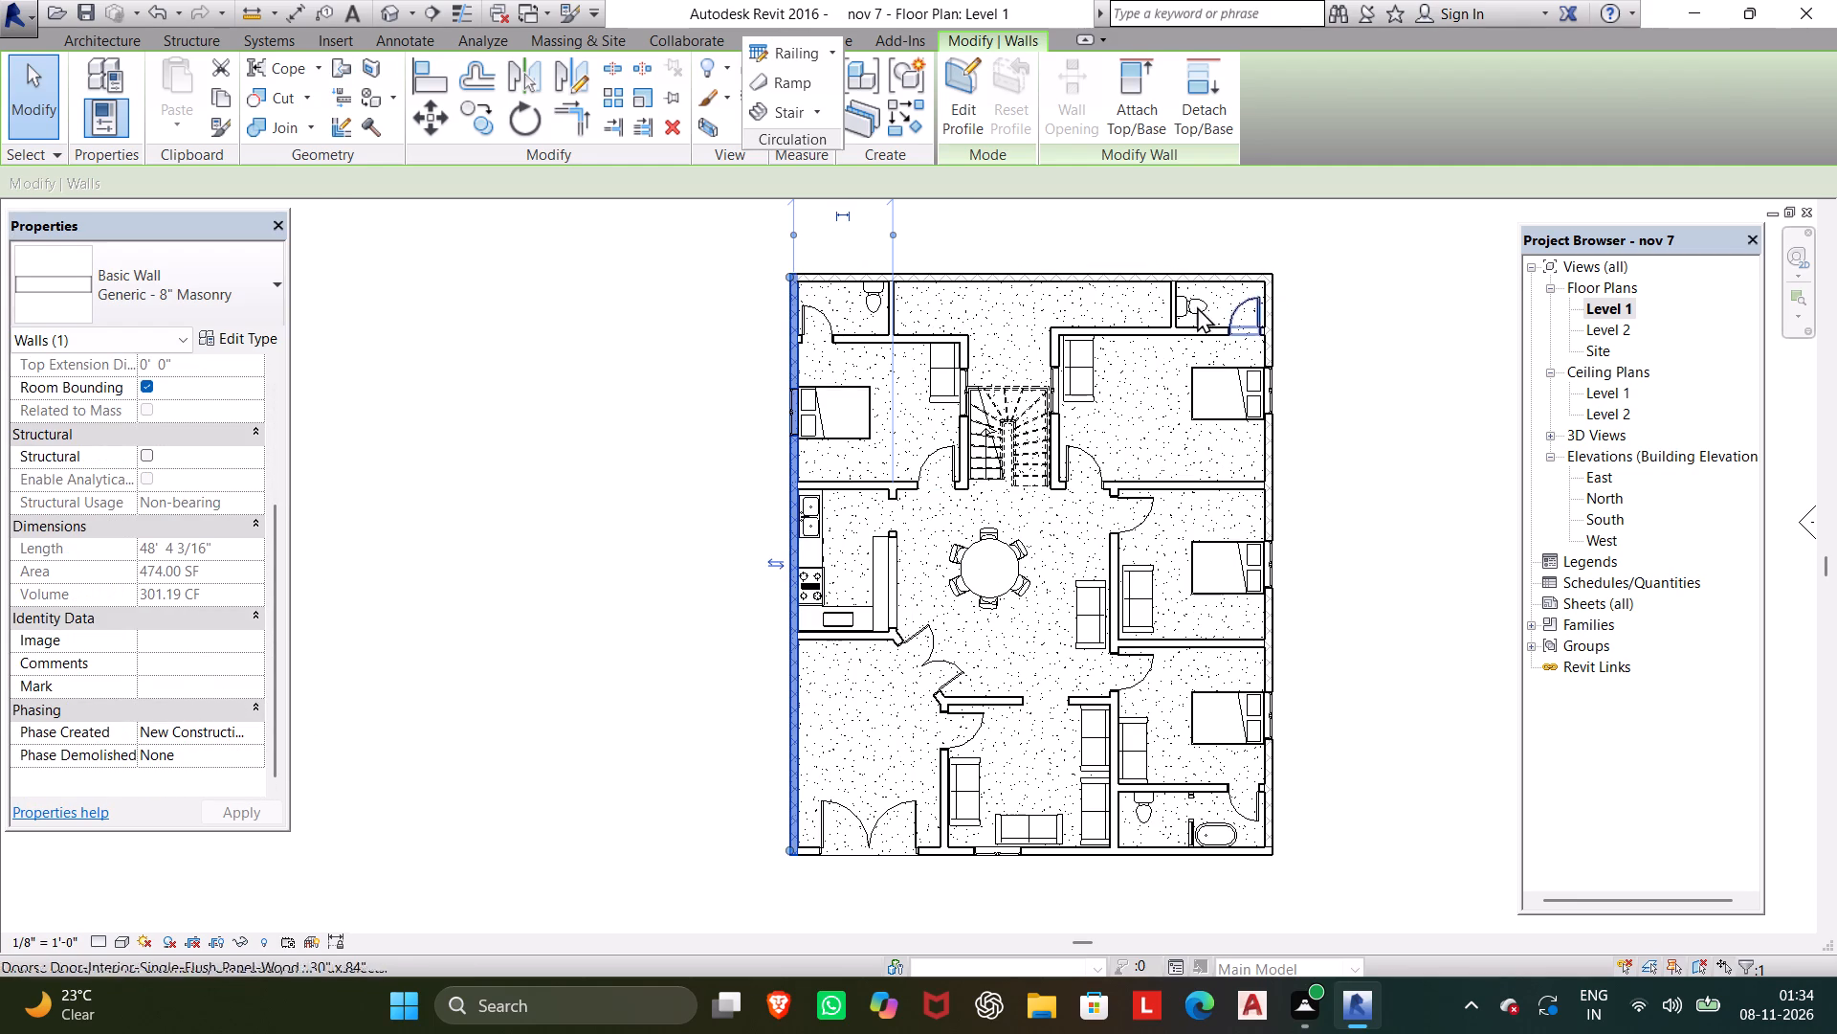
{"action": "left_click", "coordinate": [1102, 275]}
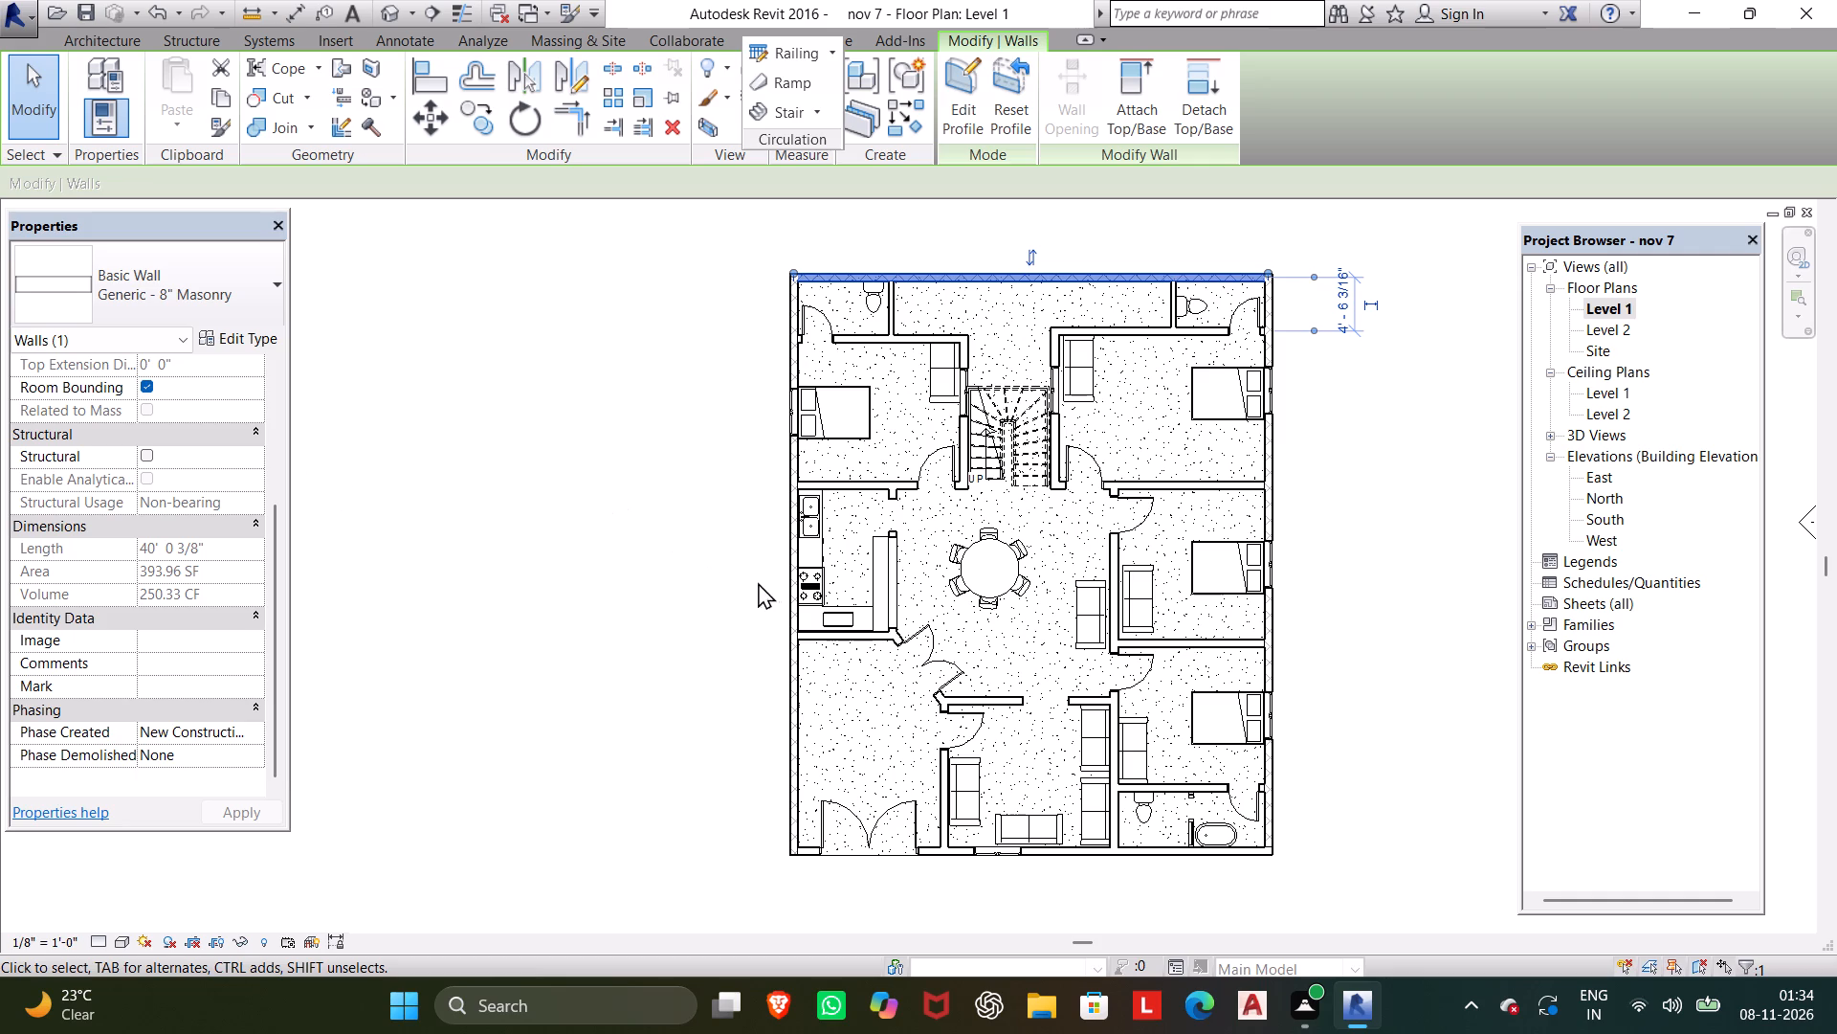
{"action": "left_click", "coordinate": [787, 651]}
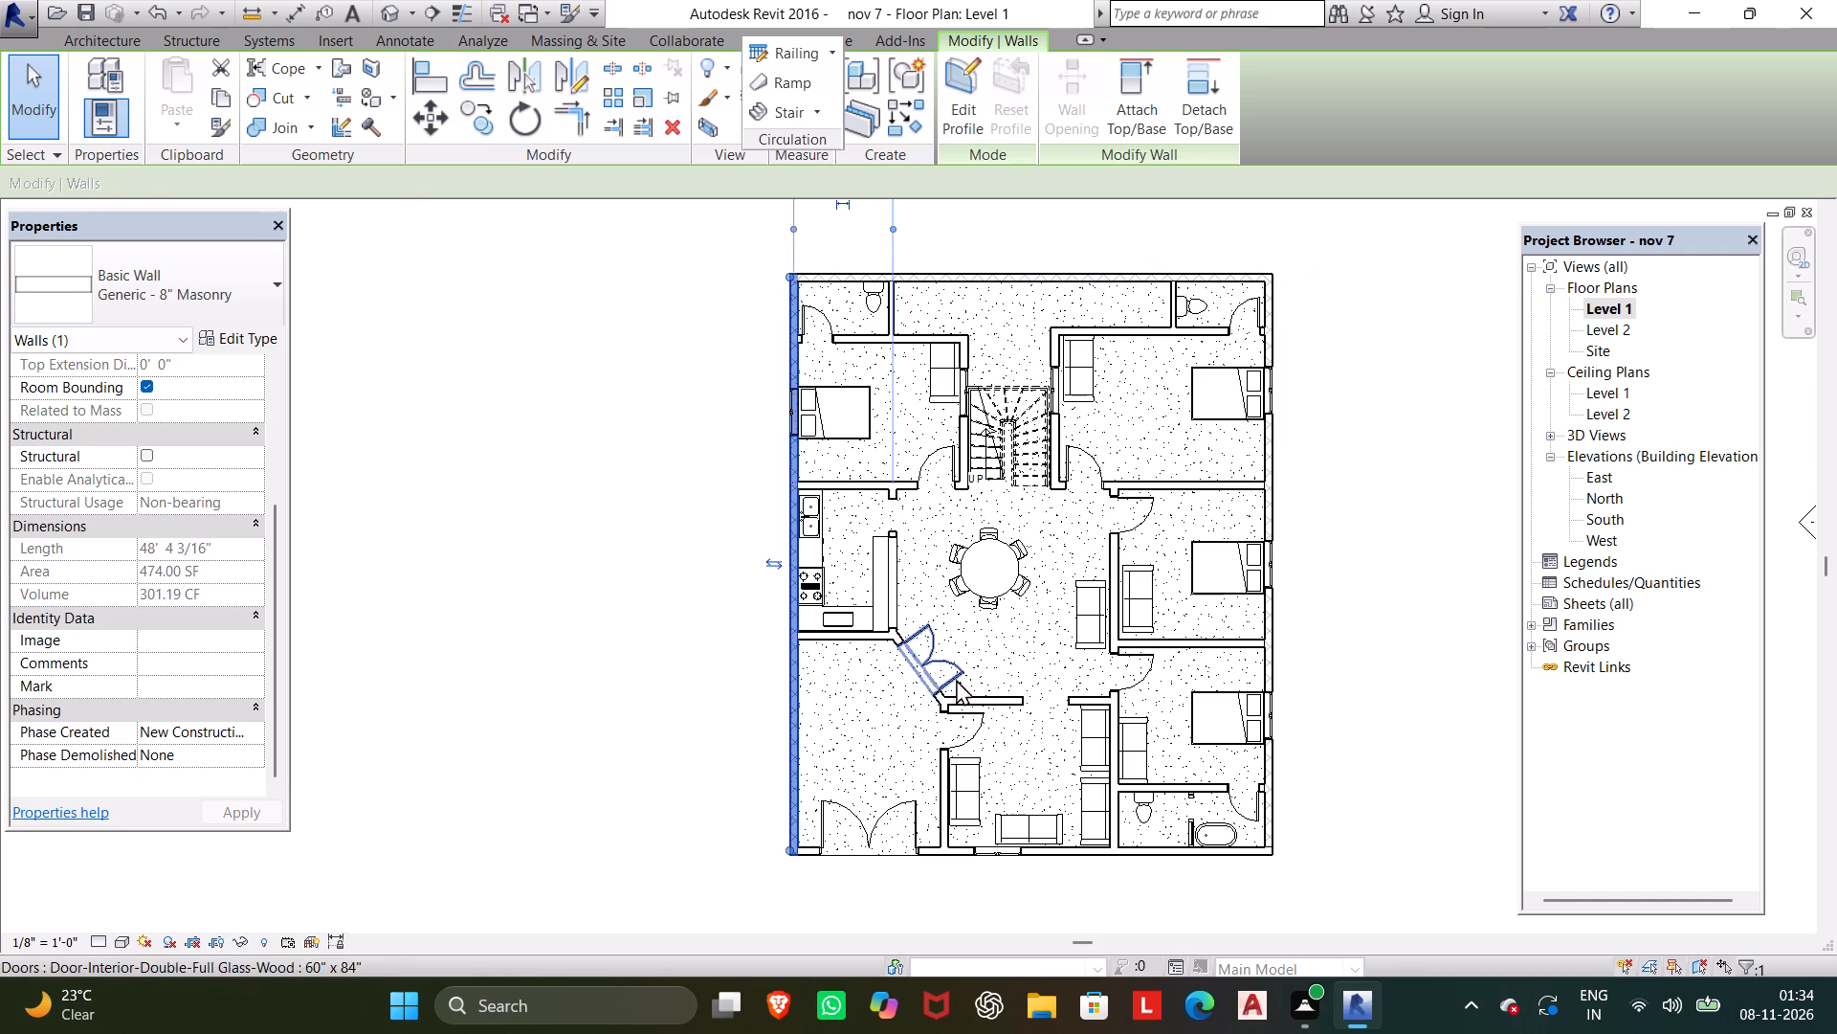
{"action": "left_click", "coordinate": [1636, 350]}
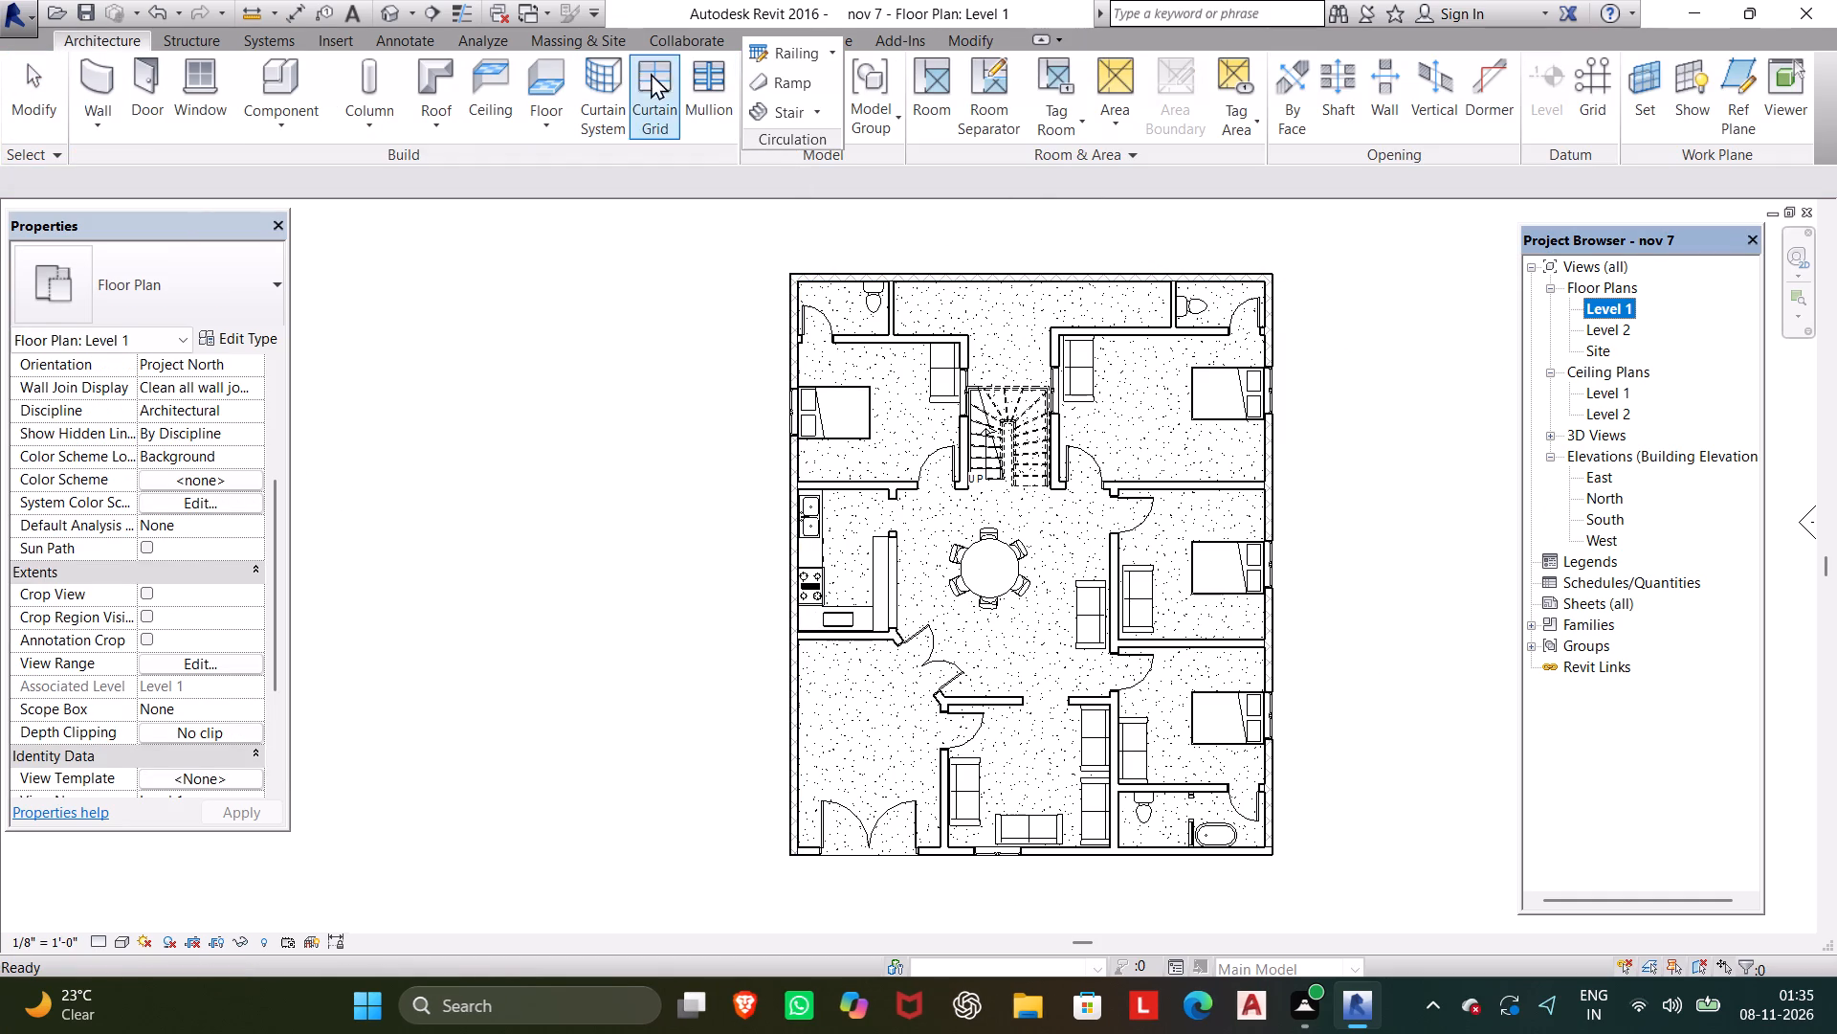
Create a Handrail - Rectangular railing on Level 1 with a rectangular path between the building's opposite outer corners, dismissing the pop-up card.
{"action": "left_click", "coordinate": [762, 54]}
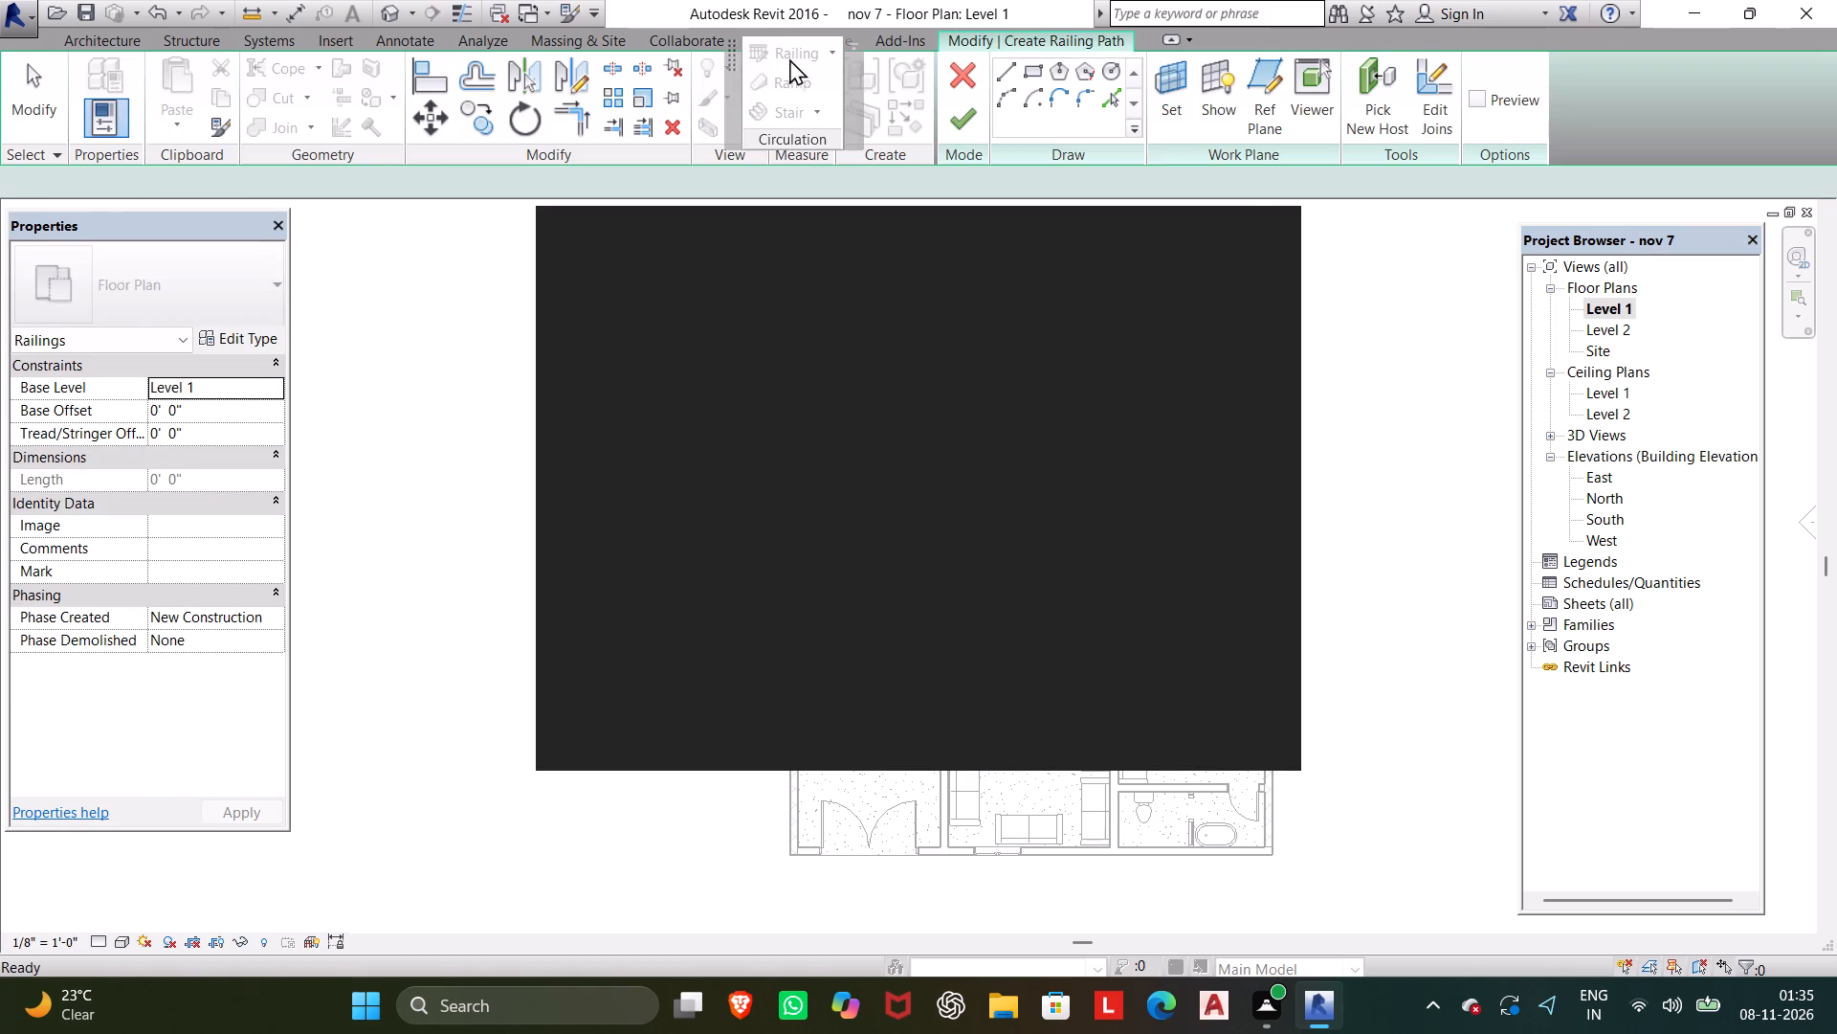
{"action": "left_click", "coordinate": [1040, 80]}
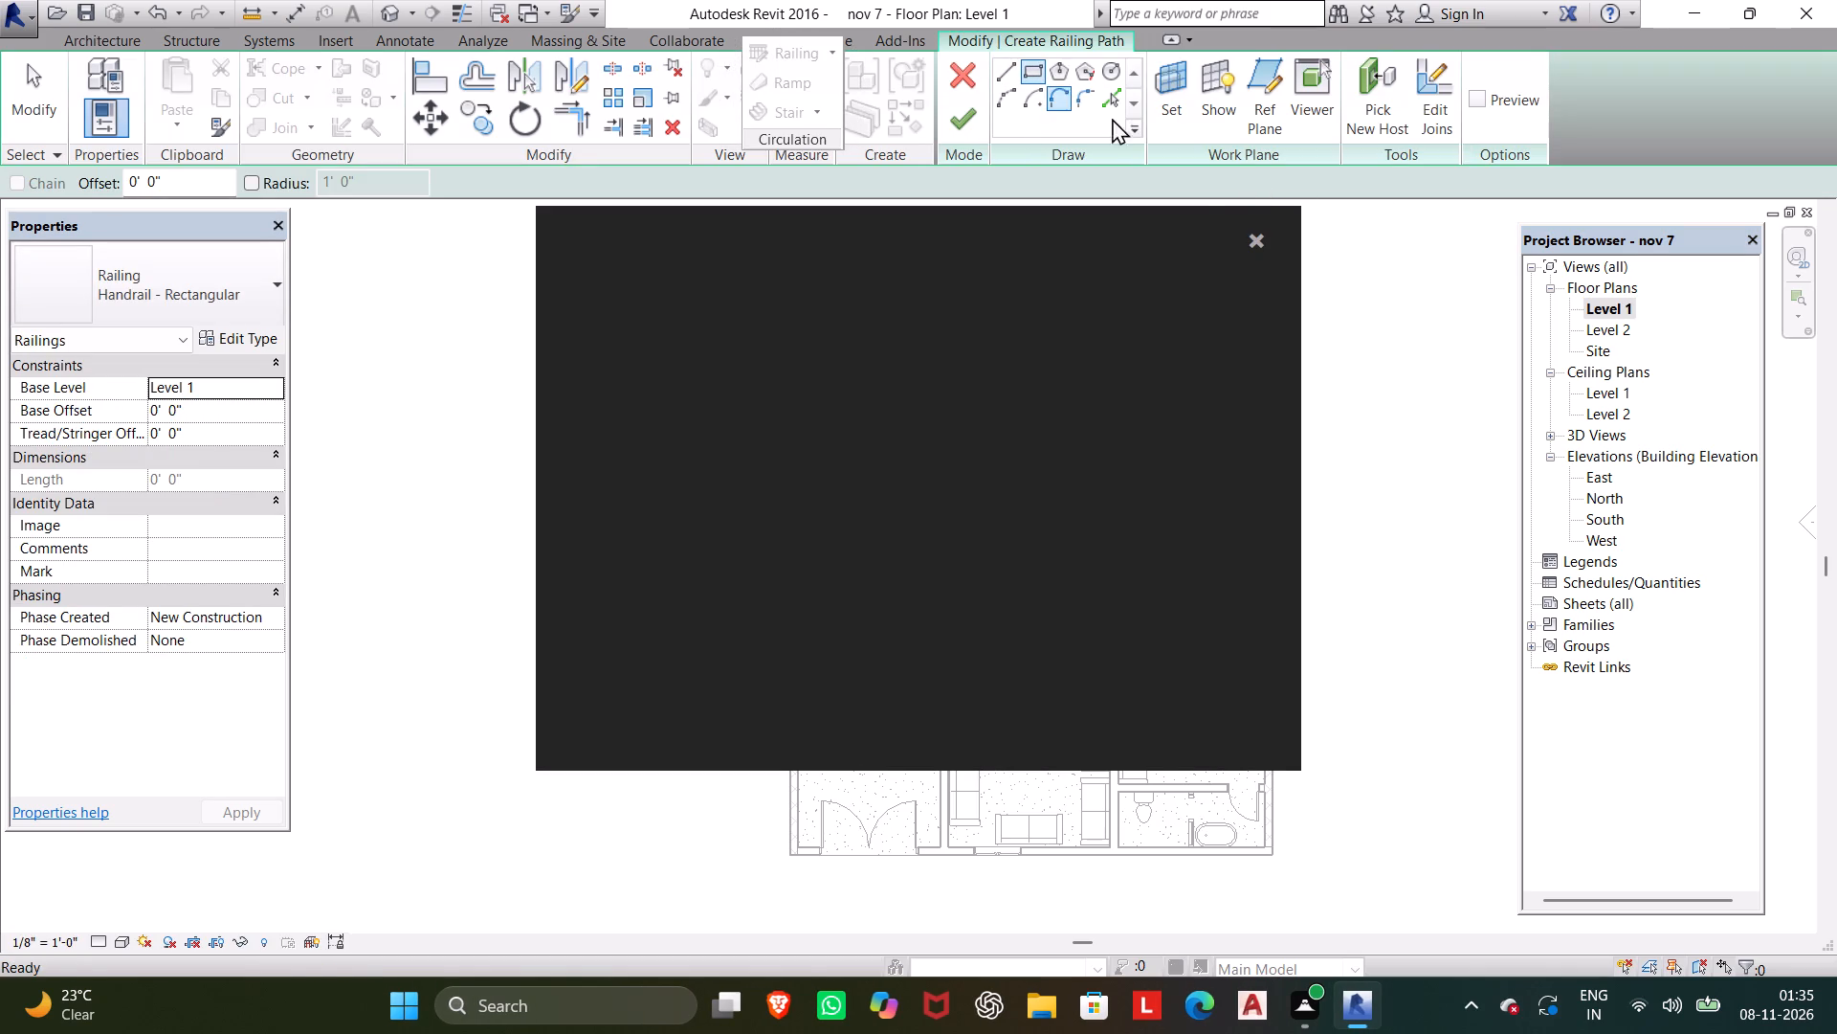
{"action": "left_click", "coordinate": [1257, 242]}
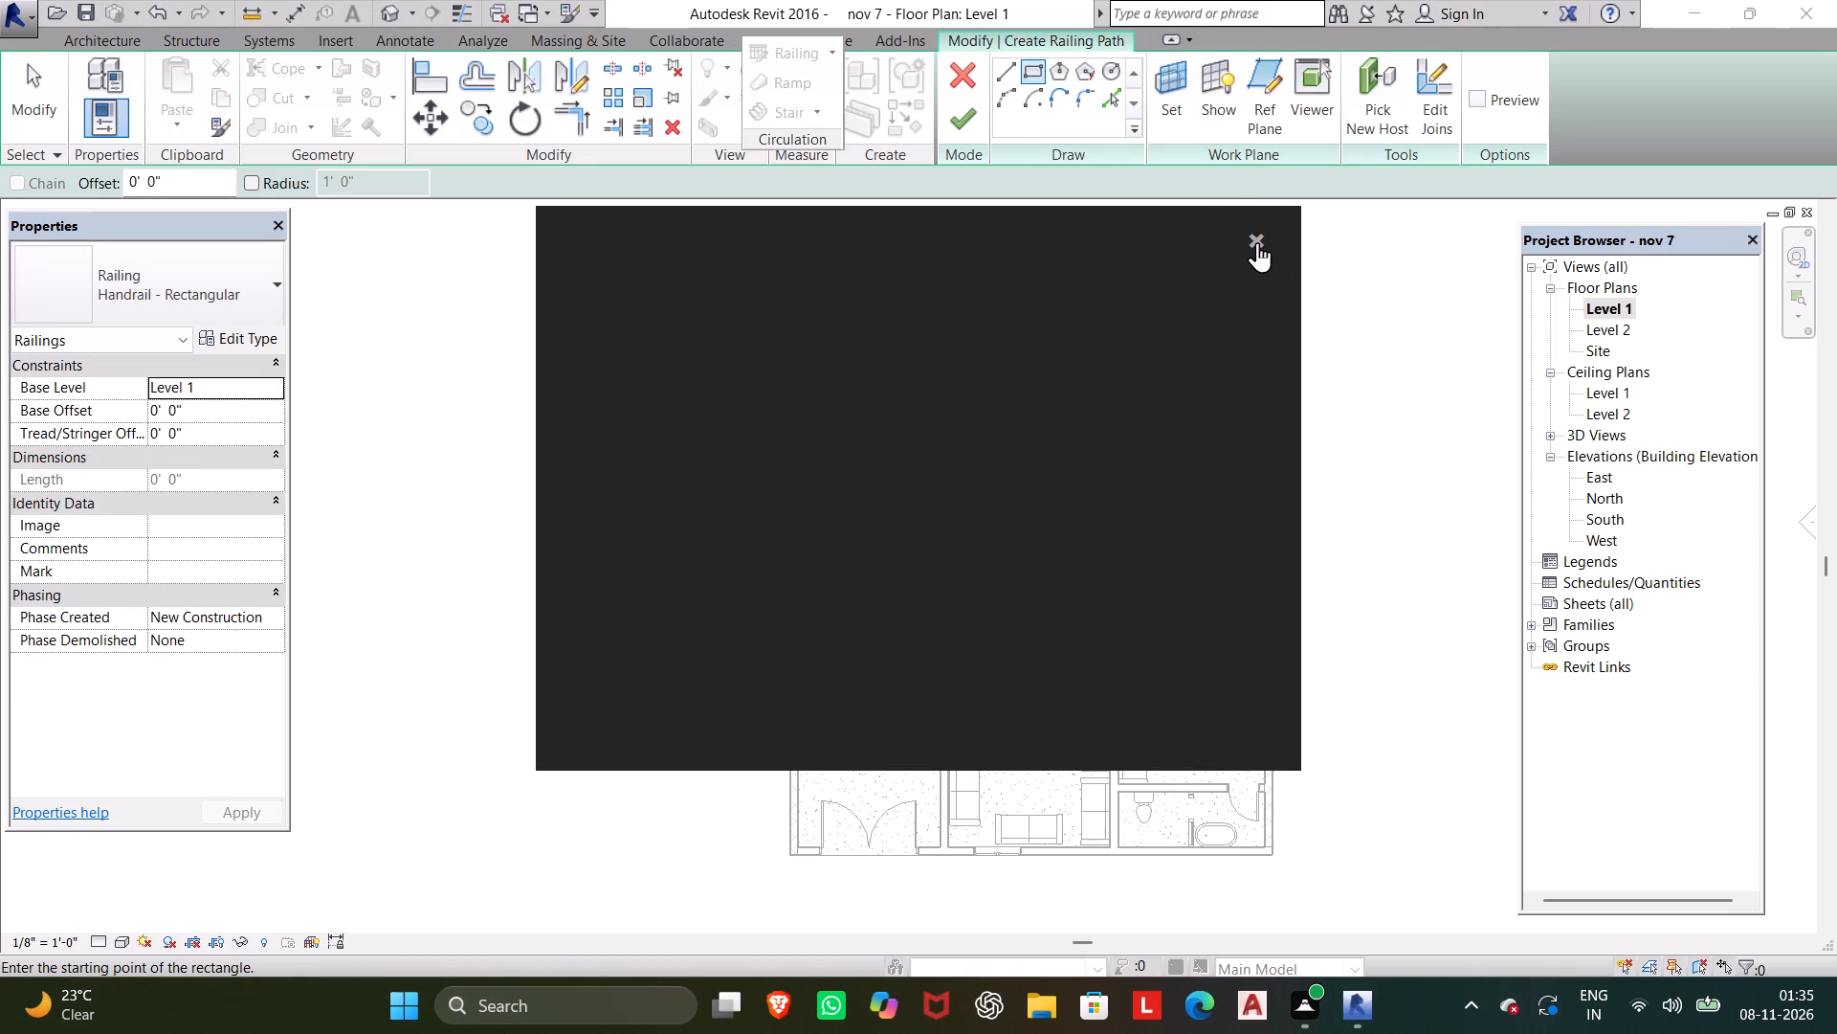
{"action": "scroll", "coordinate": [820, 266], "scroll_direction": "up", "scroll_amount": 5}
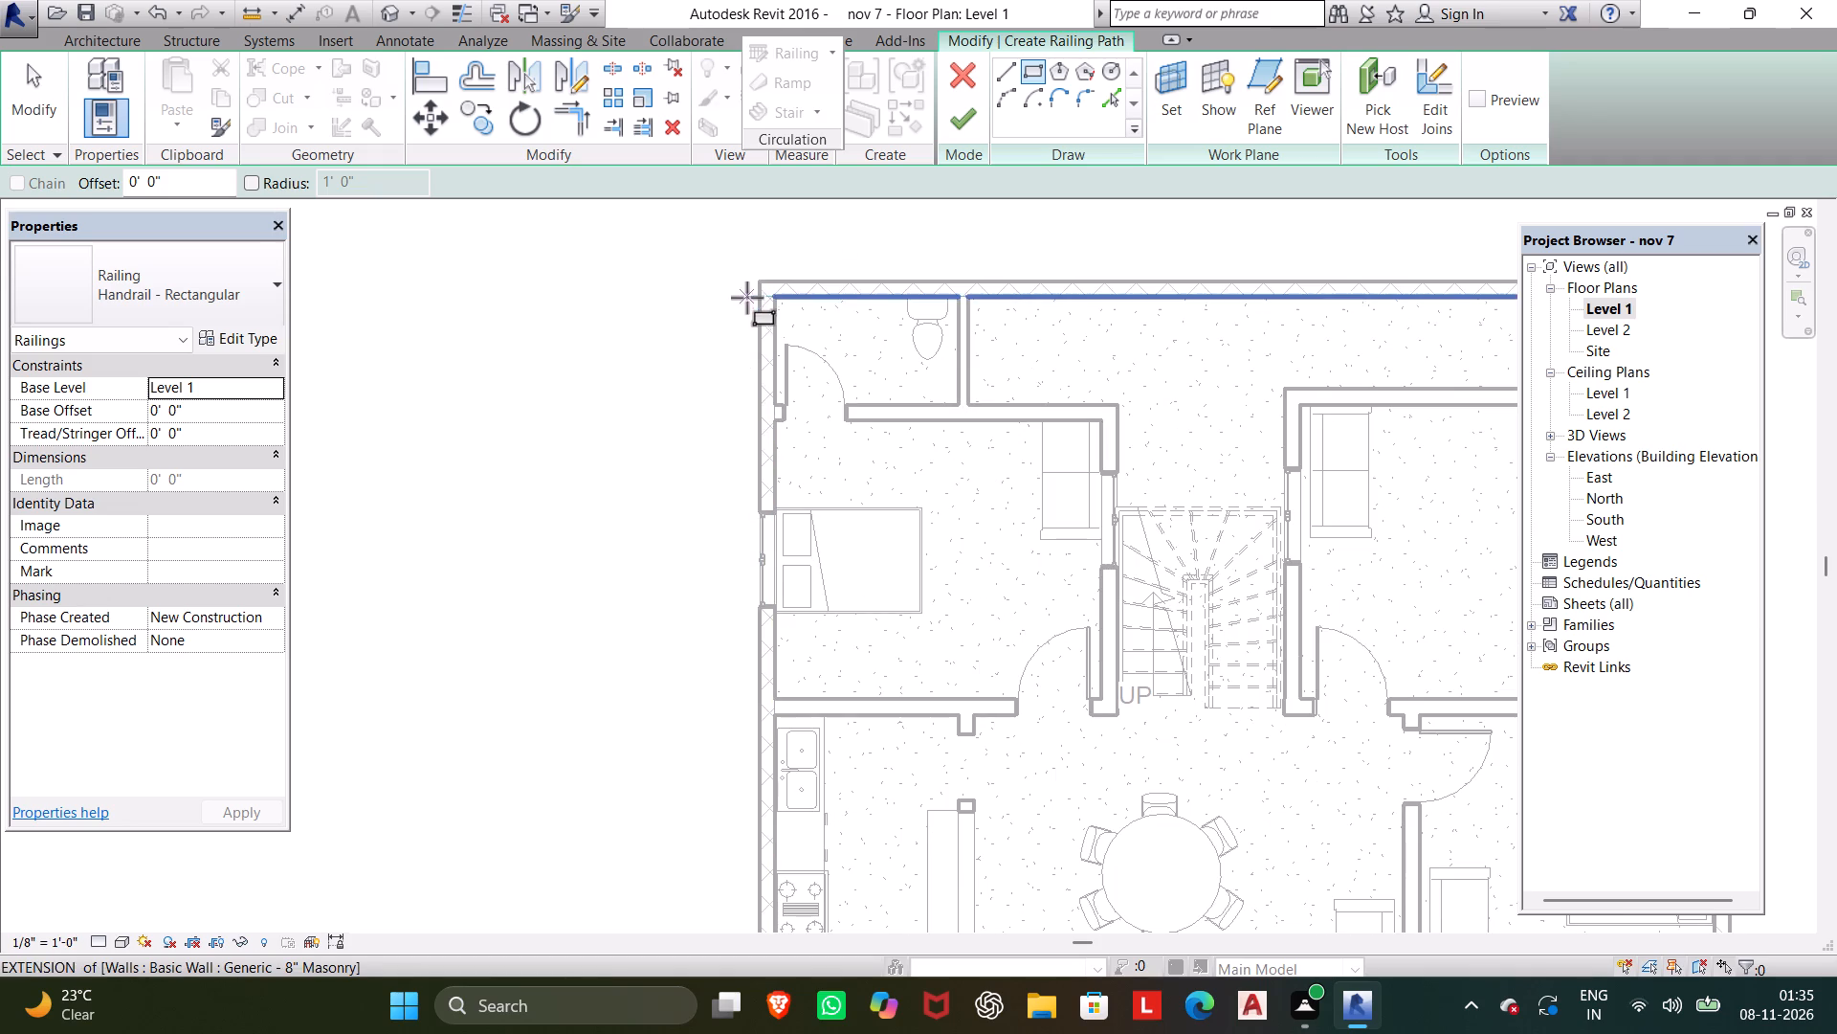
{"action": "left_click", "coordinate": [754, 278]}
{"action": "scroll", "coordinate": [1025, 498], "scroll_direction": "down", "scroll_amount": 2}
{"action": "middle_click_drag", "start_coordinate": [1023, 501], "coordinate": [995, 470]}
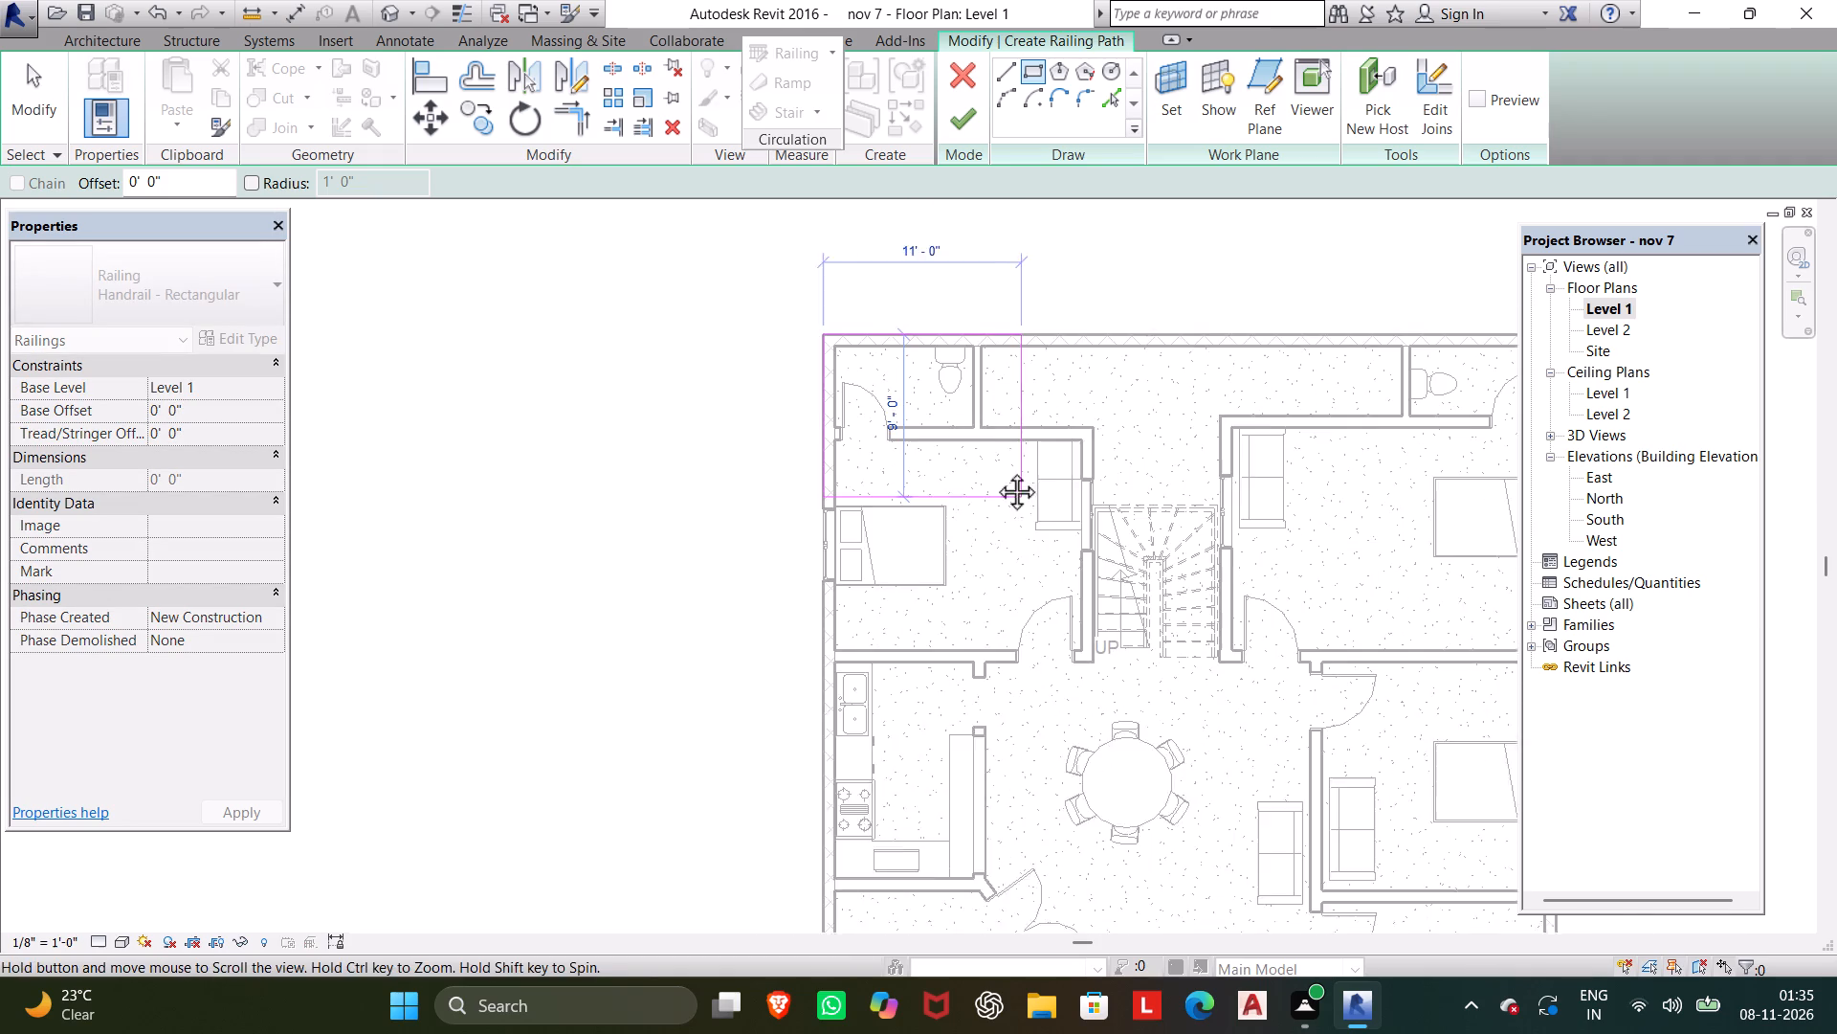
{"action": "middle_click_drag", "start_coordinate": [995, 470], "coordinate": [898, 343]}
{"action": "scroll", "coordinate": [1324, 845], "scroll_direction": "down", "scroll_amount": 2}
{"action": "middle_click_drag", "start_coordinate": [1316, 841], "coordinate": [1237, 673]}
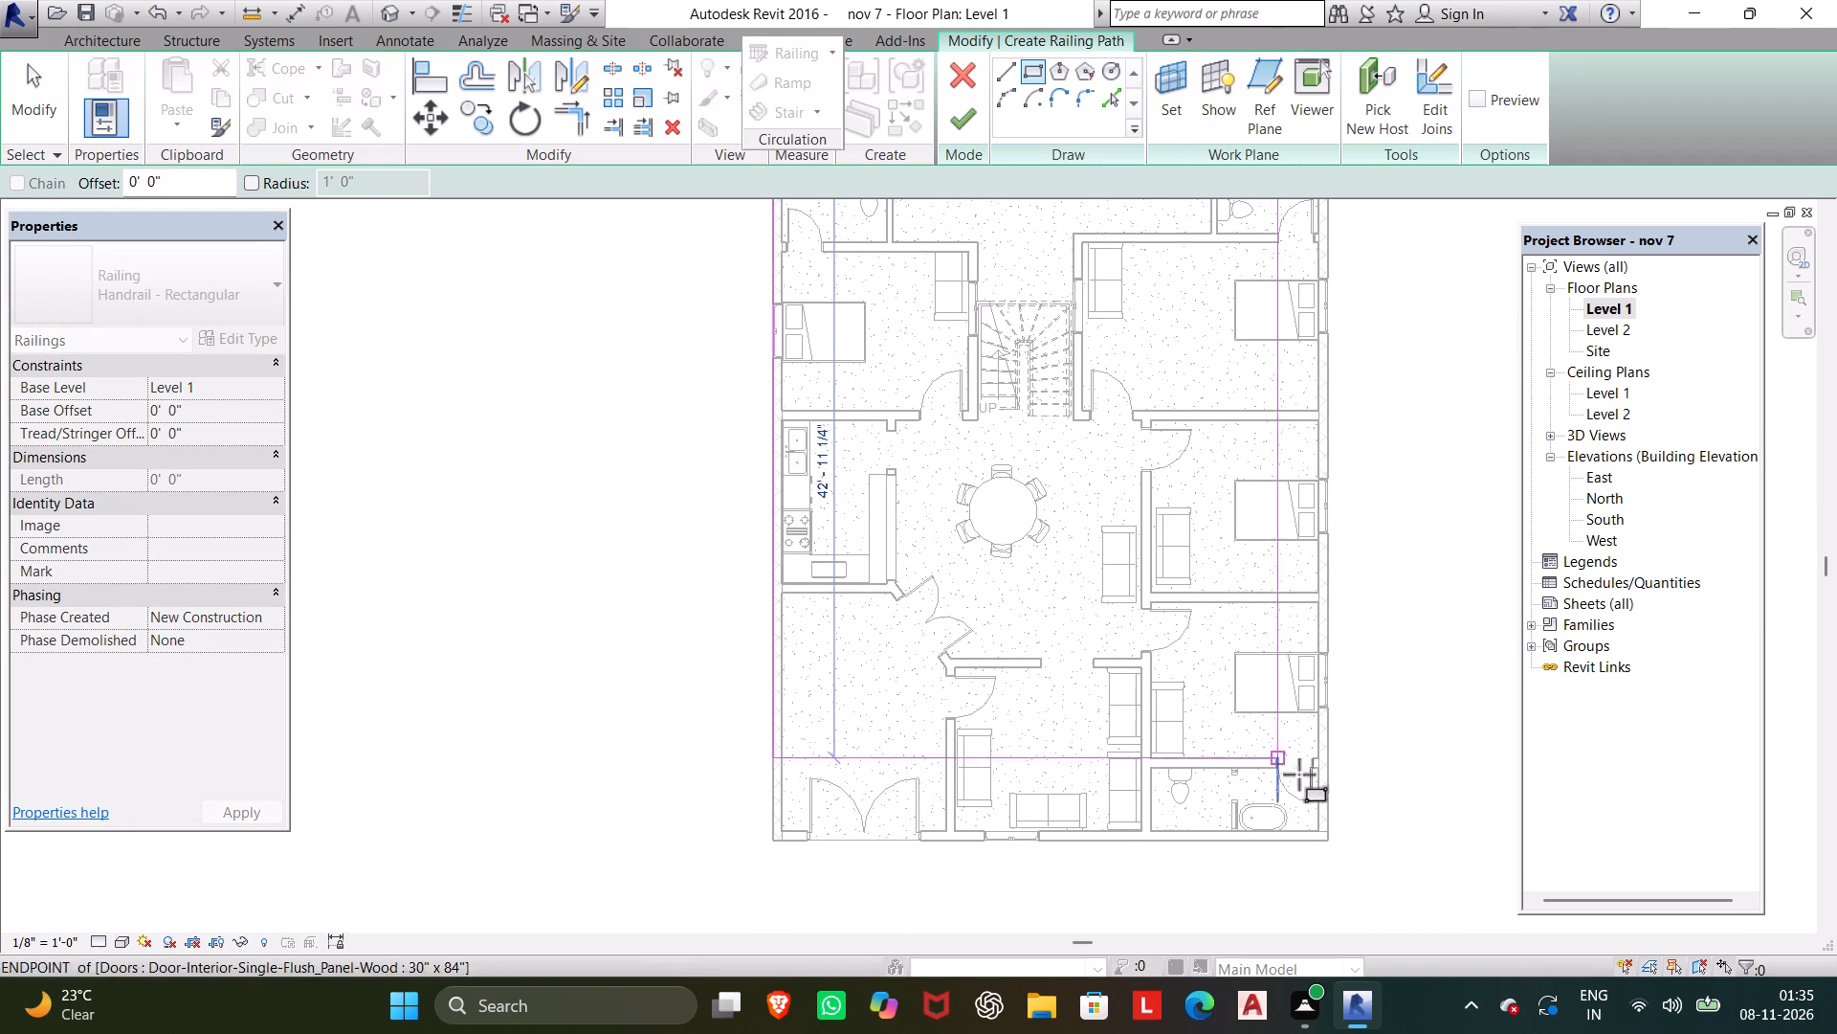
{"action": "left_click", "coordinate": [1332, 841]}
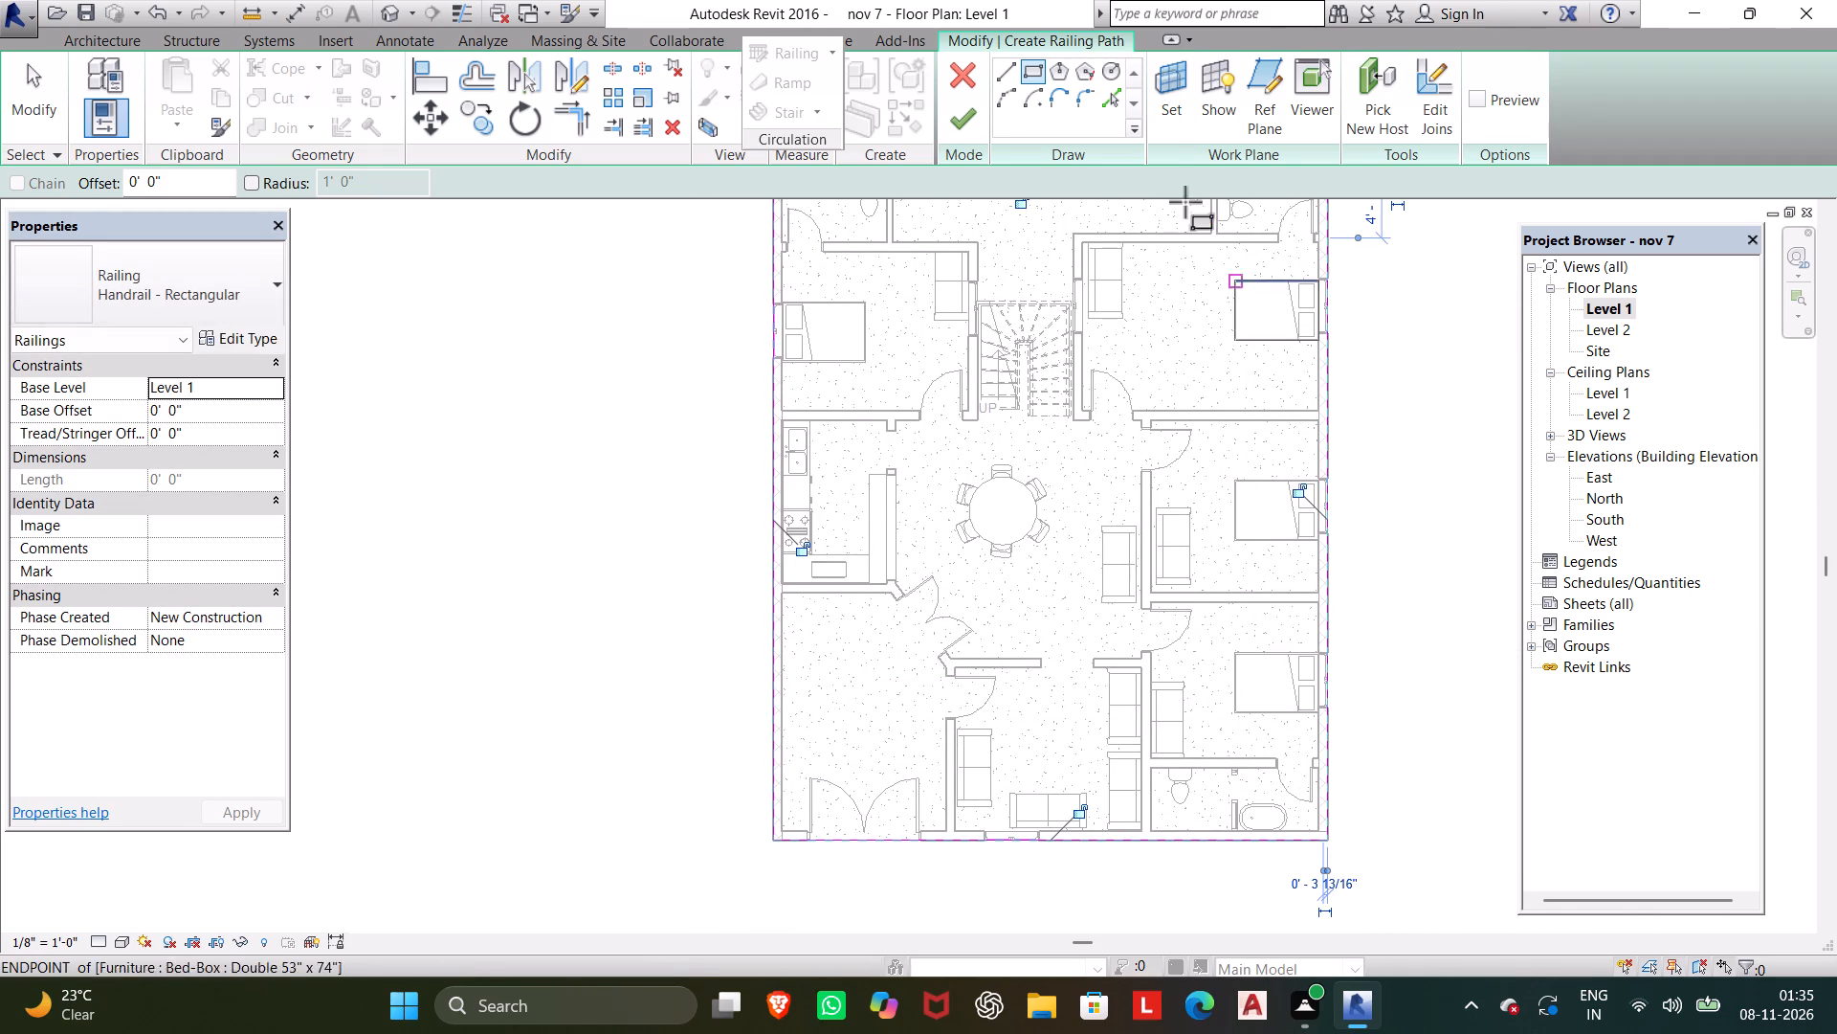
{"action": "left_click", "coordinate": [953, 126]}
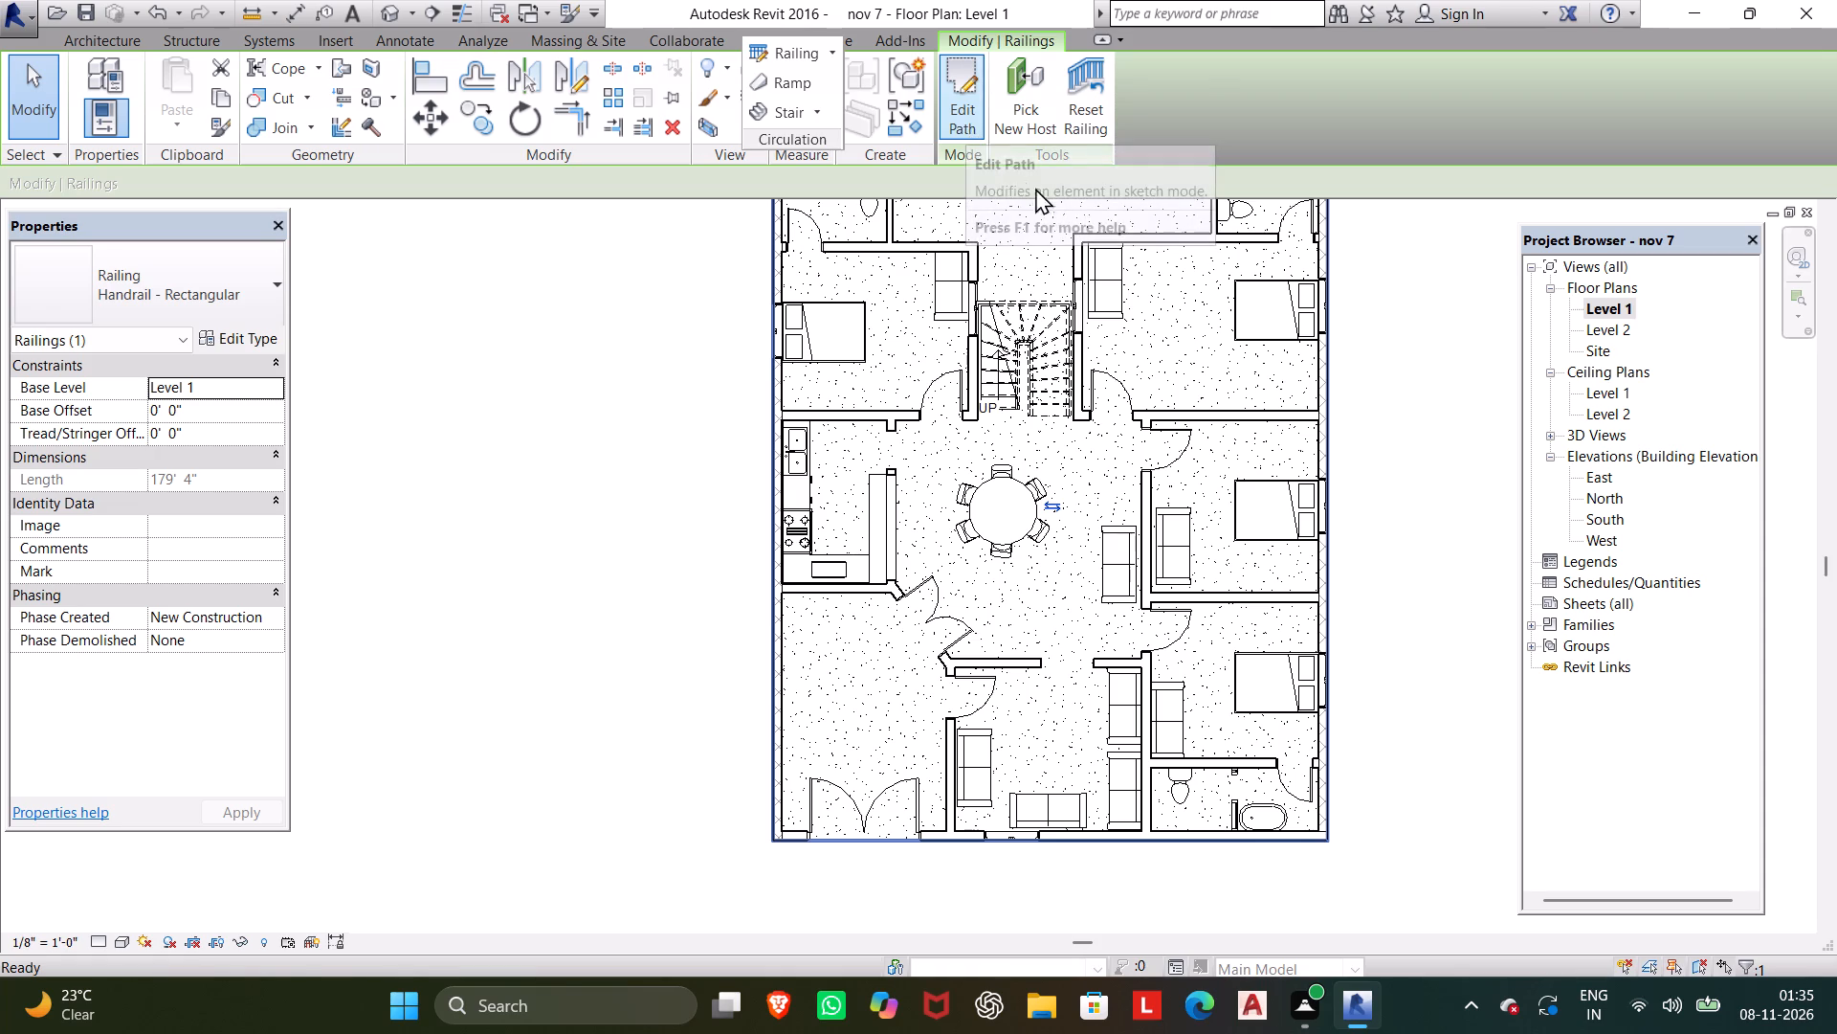
In the default 3D view, set the perimeter railing's base offset to 10' above Level 1.
{"action": "left_click", "coordinate": [397, 9]}
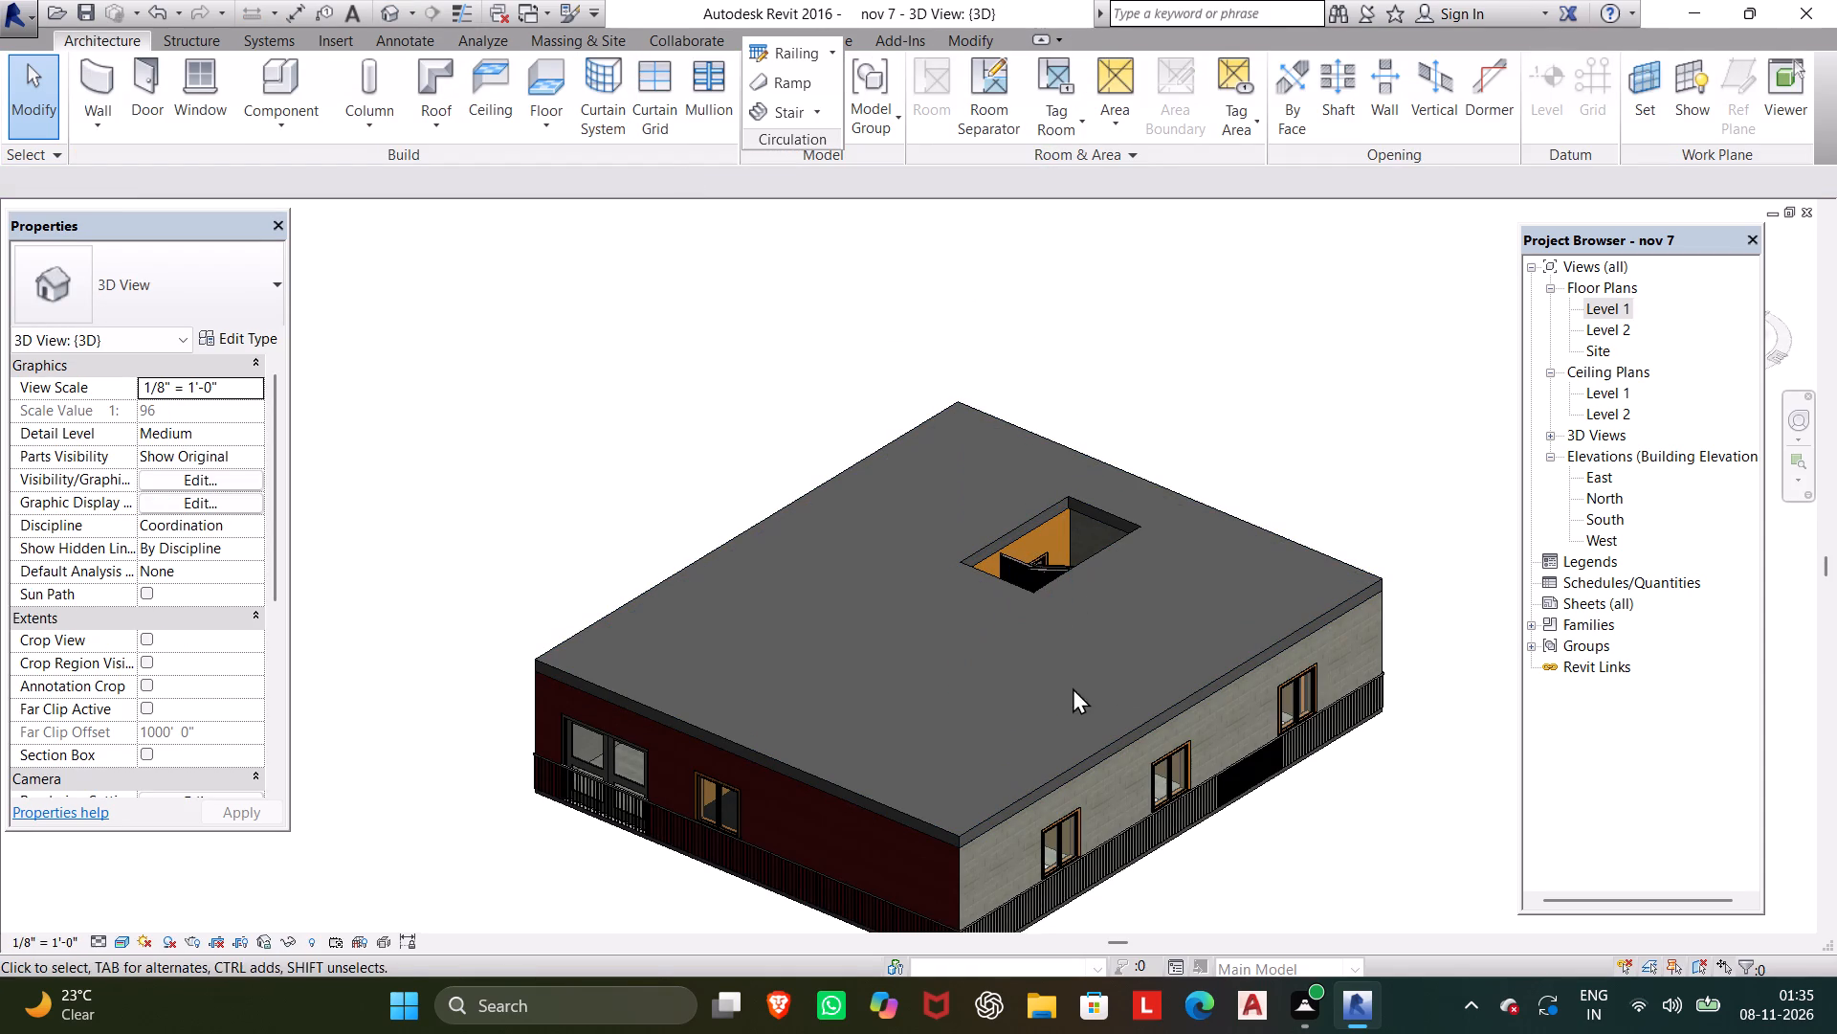
{"action": "middle_click_drag", "start_coordinate": [1049, 812], "coordinate": [1183, 688]}
{"action": "middle_click_drag", "start_coordinate": [1165, 708], "coordinate": [912, 690], "text": "shift"}
{"action": "scroll", "coordinate": [1102, 709], "scroll_direction": "up", "scroll_amount": 1, "text": "shift"}
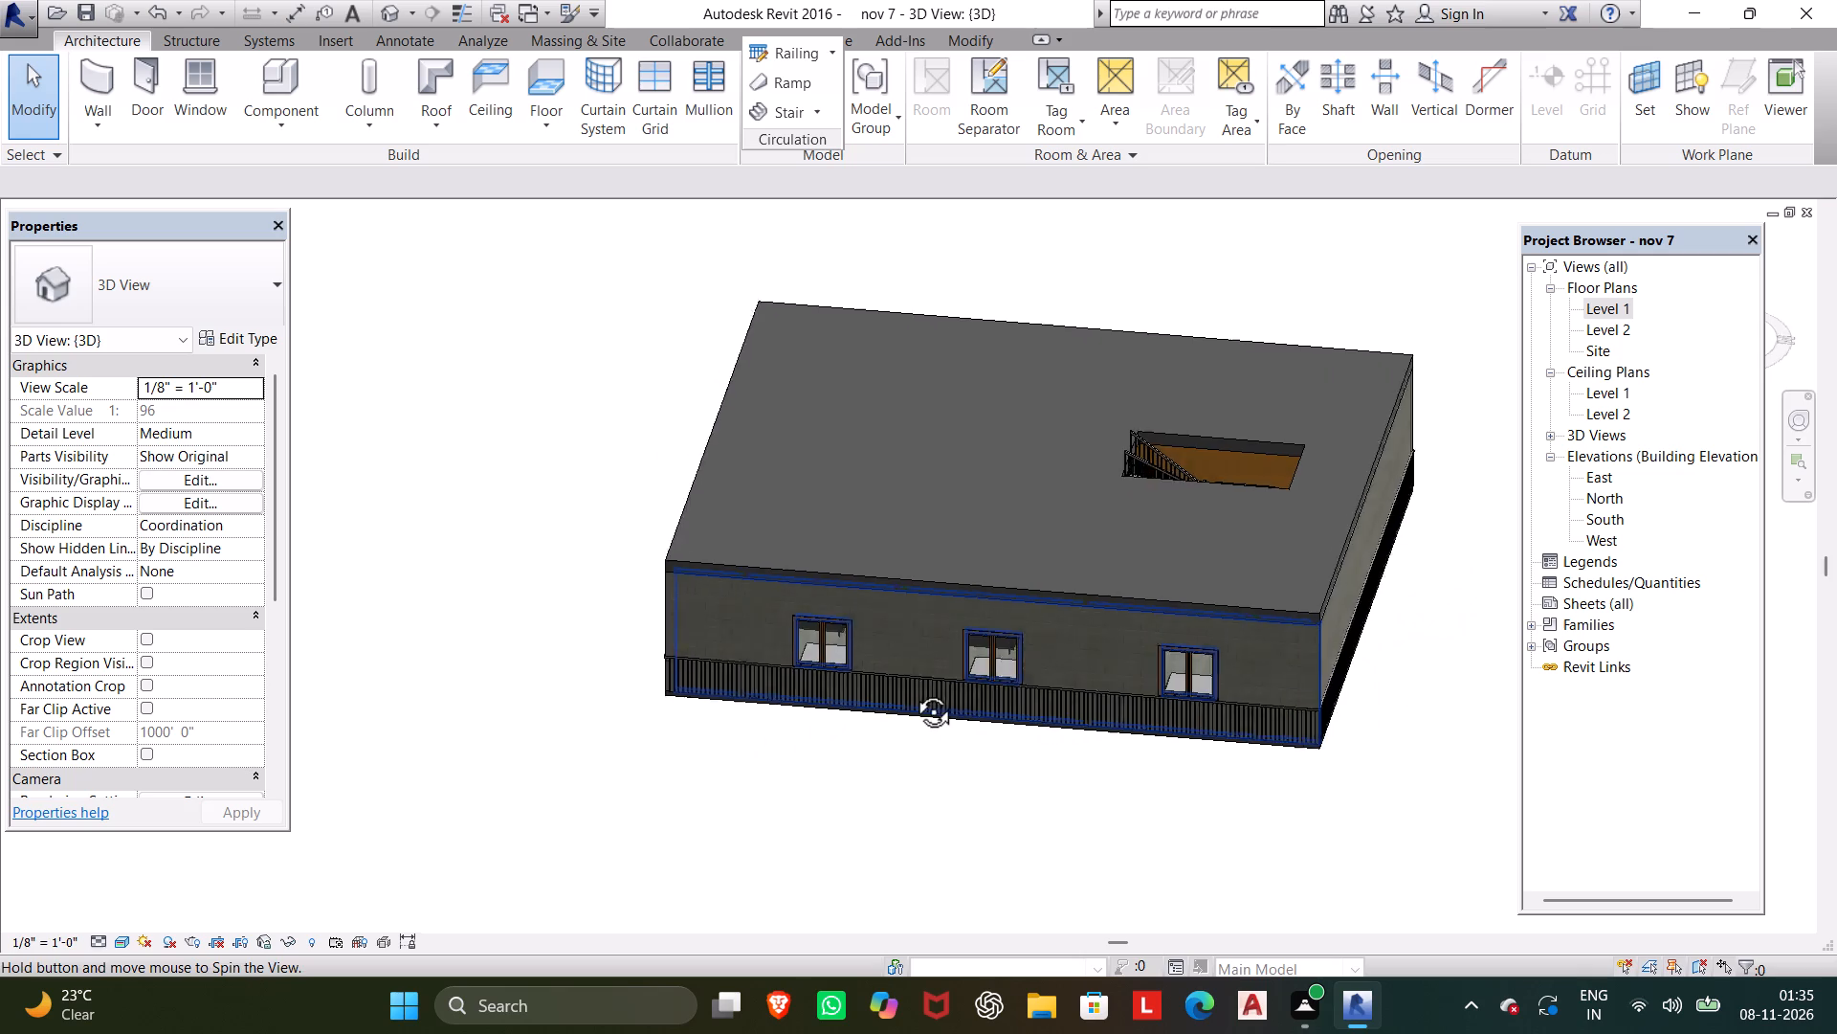
{"action": "middle_click_drag", "start_coordinate": [912, 690], "coordinate": [898, 690], "text": "shift"}
{"action": "left_click", "coordinate": [879, 667]}
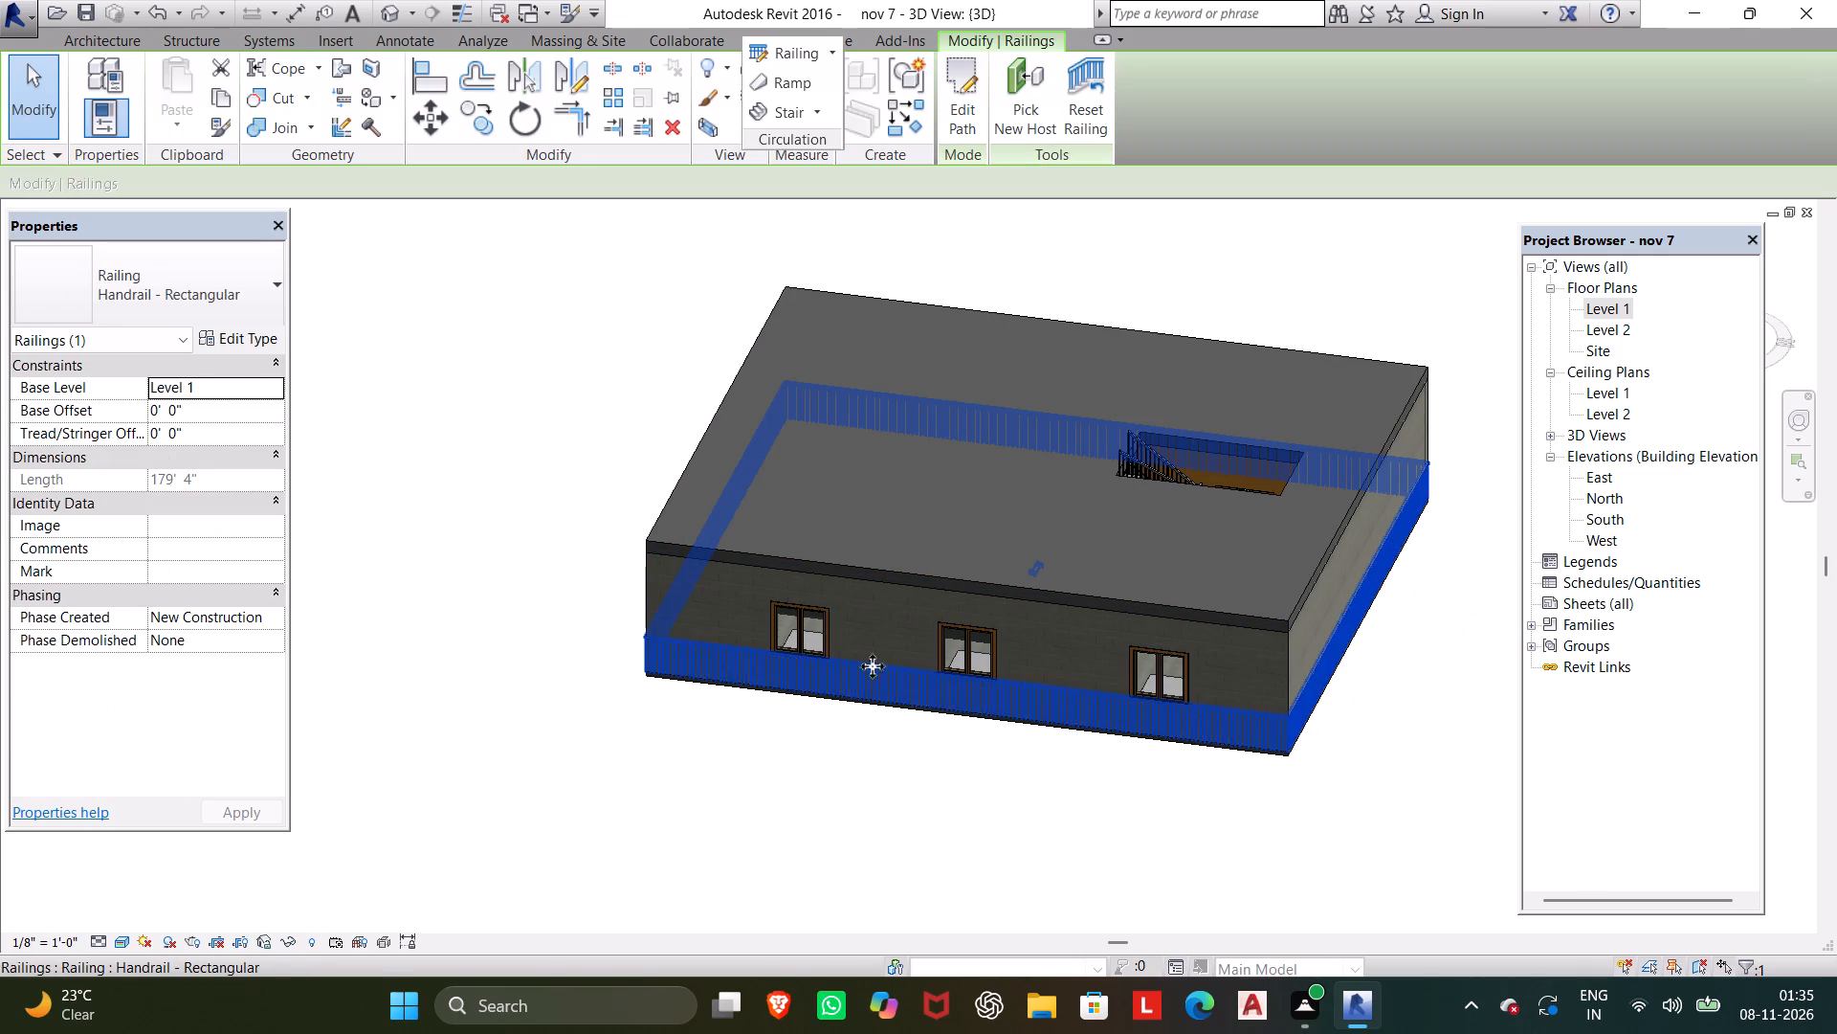
{"action": "left_click", "coordinate": [210, 407]}
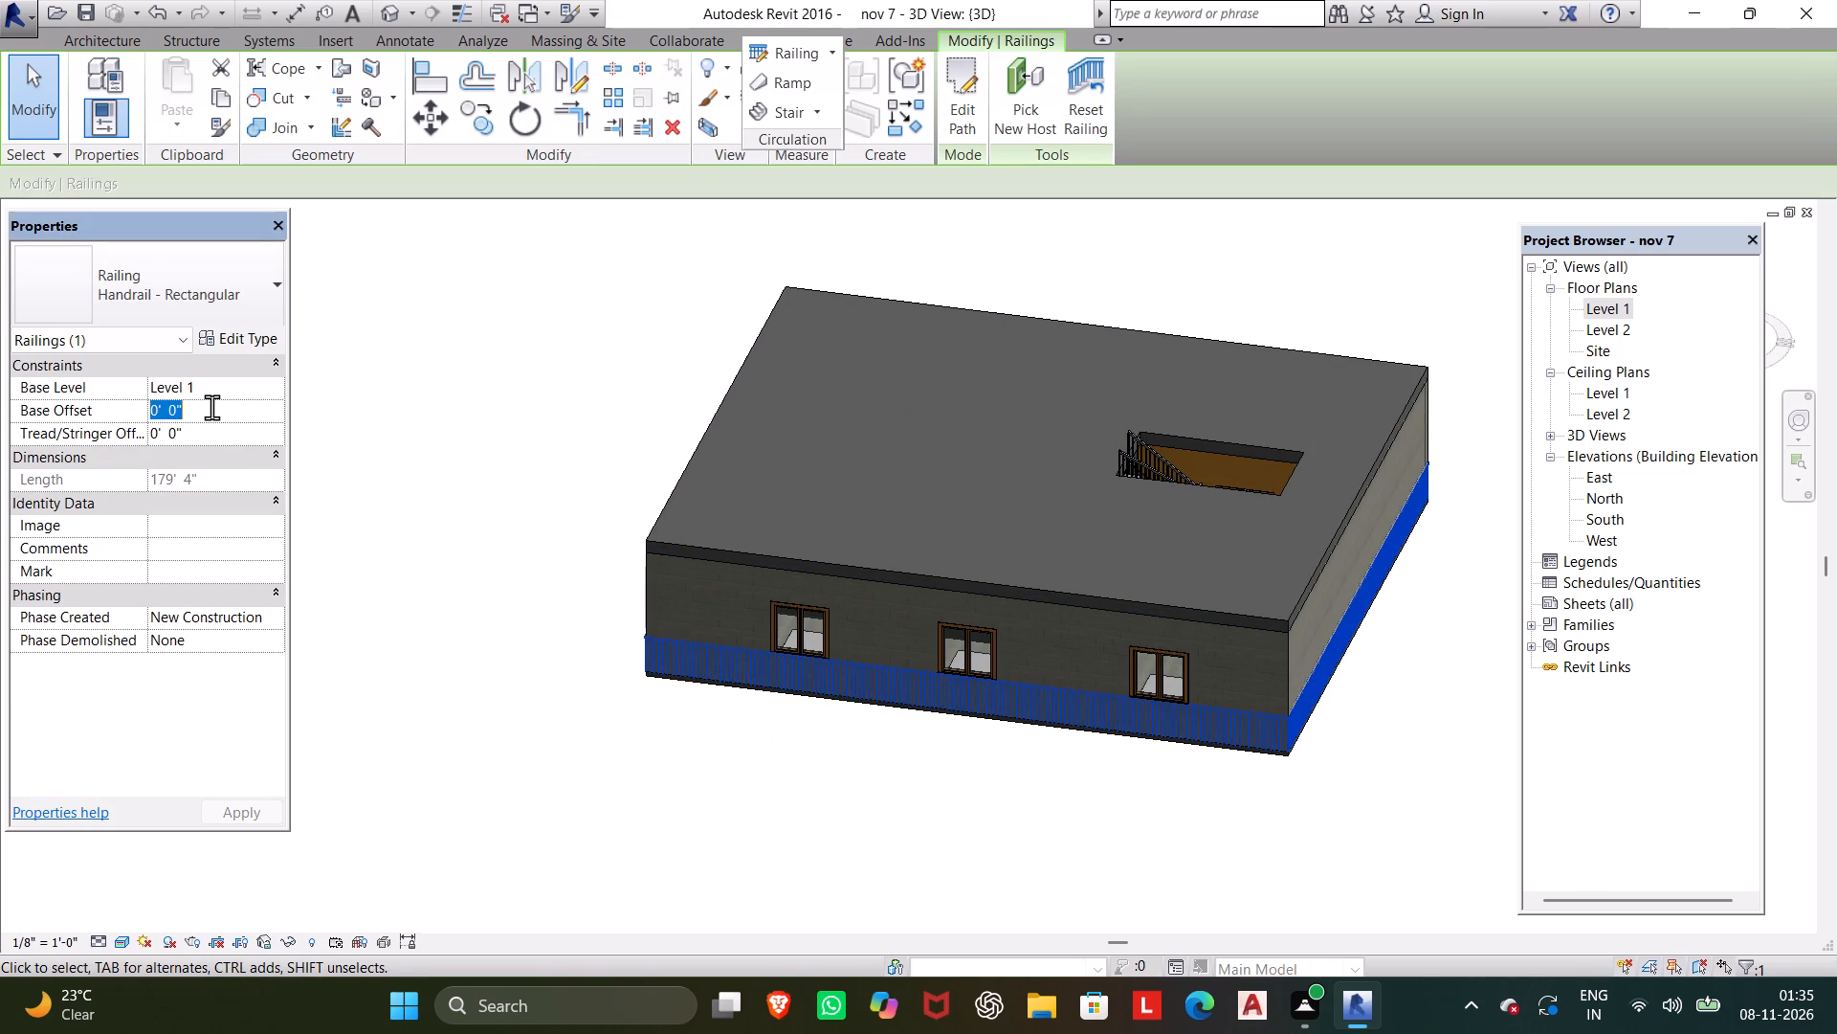
{"action": "type", "text": "10"}
{"action": "key", "text": "apostrophe"}
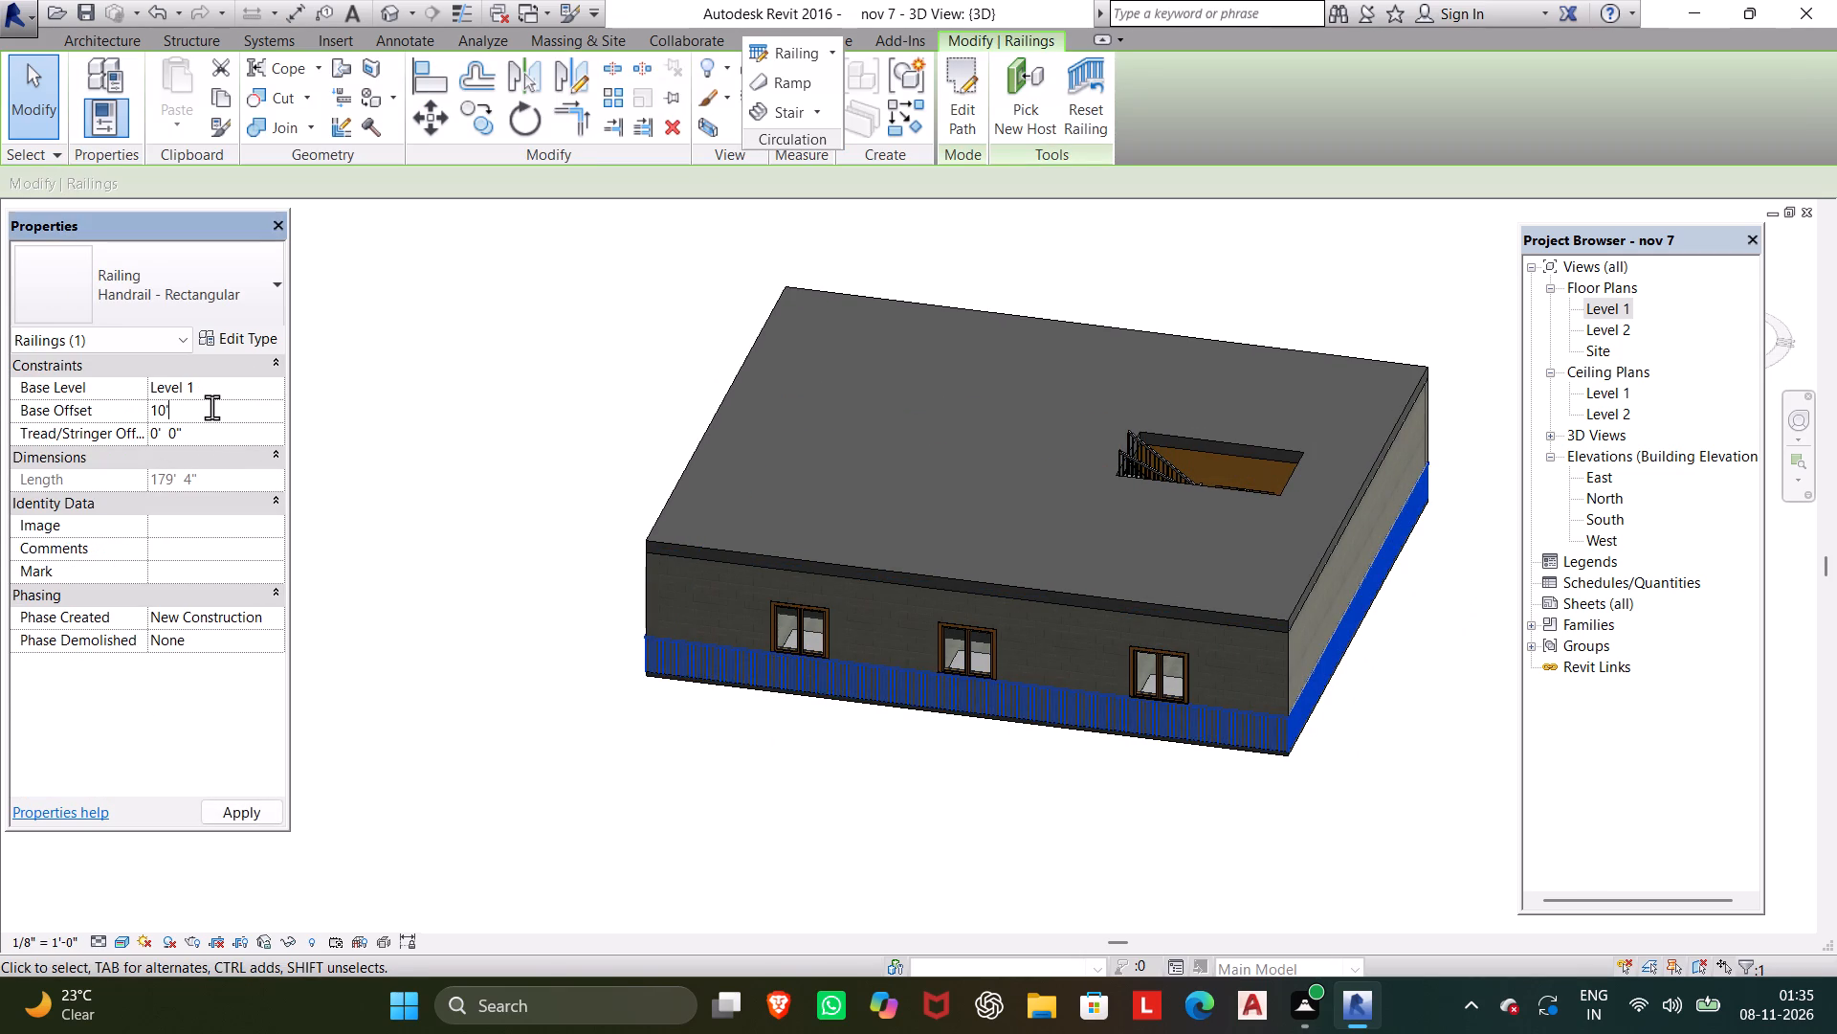
{"action": "key", "text": "Return"}
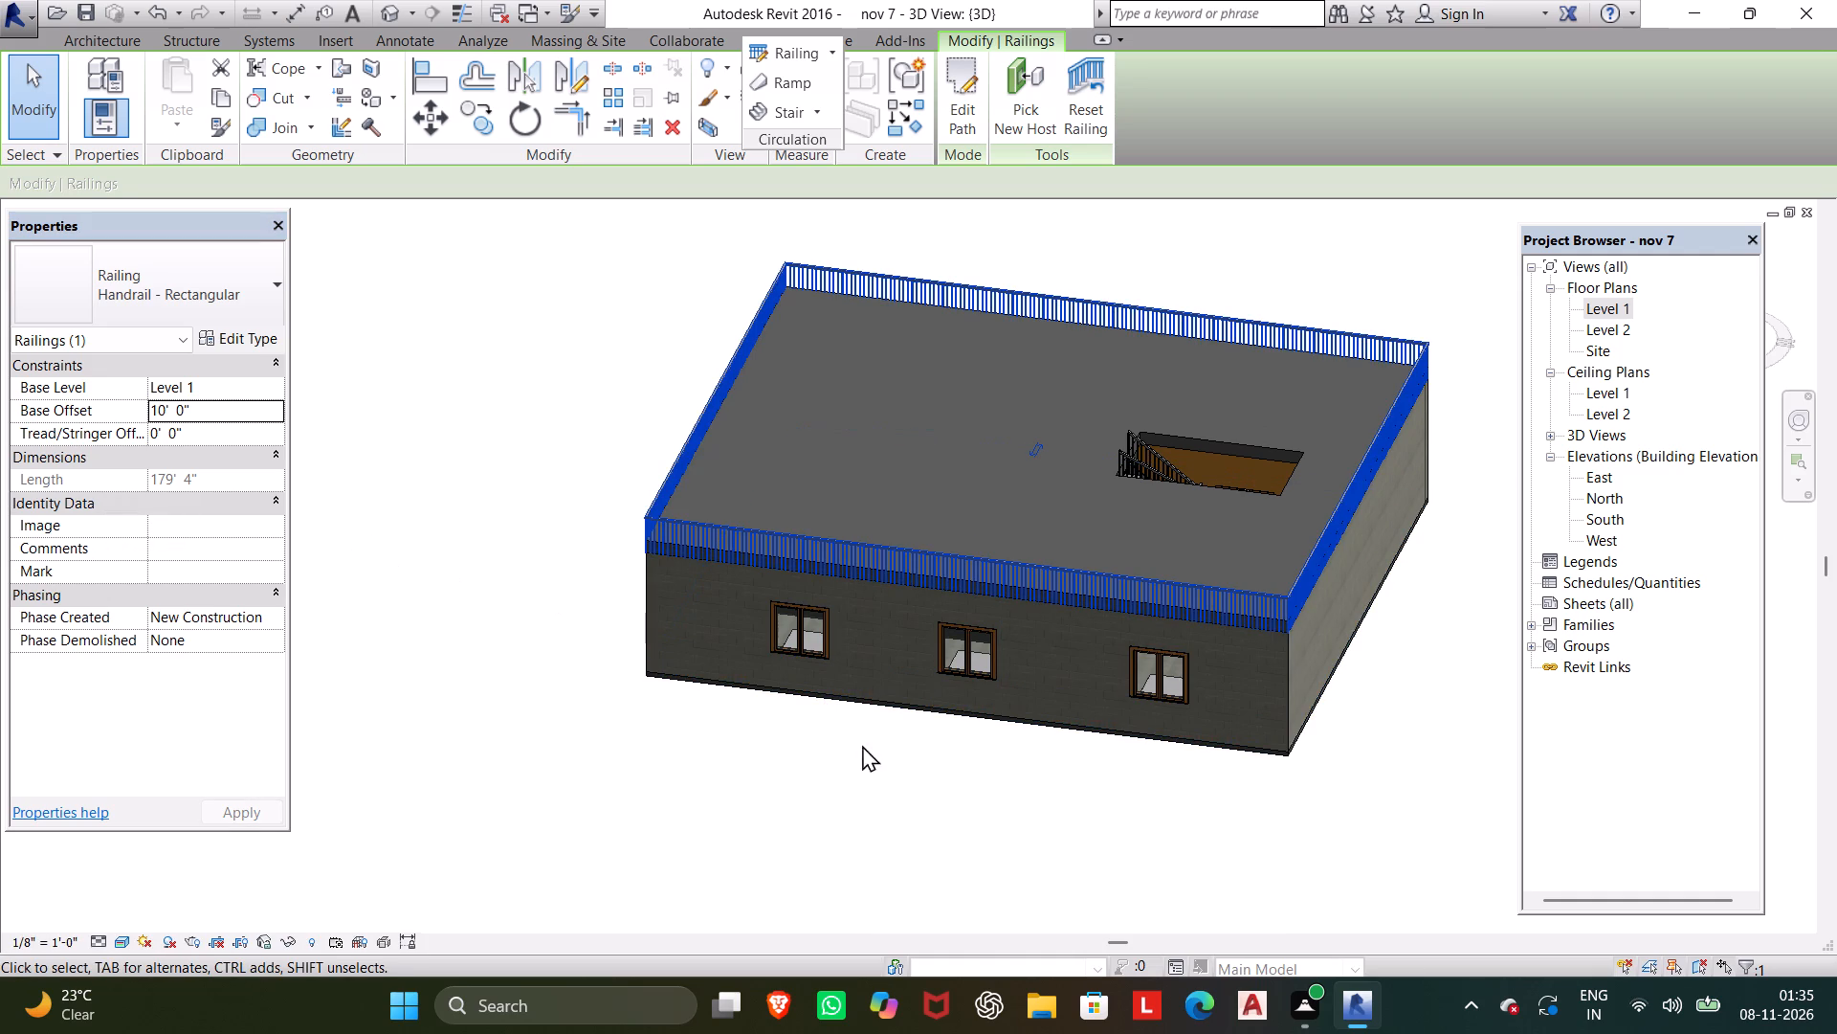
Examine the raised perimeter railing around the roof edge from all sides of the building.
{"action": "scroll", "coordinate": [966, 796], "scroll_direction": "down", "scroll_amount": 1, "text": "shift"}
{"action": "middle_click_drag", "start_coordinate": [966, 796], "coordinate": [920, 798], "text": "shift"}
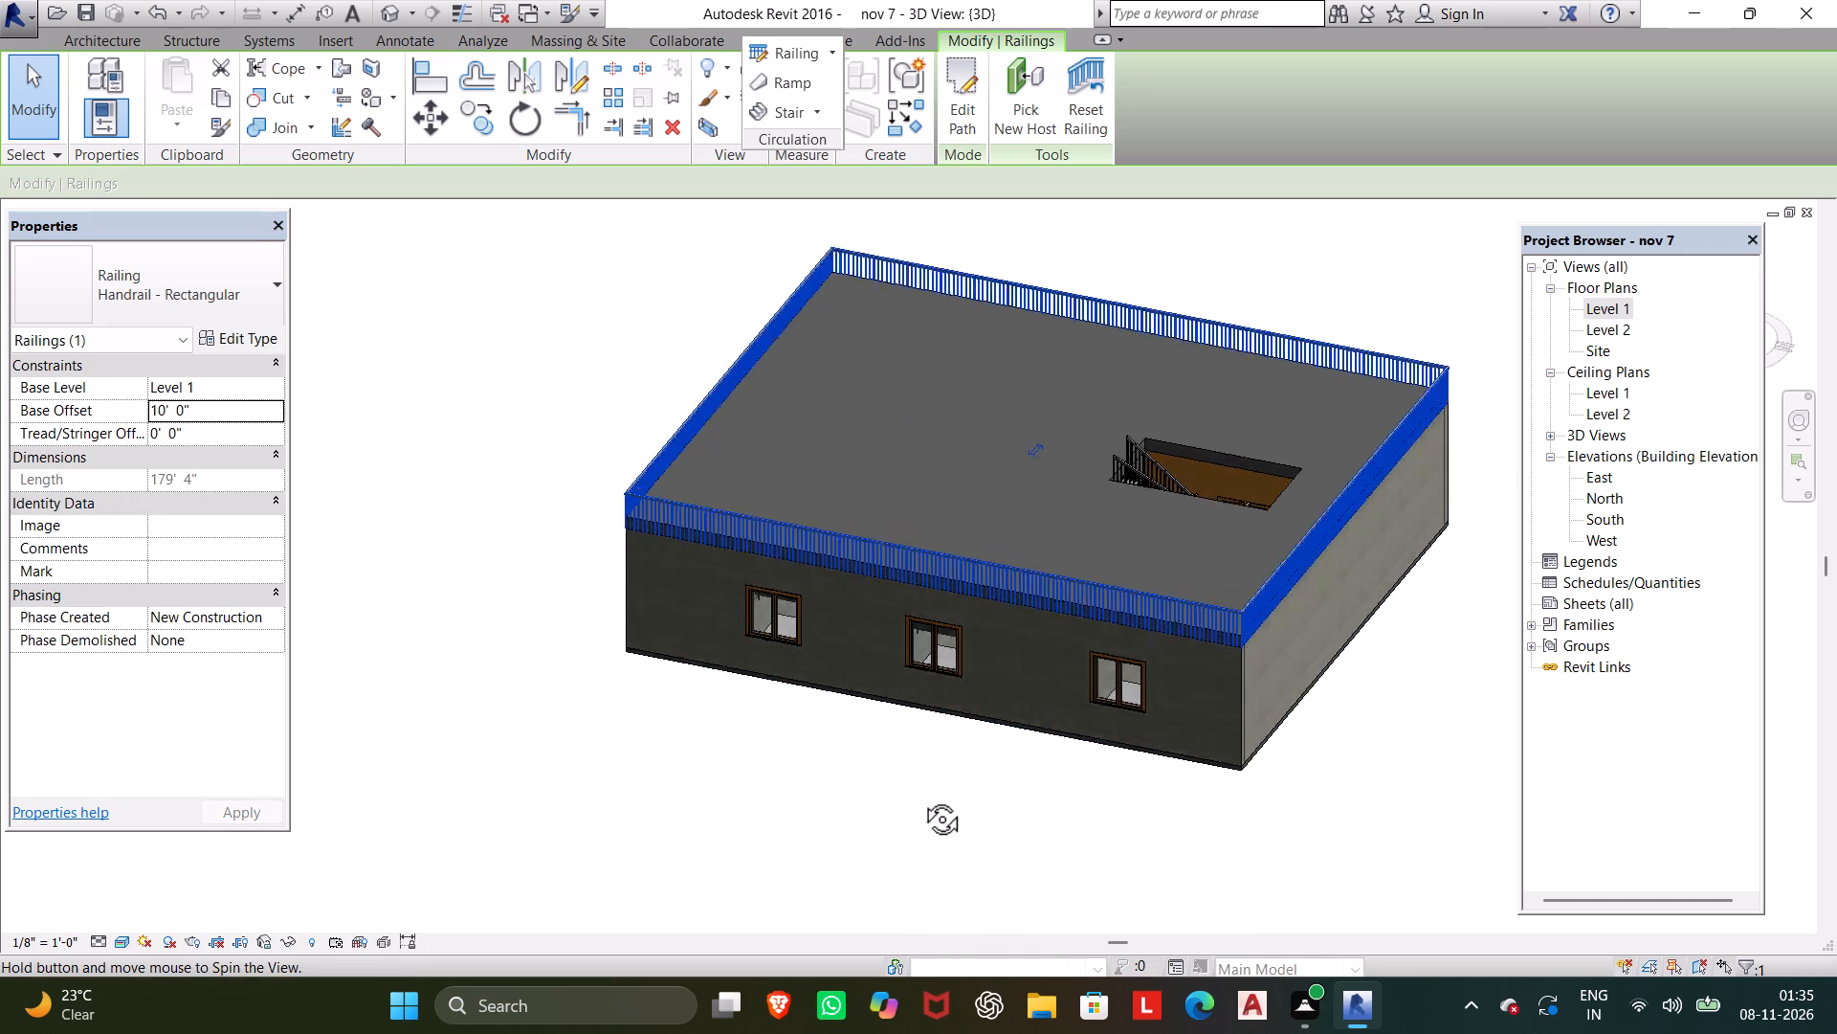
{"action": "middle_click_drag", "start_coordinate": [920, 798], "coordinate": [676, 688], "text": "shift"}
{"action": "key", "text": "Escape"}
{"action": "key", "text": "grave"}
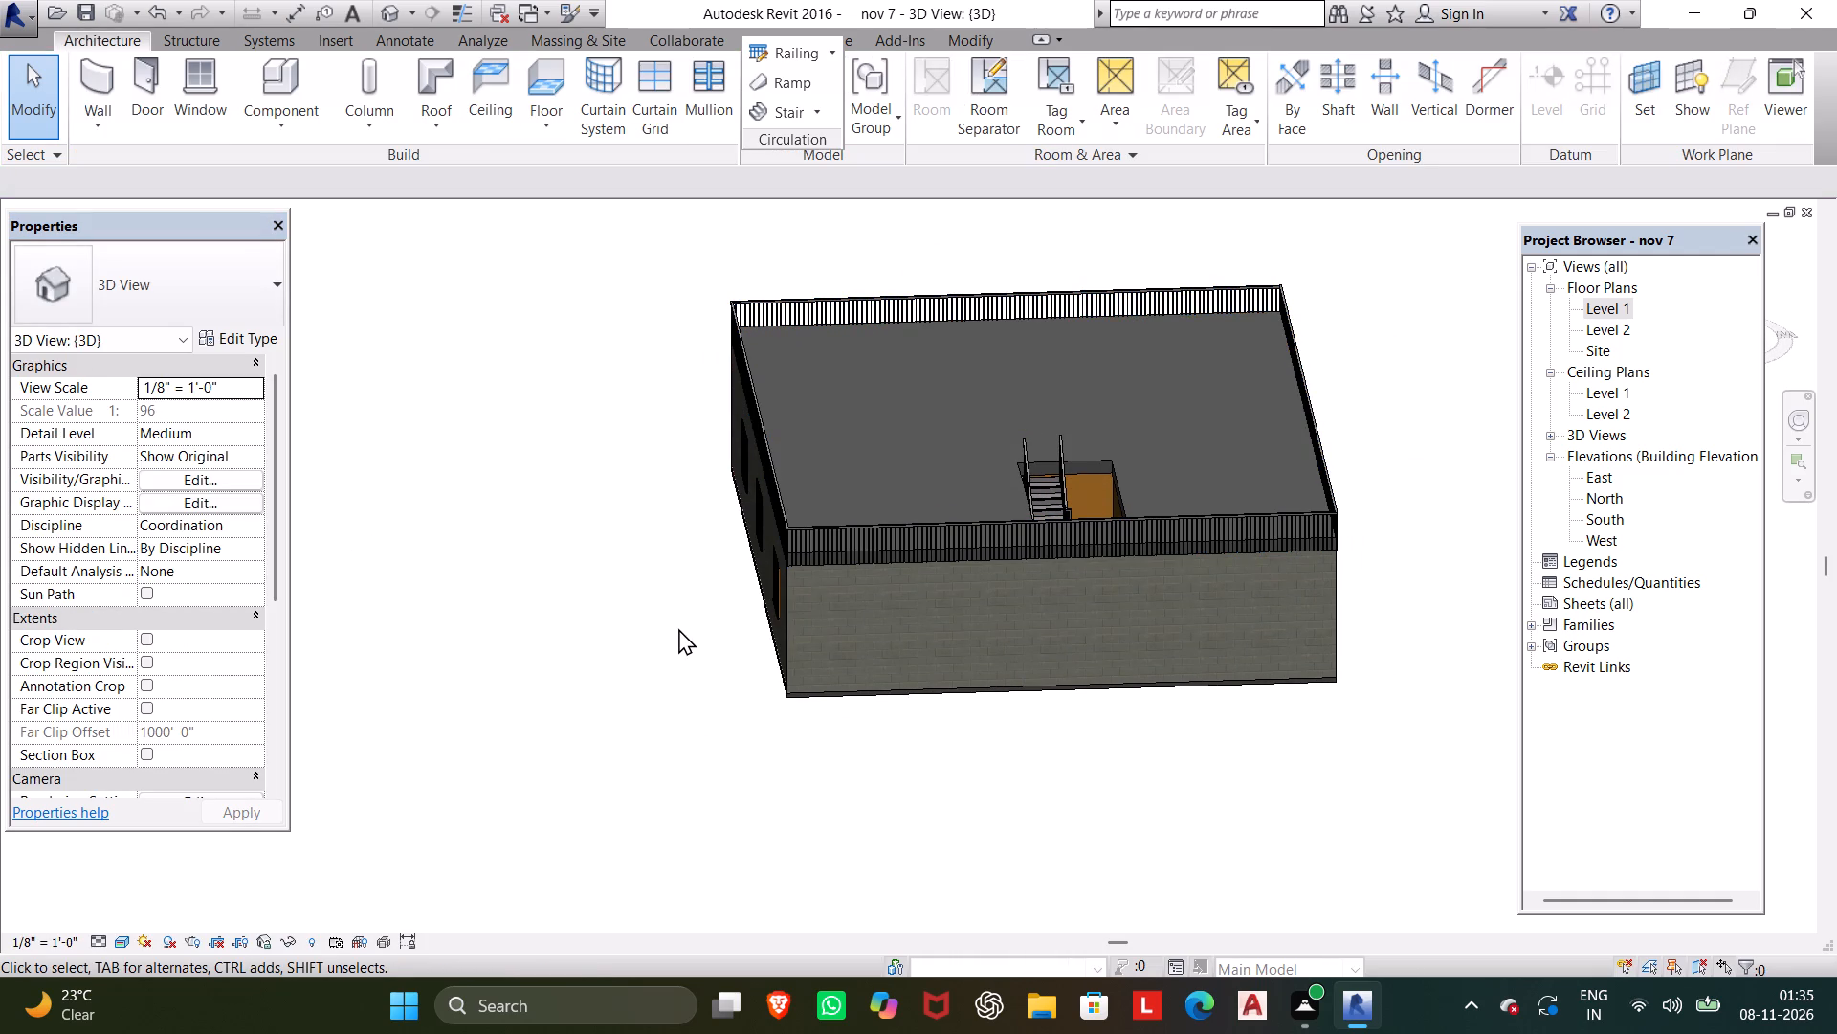
{"action": "middle_click_drag", "start_coordinate": [676, 639], "coordinate": [970, 613], "text": "shift"}
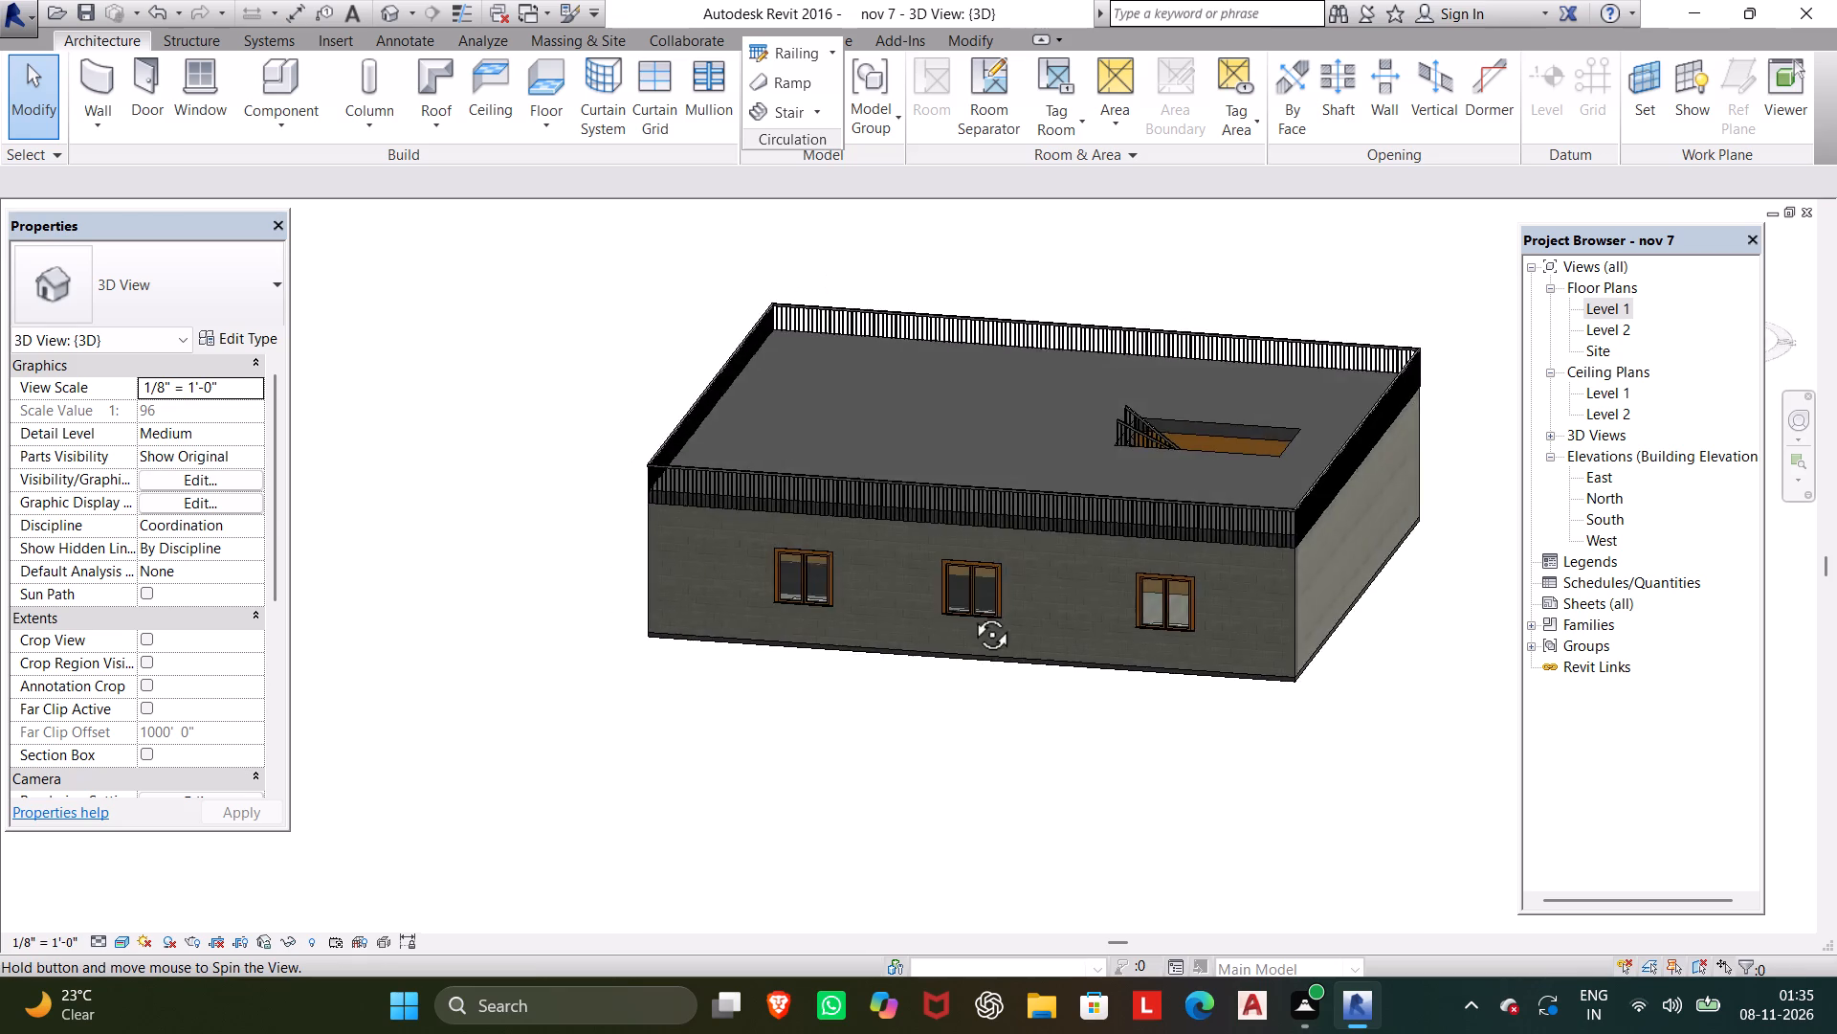
{"action": "middle_click_drag", "start_coordinate": [970, 613], "coordinate": [0, 501], "text": "shift"}
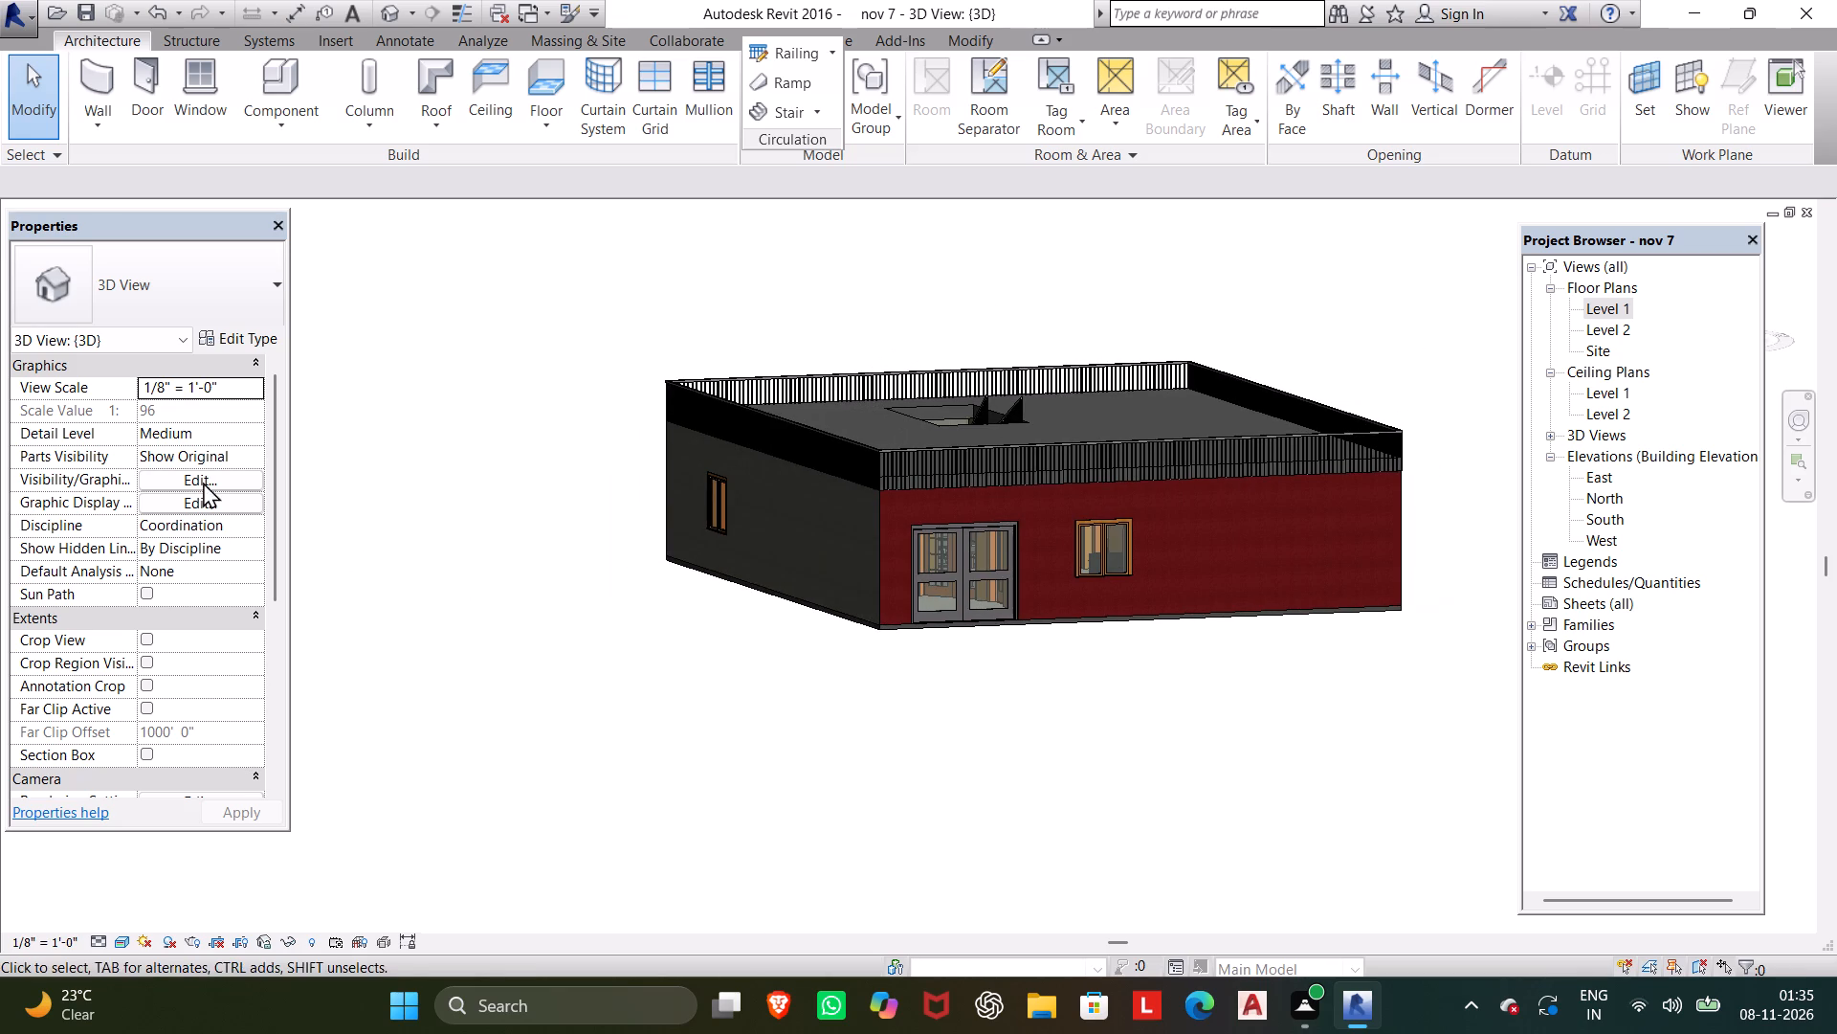
{"action": "middle_click_drag", "start_coordinate": [1096, 642], "coordinate": [918, 641], "text": "shift"}
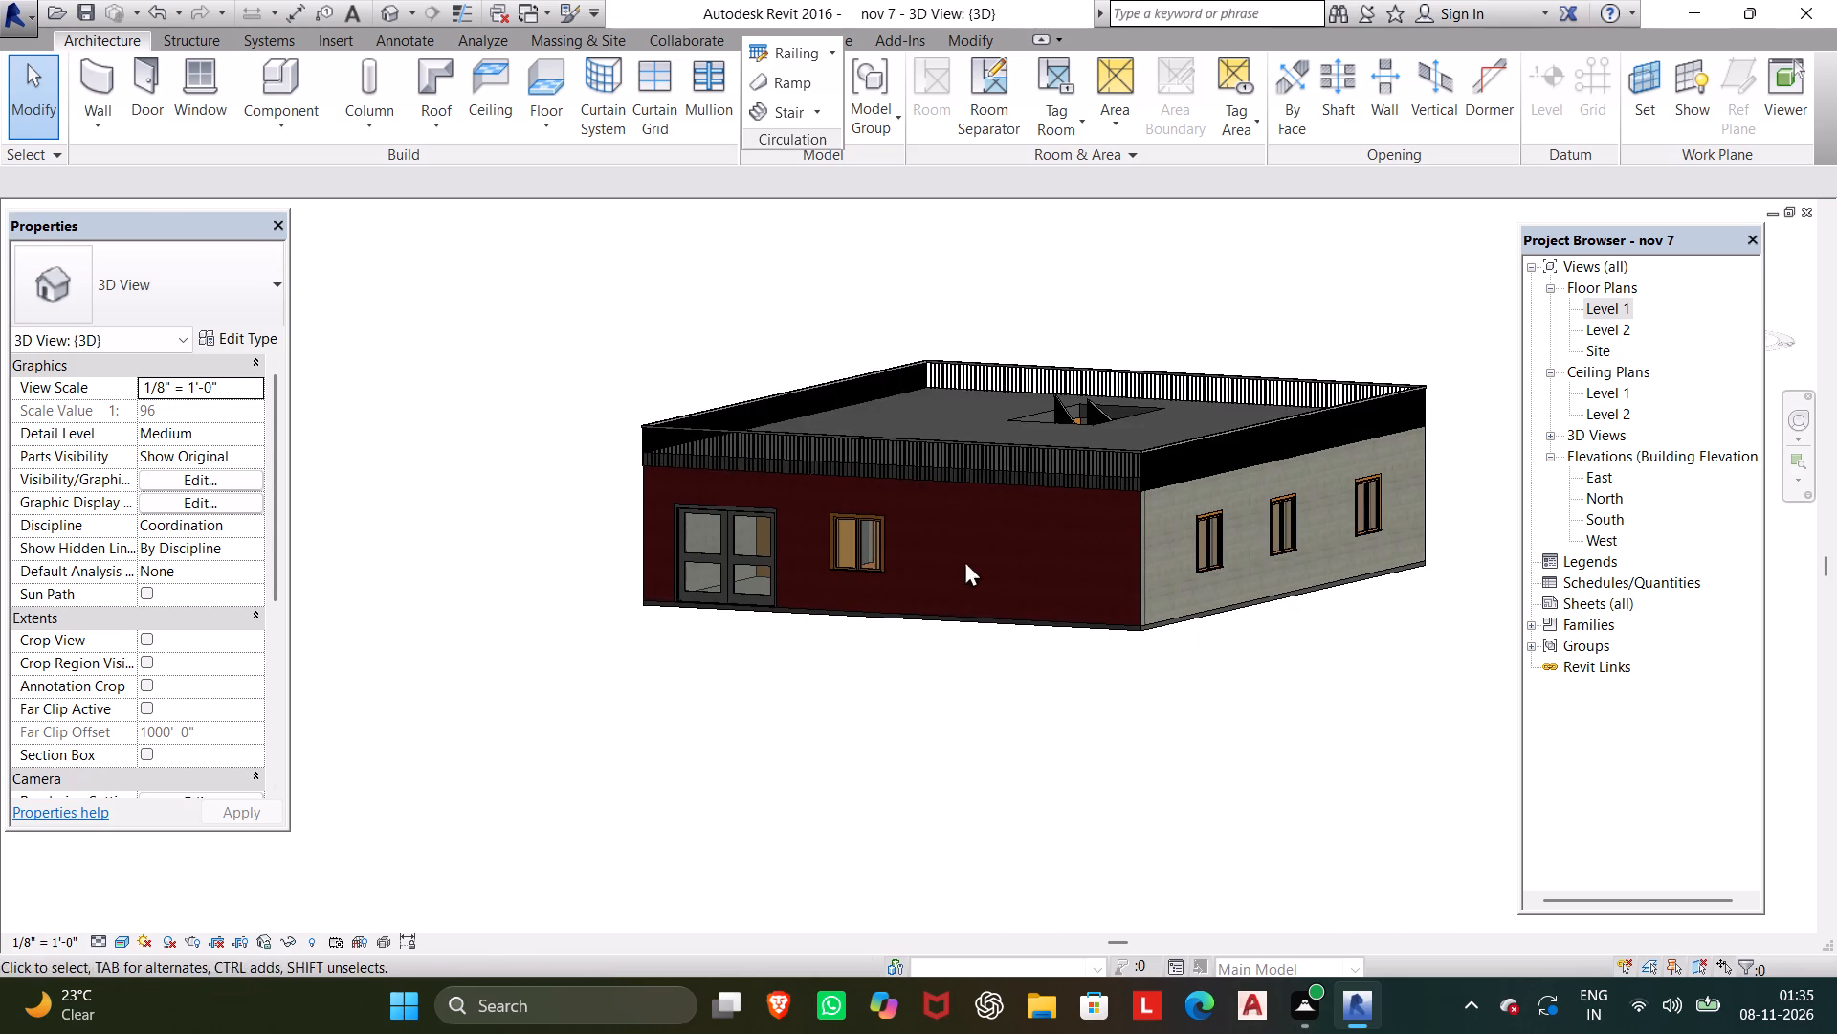
Open the perimeter railing's path sketch, check it against the building from several angles, and finish the sketch.
{"action": "left_click", "coordinate": [1040, 443]}
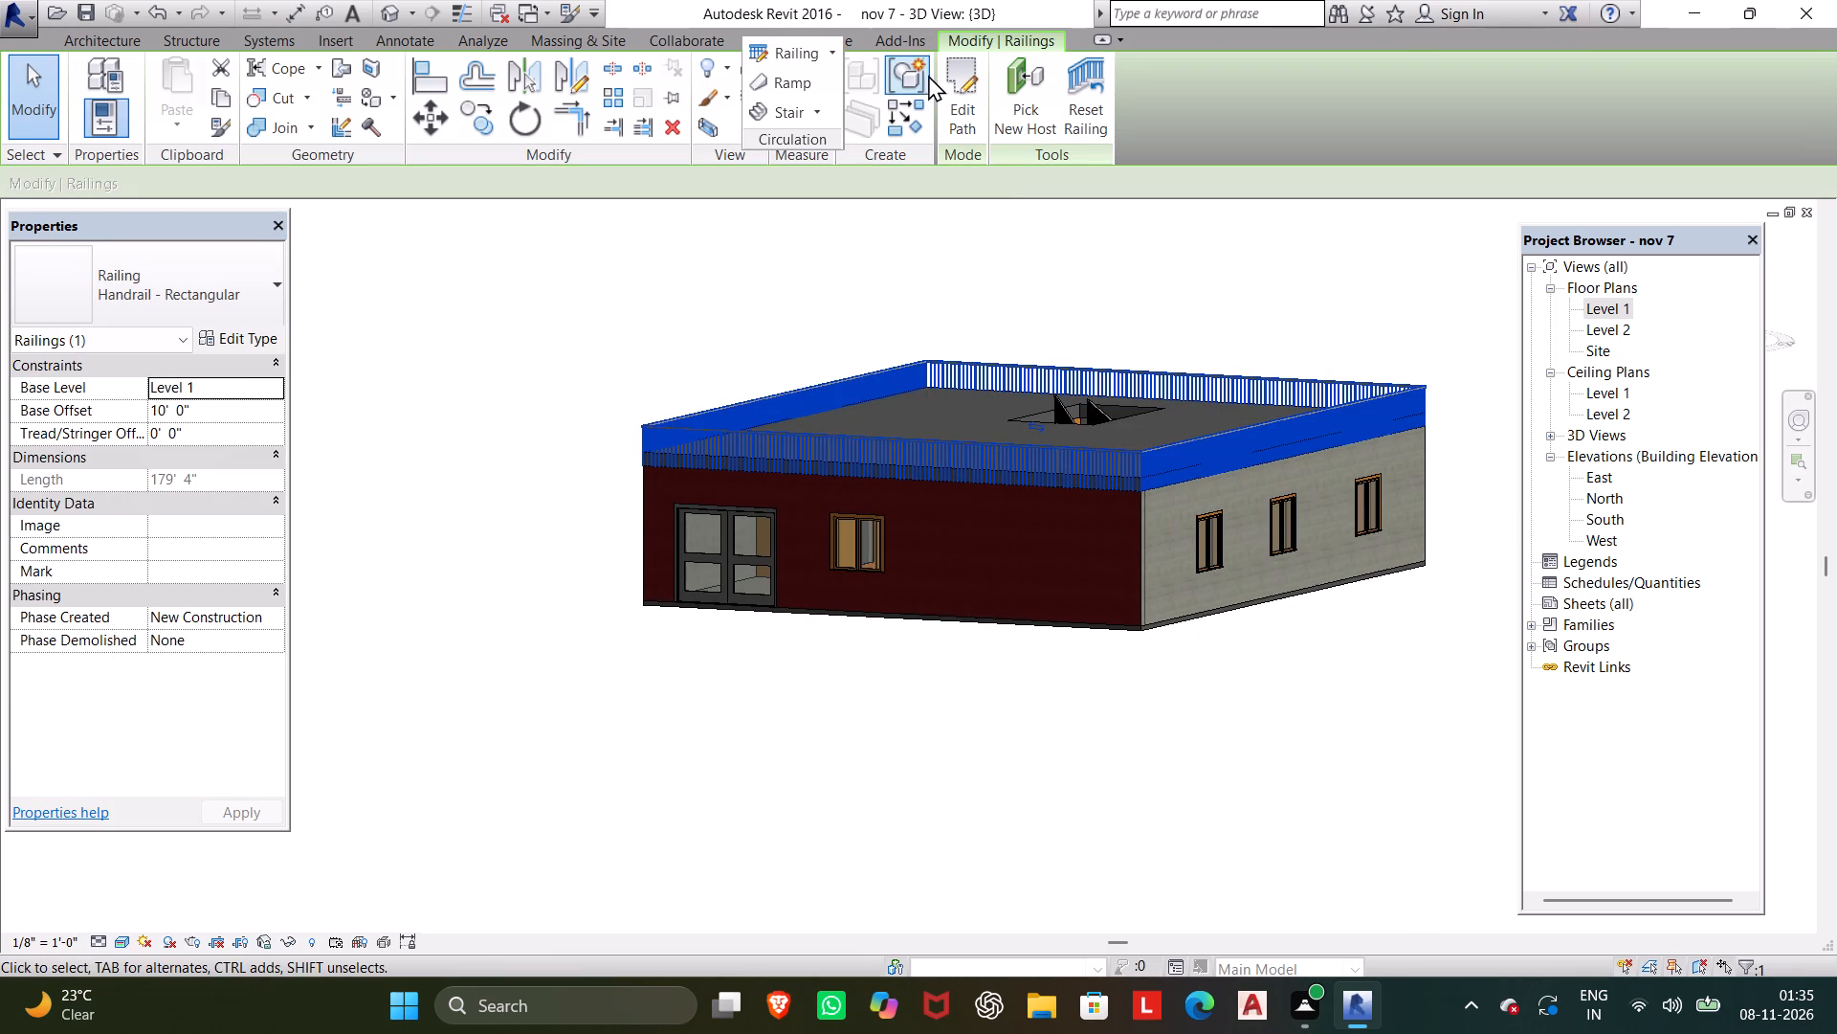
{"action": "left_click", "coordinate": [957, 56]}
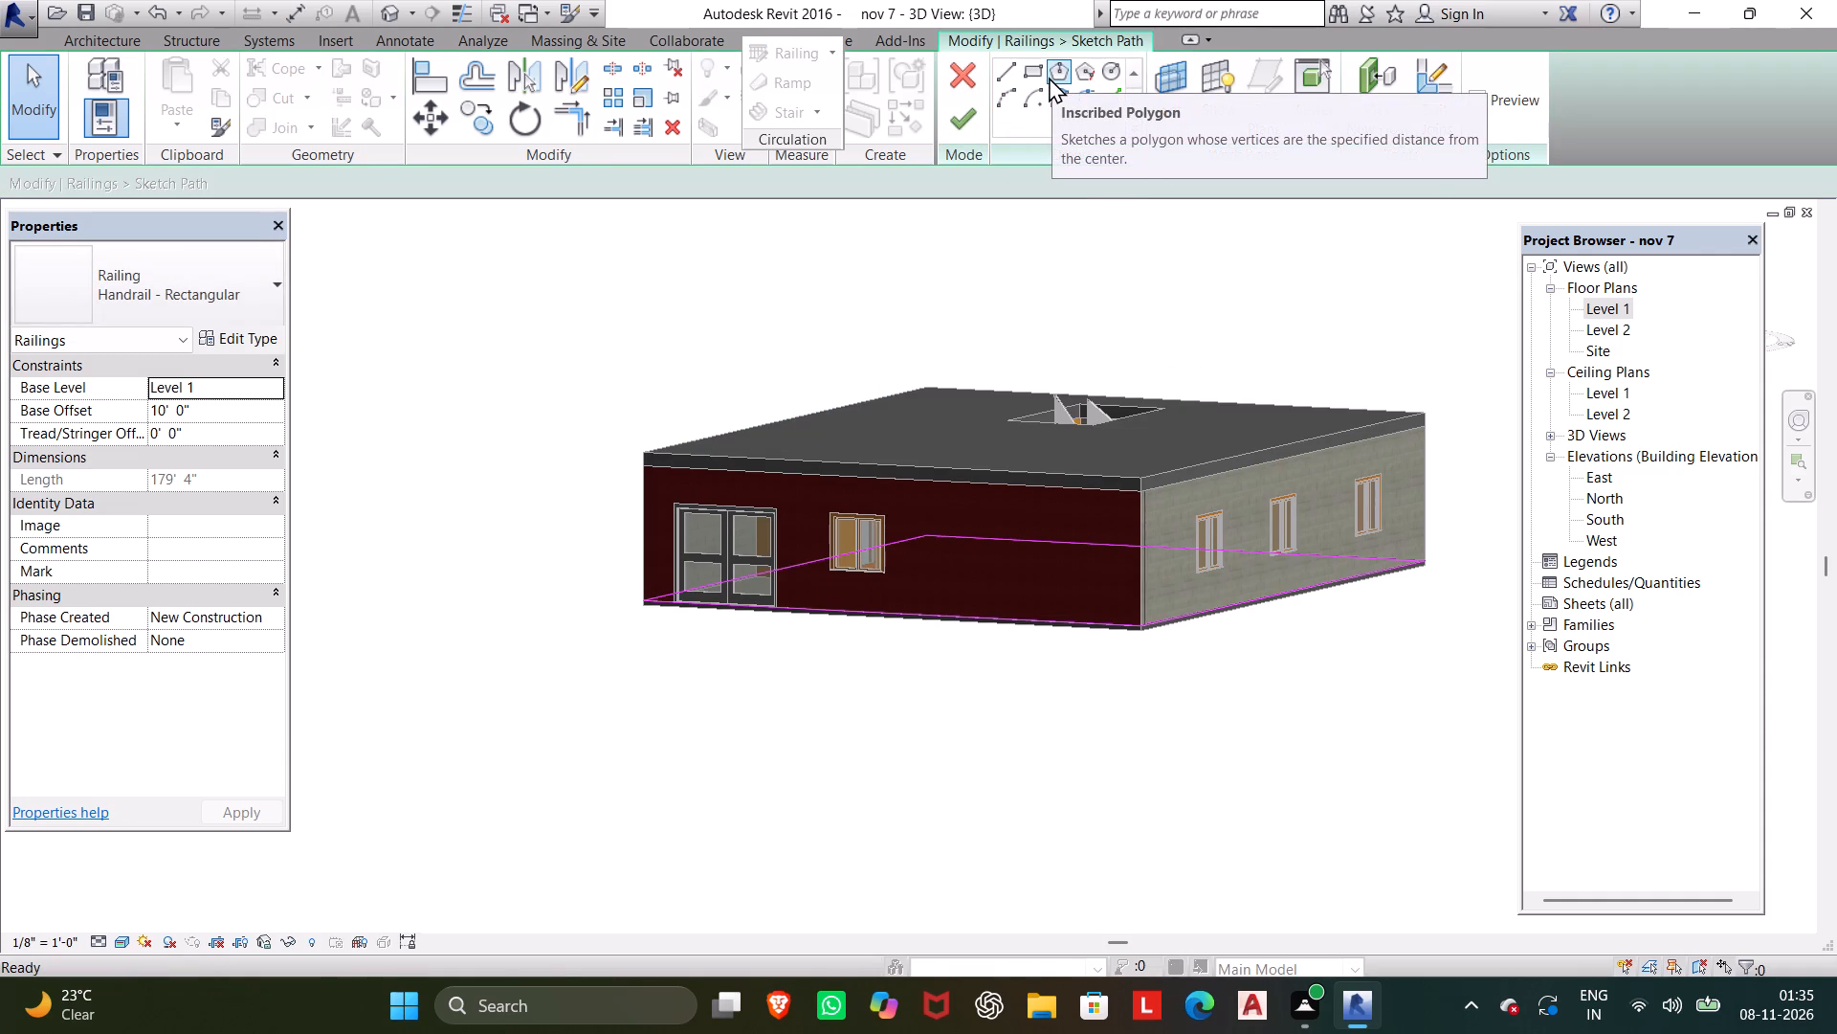
{"action": "middle_click_drag", "start_coordinate": [1046, 369], "coordinate": [1063, 426]}
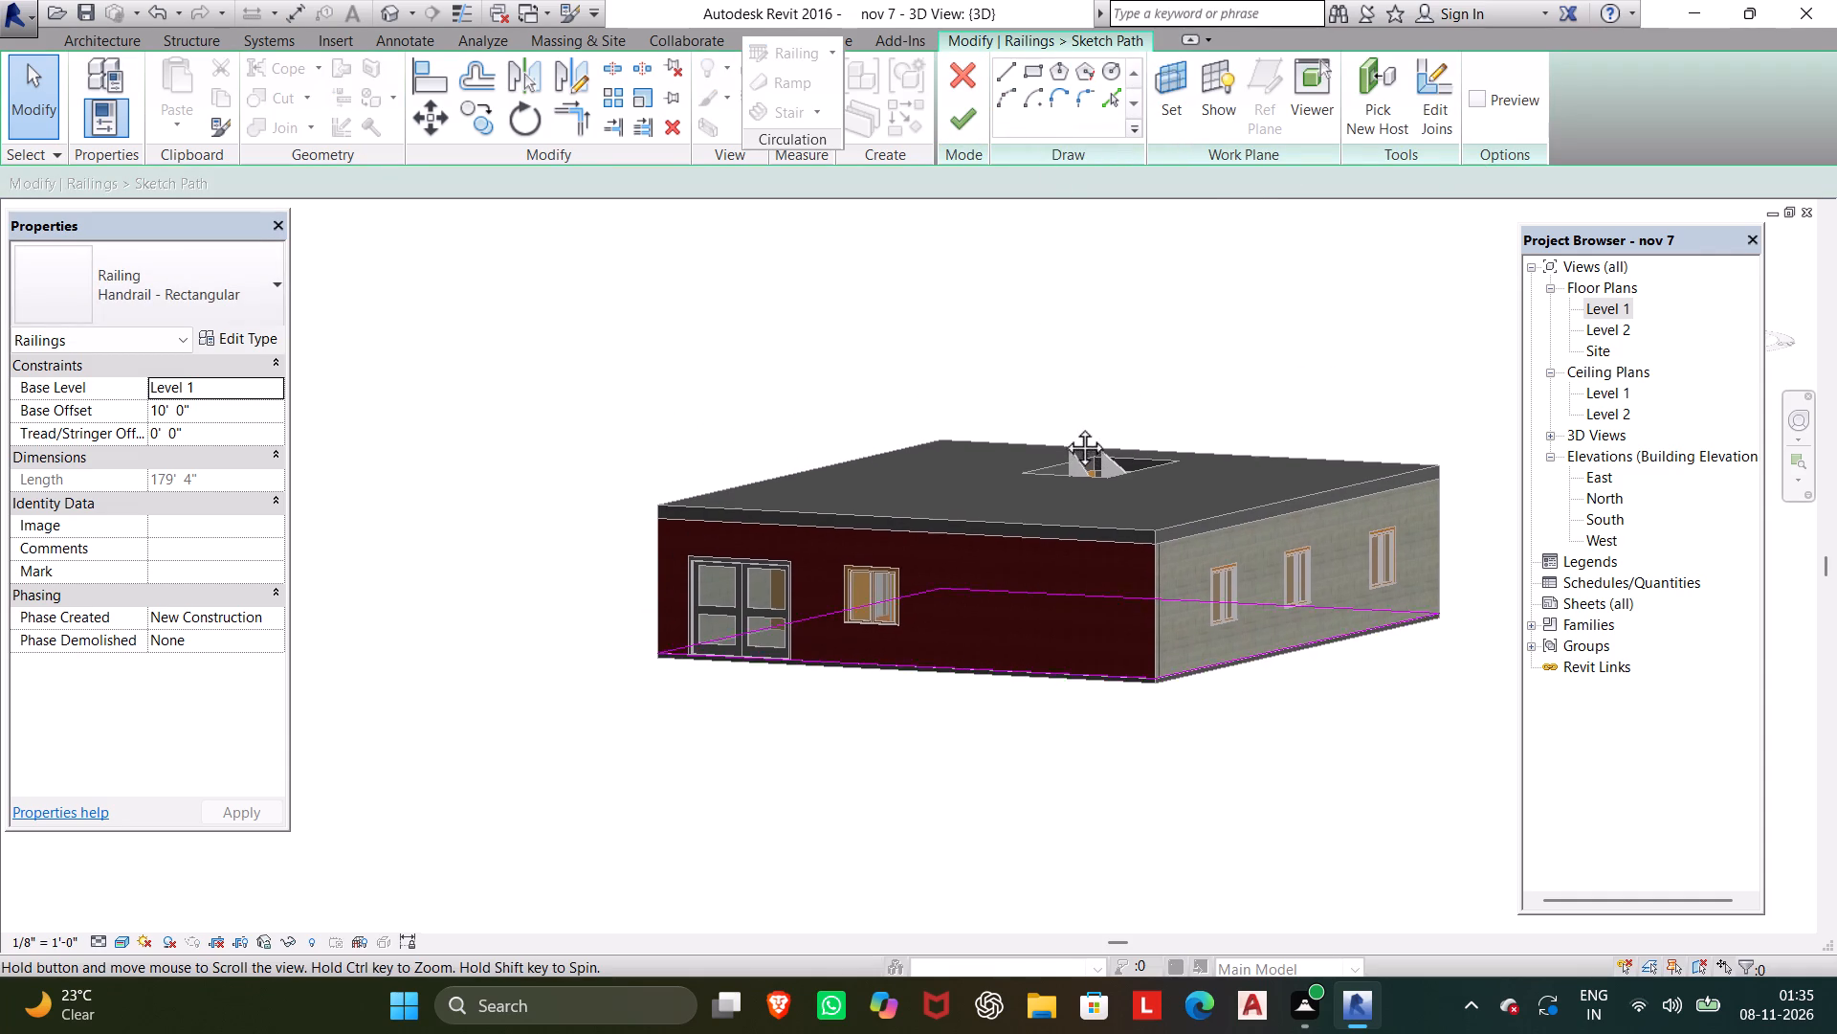
{"action": "middle_click_drag", "start_coordinate": [1063, 426], "coordinate": [1075, 659]}
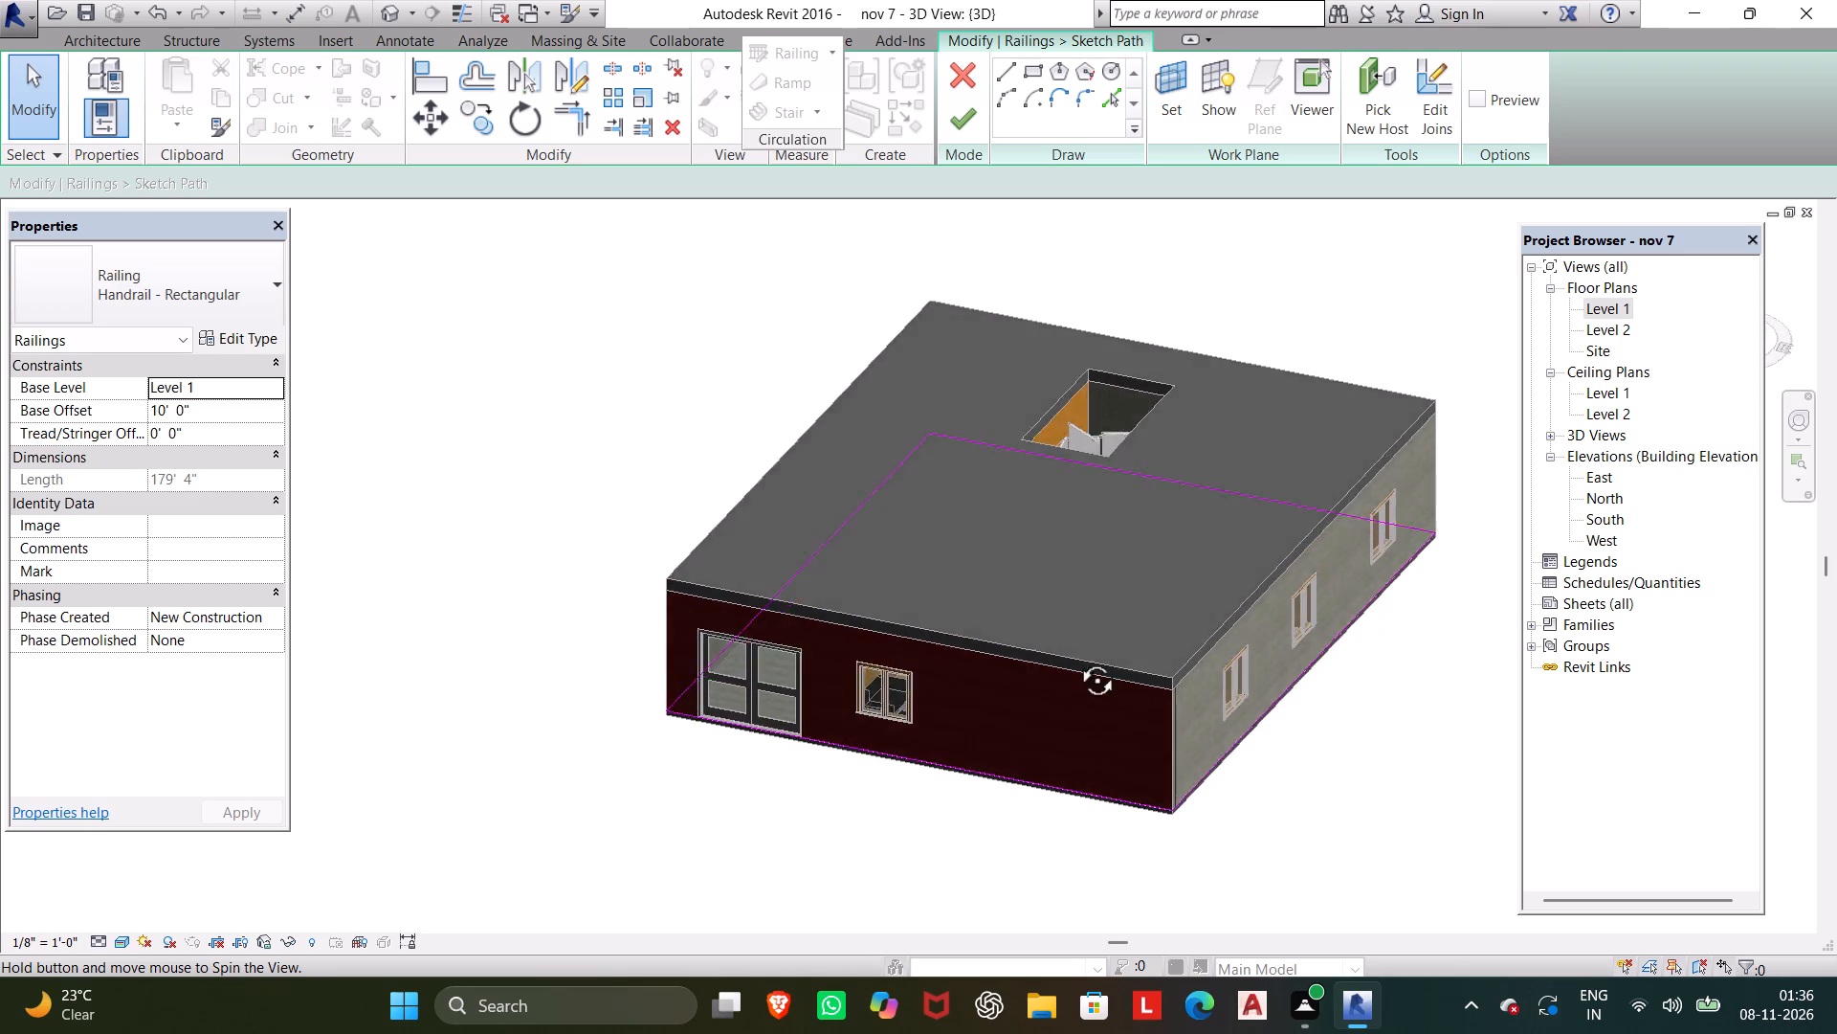
{"action": "middle_click_drag", "start_coordinate": [1075, 659], "coordinate": [1073, 524]}
{"action": "key", "text": "Escape"}
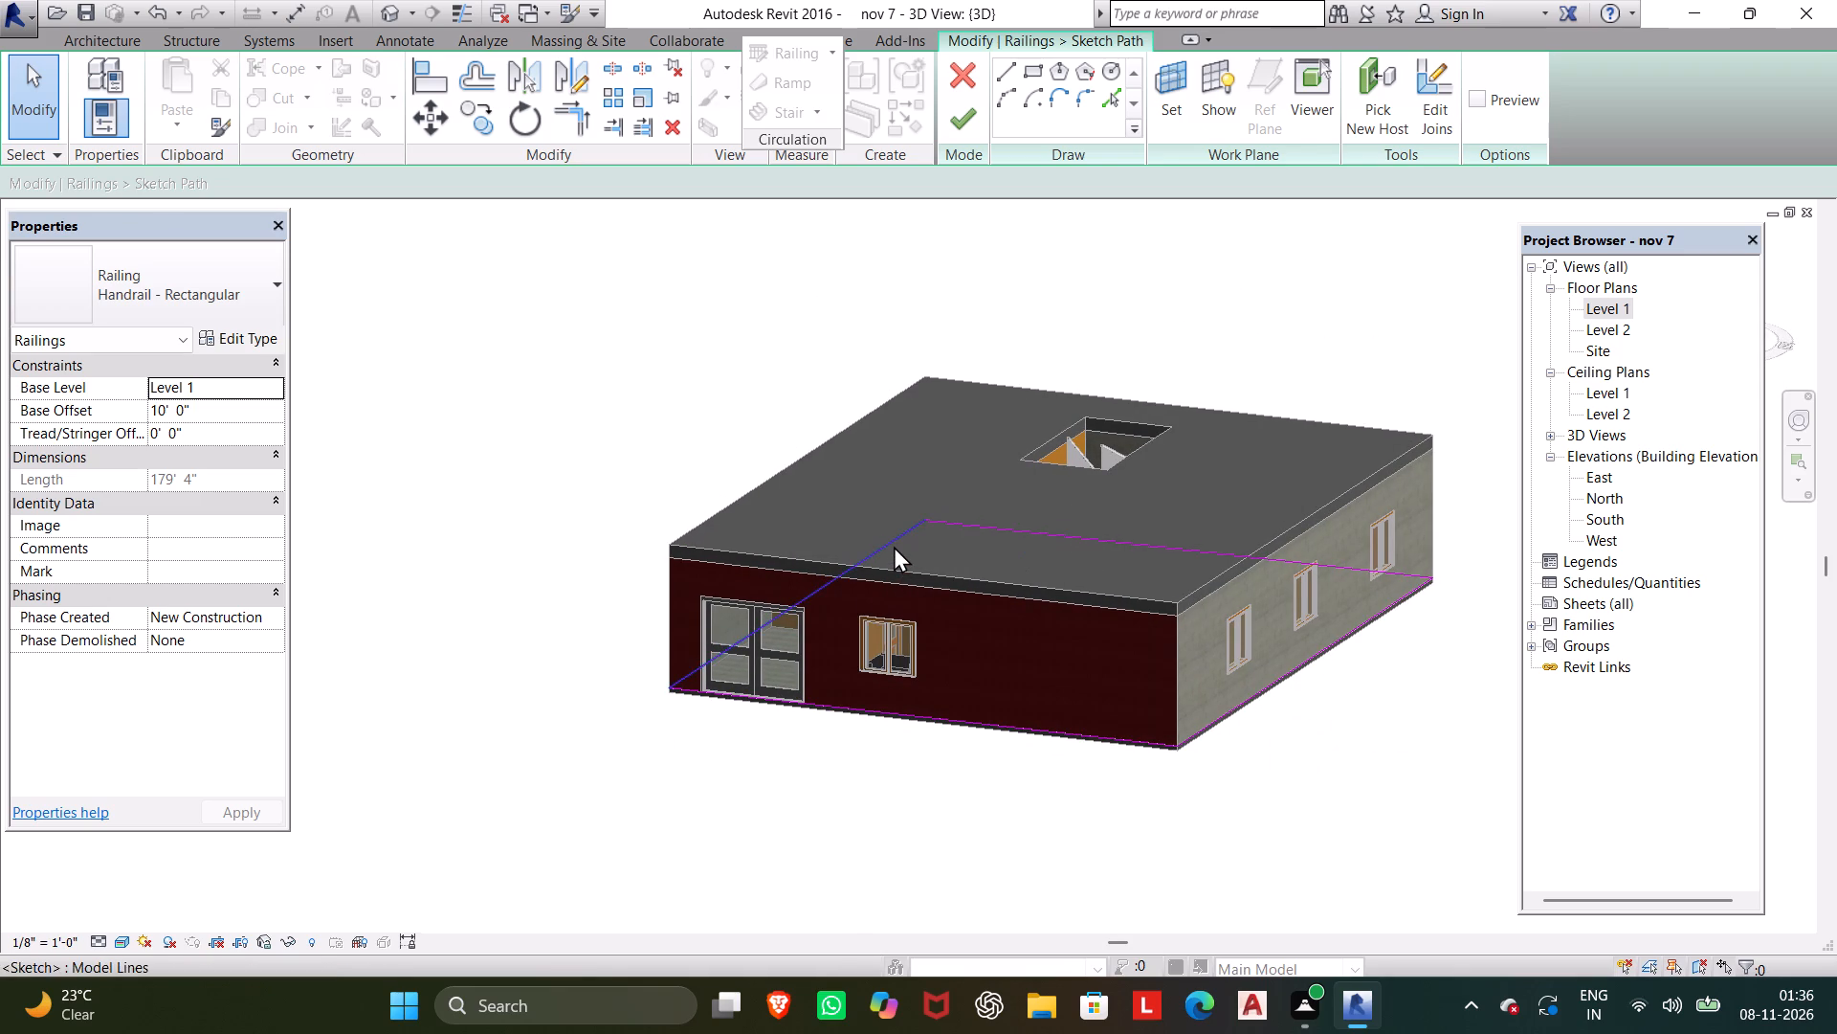
{"action": "key", "text": "Escape"}
{"action": "left_click", "coordinate": [960, 127]}
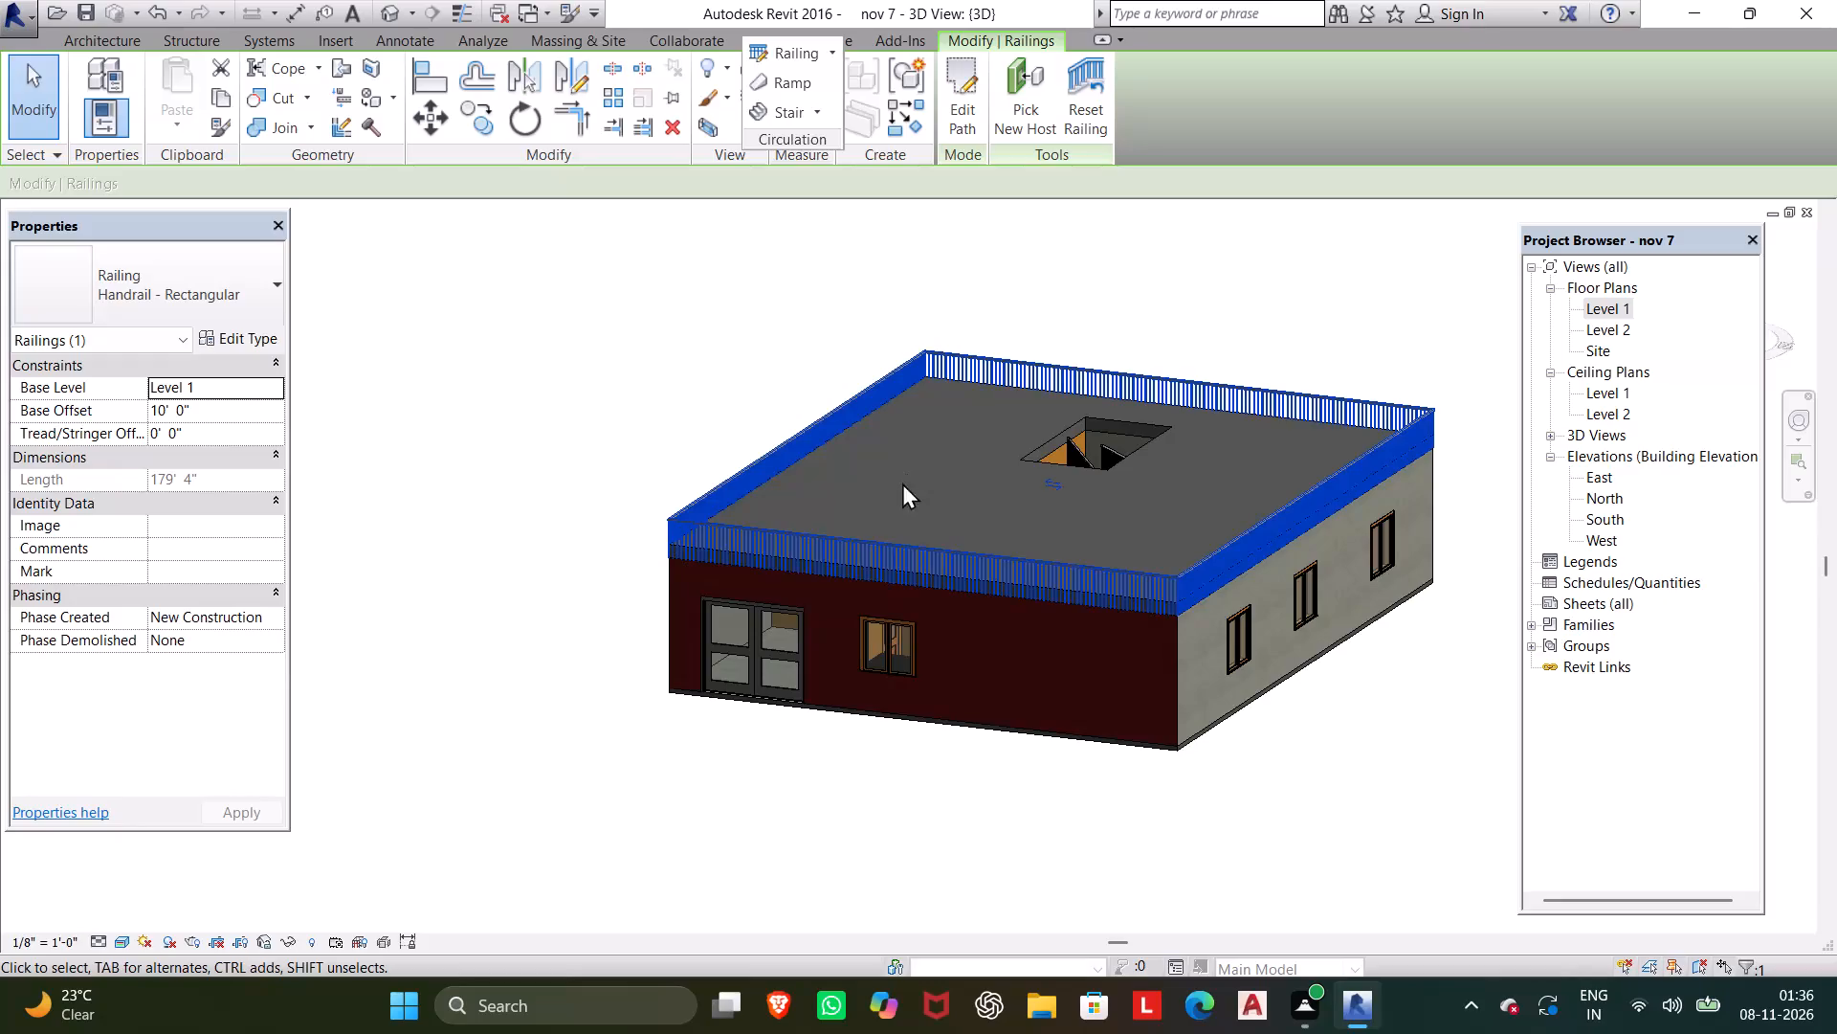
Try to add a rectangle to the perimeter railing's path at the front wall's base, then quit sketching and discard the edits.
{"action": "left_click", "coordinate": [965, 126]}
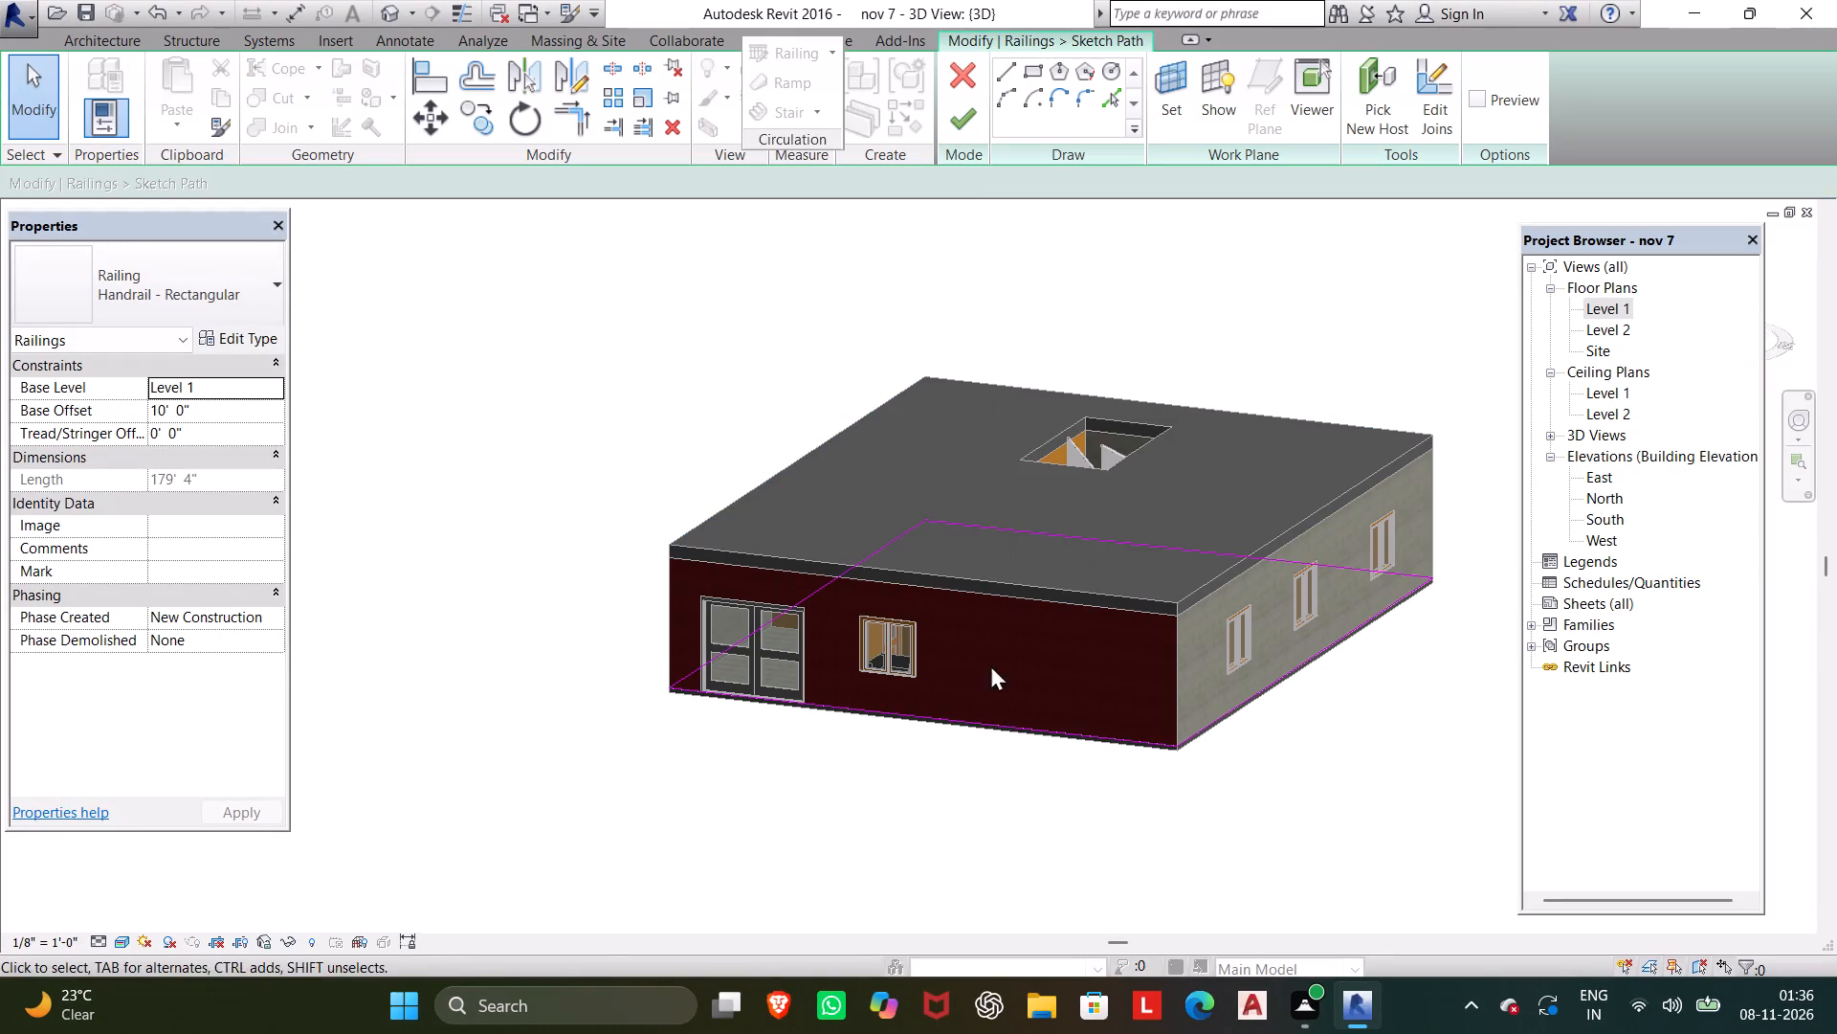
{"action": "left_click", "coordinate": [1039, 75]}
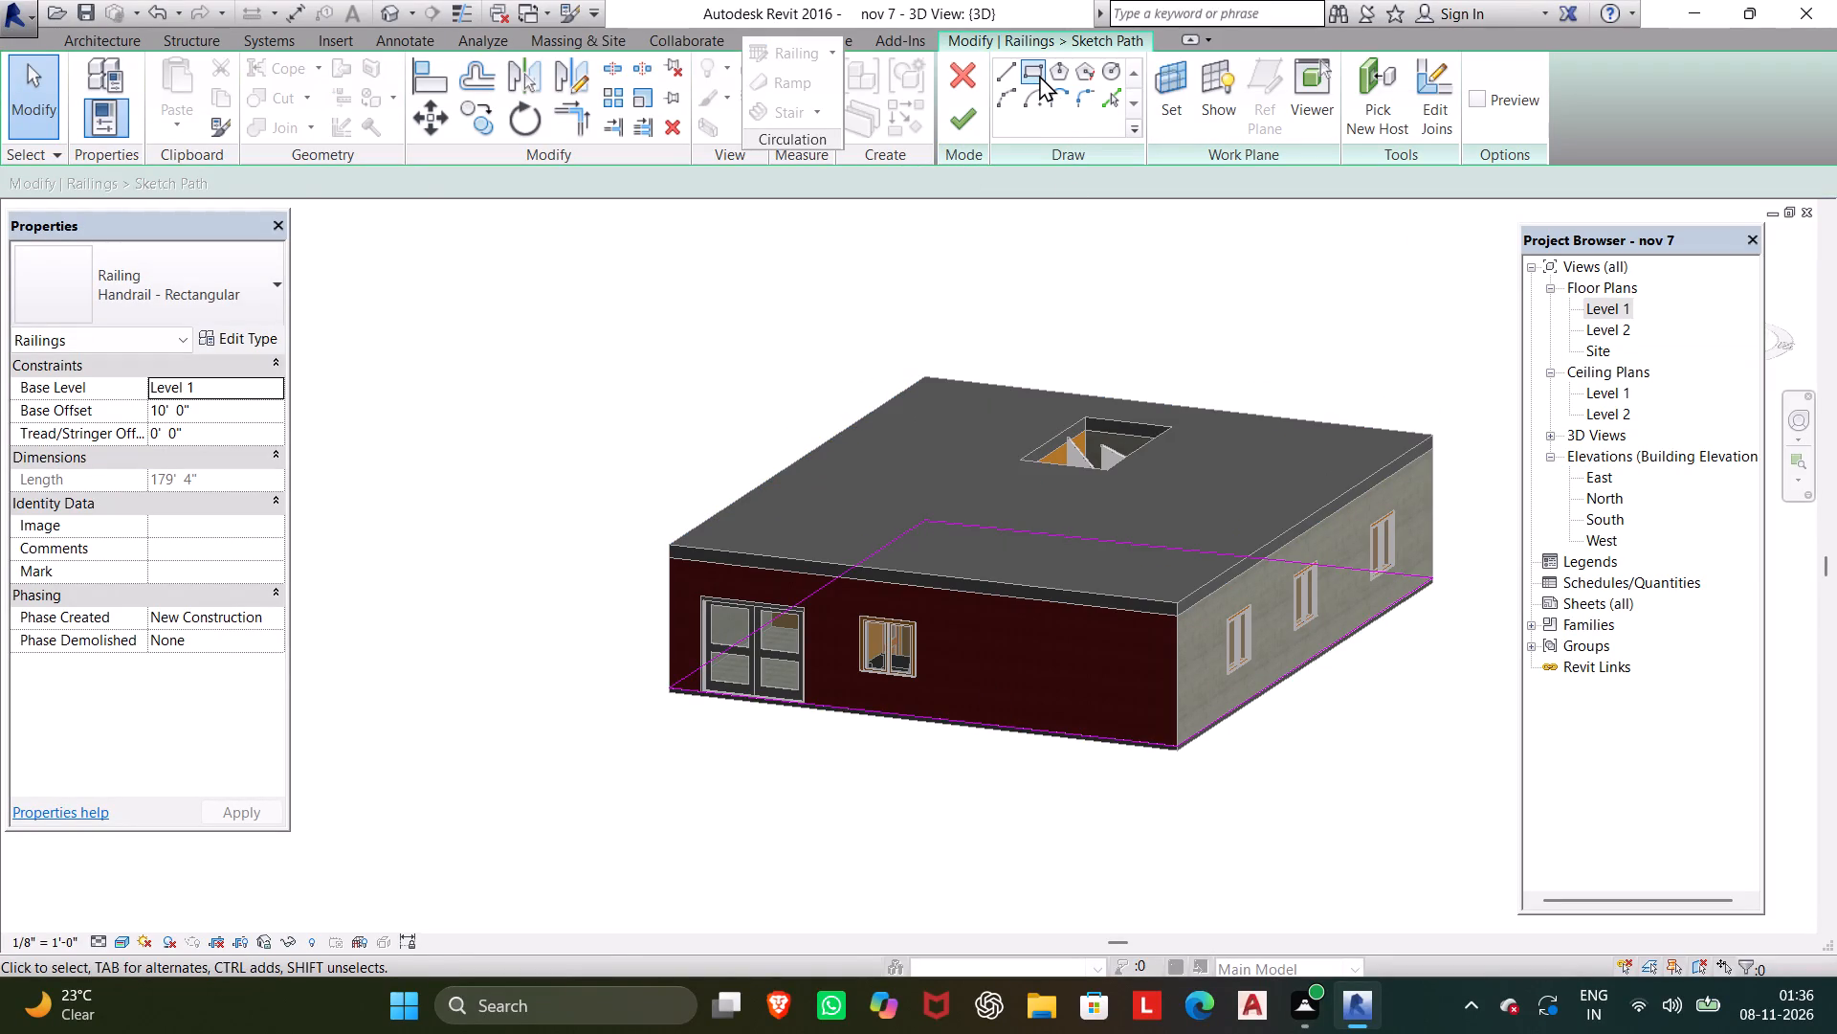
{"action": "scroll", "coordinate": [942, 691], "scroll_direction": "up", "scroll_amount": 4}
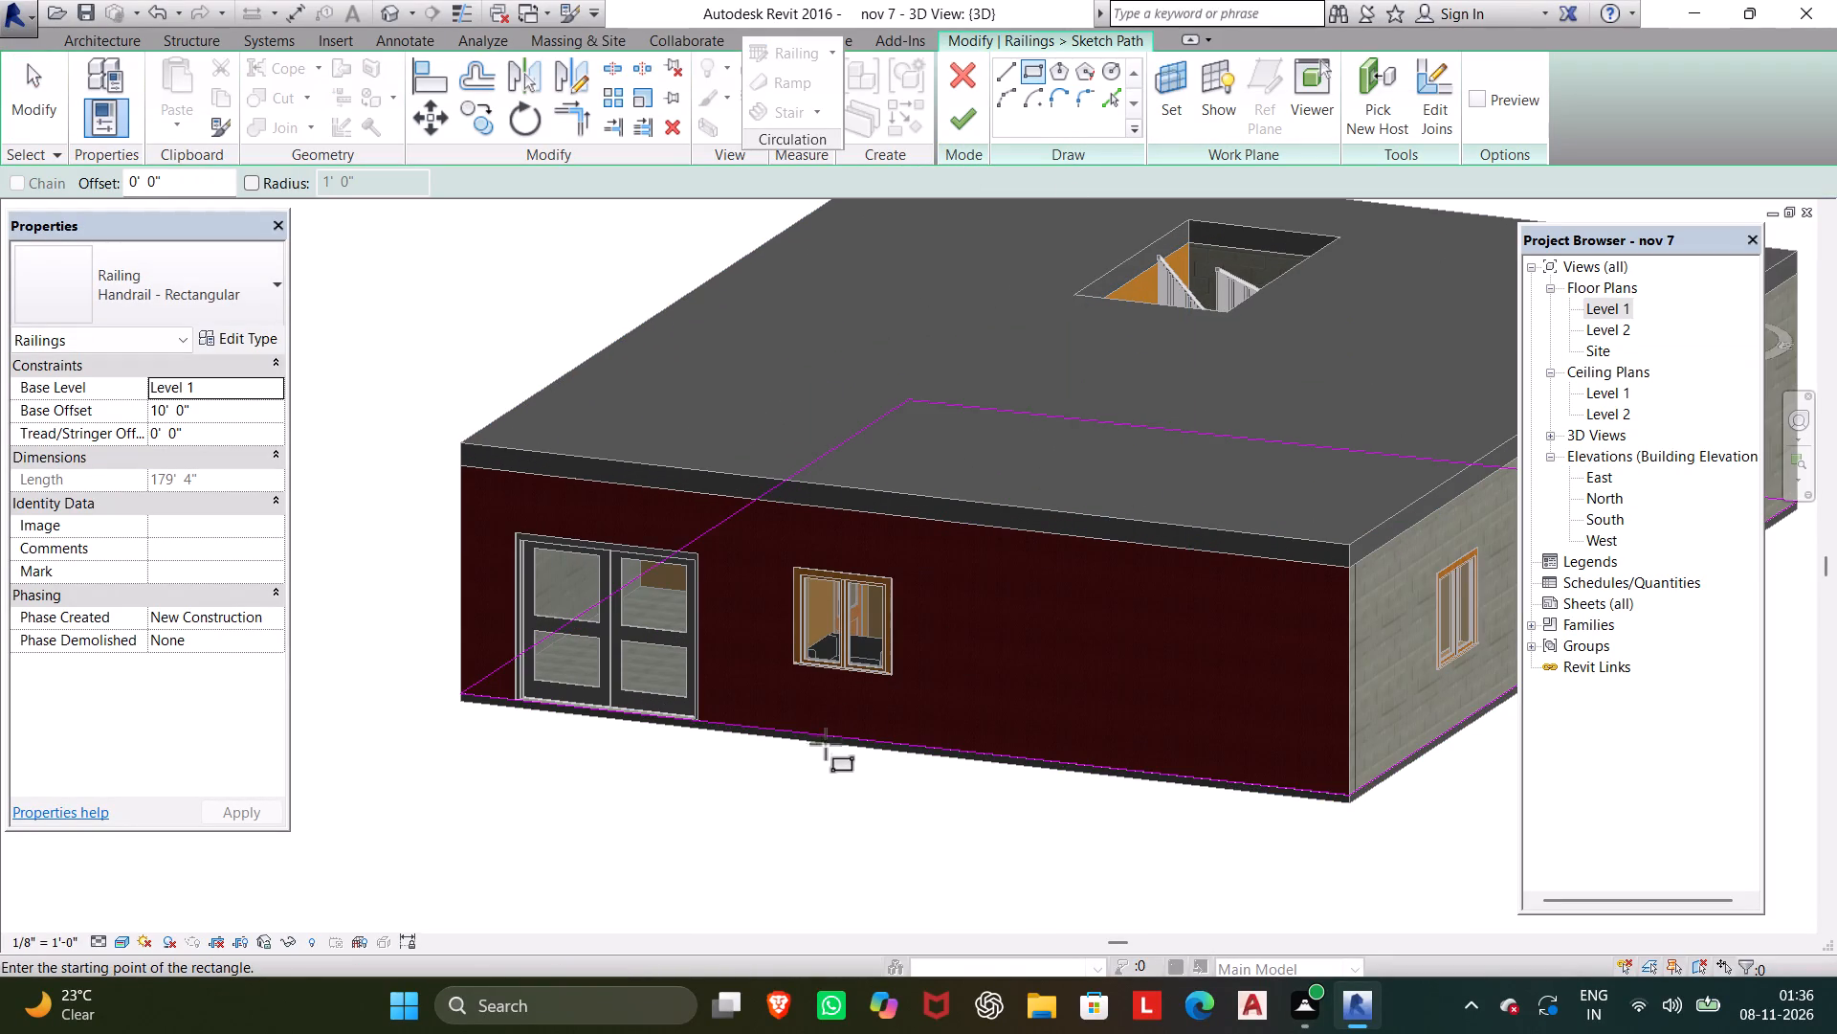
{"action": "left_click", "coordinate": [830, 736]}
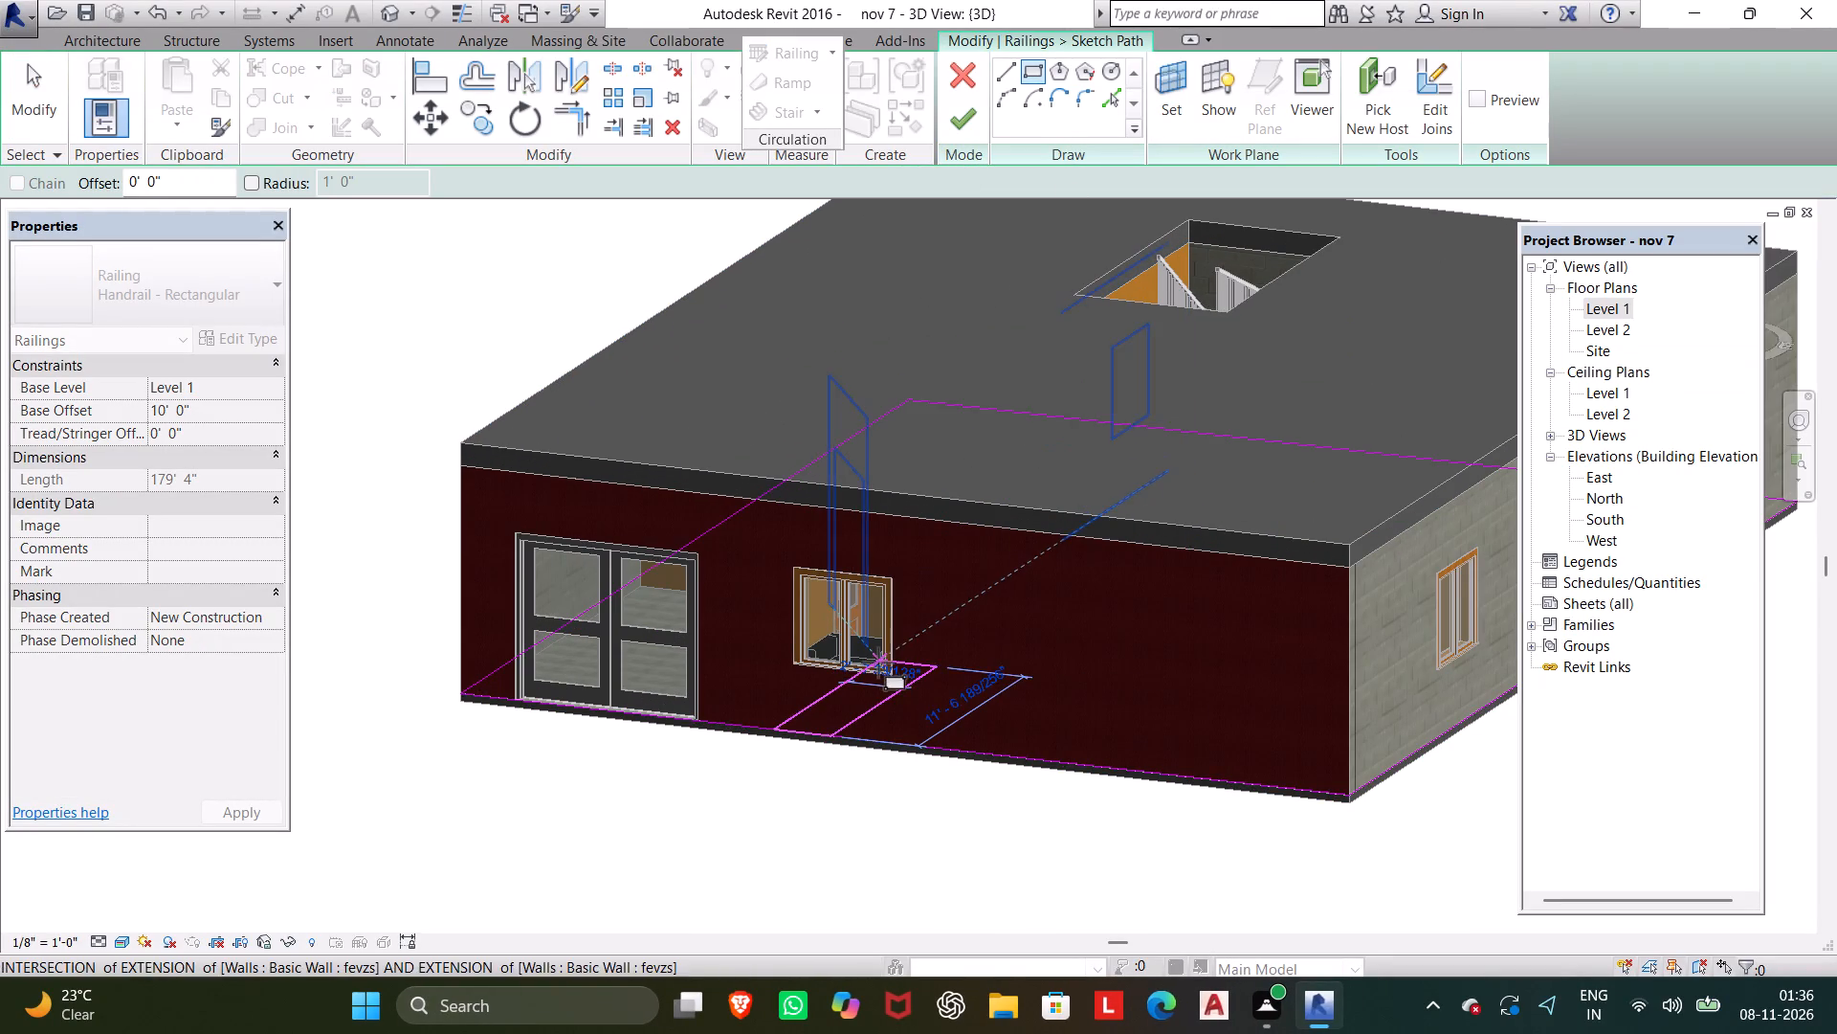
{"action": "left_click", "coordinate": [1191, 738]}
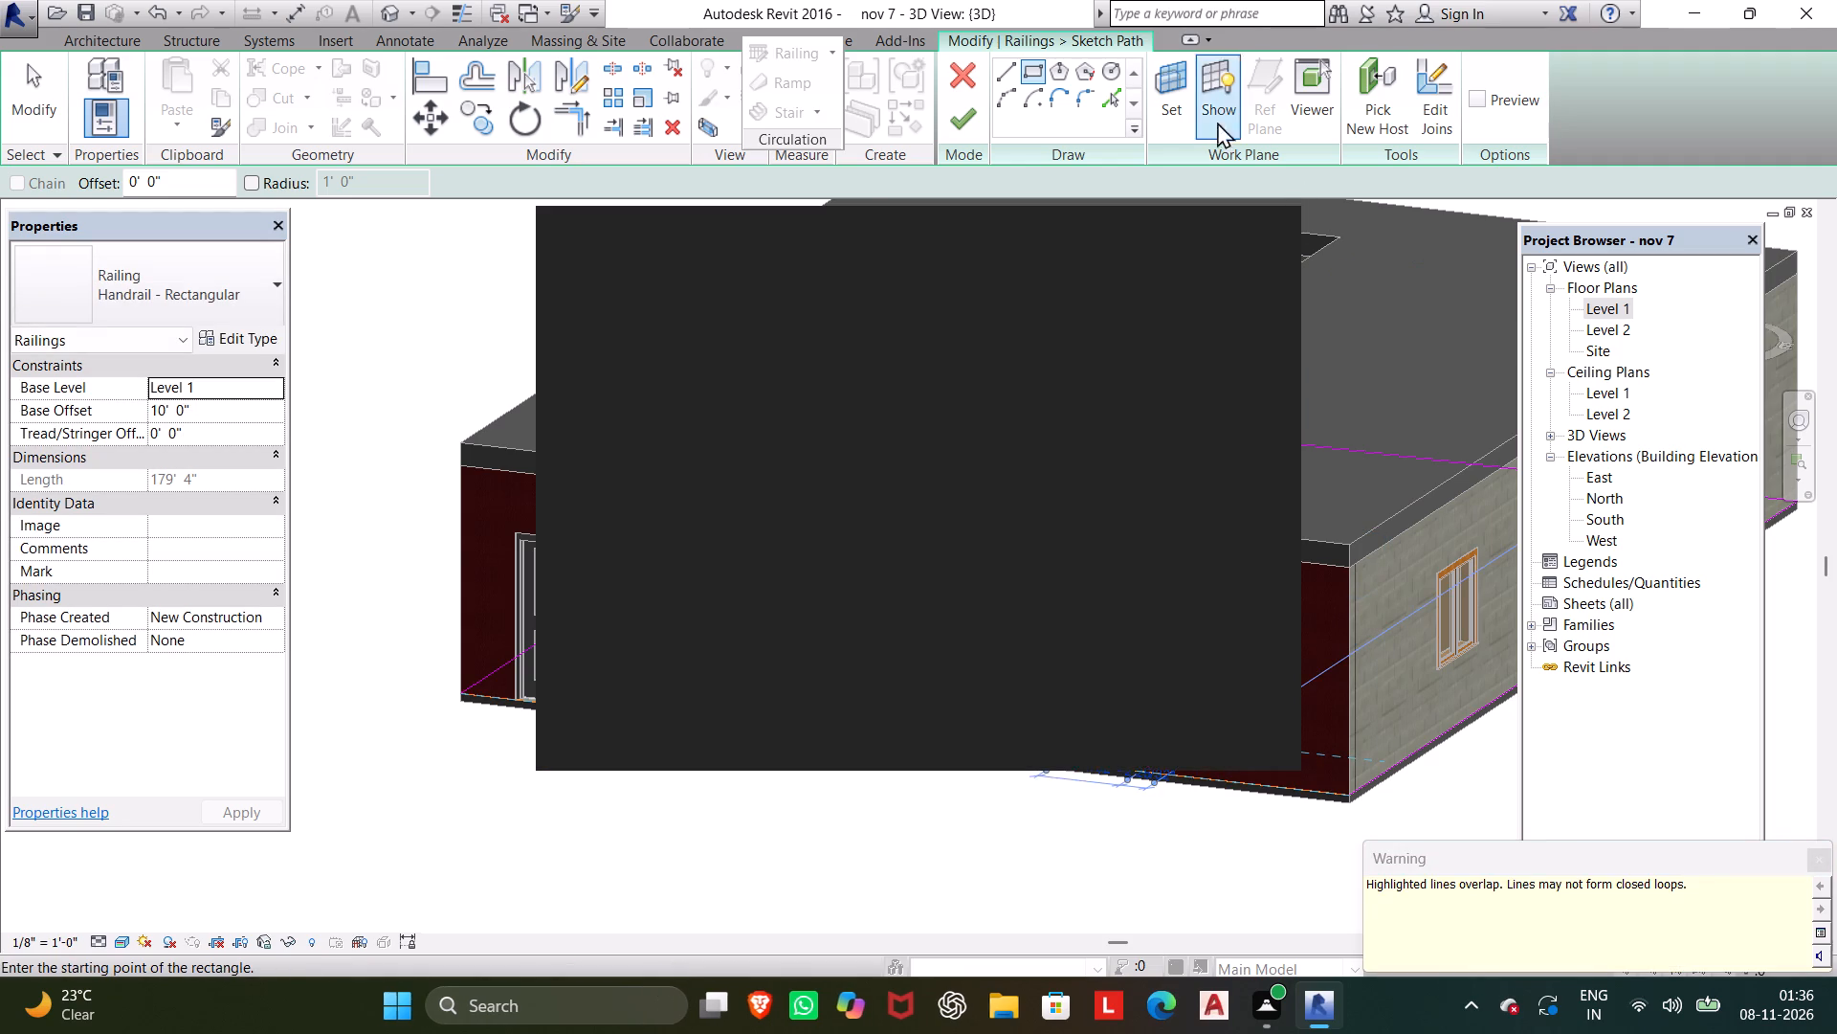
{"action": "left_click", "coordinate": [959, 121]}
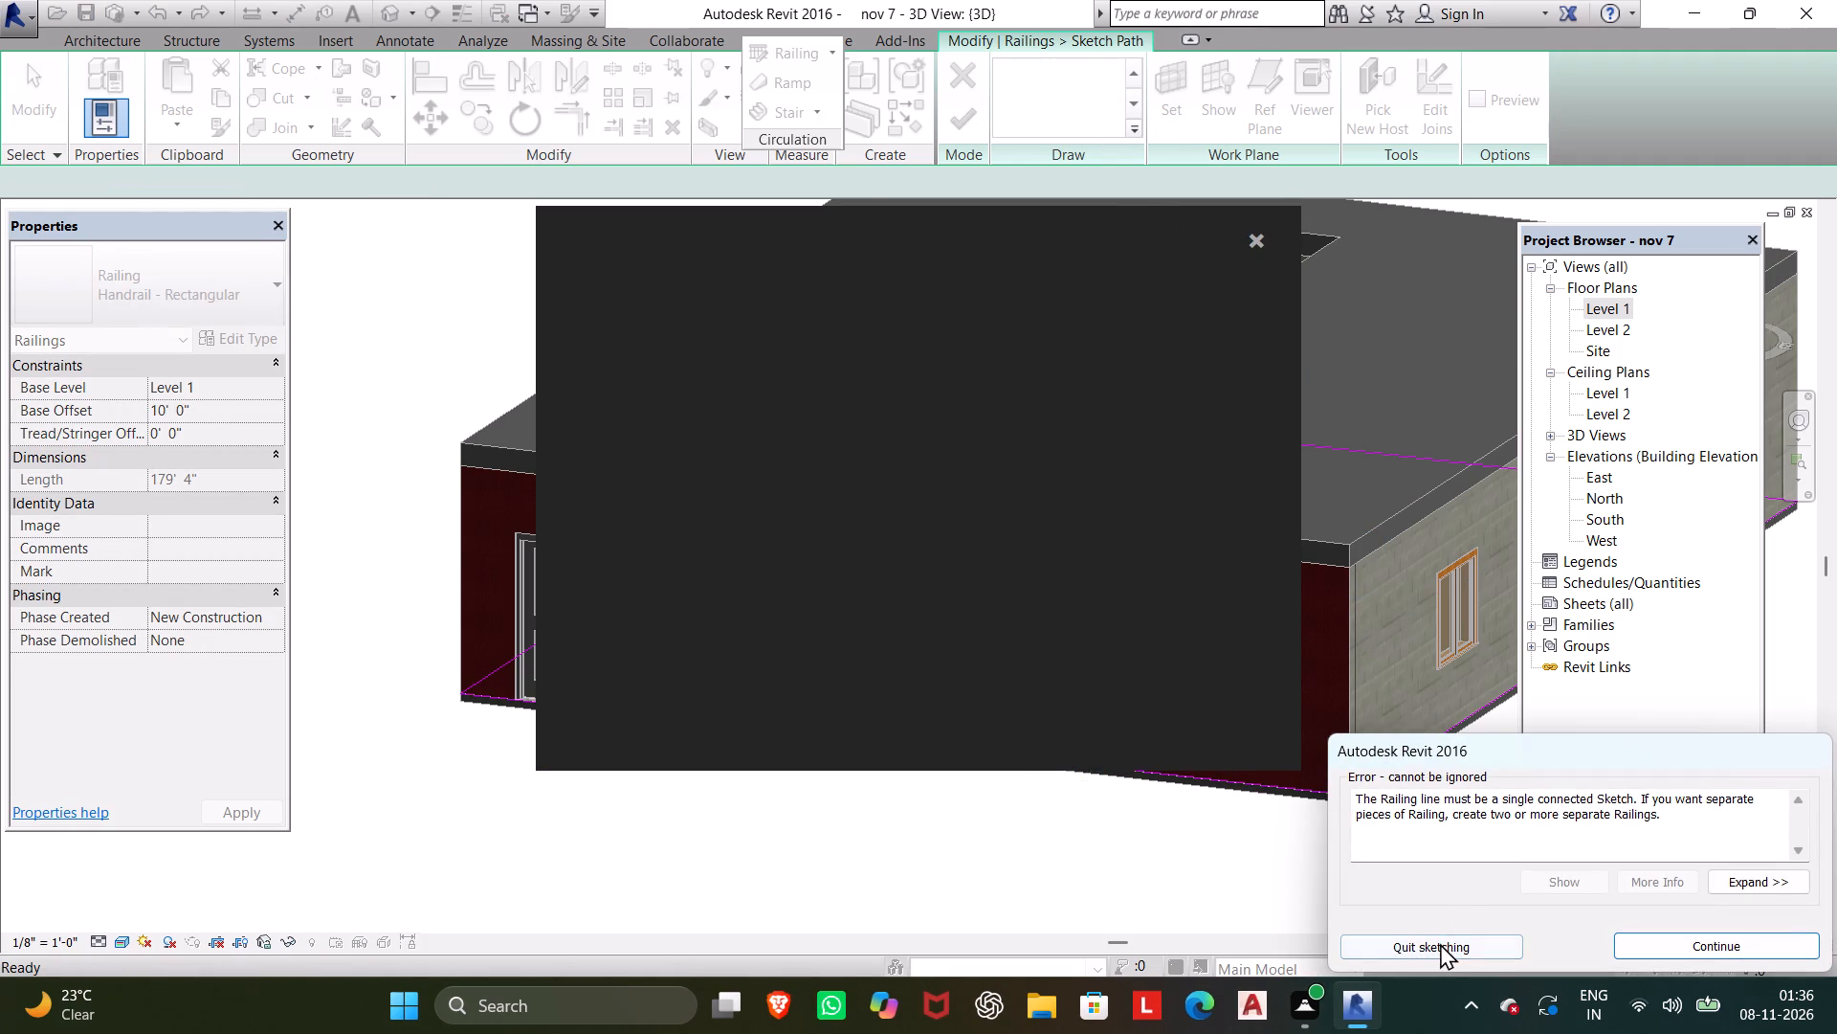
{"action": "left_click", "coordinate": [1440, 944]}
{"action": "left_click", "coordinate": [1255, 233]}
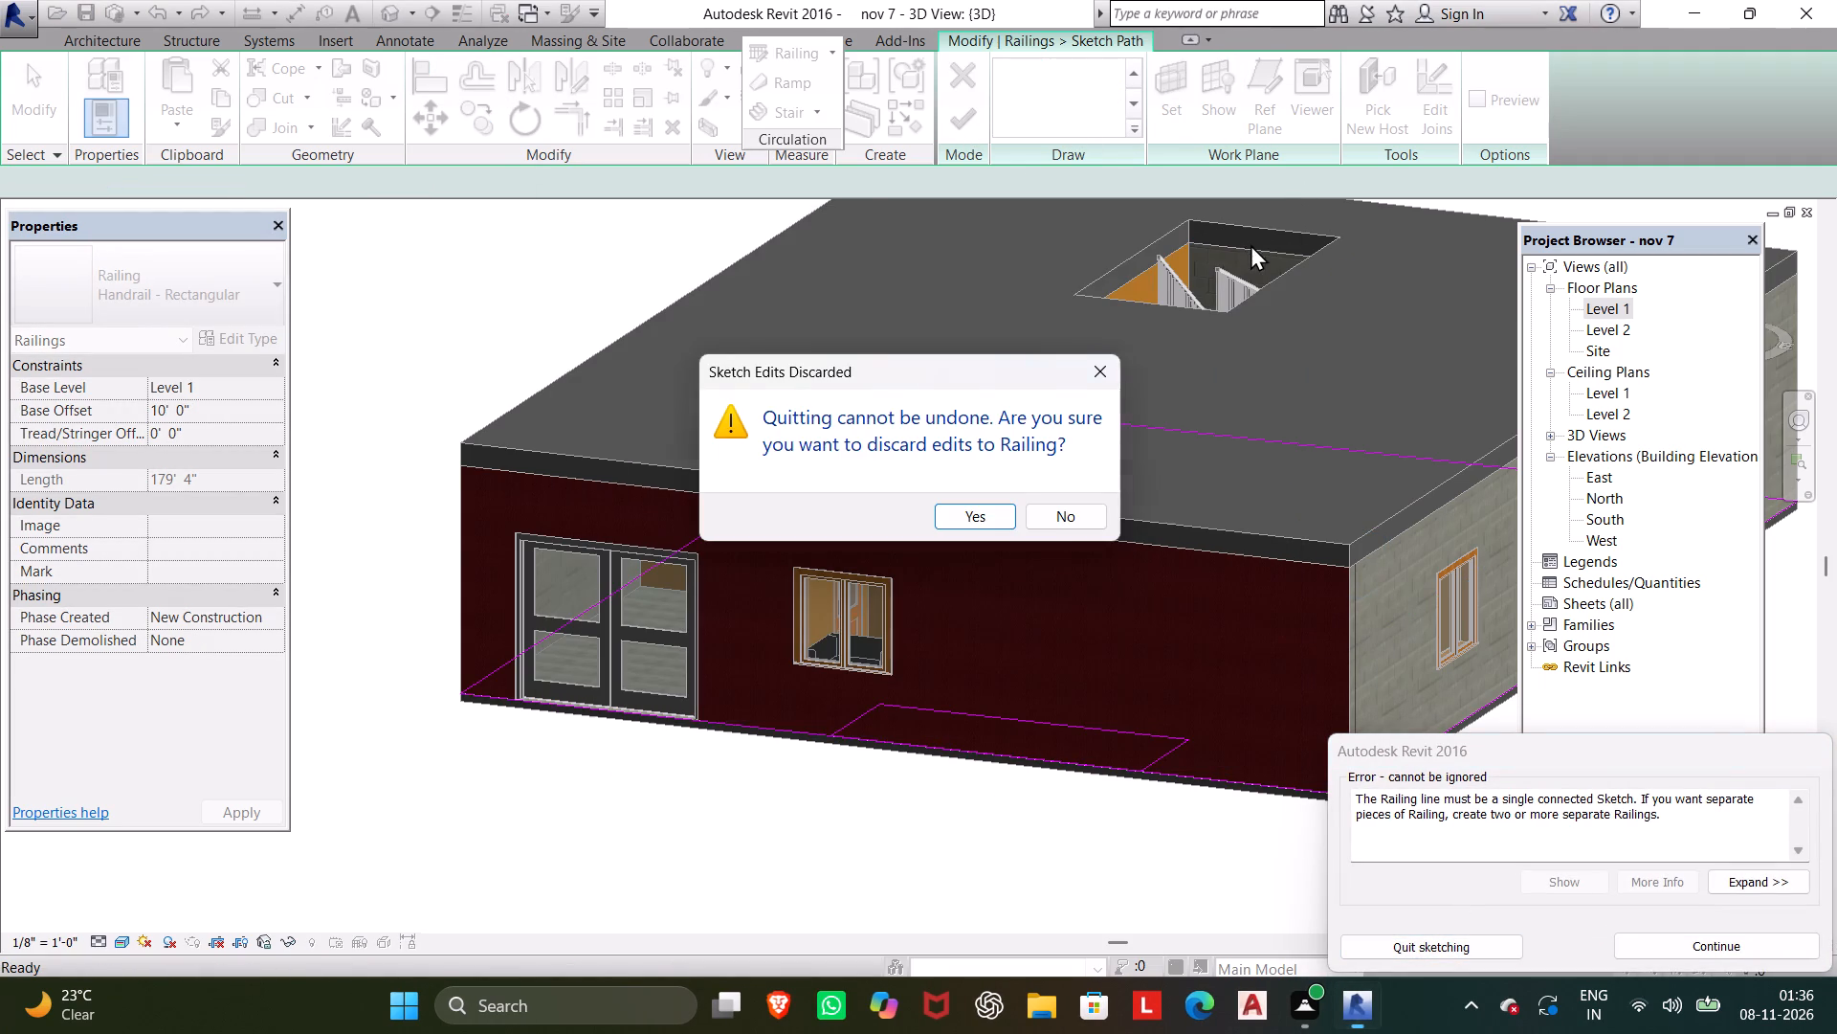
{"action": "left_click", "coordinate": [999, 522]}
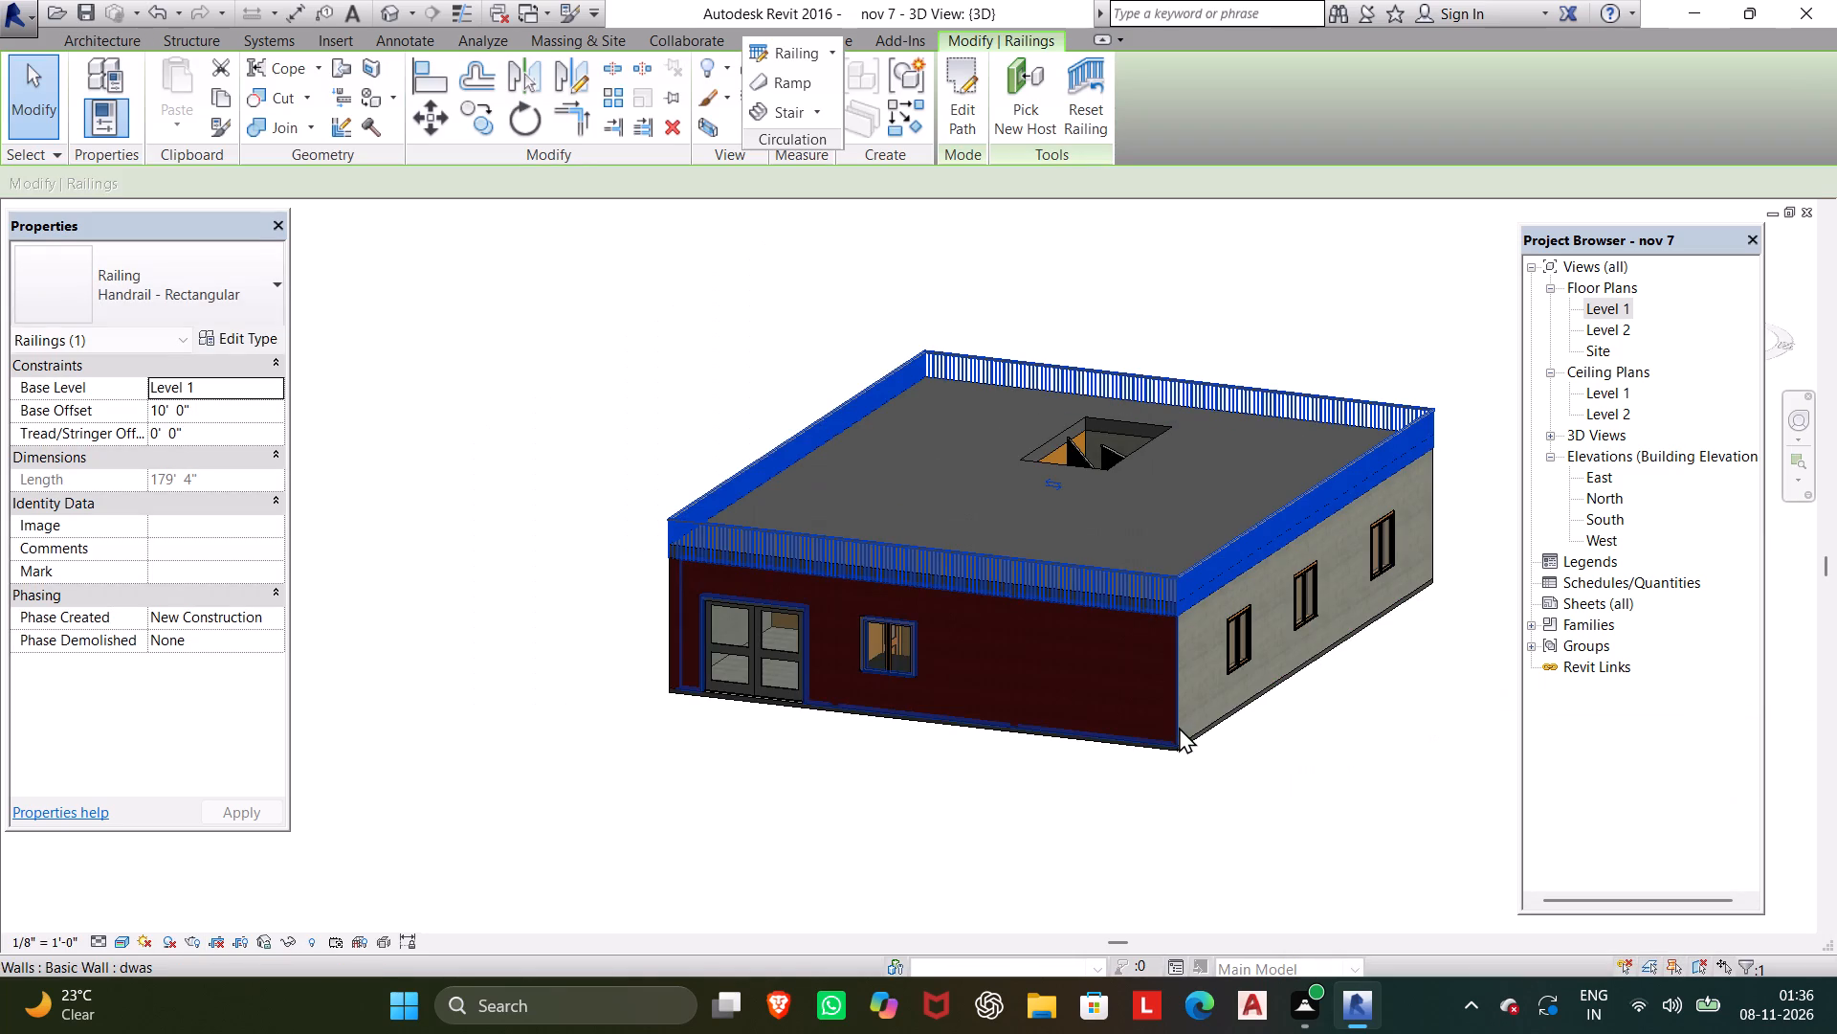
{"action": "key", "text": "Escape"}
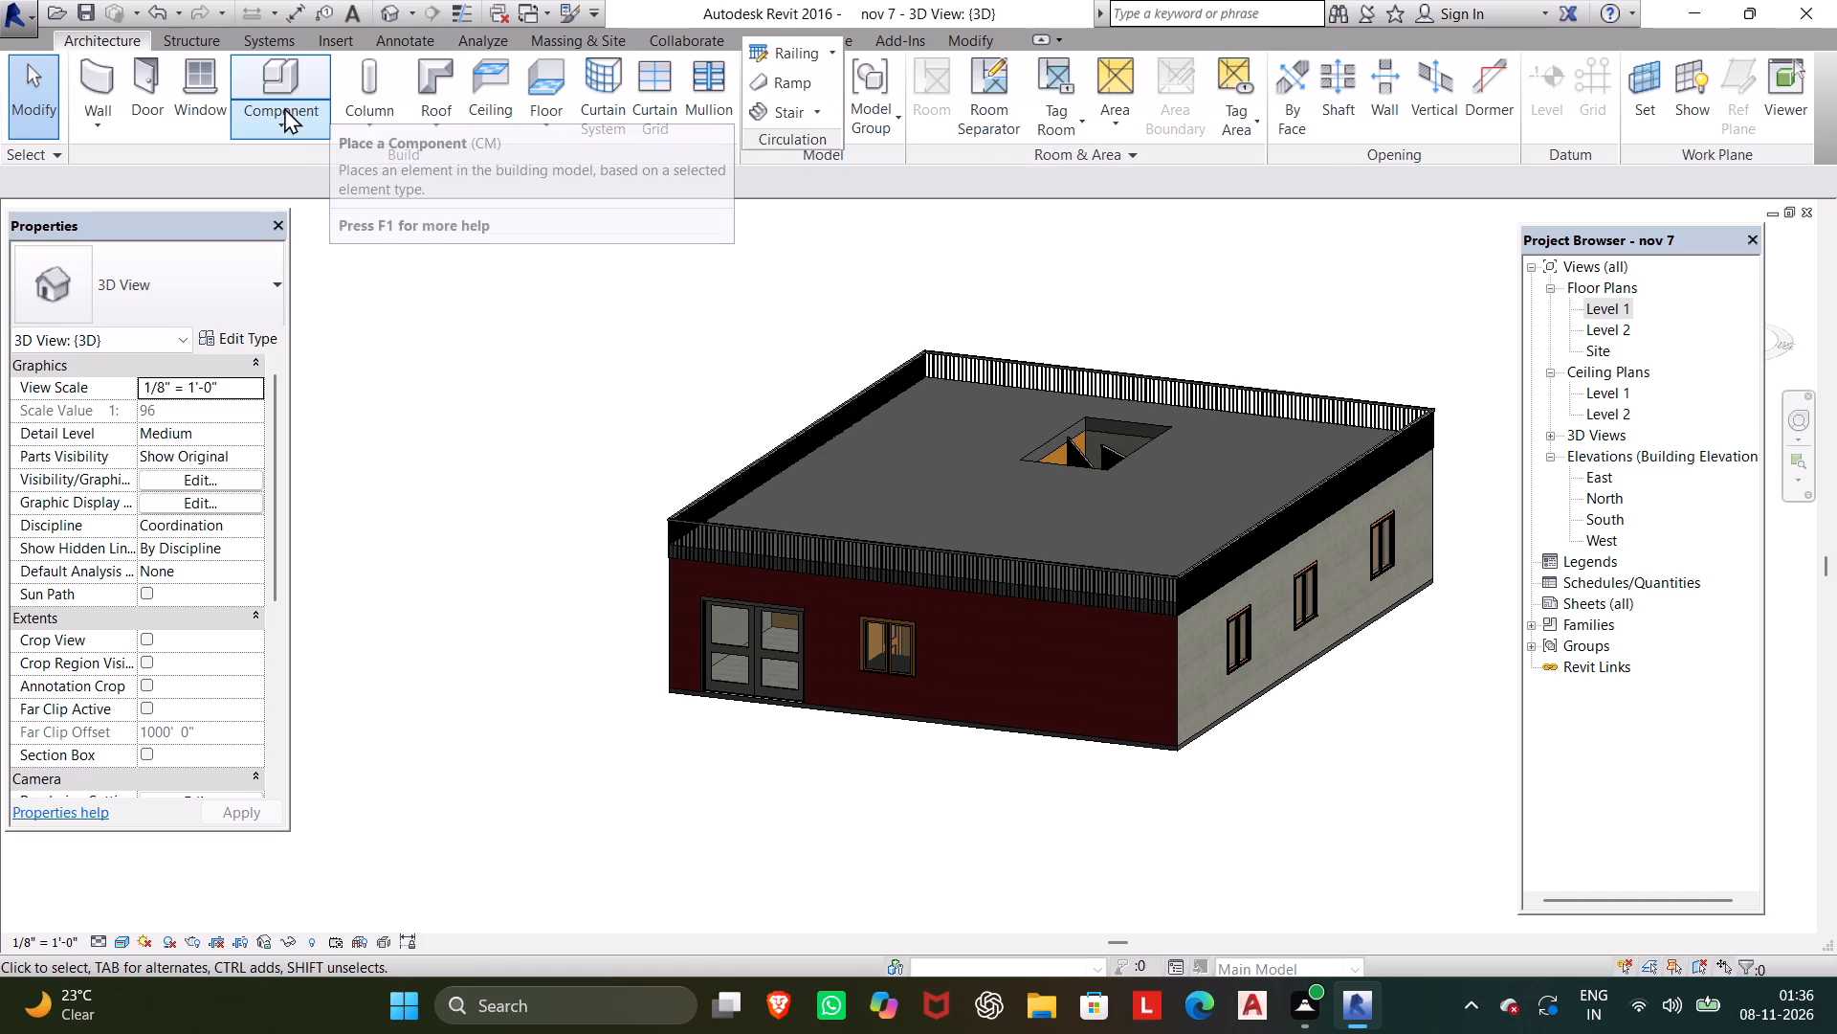
Load the Metal Clad Column family from the US Imperial Columns folder, and dismiss the reopened family browser.
{"action": "left_click", "coordinate": [365, 77]}
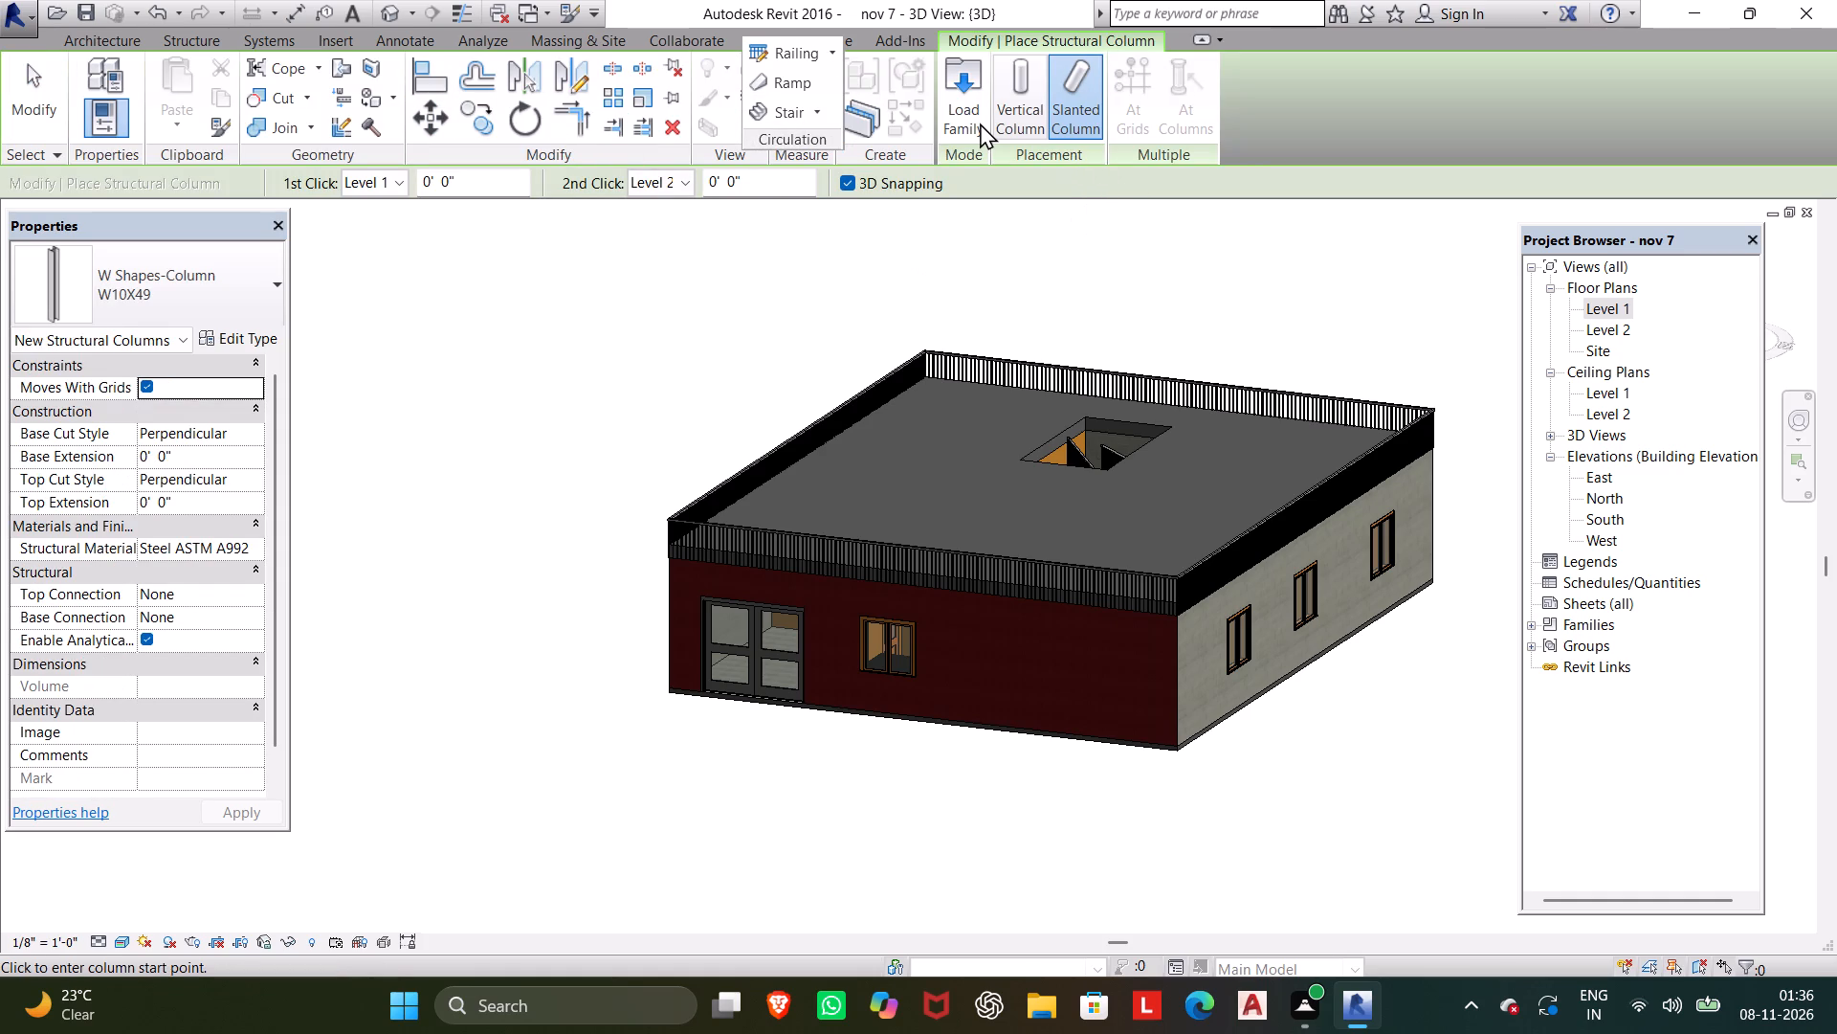
{"action": "left_click", "coordinate": [980, 121]}
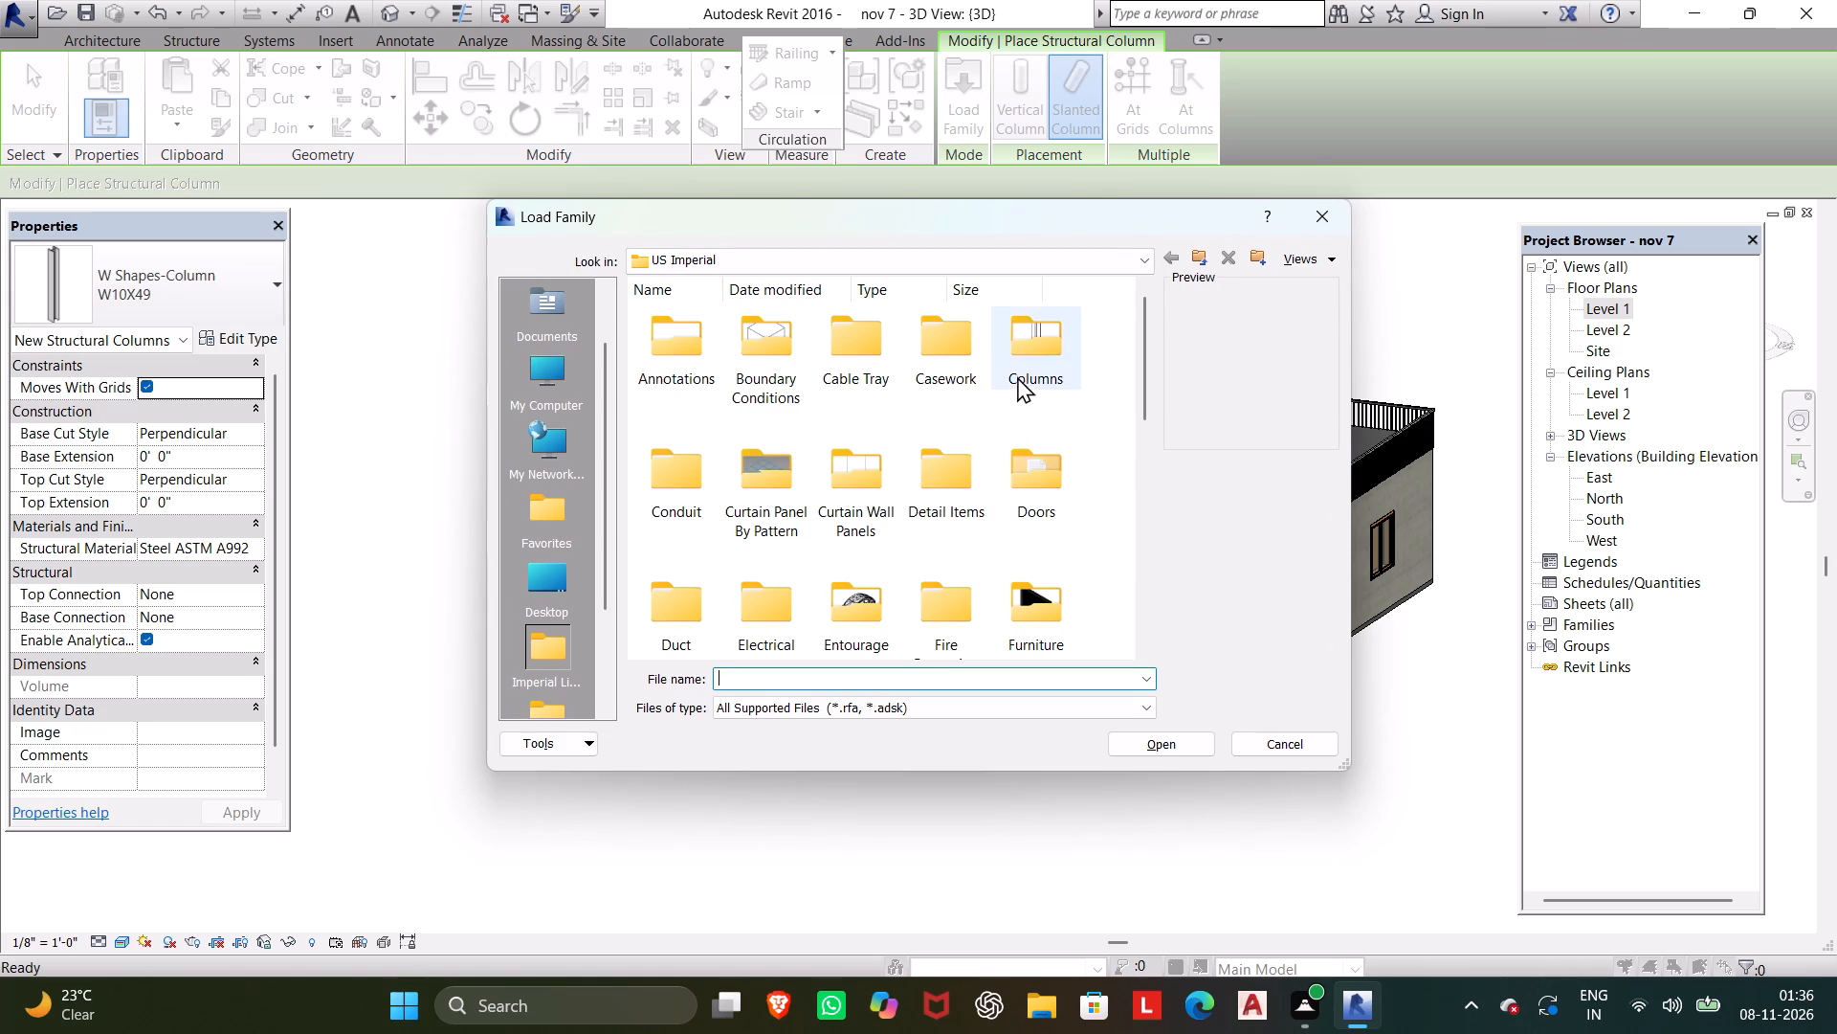
{"action": "left_click", "coordinate": [1017, 375]}
{"action": "left_click", "coordinate": [1167, 755]}
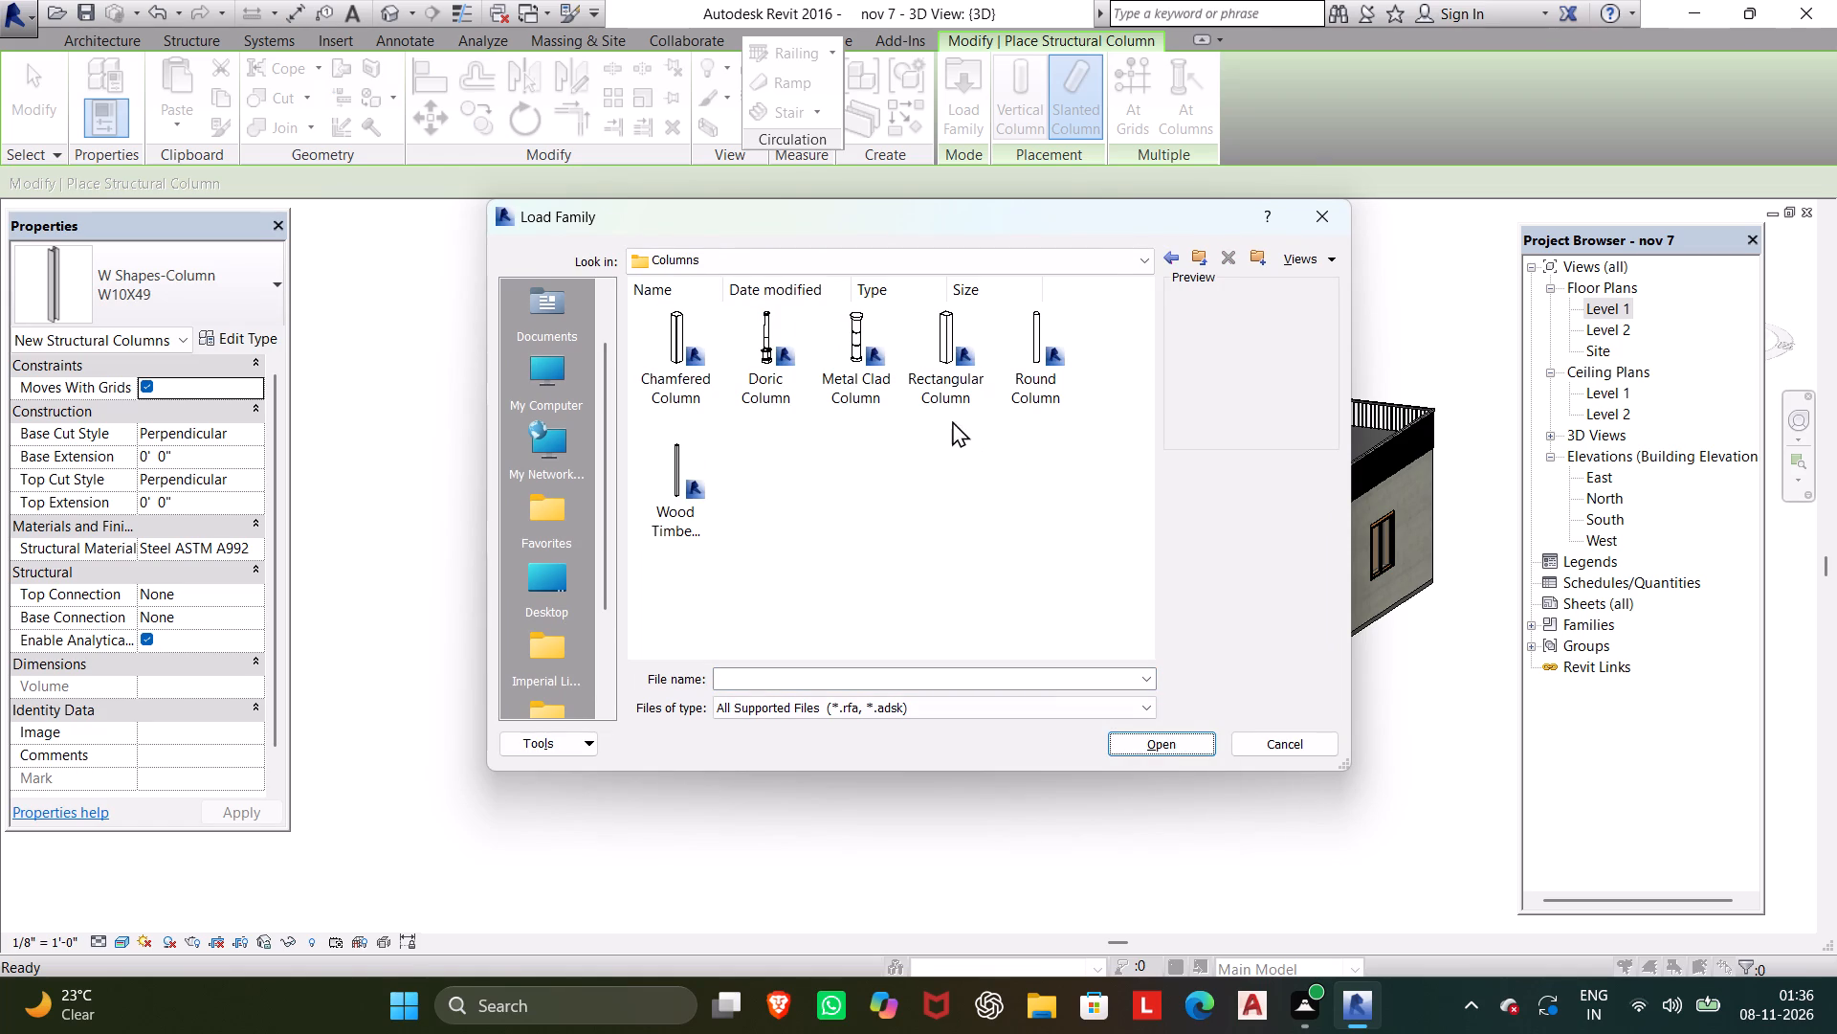
{"action": "left_click", "coordinate": [834, 350]}
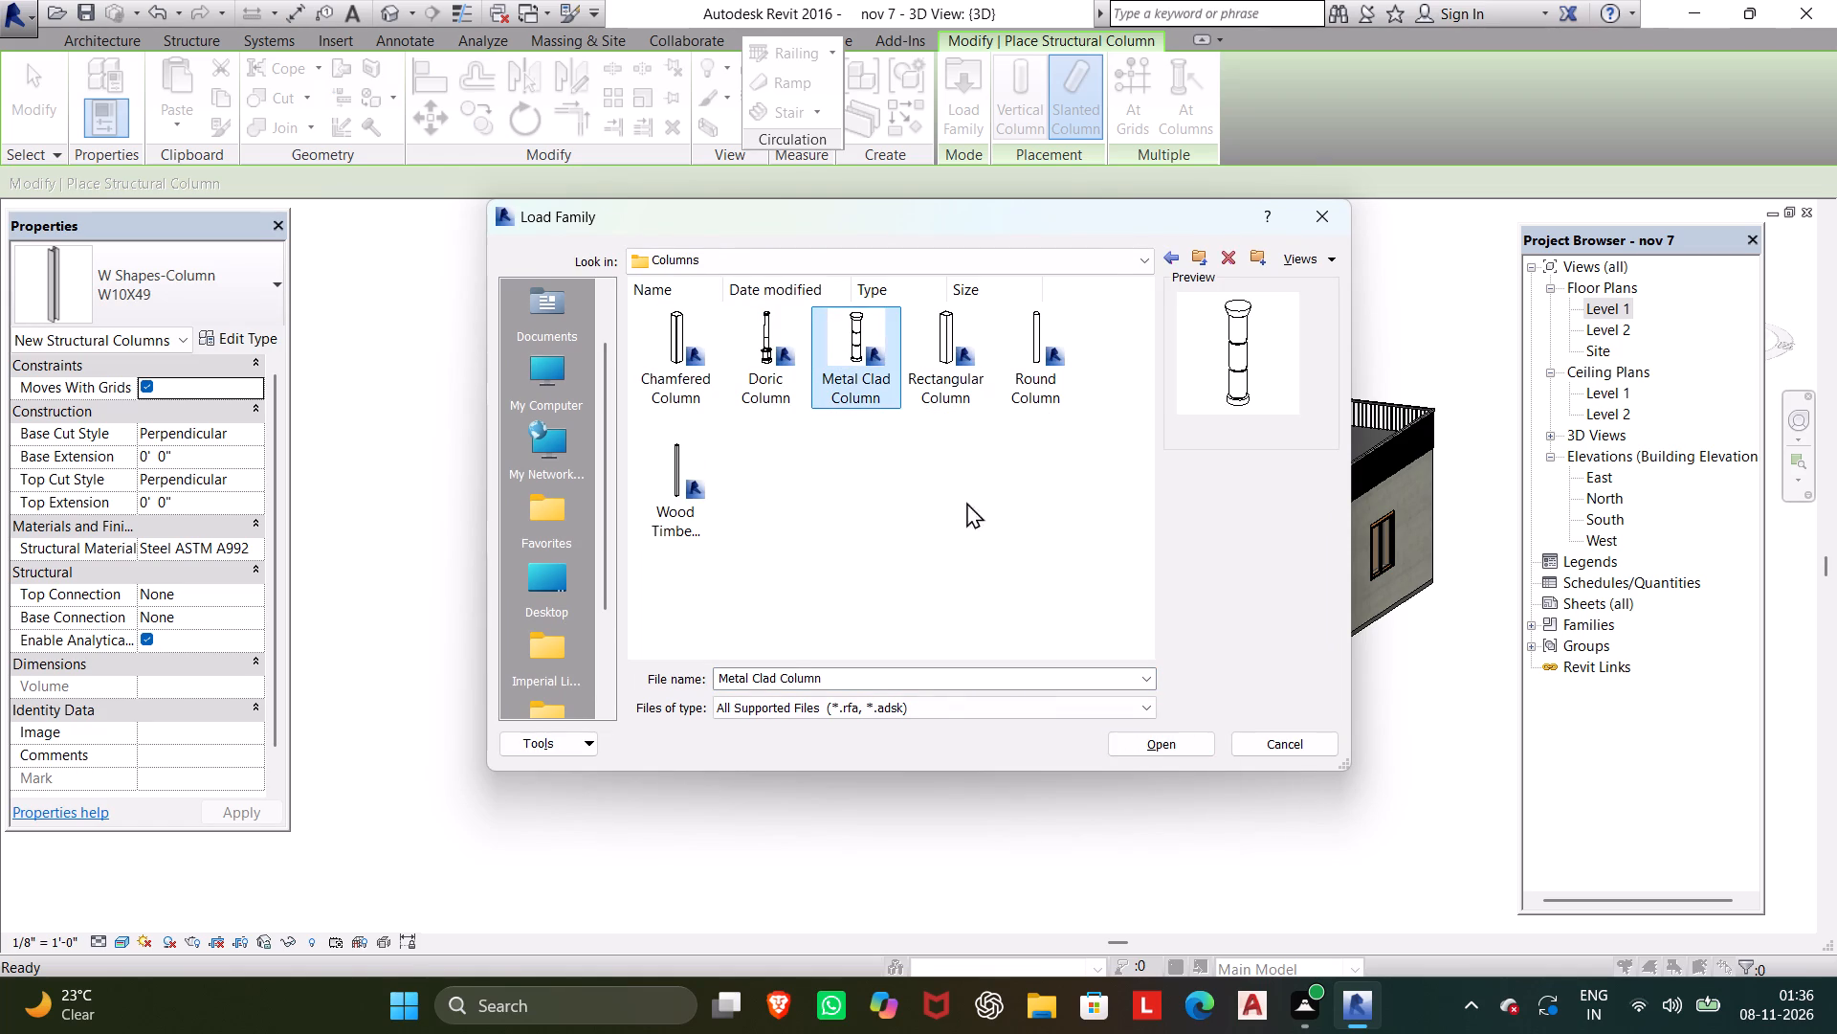
{"action": "left_click", "coordinate": [1157, 757]}
{"action": "left_click", "coordinate": [1155, 745]}
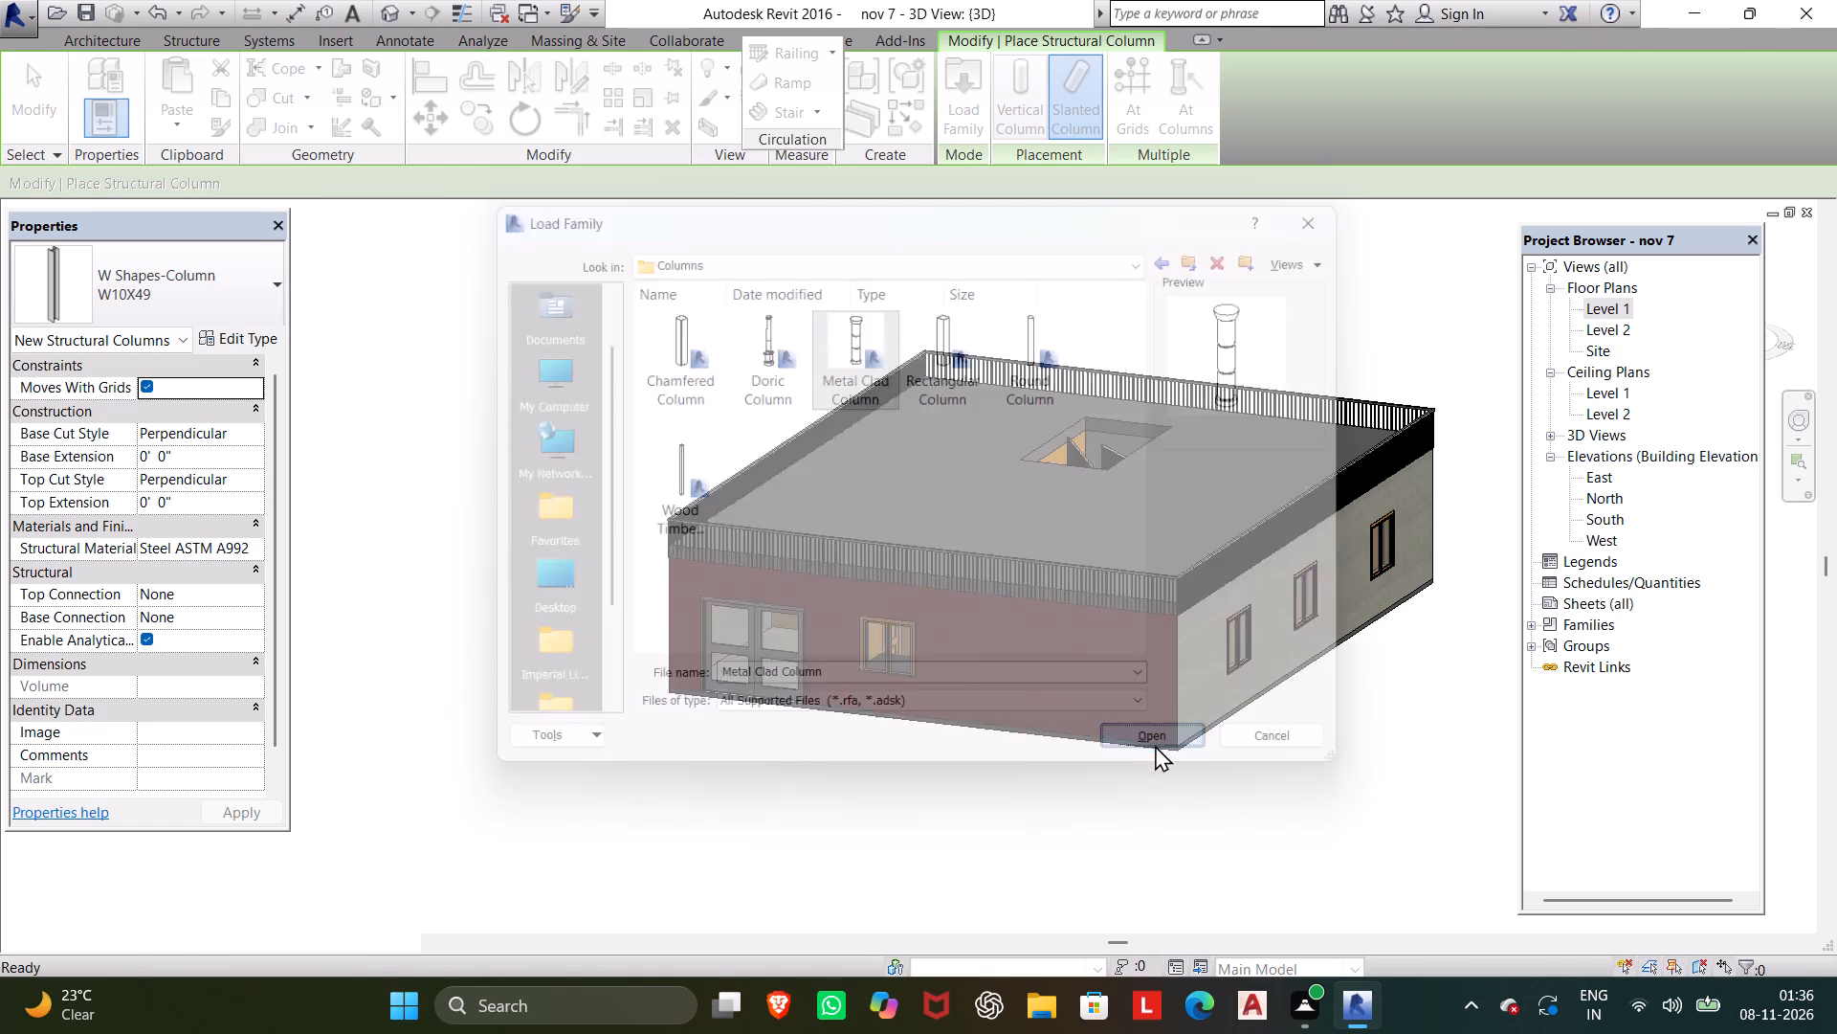
{"action": "left_click", "coordinate": [980, 576]}
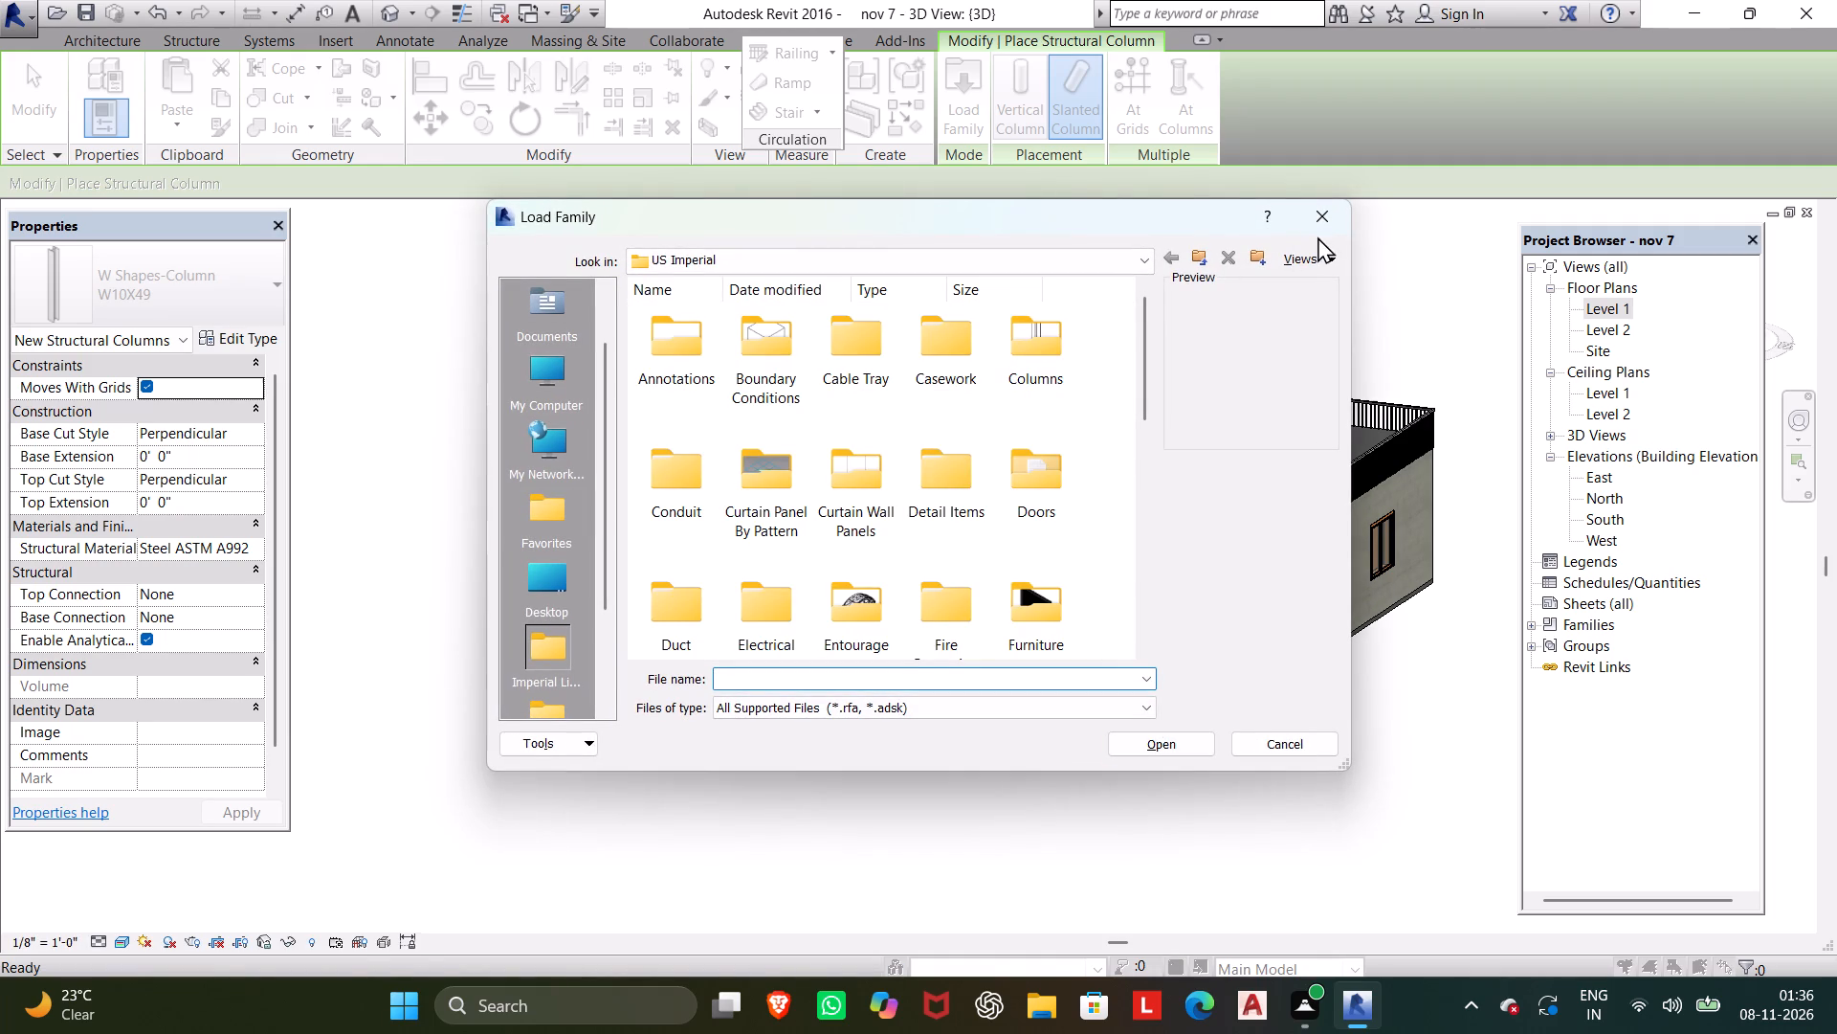
{"action": "left_click", "coordinate": [1320, 224]}
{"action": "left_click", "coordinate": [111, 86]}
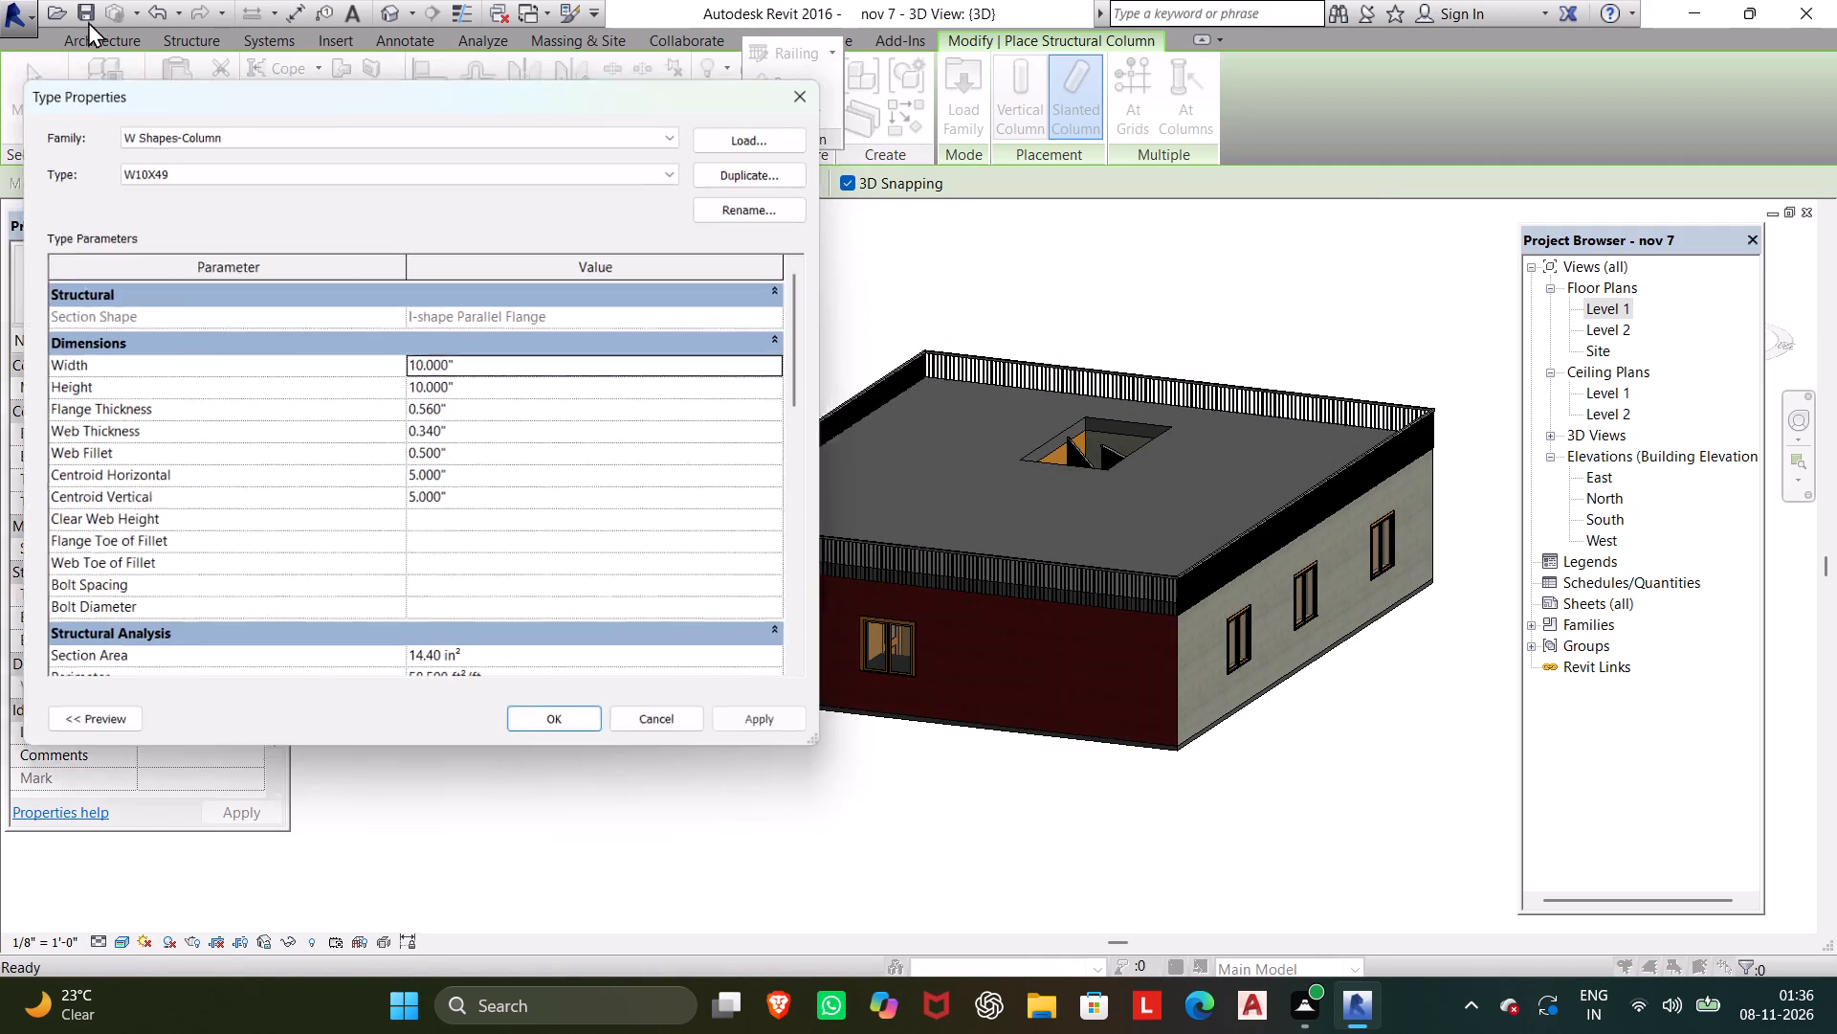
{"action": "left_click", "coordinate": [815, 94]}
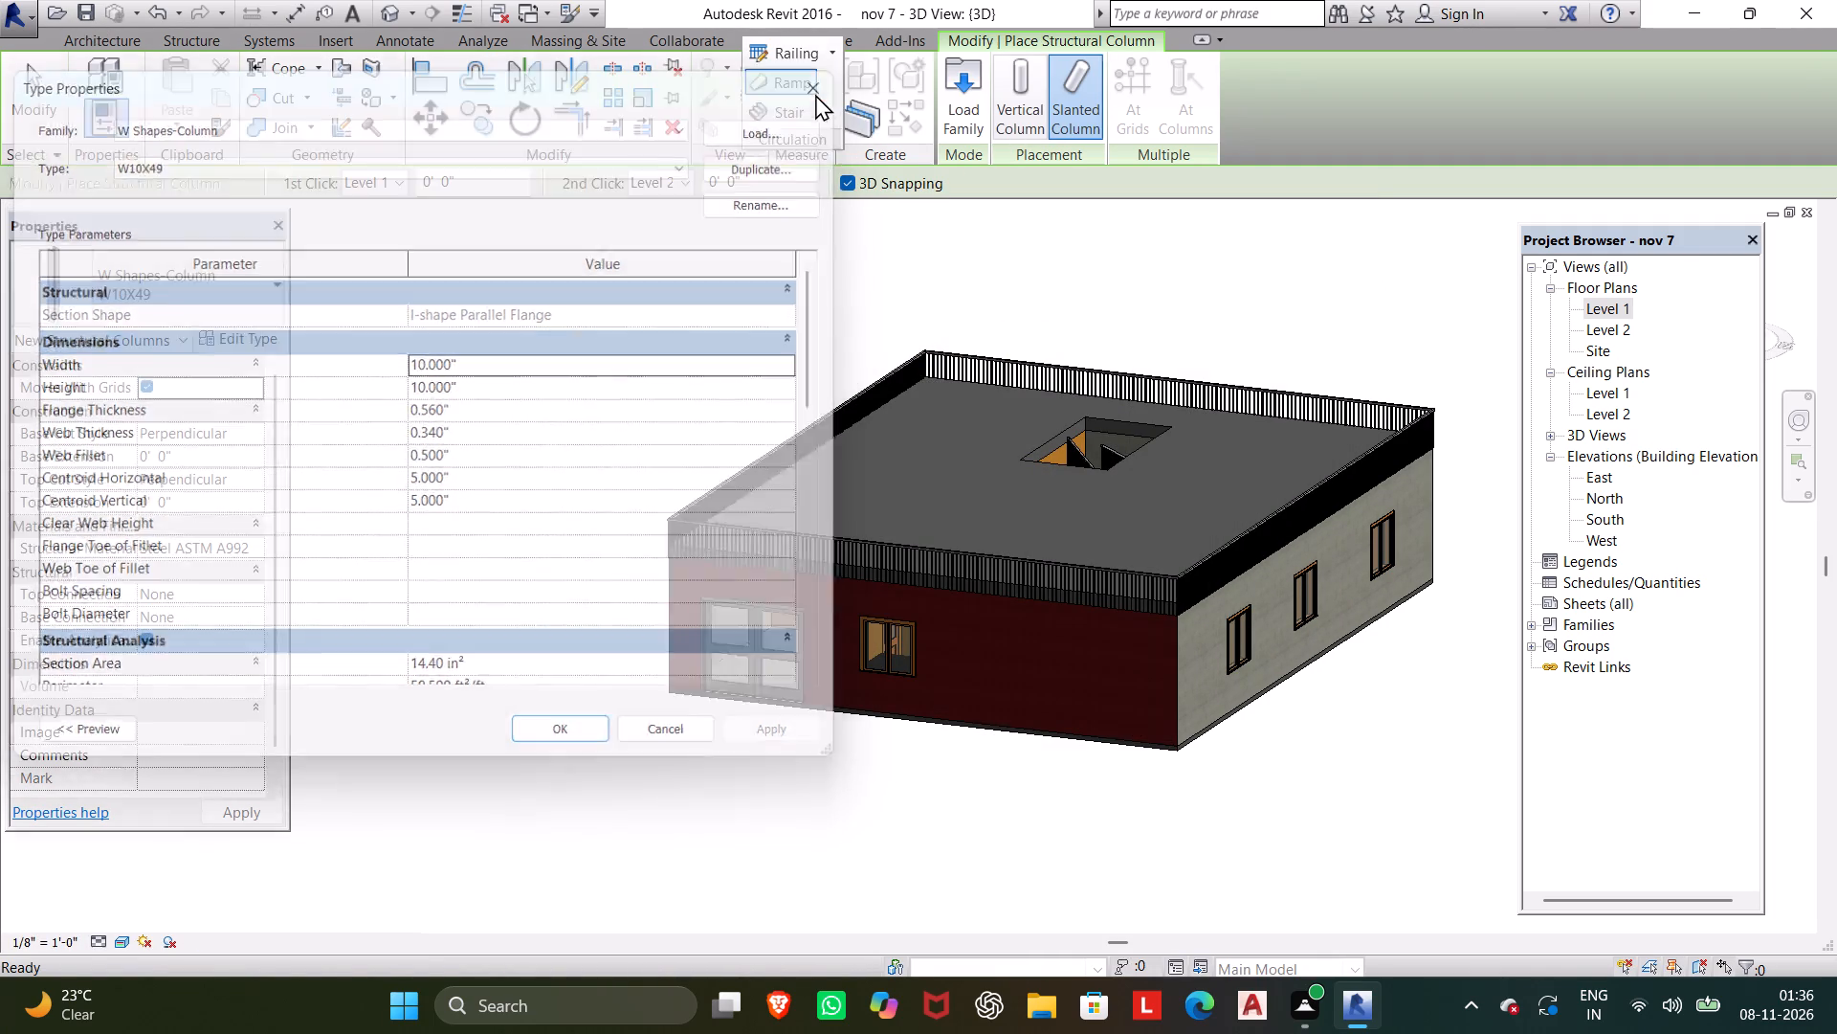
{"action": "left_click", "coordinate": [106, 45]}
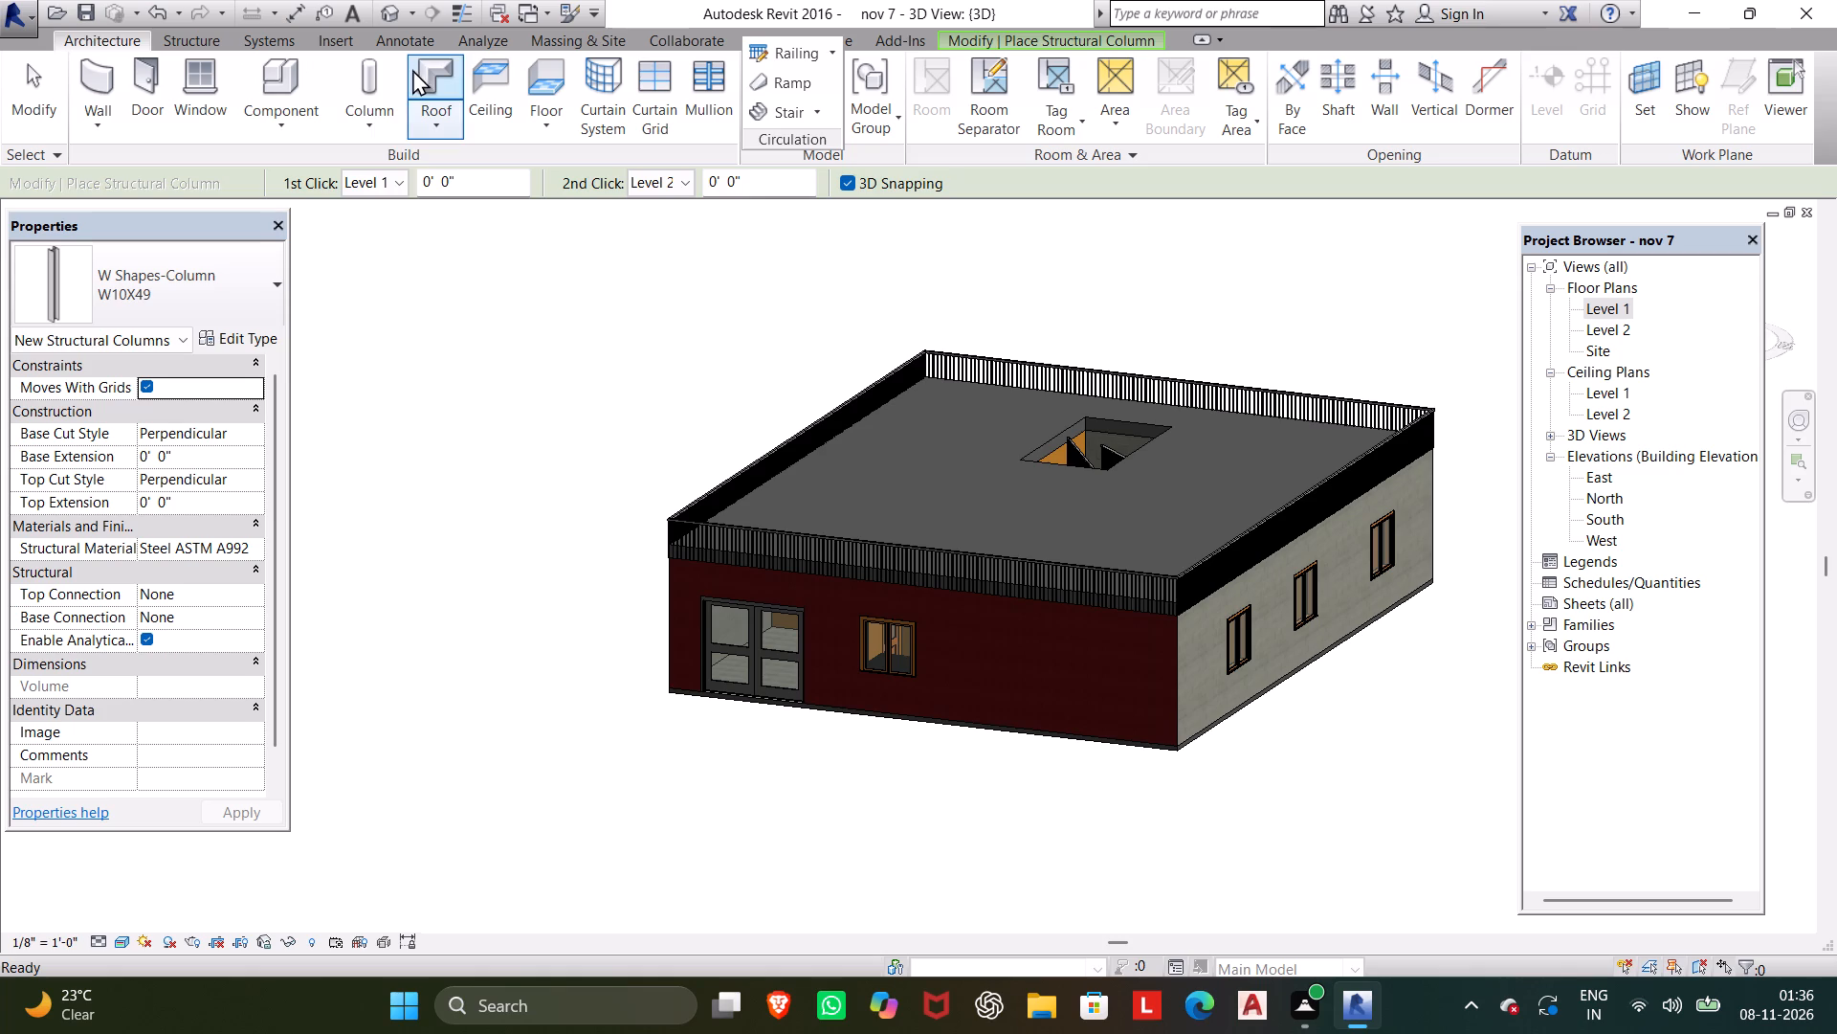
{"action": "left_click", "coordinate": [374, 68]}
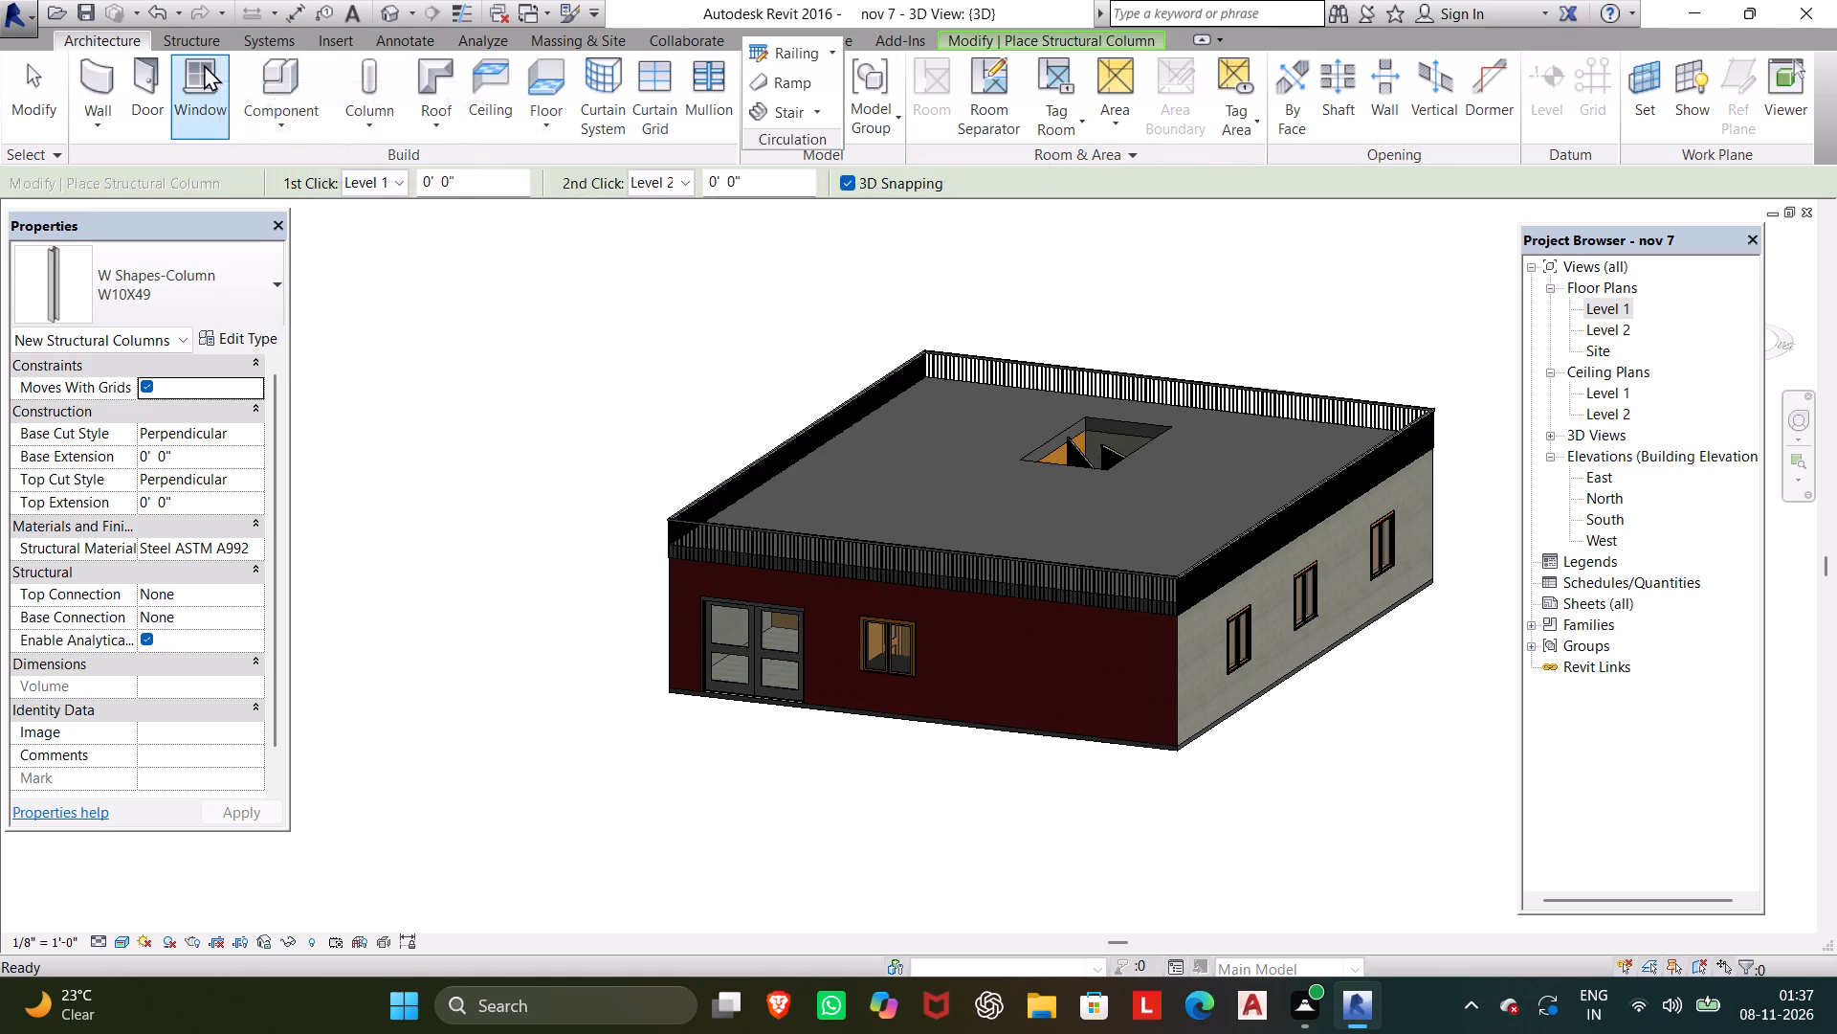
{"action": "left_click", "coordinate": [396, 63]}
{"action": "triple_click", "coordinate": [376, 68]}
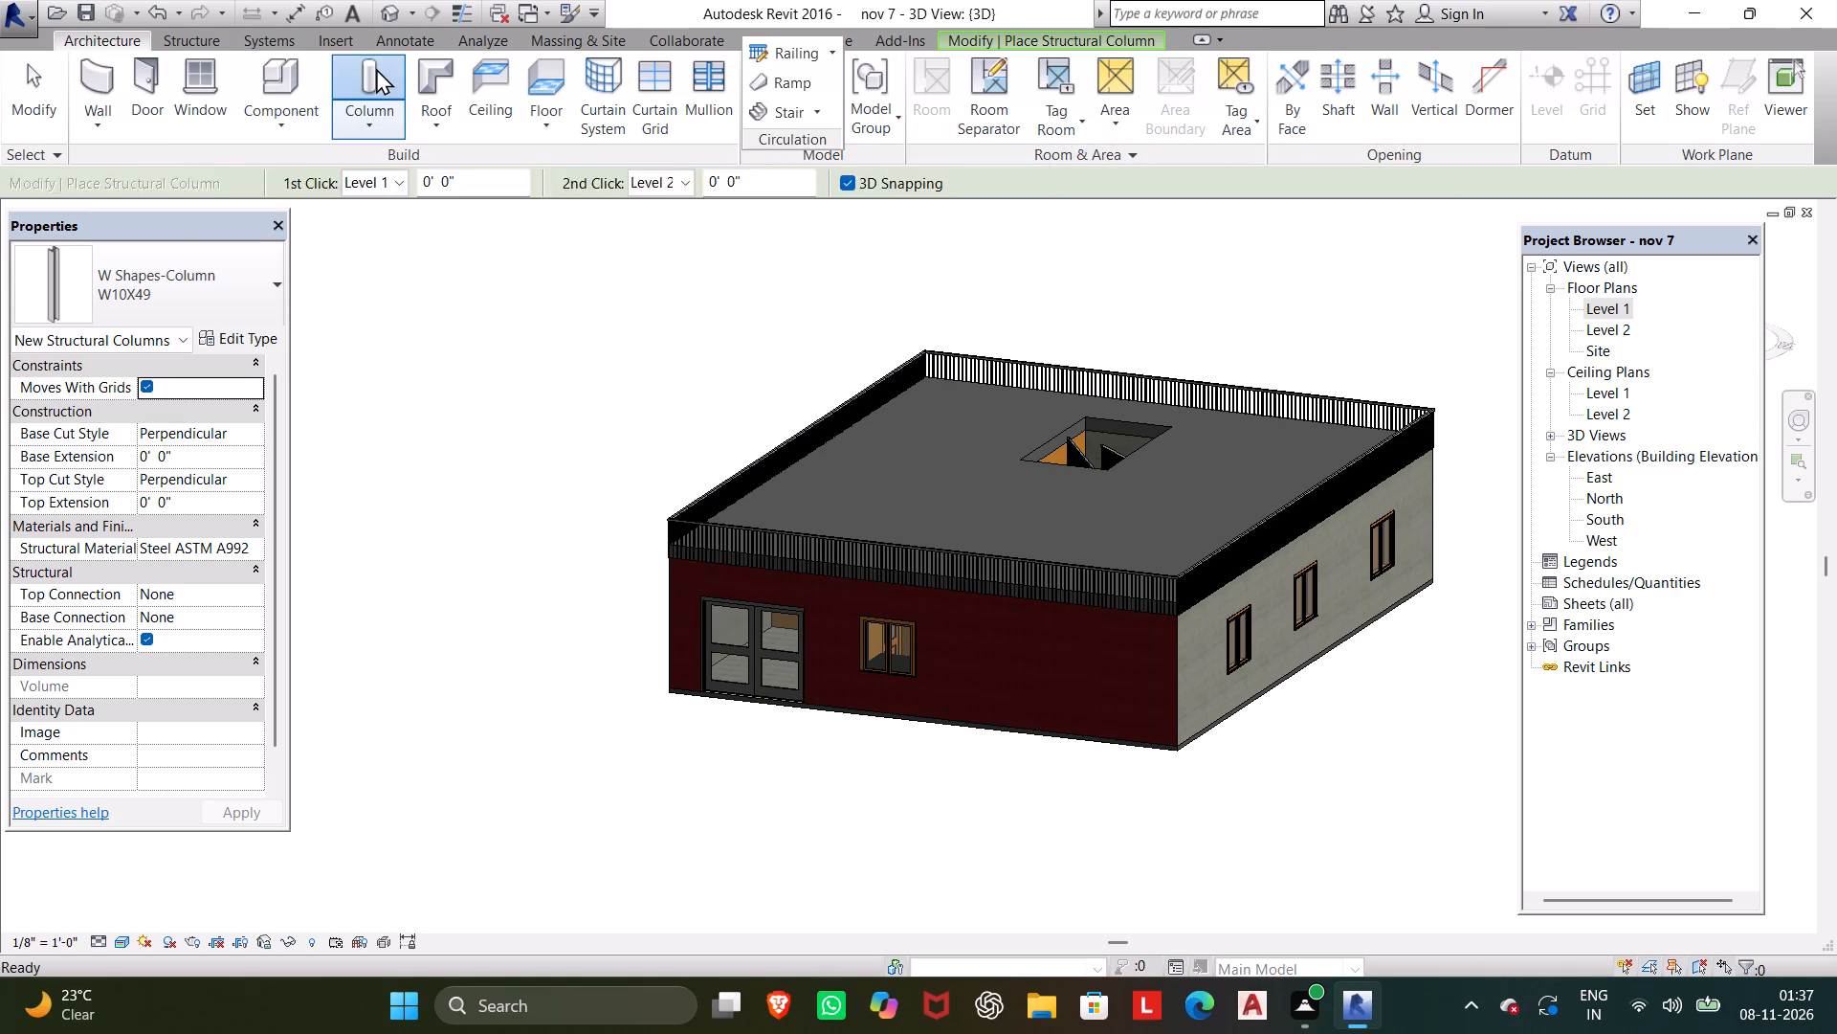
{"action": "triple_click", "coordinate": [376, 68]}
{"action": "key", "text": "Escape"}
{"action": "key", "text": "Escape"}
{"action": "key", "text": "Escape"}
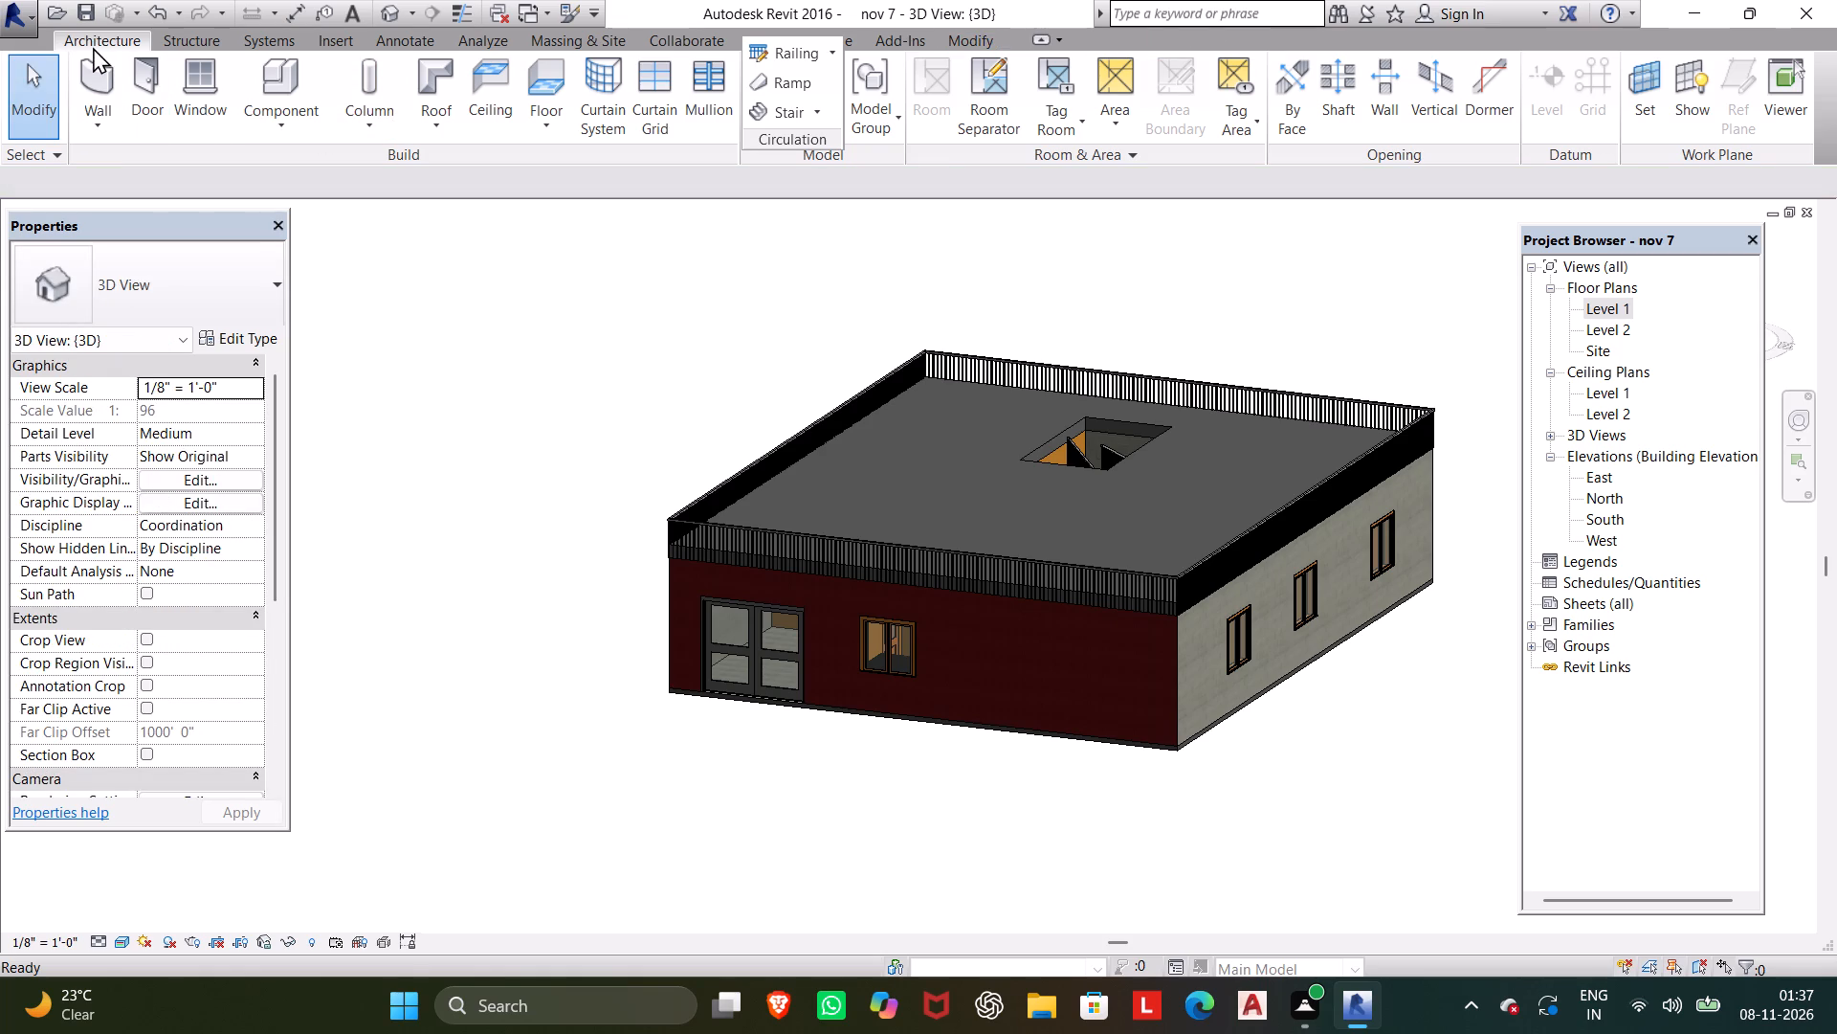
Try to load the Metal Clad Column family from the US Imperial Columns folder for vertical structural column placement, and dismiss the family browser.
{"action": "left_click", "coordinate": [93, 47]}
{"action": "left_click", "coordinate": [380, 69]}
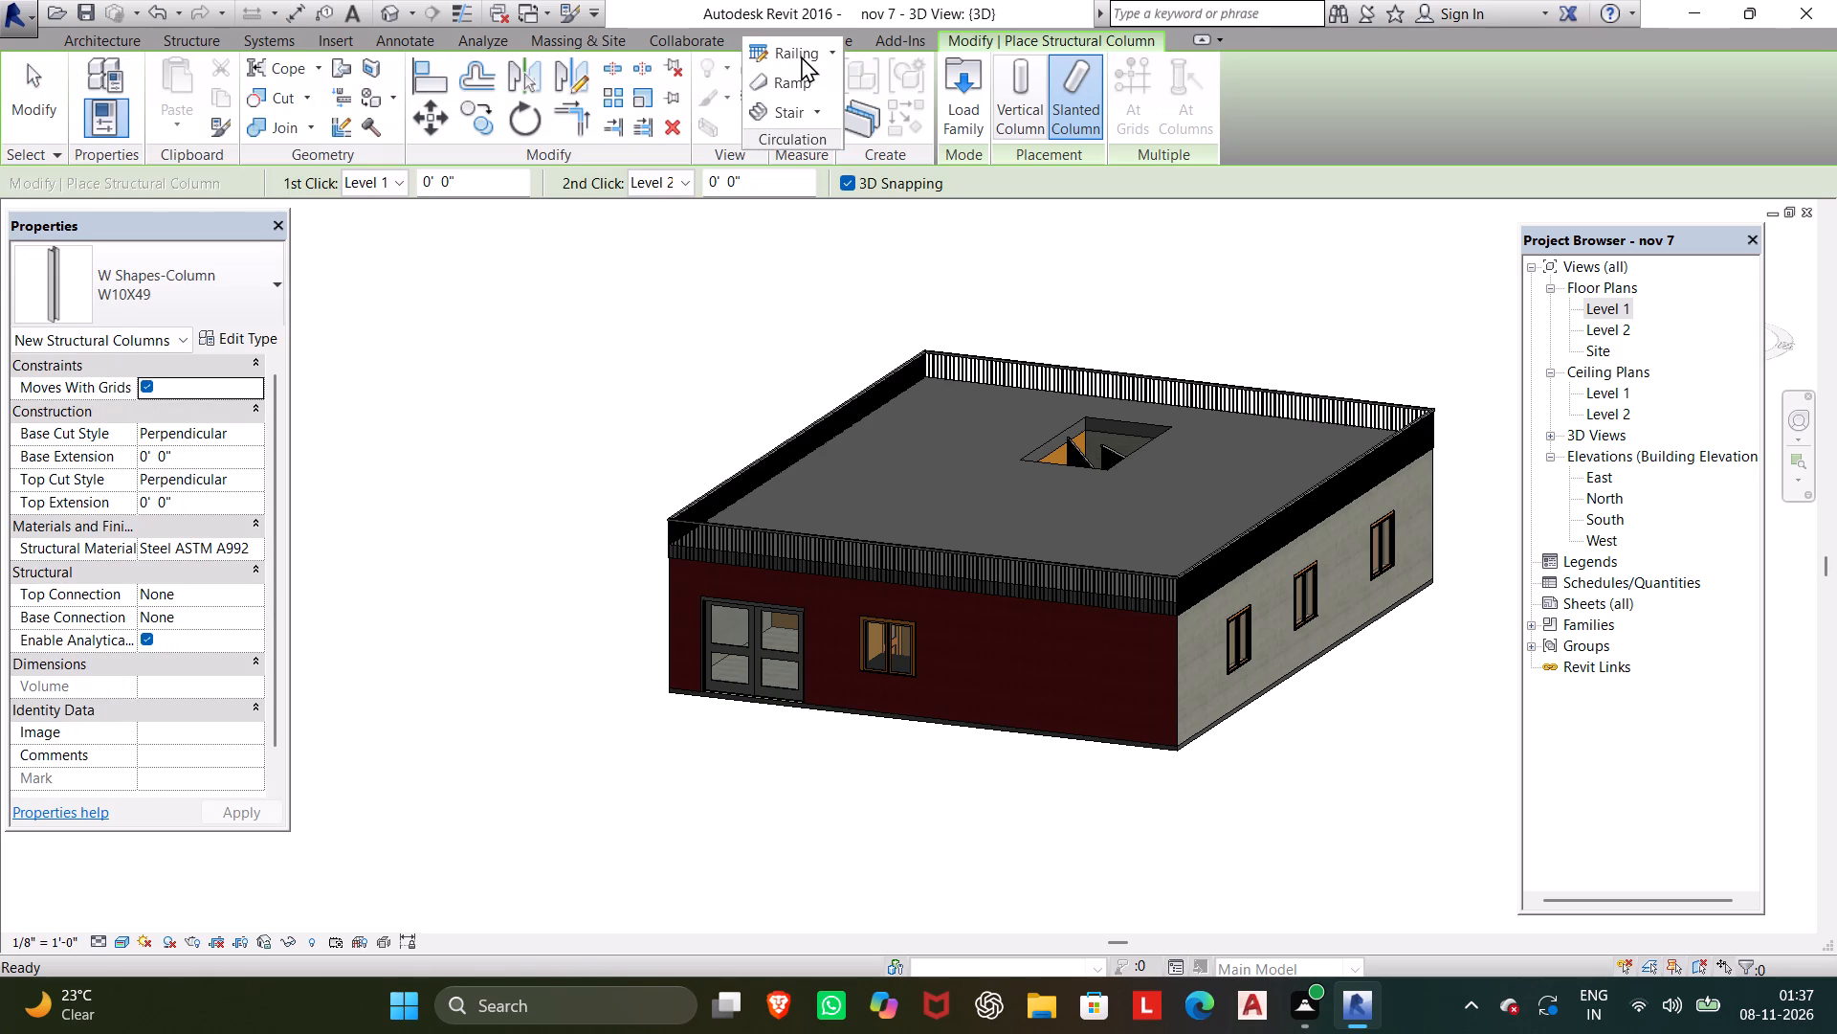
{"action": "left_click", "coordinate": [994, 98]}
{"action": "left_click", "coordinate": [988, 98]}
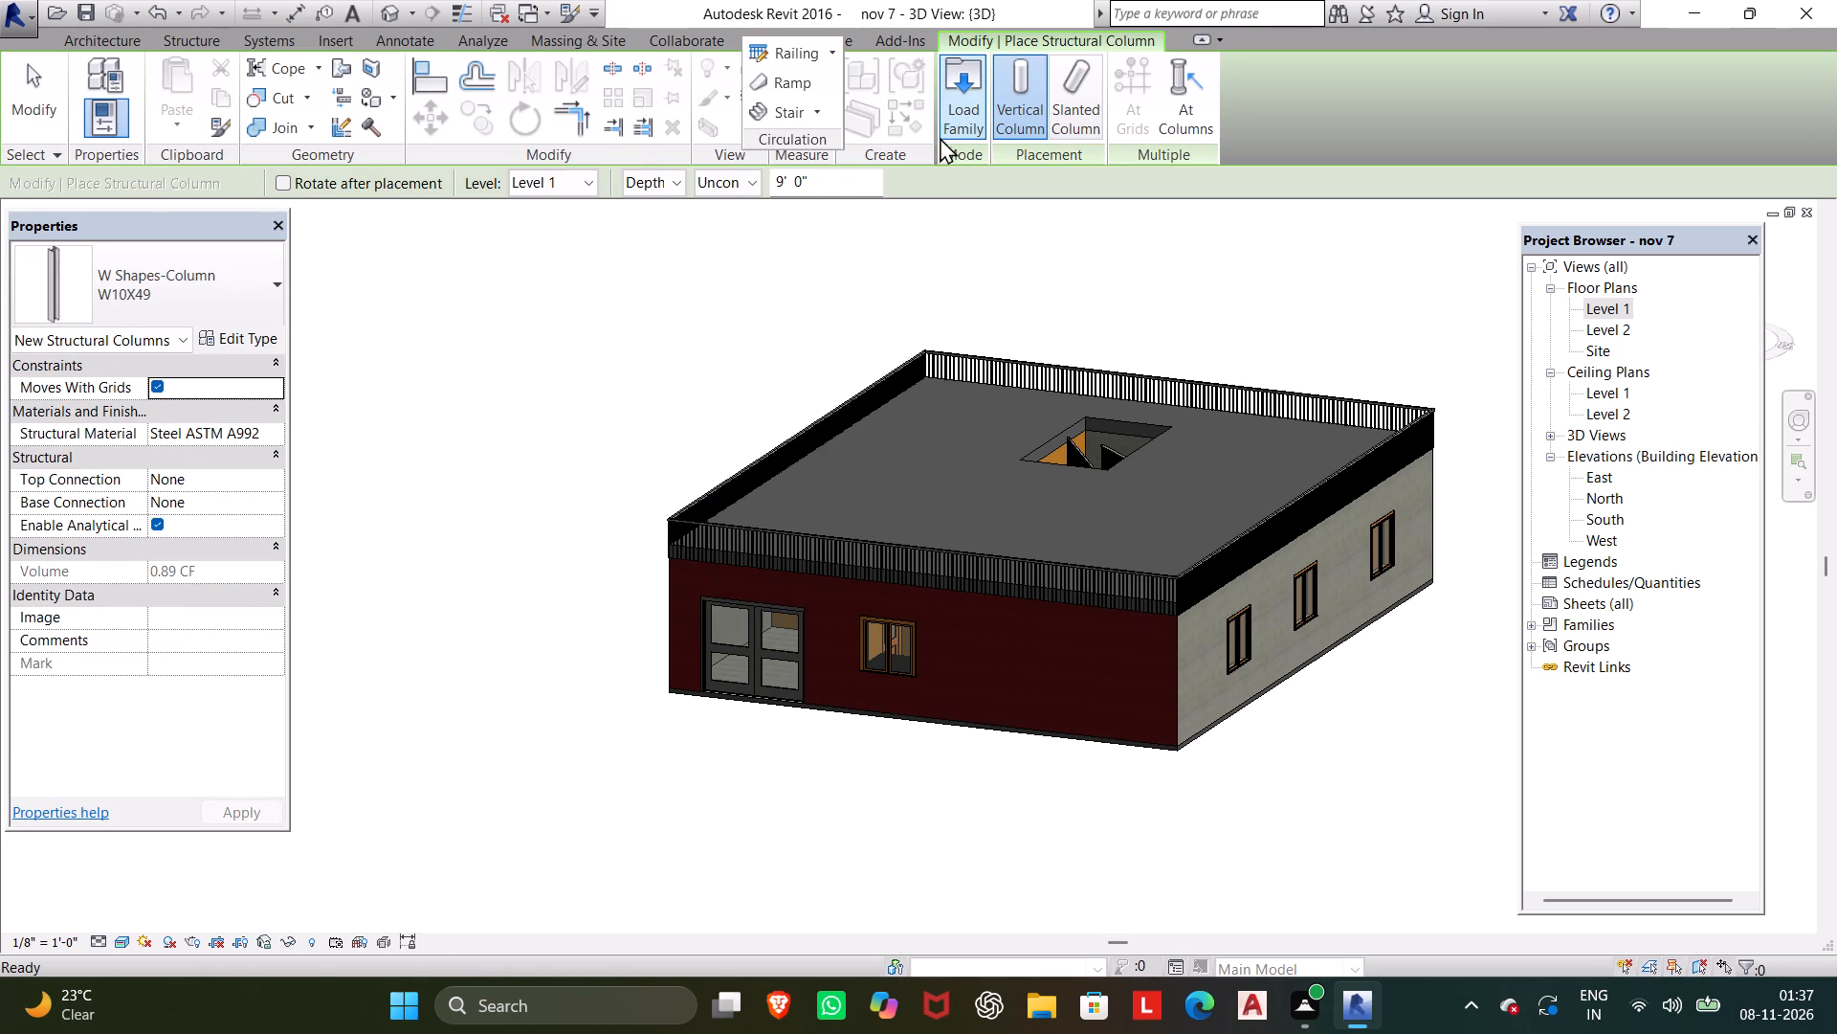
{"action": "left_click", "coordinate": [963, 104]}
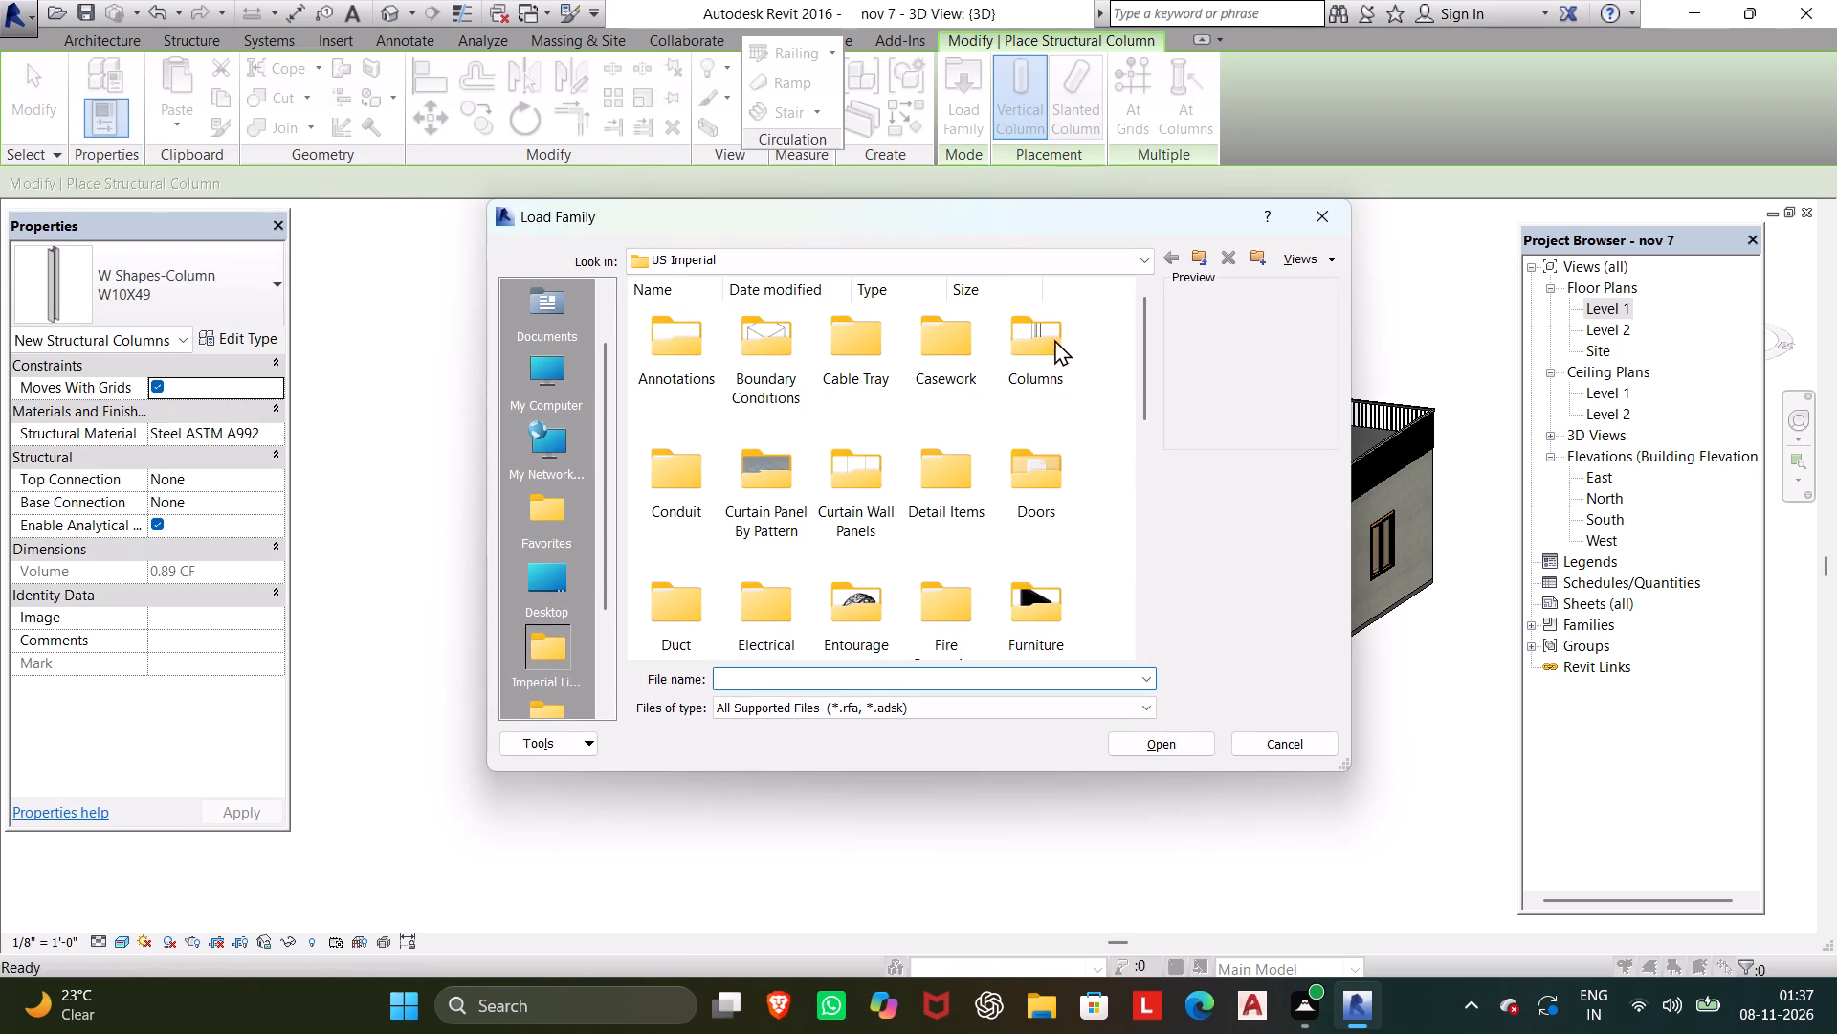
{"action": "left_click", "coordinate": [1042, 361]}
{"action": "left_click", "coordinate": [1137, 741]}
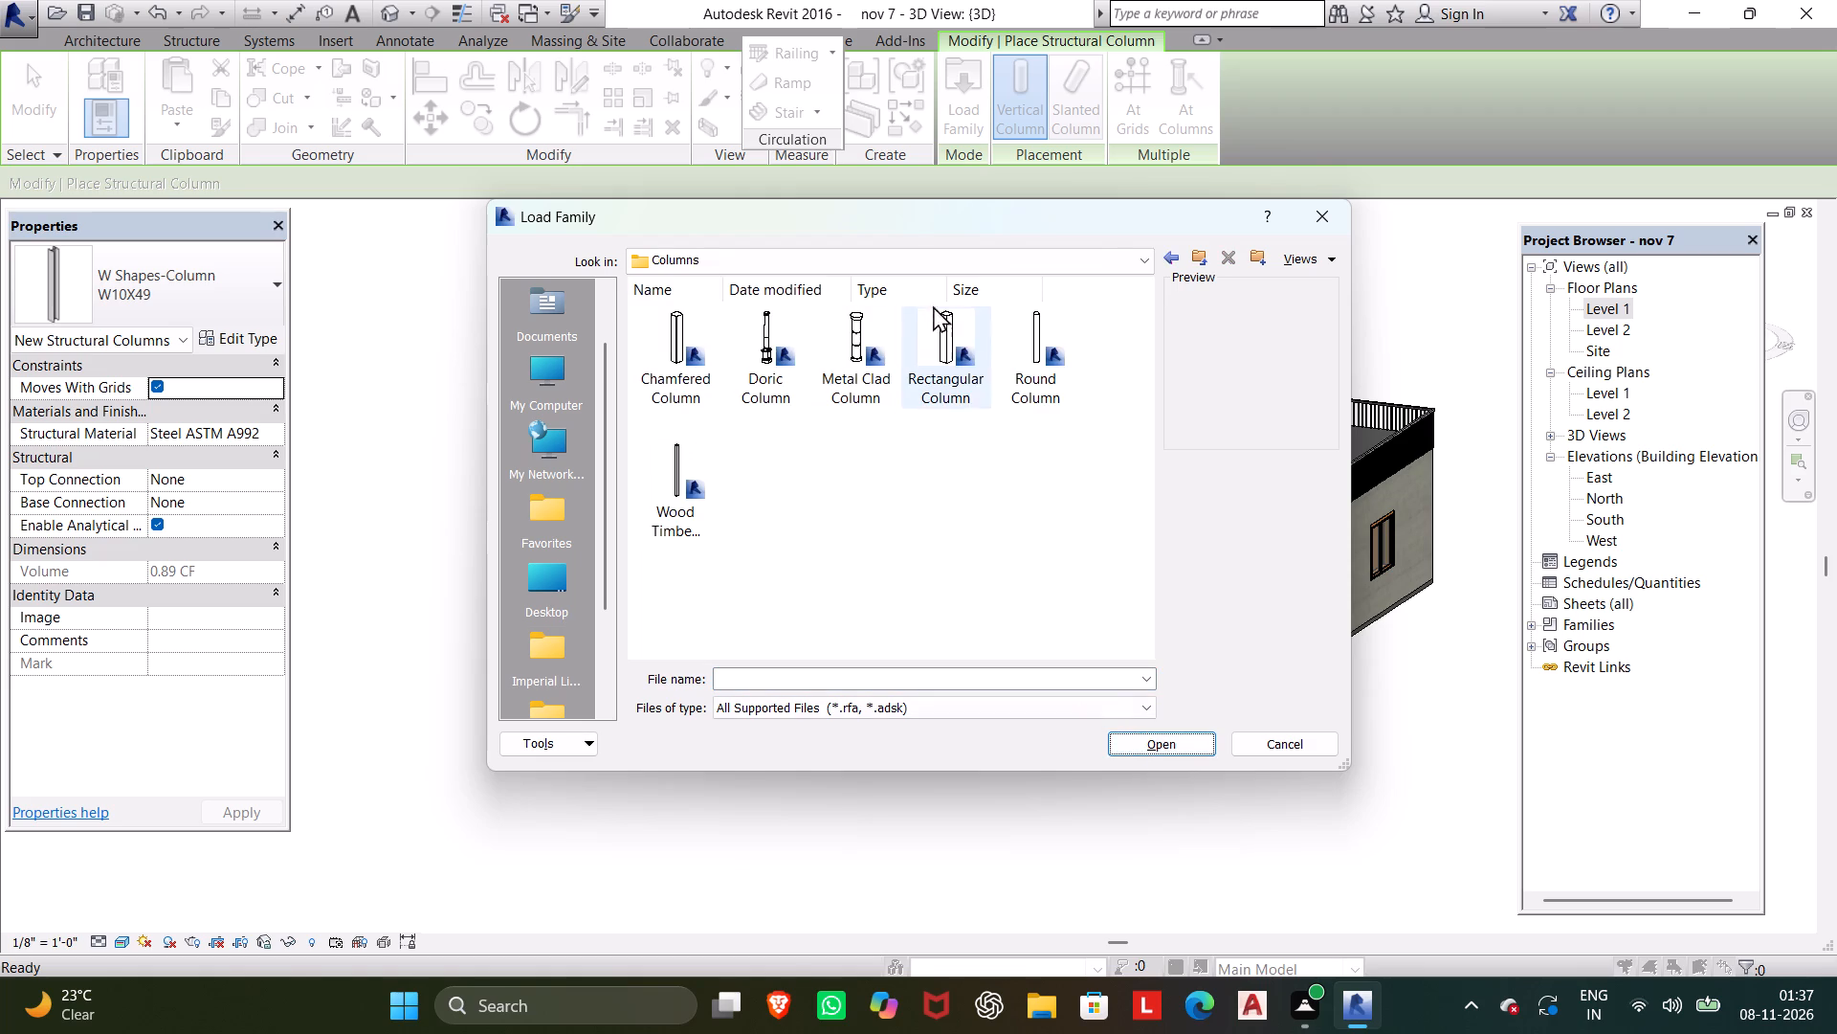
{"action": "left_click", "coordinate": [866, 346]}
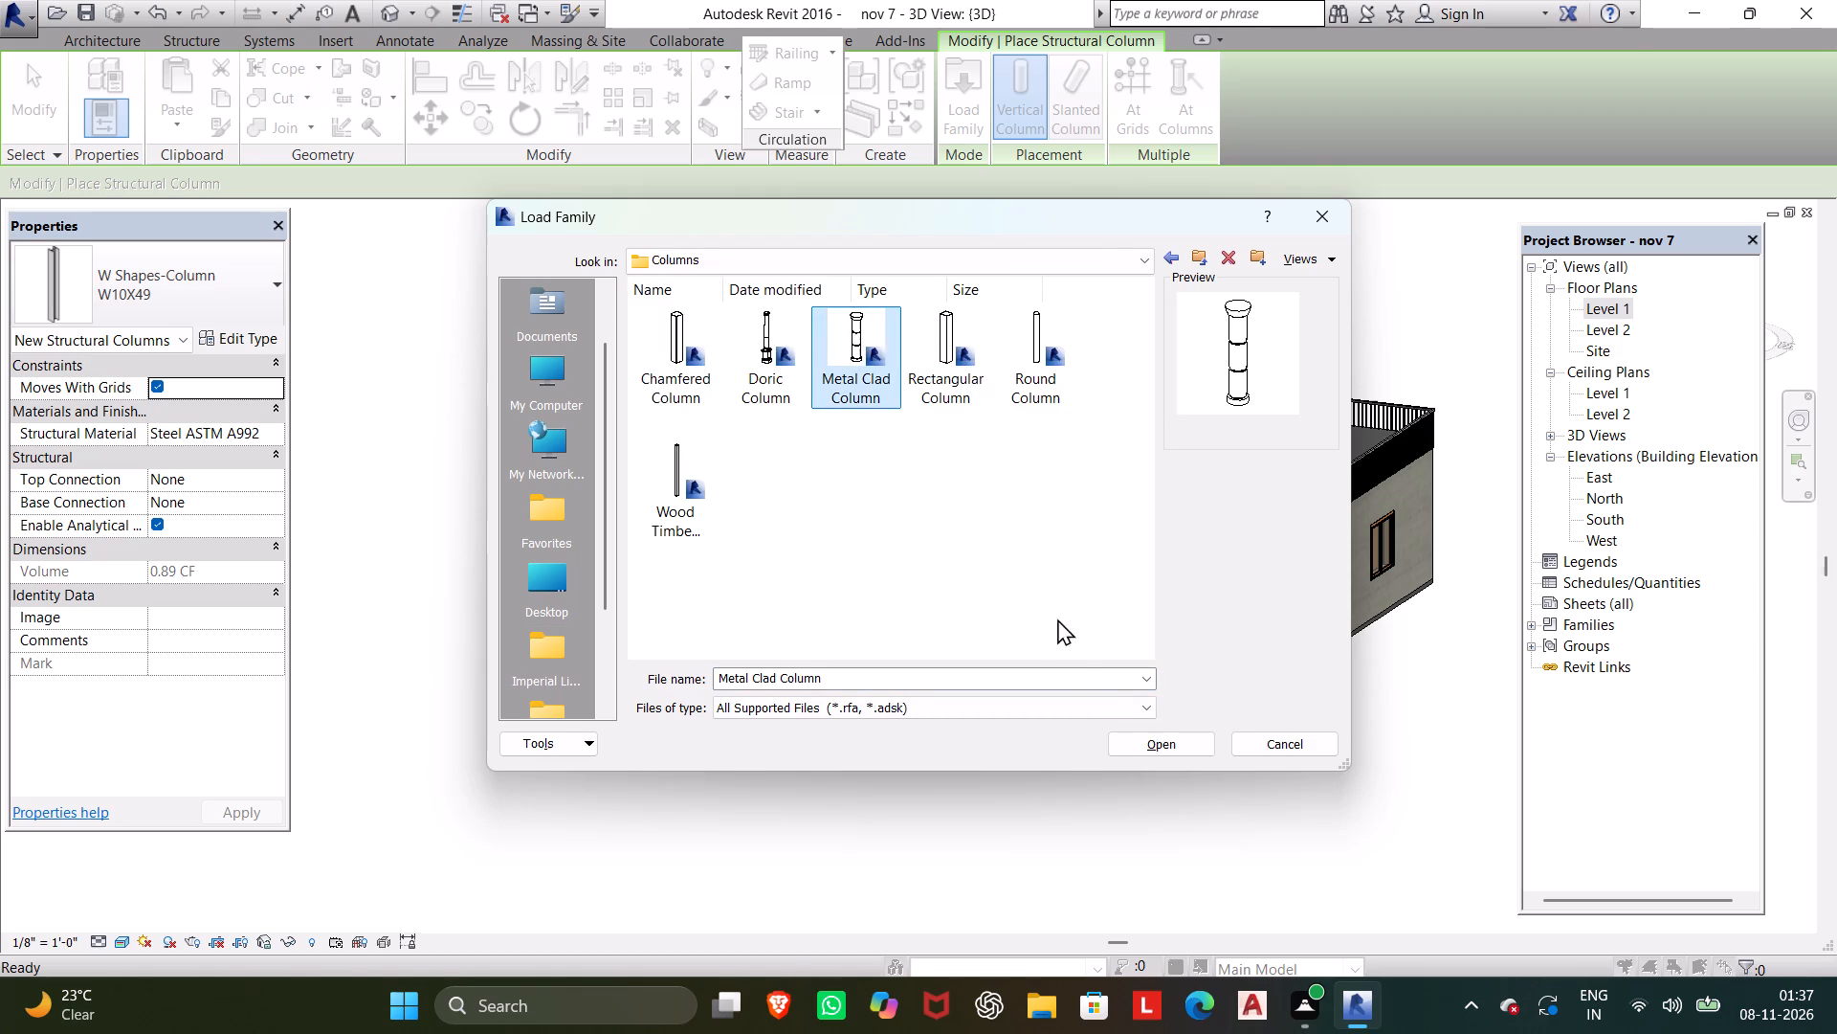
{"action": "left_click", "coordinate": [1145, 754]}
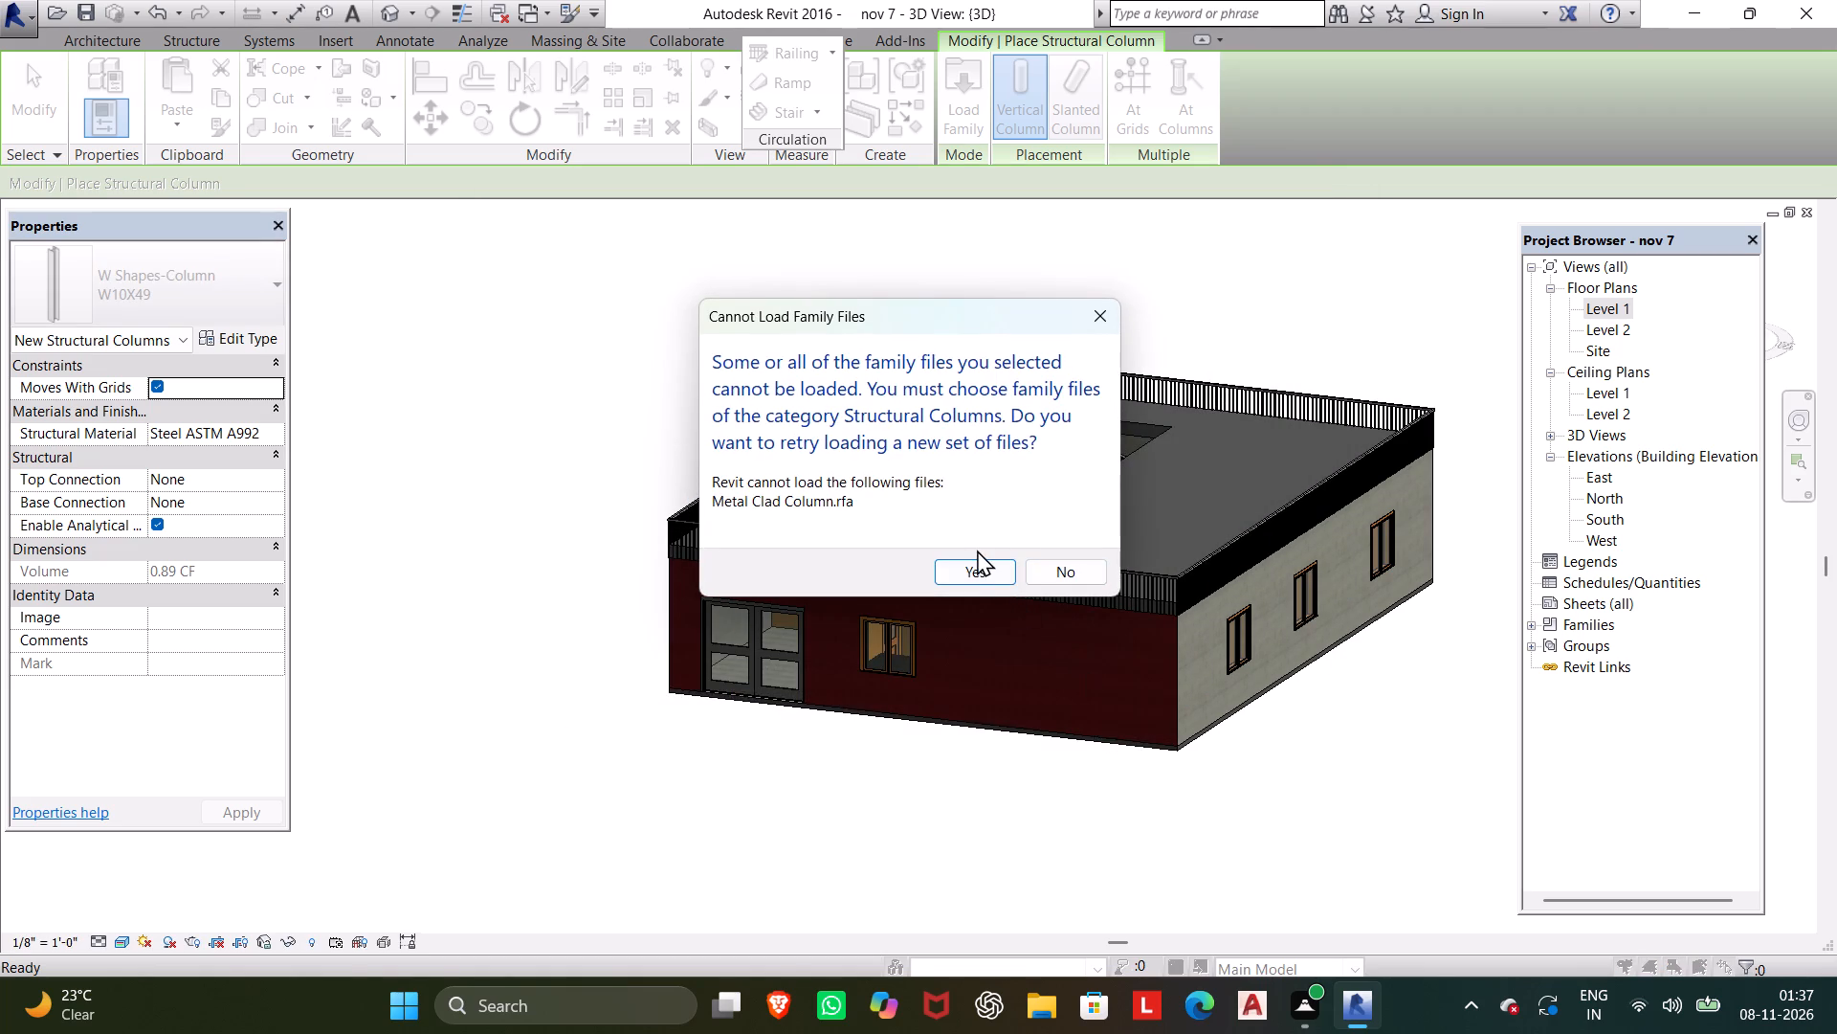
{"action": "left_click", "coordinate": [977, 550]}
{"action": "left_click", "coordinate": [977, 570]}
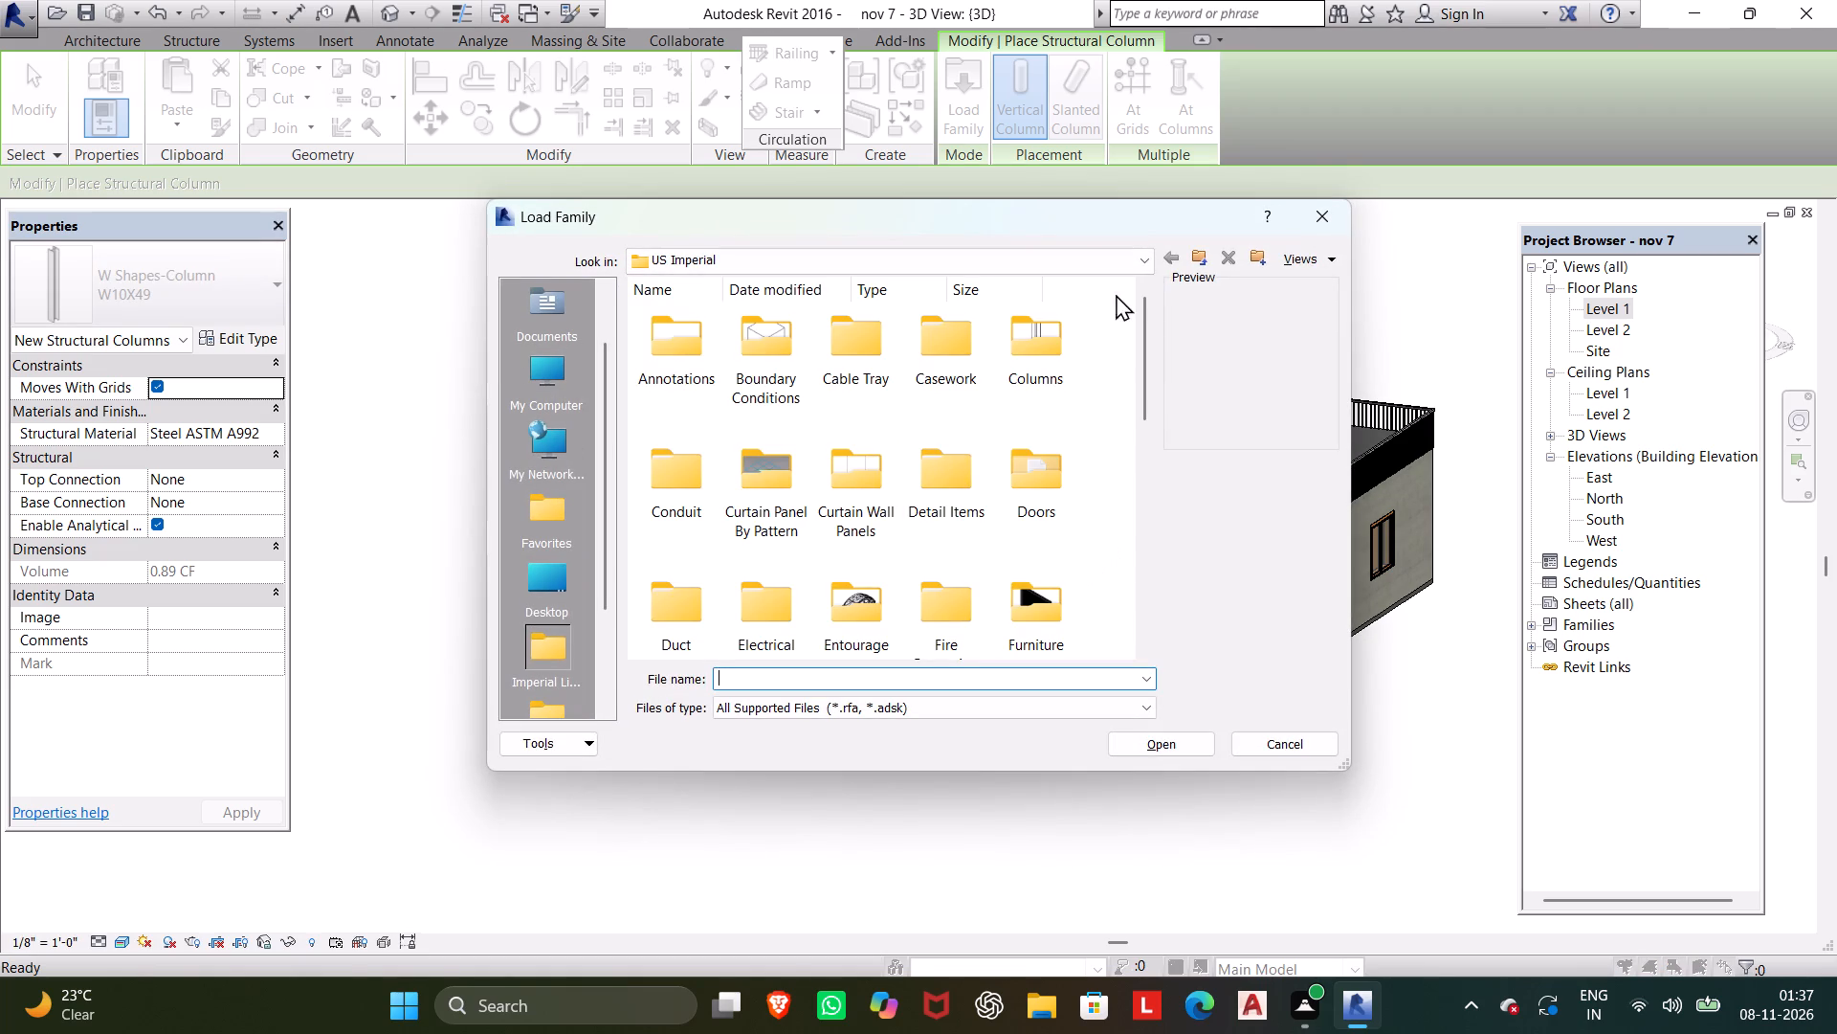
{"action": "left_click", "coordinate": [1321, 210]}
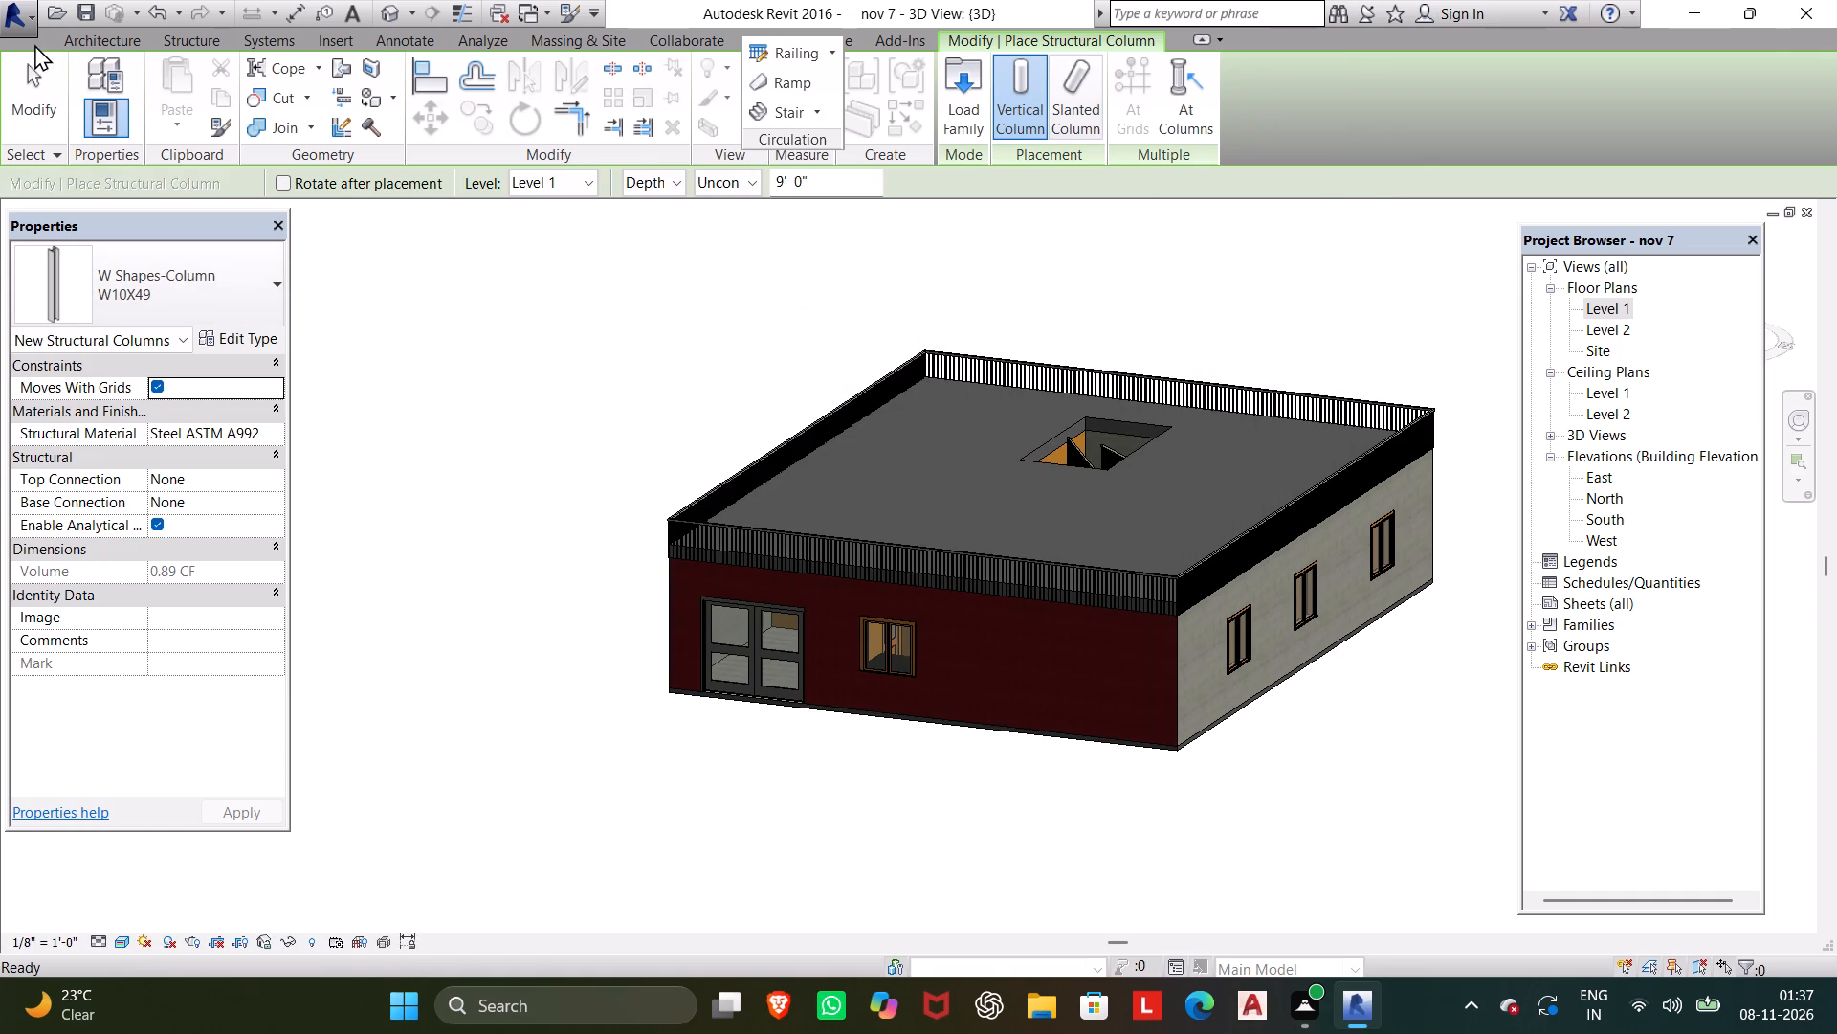
Start an architectural column and load the Metal Clad Column family from the US Imperial Columns folder.
{"action": "left_click_drag", "start_coordinate": [34, 44], "coordinate": [50, 39]}
{"action": "left_click", "coordinate": [147, 44]}
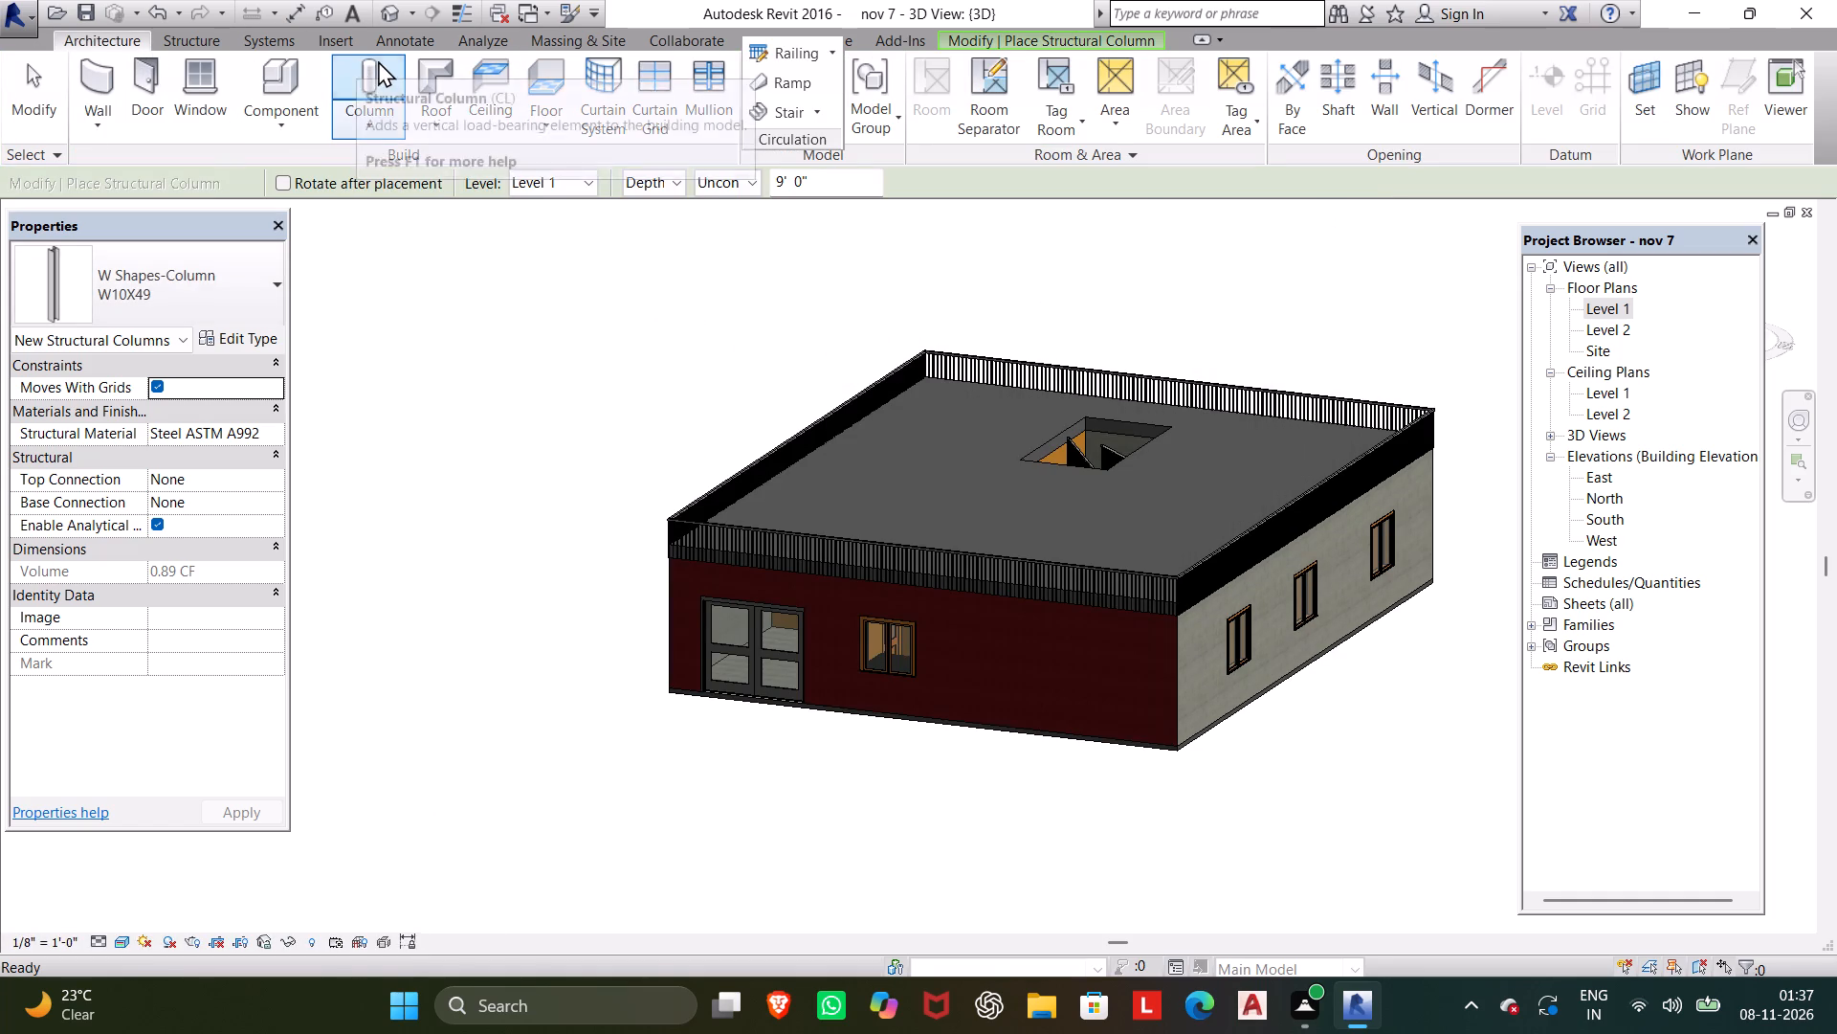
{"action": "left_click", "coordinate": [378, 60]}
{"action": "left_click", "coordinate": [373, 124]}
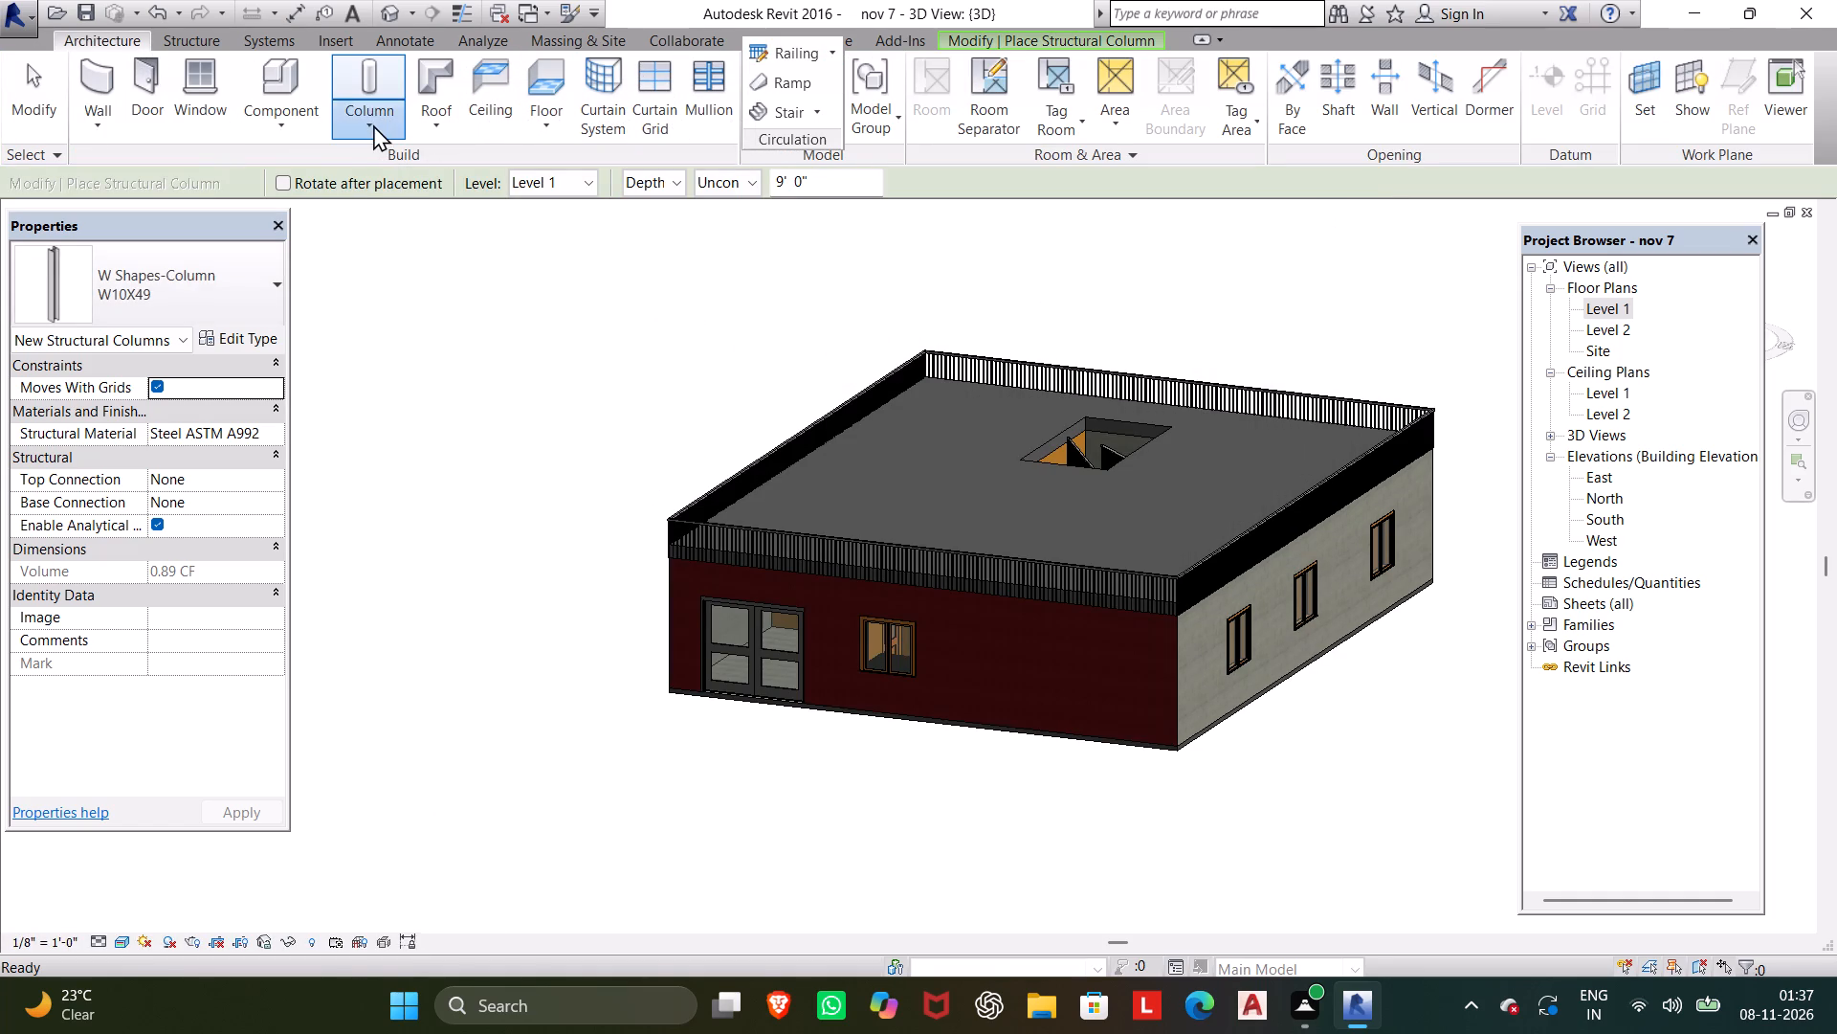
{"action": "left_click", "coordinate": [398, 161]}
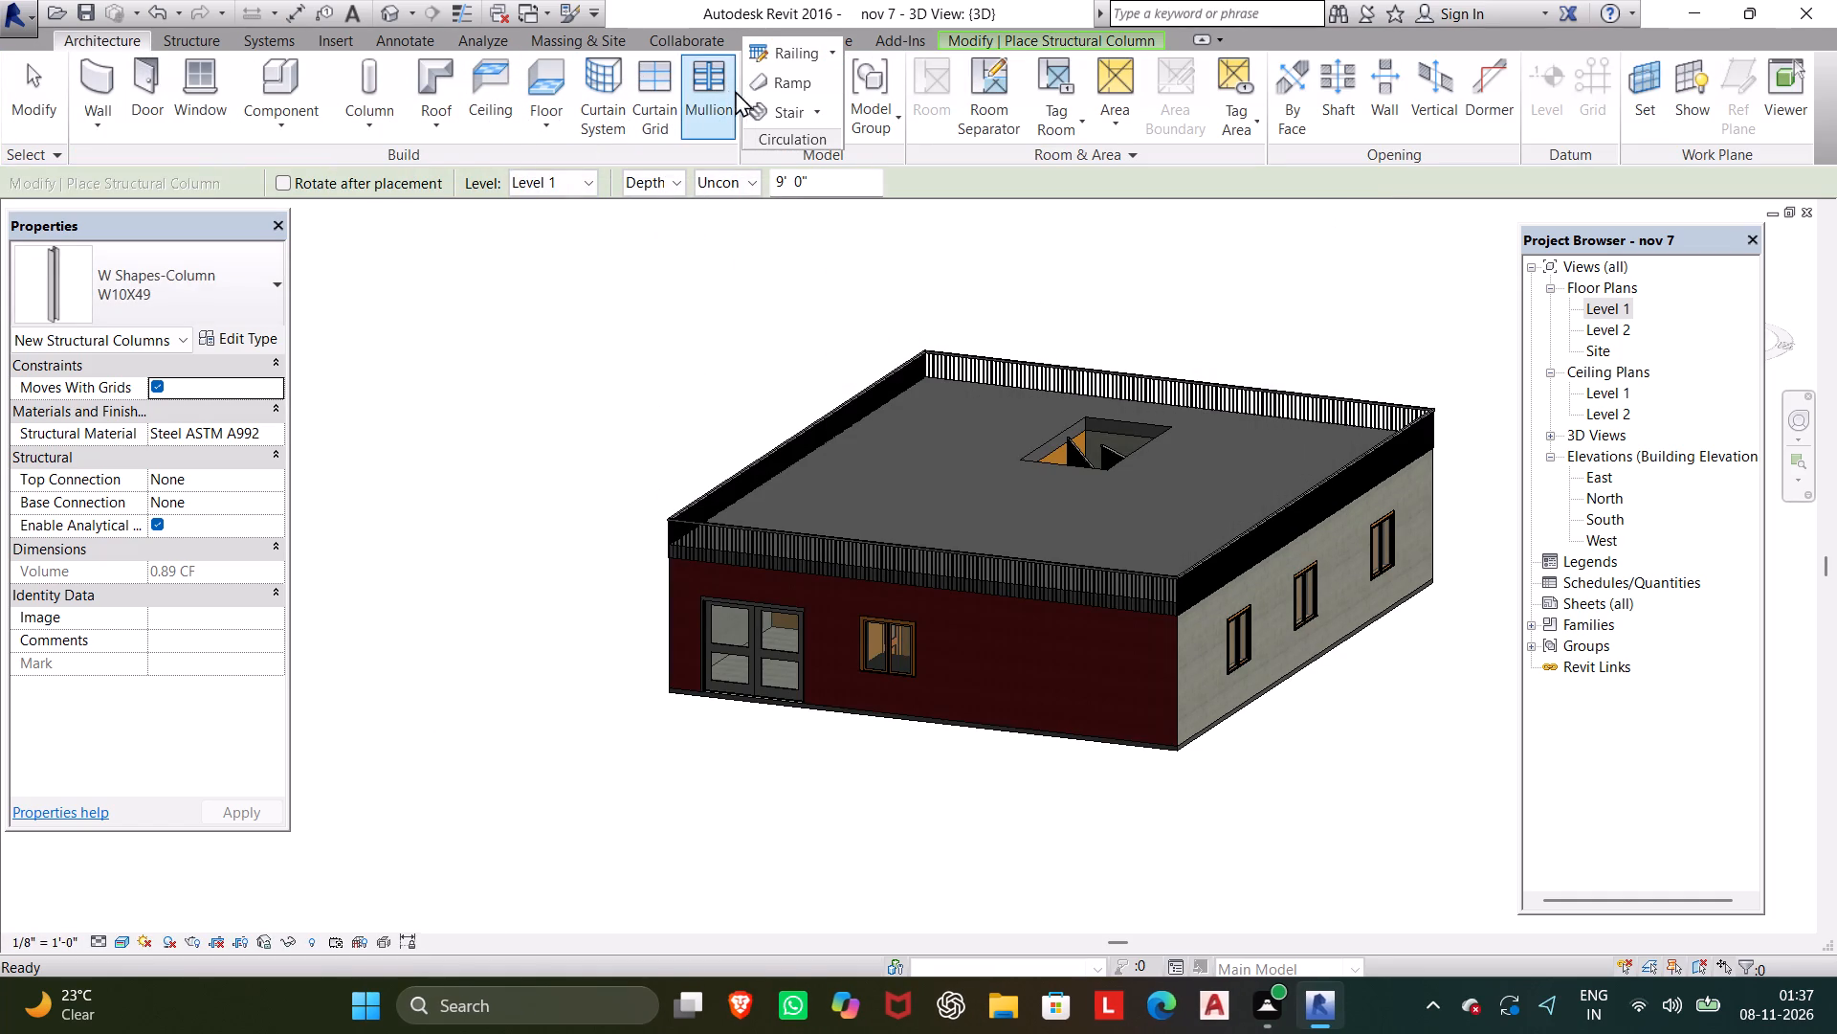
{"action": "left_click", "coordinate": [399, 120]}
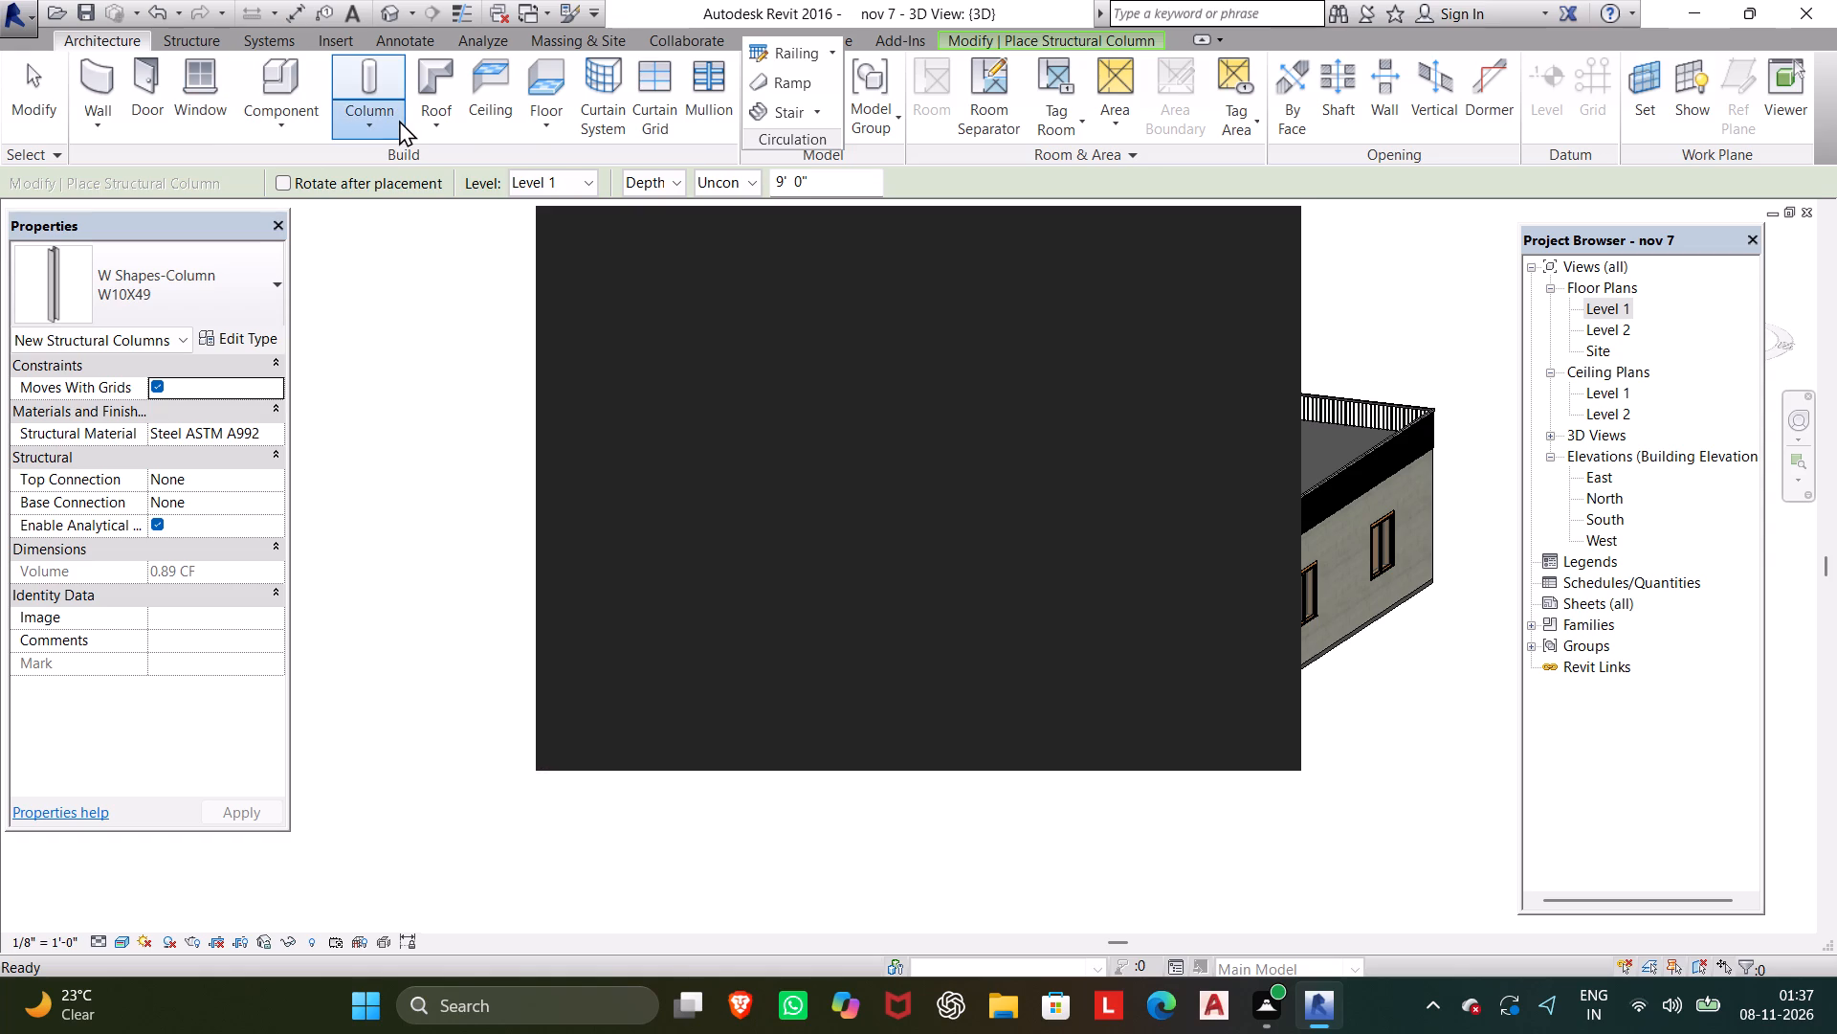
{"action": "left_click", "coordinate": [392, 207]}
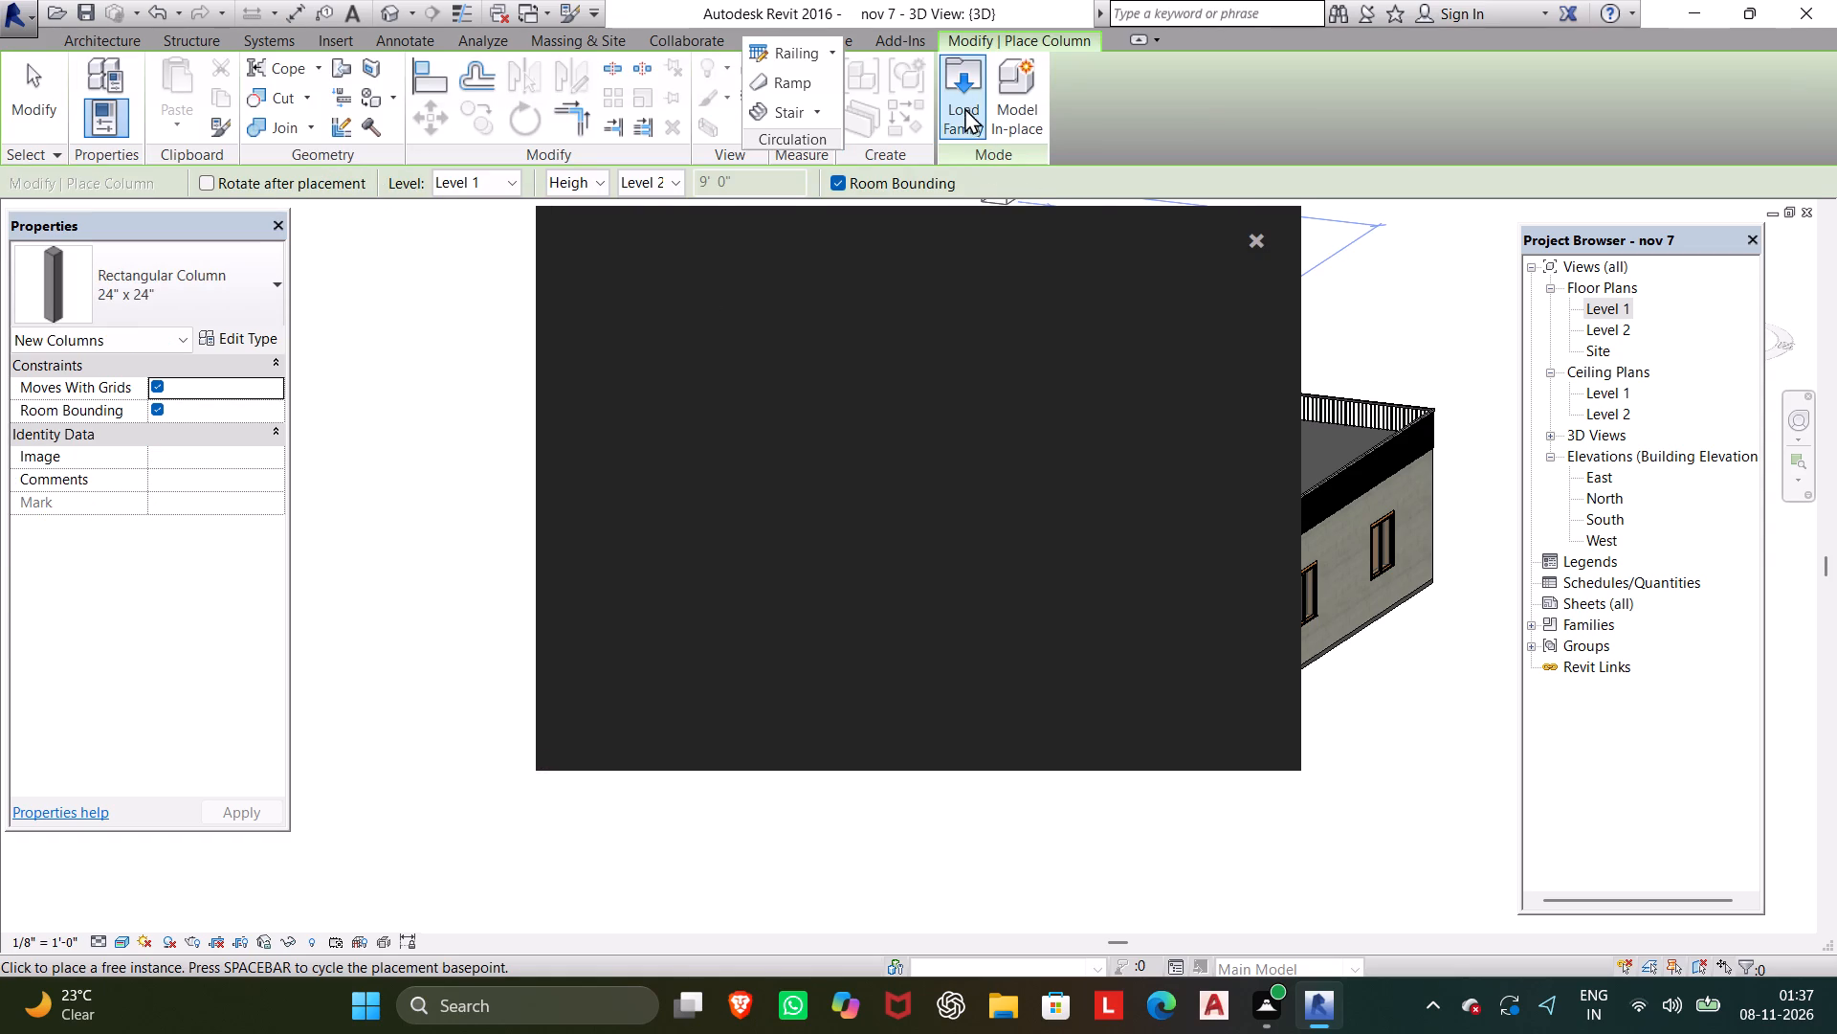
{"action": "left_click", "coordinate": [962, 103]}
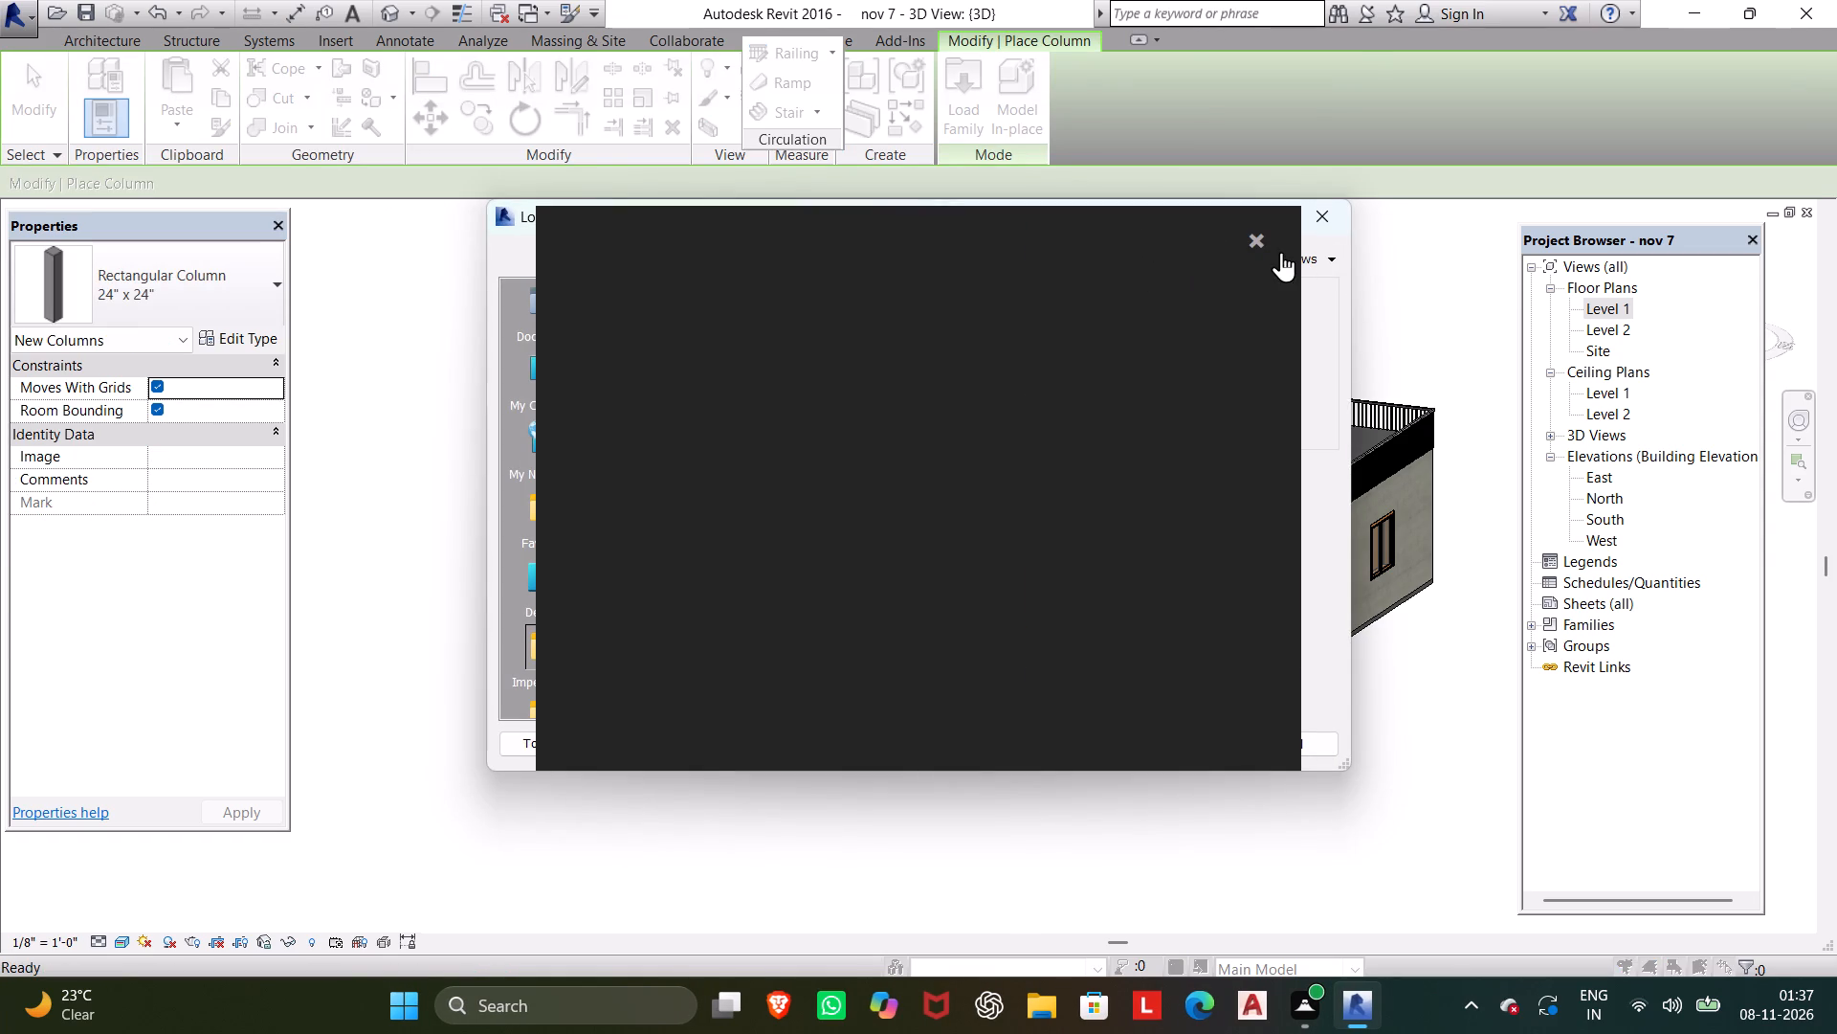
{"action": "left_click", "coordinate": [1265, 242]}
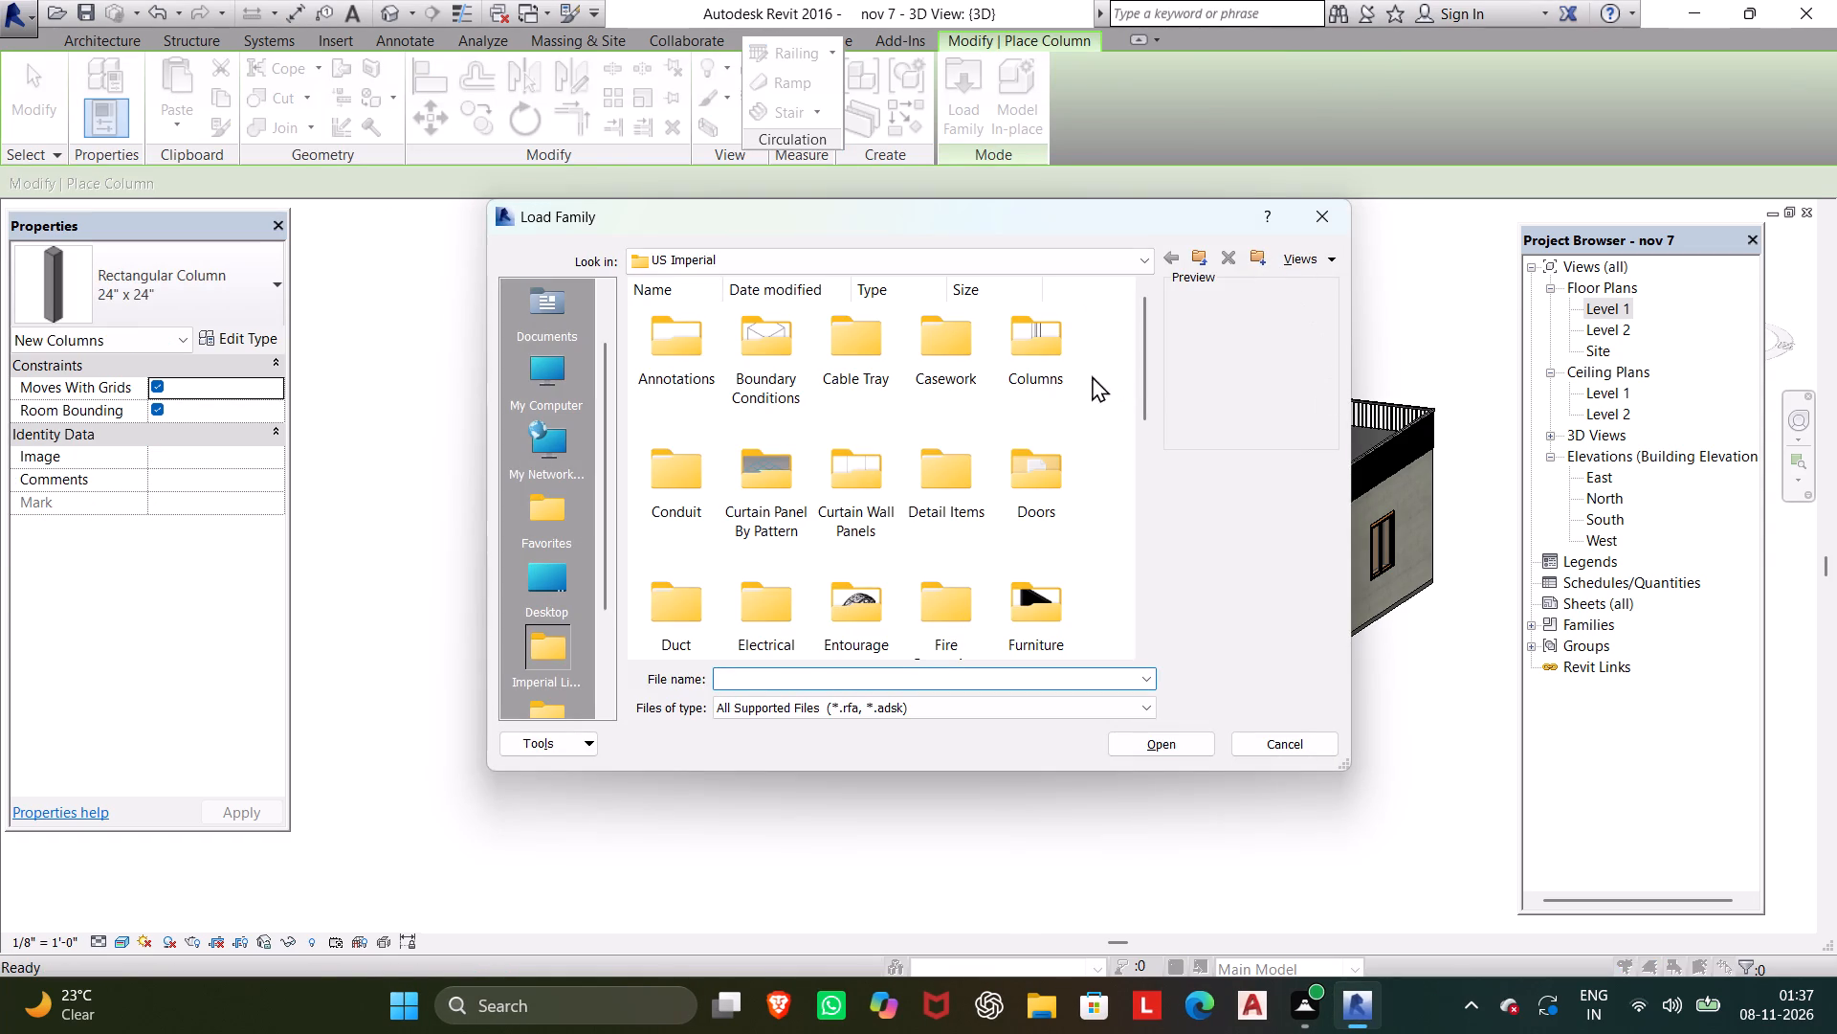
{"action": "left_click", "coordinate": [1001, 352]}
{"action": "left_click", "coordinate": [1171, 741]}
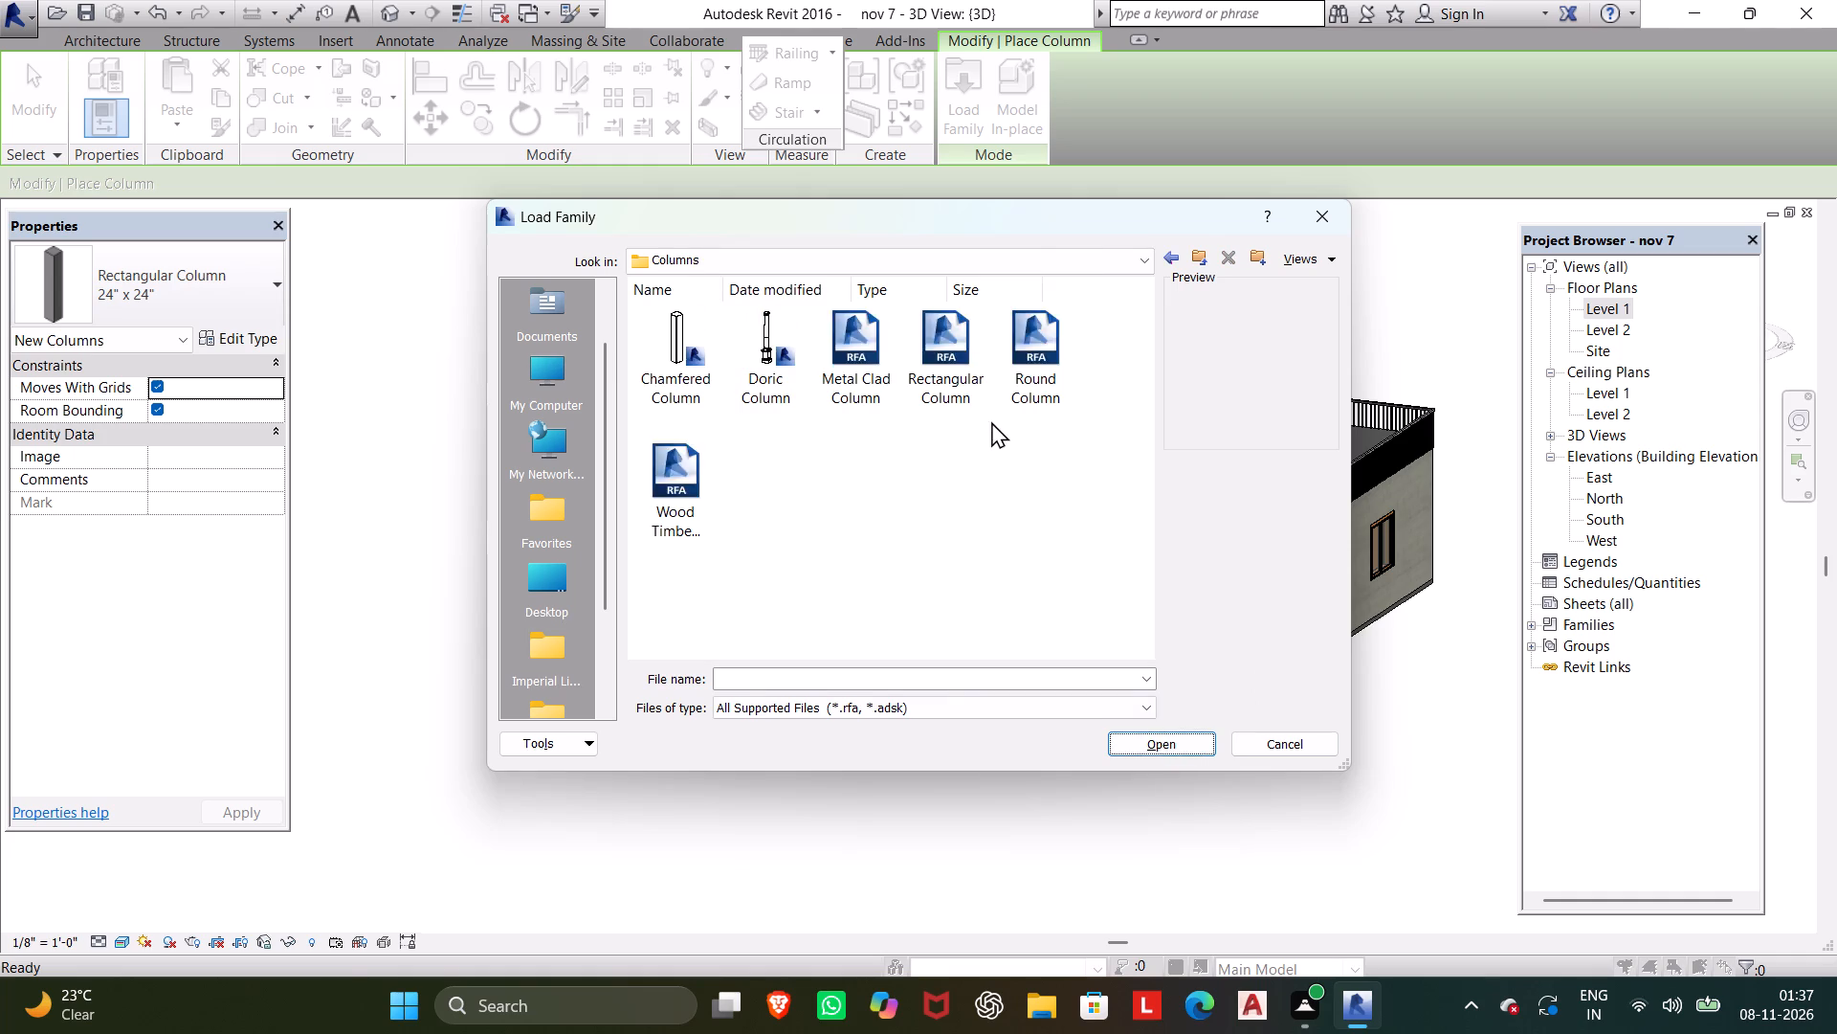
{"action": "left_click", "coordinate": [862, 364]}
{"action": "left_click", "coordinate": [1131, 739]}
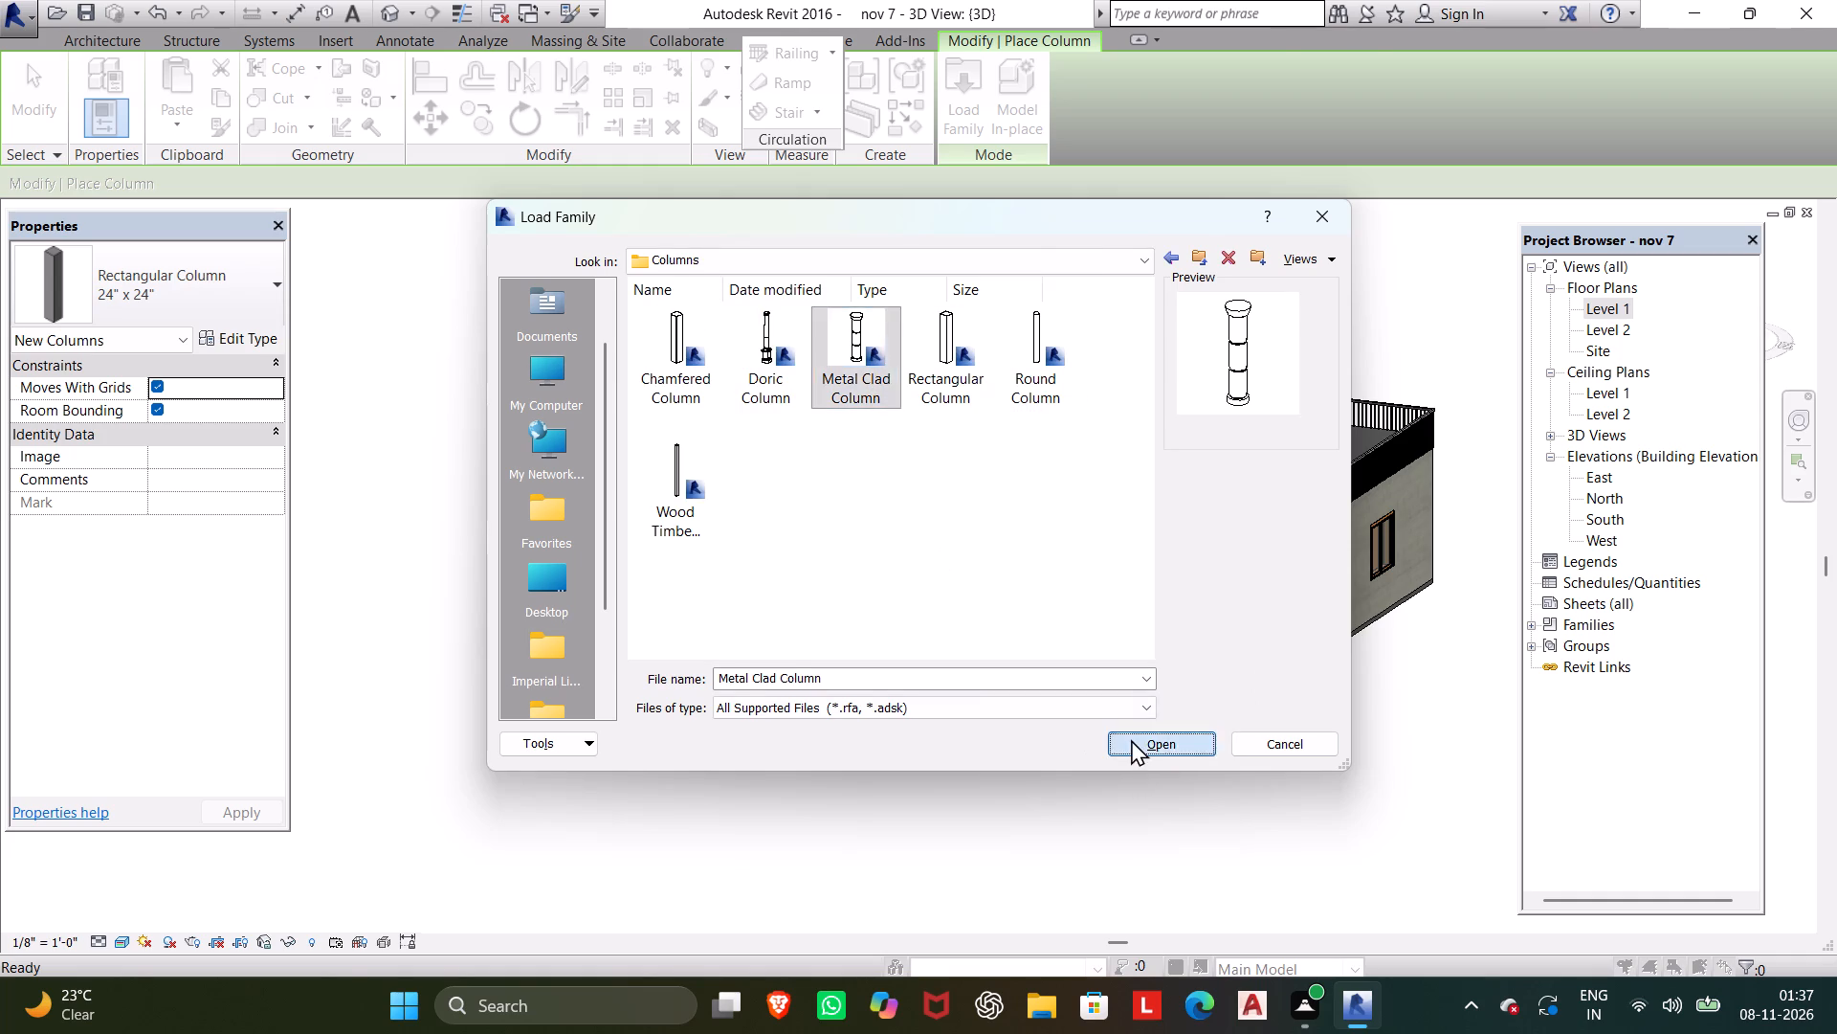
Set the diameter of the Metal Clad Column 24" type to 1'.
{"action": "scroll", "coordinate": [967, 445], "scroll_direction": "up", "scroll_amount": 3}
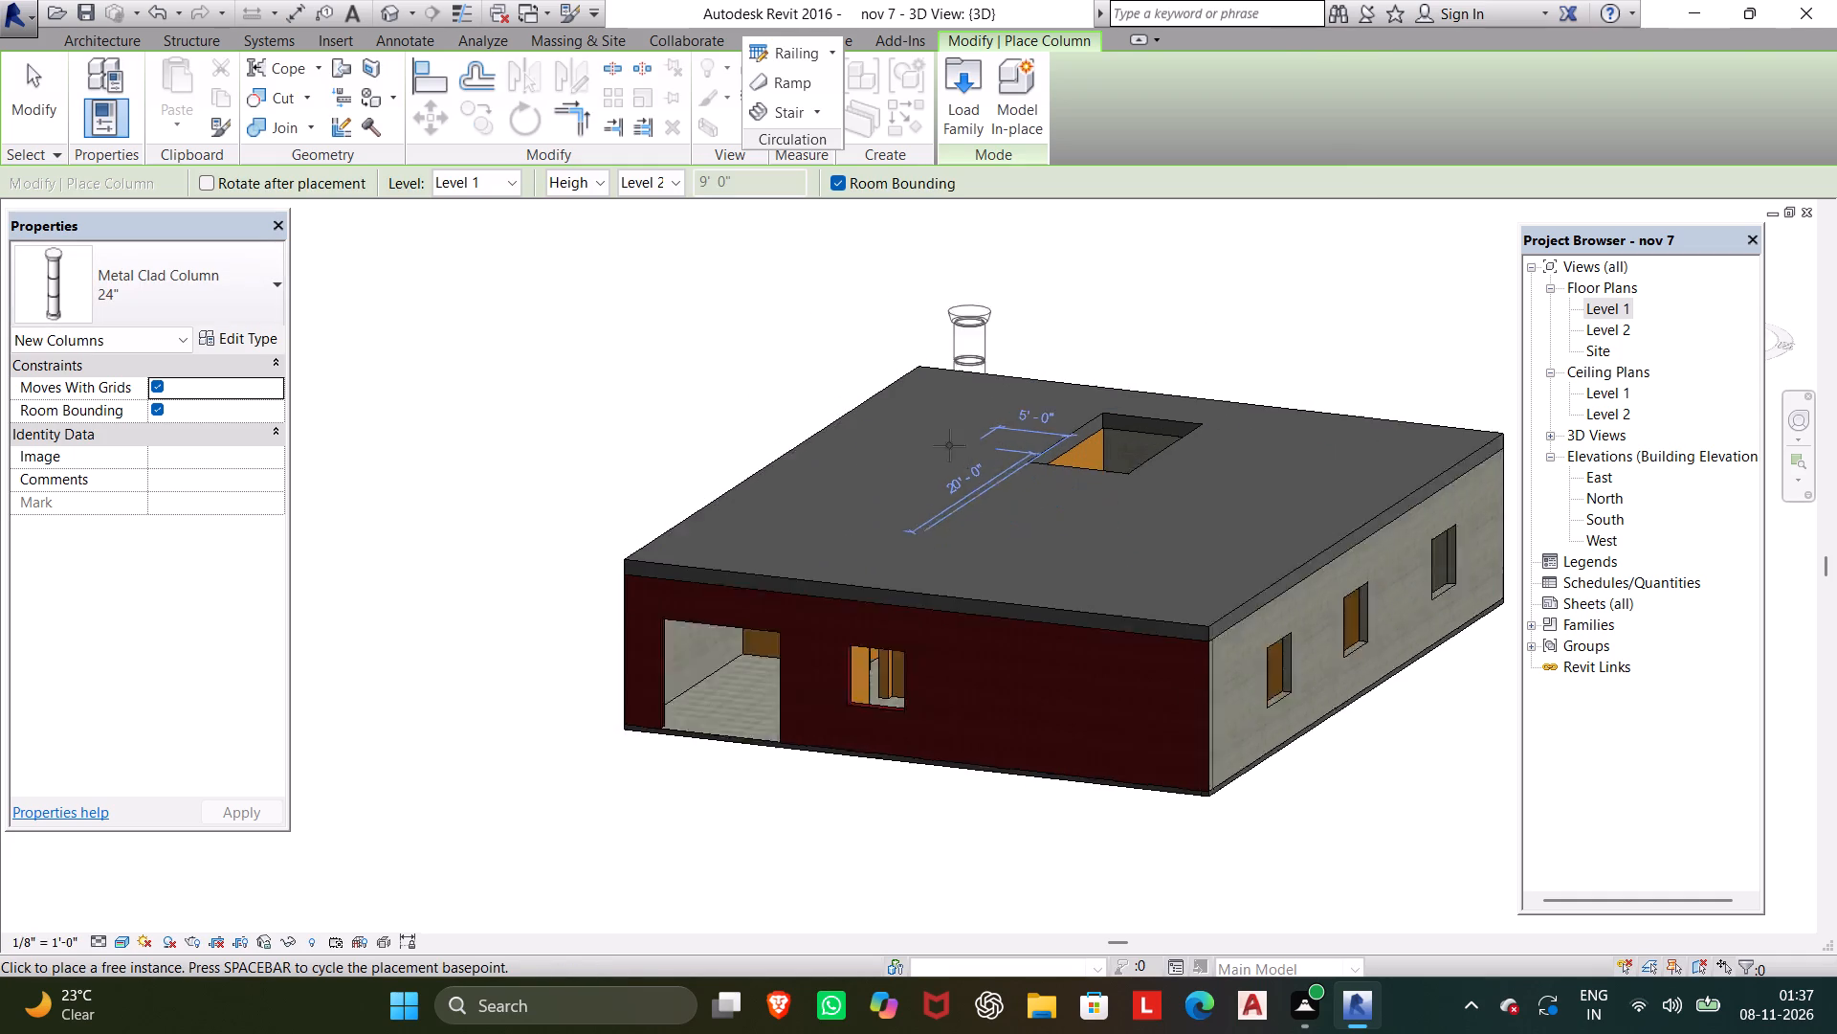
{"action": "scroll", "coordinate": [913, 441], "scroll_direction": "up", "scroll_amount": 3}
{"action": "middle_click_drag", "start_coordinate": [916, 449], "coordinate": [933, 699]}
{"action": "scroll", "coordinate": [924, 576], "scroll_direction": "up", "scroll_amount": 4}
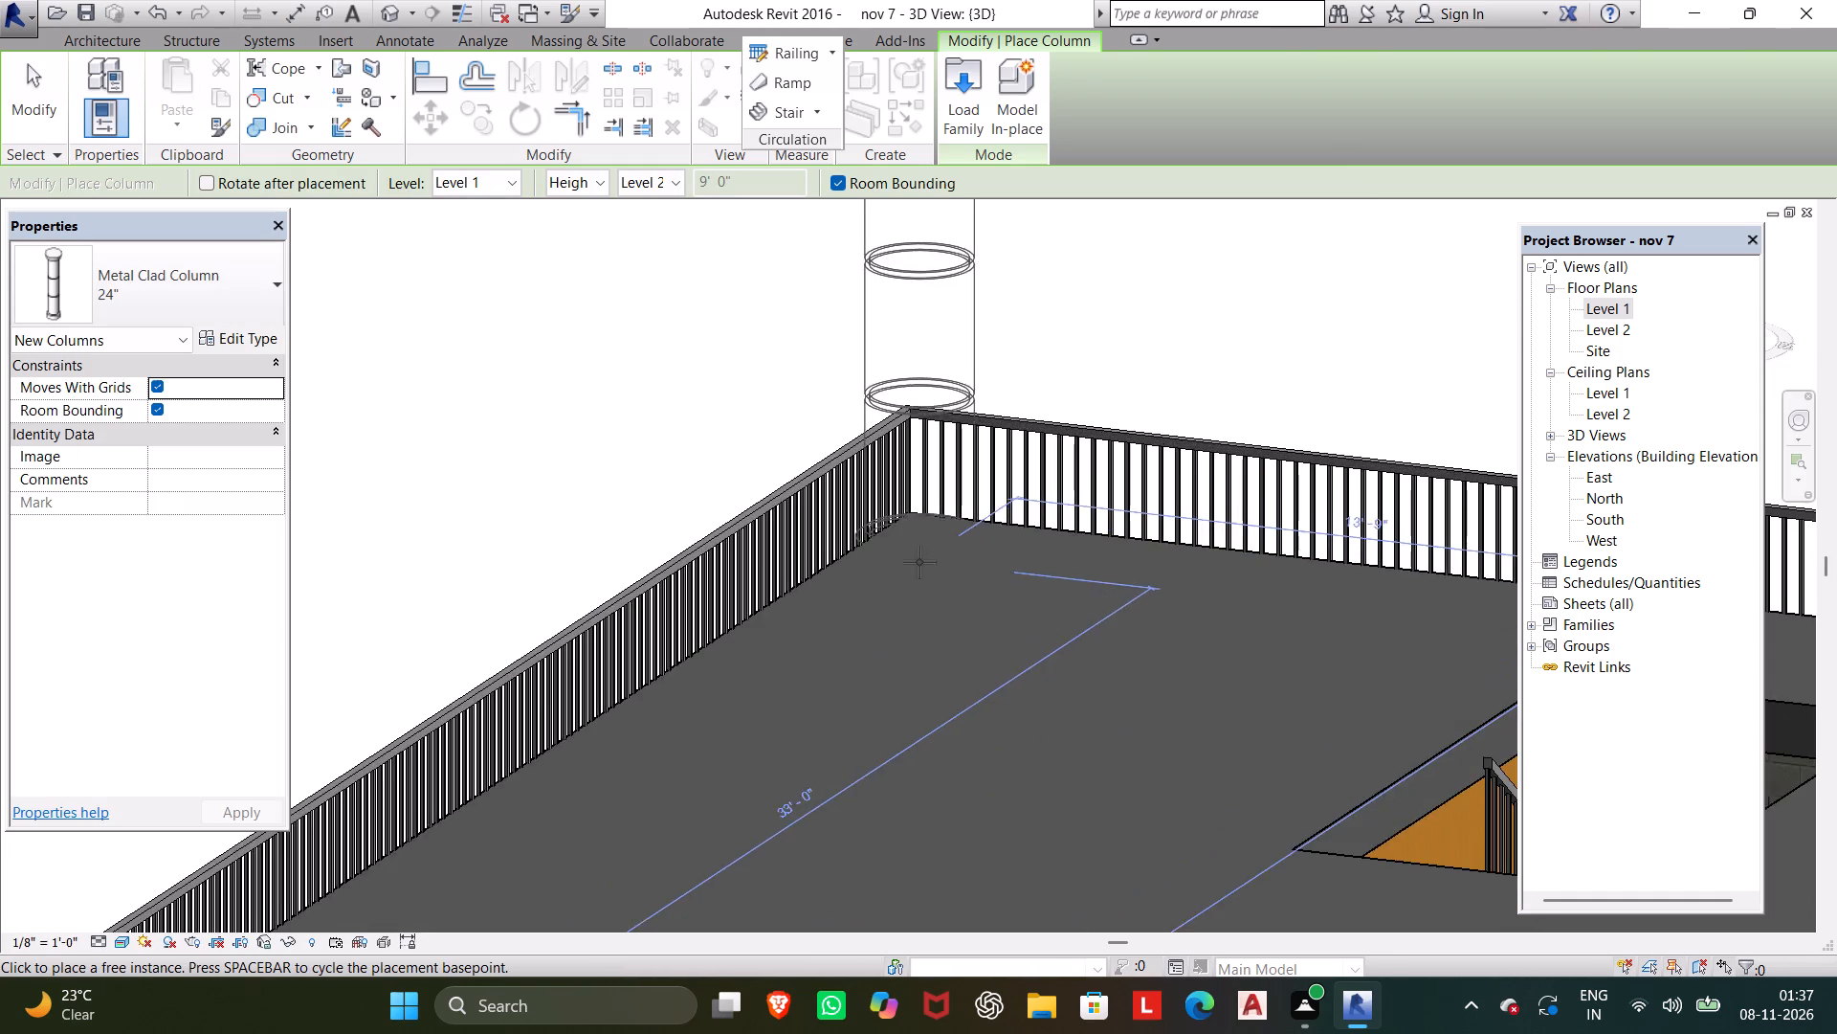
{"action": "scroll", "coordinate": [917, 558], "scroll_direction": "up", "scroll_amount": 3}
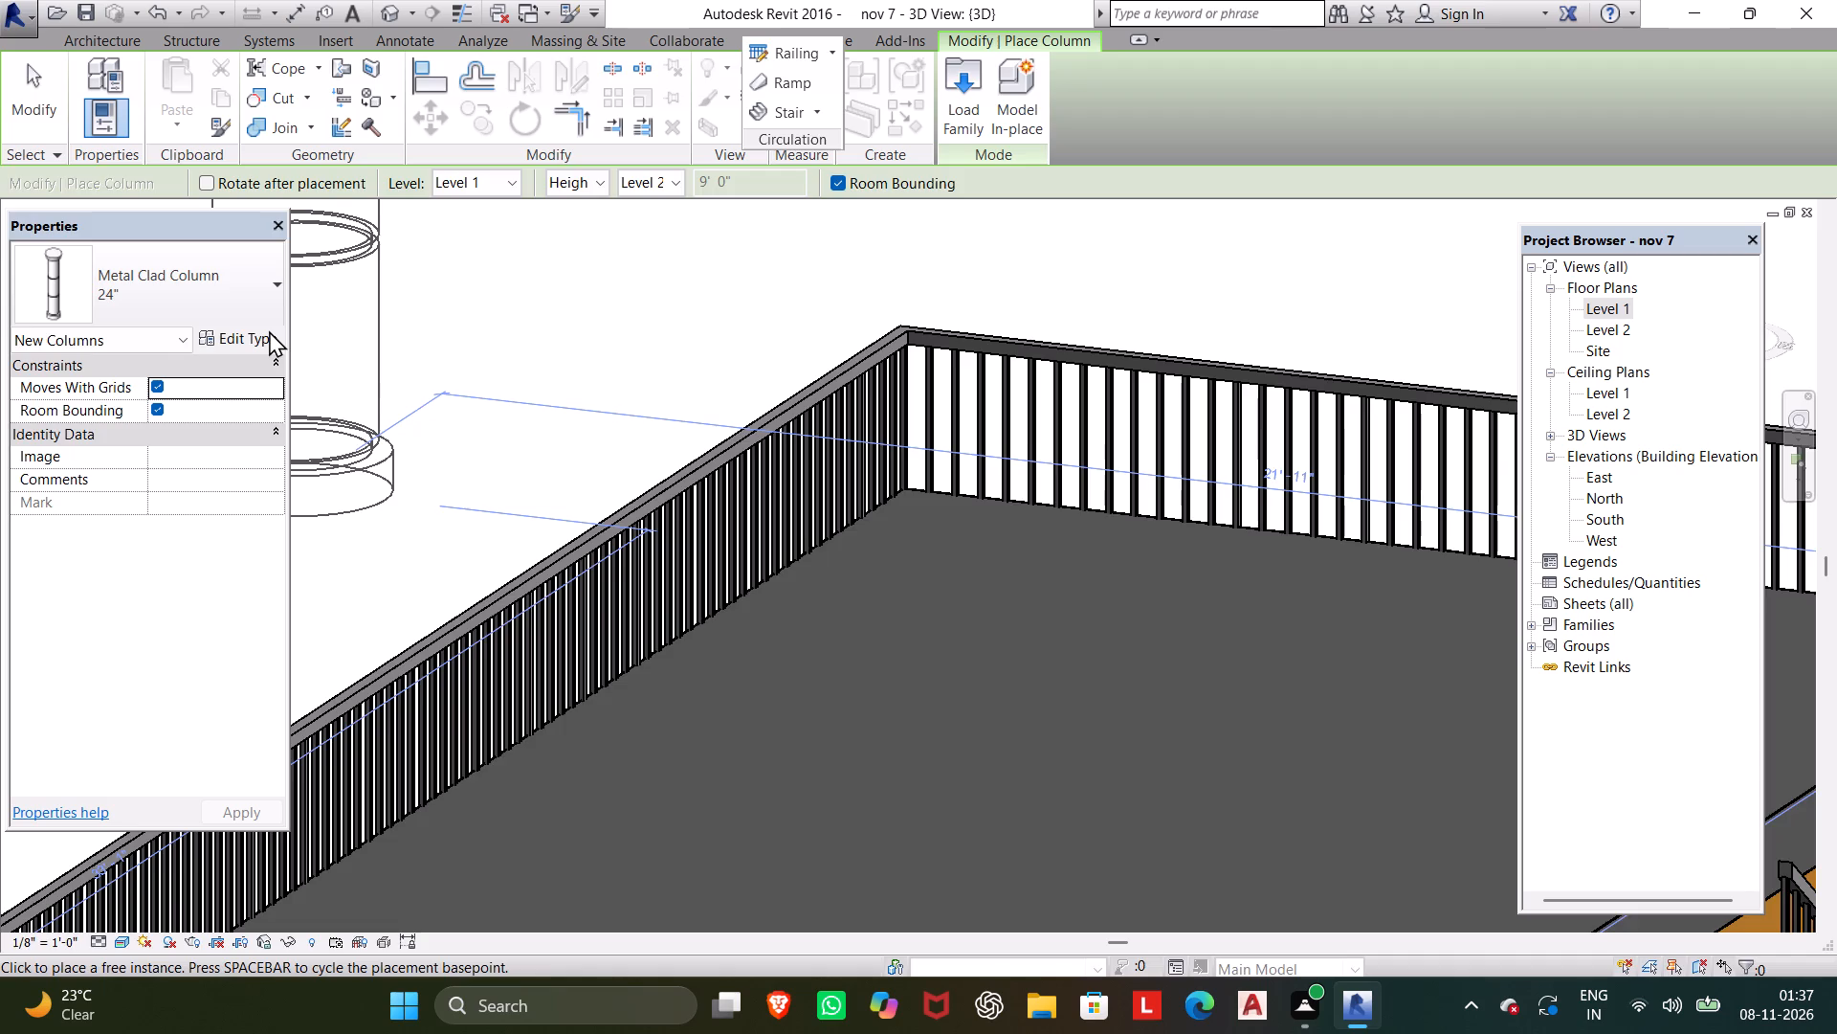
{"action": "left_click", "coordinate": [269, 330]}
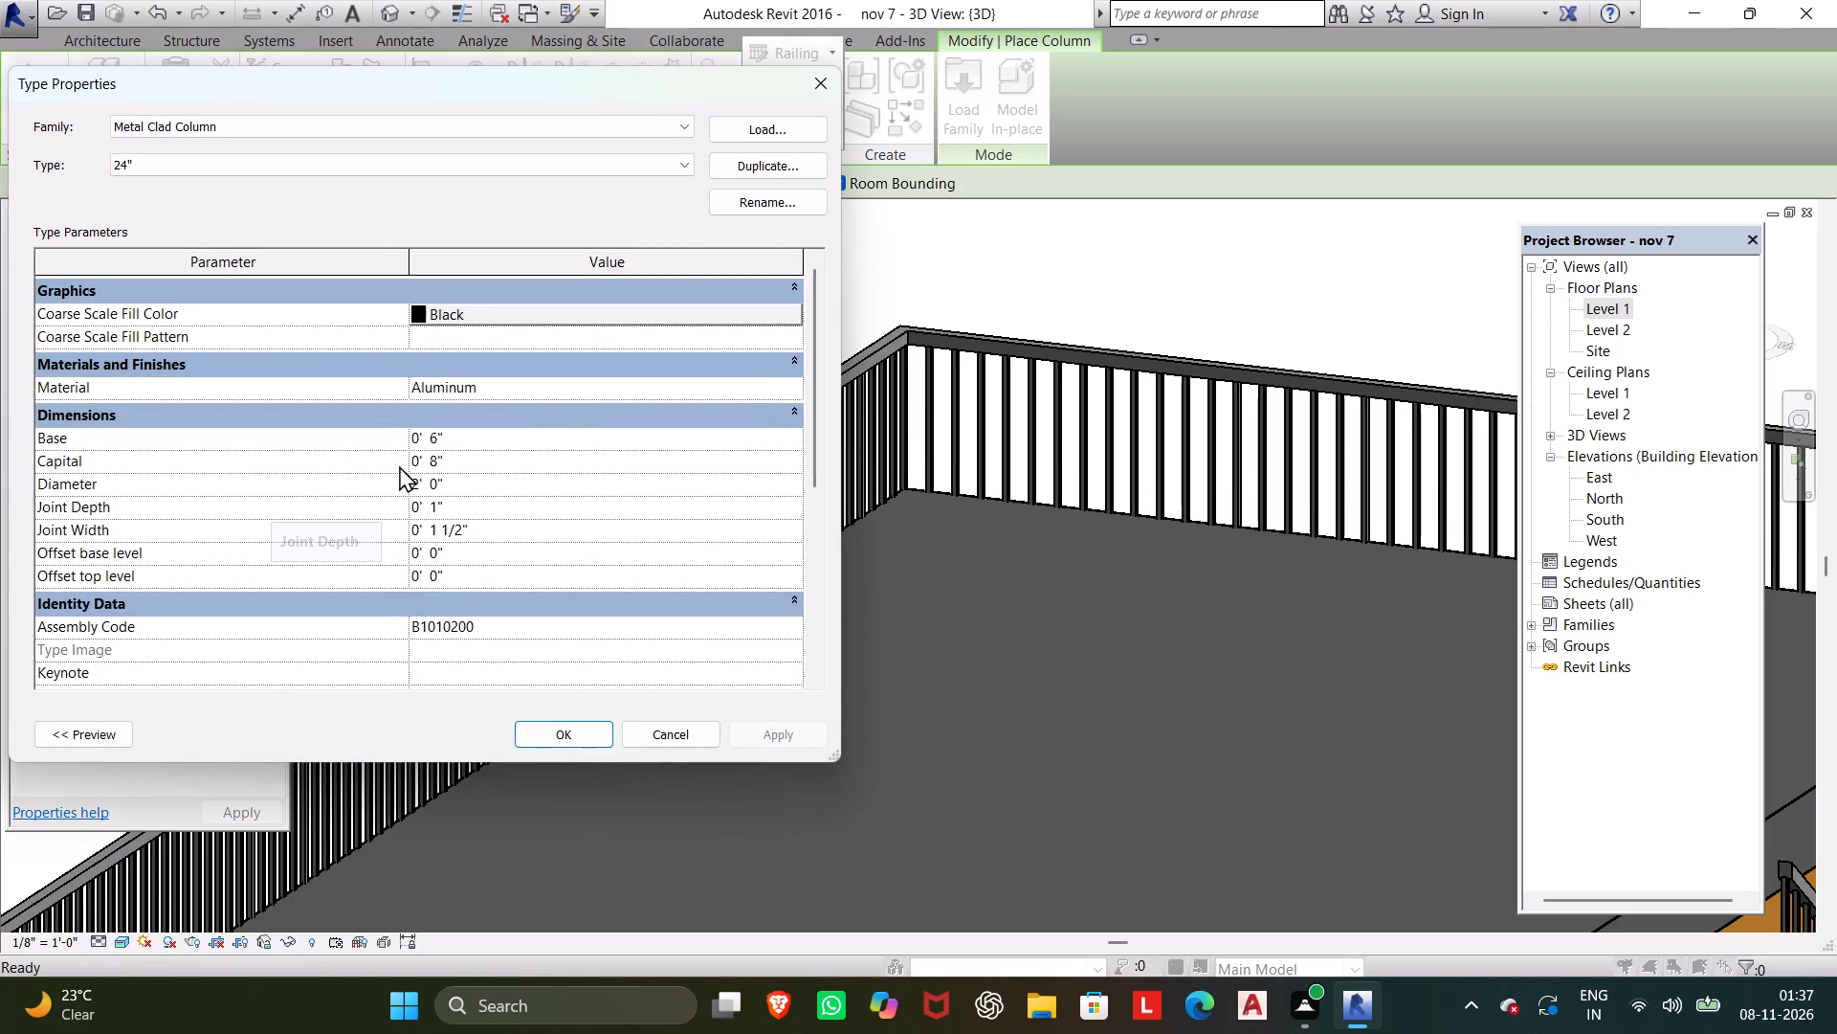
{"action": "left_click", "coordinate": [225, 491]}
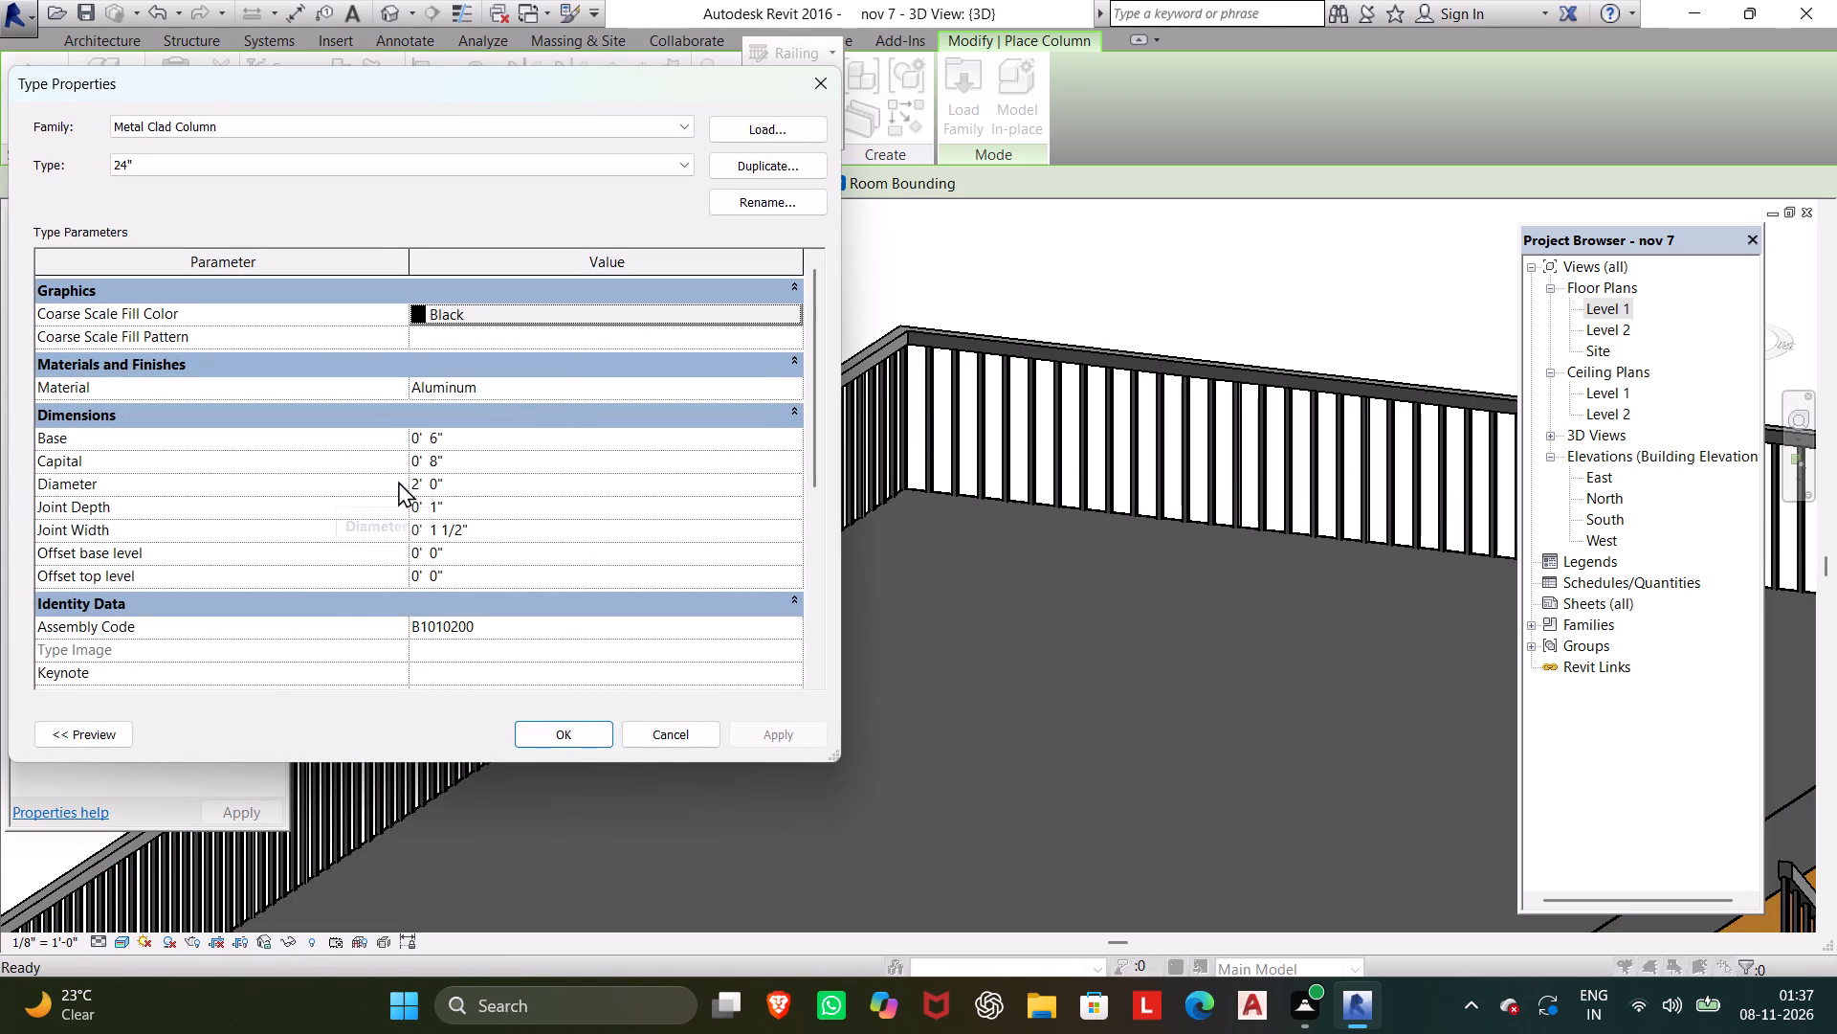
{"action": "left_click", "coordinate": [468, 488]}
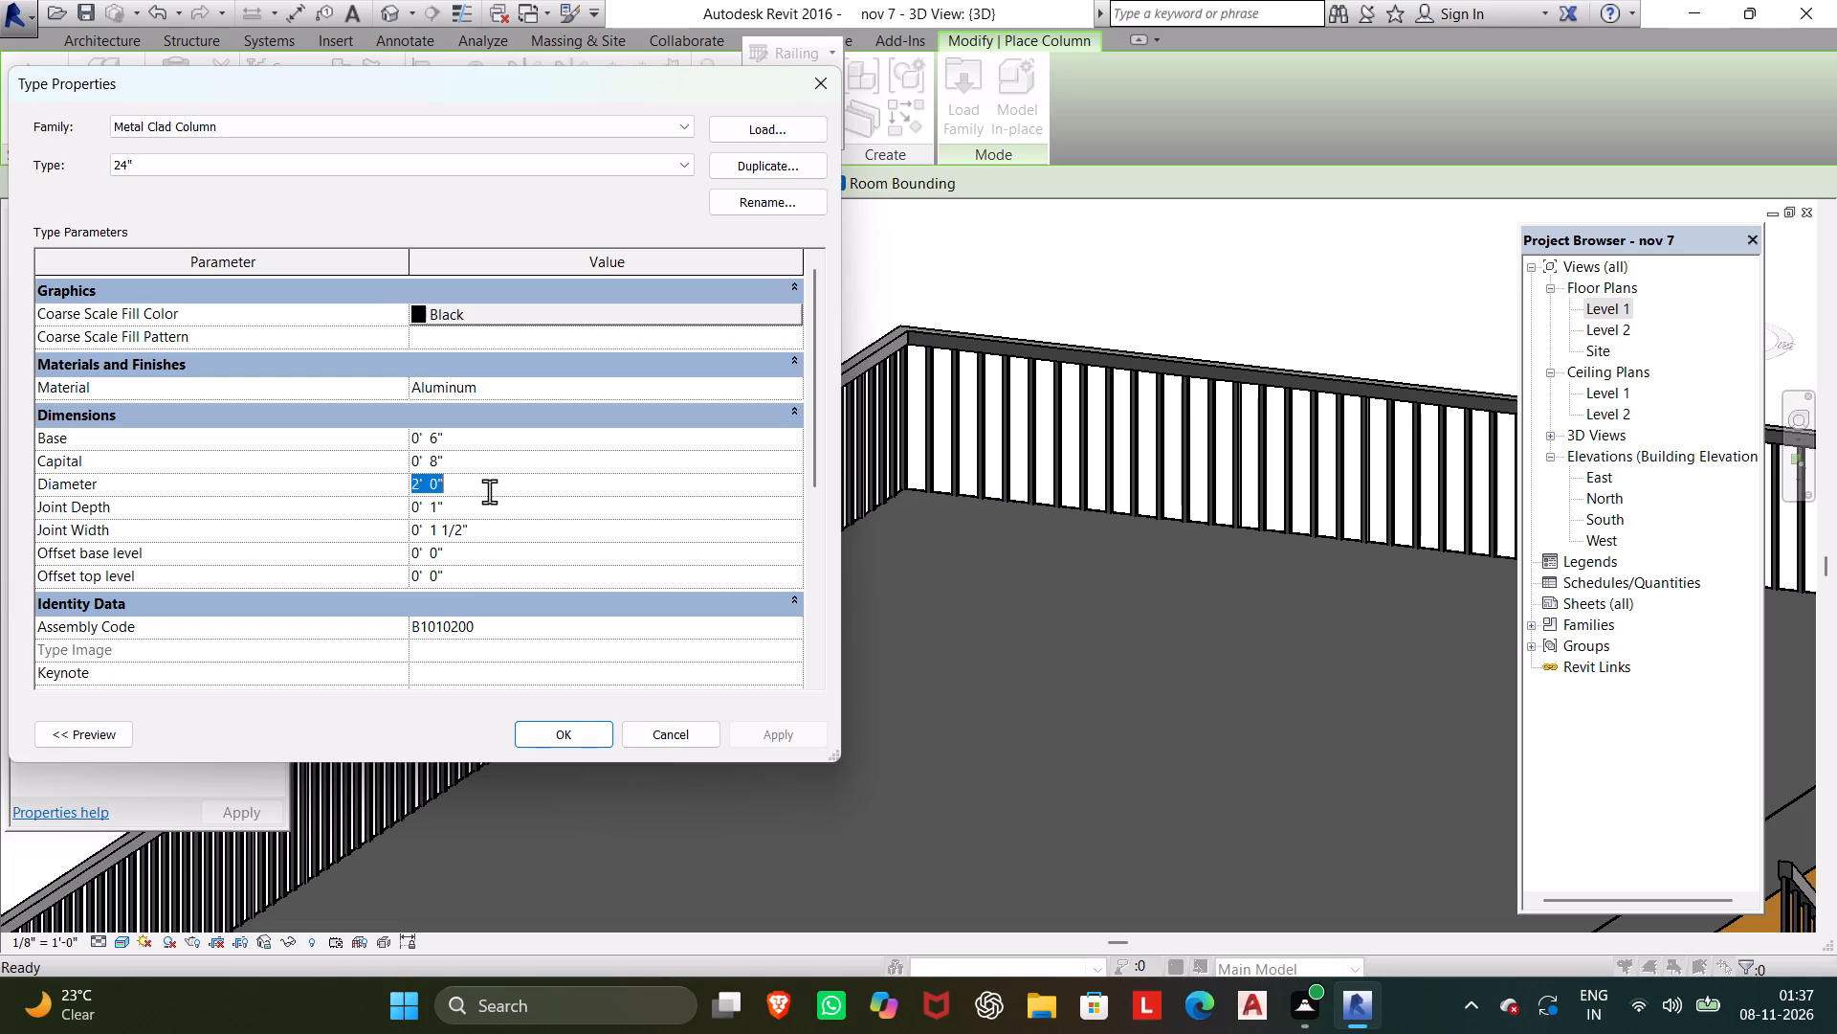
{"action": "key", "text": "1"}
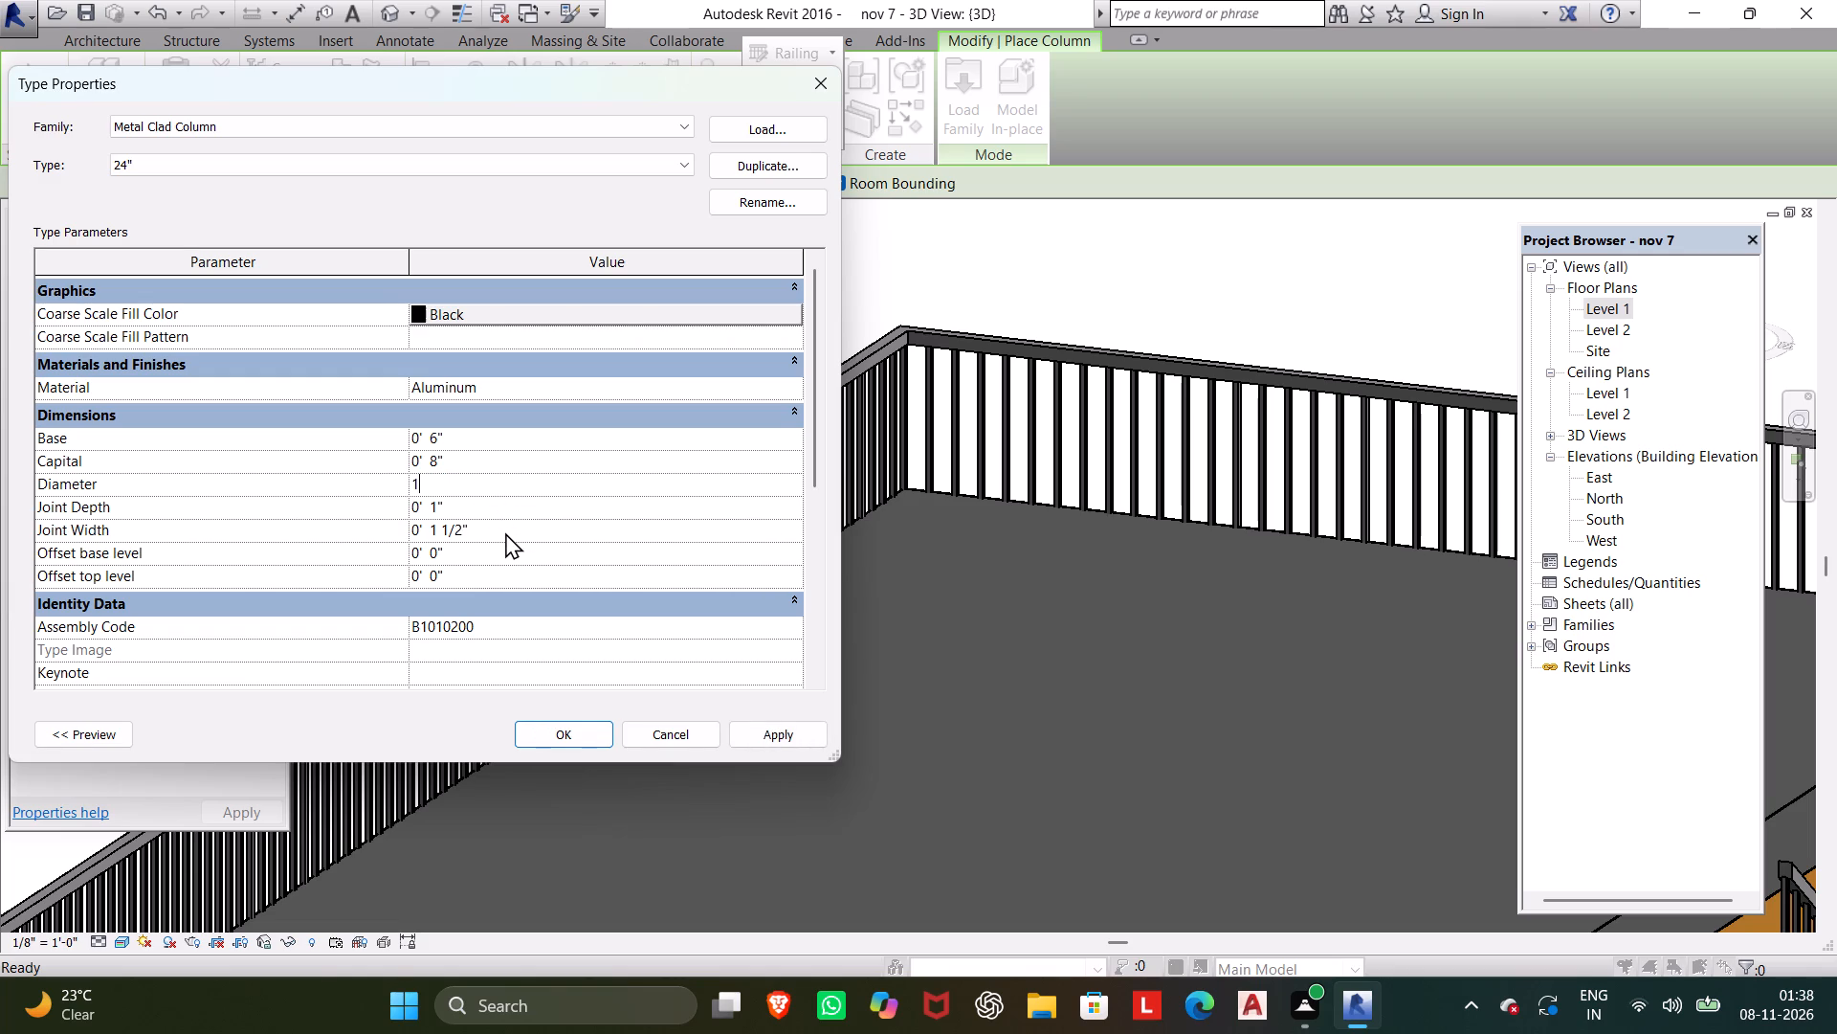
{"action": "key", "text": "apostrophe"}
{"action": "left_click", "coordinate": [561, 737]}
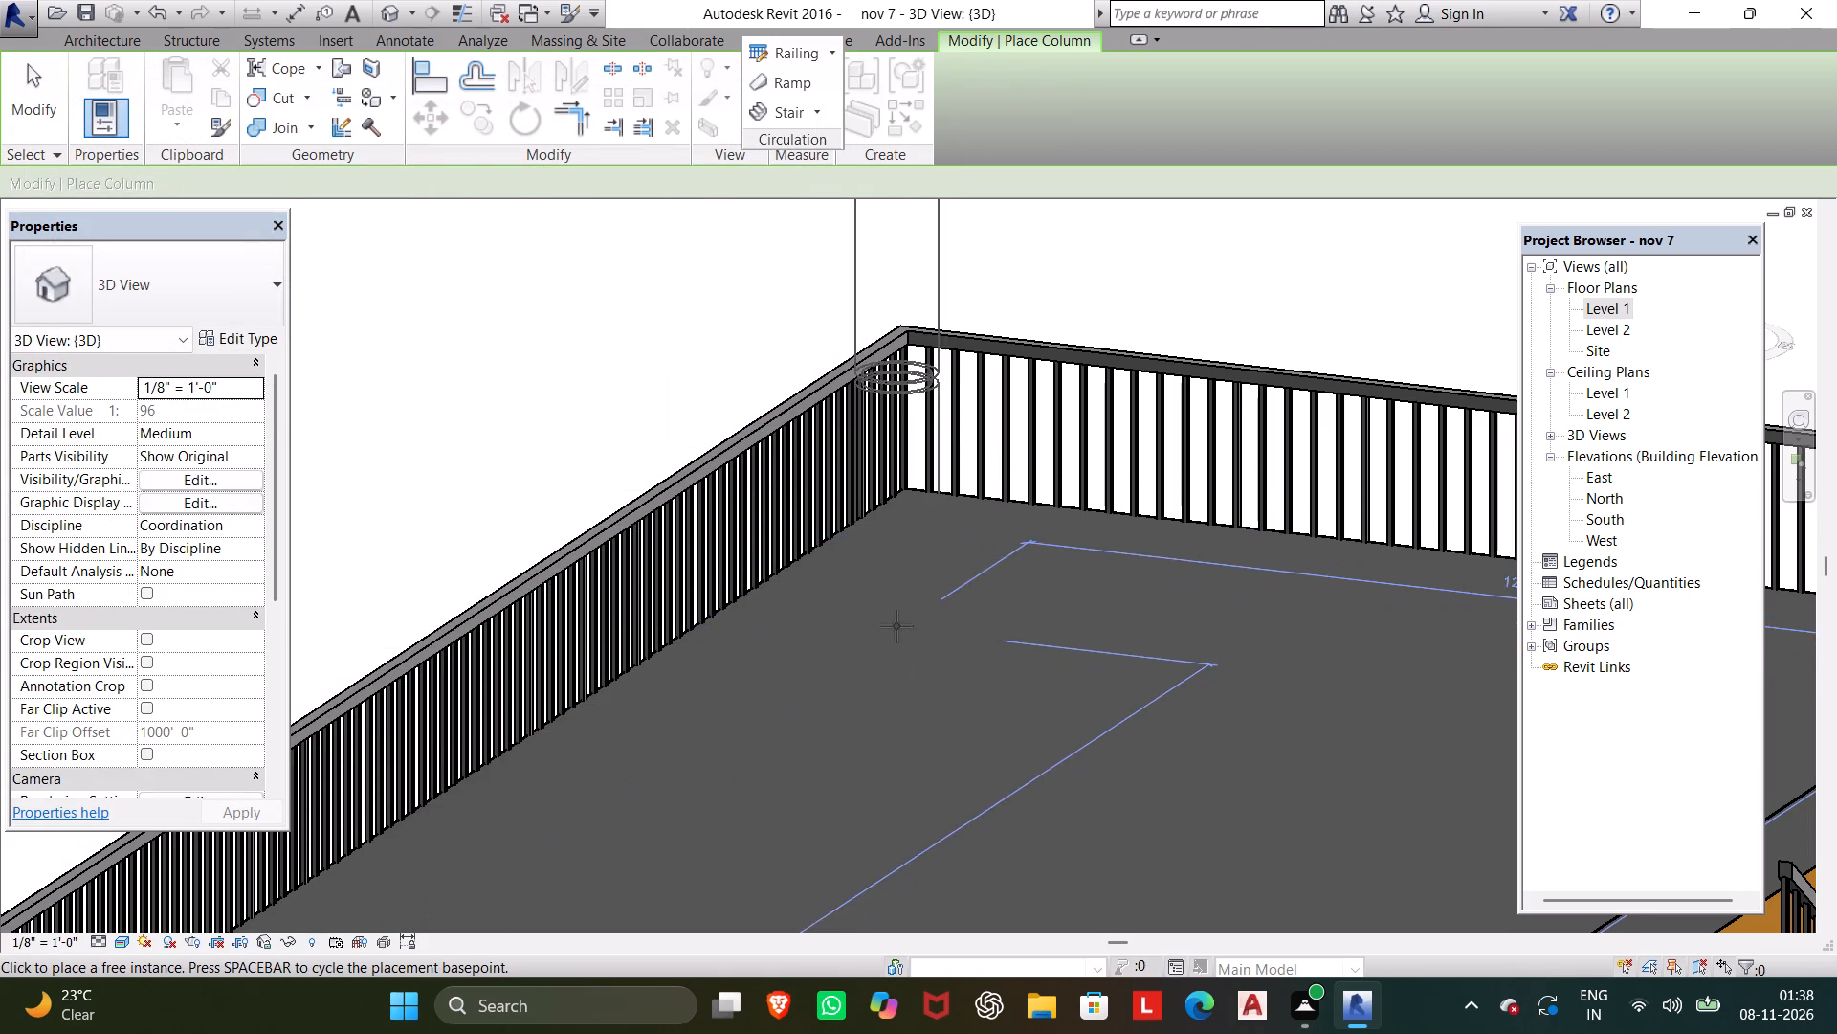
In the Level 2 floor plan, place a vertical W10X49 structural column about 1' by 10" inside the building's northwest corner.
{"action": "middle_click_drag", "start_coordinate": [898, 634], "coordinate": [861, 905]}
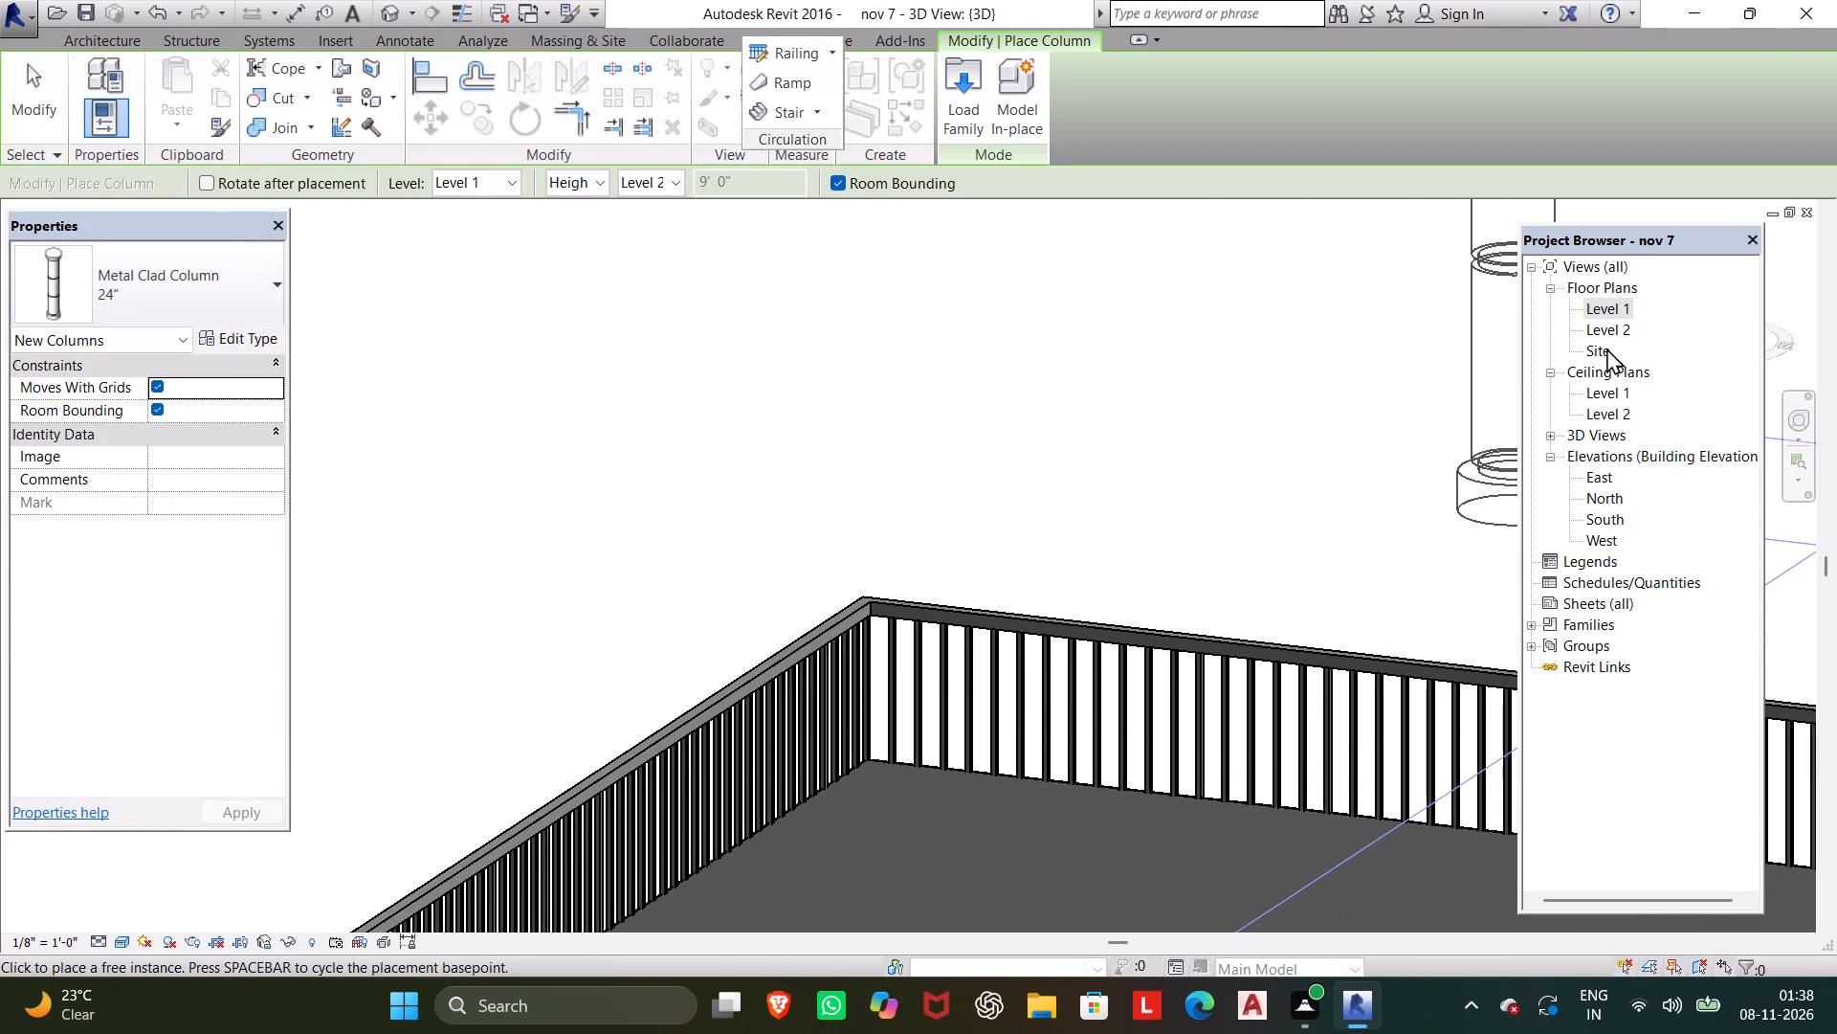
{"action": "double_click", "coordinate": [1584, 311]}
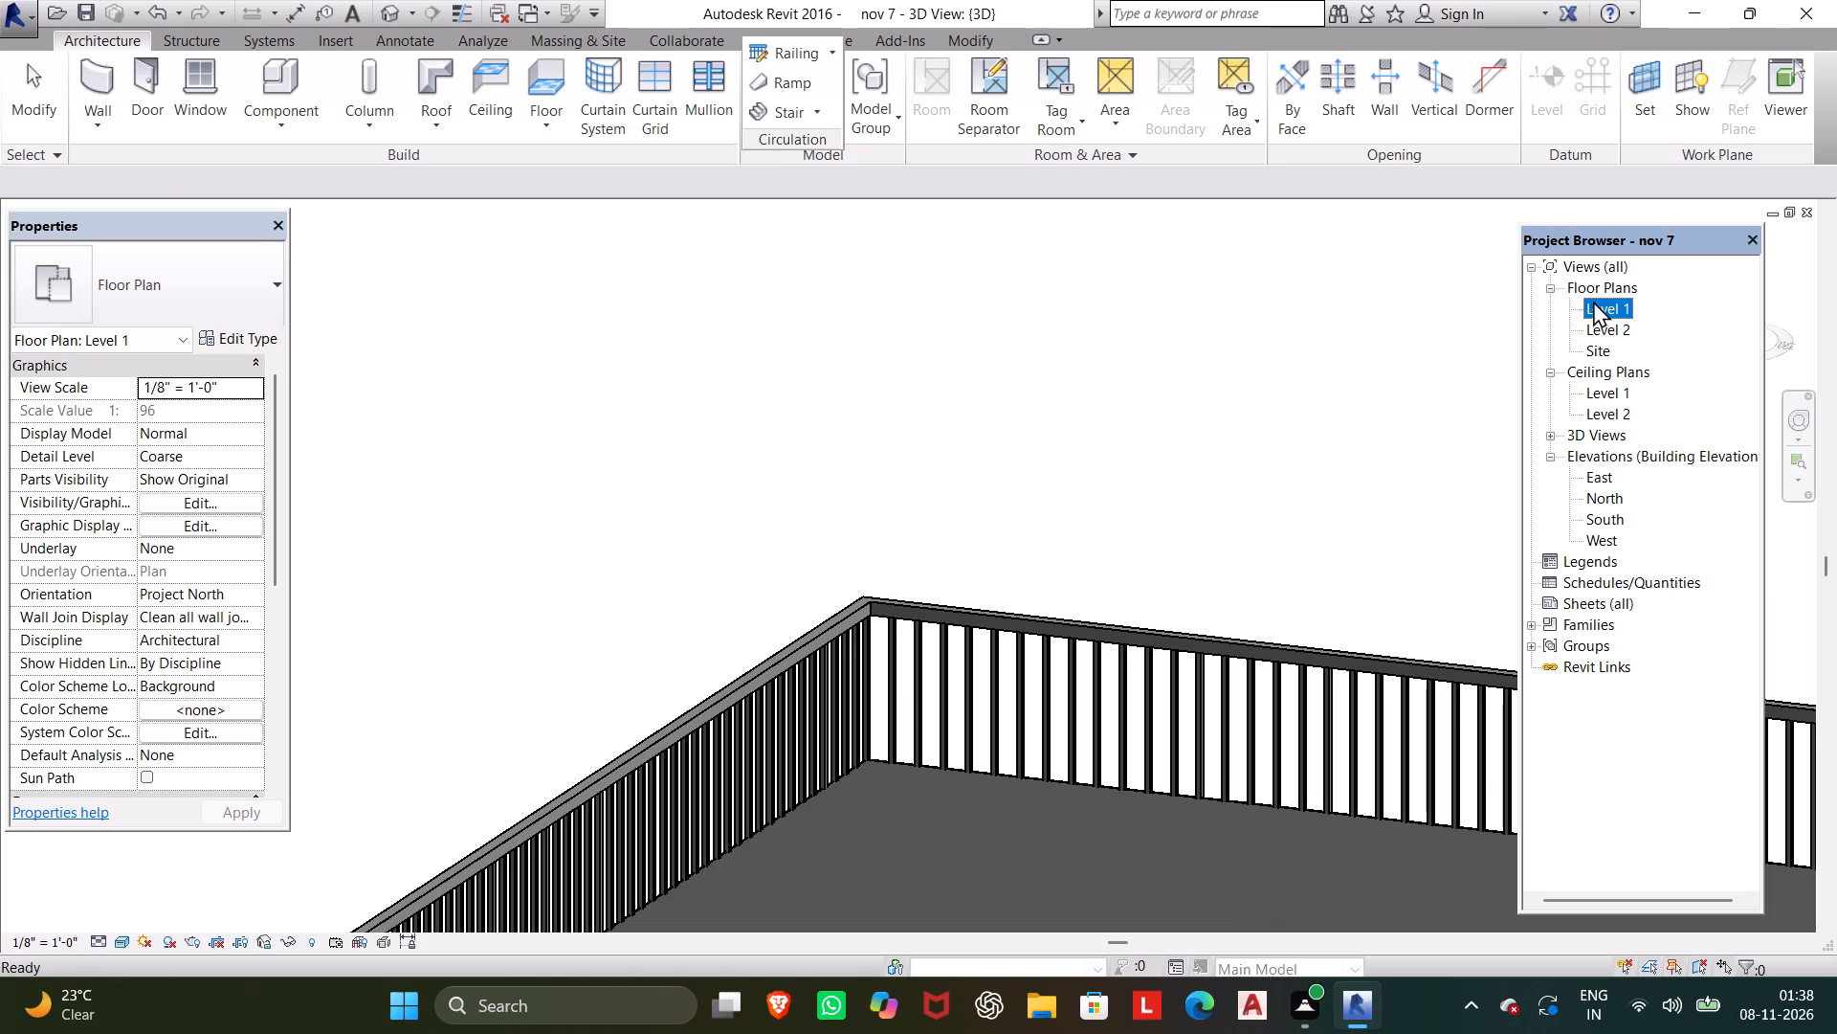
{"action": "double_click", "coordinate": [1604, 328]}
{"action": "middle_click_drag", "start_coordinate": [1194, 527], "coordinate": [1197, 569]}
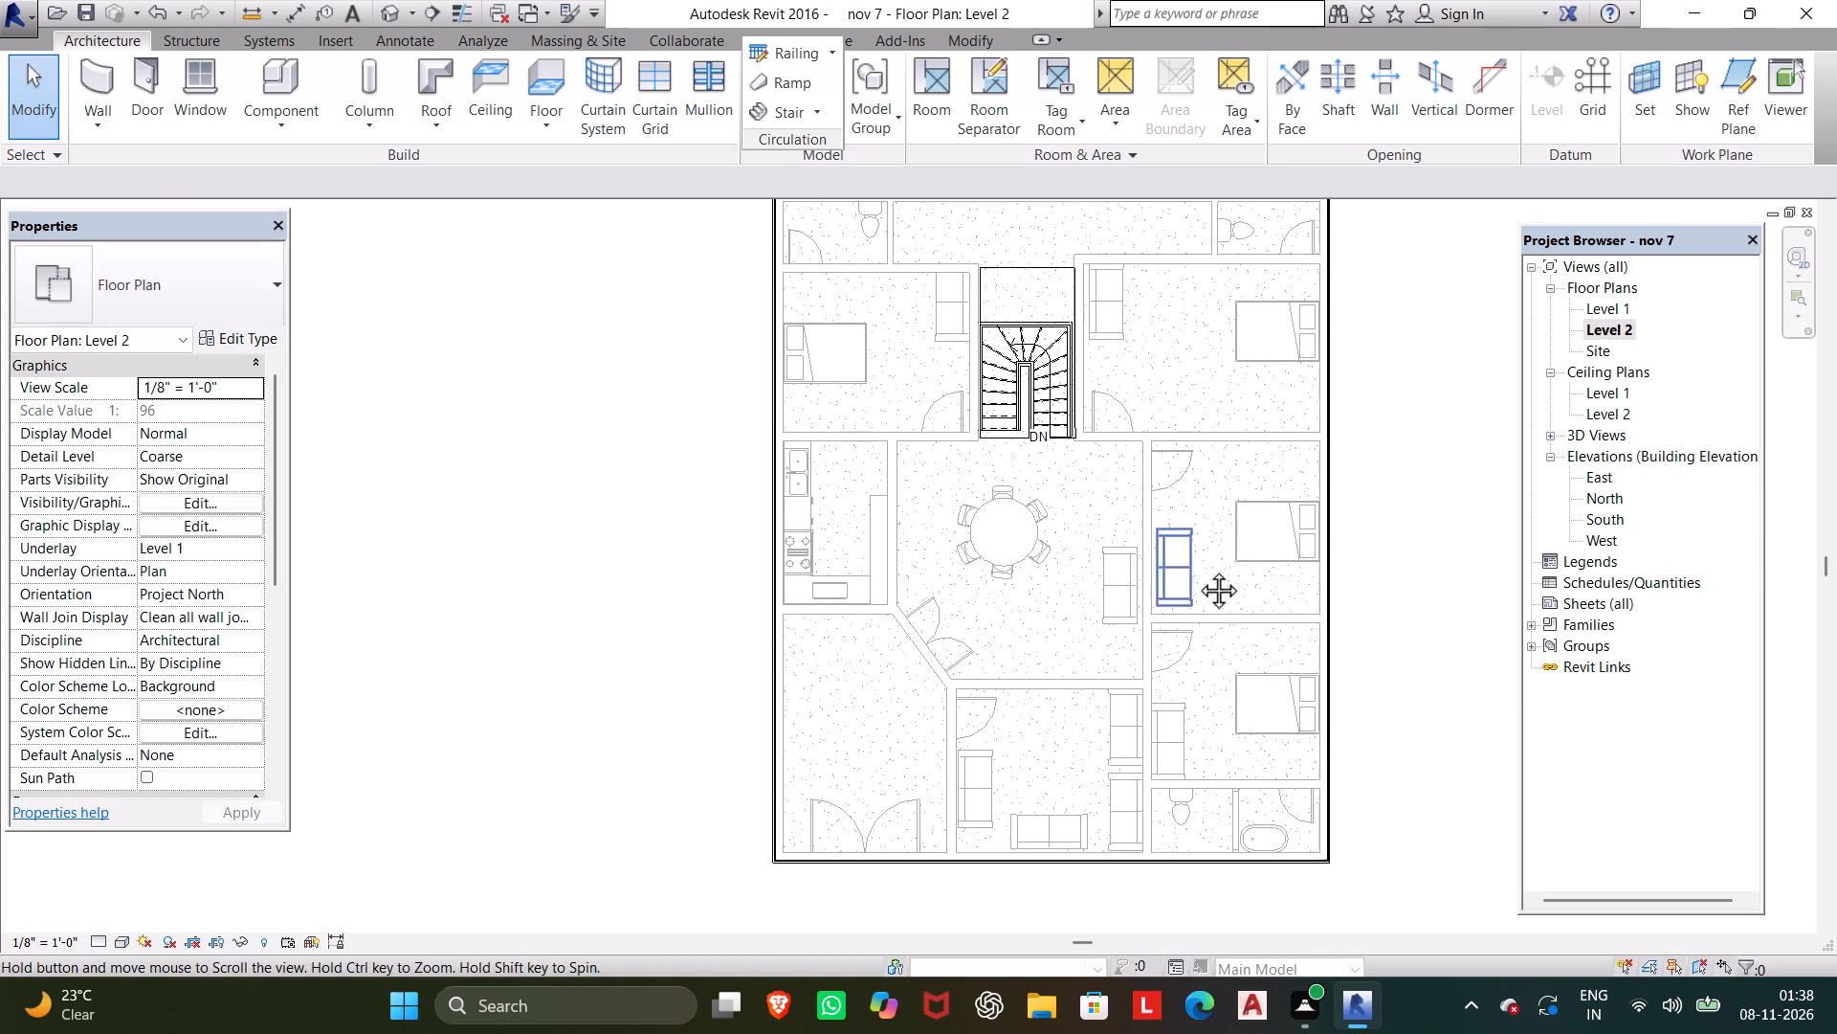
{"action": "middle_click_drag", "start_coordinate": [1197, 569], "coordinate": [1238, 704]}
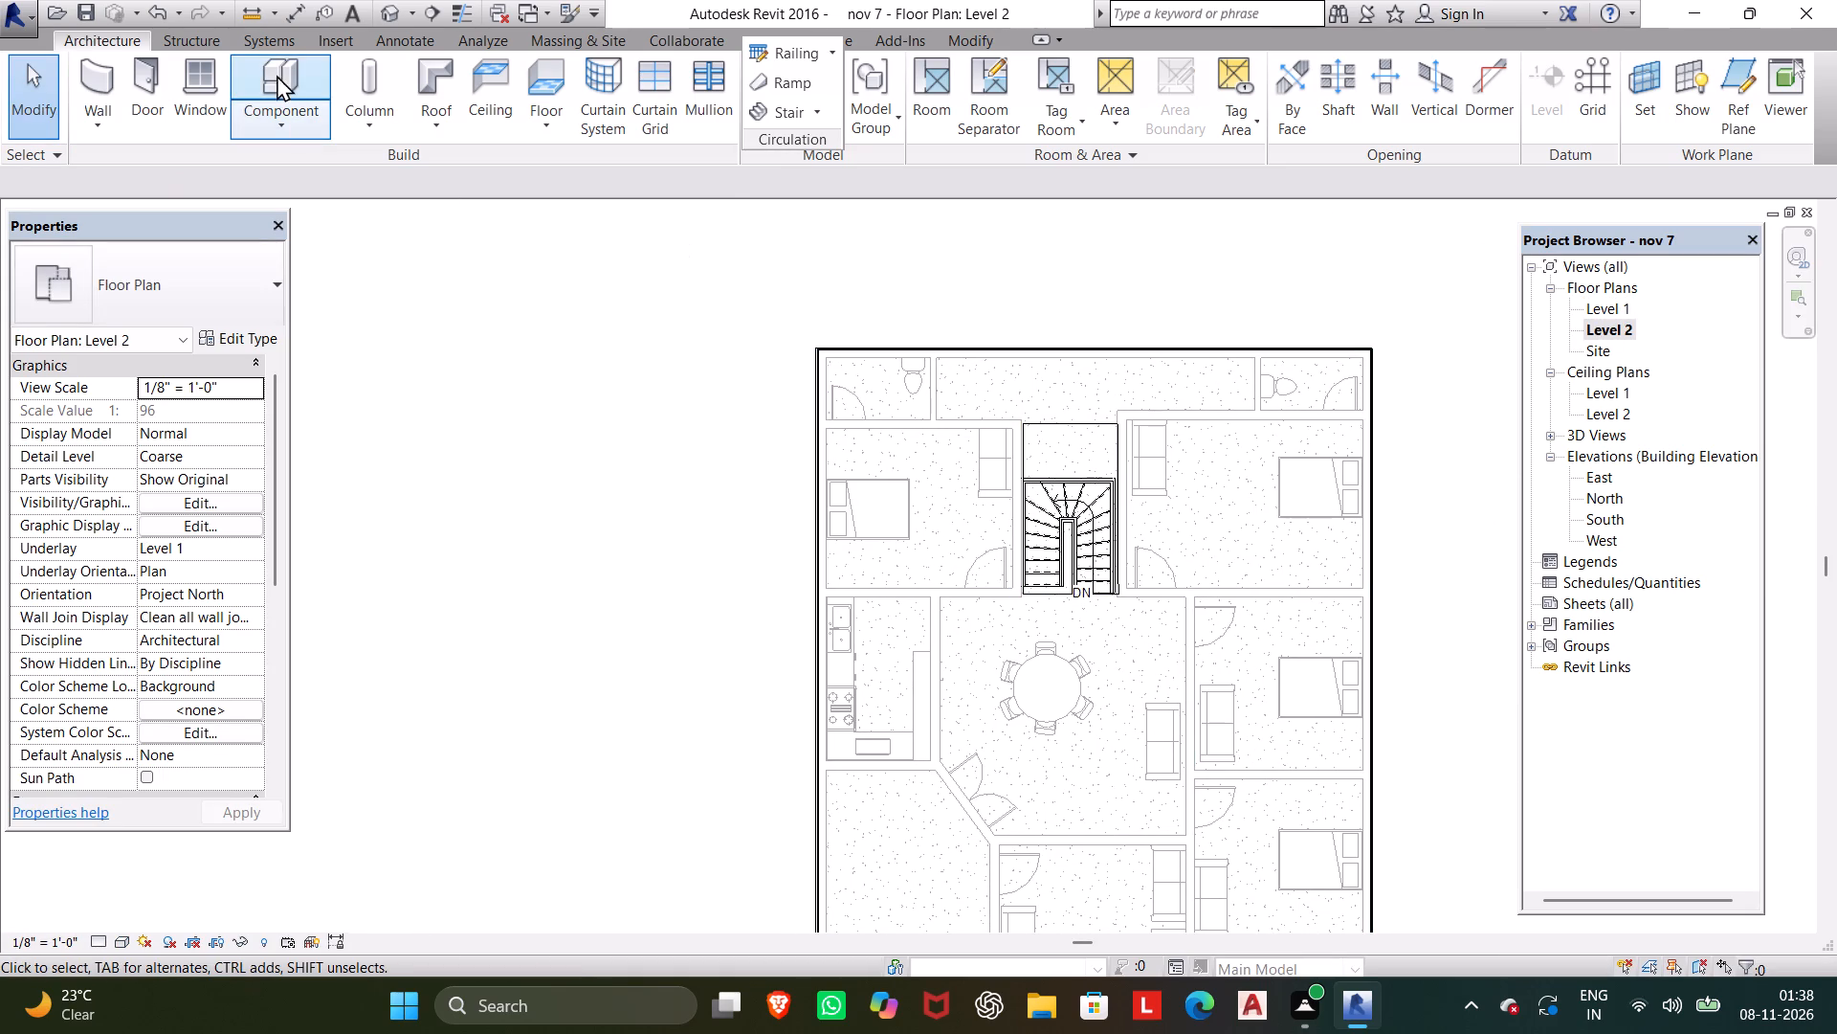
{"action": "left_click", "coordinate": [370, 84]}
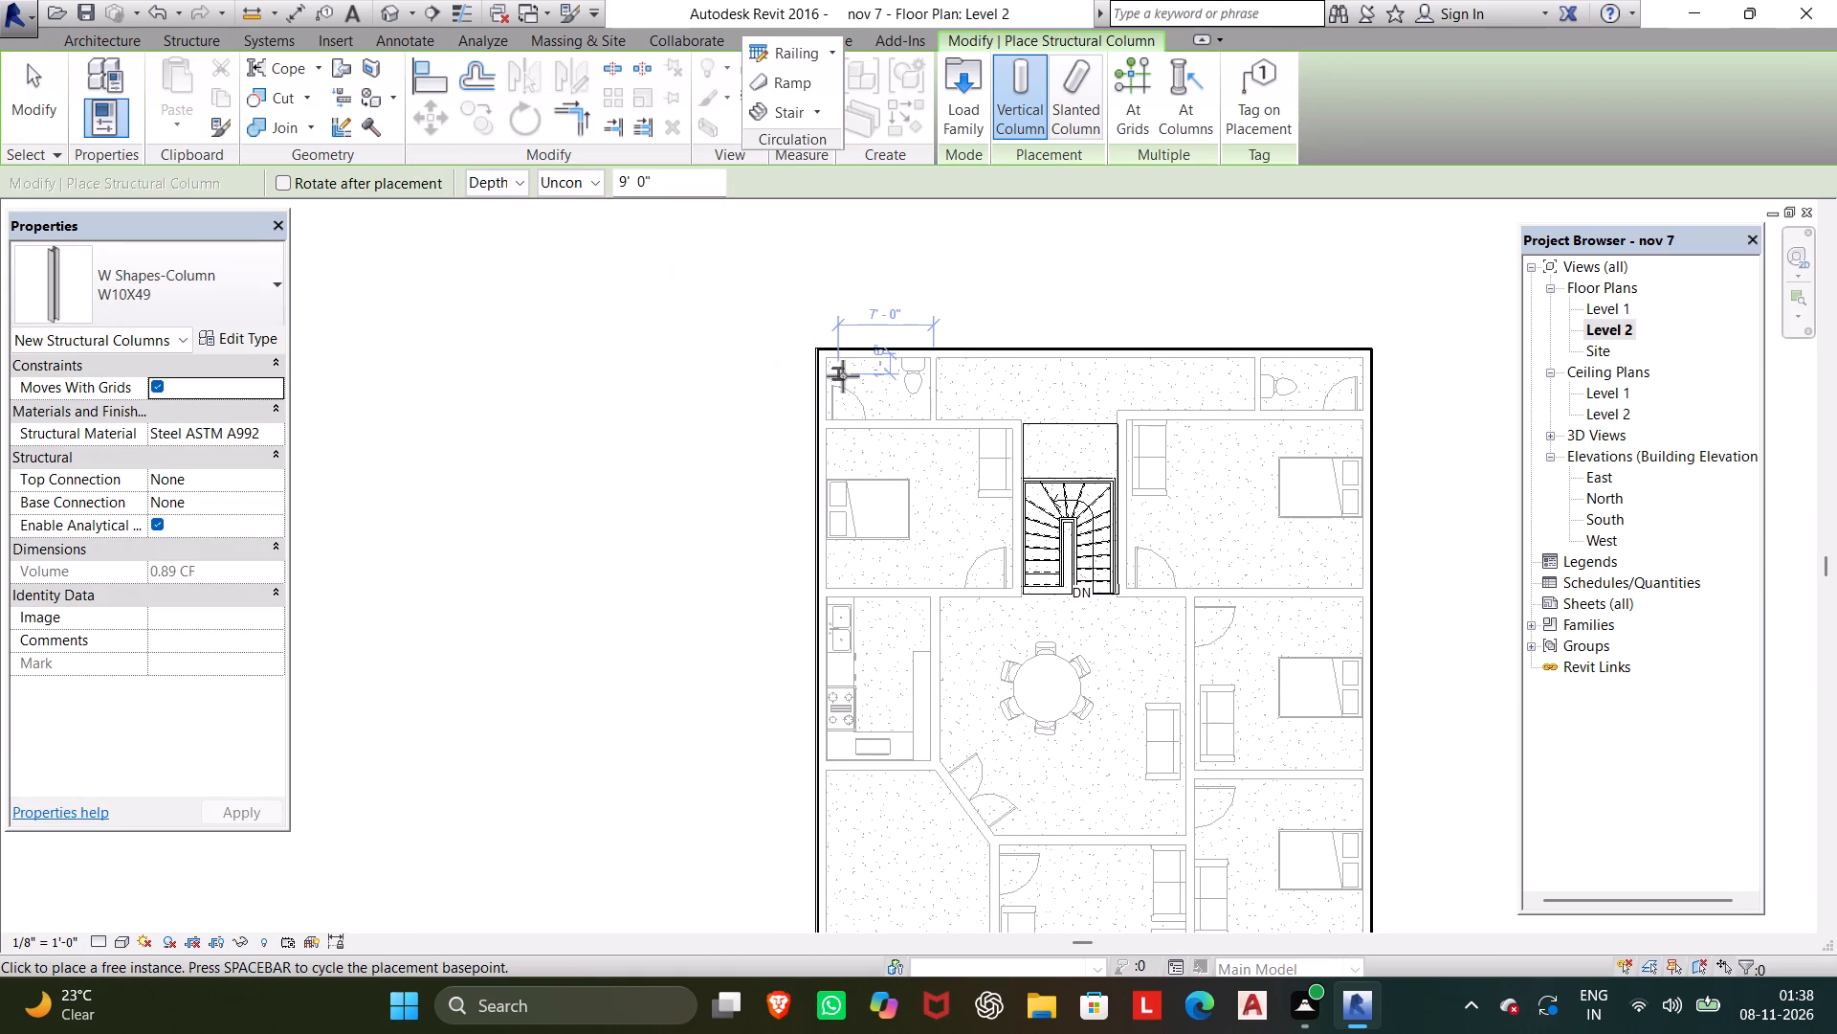
{"action": "scroll", "coordinate": [829, 428], "scroll_direction": "up", "scroll_amount": 5}
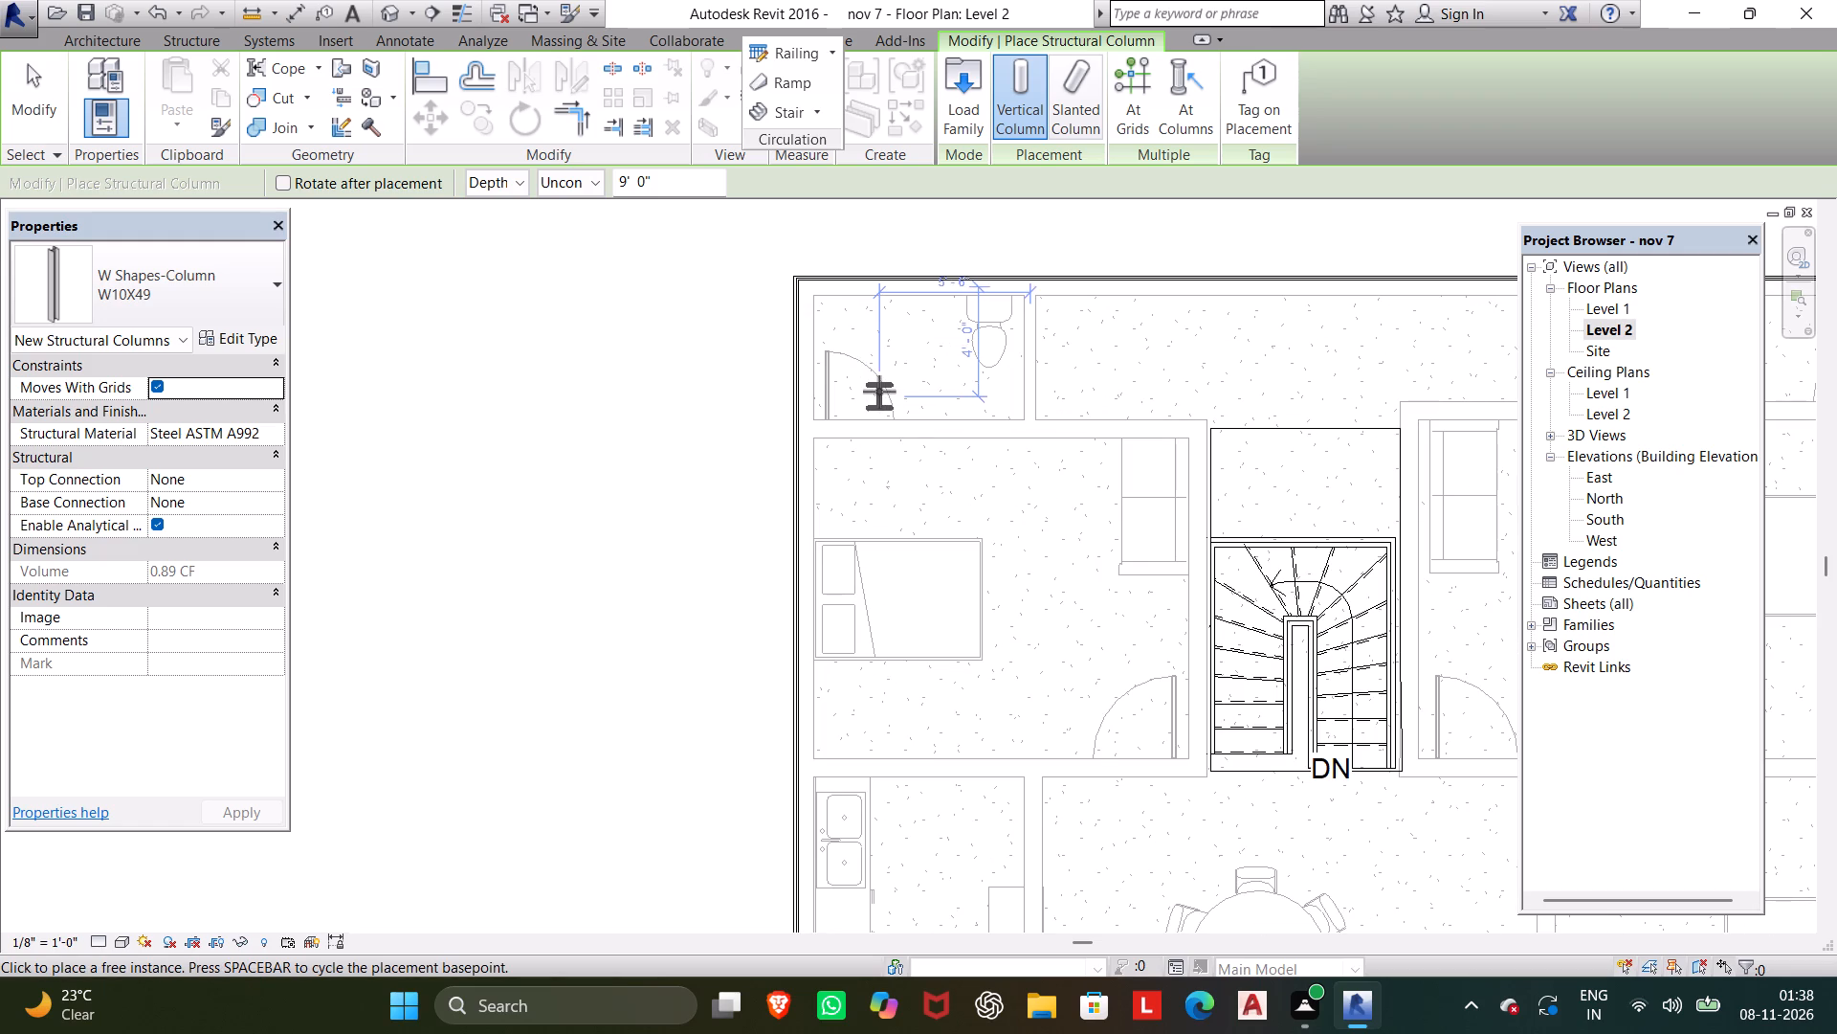
{"action": "type", "text": "v"}
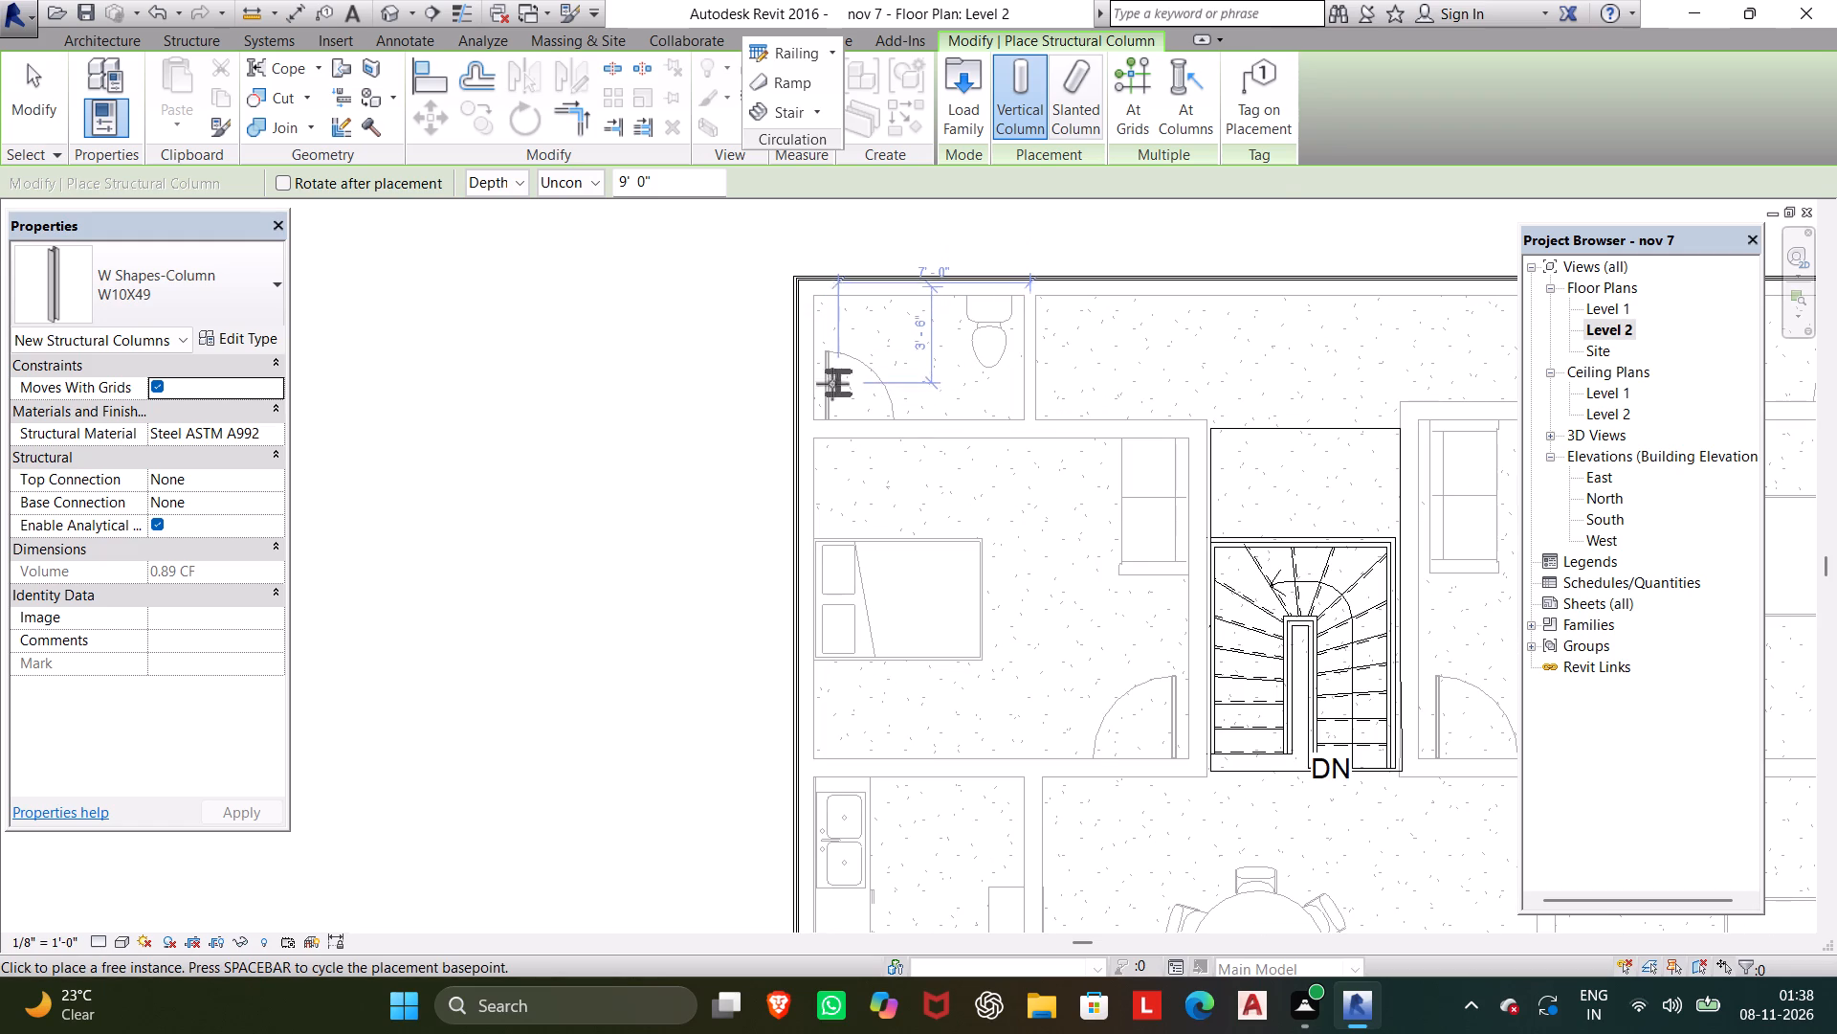
{"action": "key", "text": "space"}
{"action": "left_click", "coordinate": [1345, 145]}
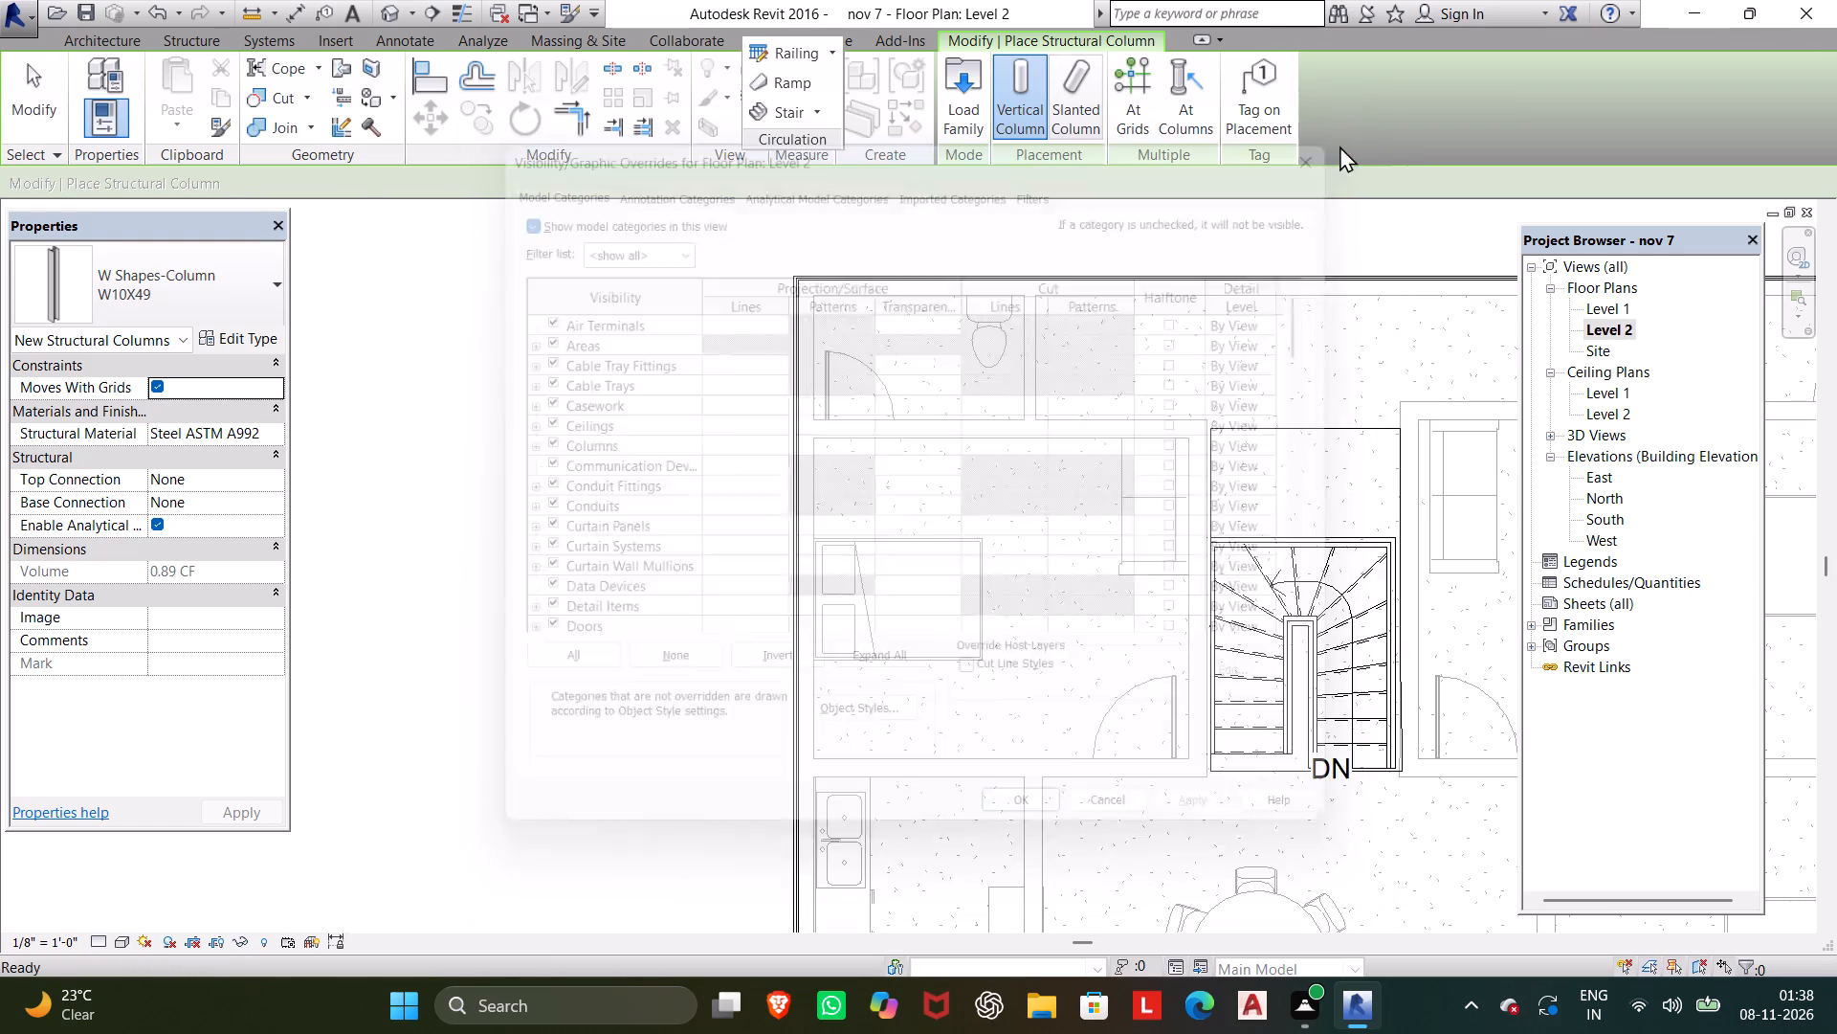
{"action": "key", "text": "space"}
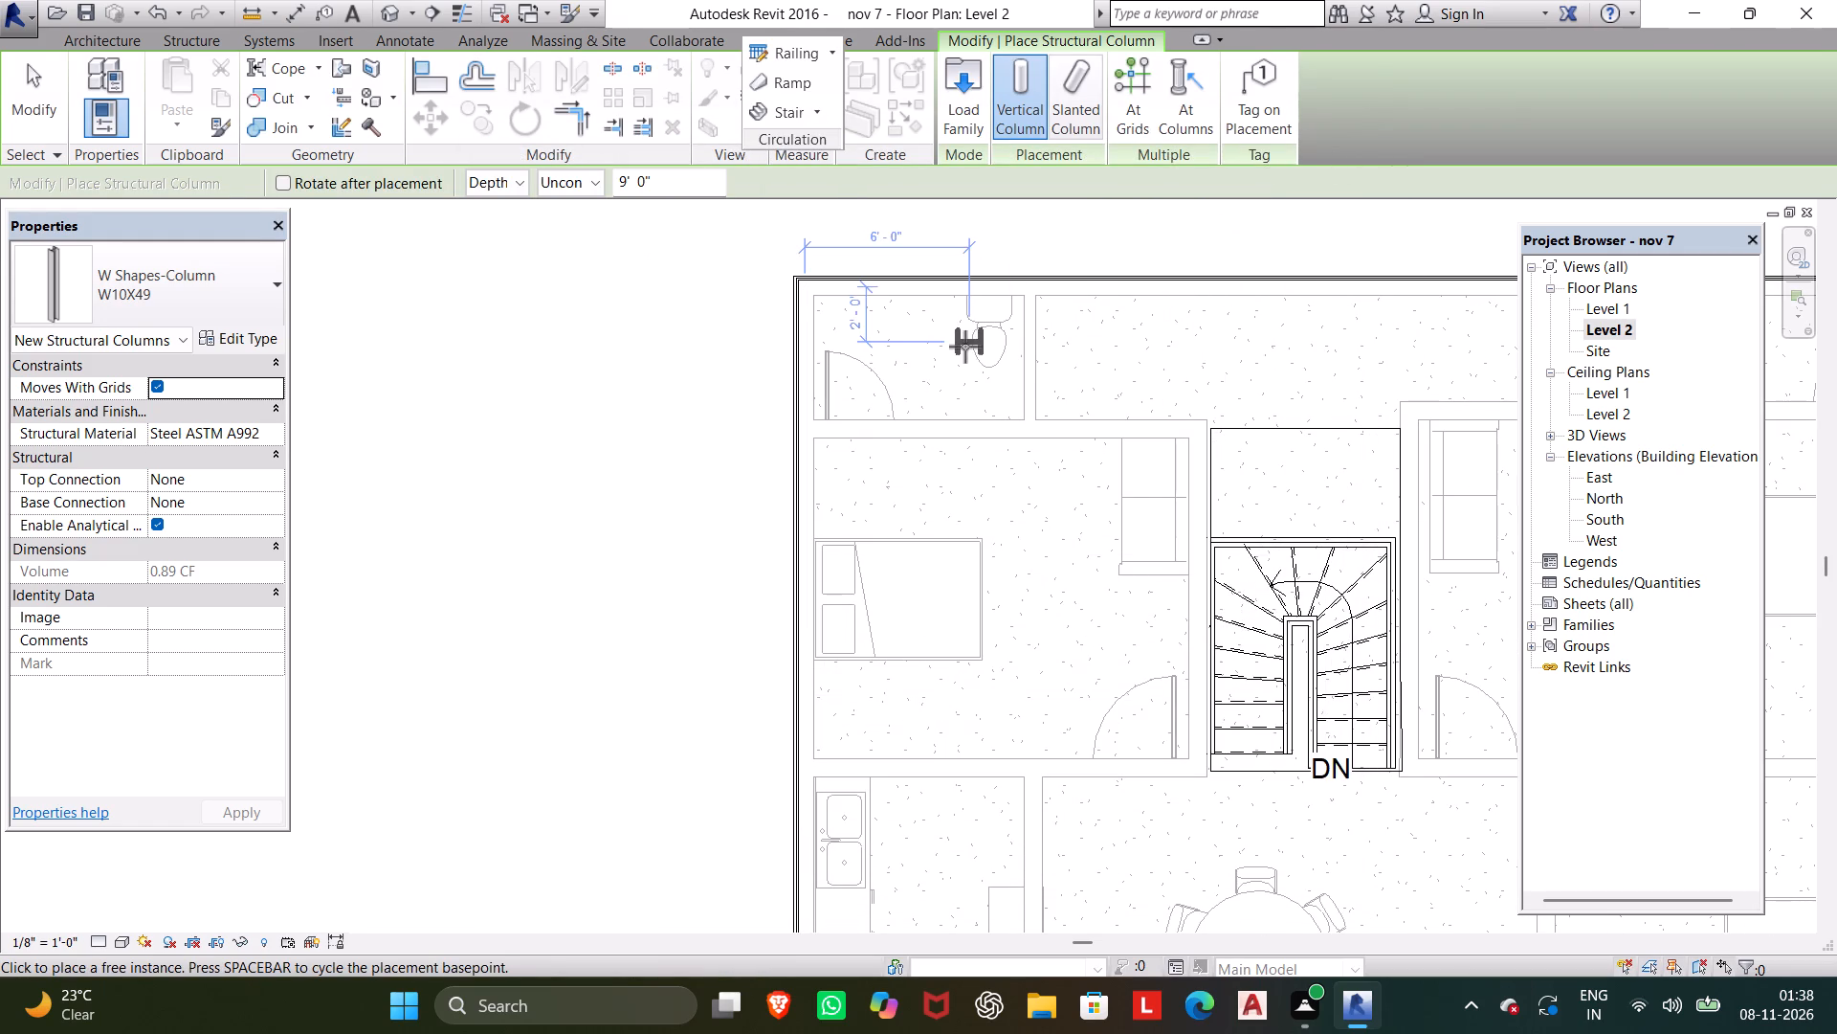
{"action": "scroll", "coordinate": [885, 354], "scroll_direction": "up", "scroll_amount": 5}
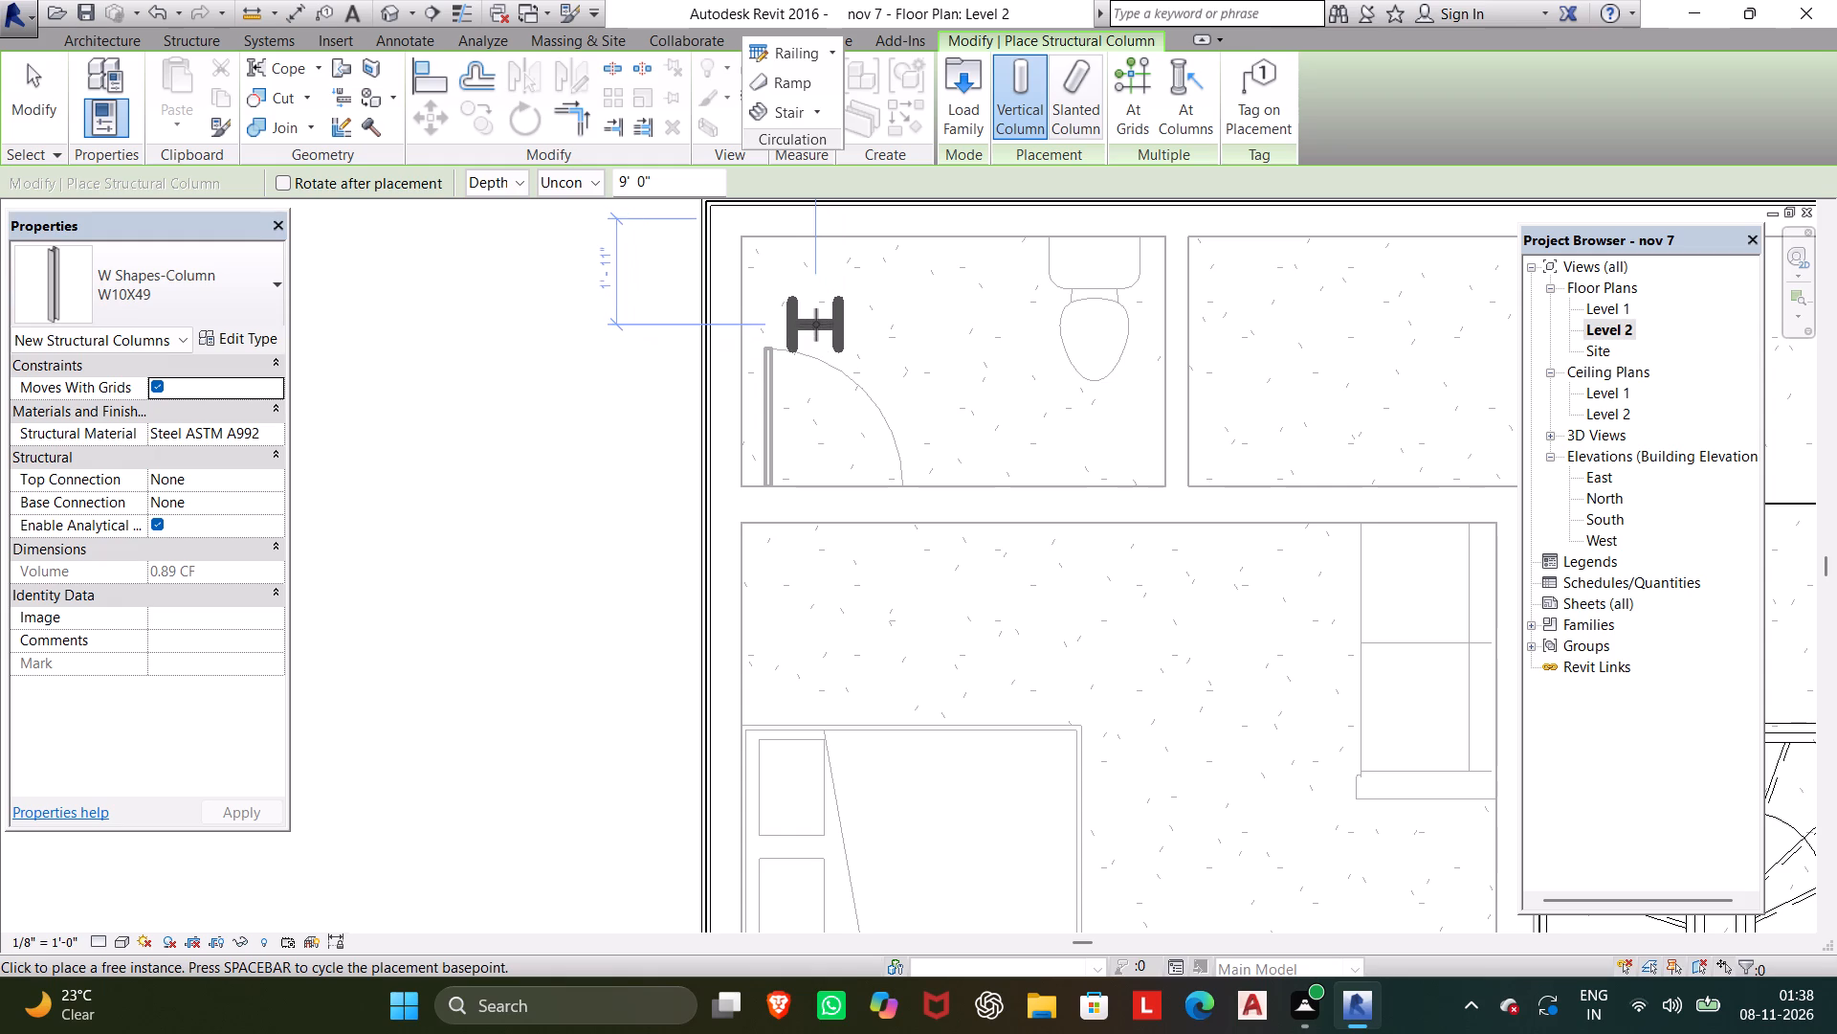
{"action": "left_click", "coordinate": [779, 265]}
Place three more W10X49 structural columns in line along the north wall, ending at the northeast corner.
{"action": "scroll", "coordinate": [837, 325], "scroll_direction": "down", "scroll_amount": 1}
{"action": "middle_click_drag", "start_coordinate": [837, 335], "coordinate": [545, 392]}
{"action": "scroll", "coordinate": [816, 349], "scroll_direction": "down", "scroll_amount": 1}
{"action": "scroll", "coordinate": [929, 423], "scroll_direction": "down", "scroll_amount": 1}
{"action": "middle_click_drag", "start_coordinate": [918, 427], "coordinate": [555, 461]}
{"action": "scroll", "coordinate": [769, 447], "scroll_direction": "down", "scroll_amount": 2}
{"action": "middle_click_drag", "start_coordinate": [744, 461], "coordinate": [725, 466]}
{"action": "scroll", "coordinate": [684, 468], "scroll_direction": "down", "scroll_amount": 2}
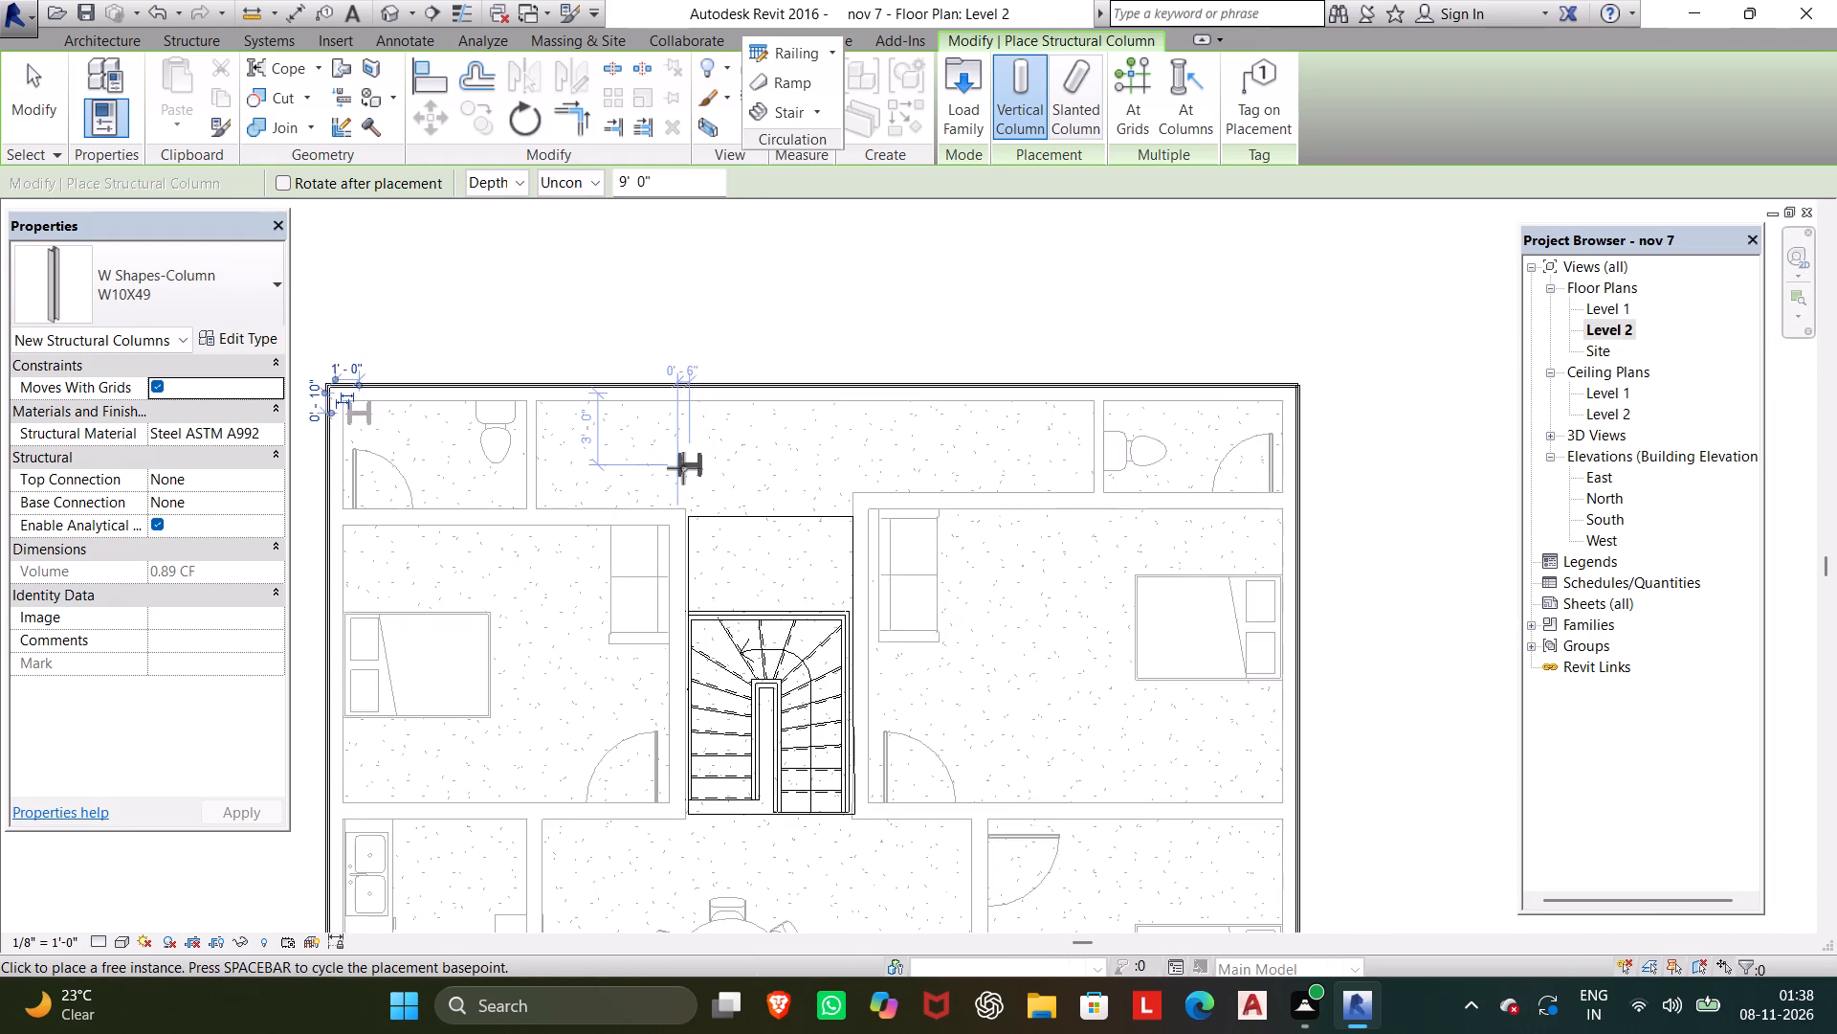
{"action": "left_click", "coordinate": [682, 417]}
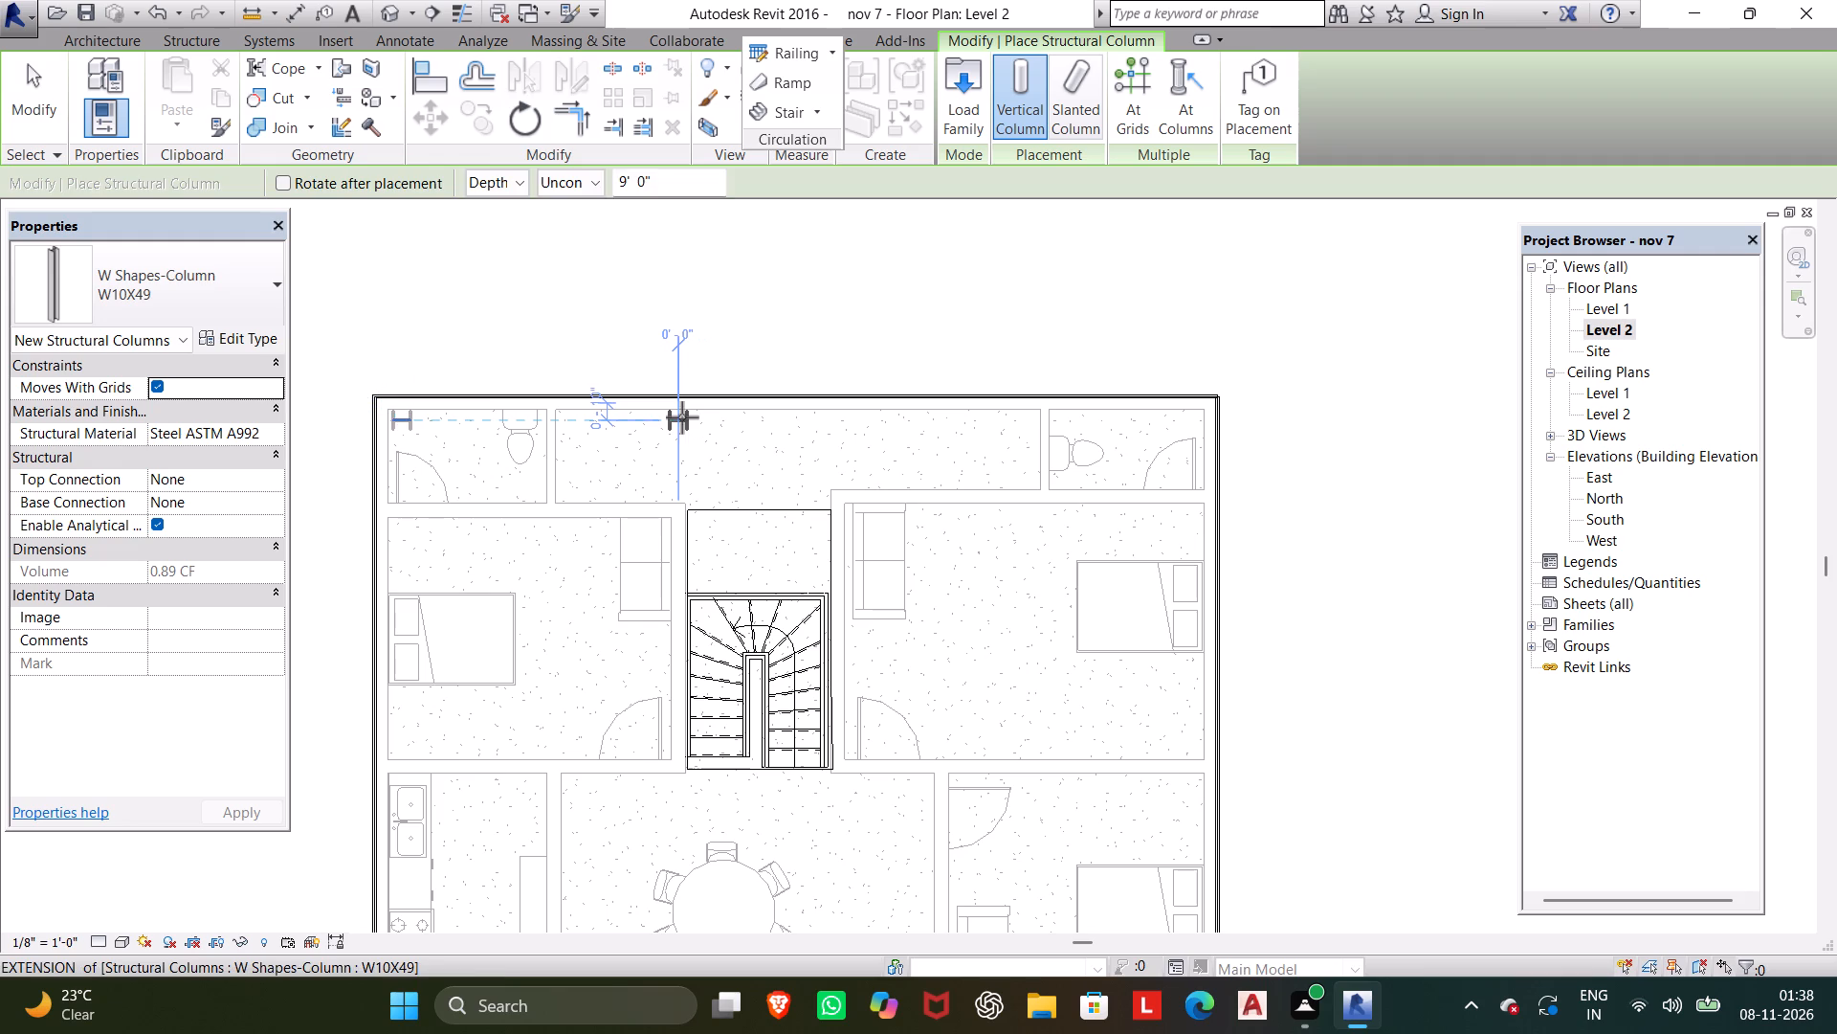
{"action": "left_click", "coordinate": [968, 421]}
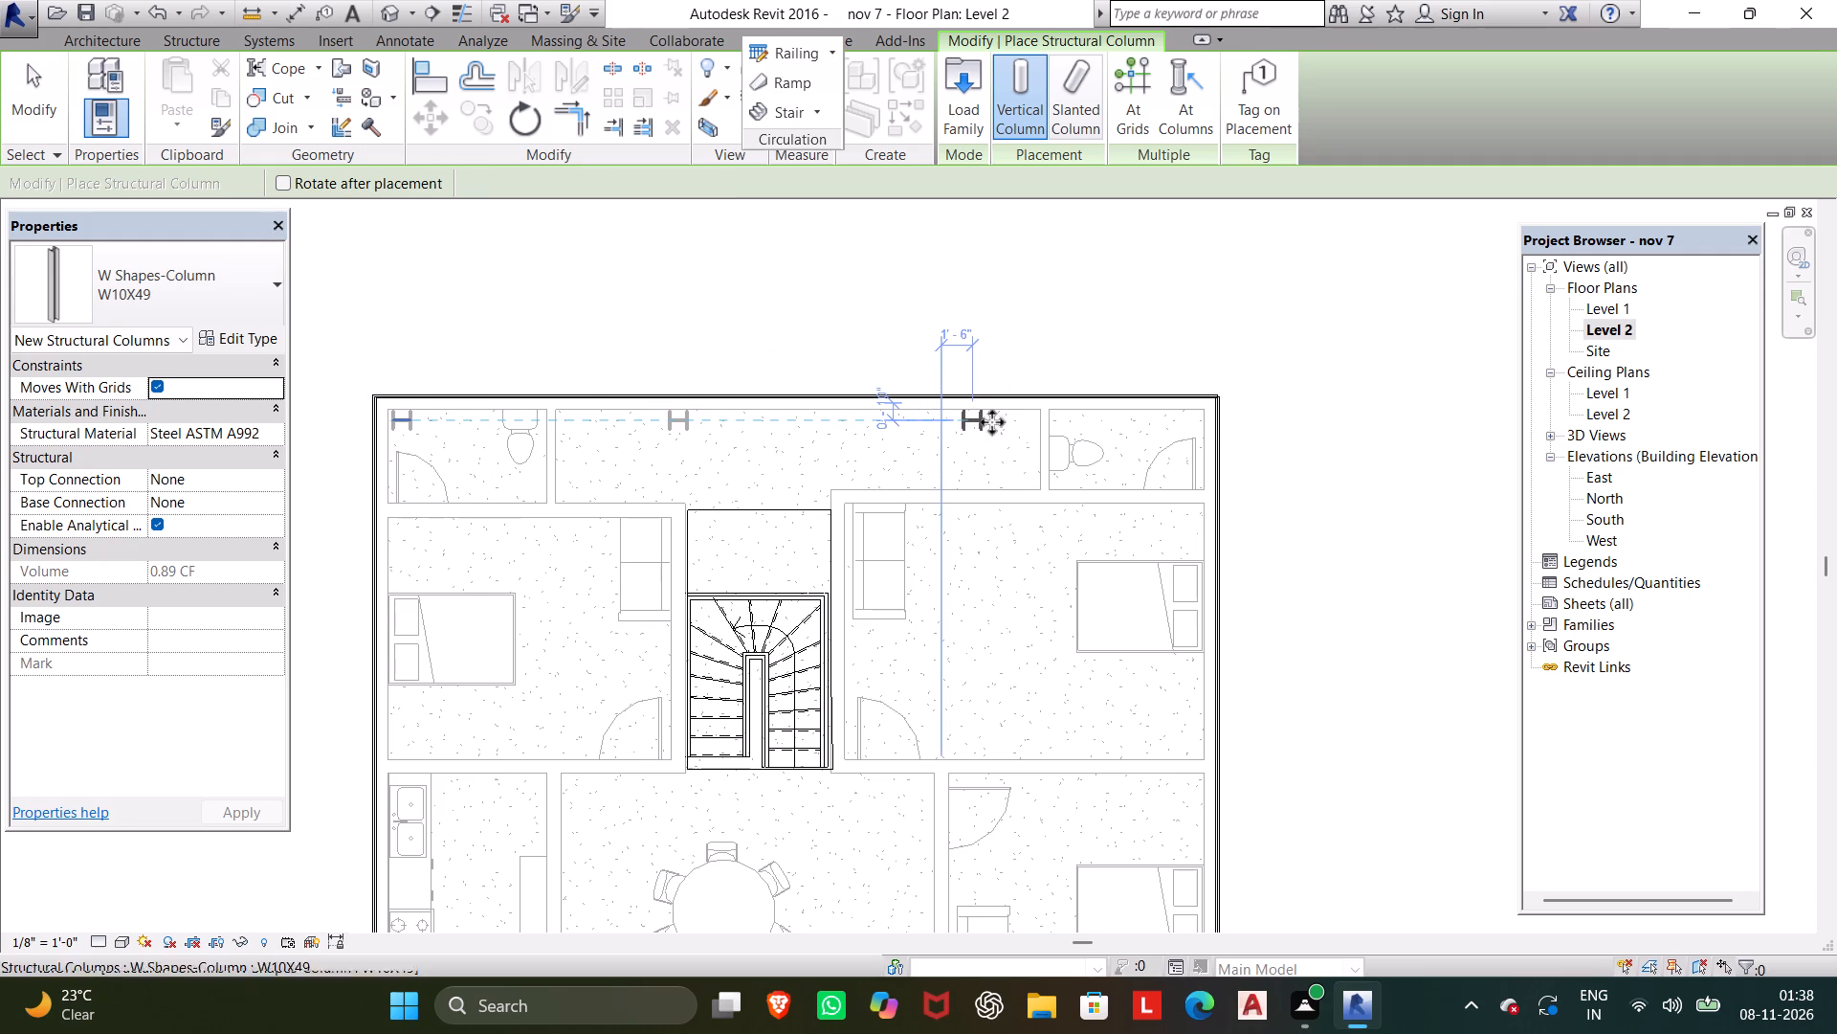
{"action": "left_click", "coordinate": [1201, 424]}
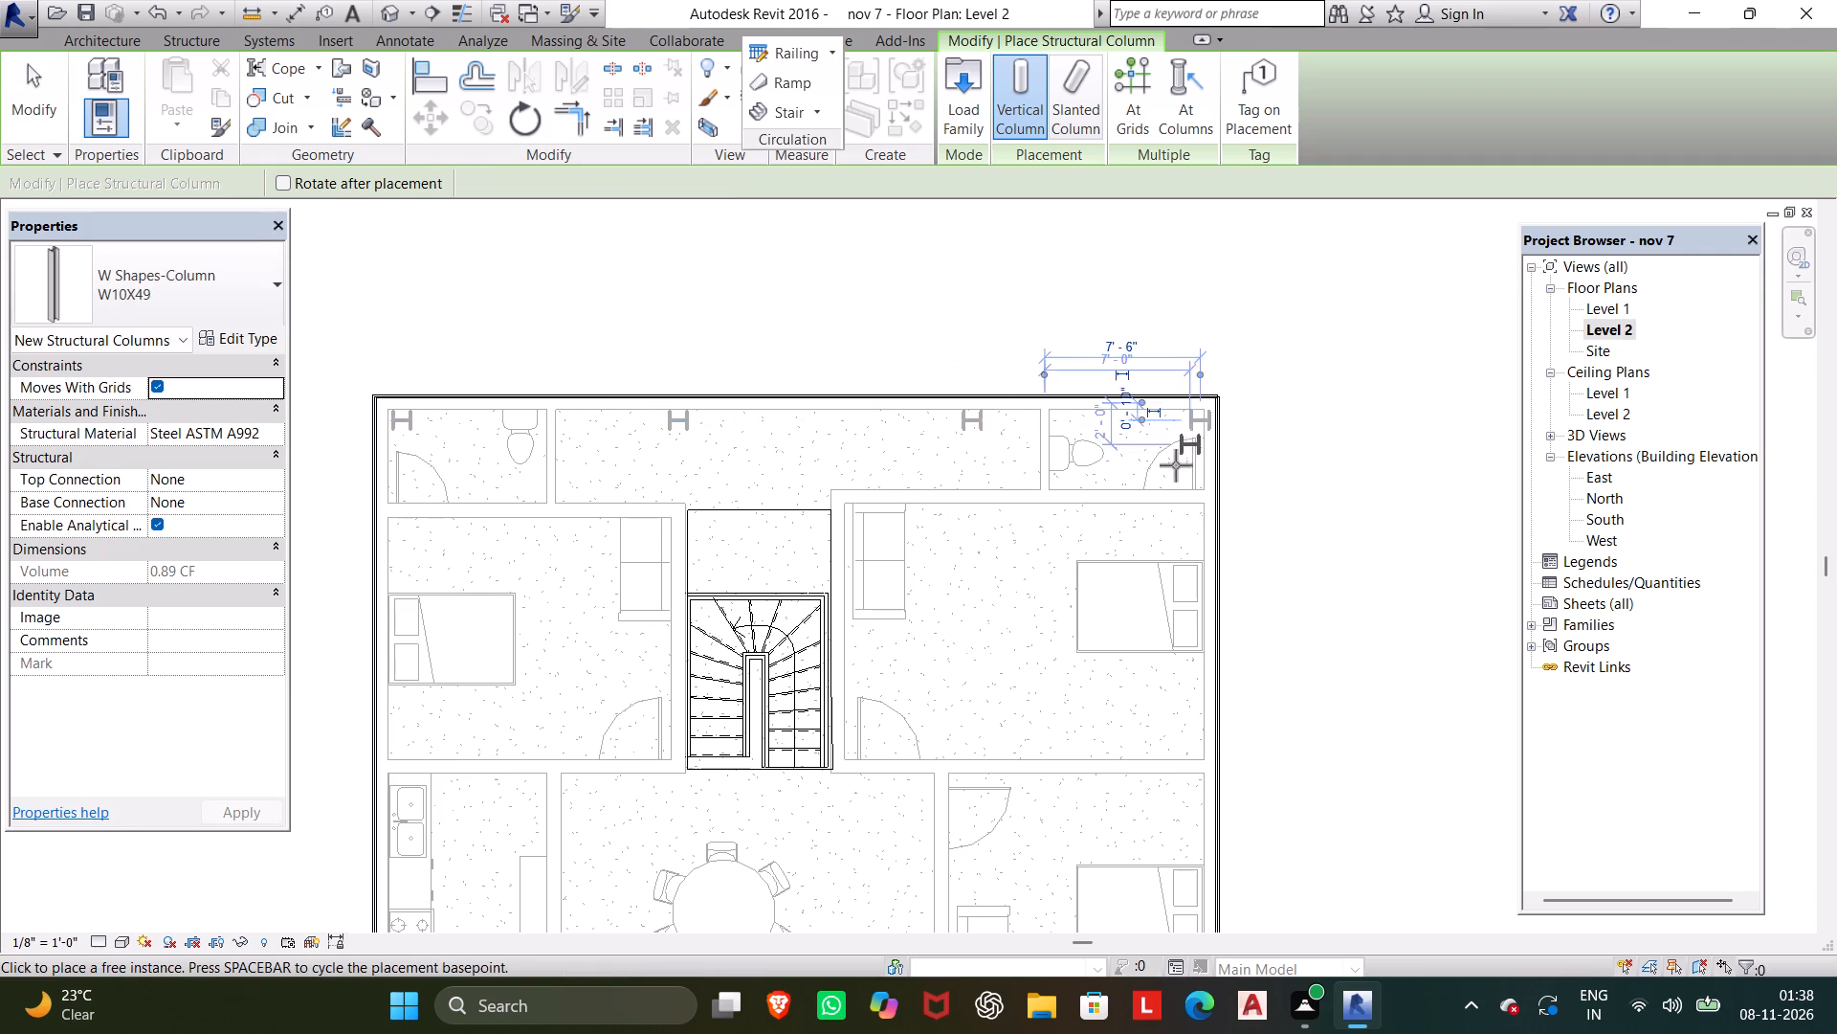
Place four W10X49 structural columns along the inside of the south wall, from the southwest corner to the southeast corner.
{"action": "scroll", "coordinate": [1170, 467], "scroll_direction": "down", "scroll_amount": 1}
{"action": "middle_click_drag", "start_coordinate": [1169, 467], "coordinate": [1189, 270]}
{"action": "scroll", "coordinate": [922, 492], "scroll_direction": "down", "scroll_amount": 1}
{"action": "middle_click_drag", "start_coordinate": [925, 461], "coordinate": [1014, 363]}
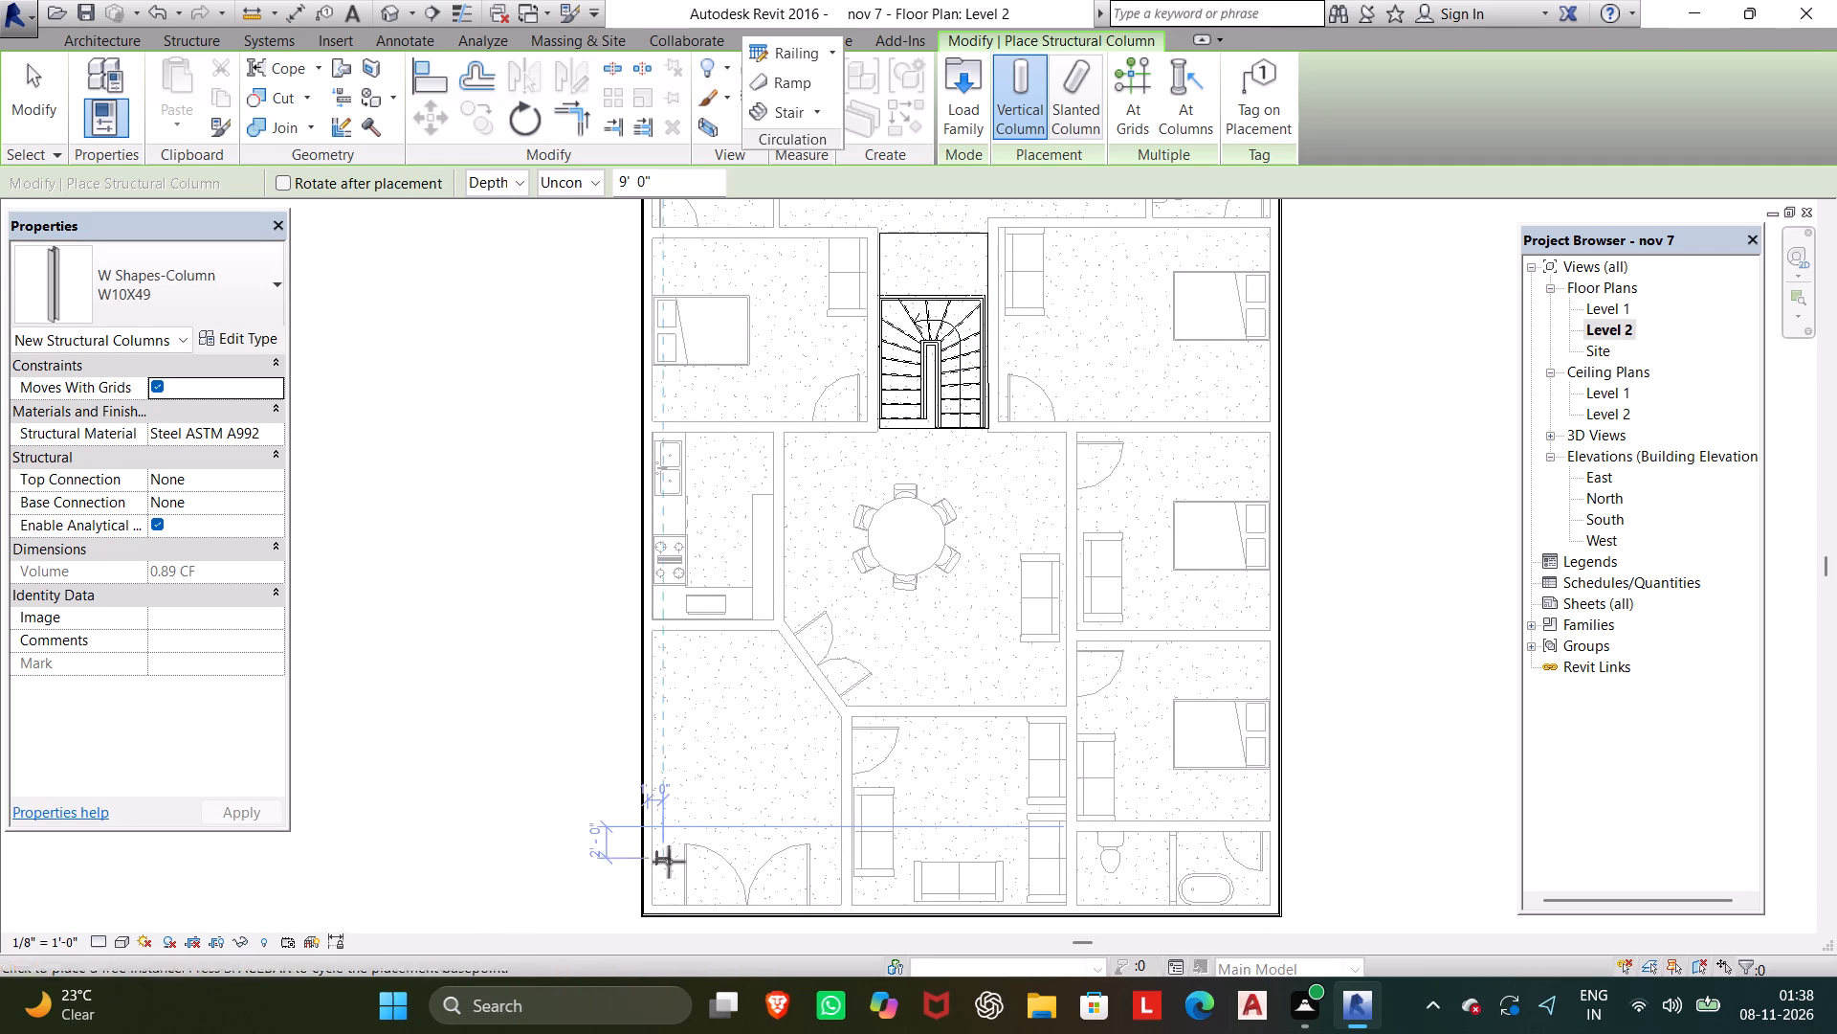
{"action": "left_click_drag", "start_coordinate": [658, 896], "coordinate": [667, 893]}
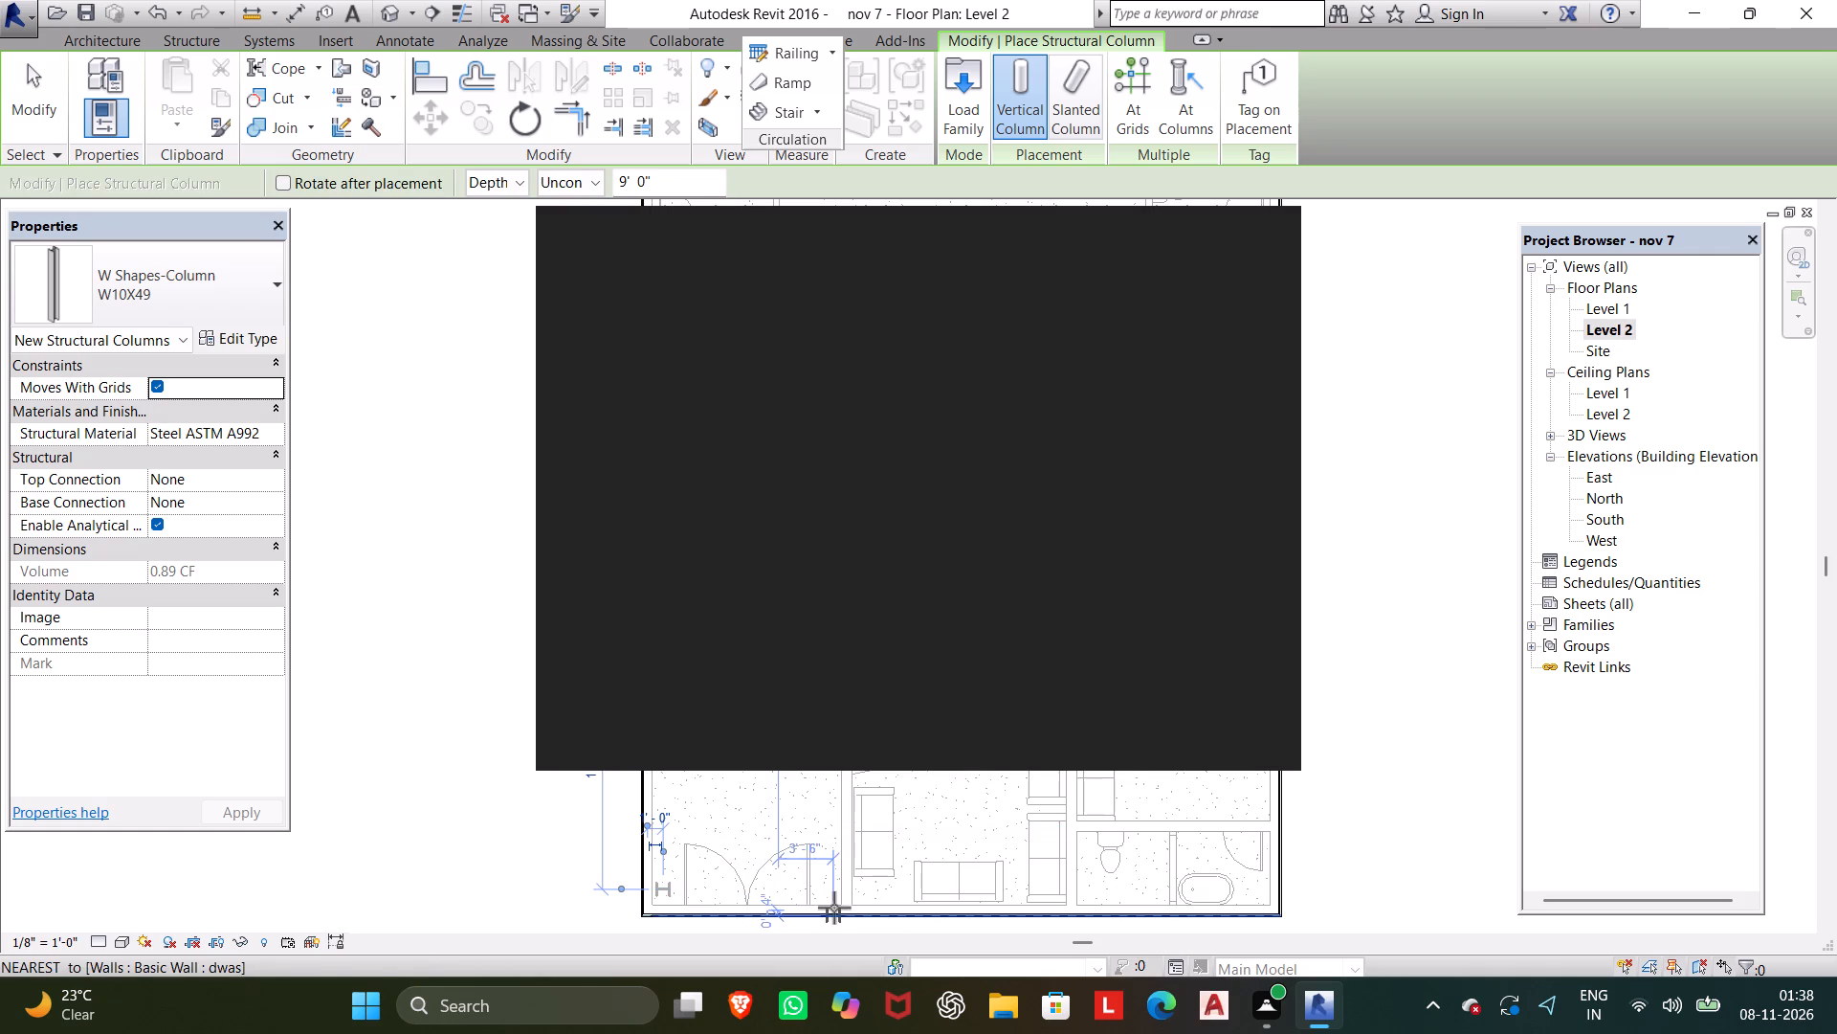
{"action": "left_click", "coordinate": [835, 897]}
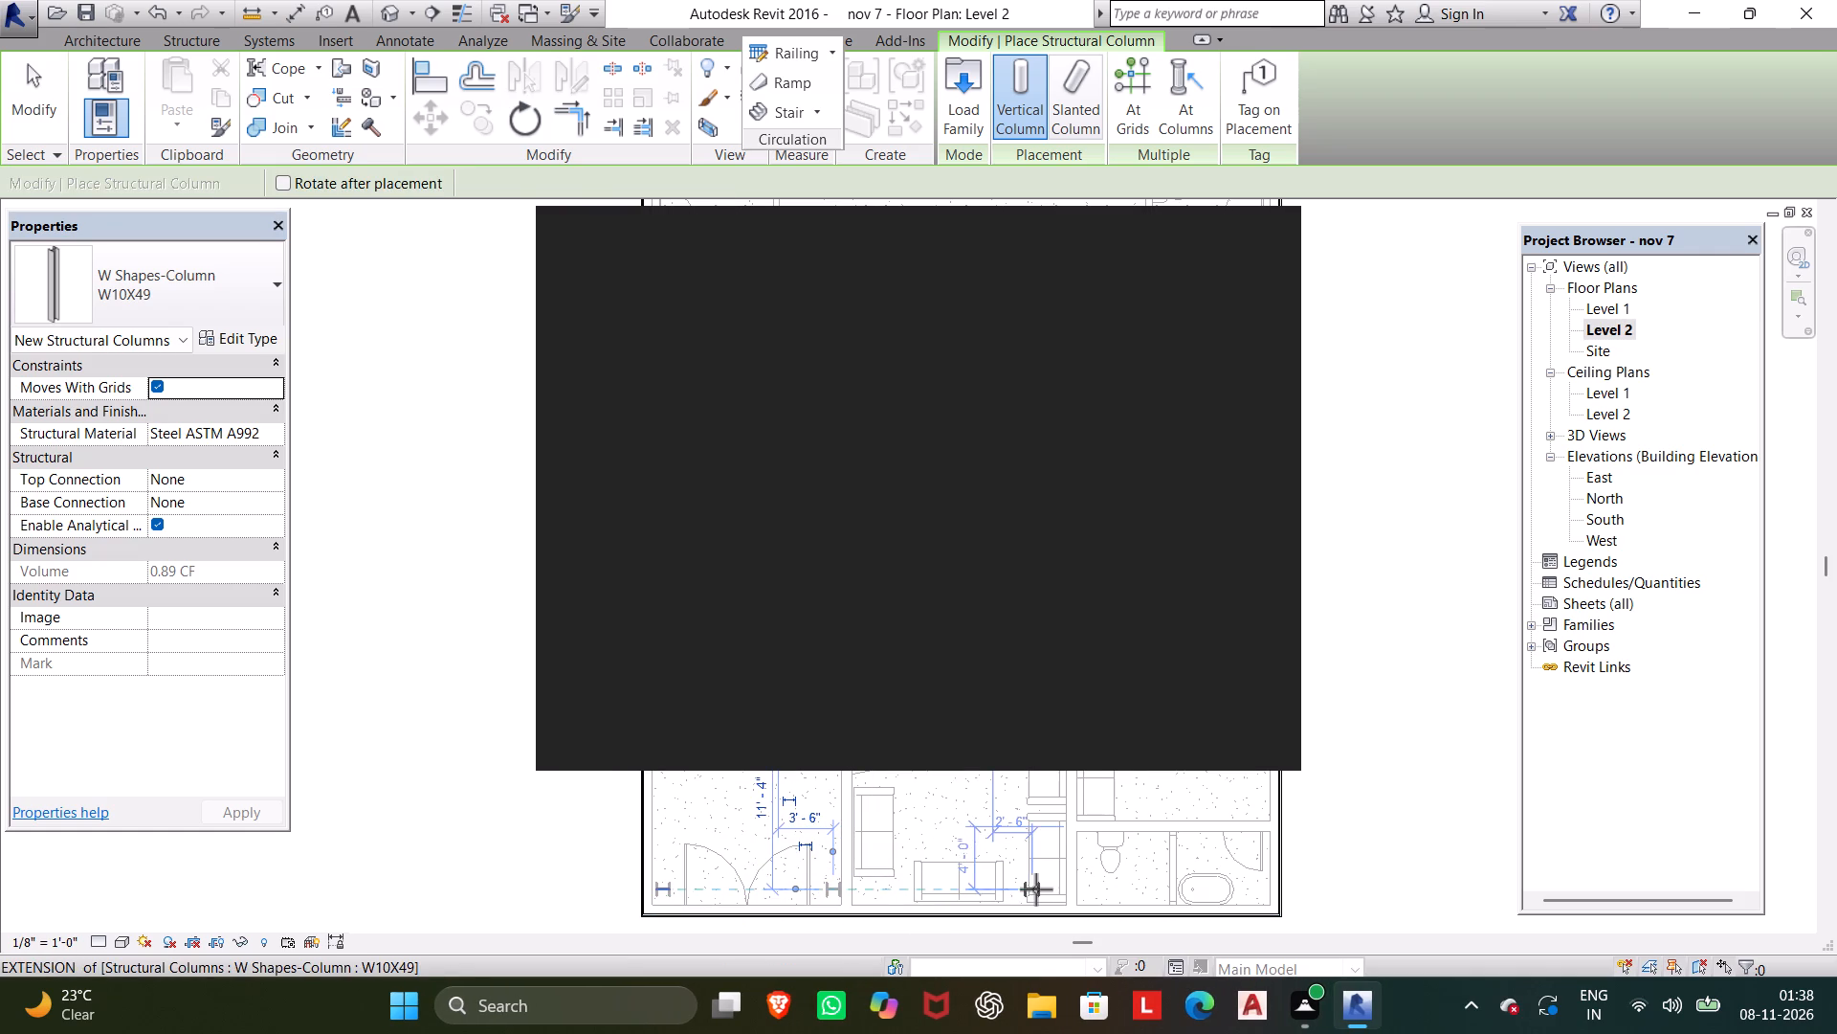
{"action": "left_click", "coordinate": [1040, 889]}
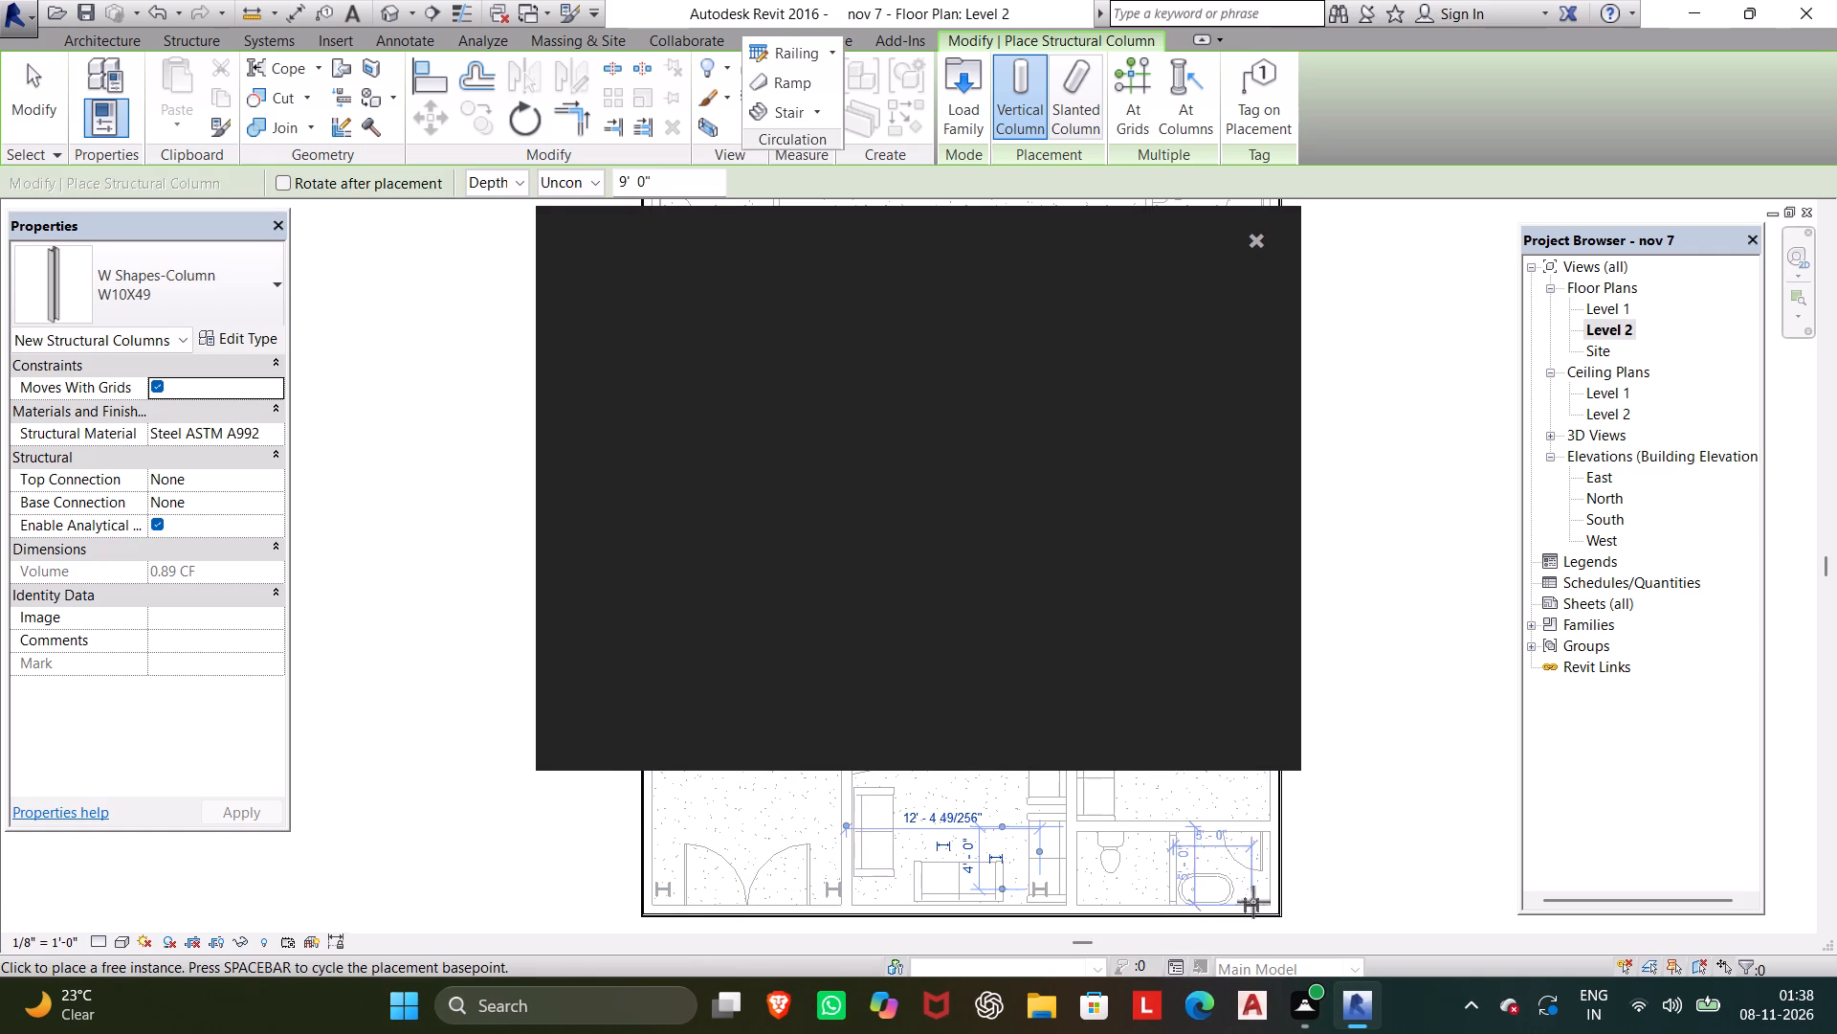
{"action": "left_click", "coordinate": [1258, 901]}
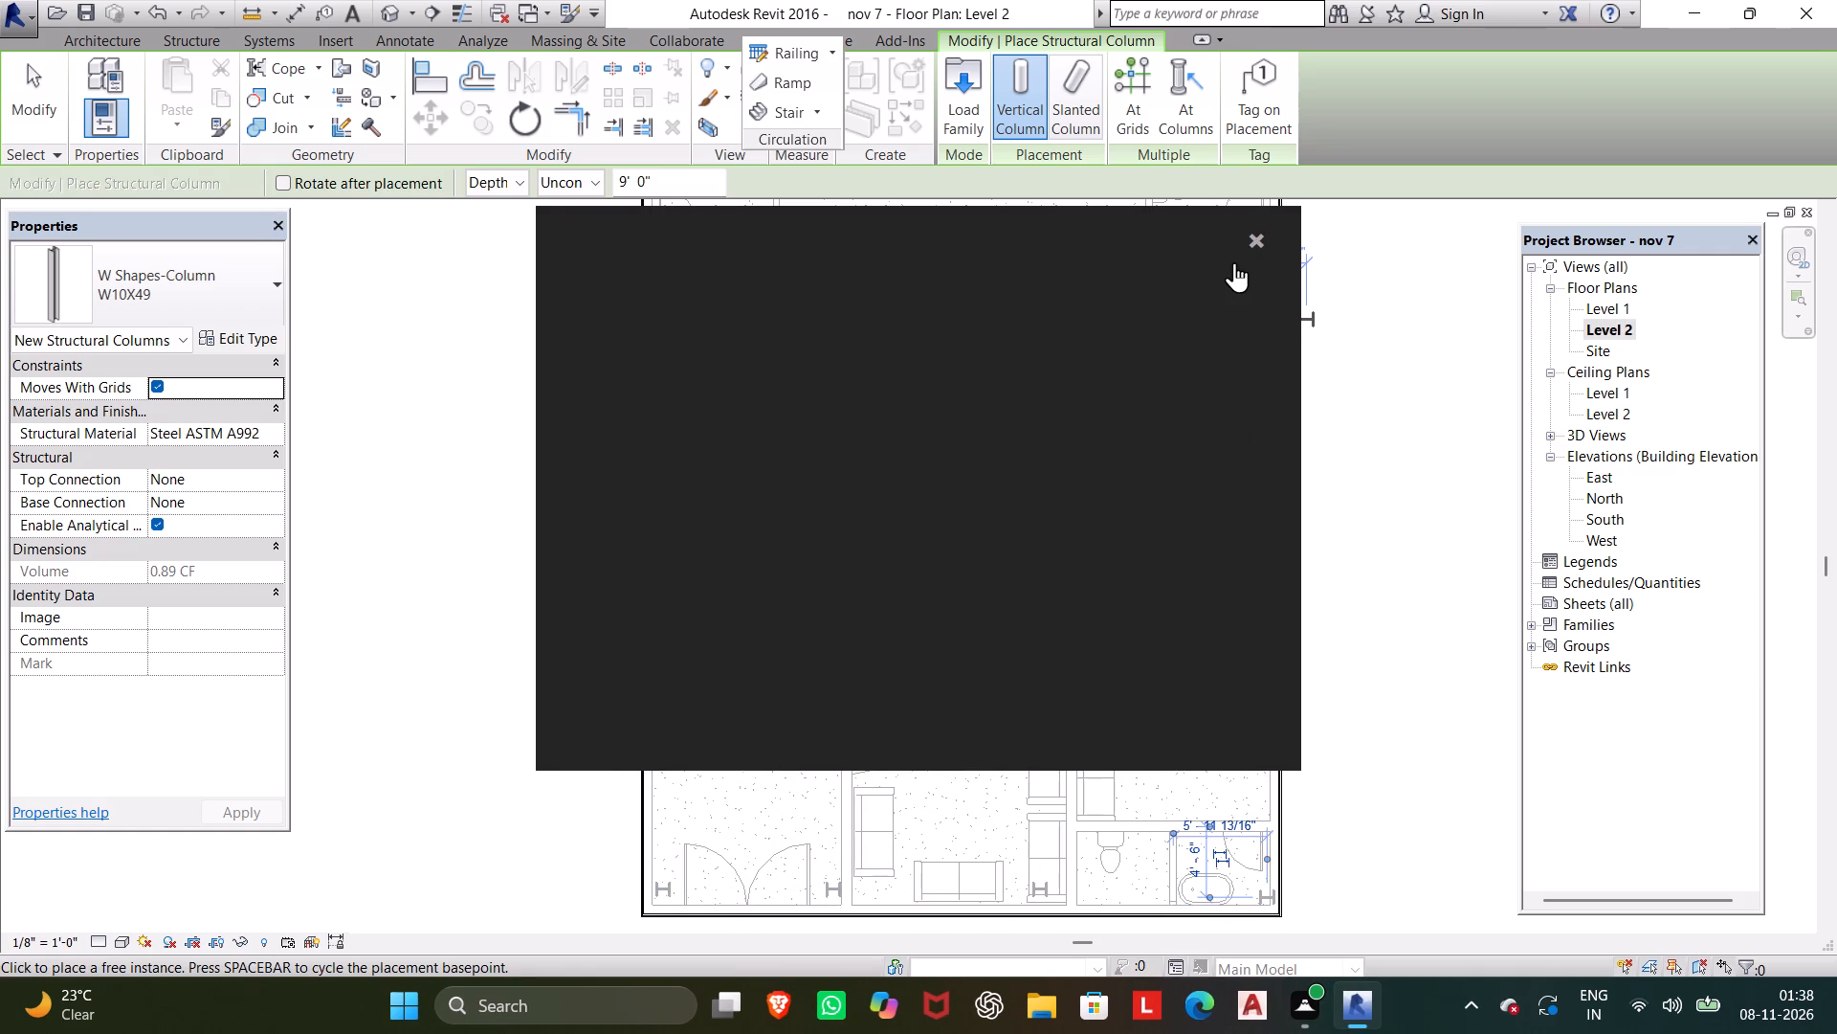
{"action": "left_click", "coordinate": [1257, 247]}
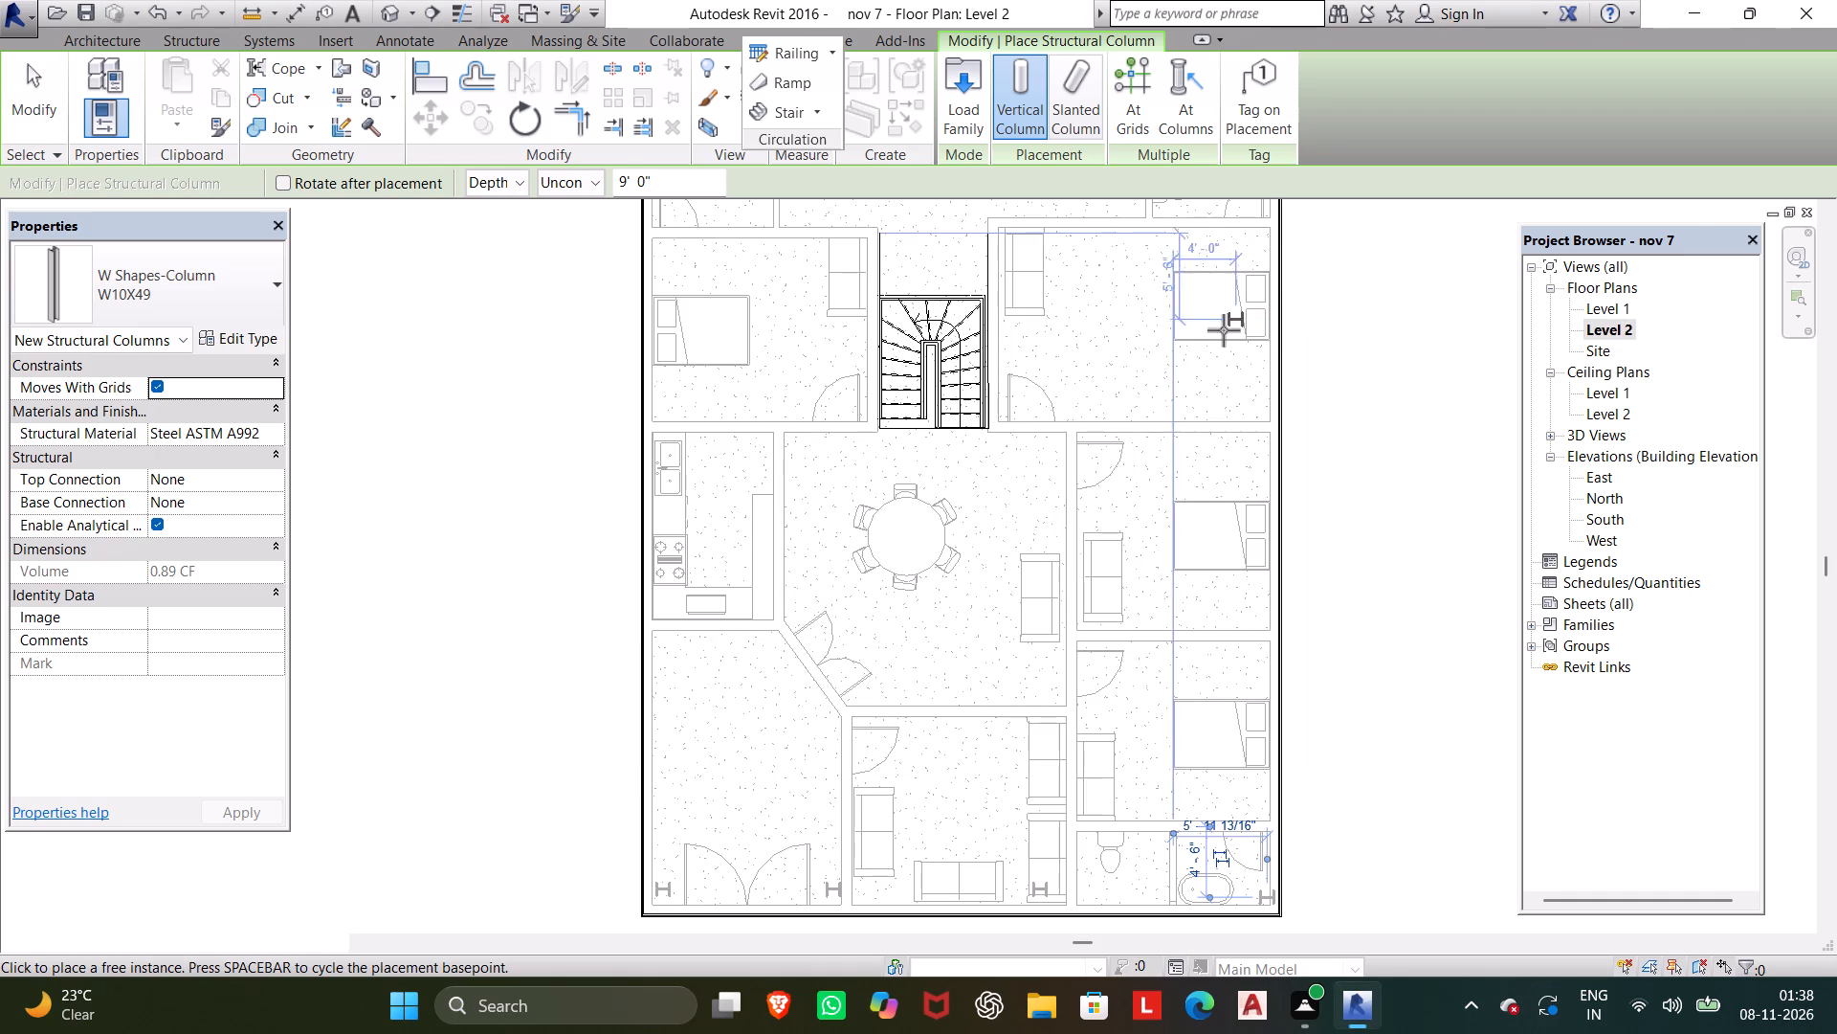
Place W10X49 columns about 6'-6" south of the kitchen's north wall and 5'-6" south of the middle east bedroom's north wall, beside the outer walls.
{"action": "left_click", "coordinate": [670, 532]}
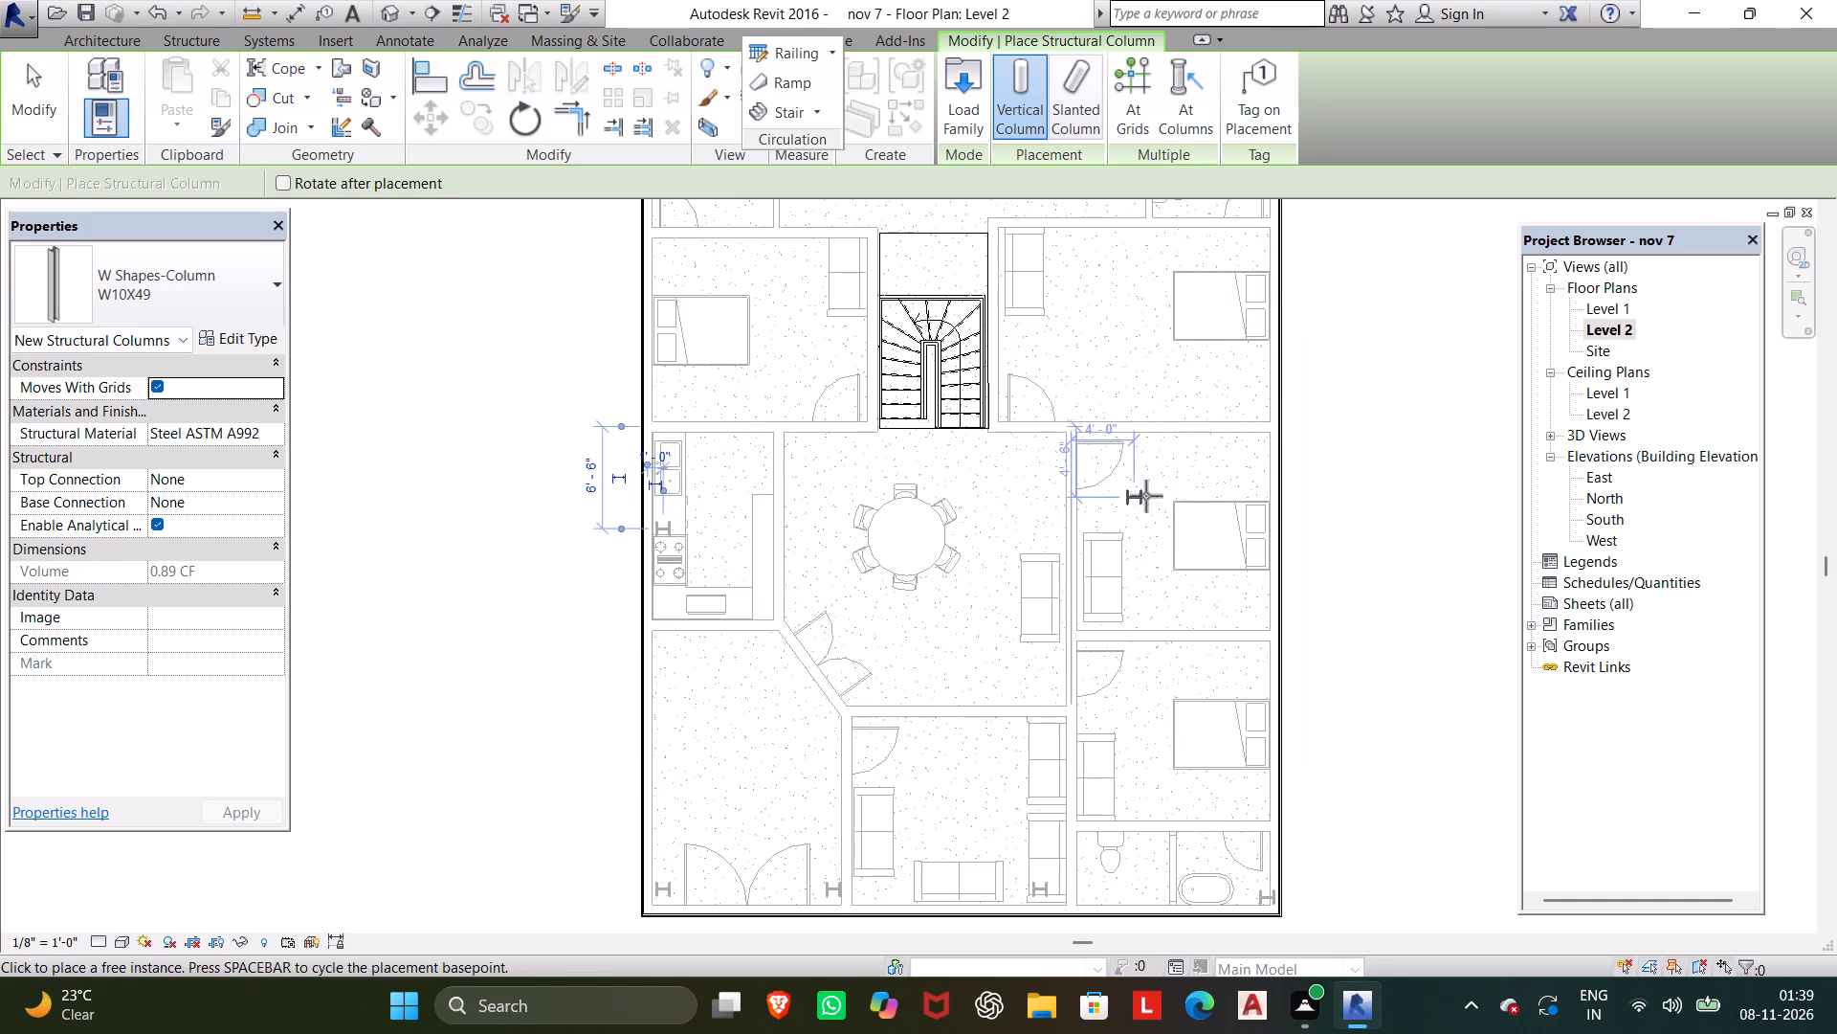
{"action": "left_click", "coordinate": [1254, 513]}
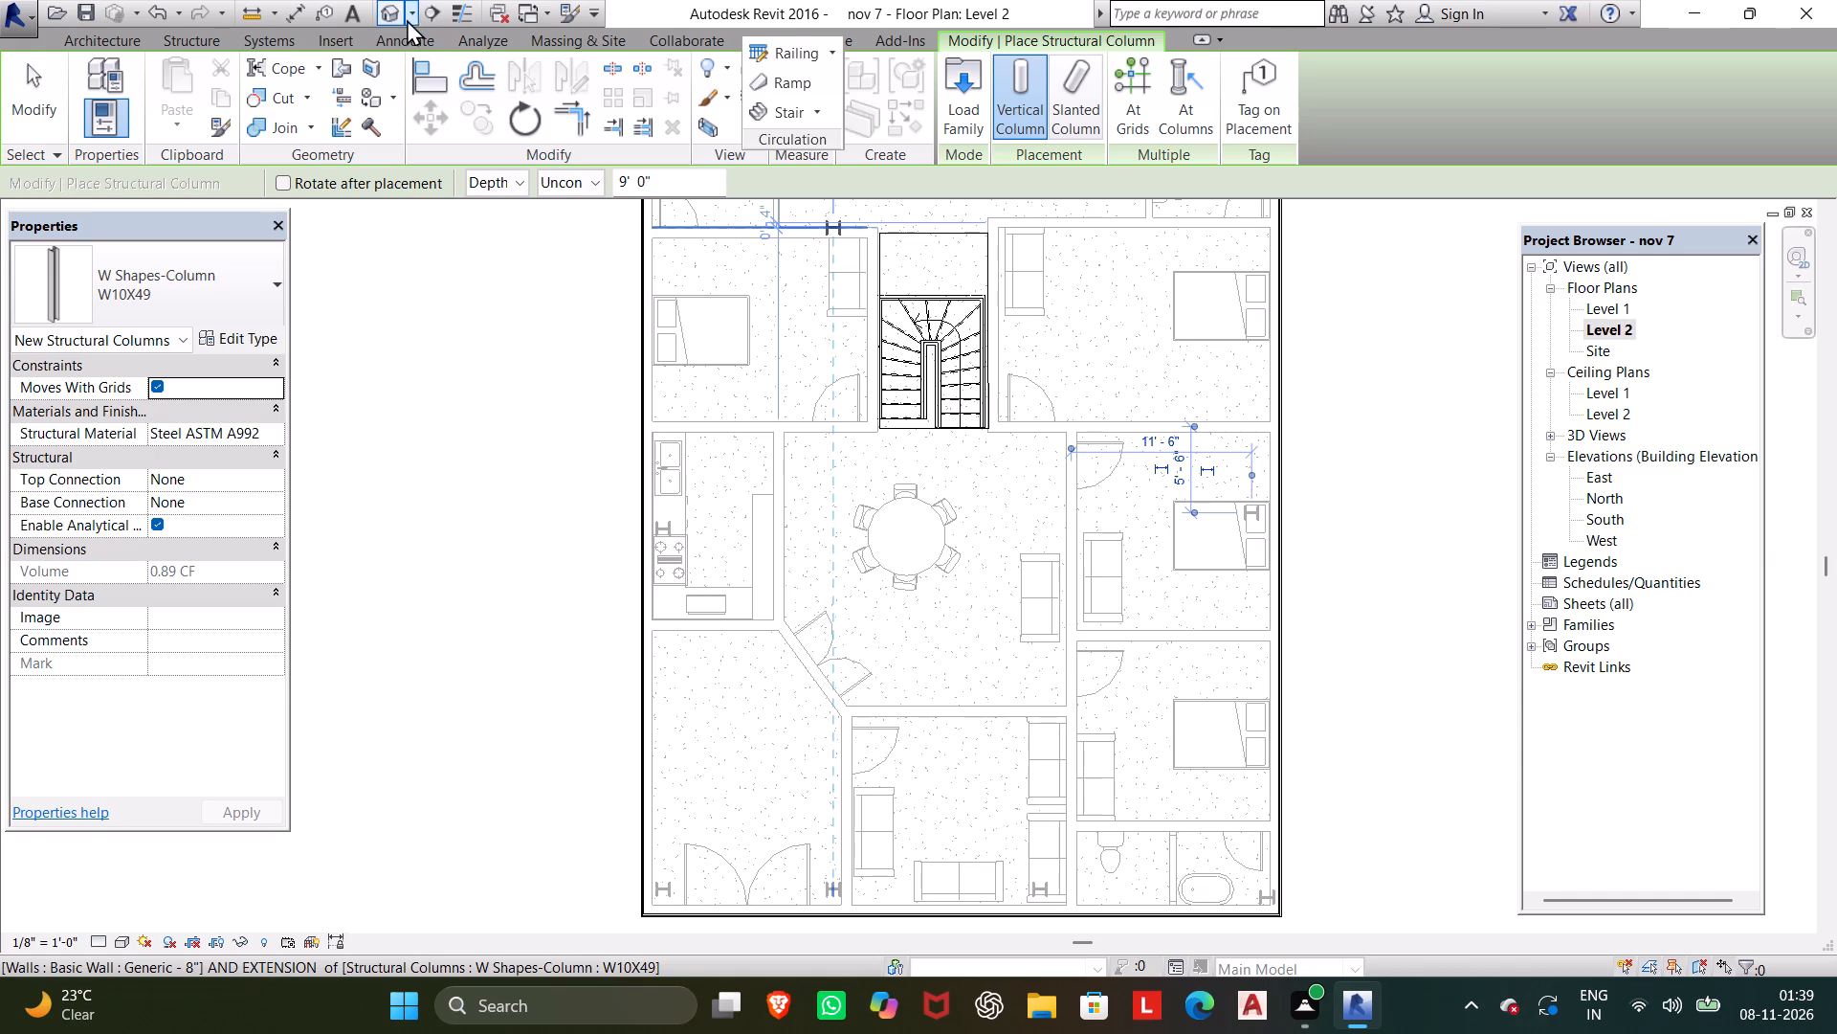
Finish column placement and examine the roof and its railing in the 3D view for the placed columns.
{"action": "left_click", "coordinate": [398, 19]}
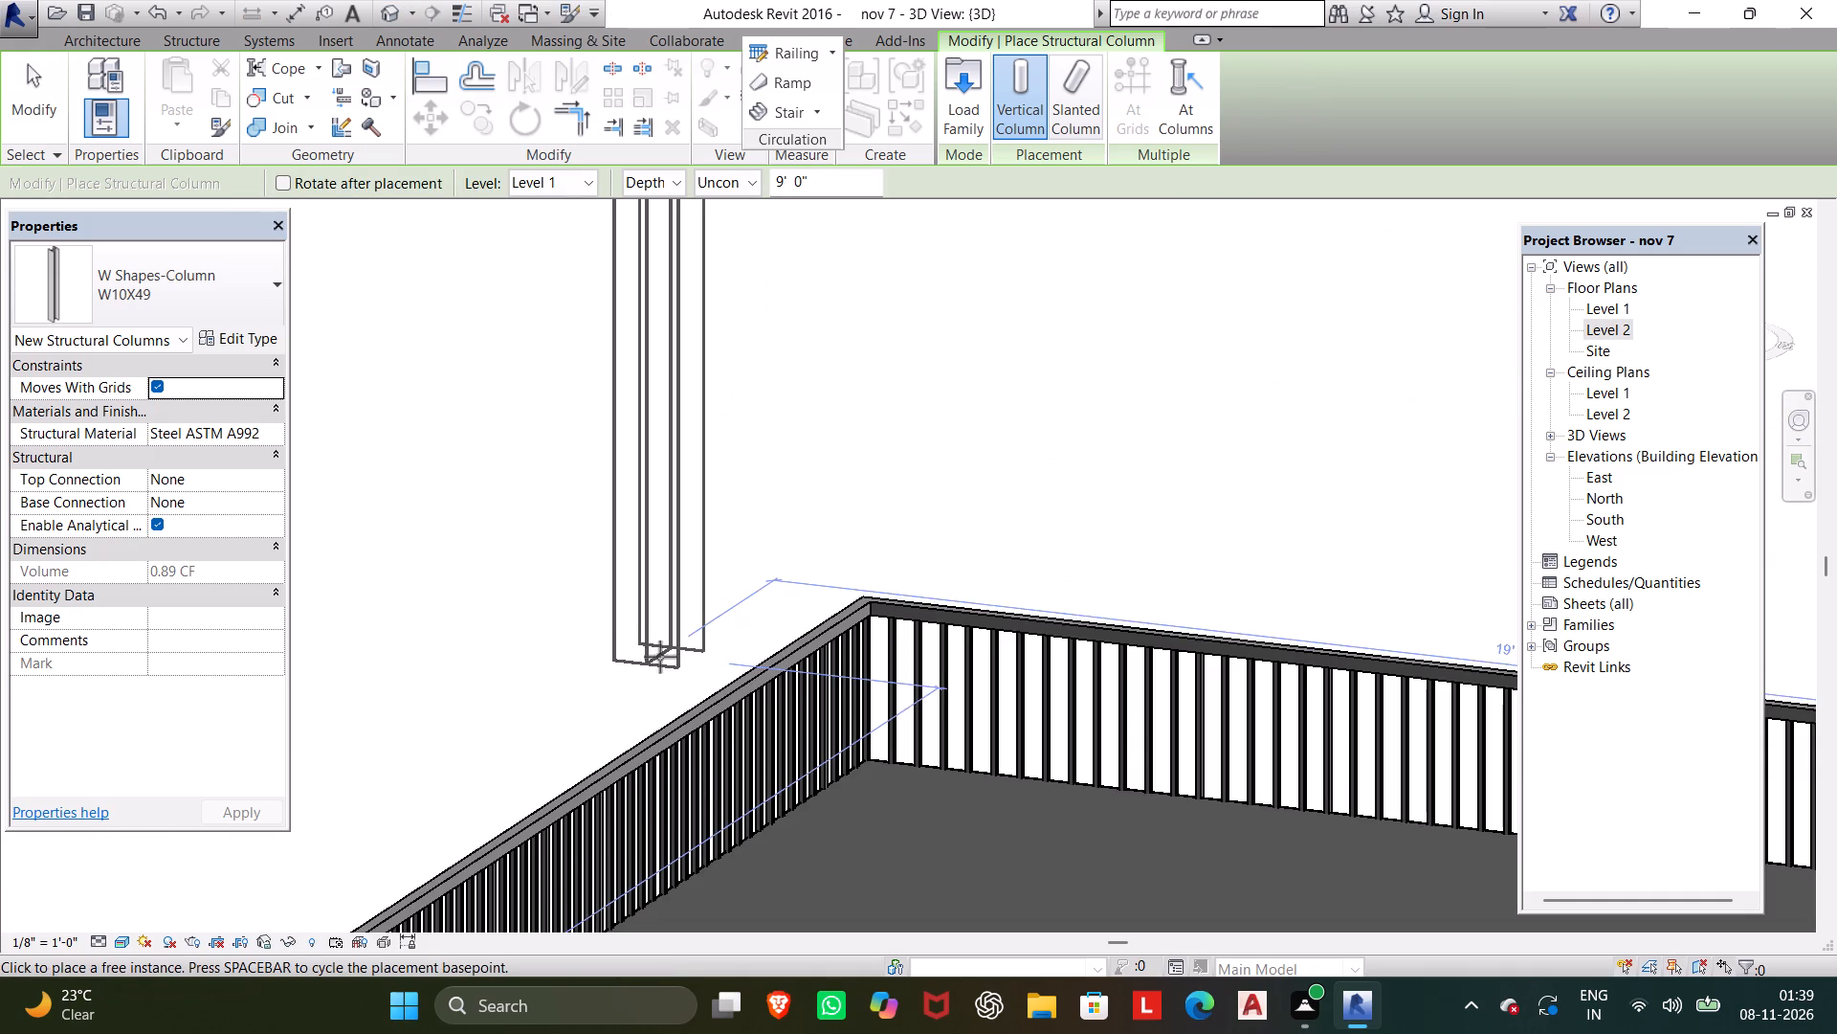
{"action": "key", "text": "Escape"}
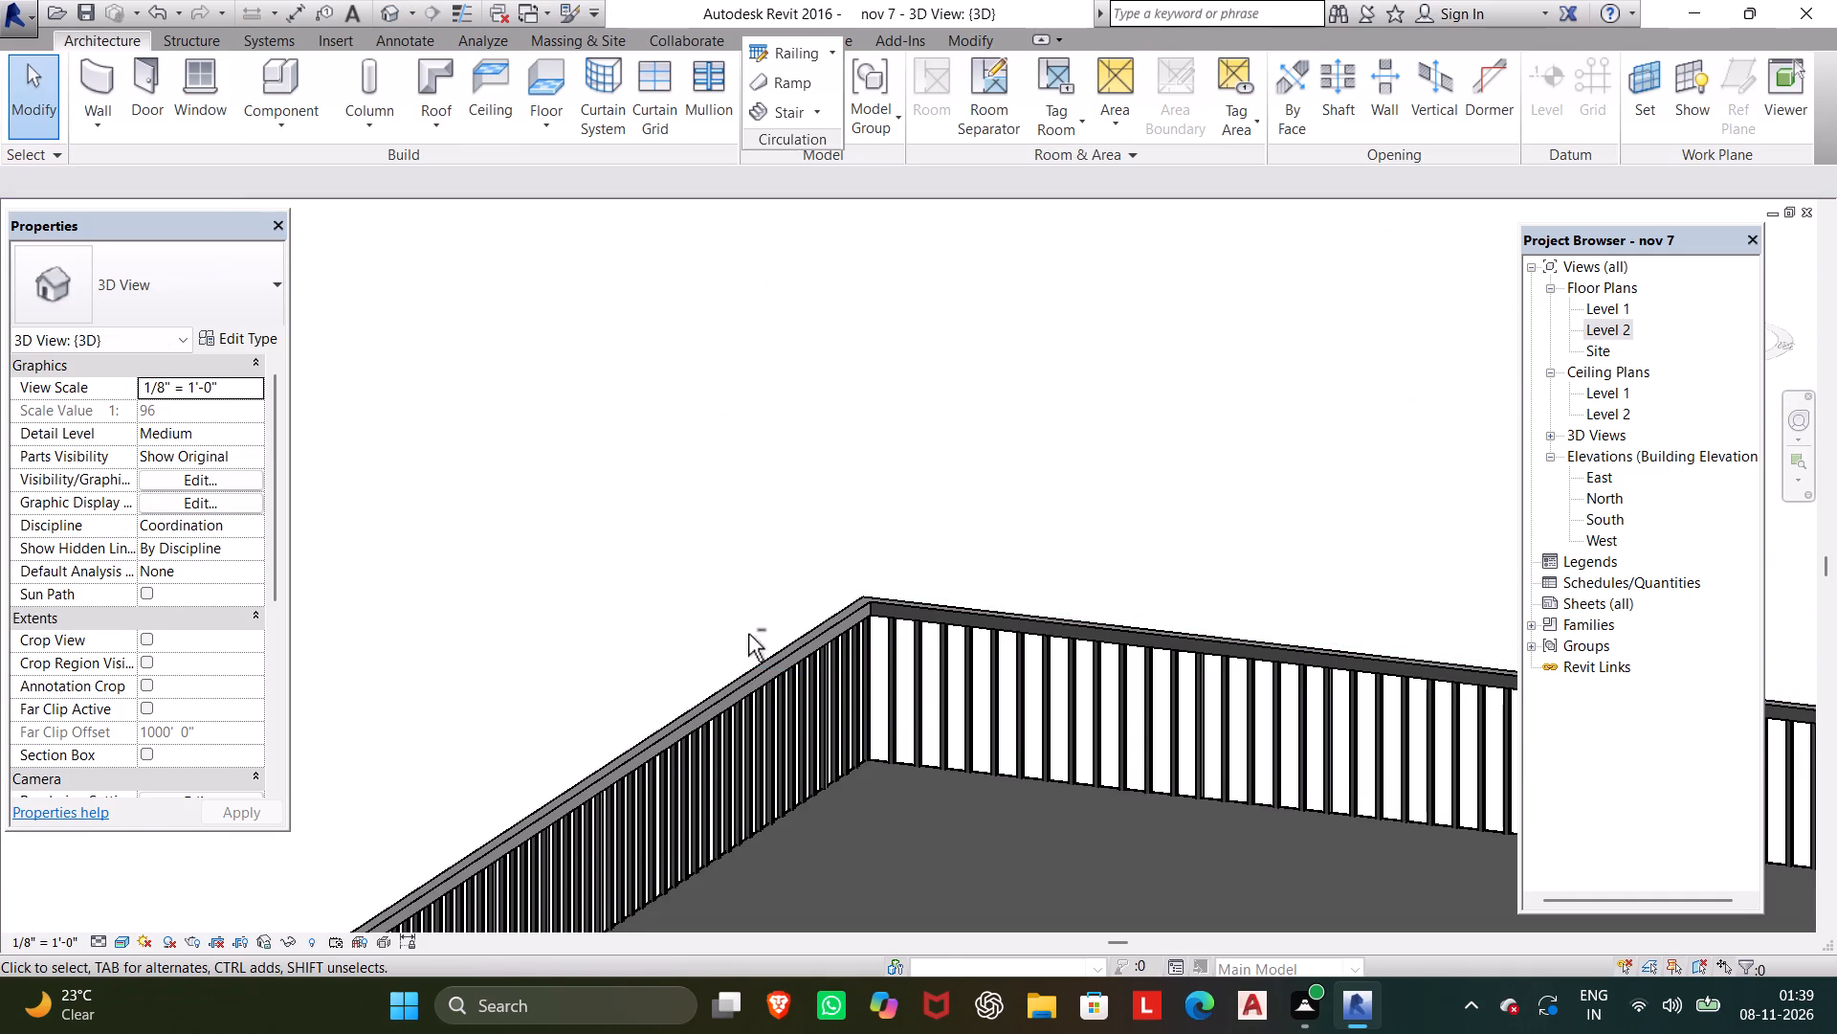
{"action": "middle_click_drag", "start_coordinate": [748, 650], "coordinate": [881, 977], "text": "shift"}
{"action": "scroll", "coordinate": [900, 874], "scroll_direction": "down", "scroll_amount": 10}
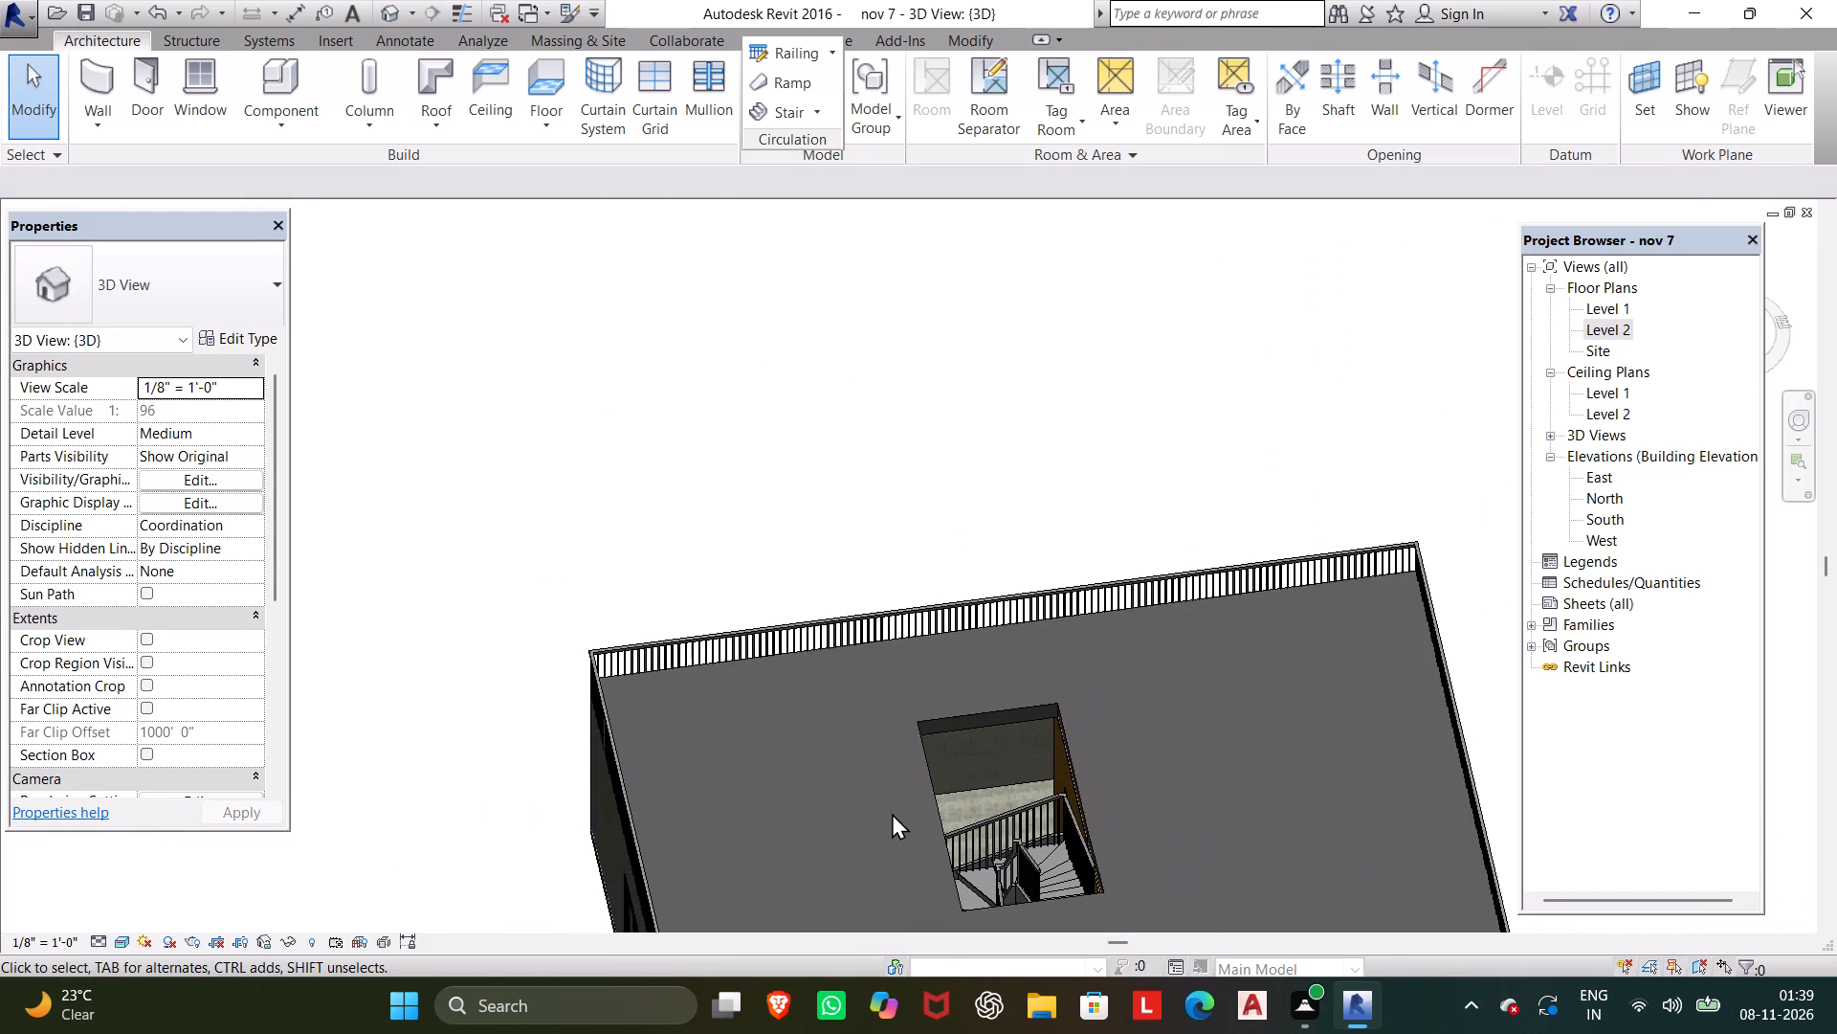
{"action": "middle_click_drag", "start_coordinate": [885, 799], "coordinate": [876, 363]}
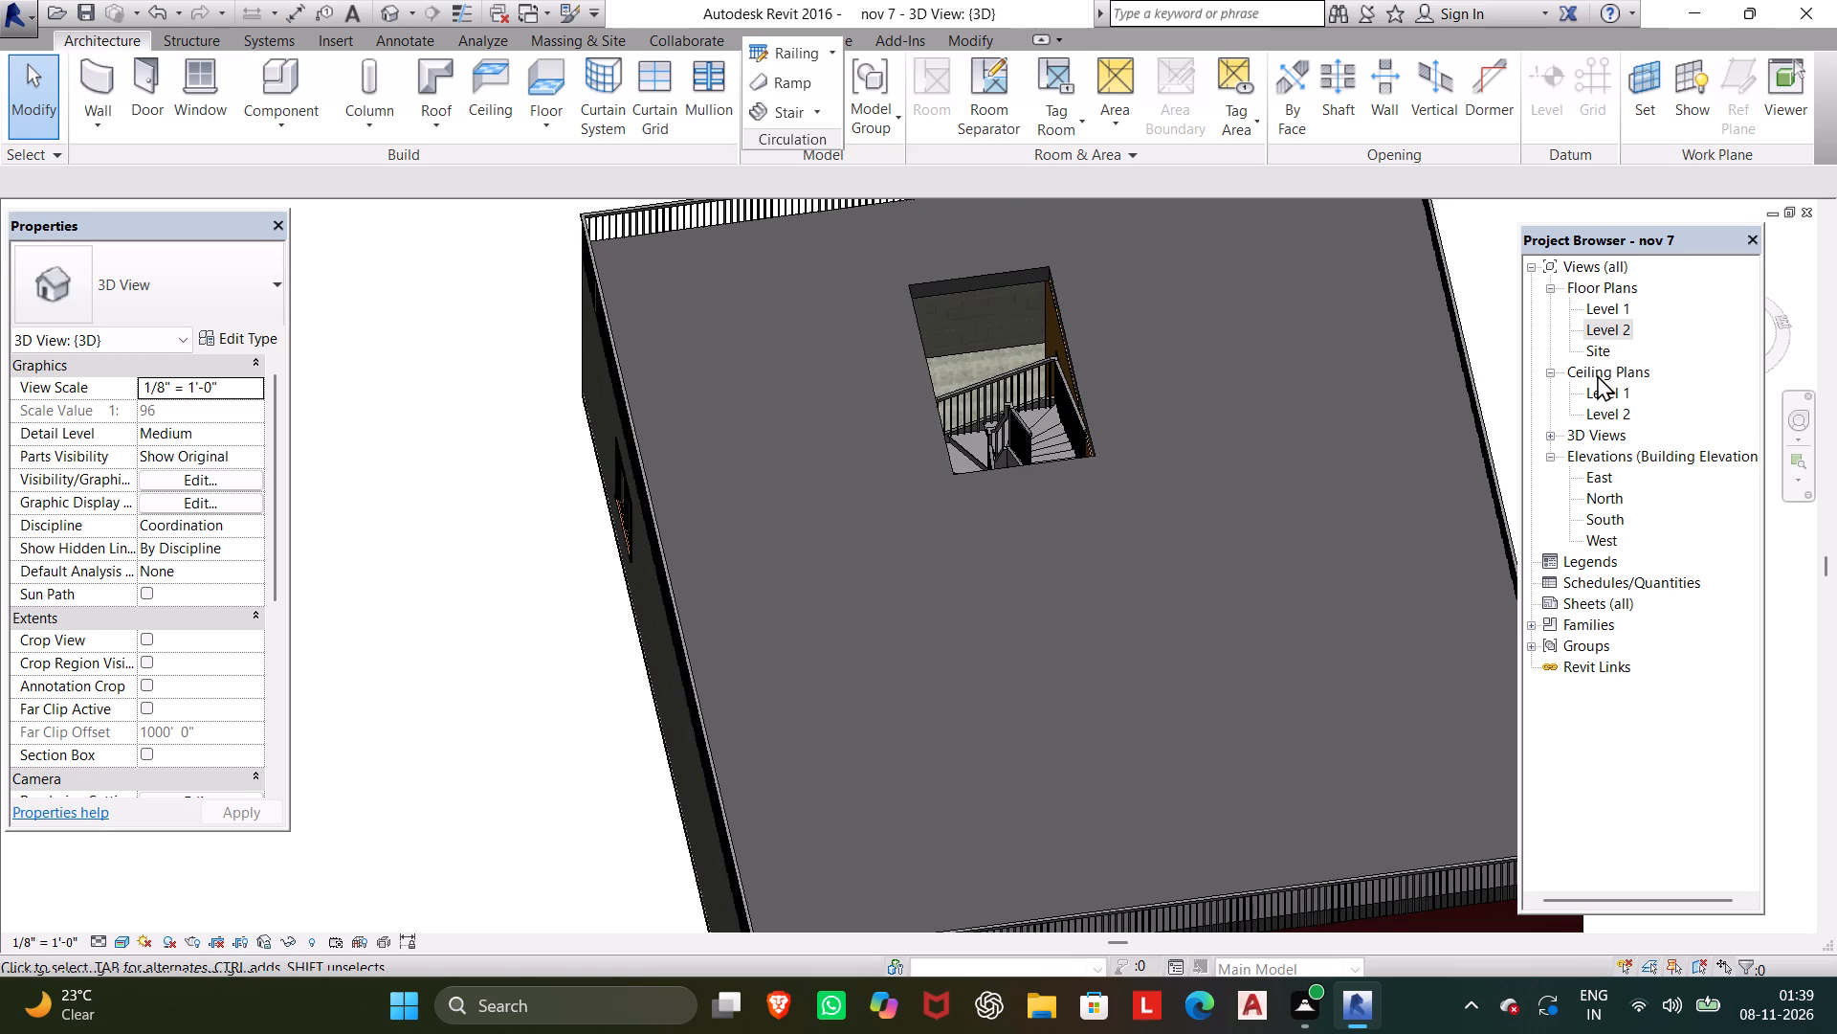
In the Level 1 floor plan, set the Base Offset of the southeast corner W10X49 column to 10'.
{"action": "double_click", "coordinate": [1618, 305]}
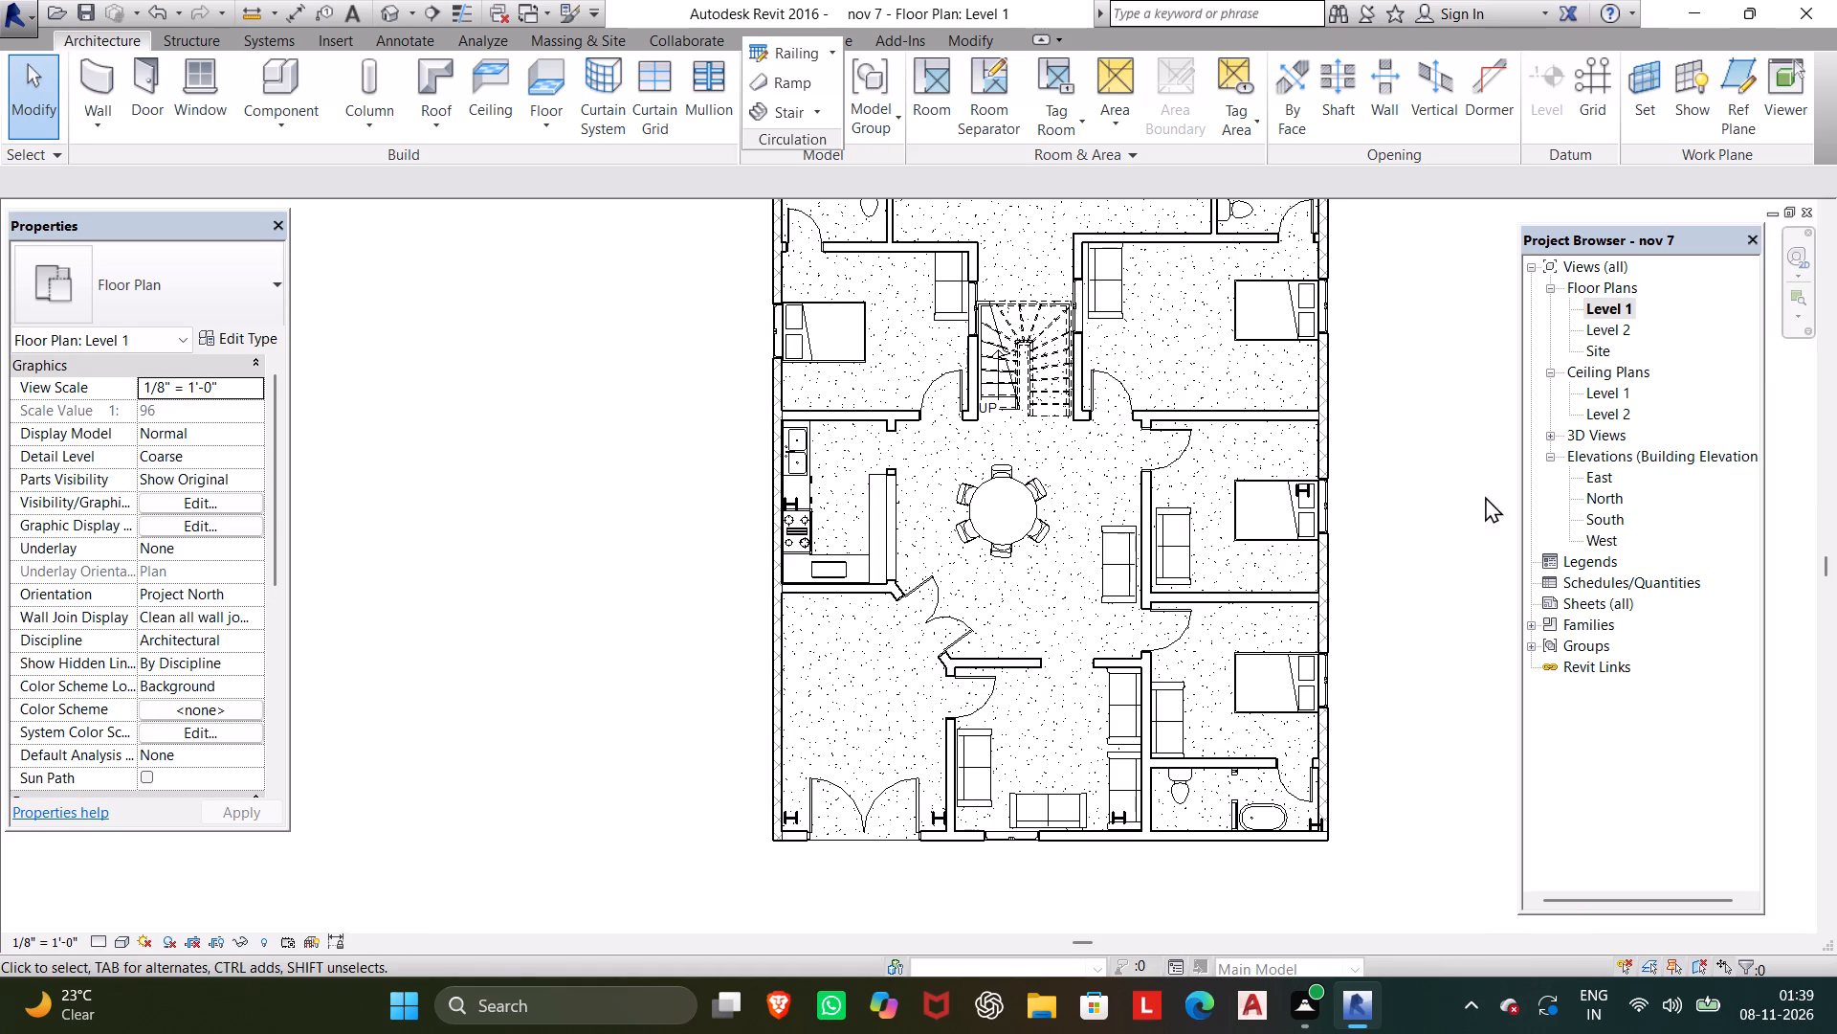
{"action": "scroll", "coordinate": [1301, 815], "scroll_direction": "up", "scroll_amount": 4}
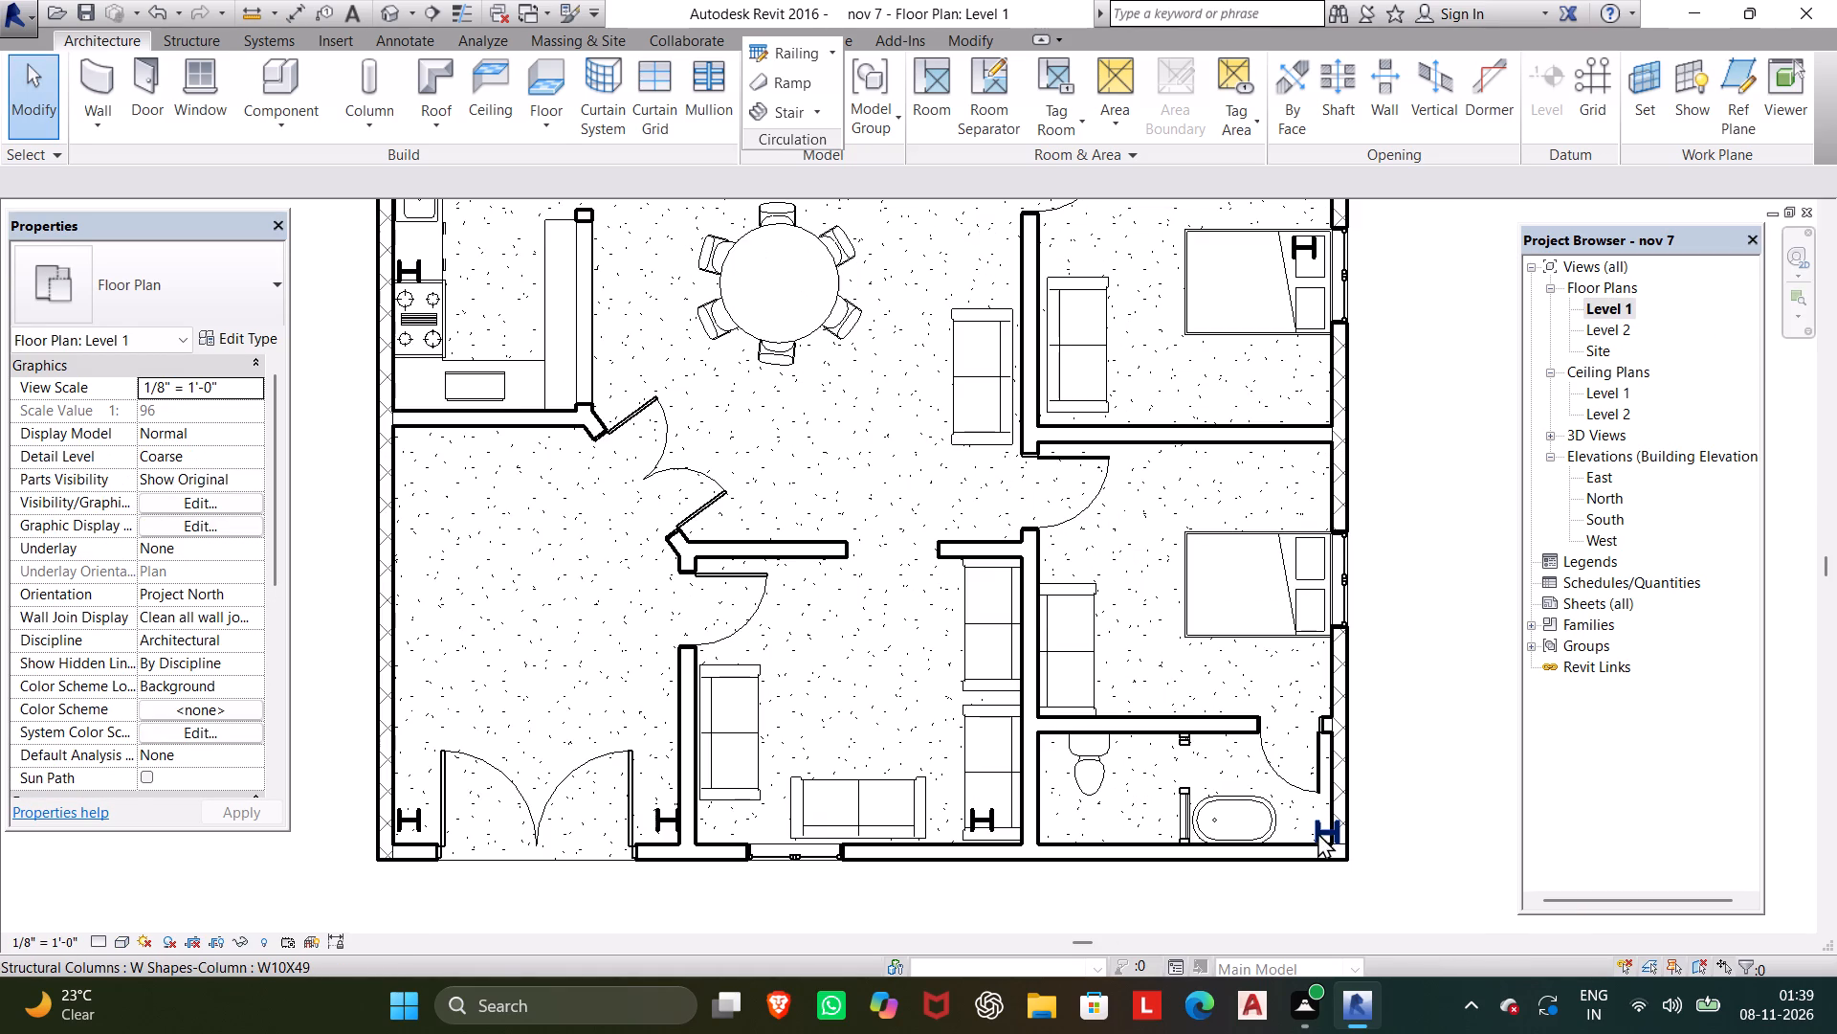
{"action": "left_click", "coordinate": [1317, 829]}
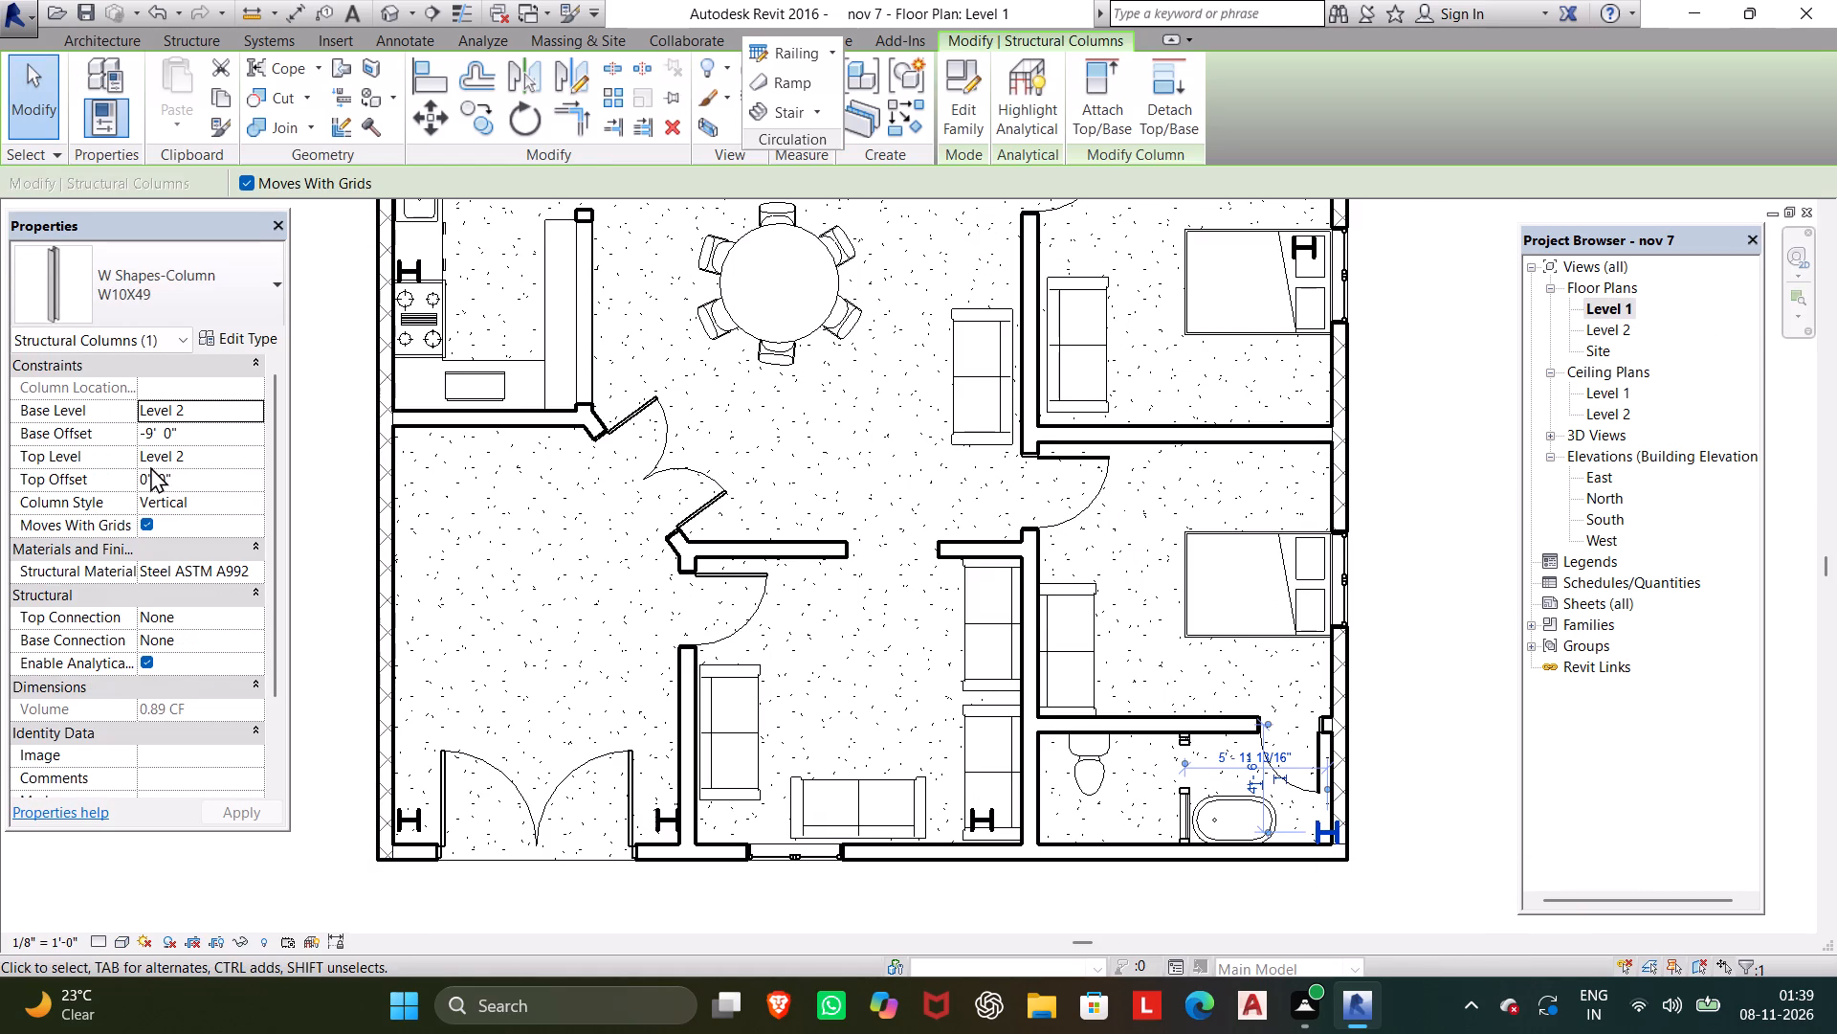
{"action": "left_click", "coordinate": [208, 427]}
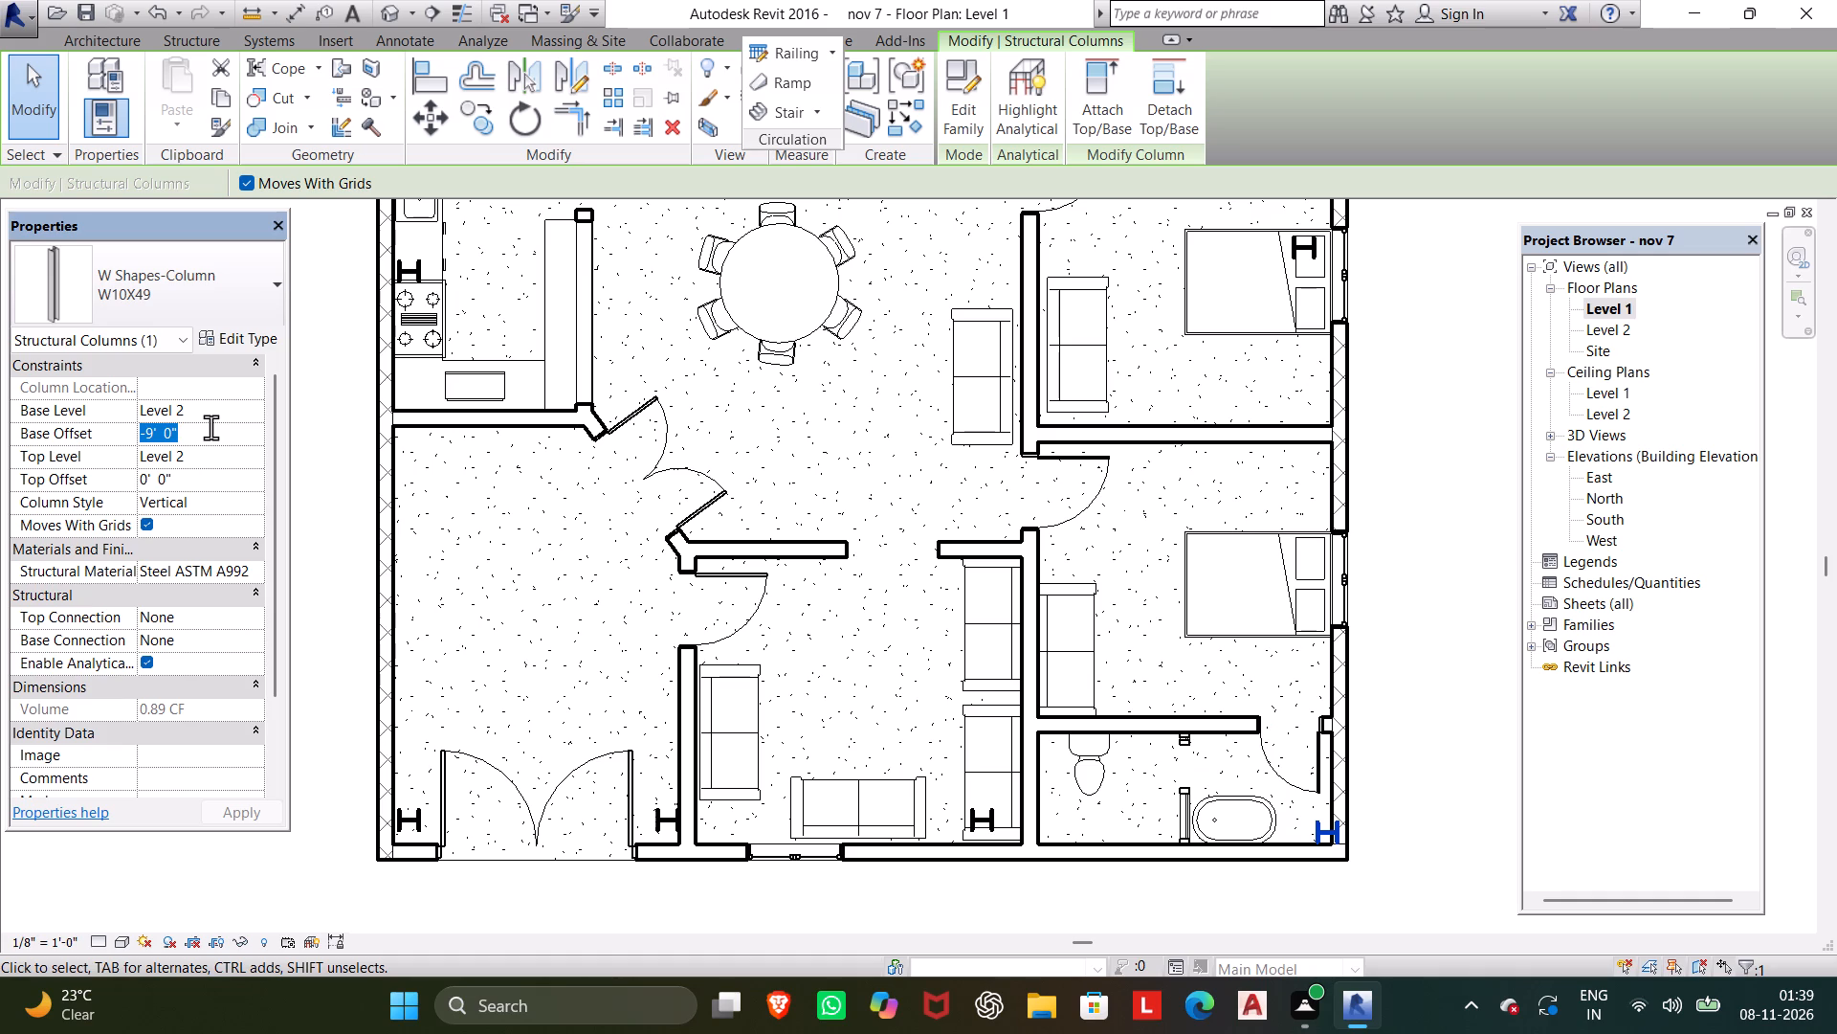
{"action": "type", "text": "10'"}
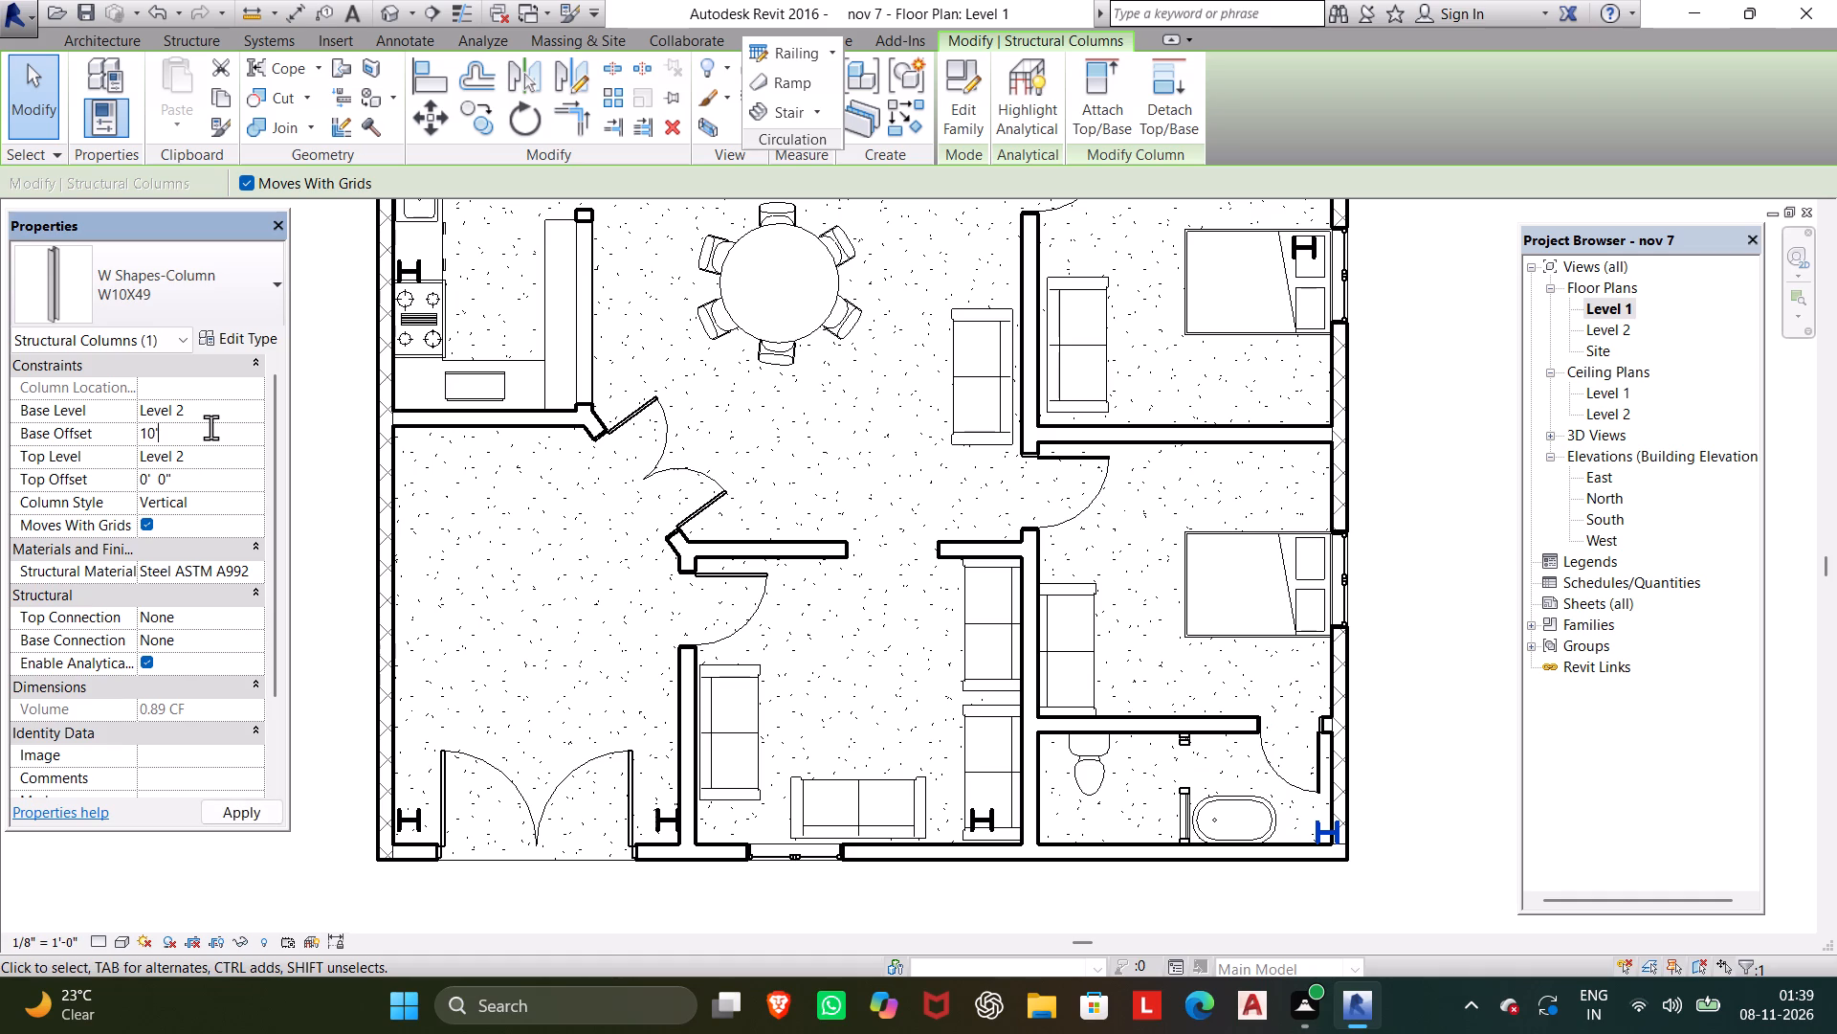
{"action": "key", "text": "Return"}
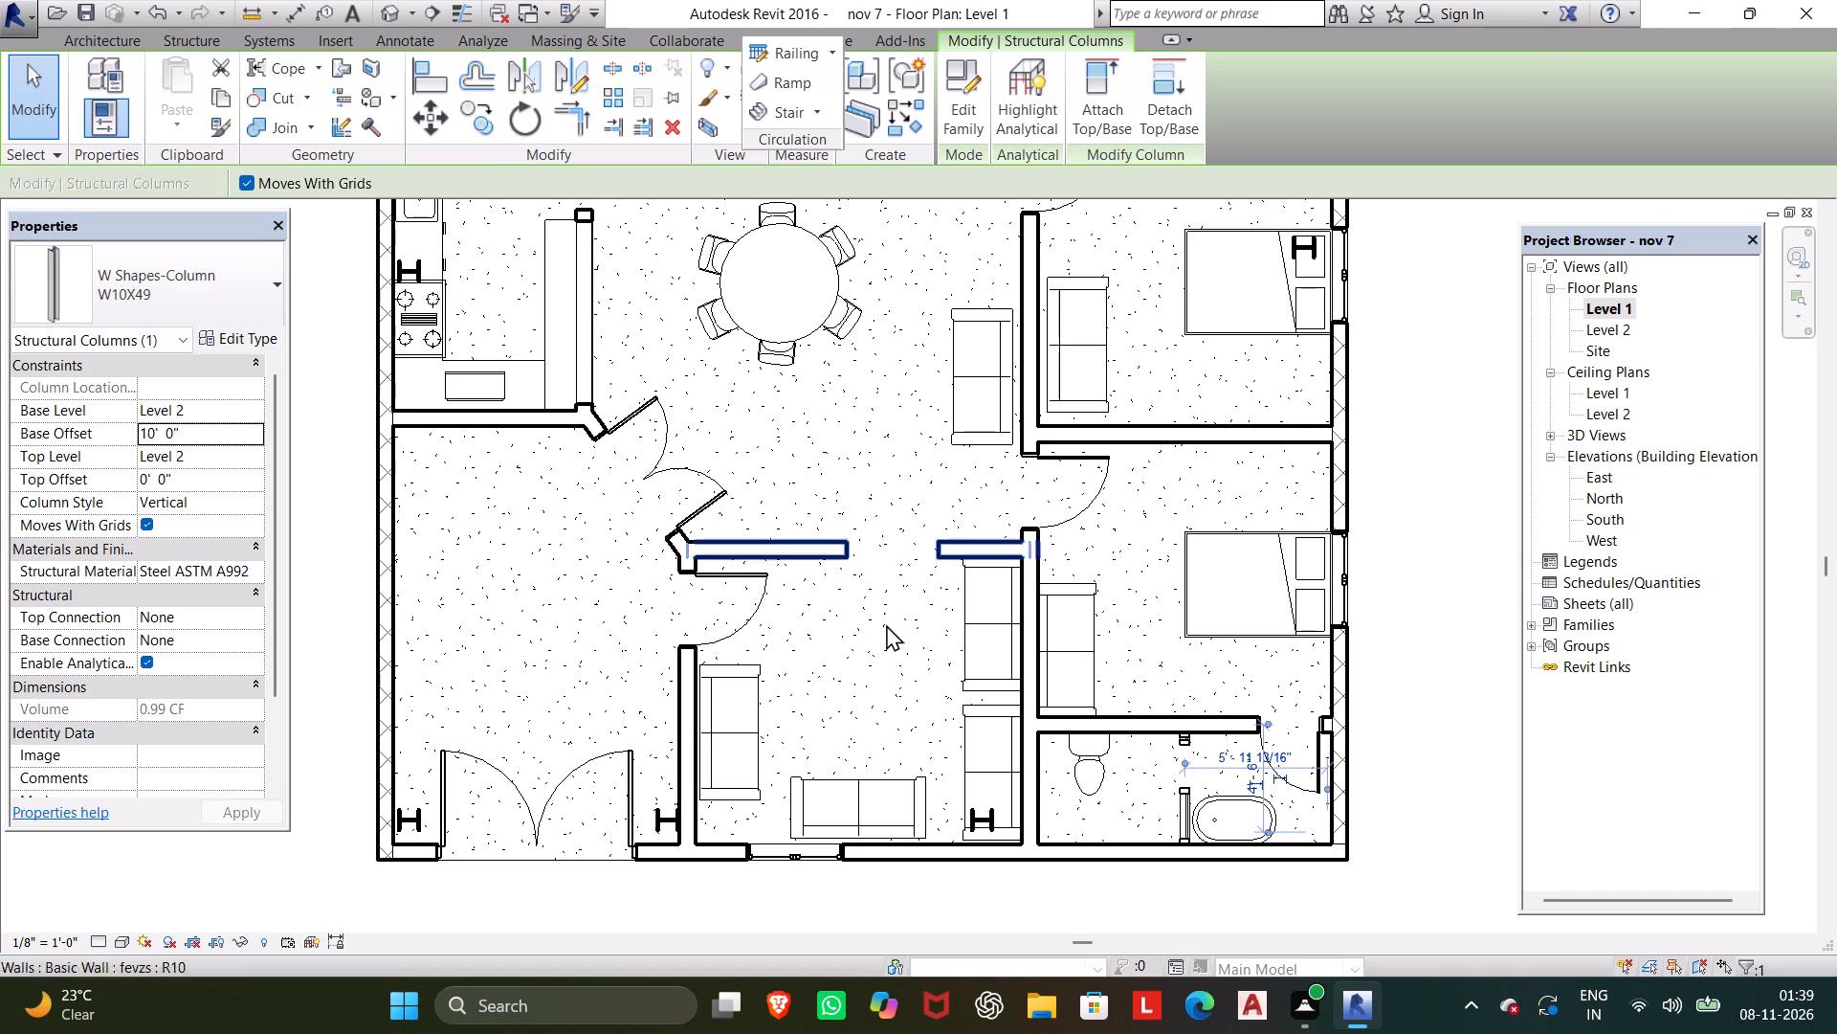
Set the Base Offset to 10' for the W10X49 column beside the sofas, near the south wall.
{"action": "scroll", "coordinate": [999, 816], "scroll_direction": "up", "scroll_amount": 4}
{"action": "left_click", "coordinate": [963, 815]}
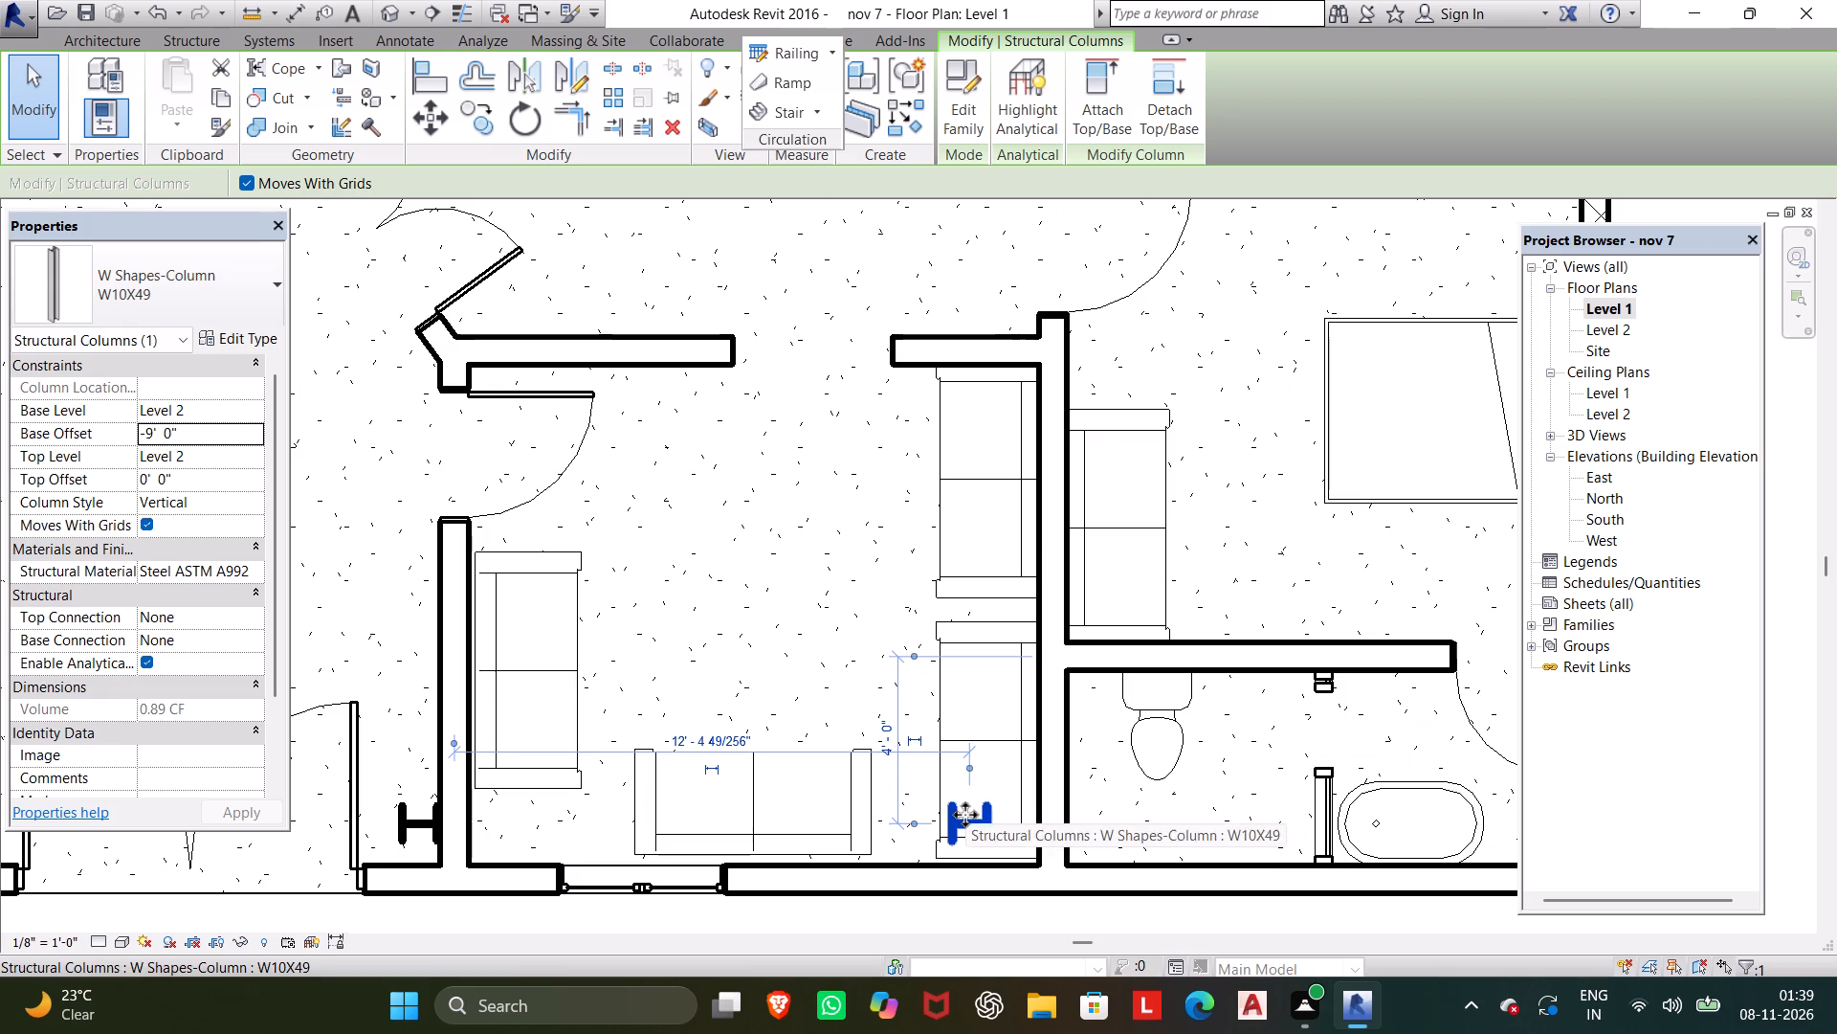
{"action": "left_click", "coordinate": [176, 428]}
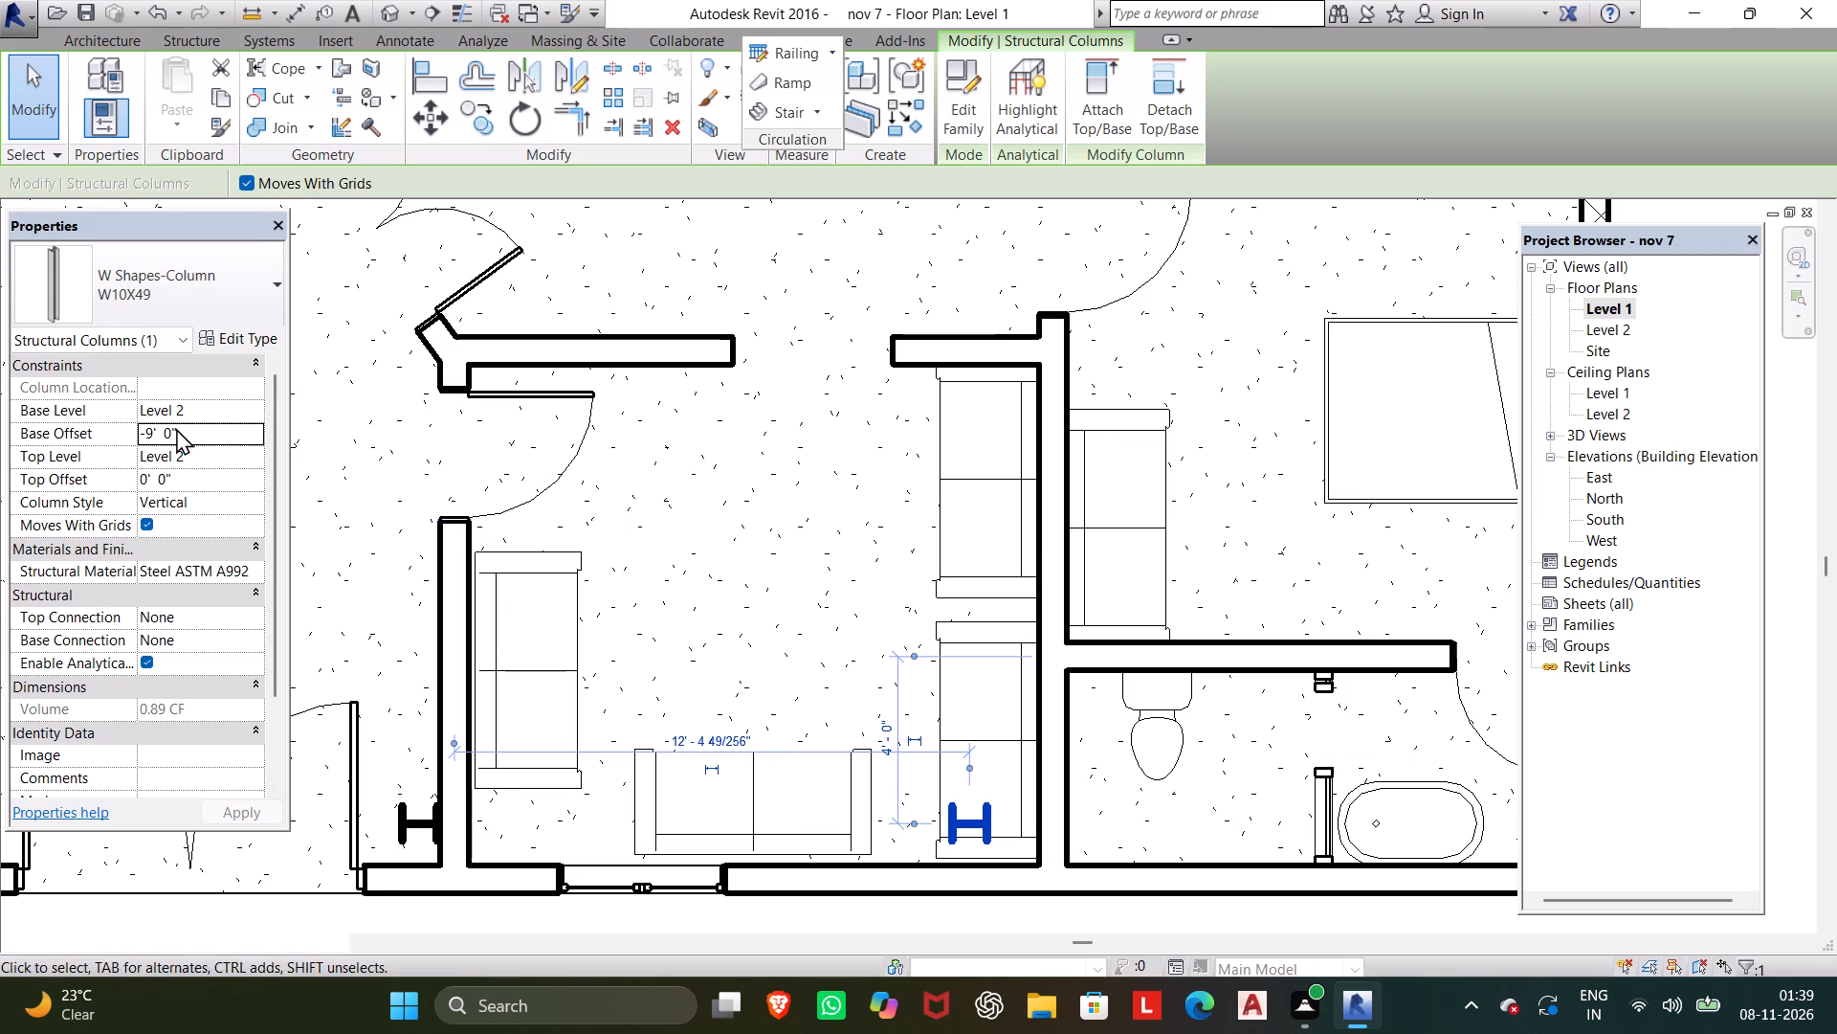
{"action": "left_click_drag", "start_coordinate": [198, 433], "coordinate": [77, 455]}
{"action": "type", "text": "10'"}
{"action": "key", "text": "Return"}
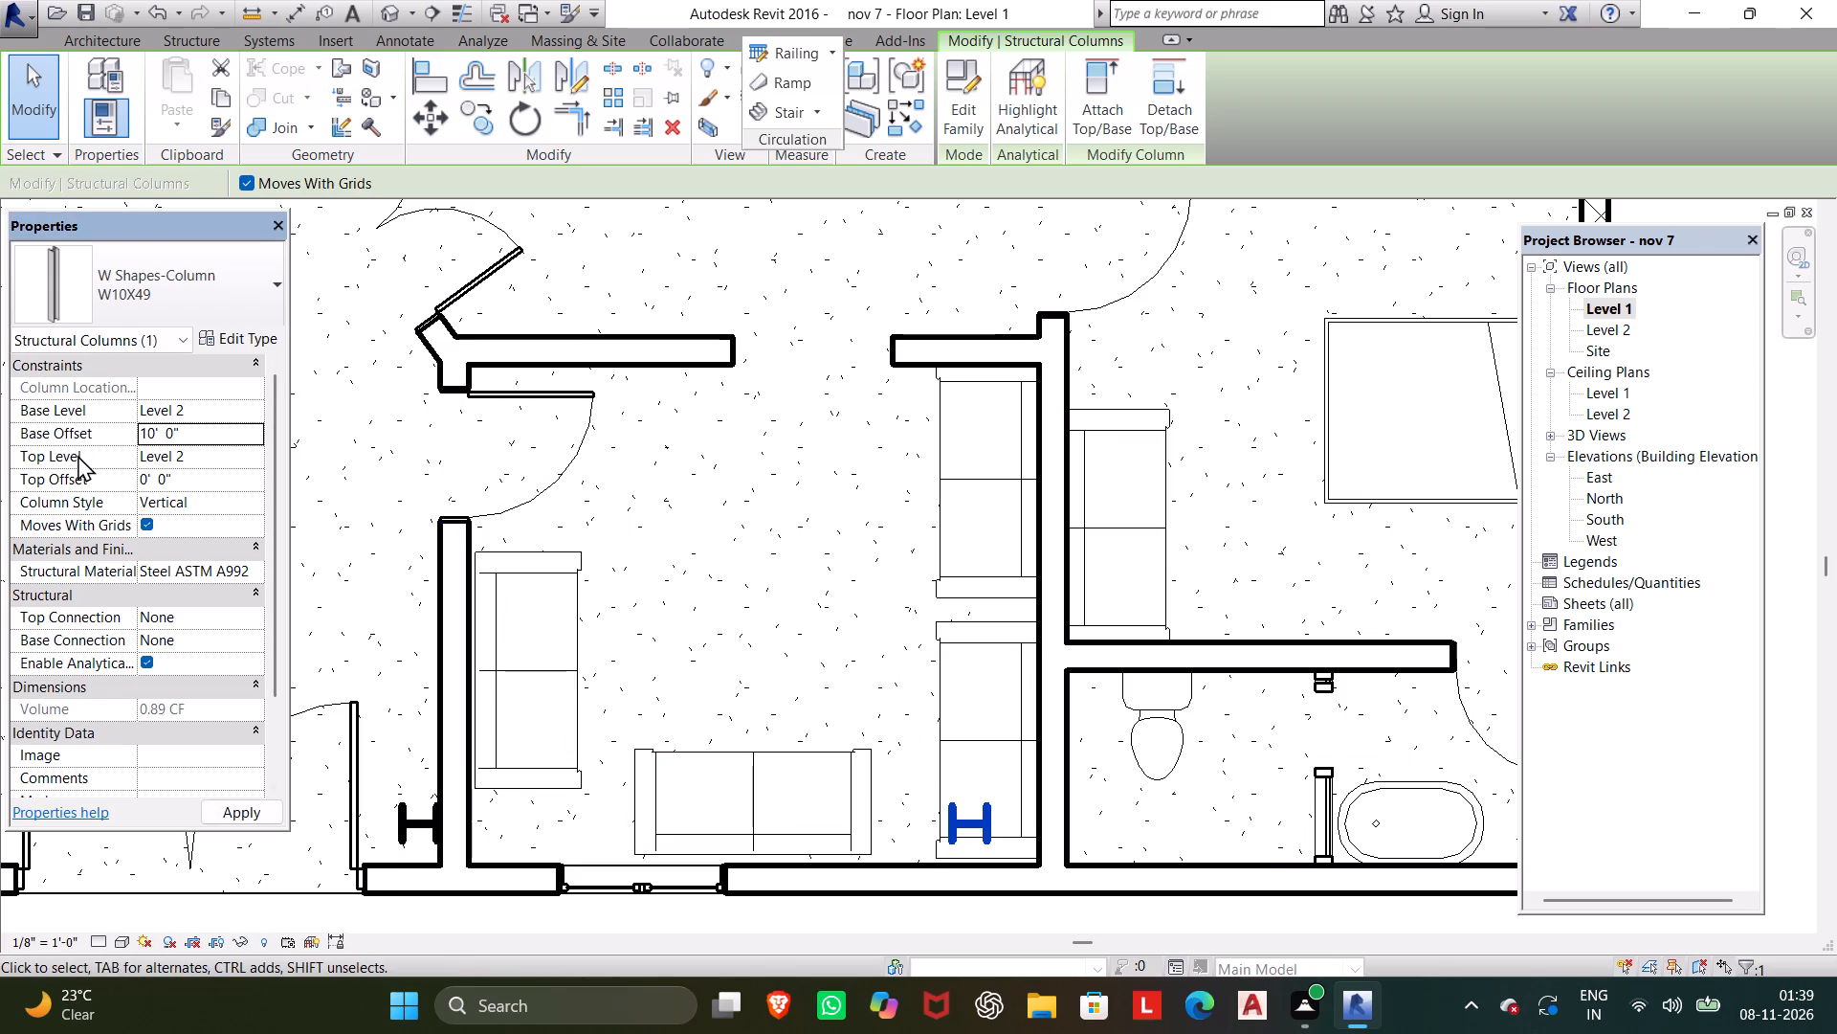
Set the Base Offset to 10' for the W10X49 column between the double entry door and the sofa room's west wall.
{"action": "middle_click_drag", "start_coordinate": [498, 701], "coordinate": [732, 602]}
{"action": "left_click", "coordinate": [648, 738]}
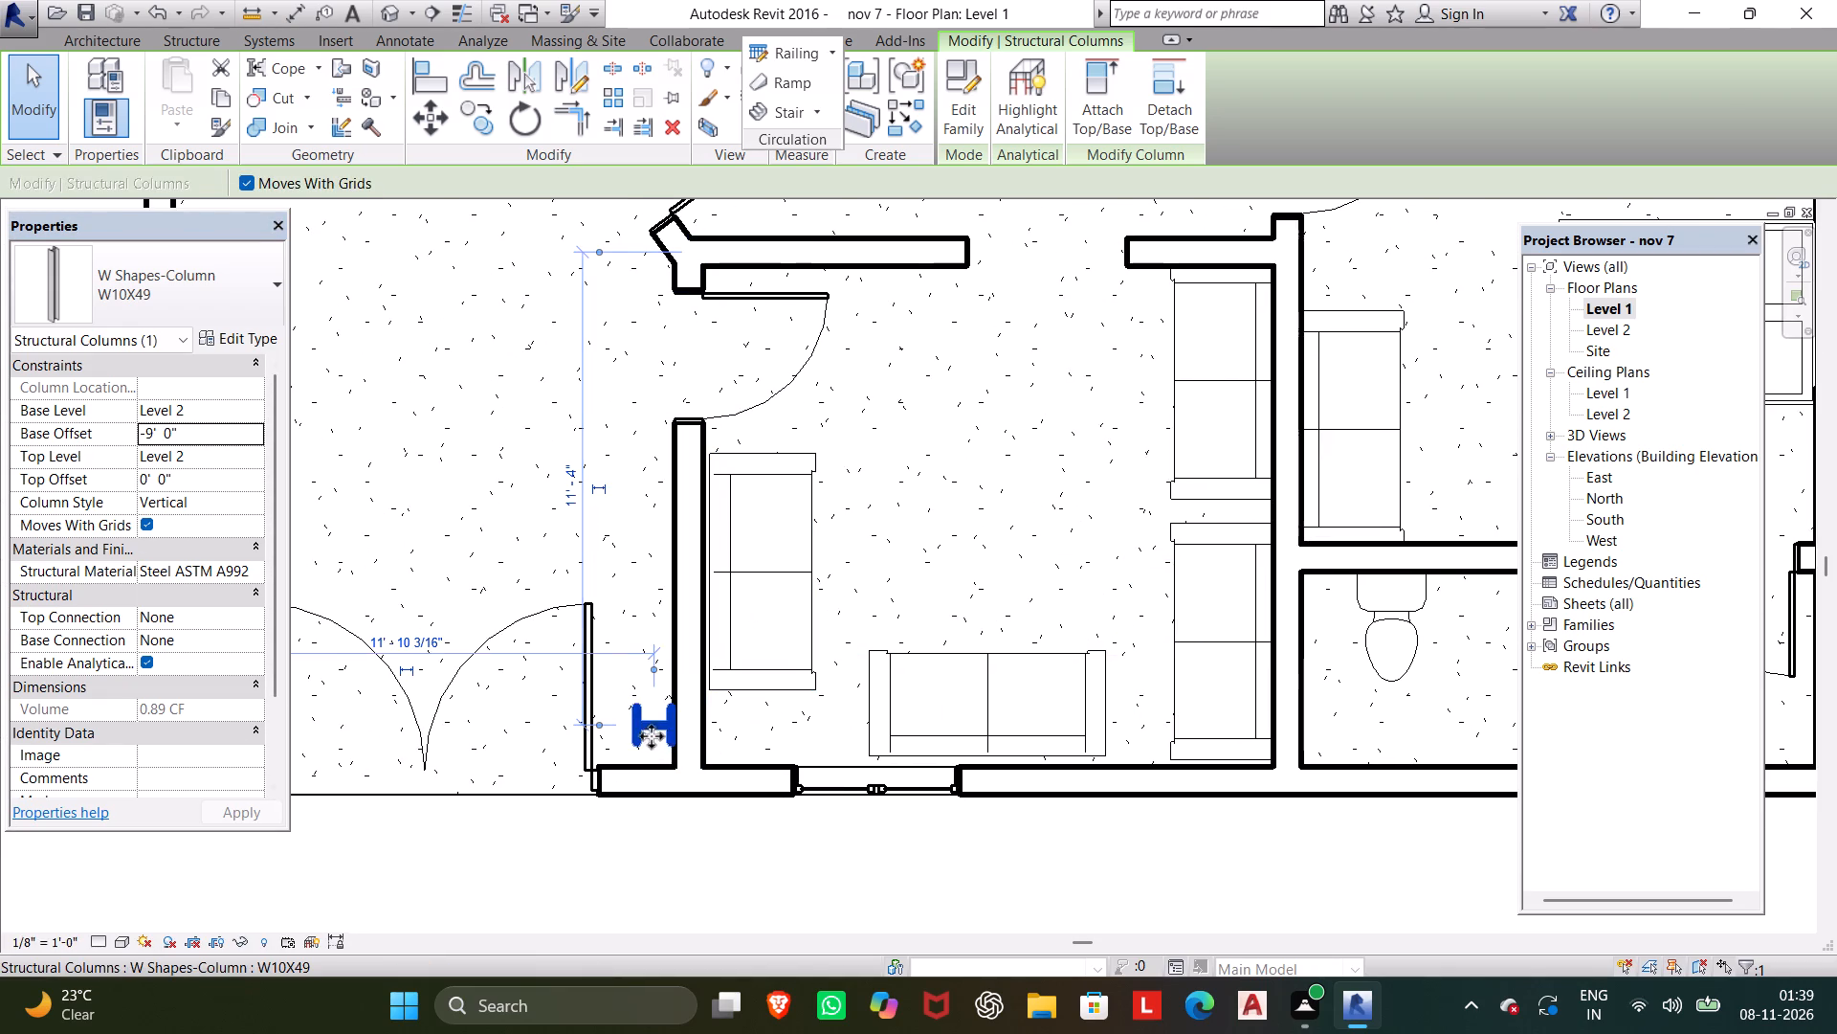
{"action": "left_click", "coordinate": [232, 431]}
{"action": "left_click_drag", "start_coordinate": [232, 431], "coordinate": [114, 432]}
{"action": "type", "text": "10"}
{"action": "key", "text": "apostrophe"}
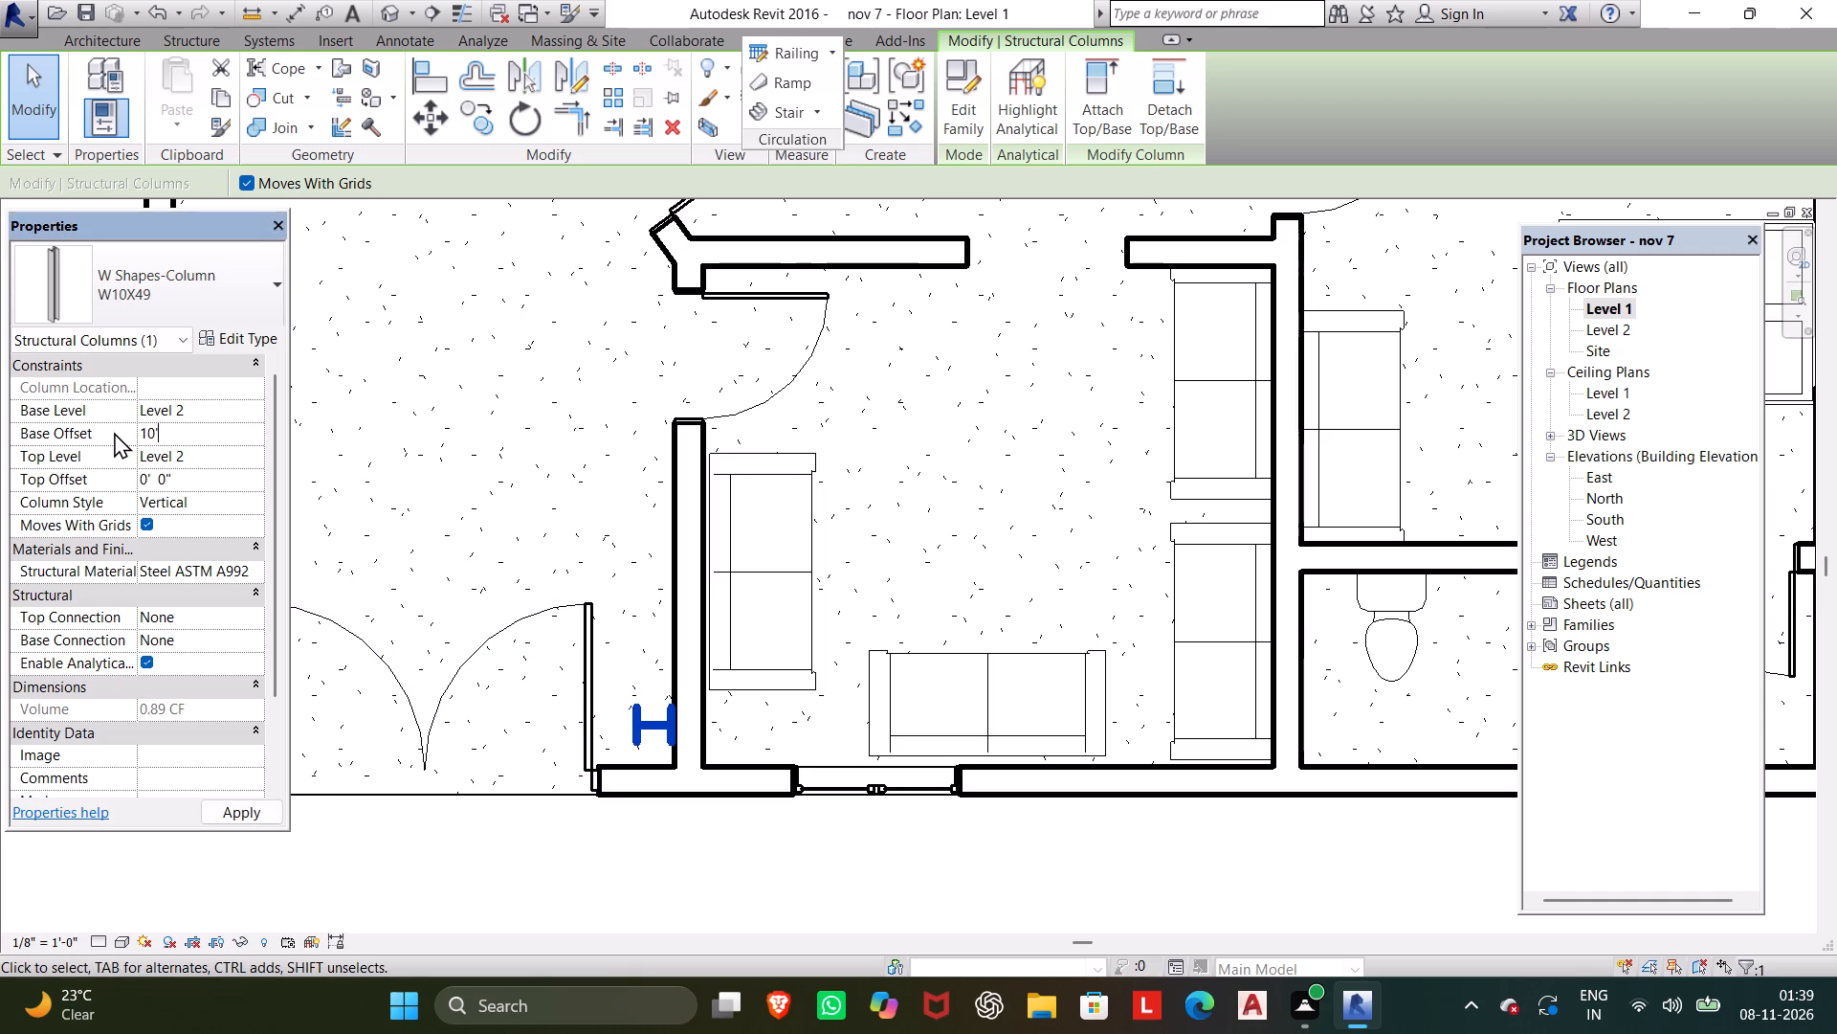
{"action": "key", "text": "Return"}
Set the Top Offset to 10' for the southwest corner W10X49 column, west of the double entry door.
{"action": "scroll", "coordinate": [274, 421], "scroll_direction": "down", "scroll_amount": 1}
{"action": "middle_click_drag", "start_coordinate": [274, 422], "coordinate": [465, 457]}
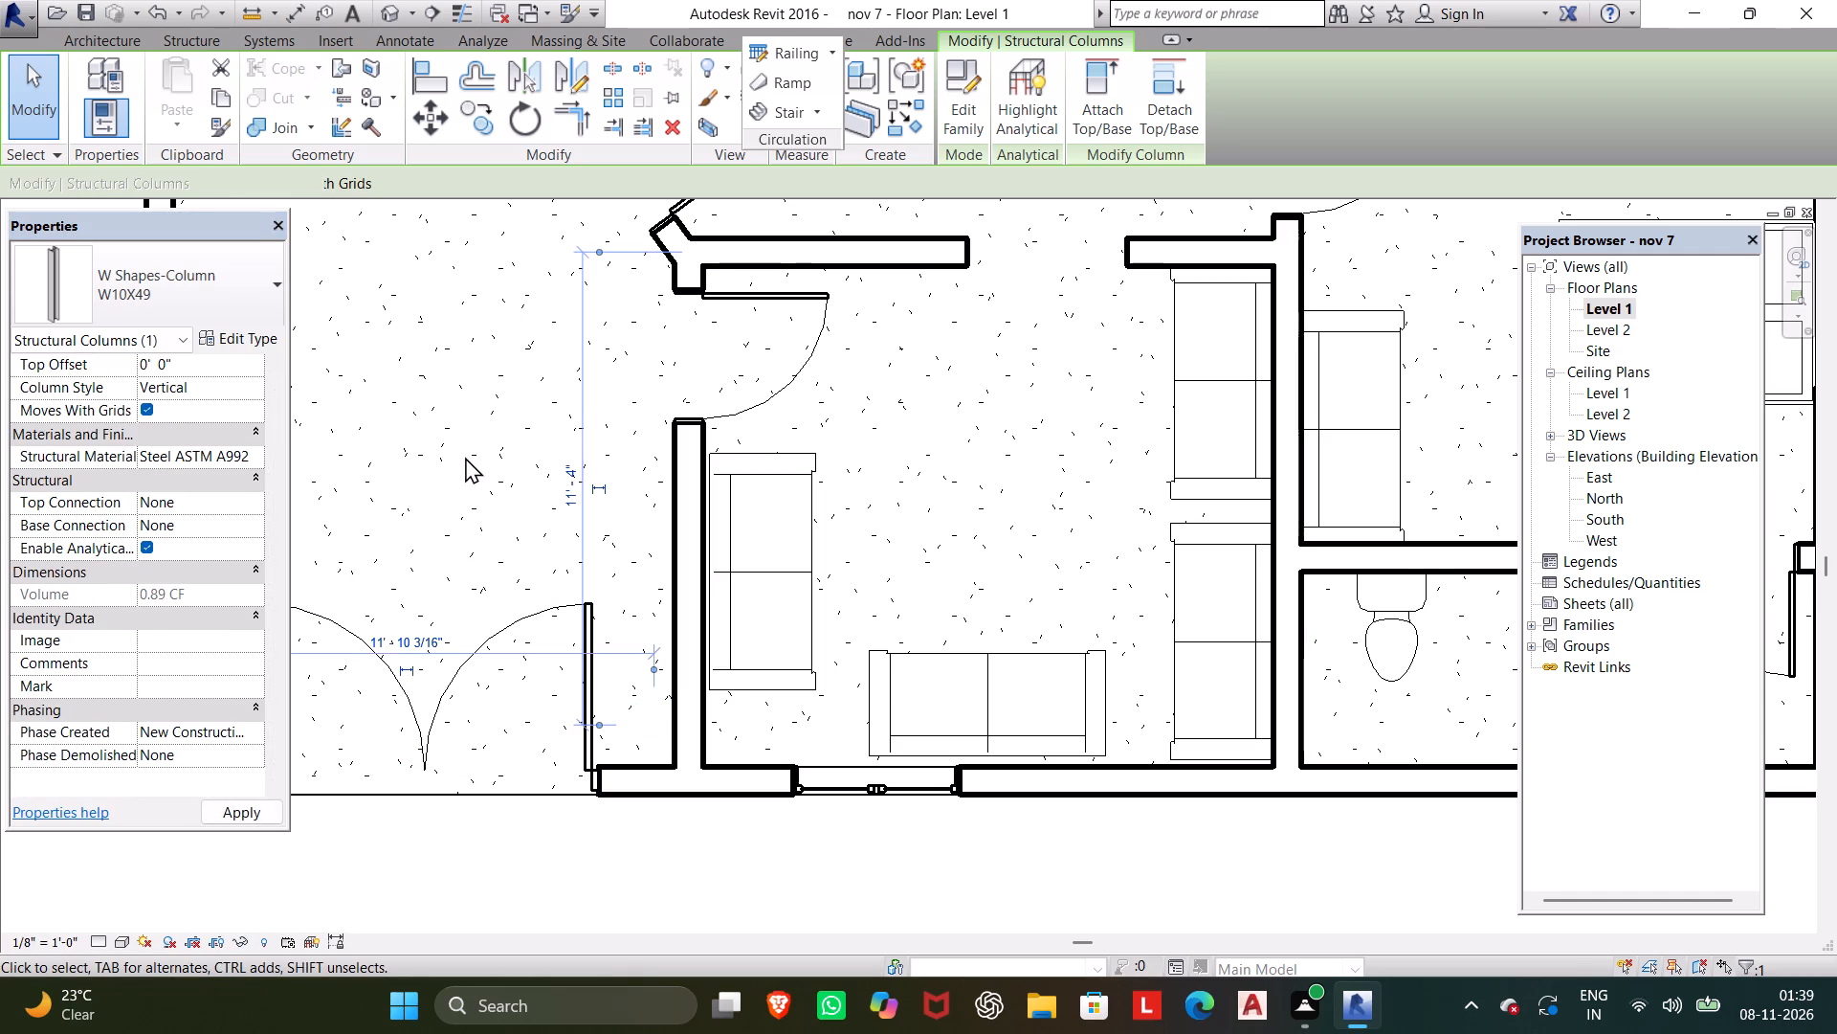
{"action": "middle_click_drag", "start_coordinate": [465, 457], "coordinate": [468, 457]}
{"action": "scroll", "coordinate": [459, 457], "scroll_direction": "down", "scroll_amount": 1}
{"action": "middle_click_drag", "start_coordinate": [459, 457], "coordinate": [849, 511]}
{"action": "scroll", "coordinate": [807, 522], "scroll_direction": "down", "scroll_amount": 1}
{"action": "middle_click_drag", "start_coordinate": [807, 522], "coordinate": [811, 550]}
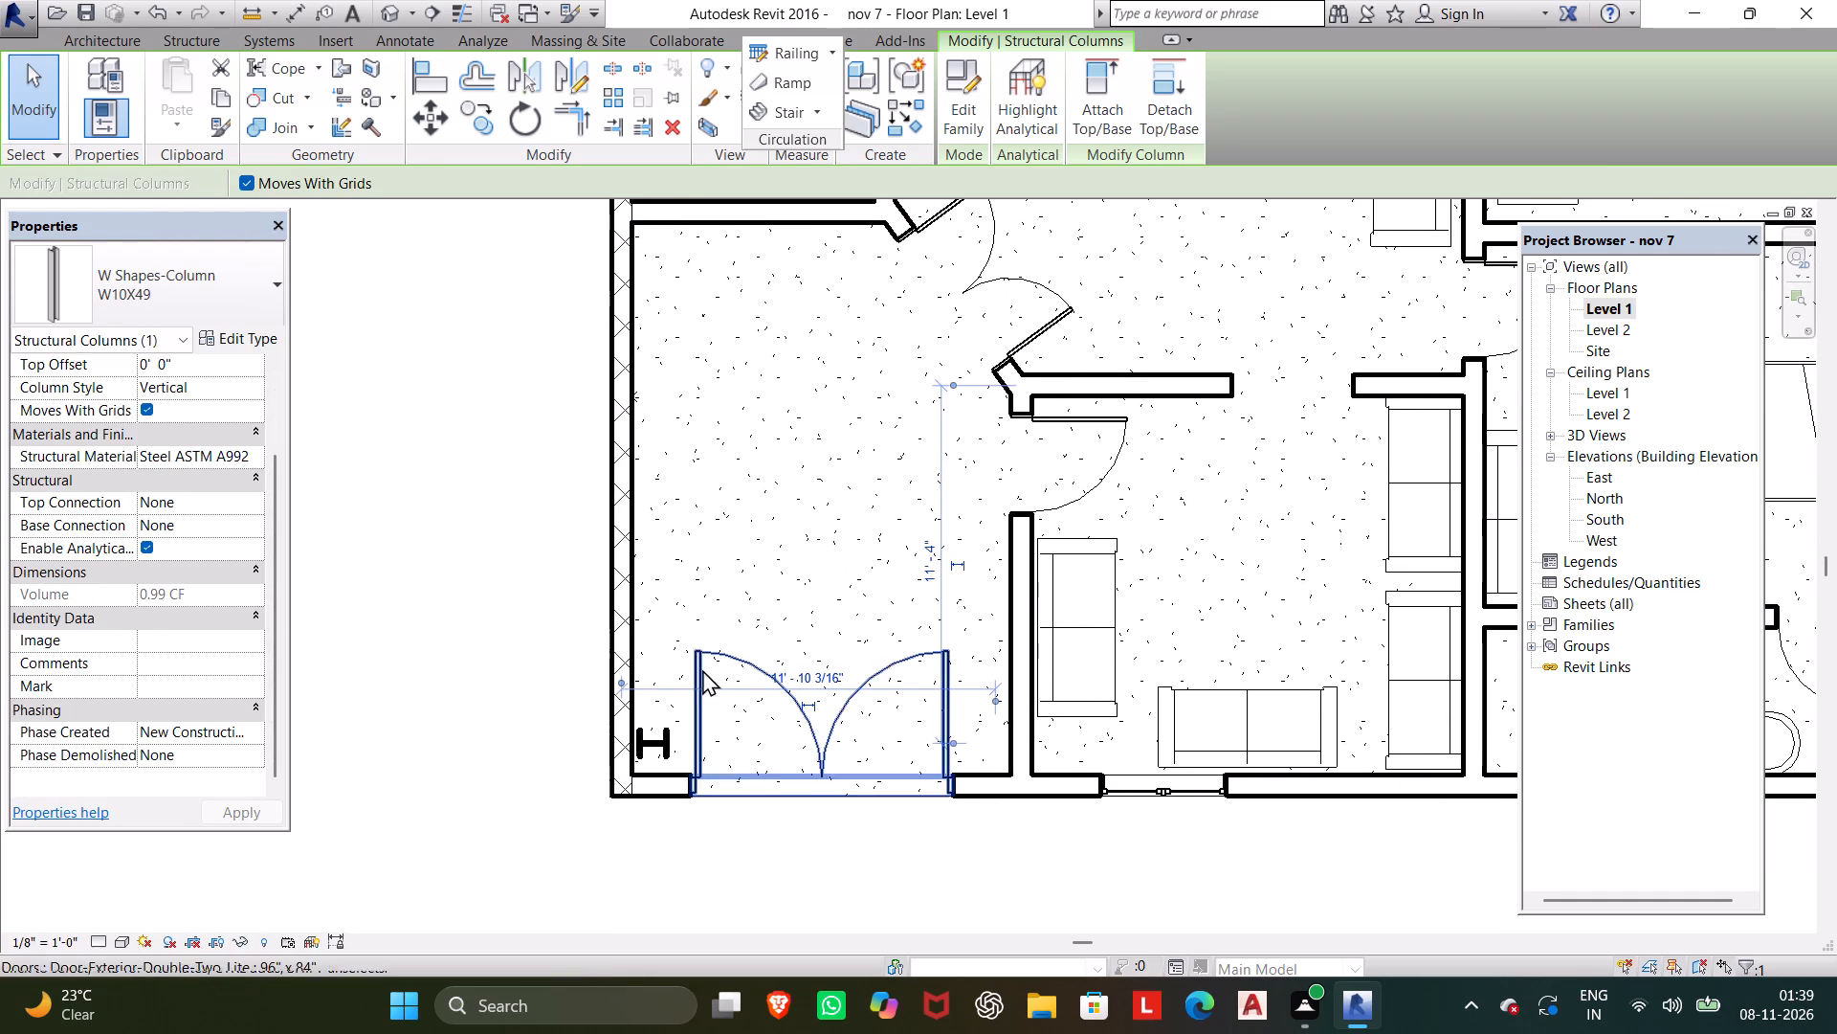
{"action": "left_click", "coordinate": [656, 751]}
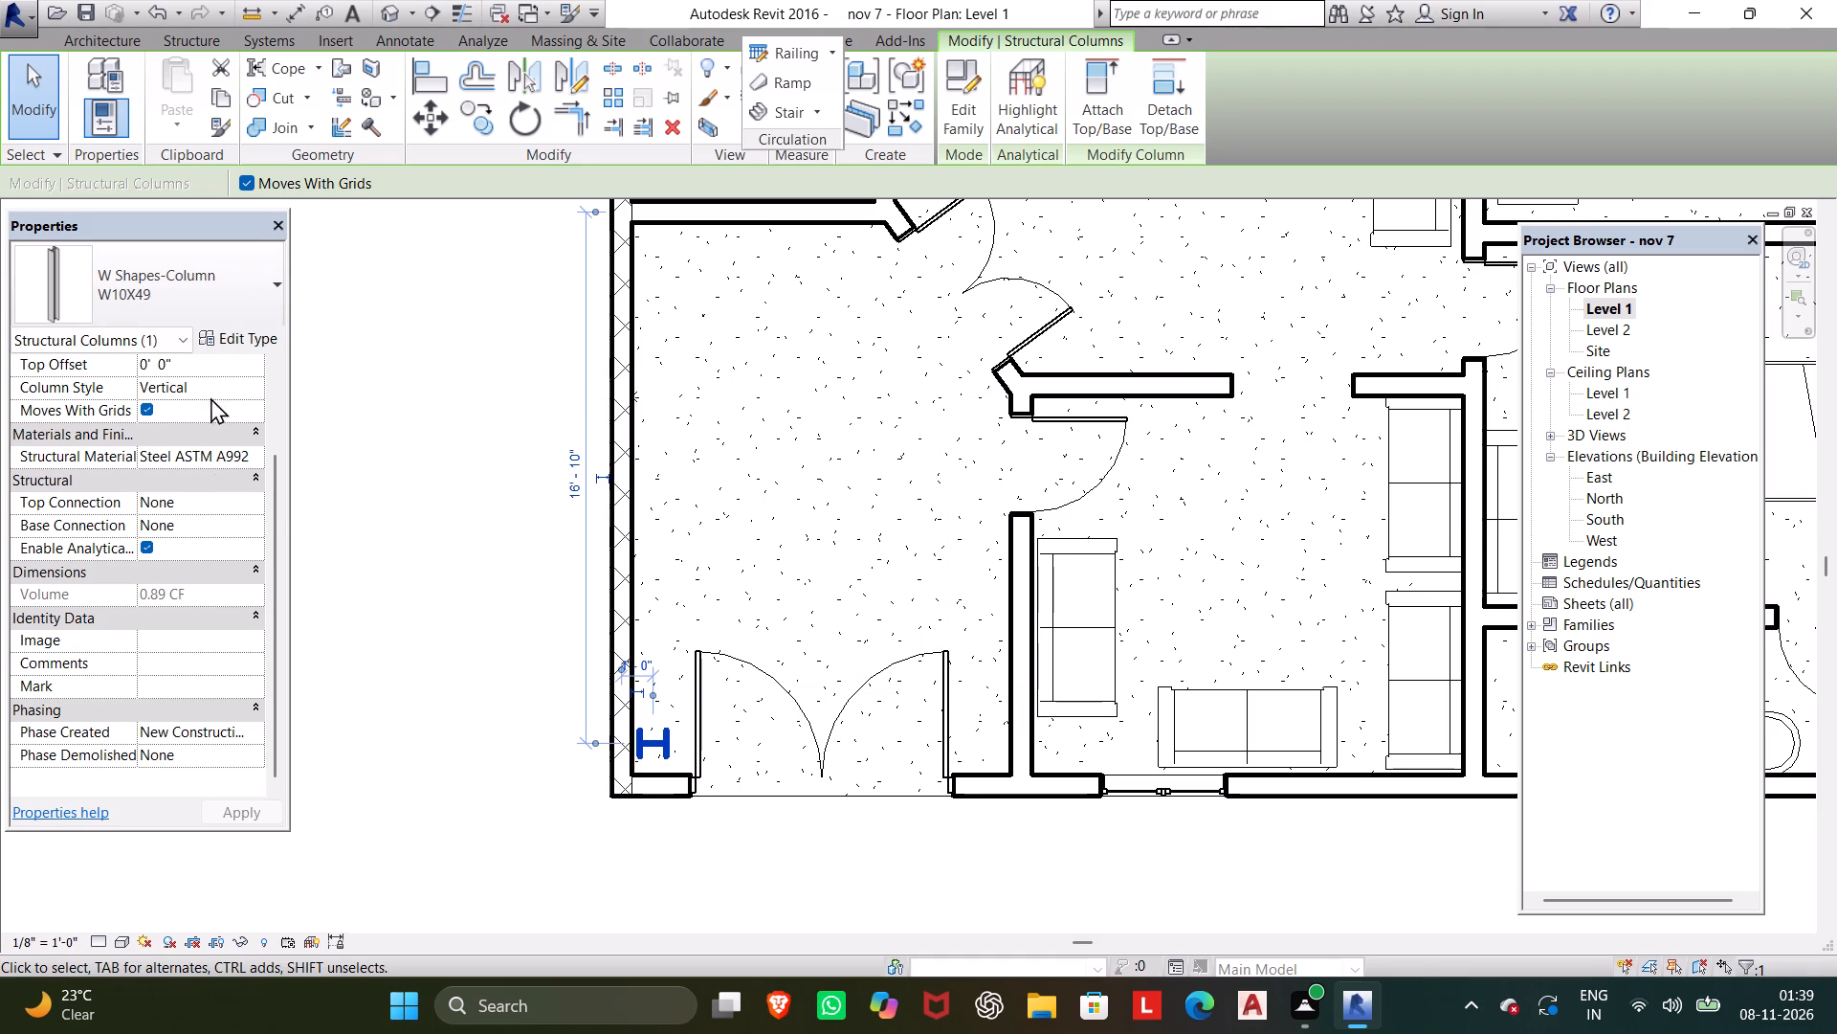
{"action": "left_click", "coordinate": [237, 335]}
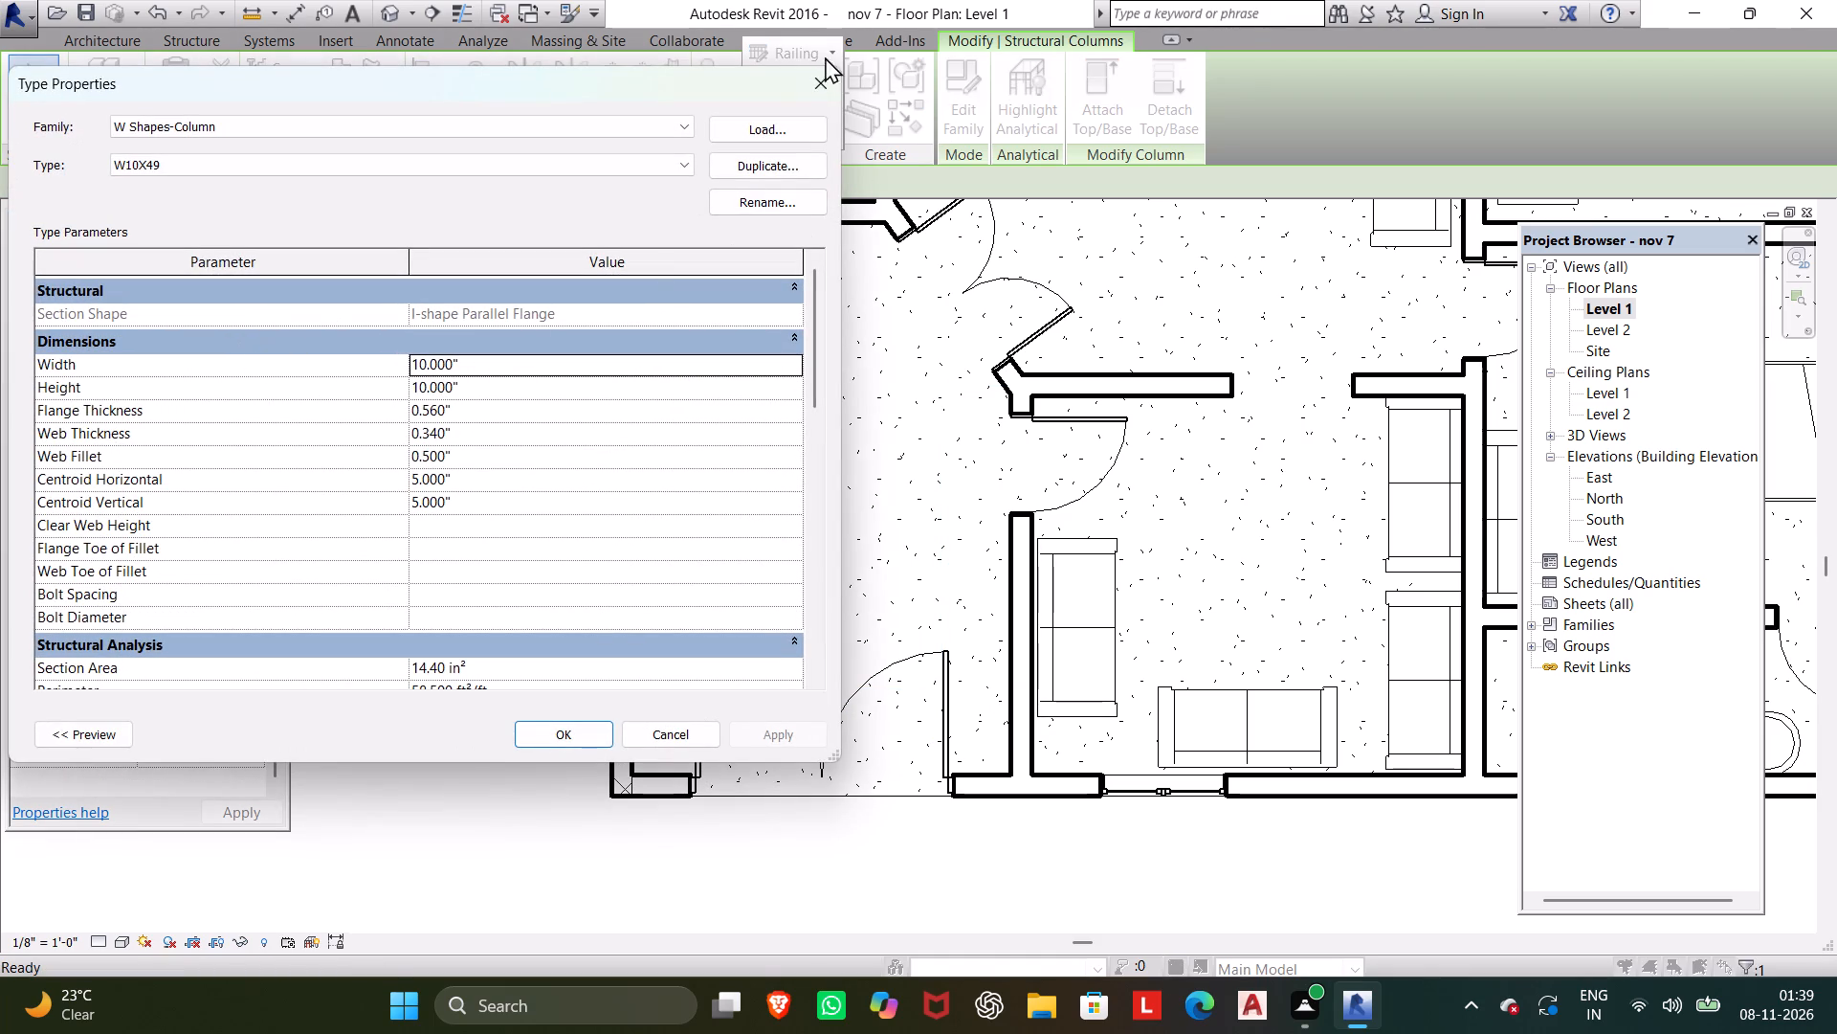
{"action": "left_click", "coordinate": [819, 58]}
{"action": "left_click", "coordinate": [821, 280]}
{"action": "left_click_drag", "start_coordinate": [802, 61], "coordinate": [809, 75]}
{"action": "left_click", "coordinate": [848, 265]}
{"action": "left_click", "coordinate": [819, 98]}
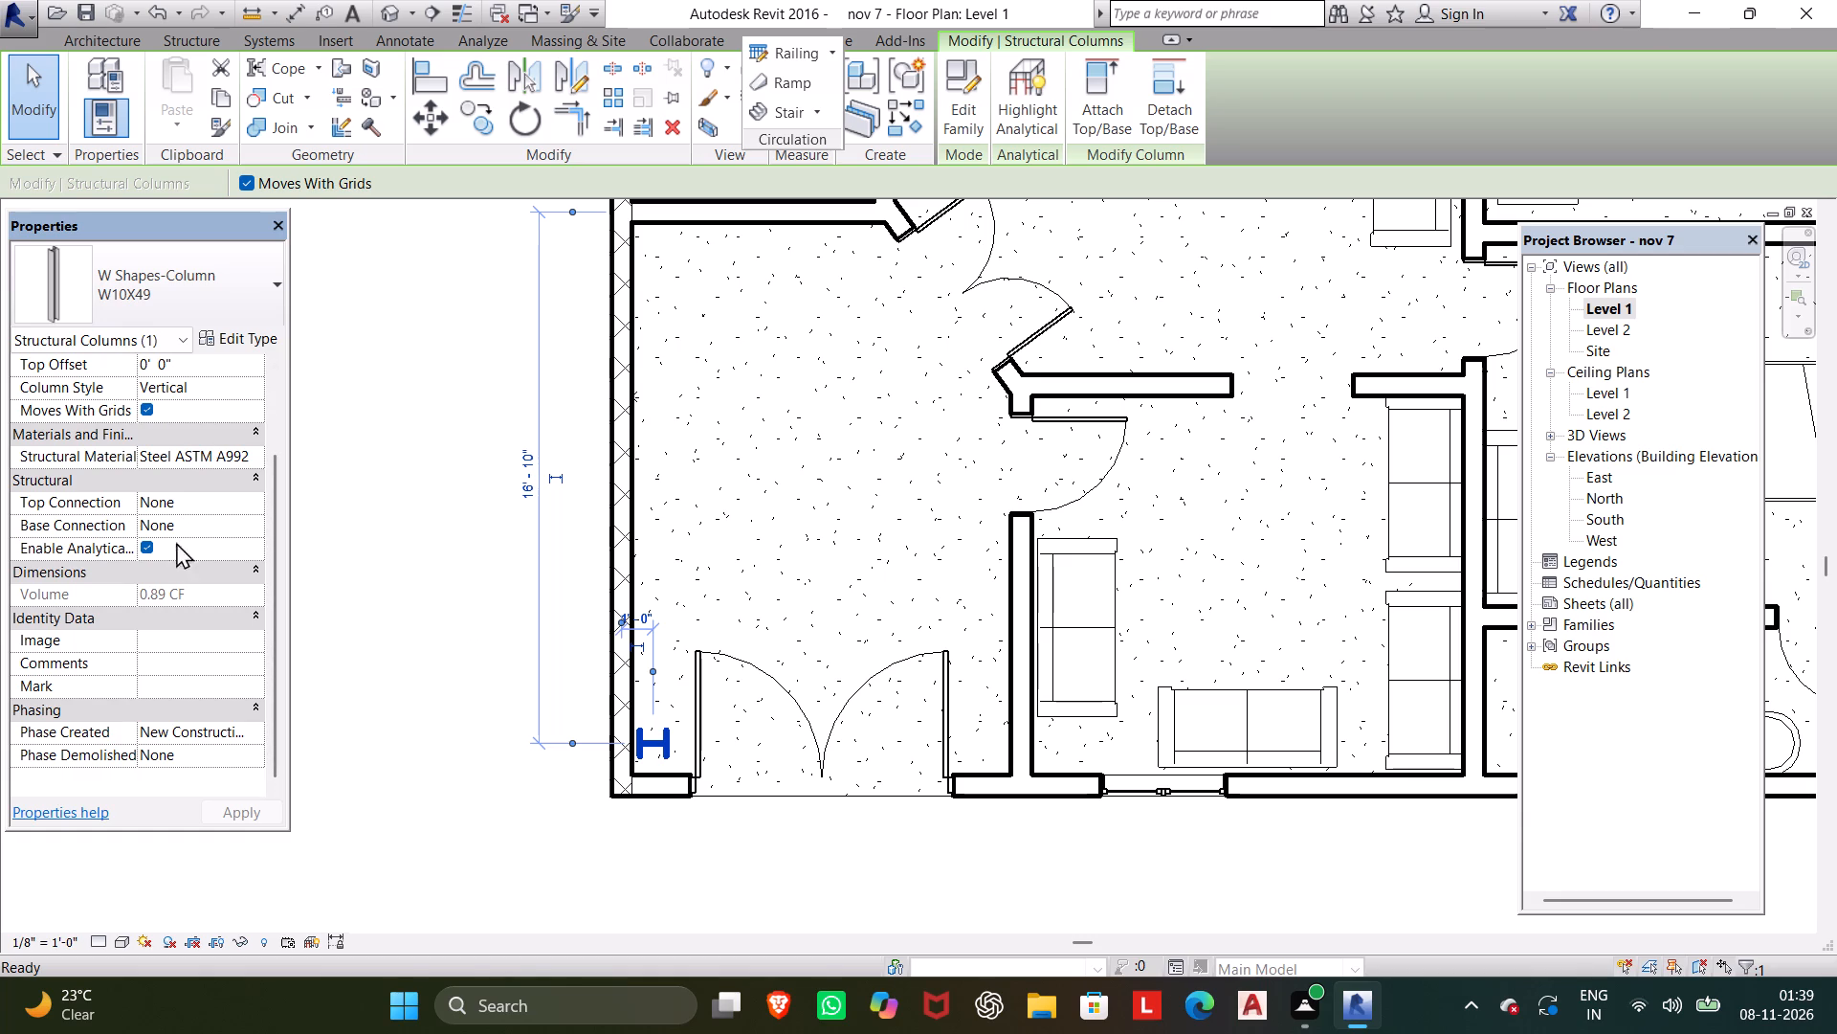
{"action": "left_click", "coordinate": [212, 432]}
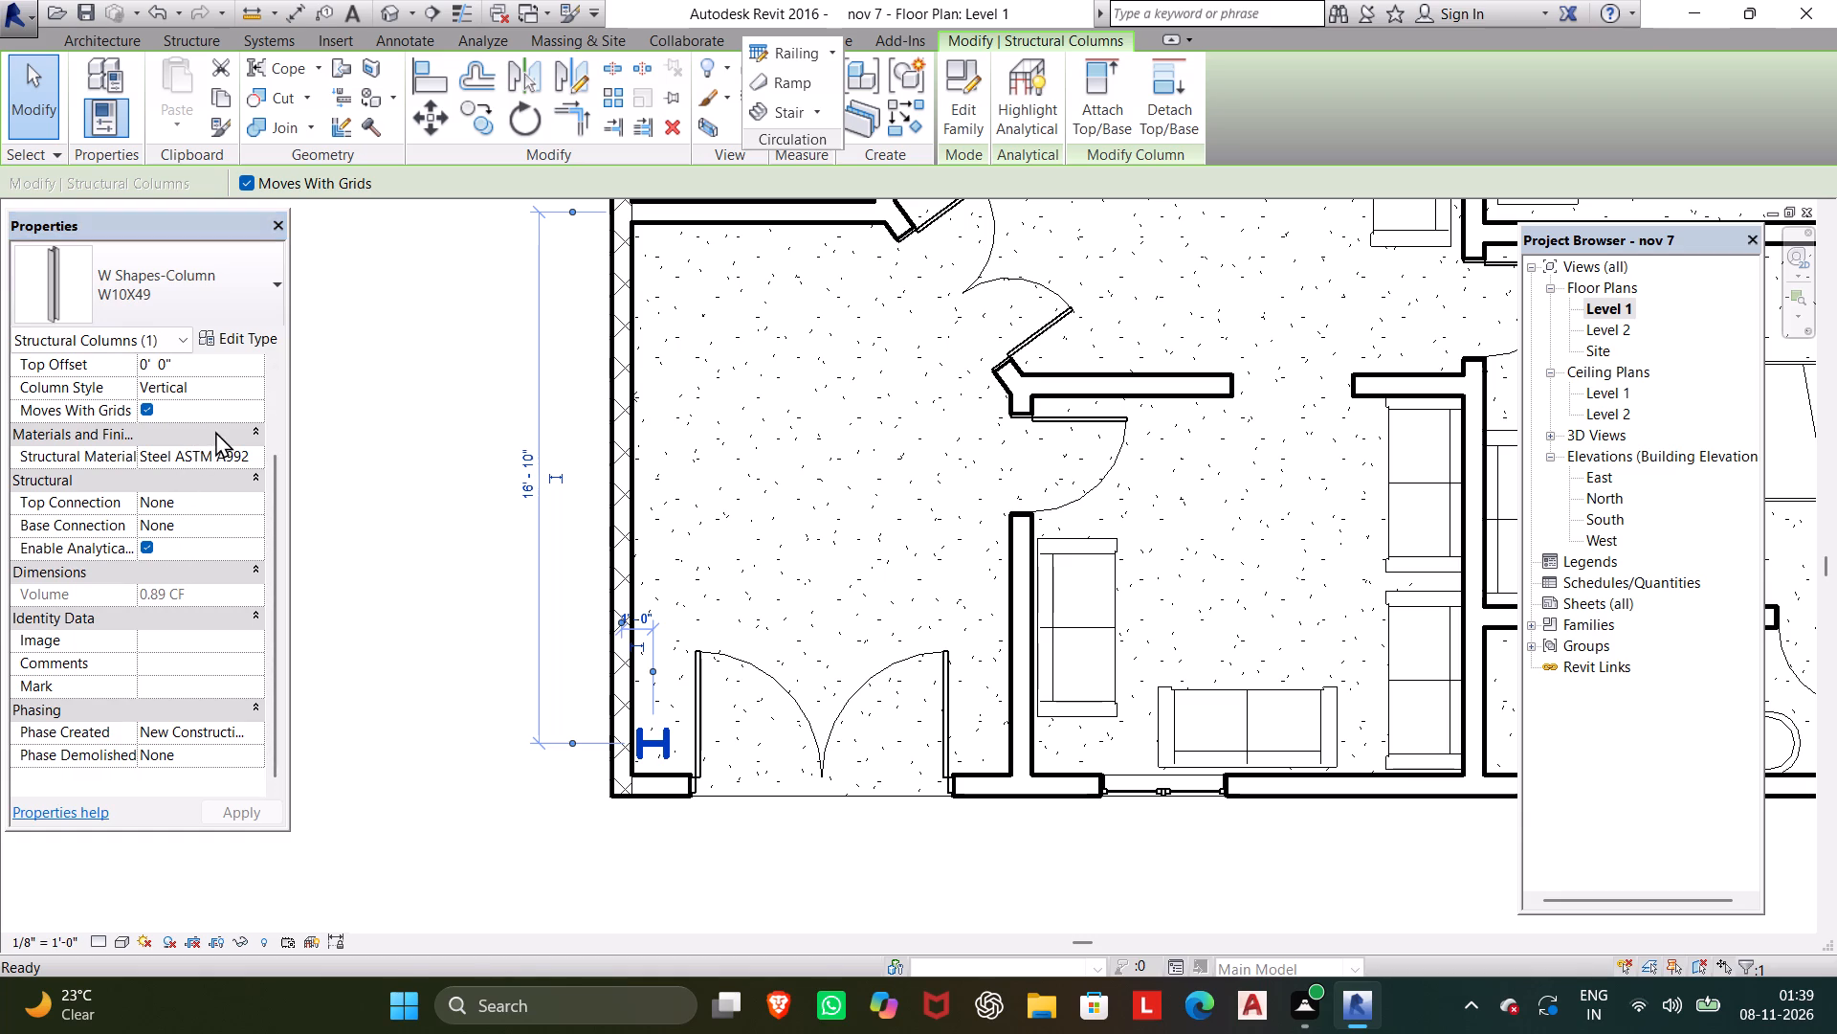
{"action": "left_click", "coordinate": [243, 389]}
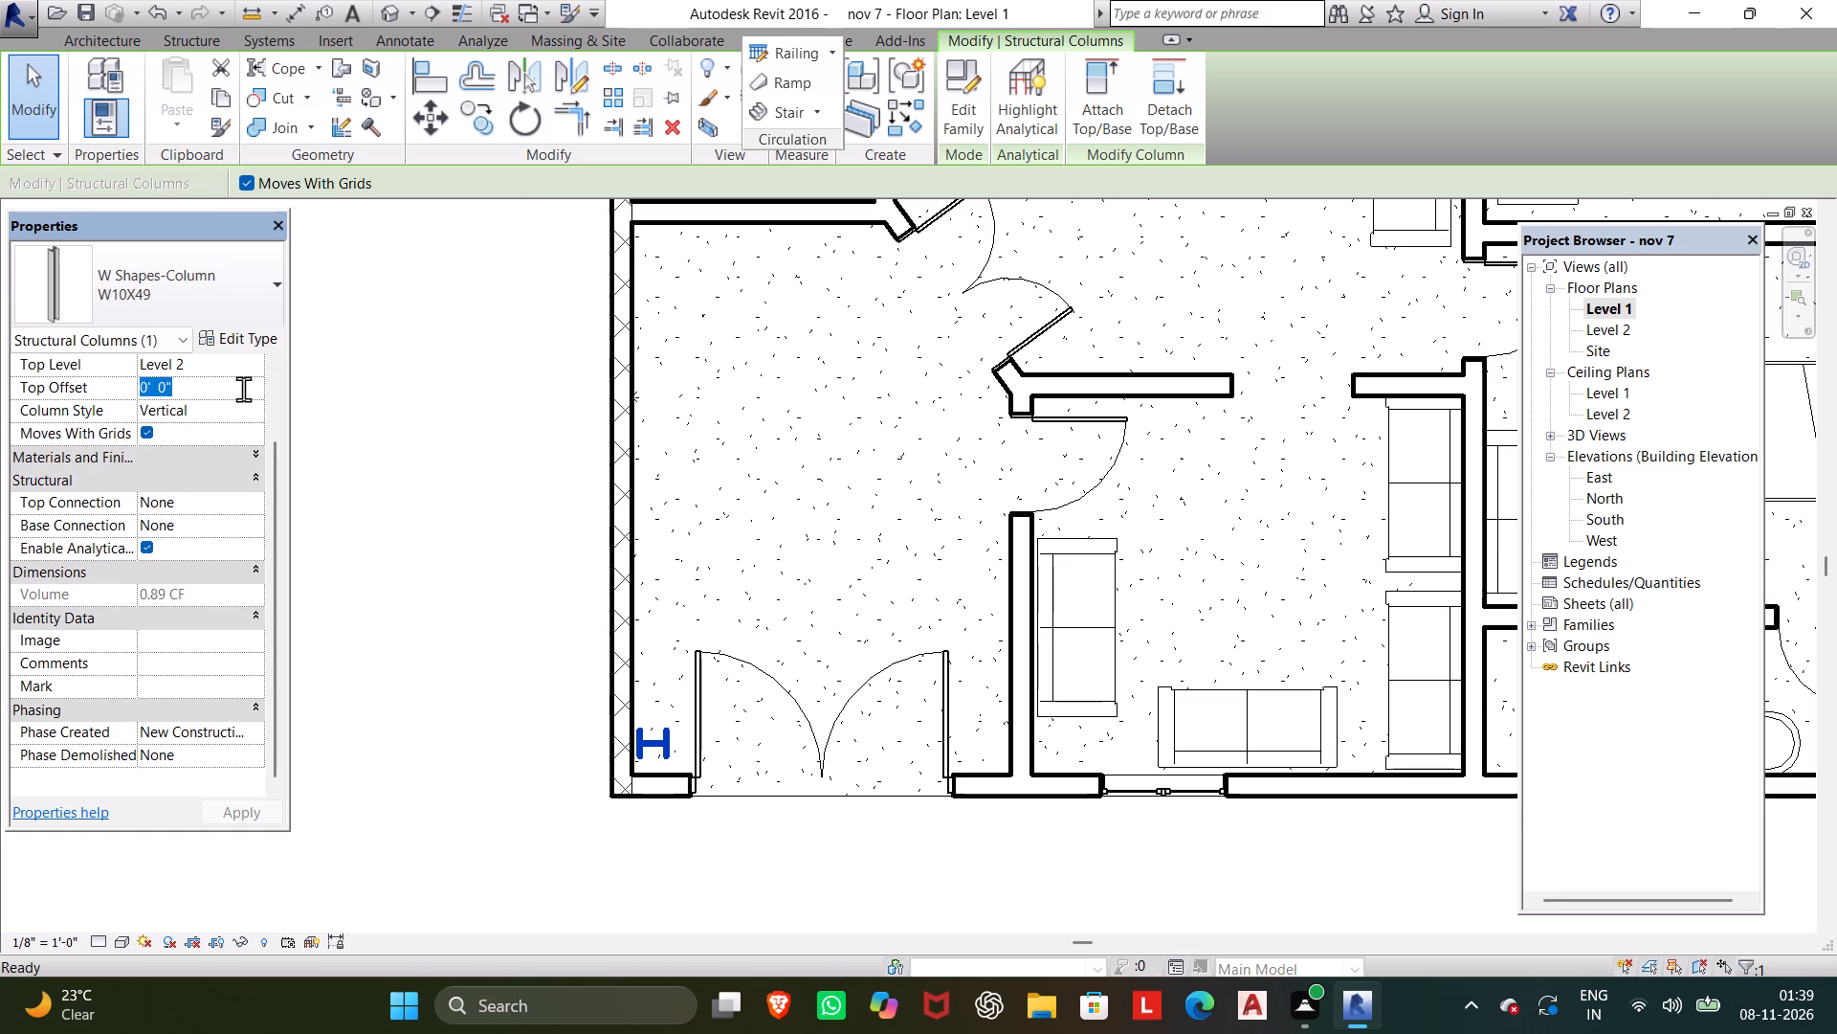
{"action": "type", "text": "10"}
{"action": "key", "text": "apostrophe"}
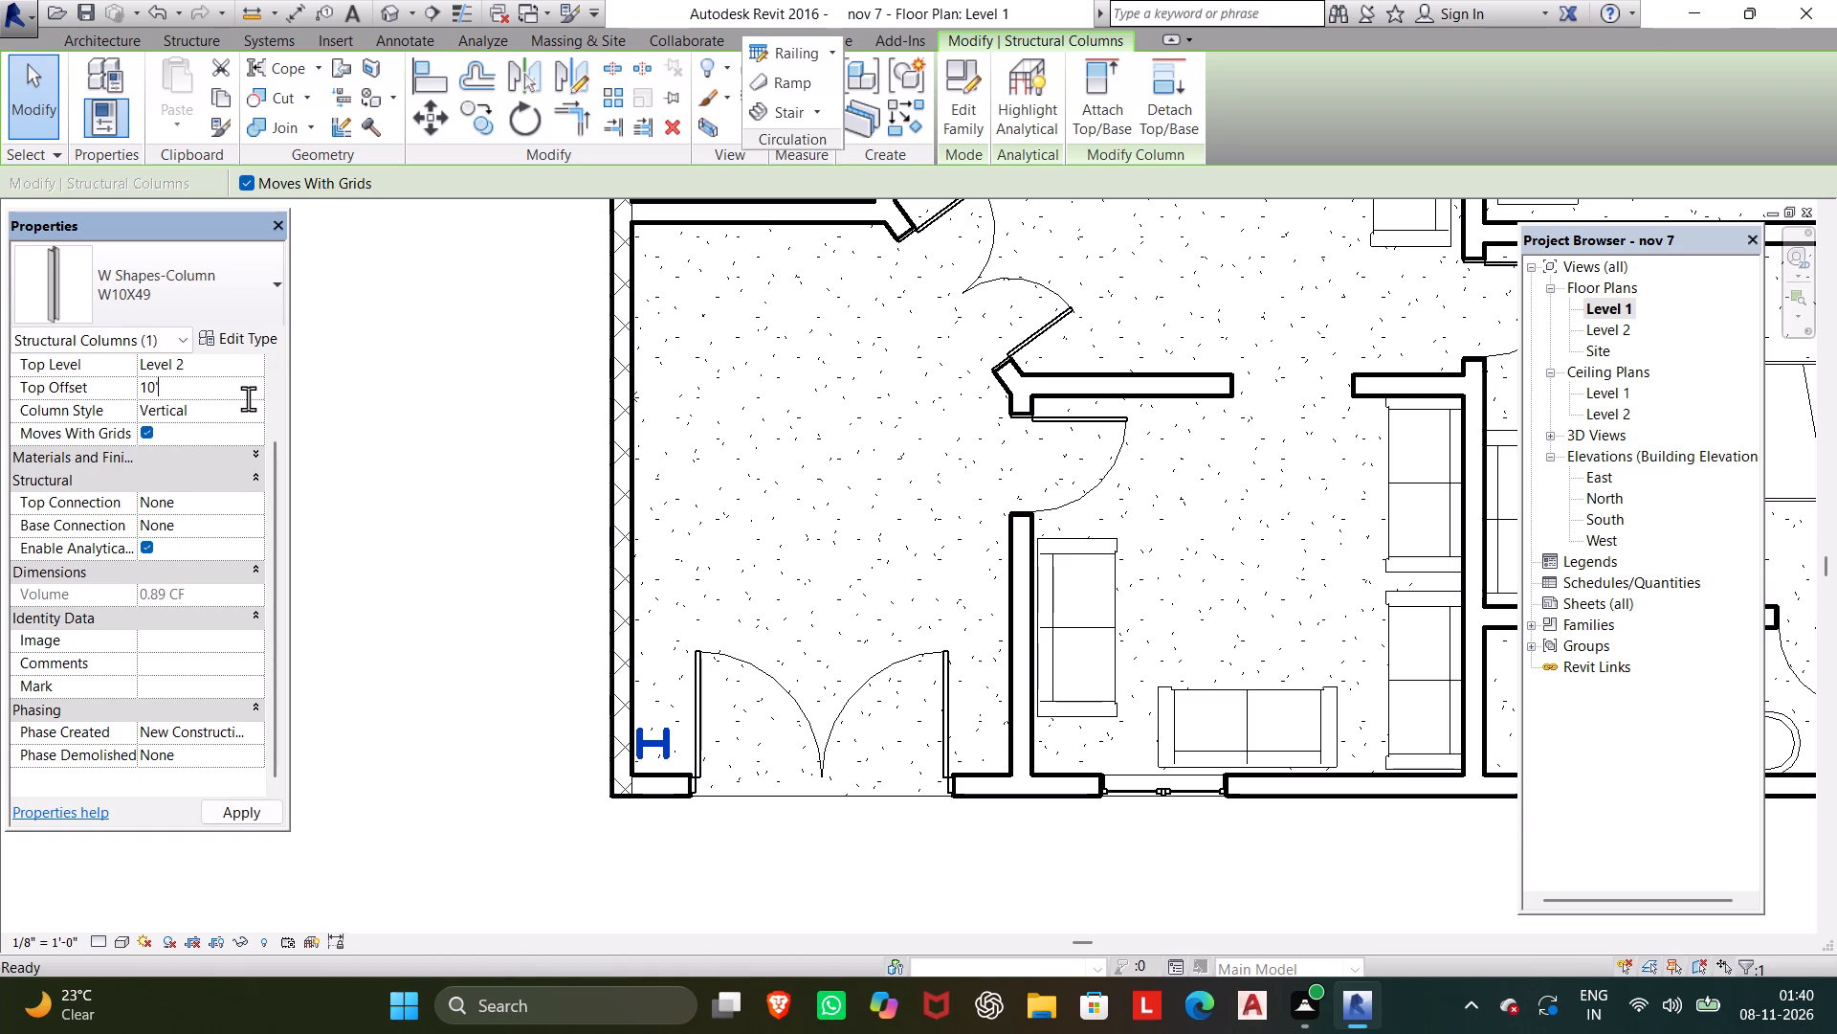
{"action": "key", "text": "Return"}
Examine the columns standing above the roof, the railing and the stair opening from several sides in the 3D view.
{"action": "scroll", "coordinate": [479, 475], "scroll_direction": "down", "scroll_amount": 3}
{"action": "middle_click_drag", "start_coordinate": [476, 475], "coordinate": [518, 562]}
{"action": "left_click", "coordinate": [387, 0]}
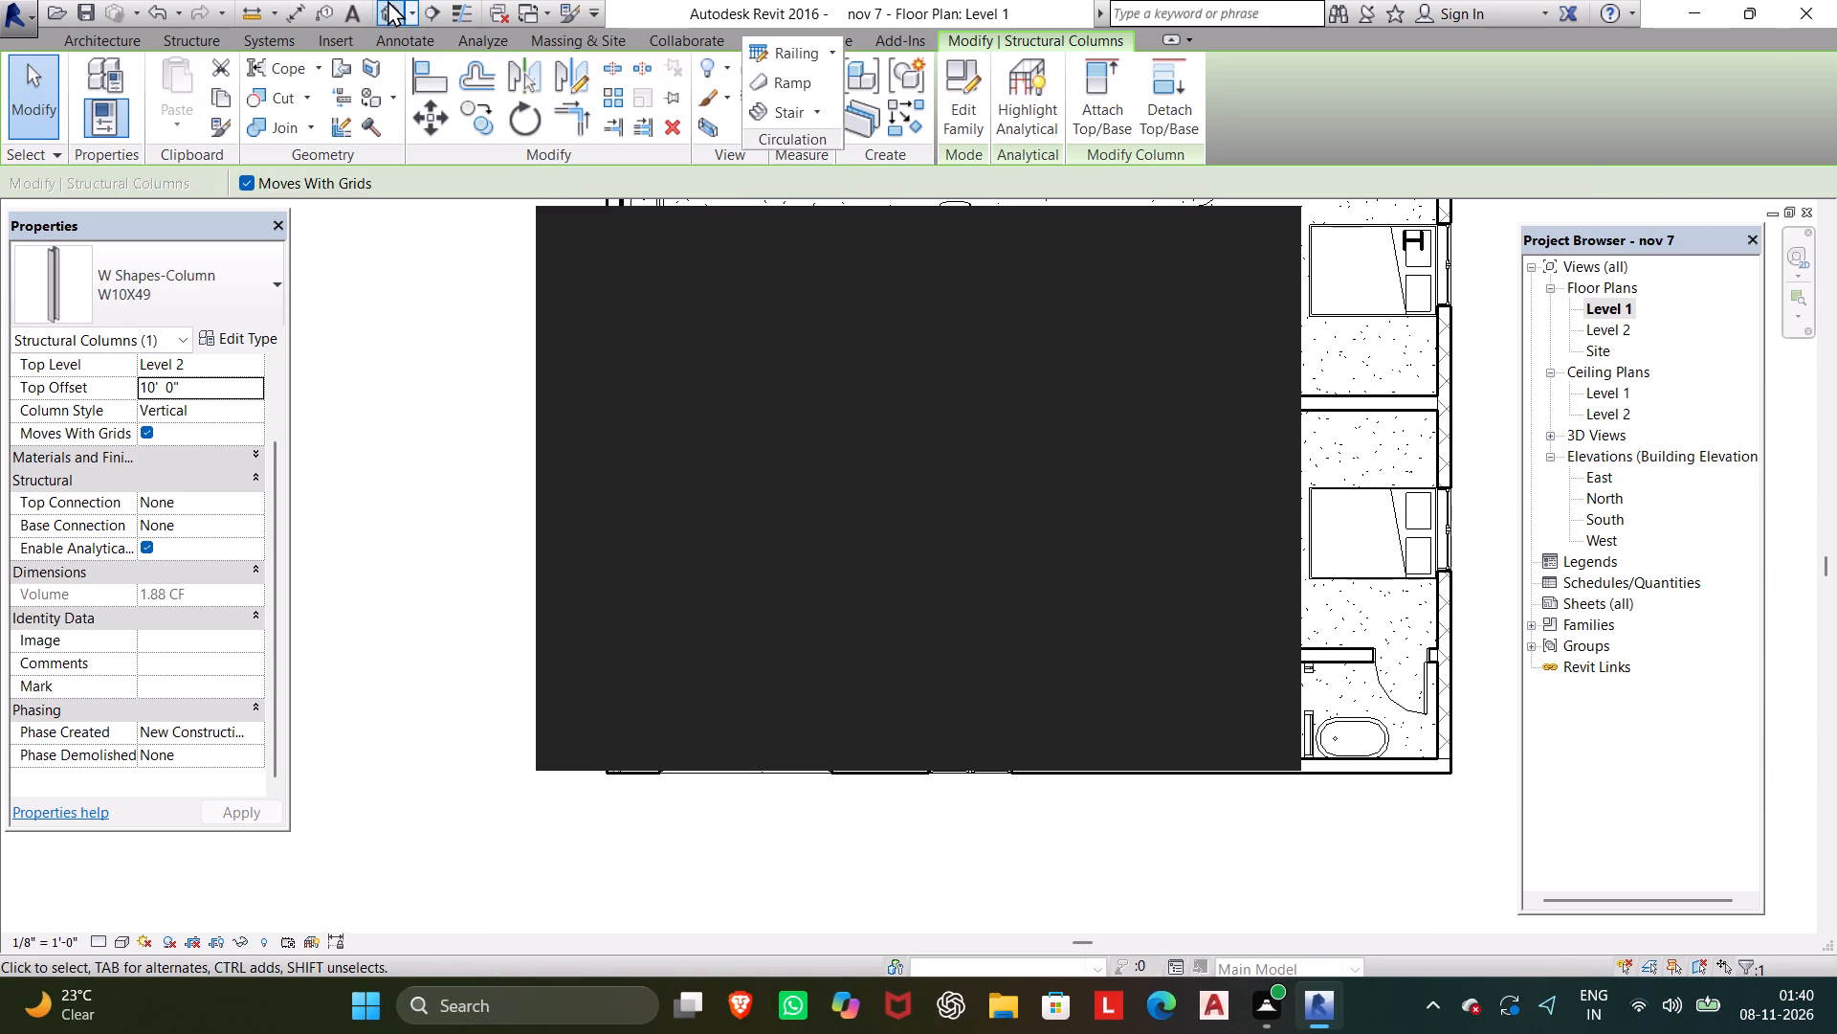
{"action": "scroll", "coordinate": [1251, 314], "scroll_direction": "down", "scroll_amount": 2}
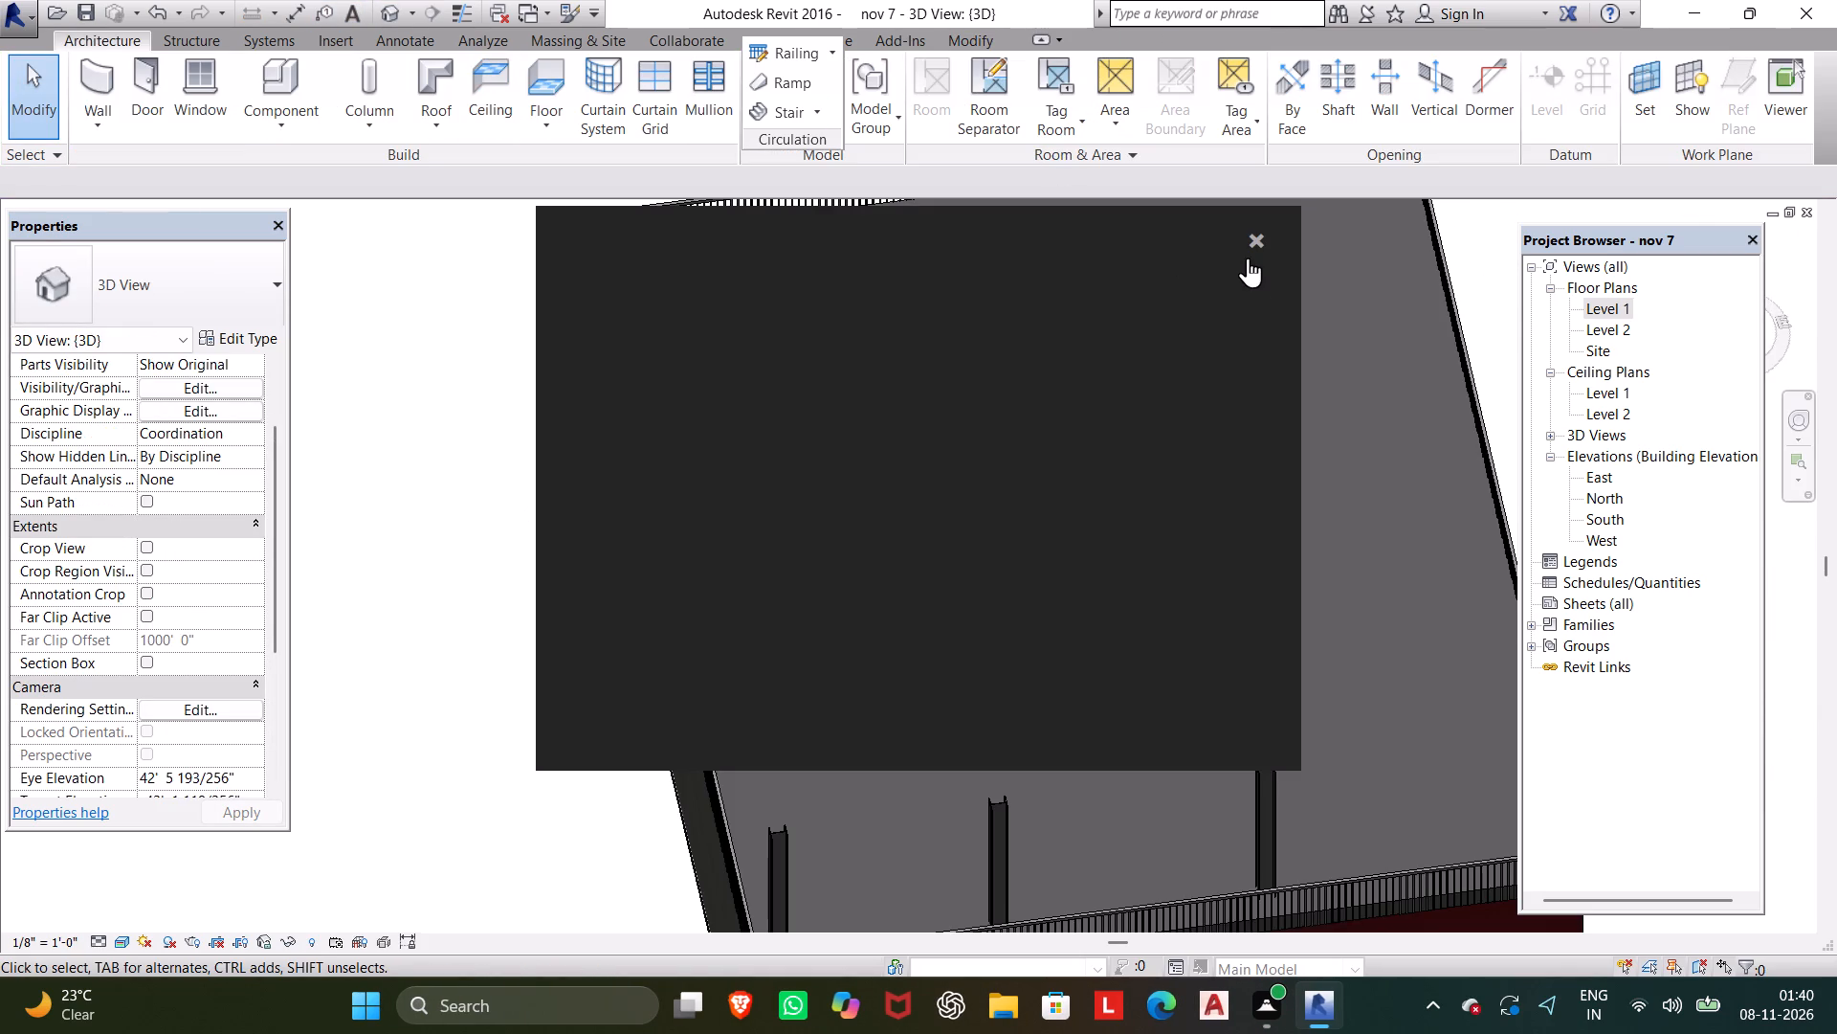
{"action": "left_click", "coordinate": [1243, 244]}
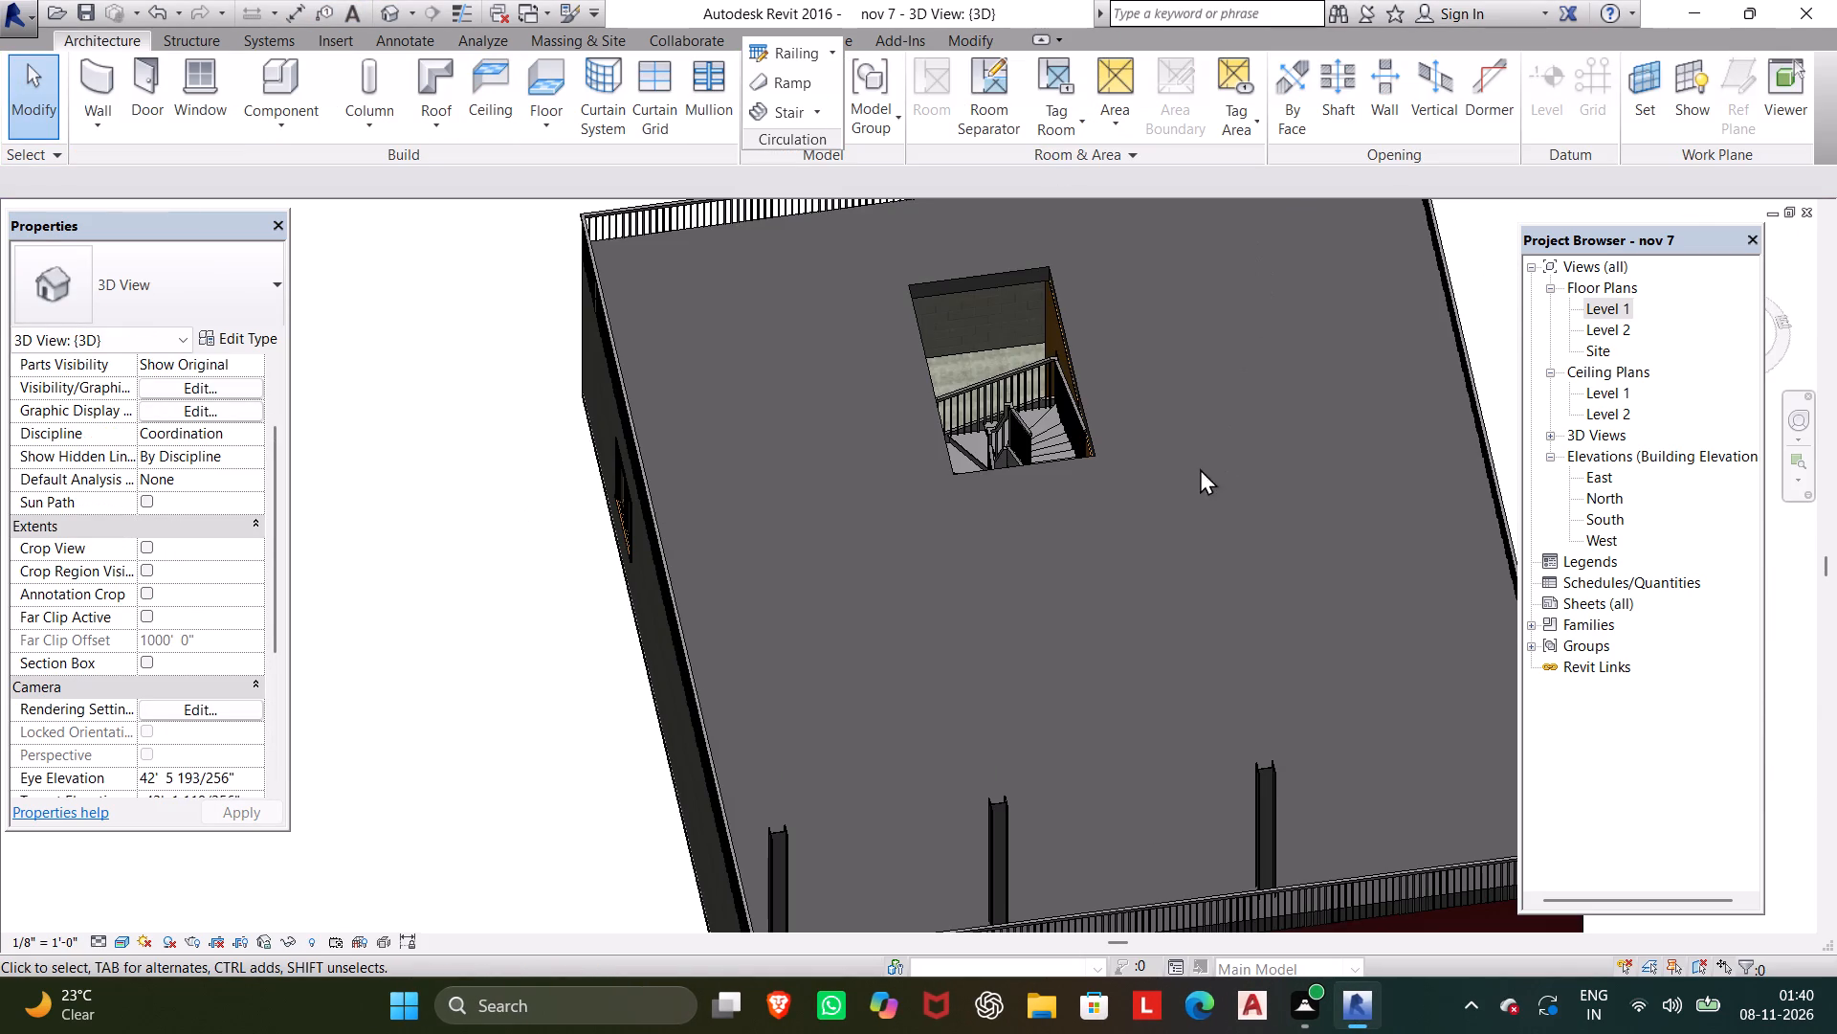
{"action": "middle_click_drag", "start_coordinate": [971, 615], "coordinate": [1250, 475], "text": "shift"}
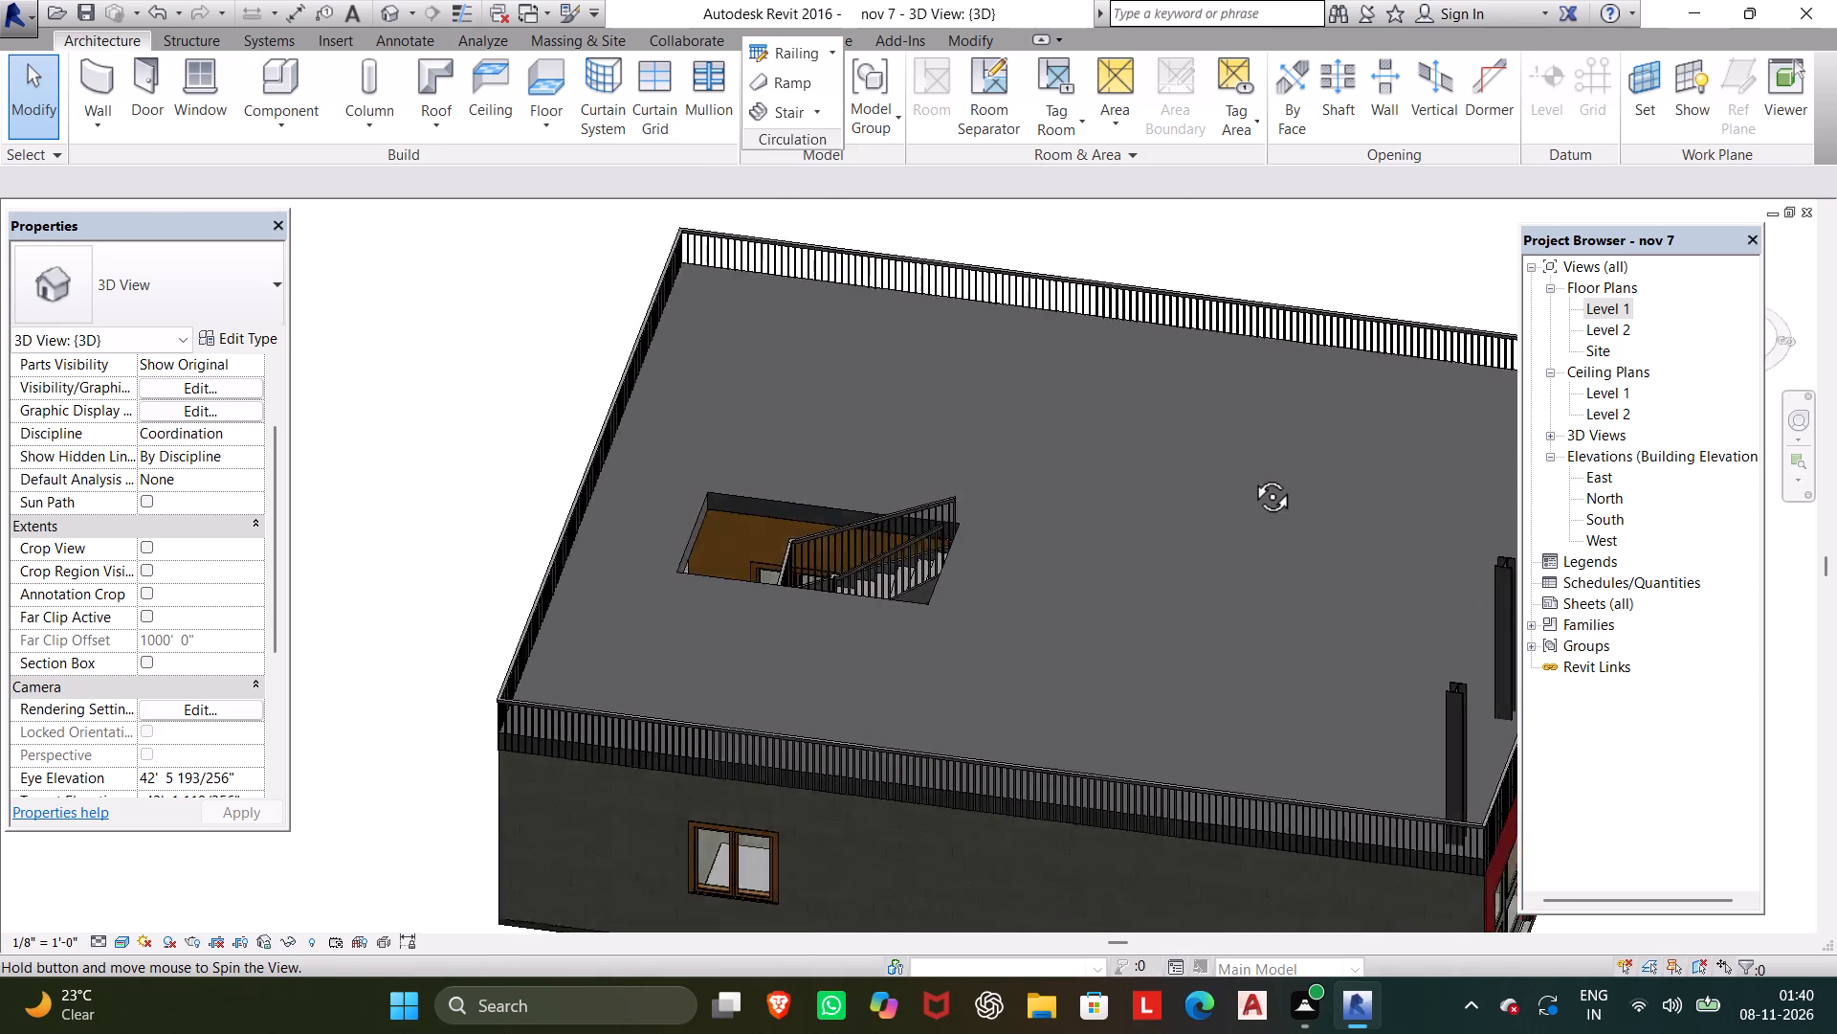
{"action": "middle_click_drag", "start_coordinate": [1250, 475], "coordinate": [1263, 453], "text": "shift"}
{"action": "middle_click_drag", "start_coordinate": [1255, 445], "coordinate": [1229, 240]}
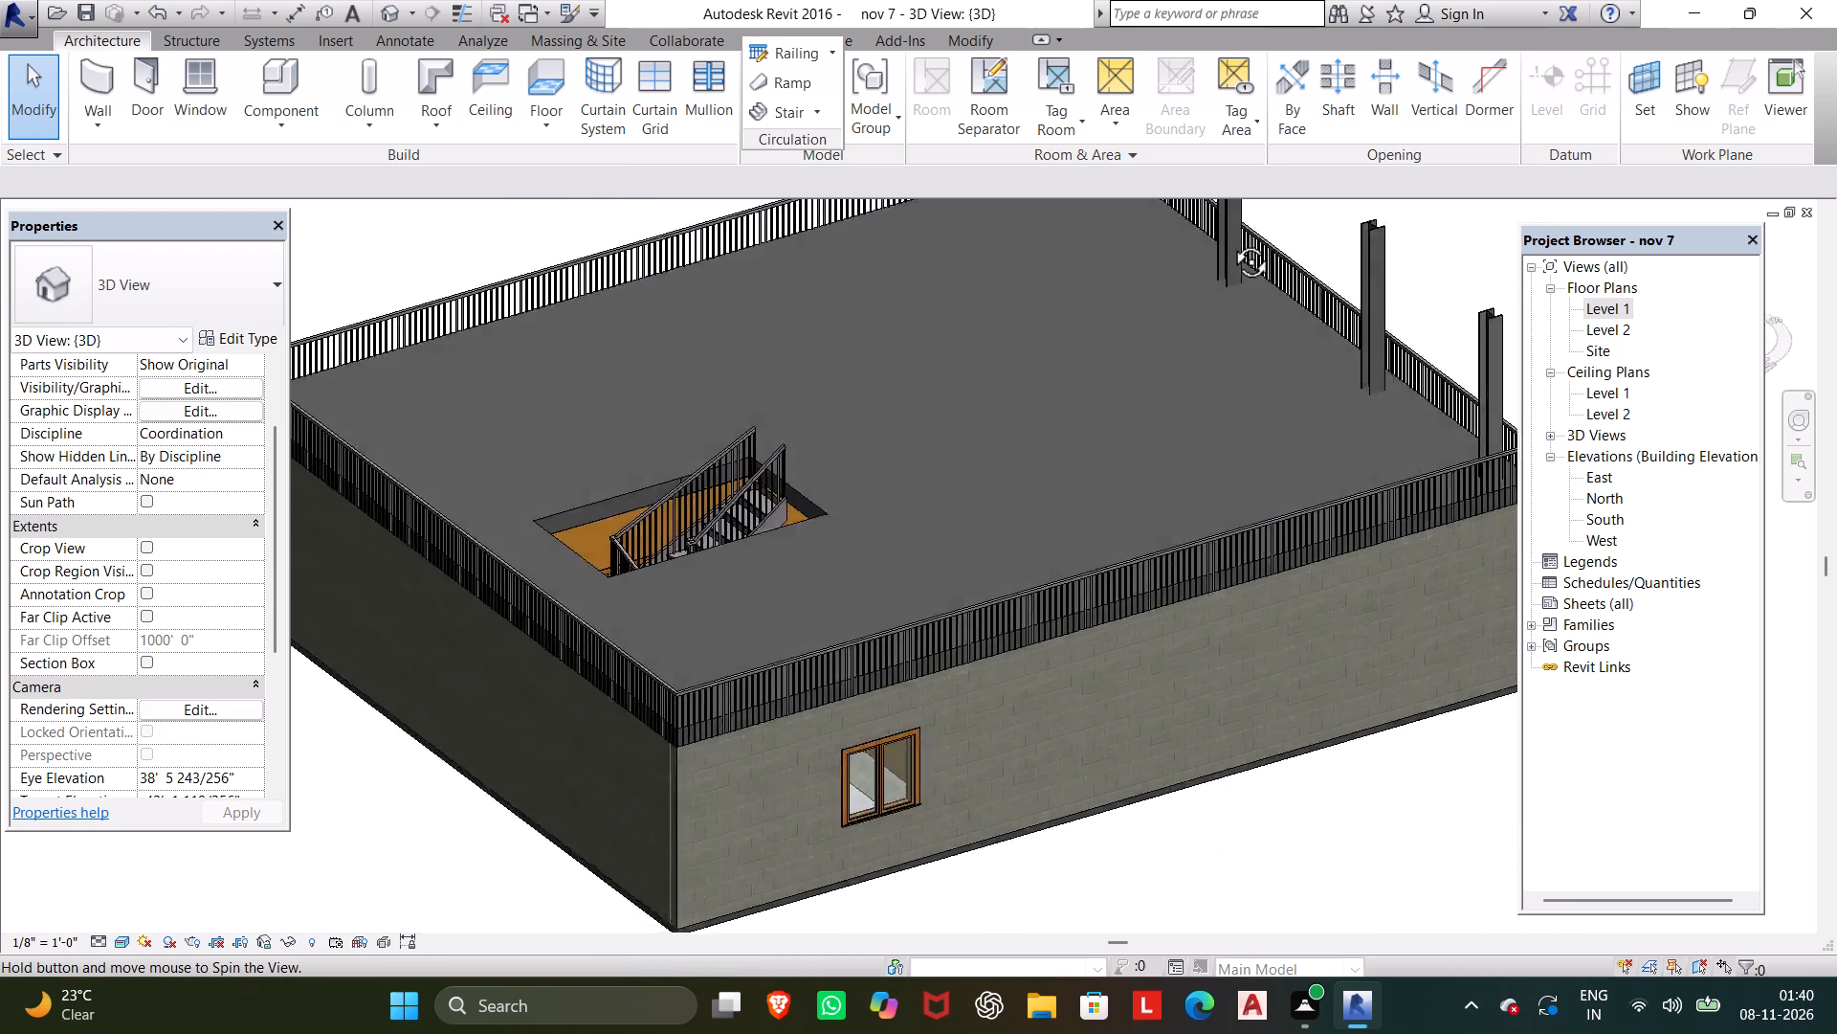
{"action": "middle_click_drag", "start_coordinate": [1229, 240], "coordinate": [1244, 116]}
{"action": "middle_click_drag", "start_coordinate": [1181, 172], "coordinate": [1146, 331]}
{"action": "middle_click_drag", "start_coordinate": [1076, 357], "coordinate": [1075, 366]}
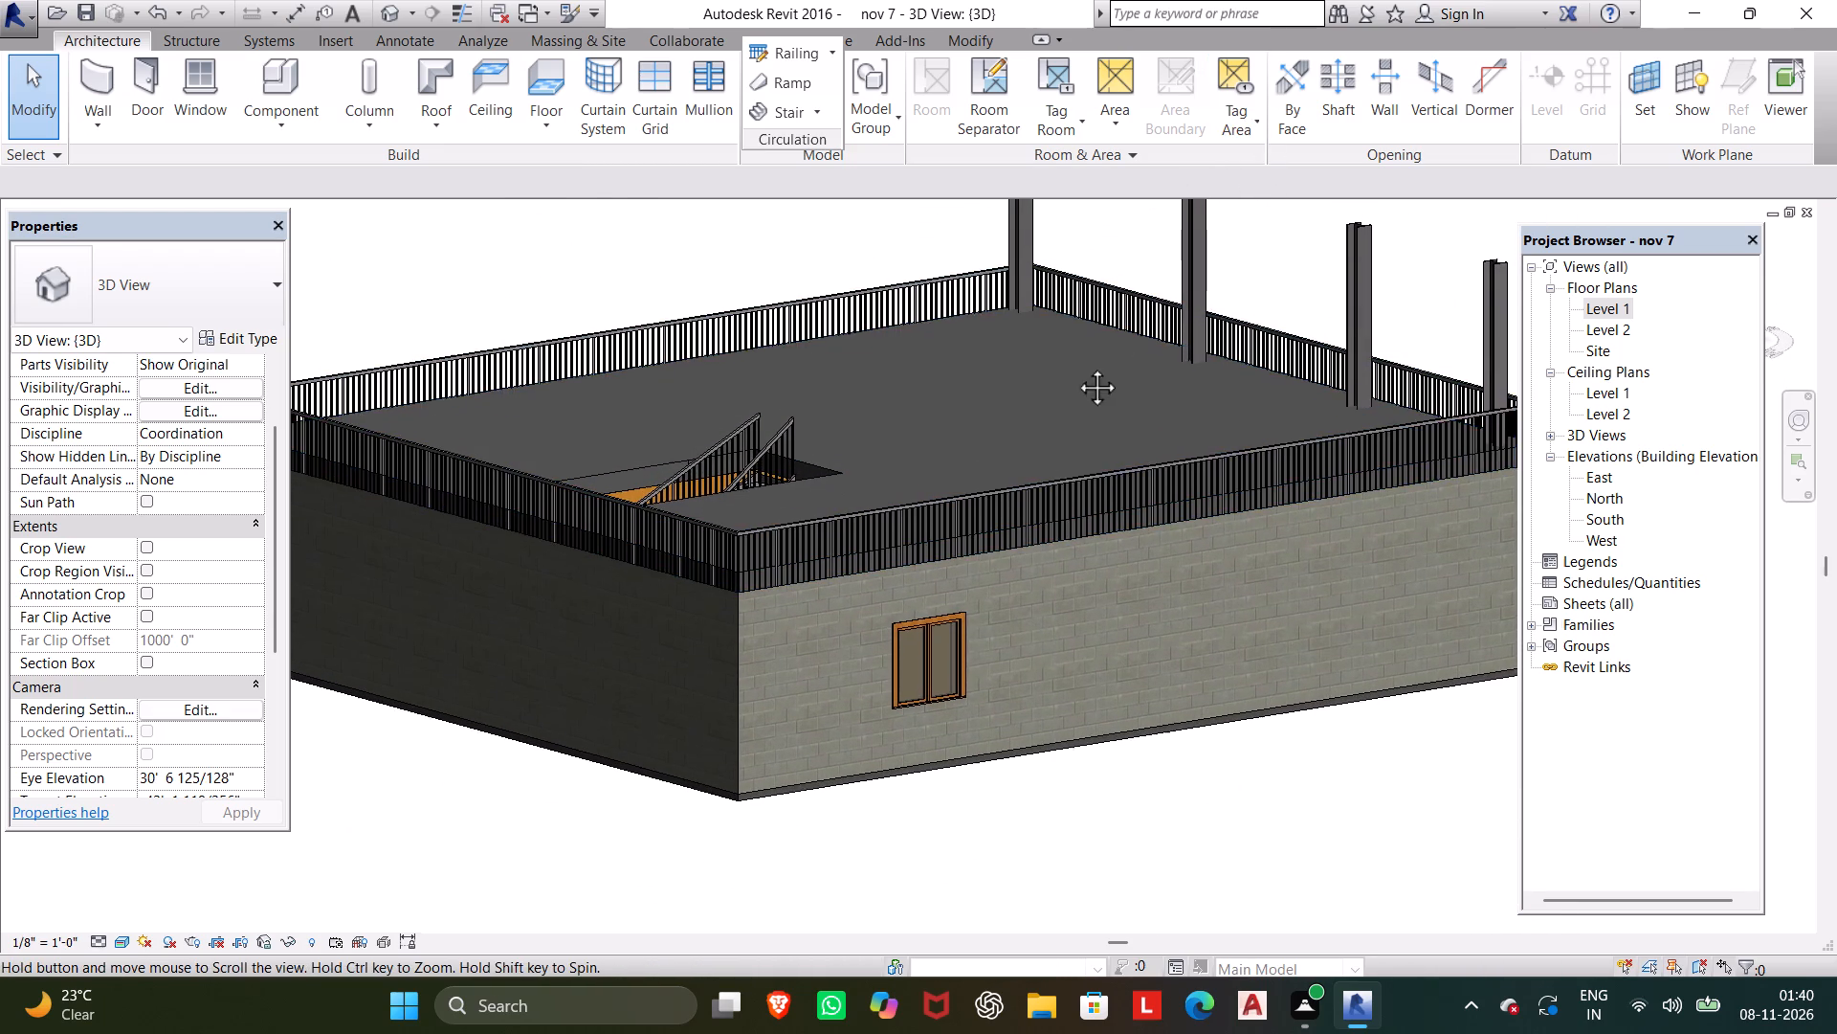
{"action": "middle_click_drag", "start_coordinate": [1075, 366], "coordinate": [1024, 498]}
Change the southeast corner column to the W10X33 type in the 3D view.
{"action": "left_click", "coordinate": [963, 329]}
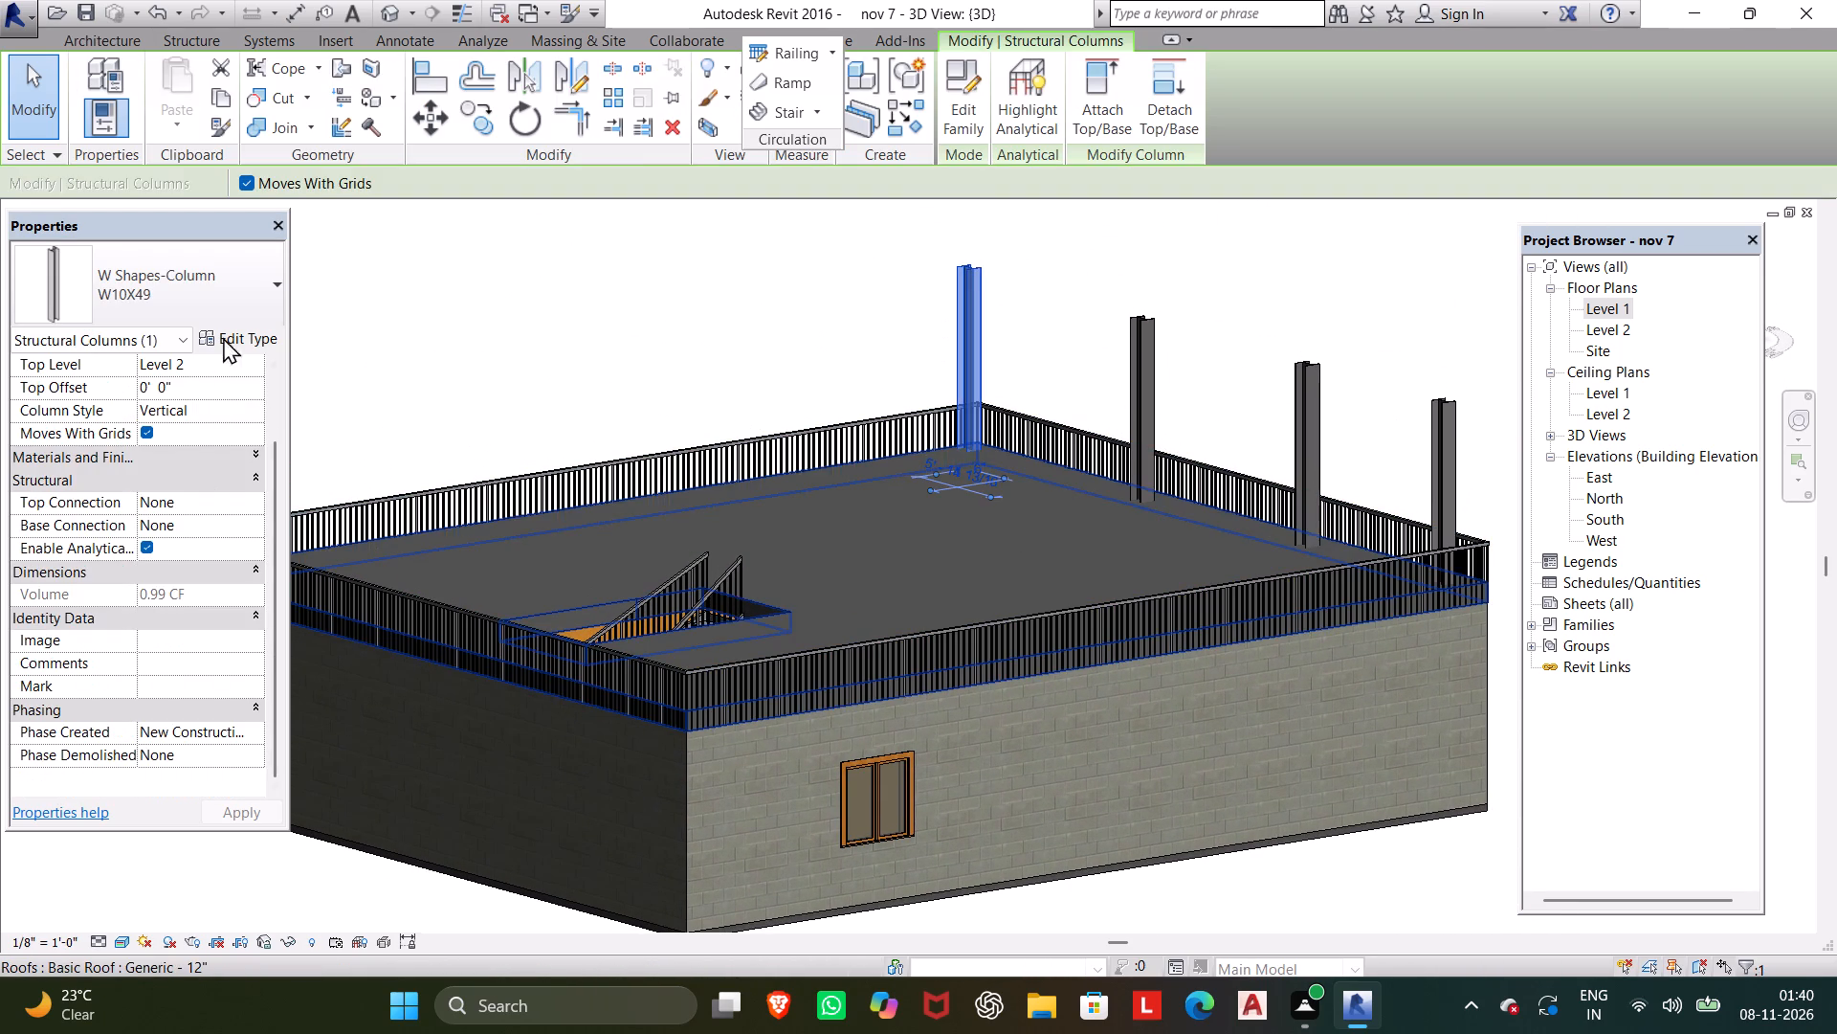
{"action": "left_click", "coordinate": [244, 293]}
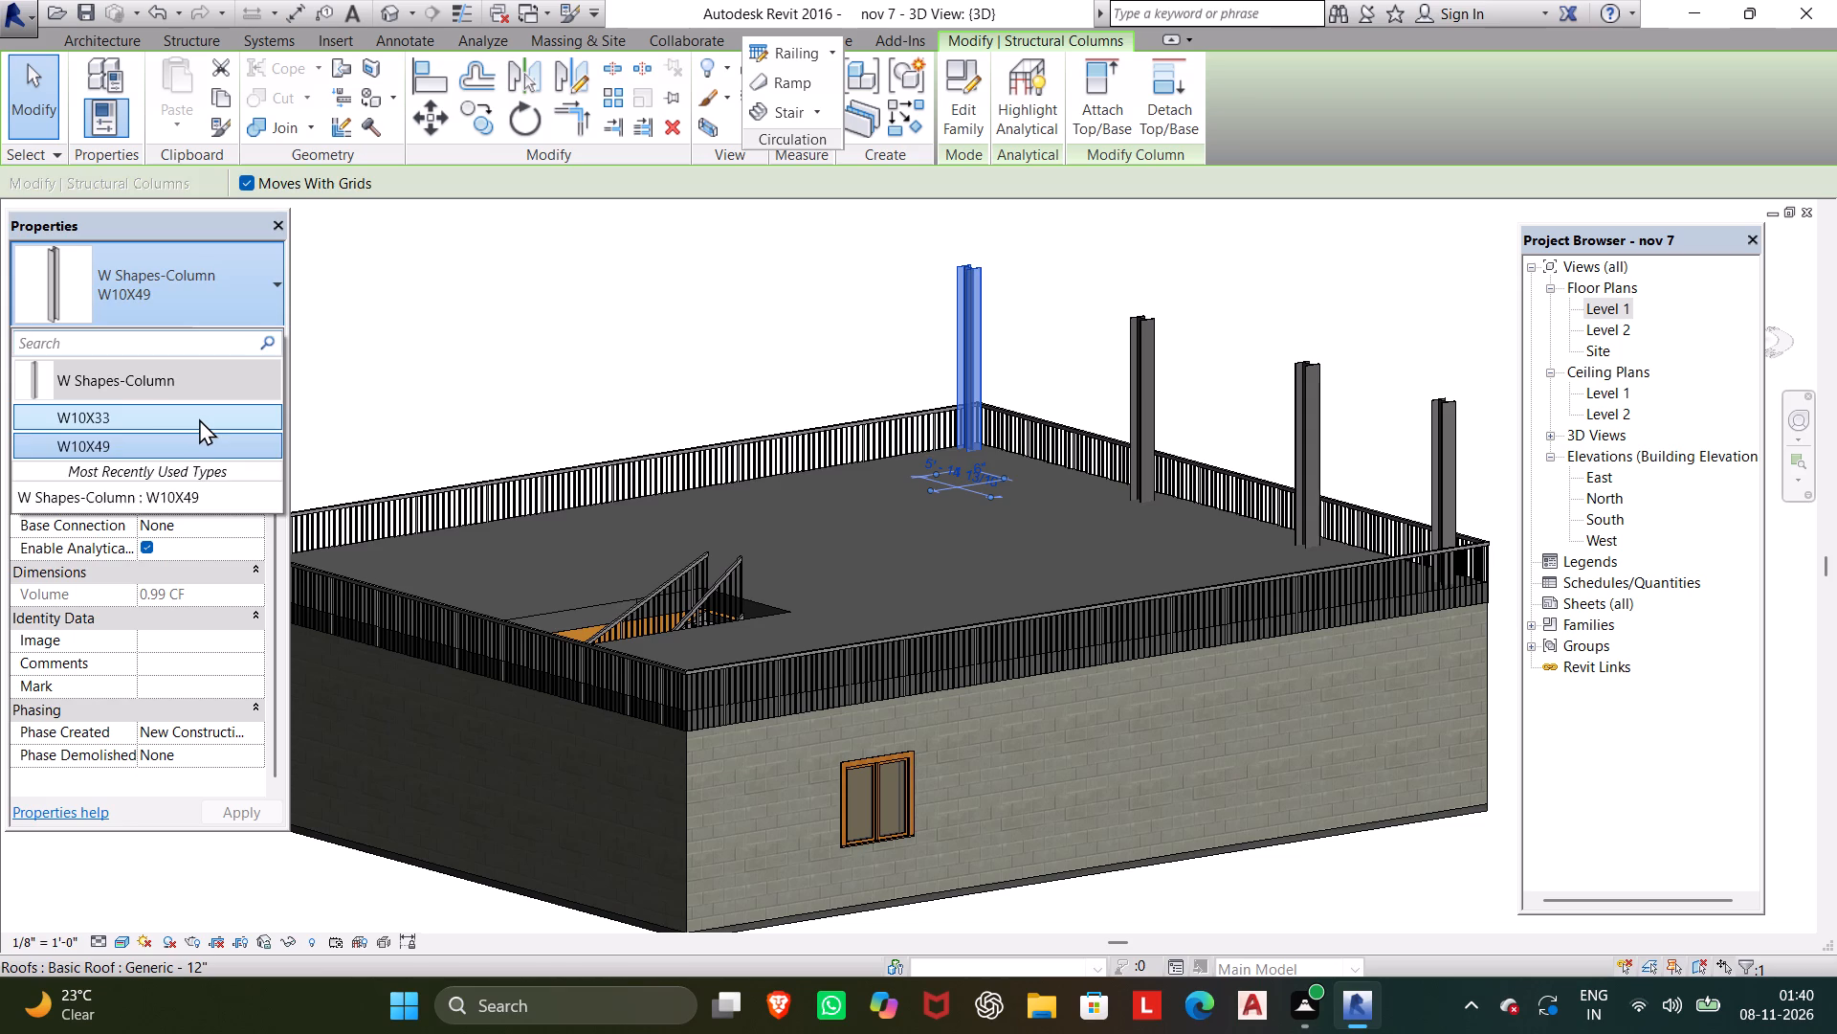
{"action": "left_click", "coordinate": [199, 418]}
{"action": "left_click", "coordinate": [987, 448]}
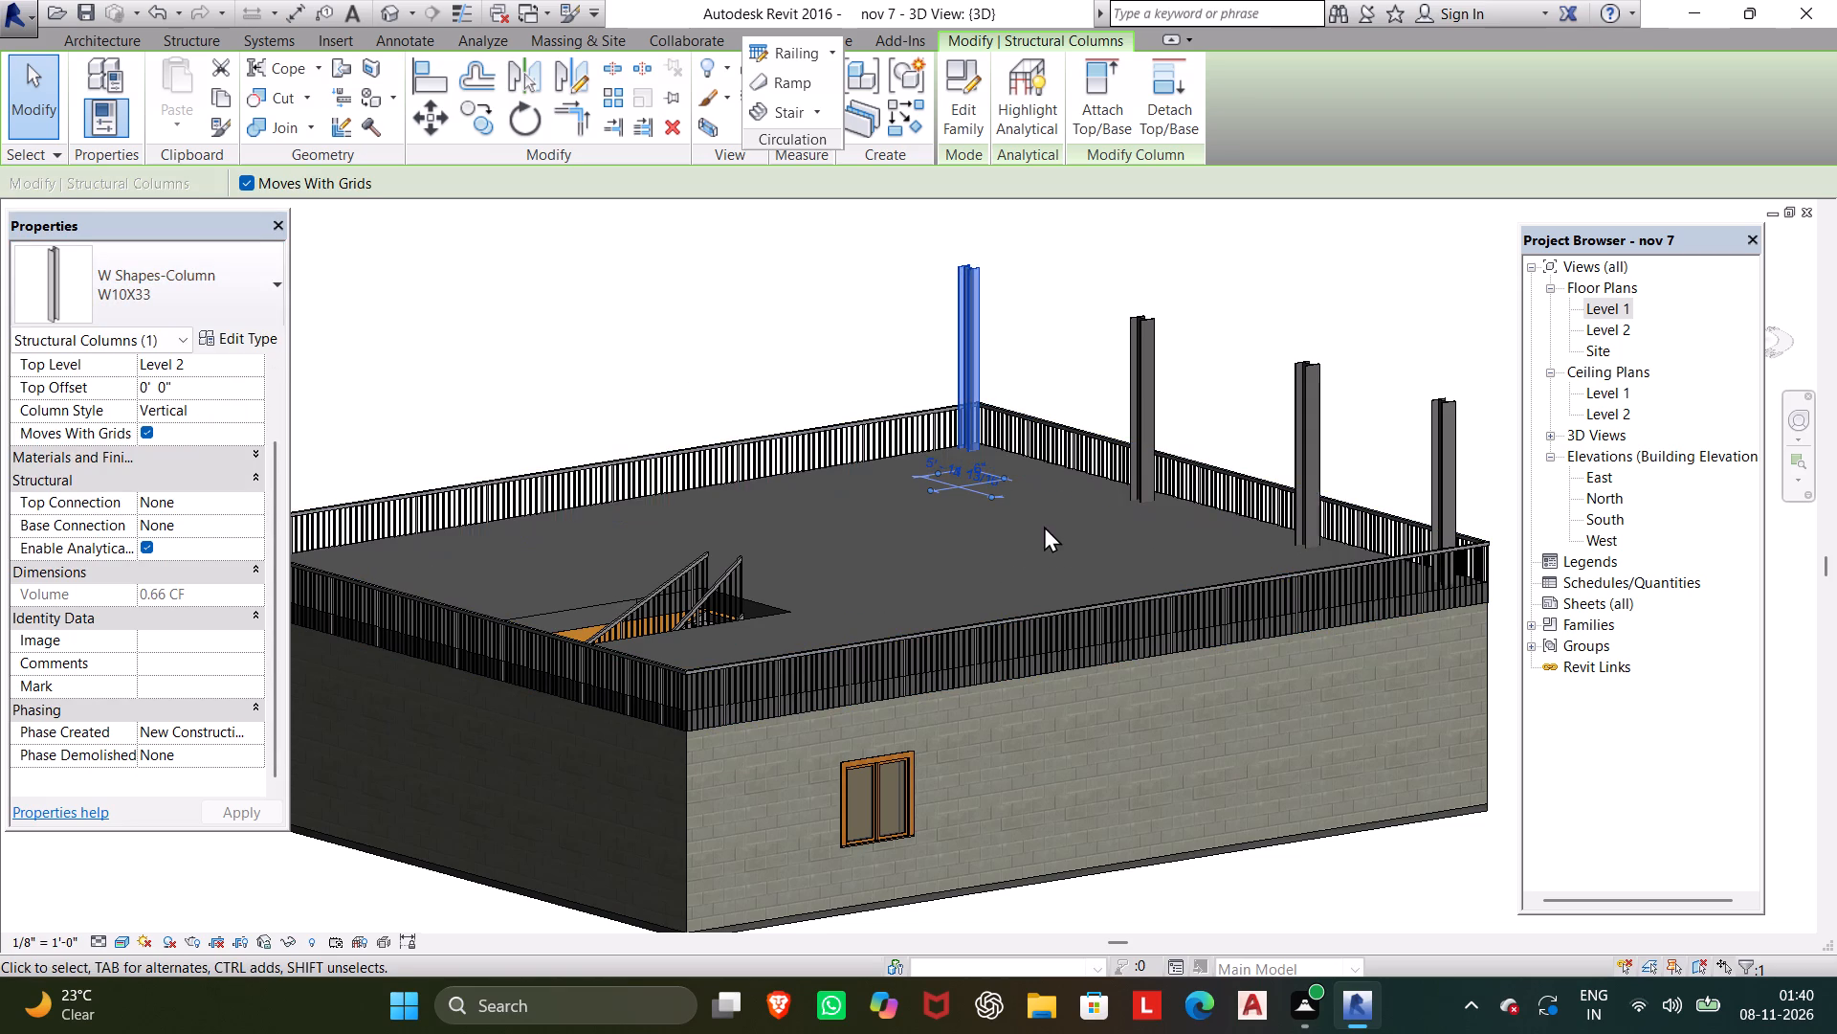
In the Level 1 floor plan, set the Top Offset to 10' for the W10X49 column beside the middle east bedroom's bed.
{"action": "double_click", "coordinate": [1616, 316]}
{"action": "scroll", "coordinate": [1525, 450], "scroll_direction": "down", "scroll_amount": 2}
{"action": "middle_click", "coordinate": [1521, 455]}
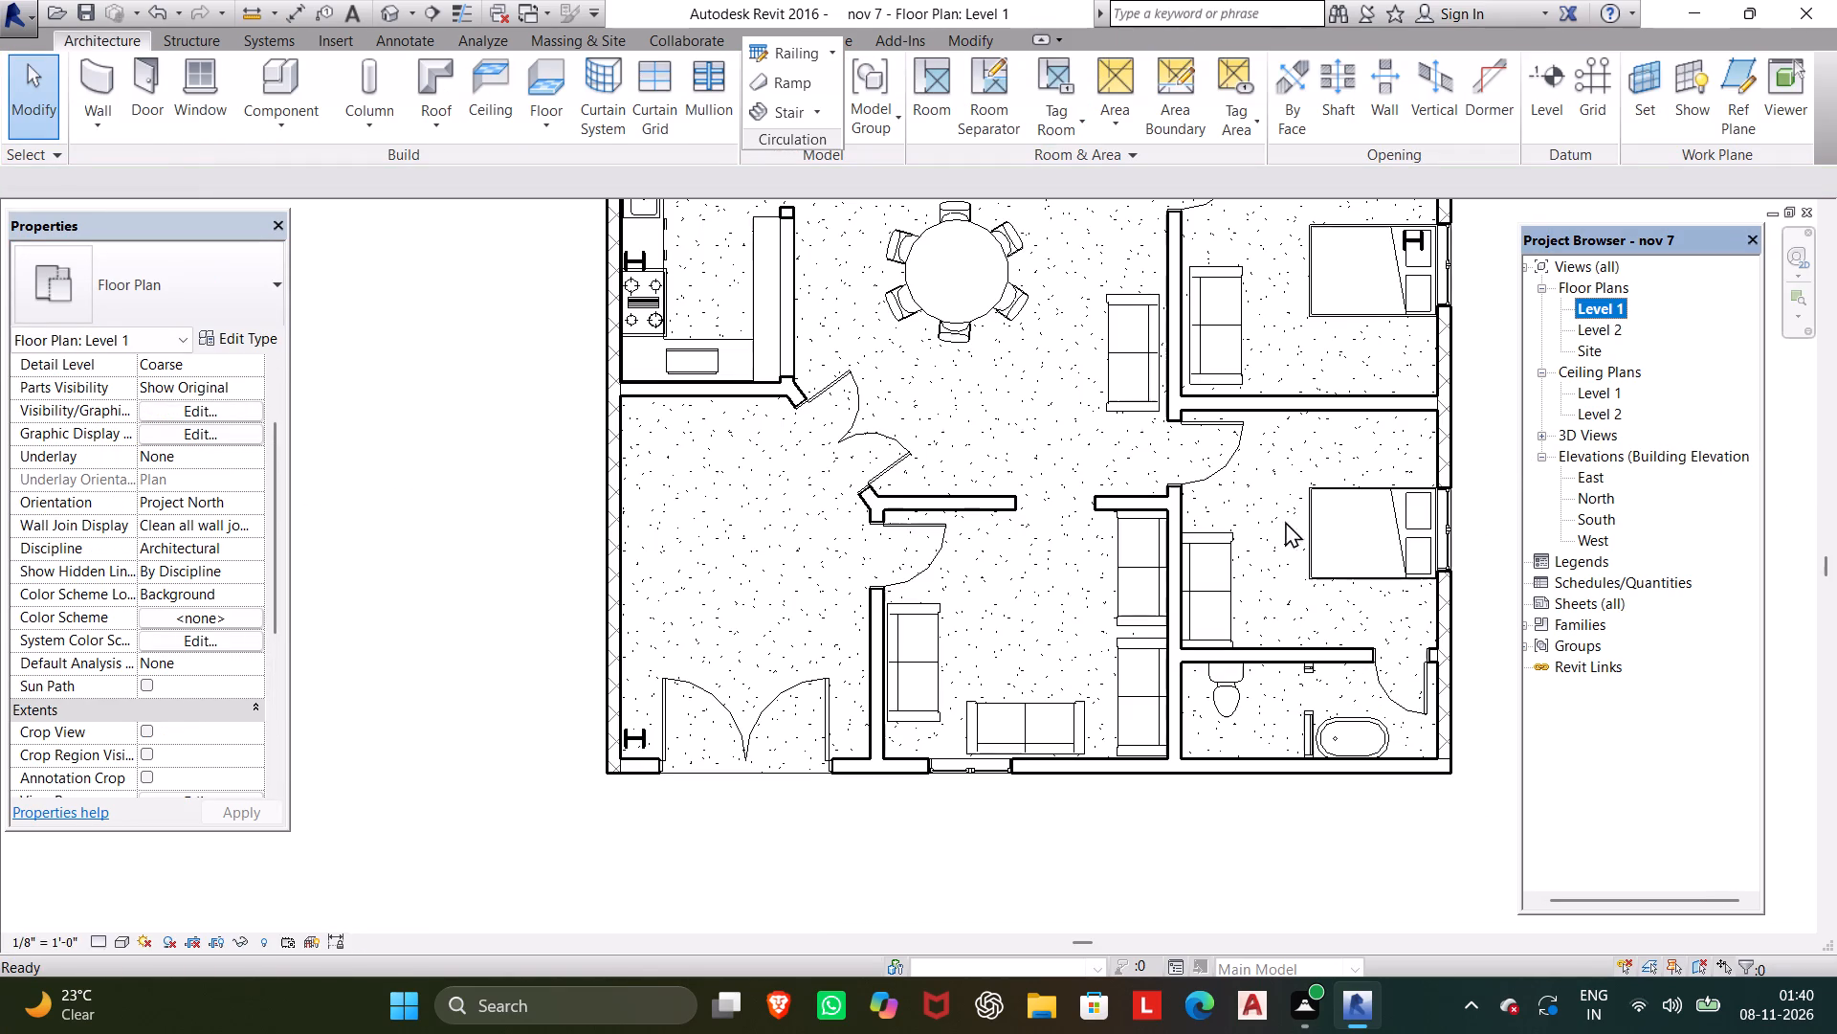
{"action": "middle_click_drag", "start_coordinate": [966, 508], "coordinate": [966, 524]}
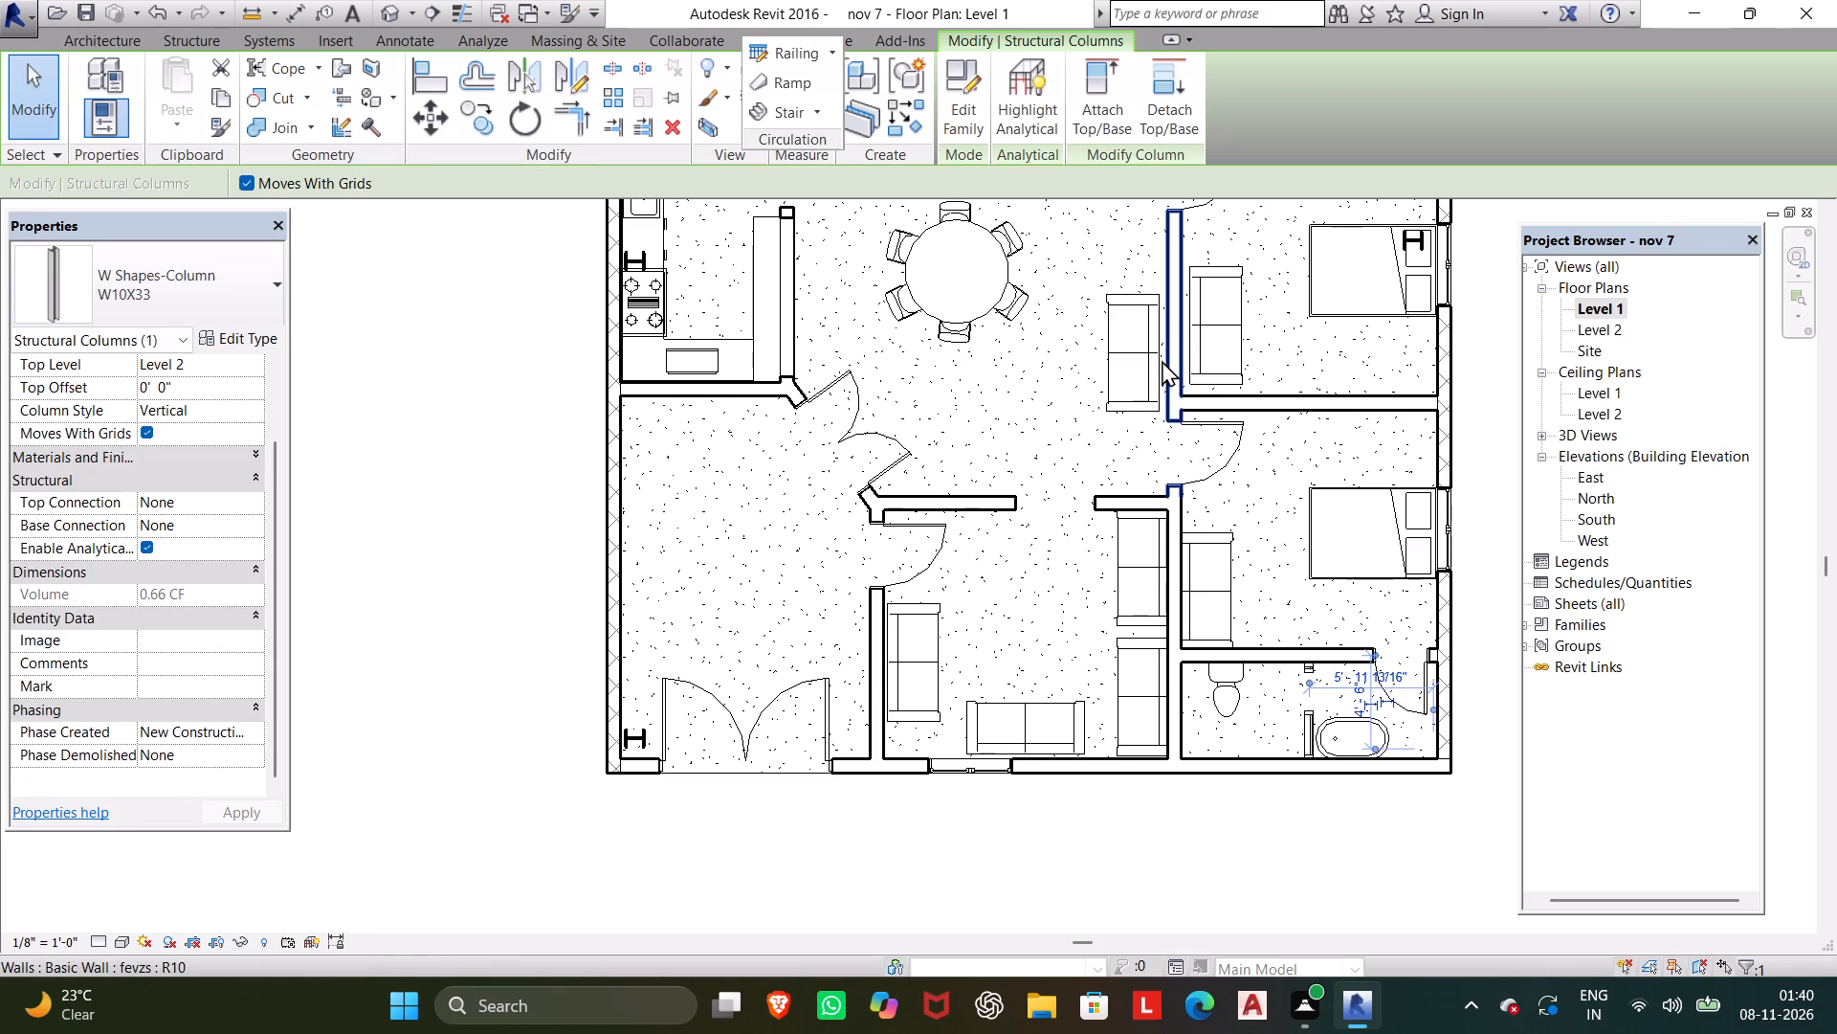
{"action": "scroll", "coordinate": [1160, 360], "scroll_direction": "down", "scroll_amount": 1}
{"action": "middle_click_drag", "start_coordinate": [1160, 360], "coordinate": [1145, 379]}
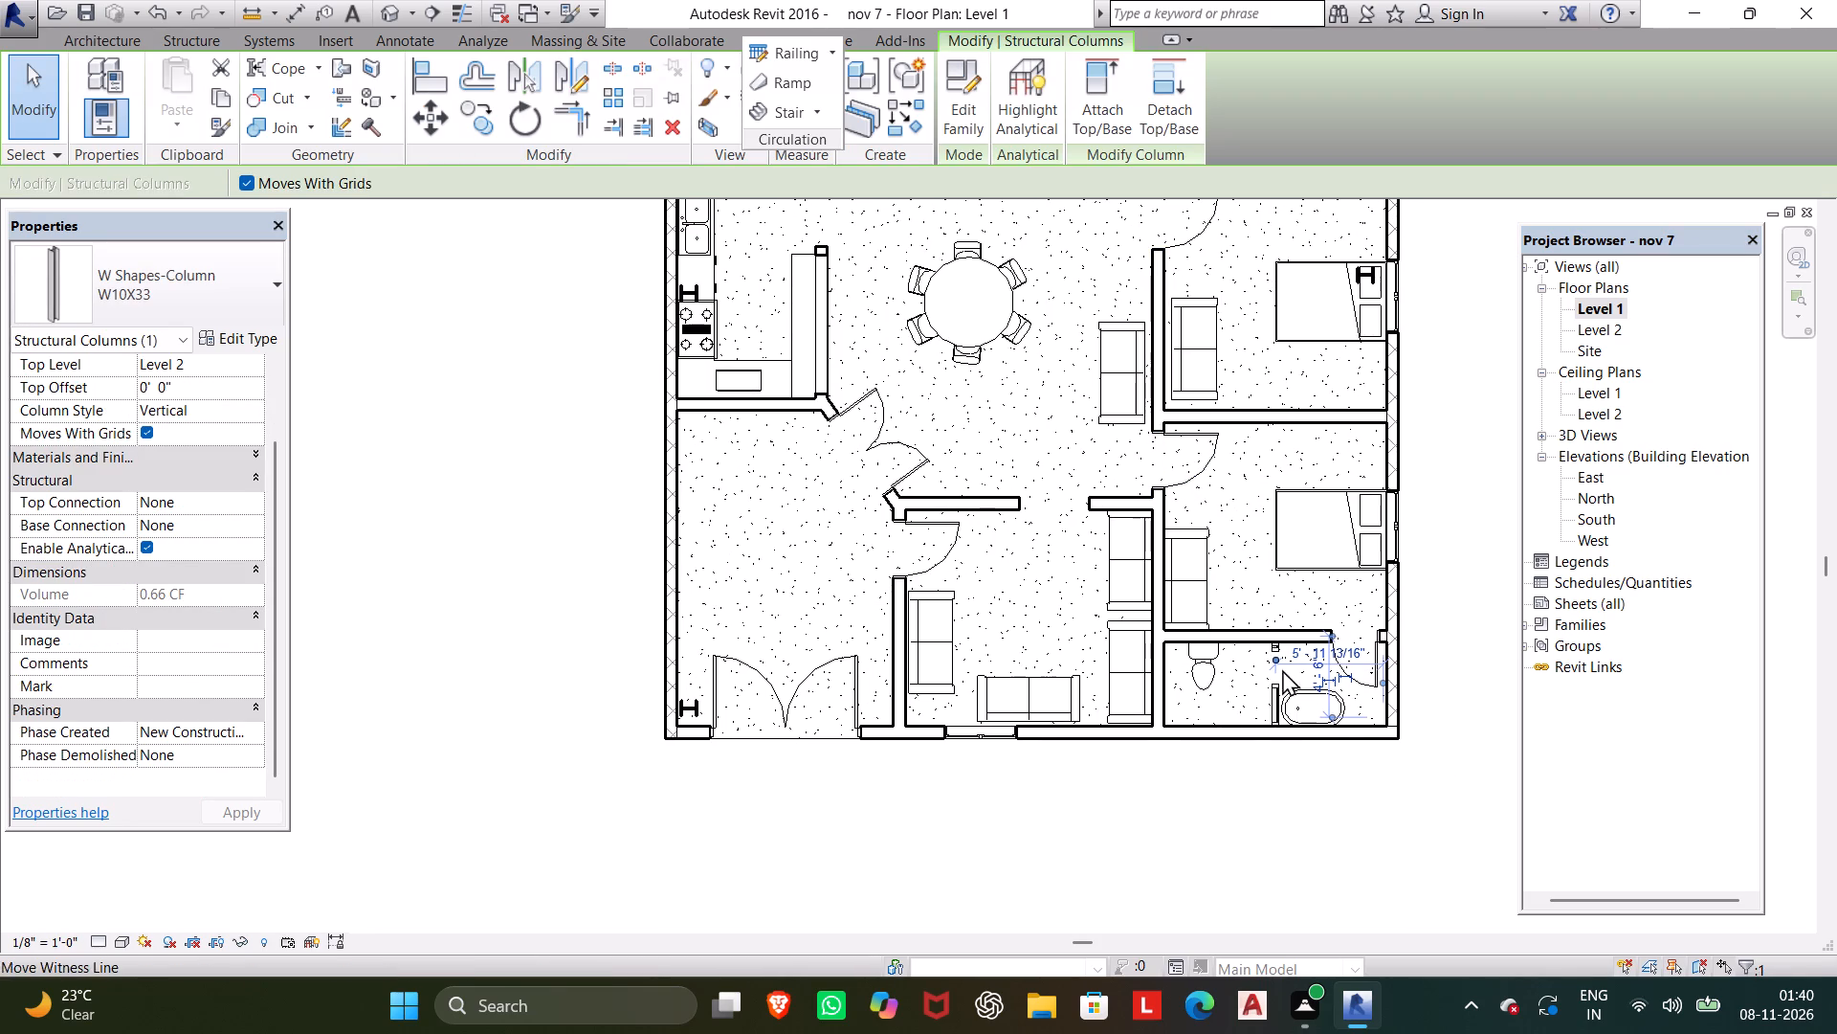
{"action": "scroll", "coordinate": [1274, 693], "scroll_direction": "up", "scroll_amount": 5}
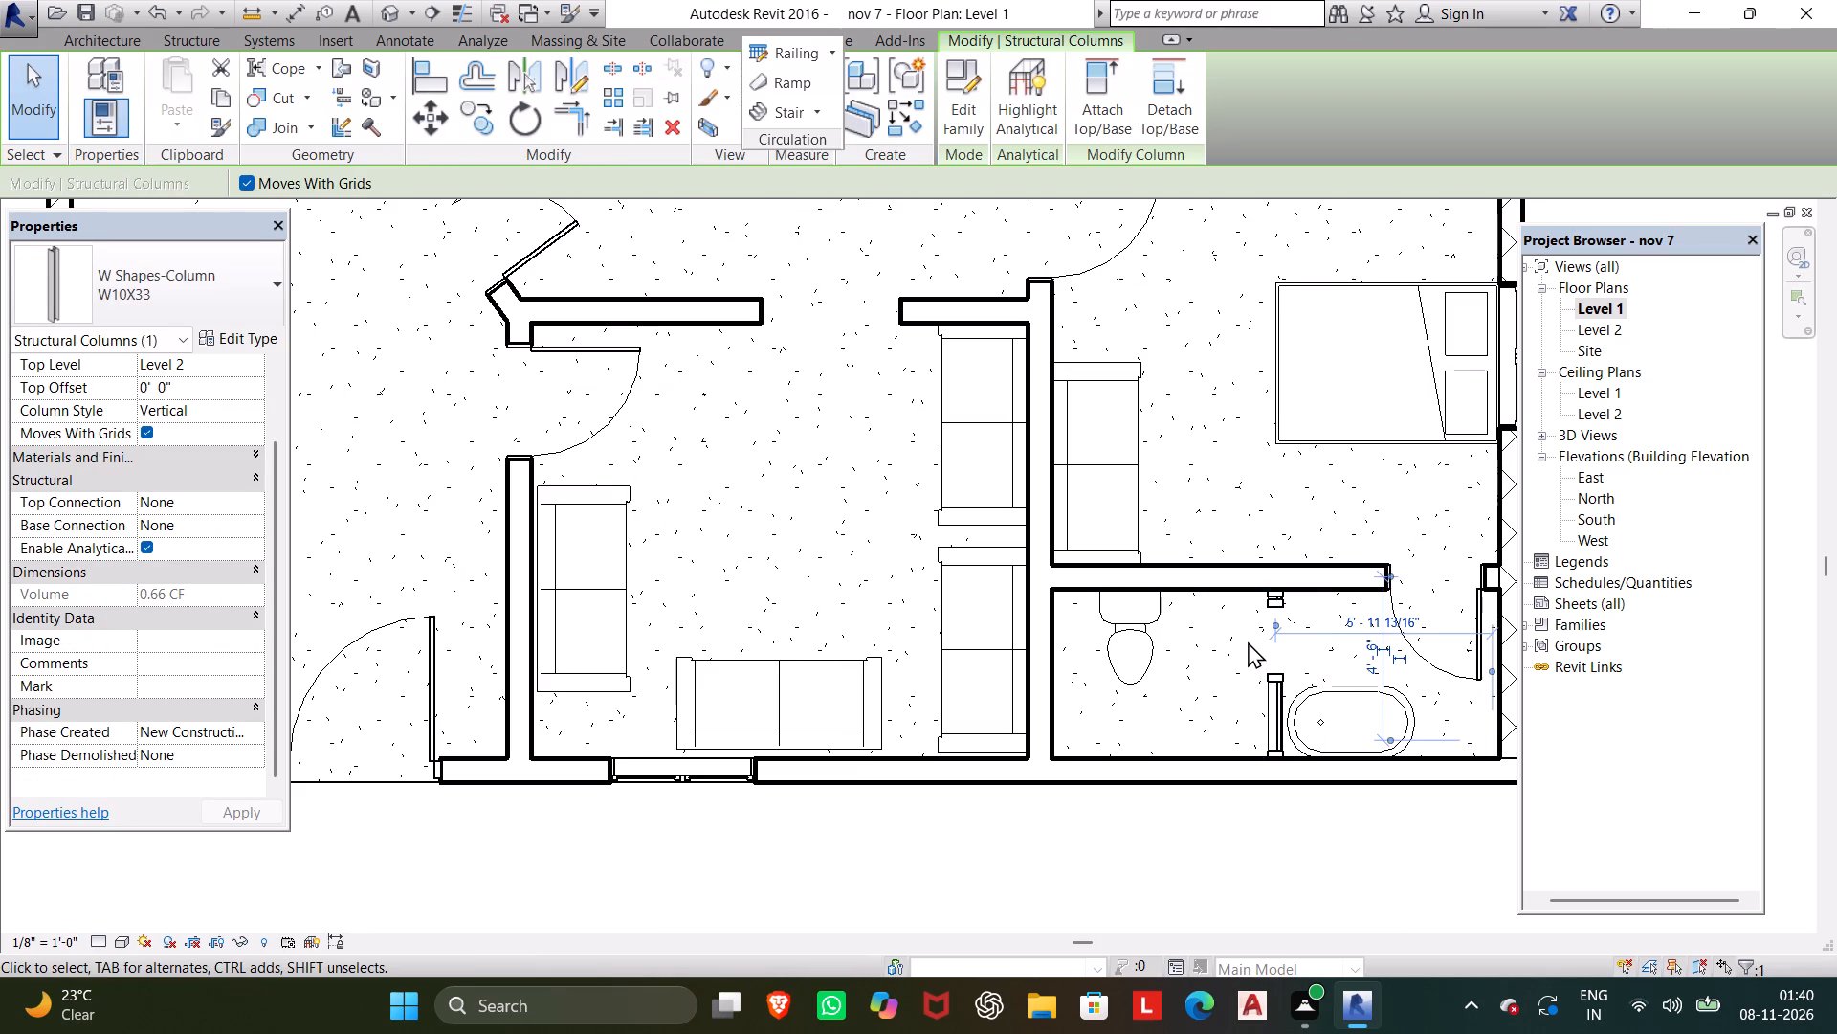
{"action": "scroll", "coordinate": [1246, 639], "scroll_direction": "down", "scroll_amount": 2}
{"action": "middle_click_drag", "start_coordinate": [1246, 639], "coordinate": [1243, 957]}
{"action": "left_click", "coordinate": [1394, 360]}
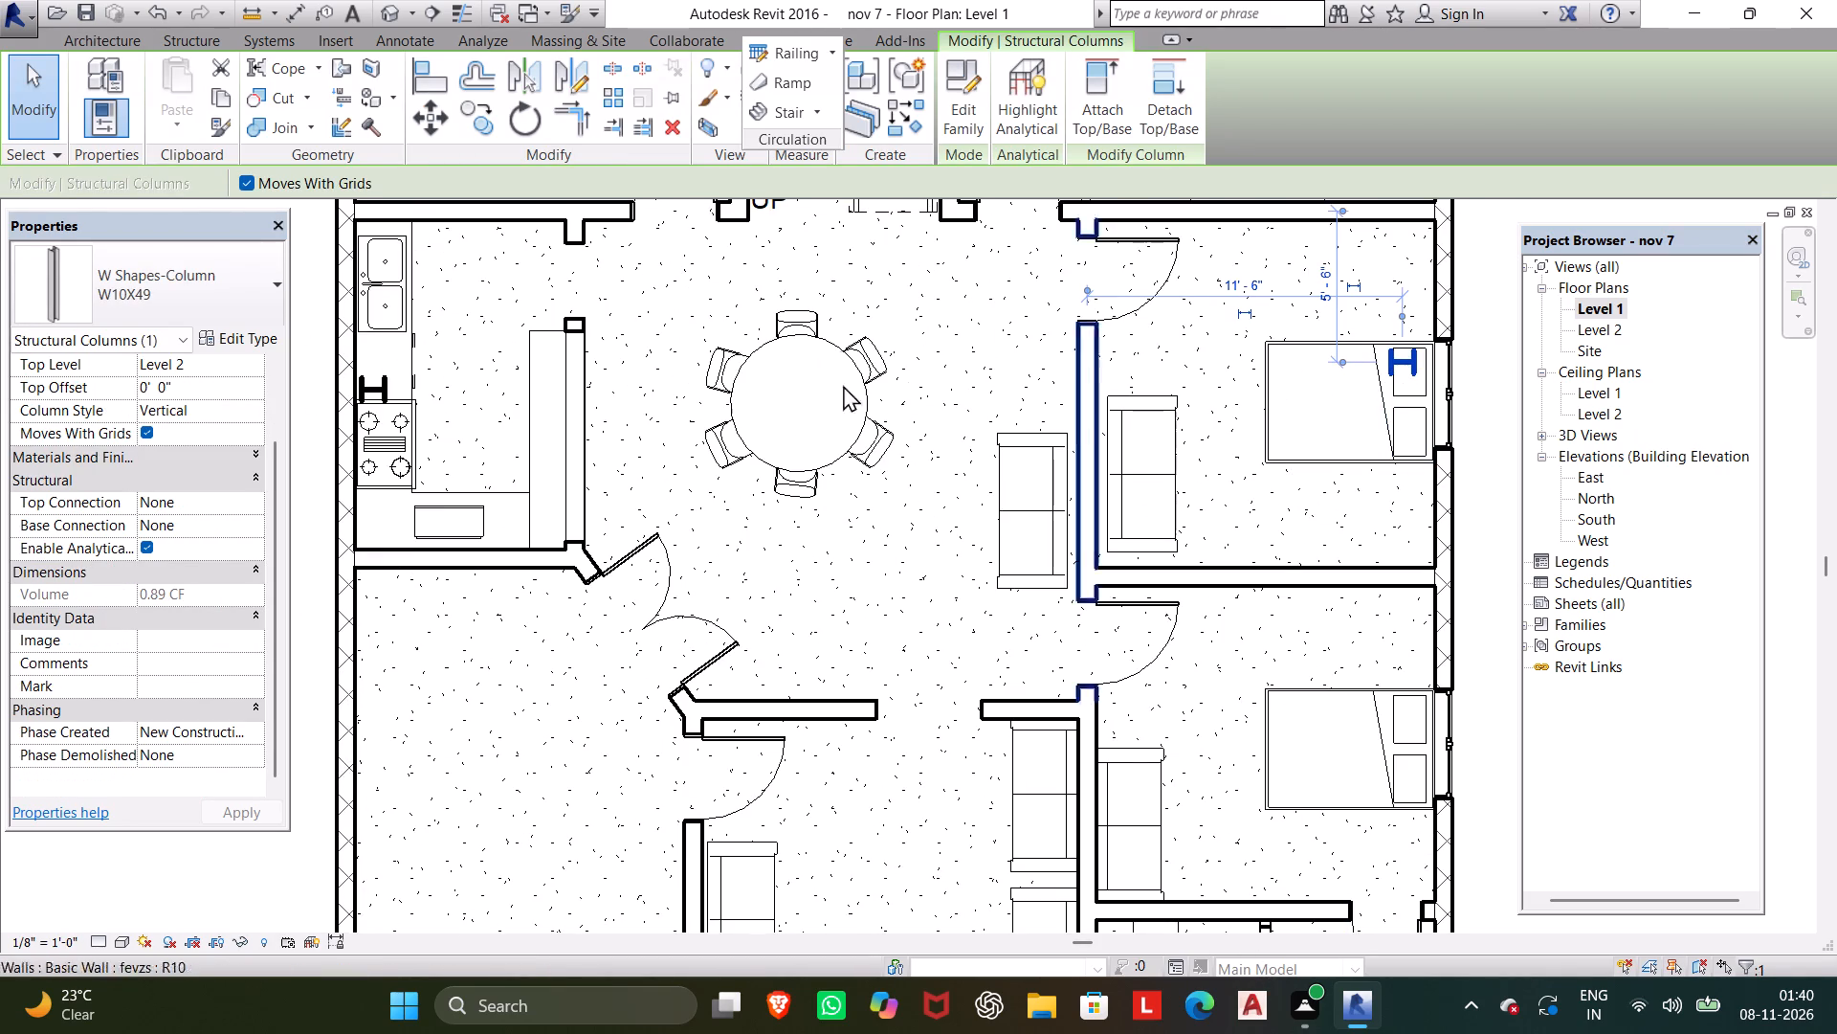
{"action": "left_click", "coordinate": [219, 380]}
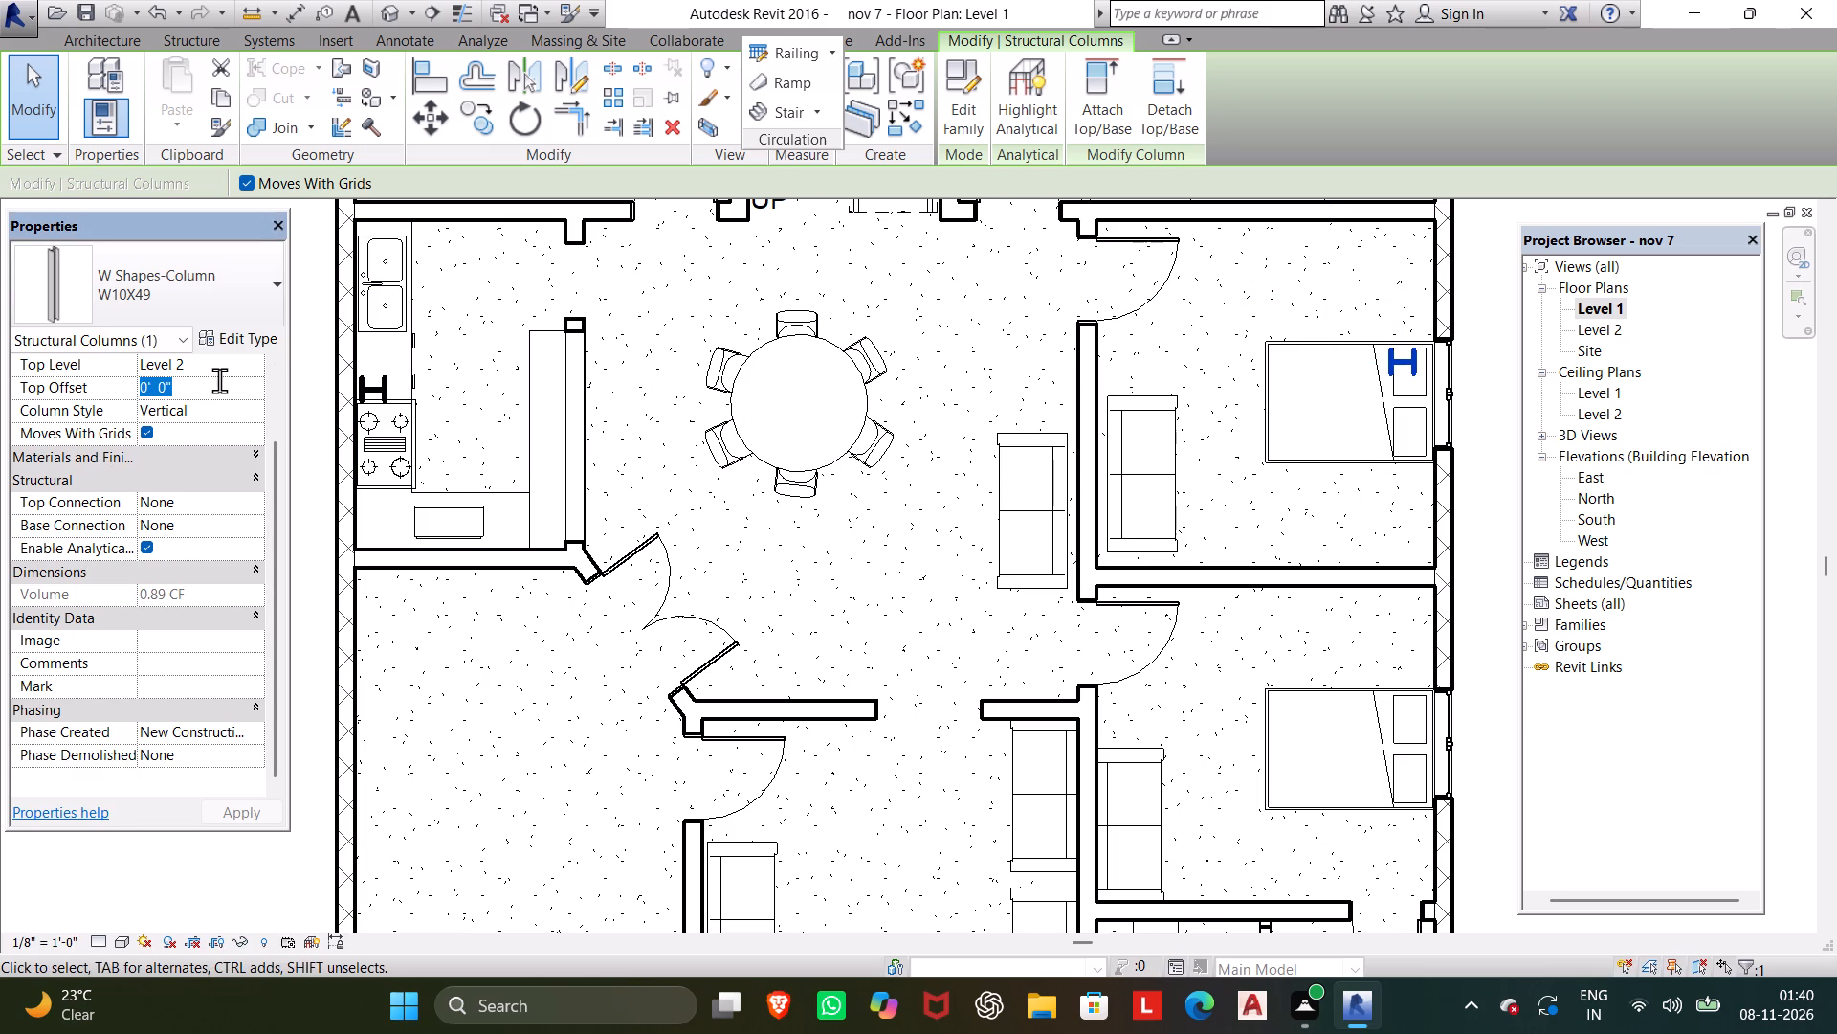
{"action": "type", "text": "10'"}
{"action": "key", "text": "Return"}
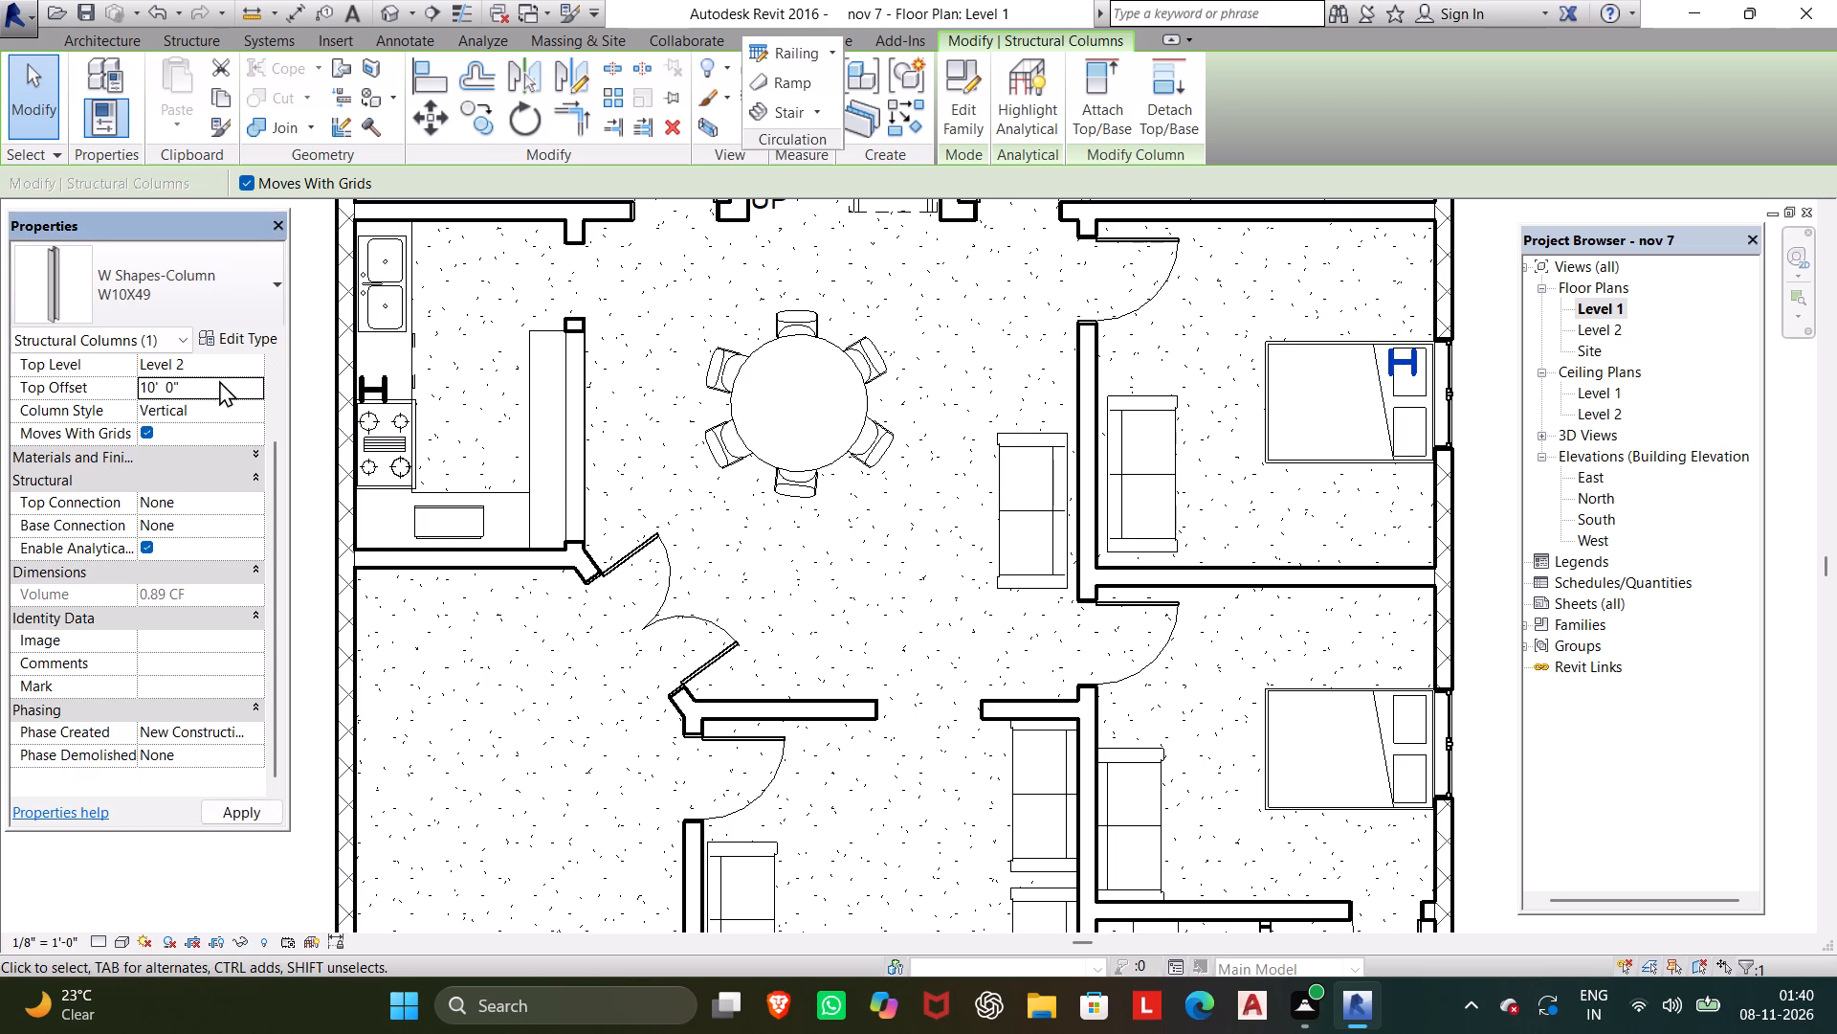
Set the Top Offset to 10' for the W10X49 column in the northeast corner bathroom.
{"action": "middle_click_drag", "start_coordinate": [738, 436], "coordinate": [847, 777]}
{"action": "scroll", "coordinate": [738, 436], "scroll_direction": "down", "scroll_amount": 1}
{"action": "scroll", "coordinate": [1071, 393], "scroll_direction": "down", "scroll_amount": 1}
{"action": "middle_click_drag", "start_coordinate": [1071, 393], "coordinate": [1033, 618]}
{"action": "left_click", "coordinate": [1342, 436]}
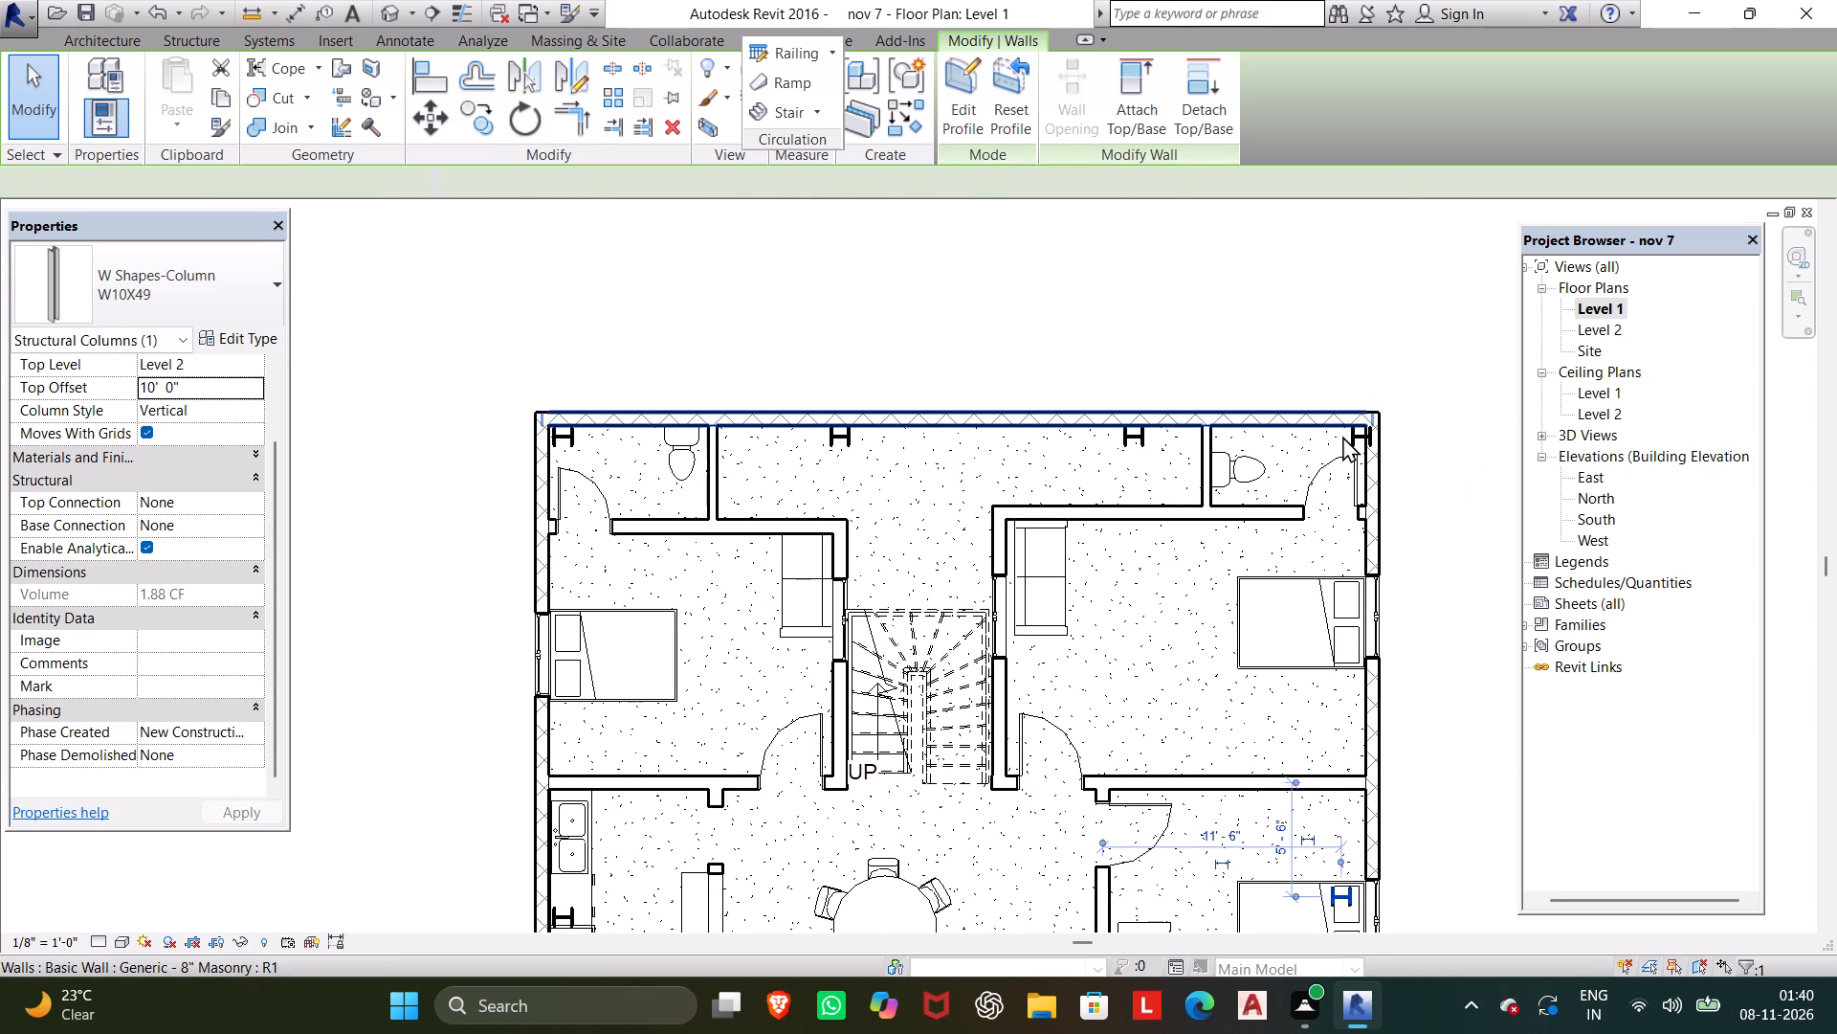
{"action": "scroll", "coordinate": [1349, 442], "scroll_direction": "up", "scroll_amount": 3}
{"action": "key", "text": "Escape"}
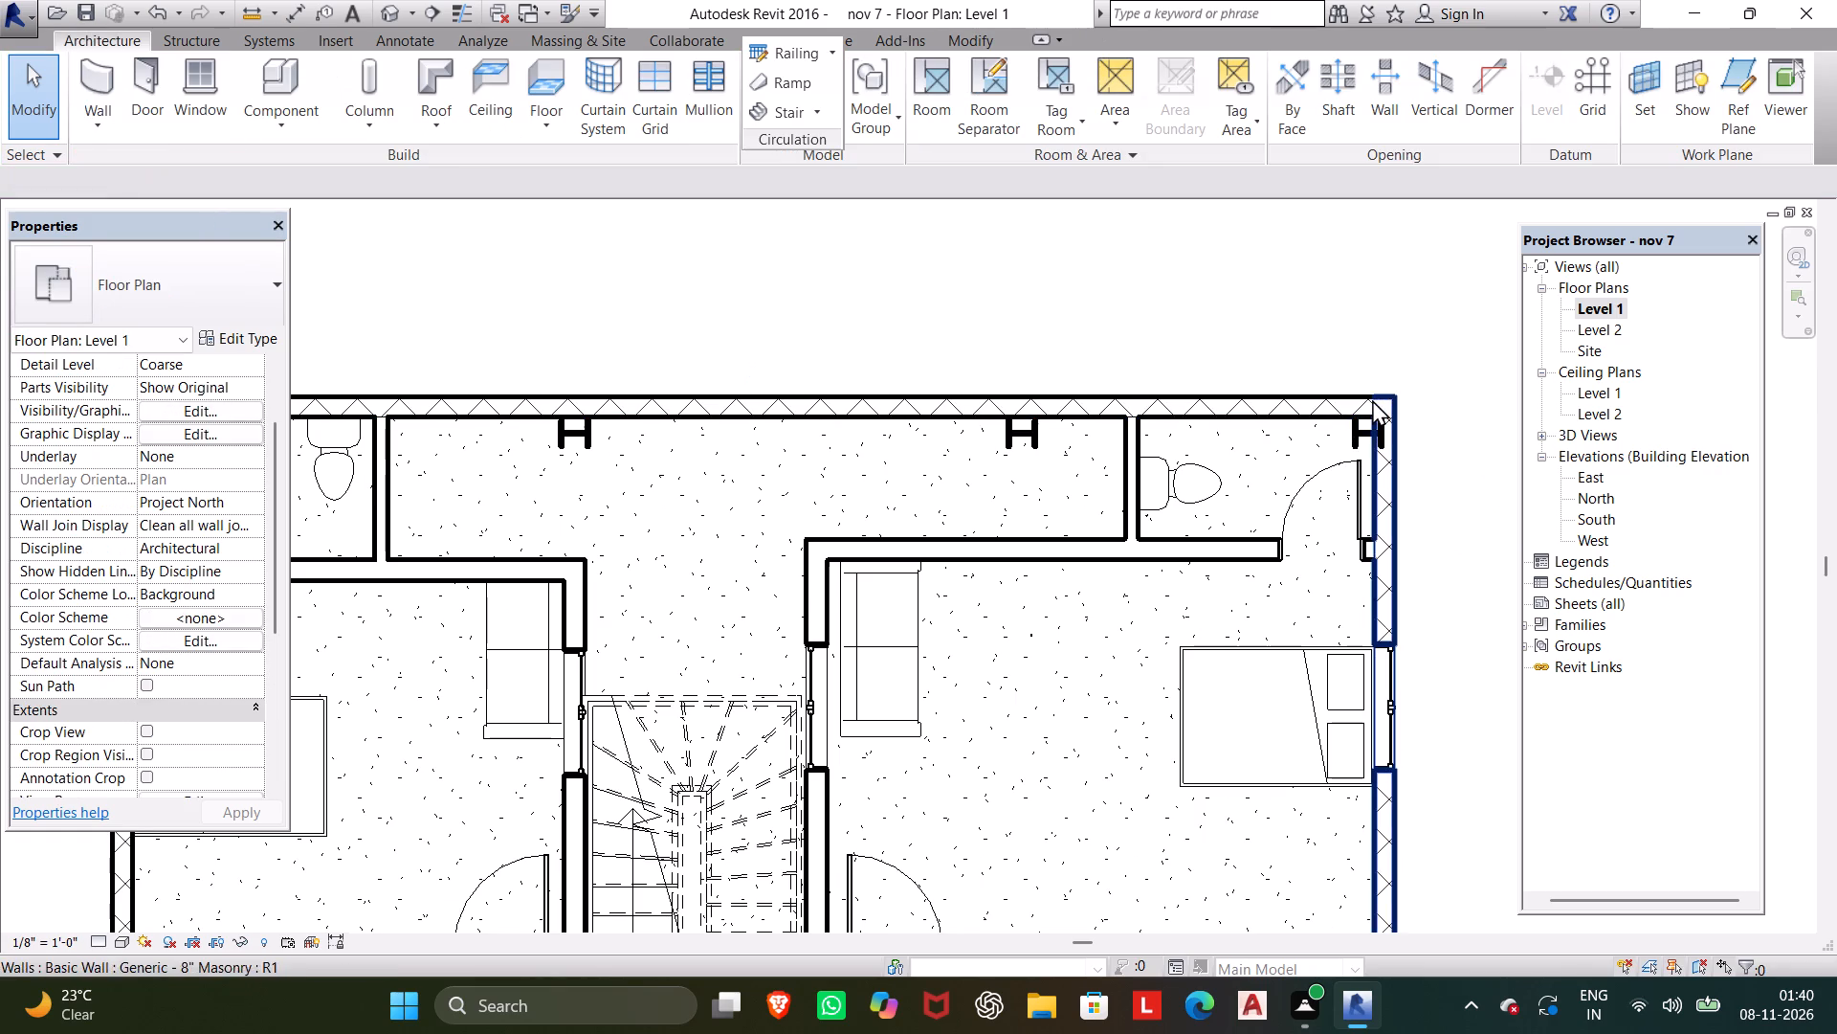
{"action": "left_click", "coordinate": [1352, 435]}
{"action": "left_click", "coordinate": [192, 373]}
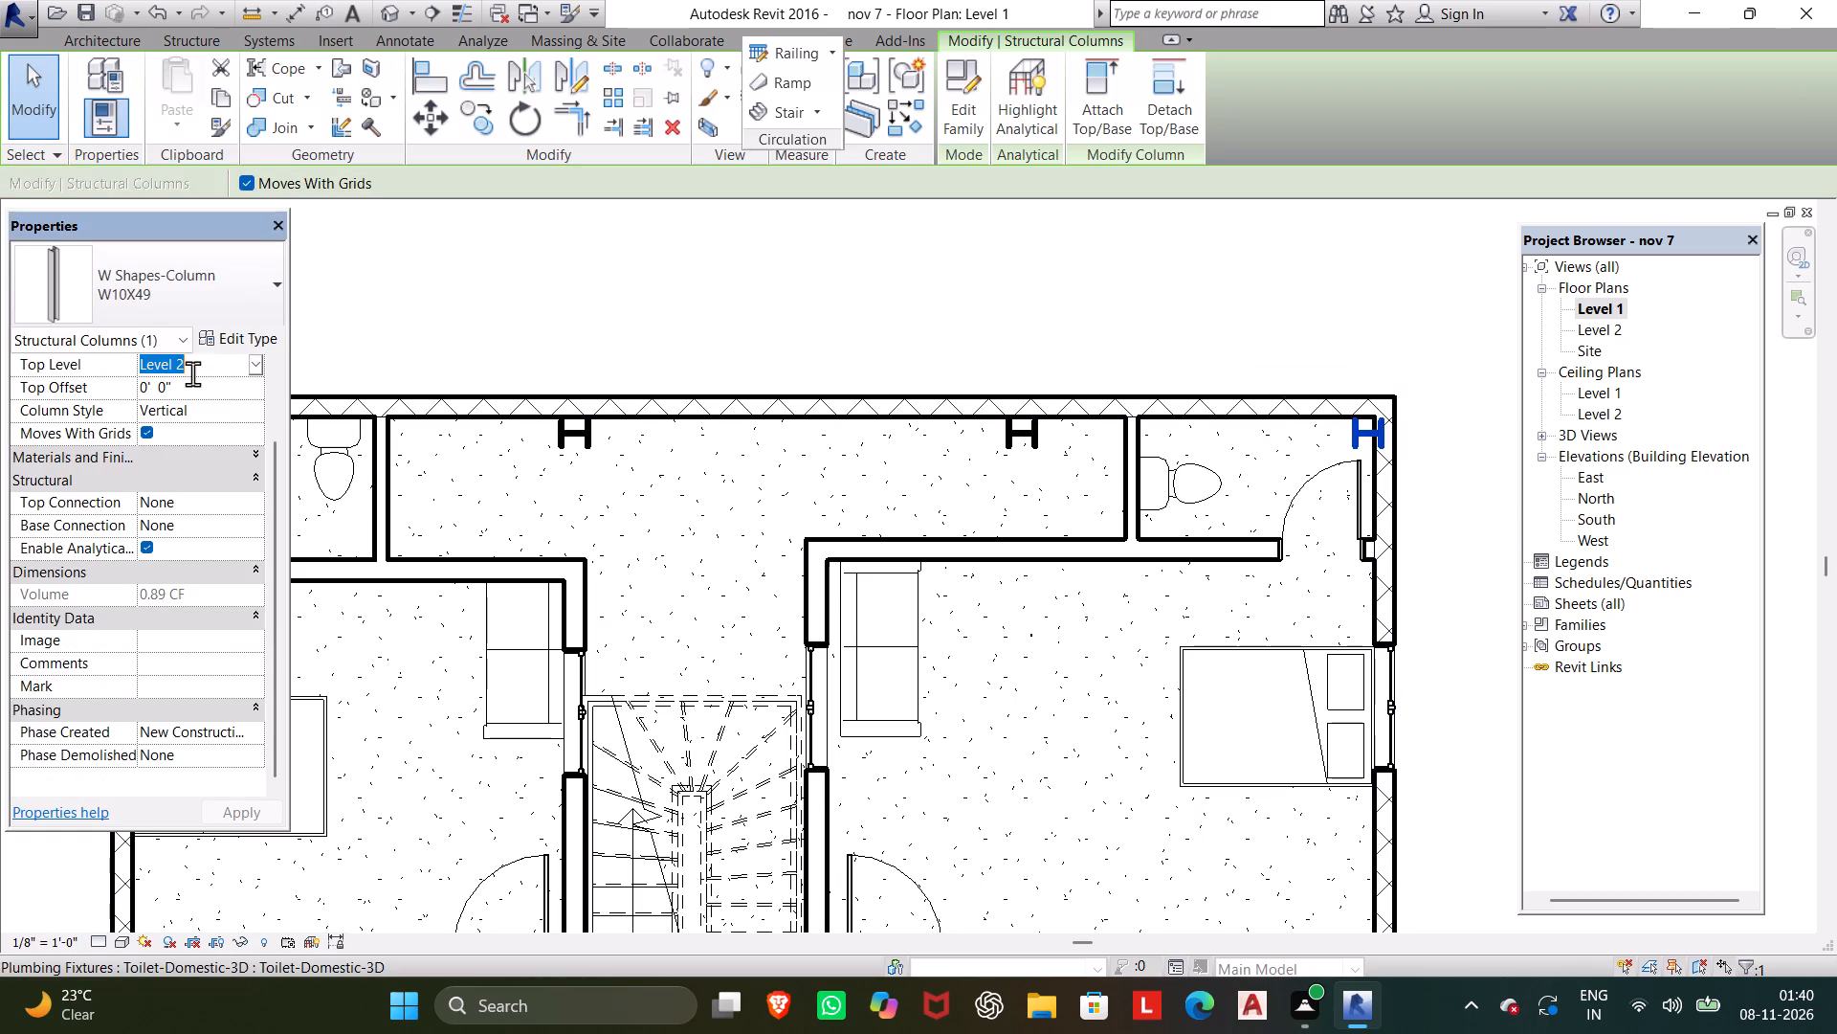
{"action": "left_click_drag", "start_coordinate": [198, 383], "coordinate": [190, 364]}
{"action": "key", "text": "1"}
{"action": "key", "text": "0"}
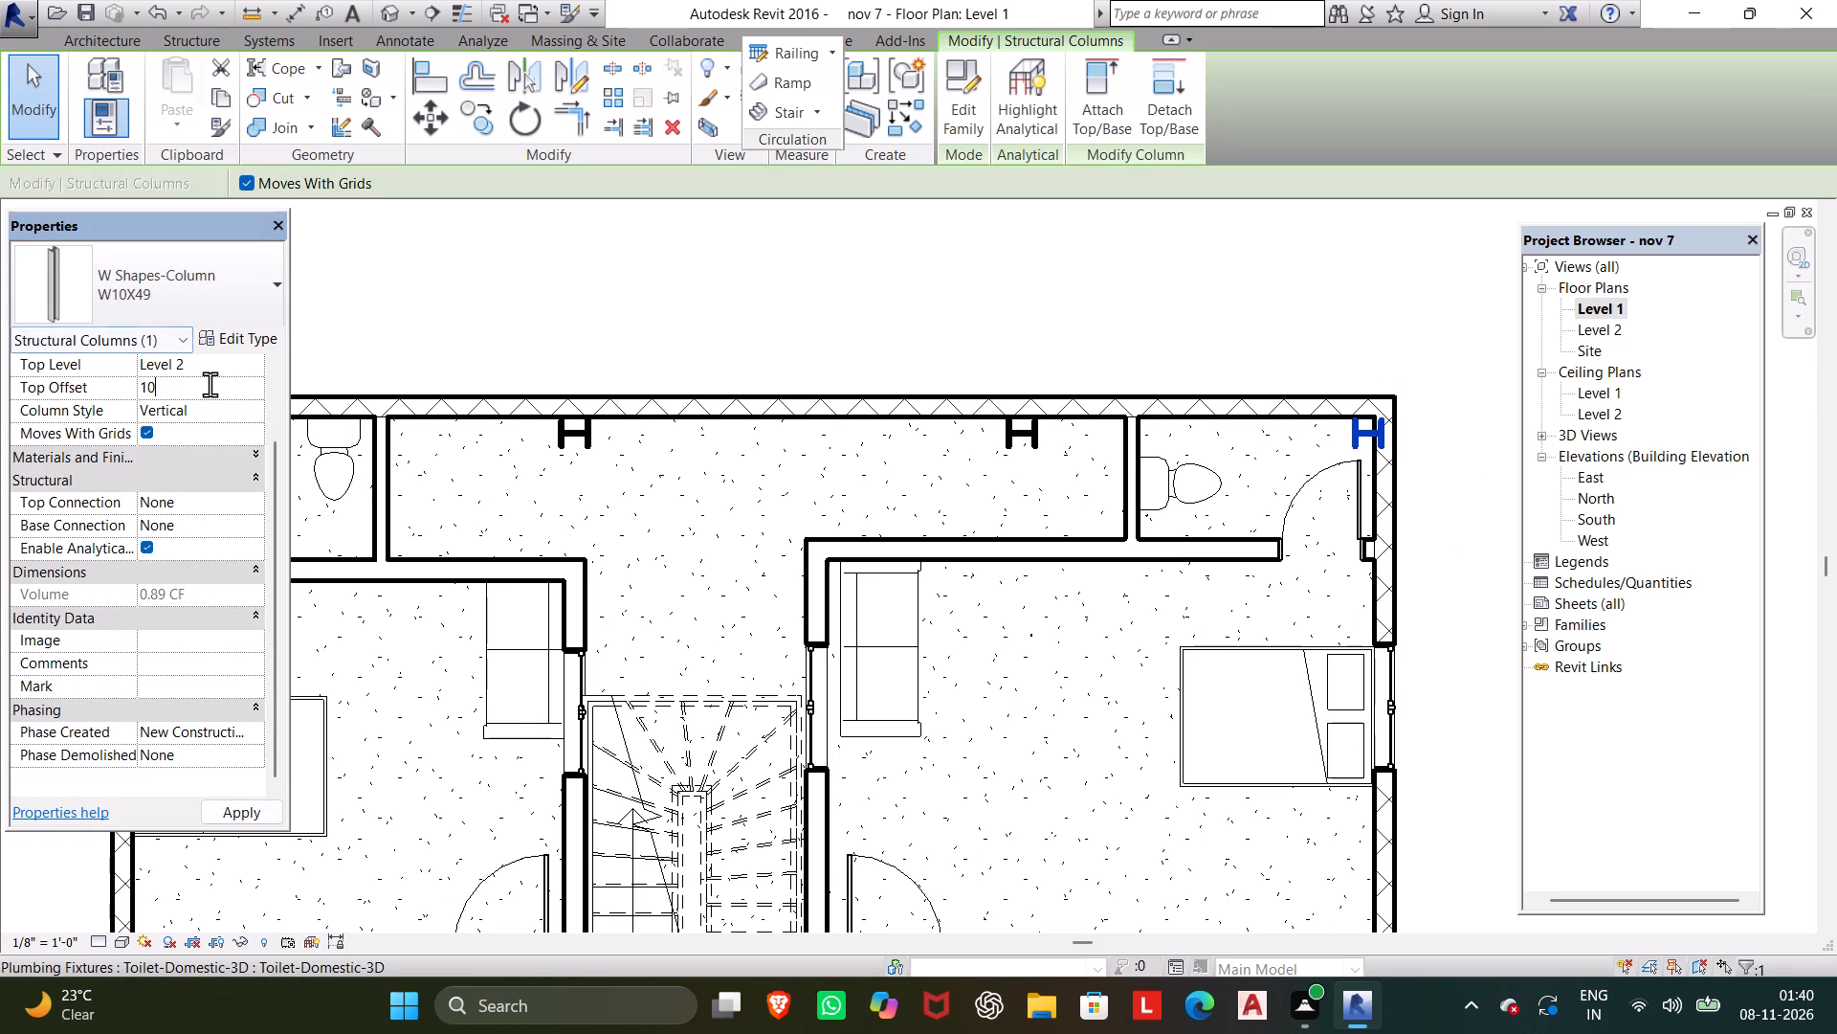
{"action": "key", "text": "apostrophe"}
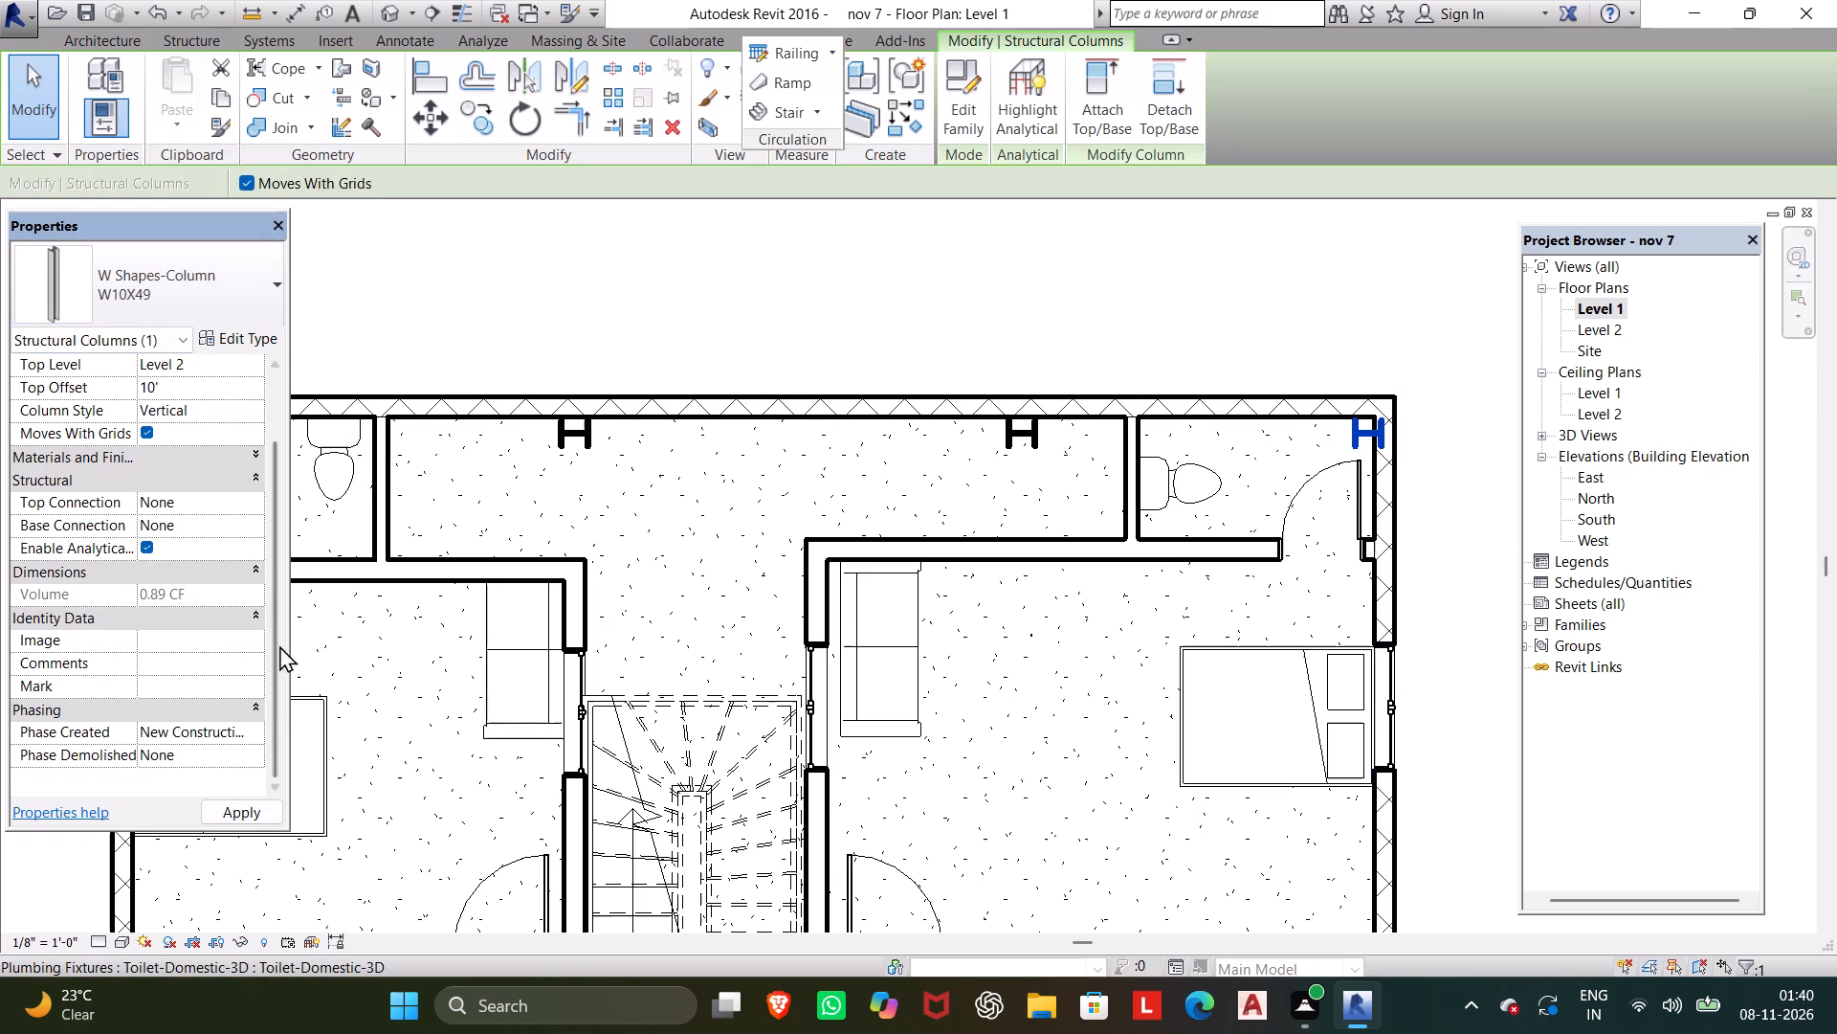
{"action": "left_click", "coordinate": [250, 808]}
Set the Top Offset to 10' for the eastern W10X49 column along the north wall between the two bathrooms.
{"action": "left_click", "coordinate": [1018, 452]}
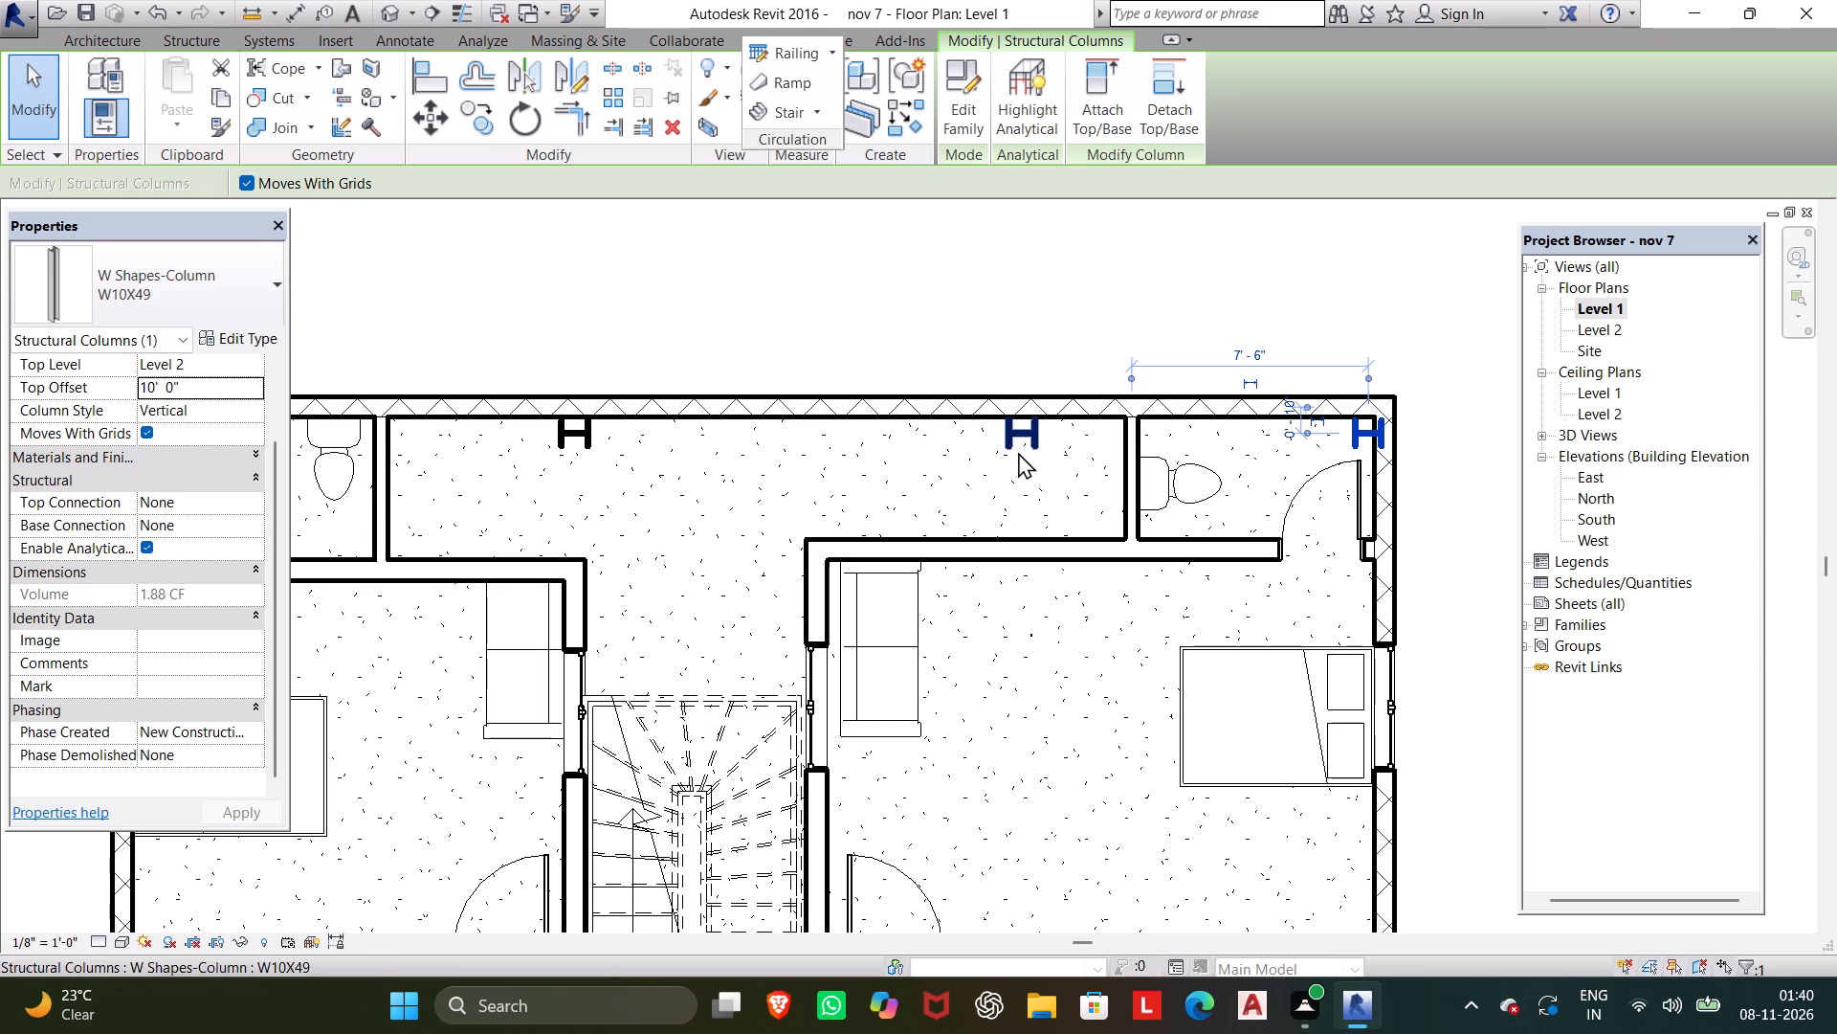
{"action": "left_click", "coordinate": [195, 380]}
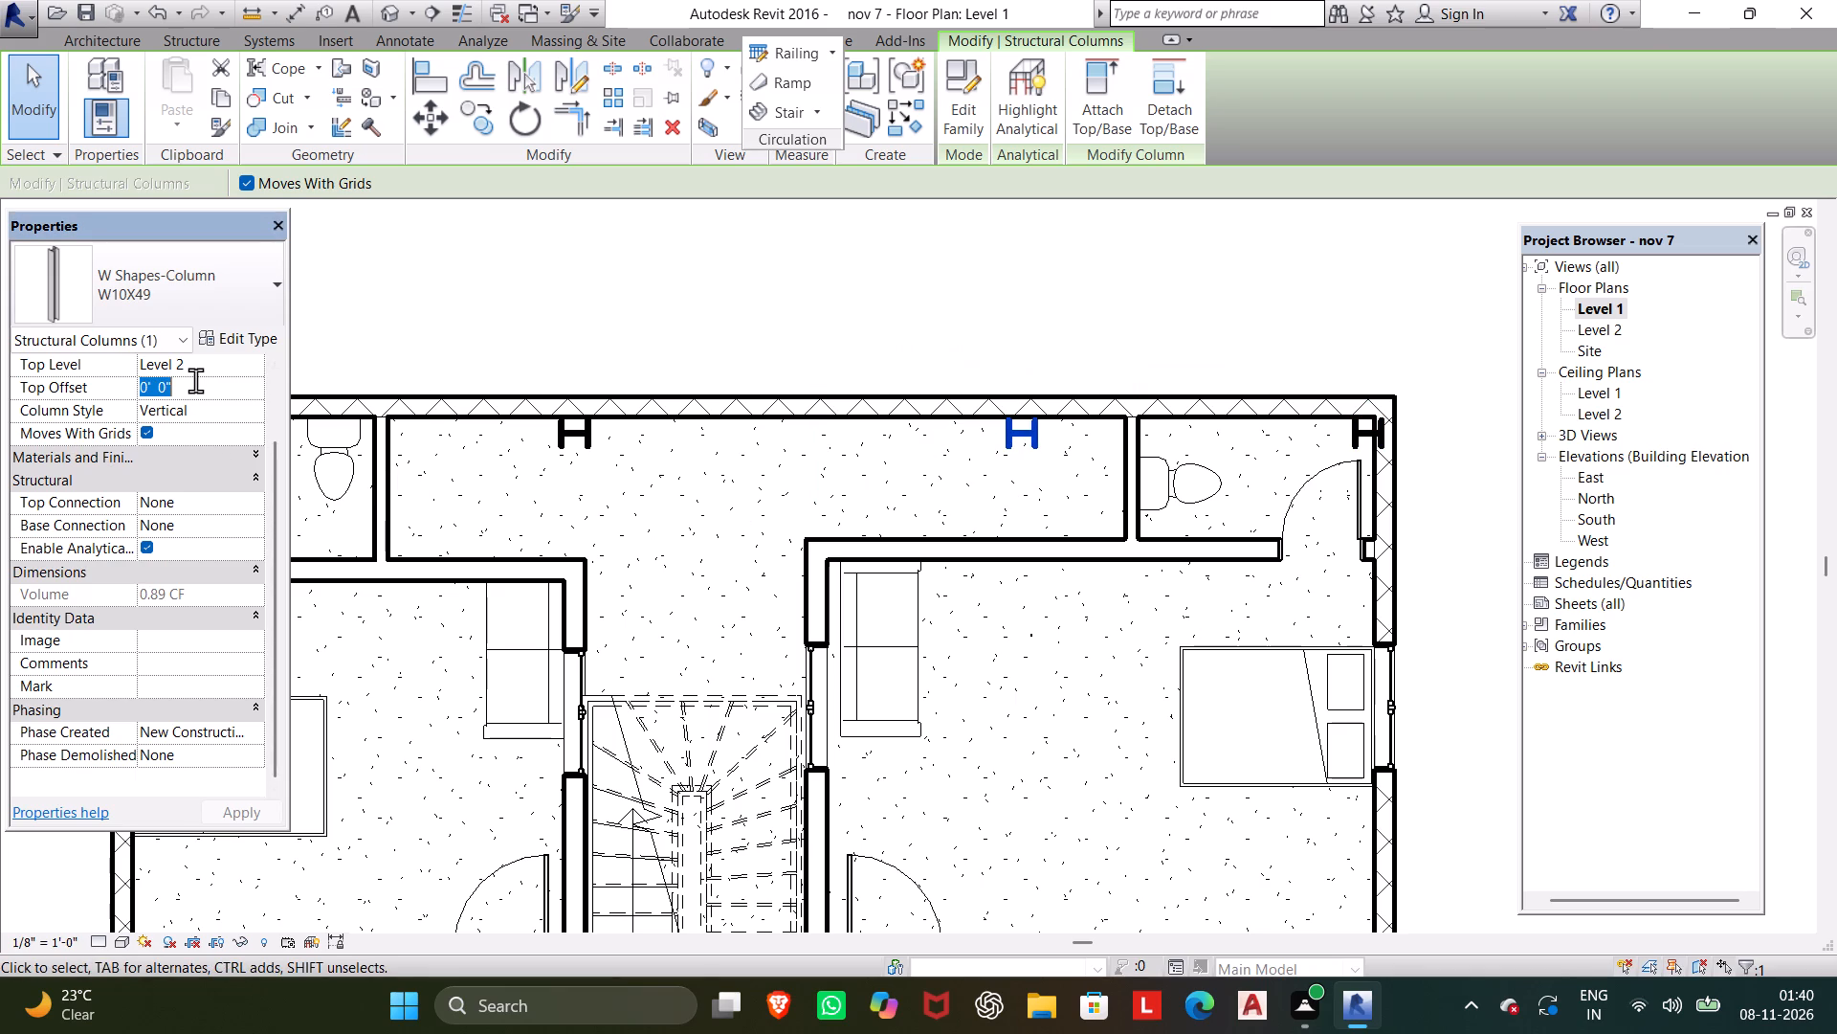
{"action": "type", "text": "10"}
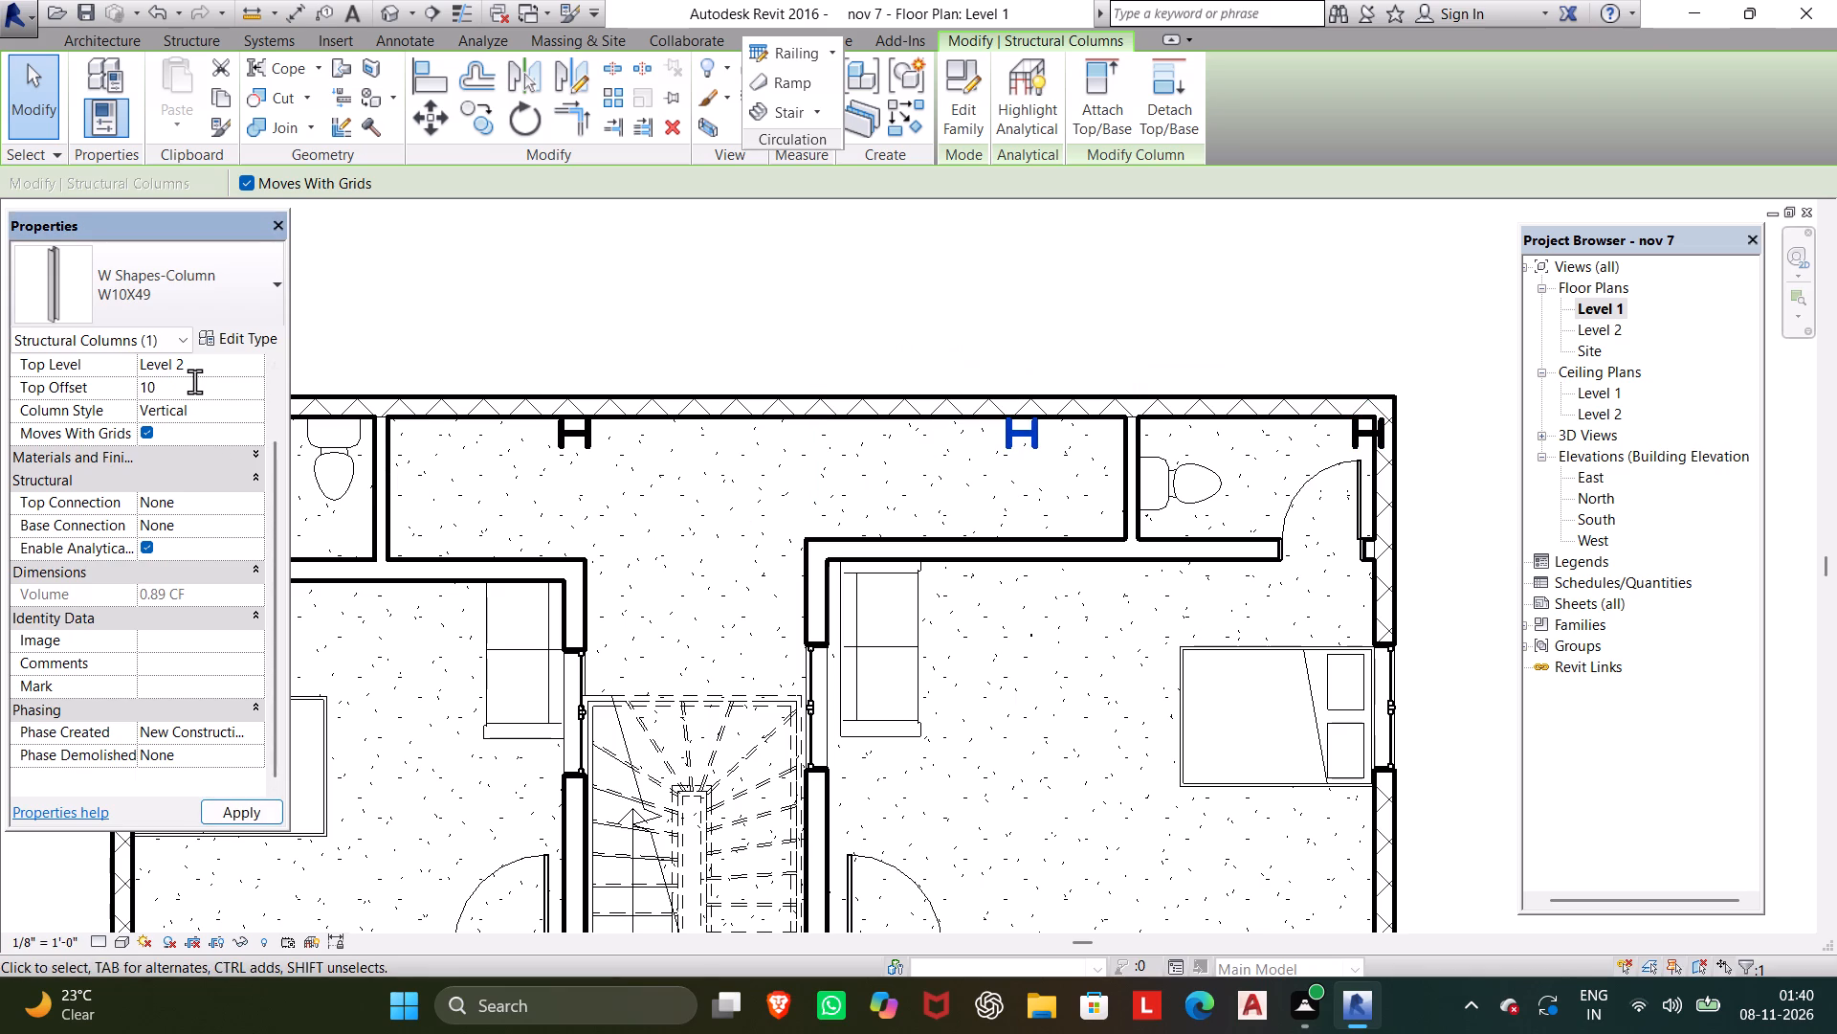
{"action": "key", "text": "apostrophe"}
{"action": "key", "text": "Return"}
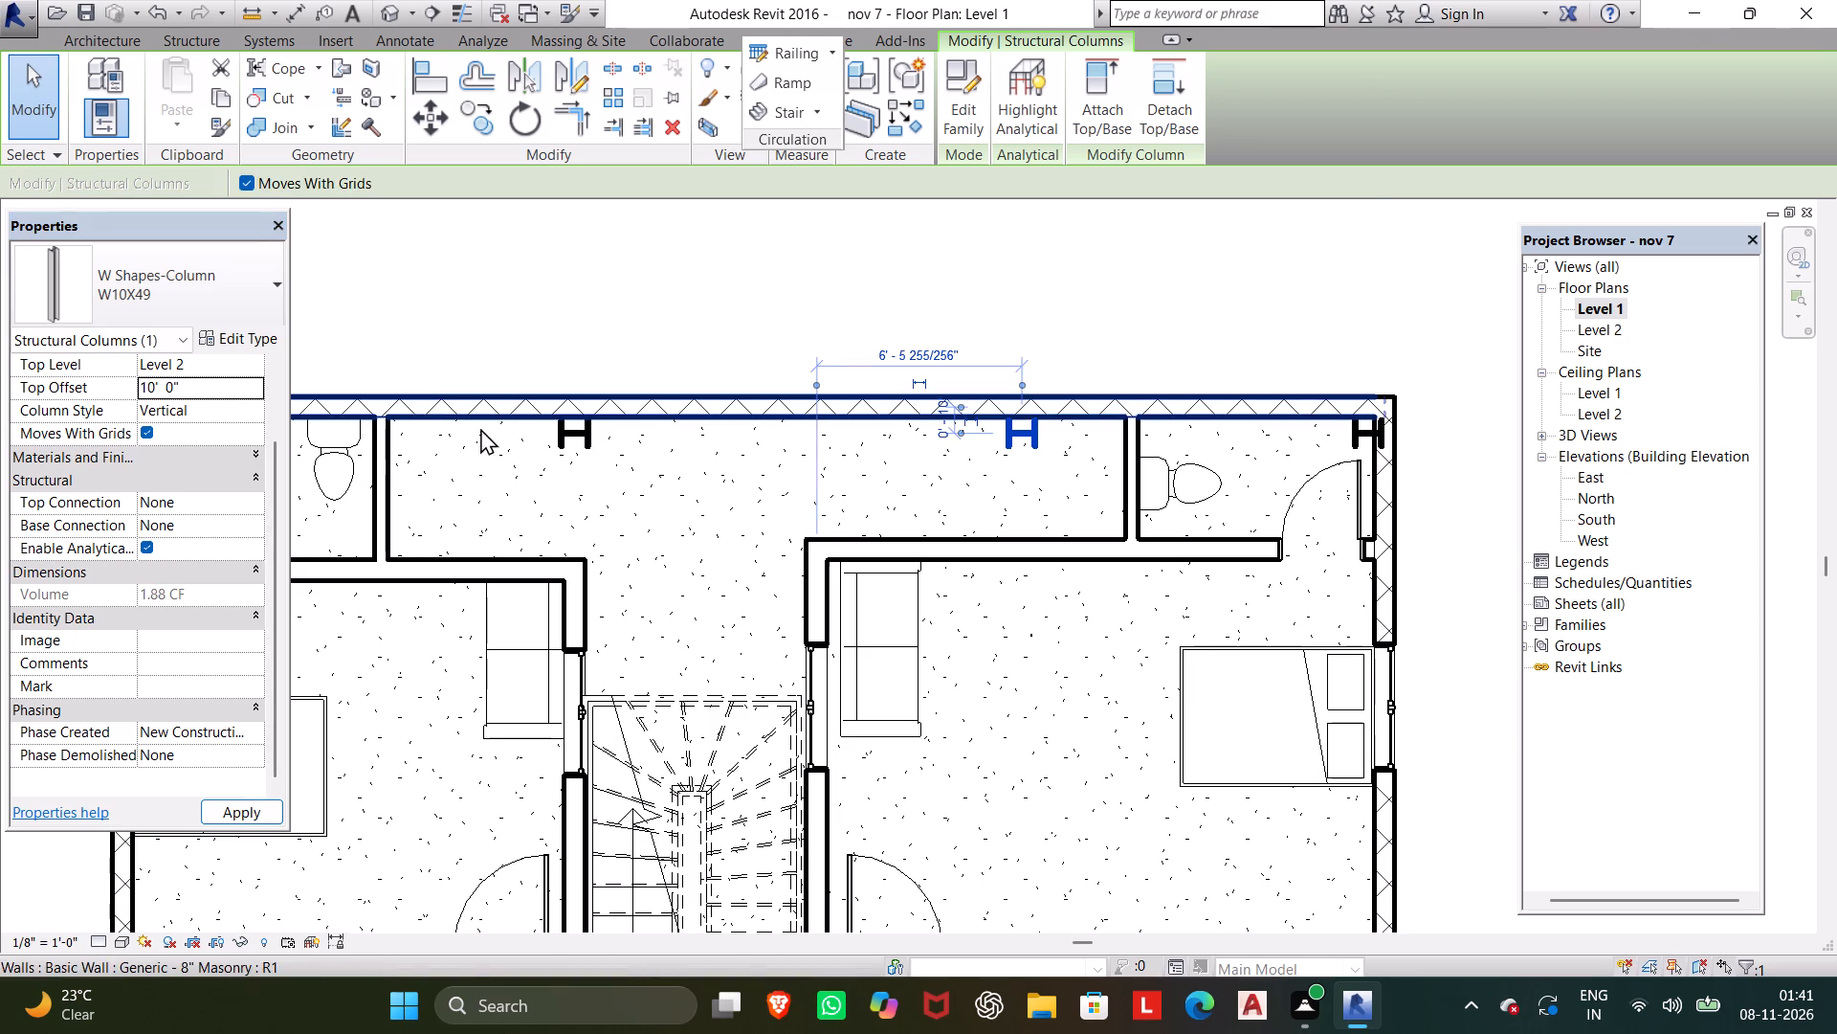
Set the Top Offset to 10' for the western W10X49 column along the north wall between the two bathrooms.
{"action": "left_click", "coordinate": [557, 439]}
{"action": "left_click", "coordinate": [210, 394]}
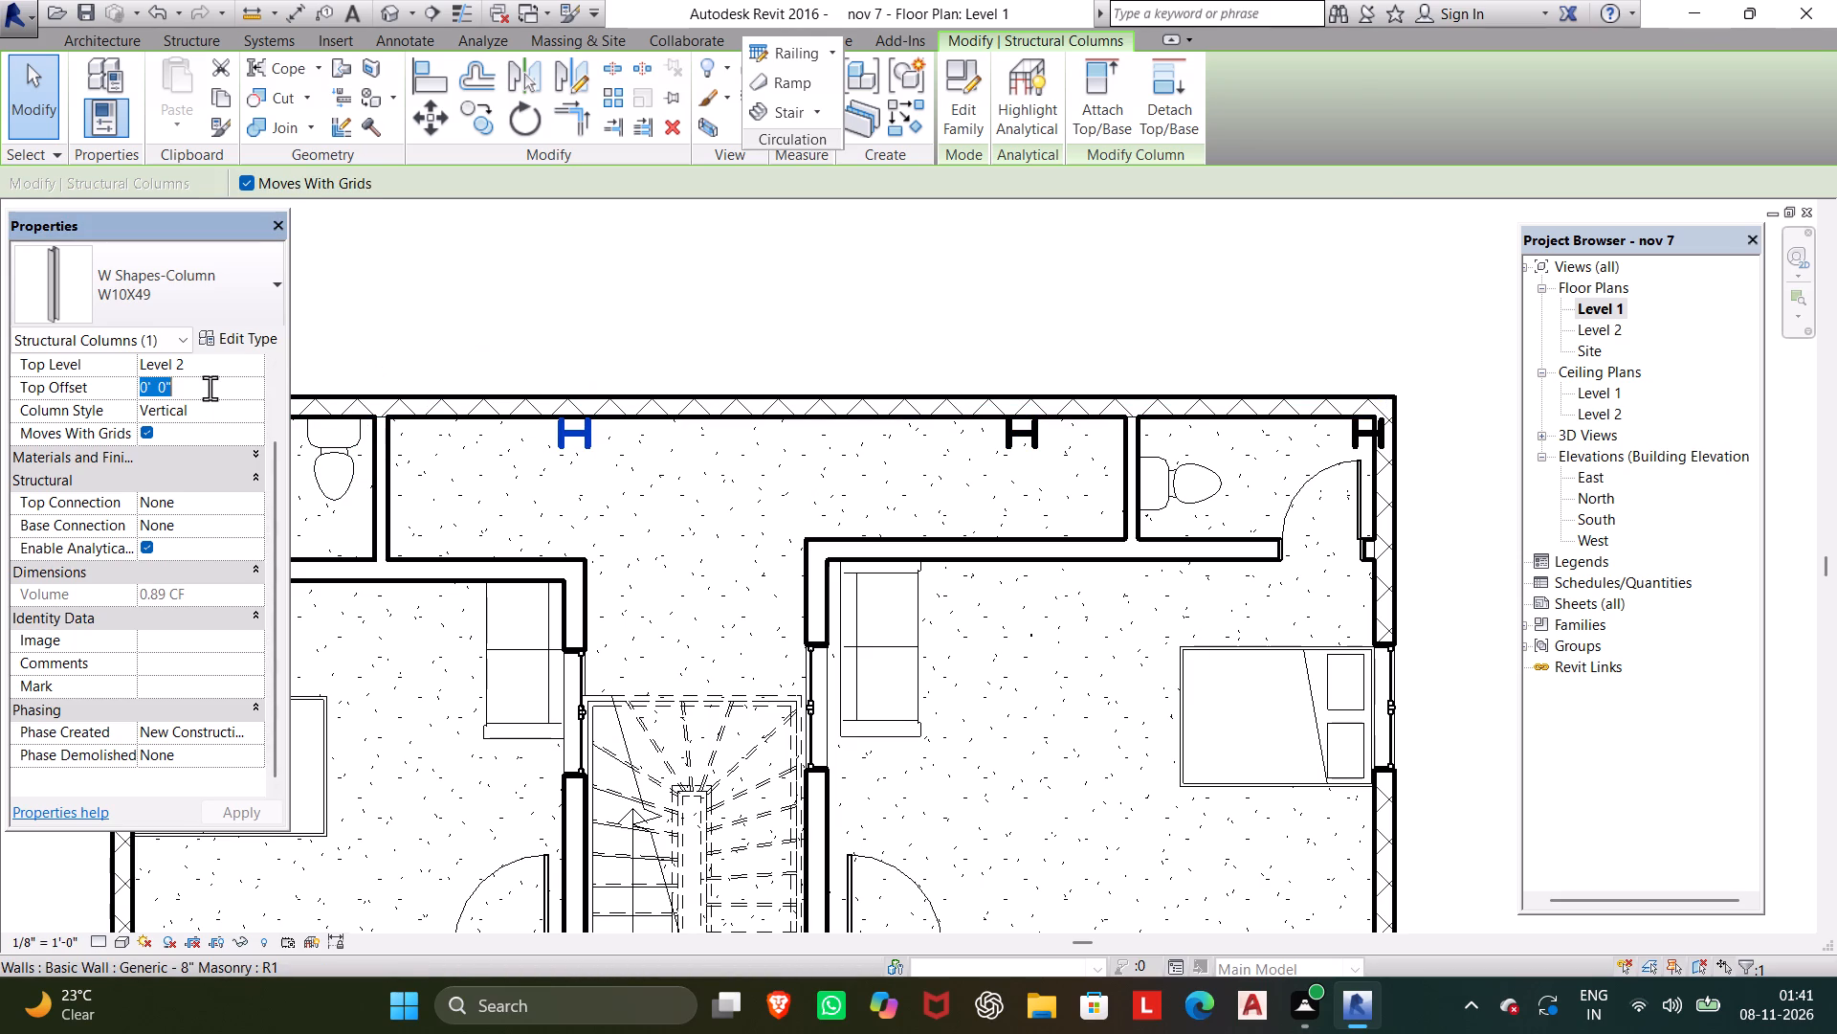
{"action": "type", "text": "10"}
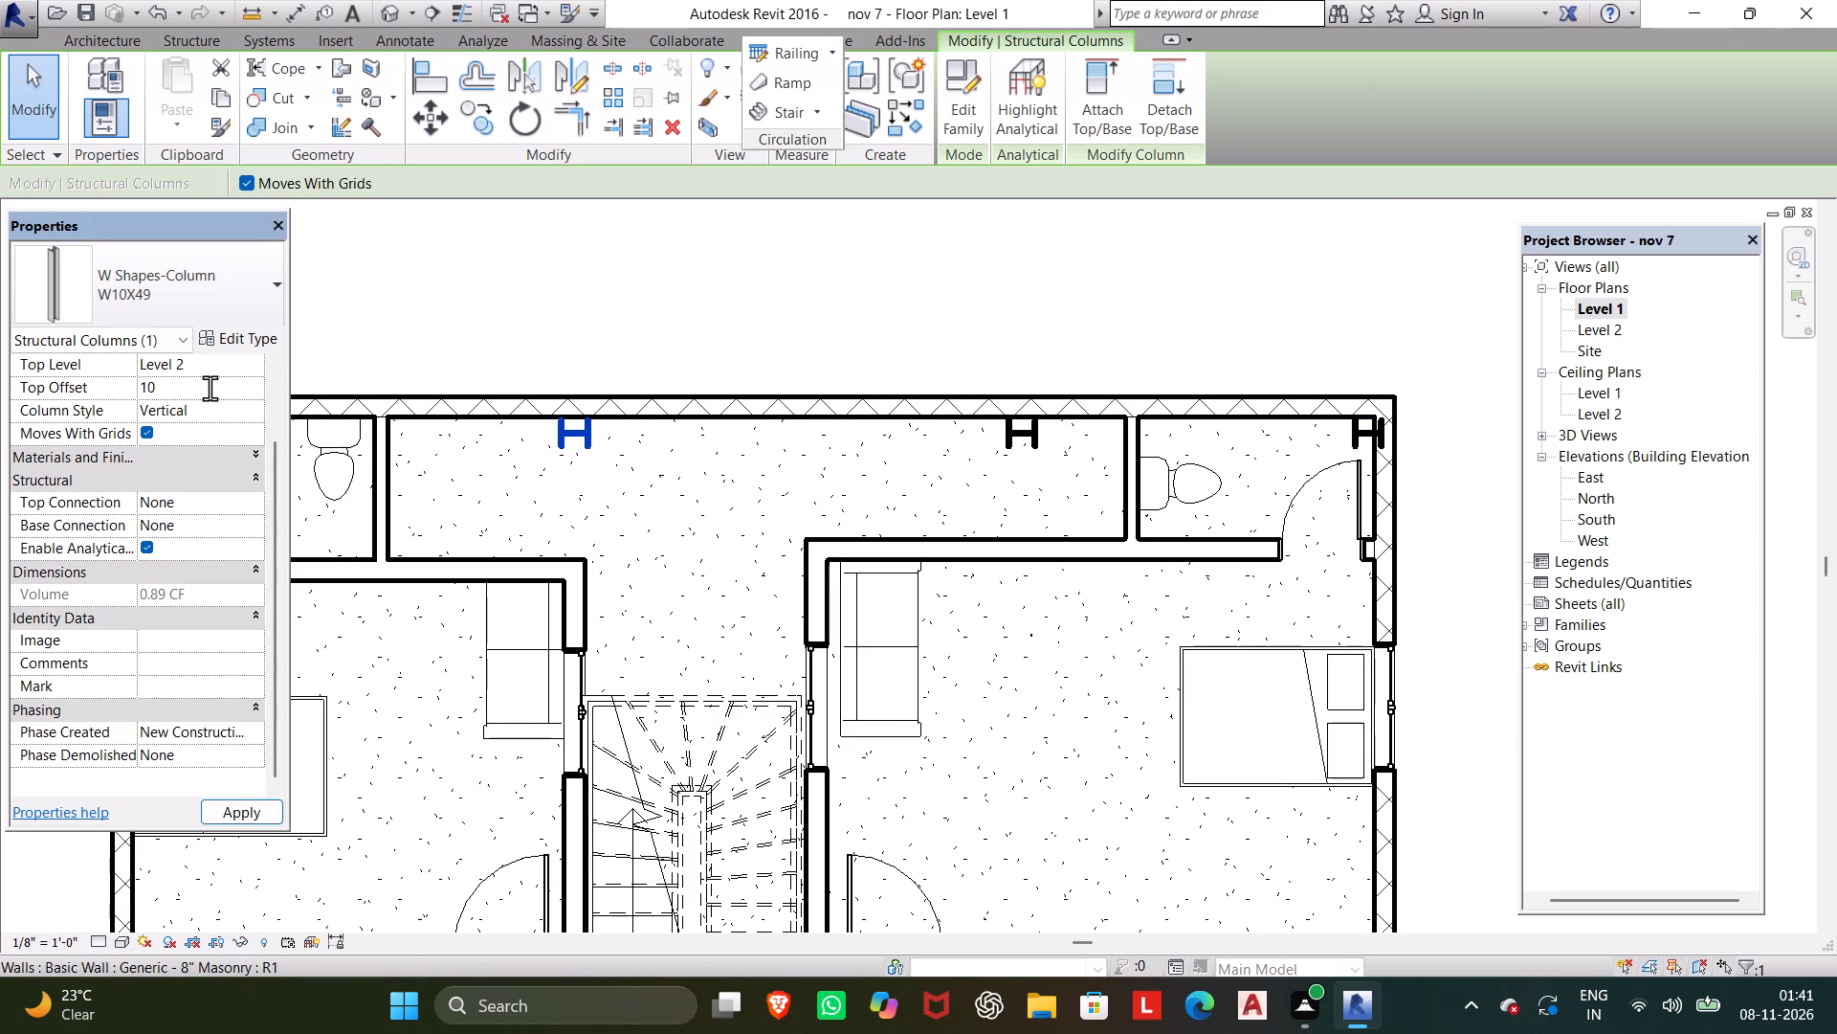
{"action": "key", "text": "apostrophe"}
{"action": "left_click", "coordinate": [257, 808]}
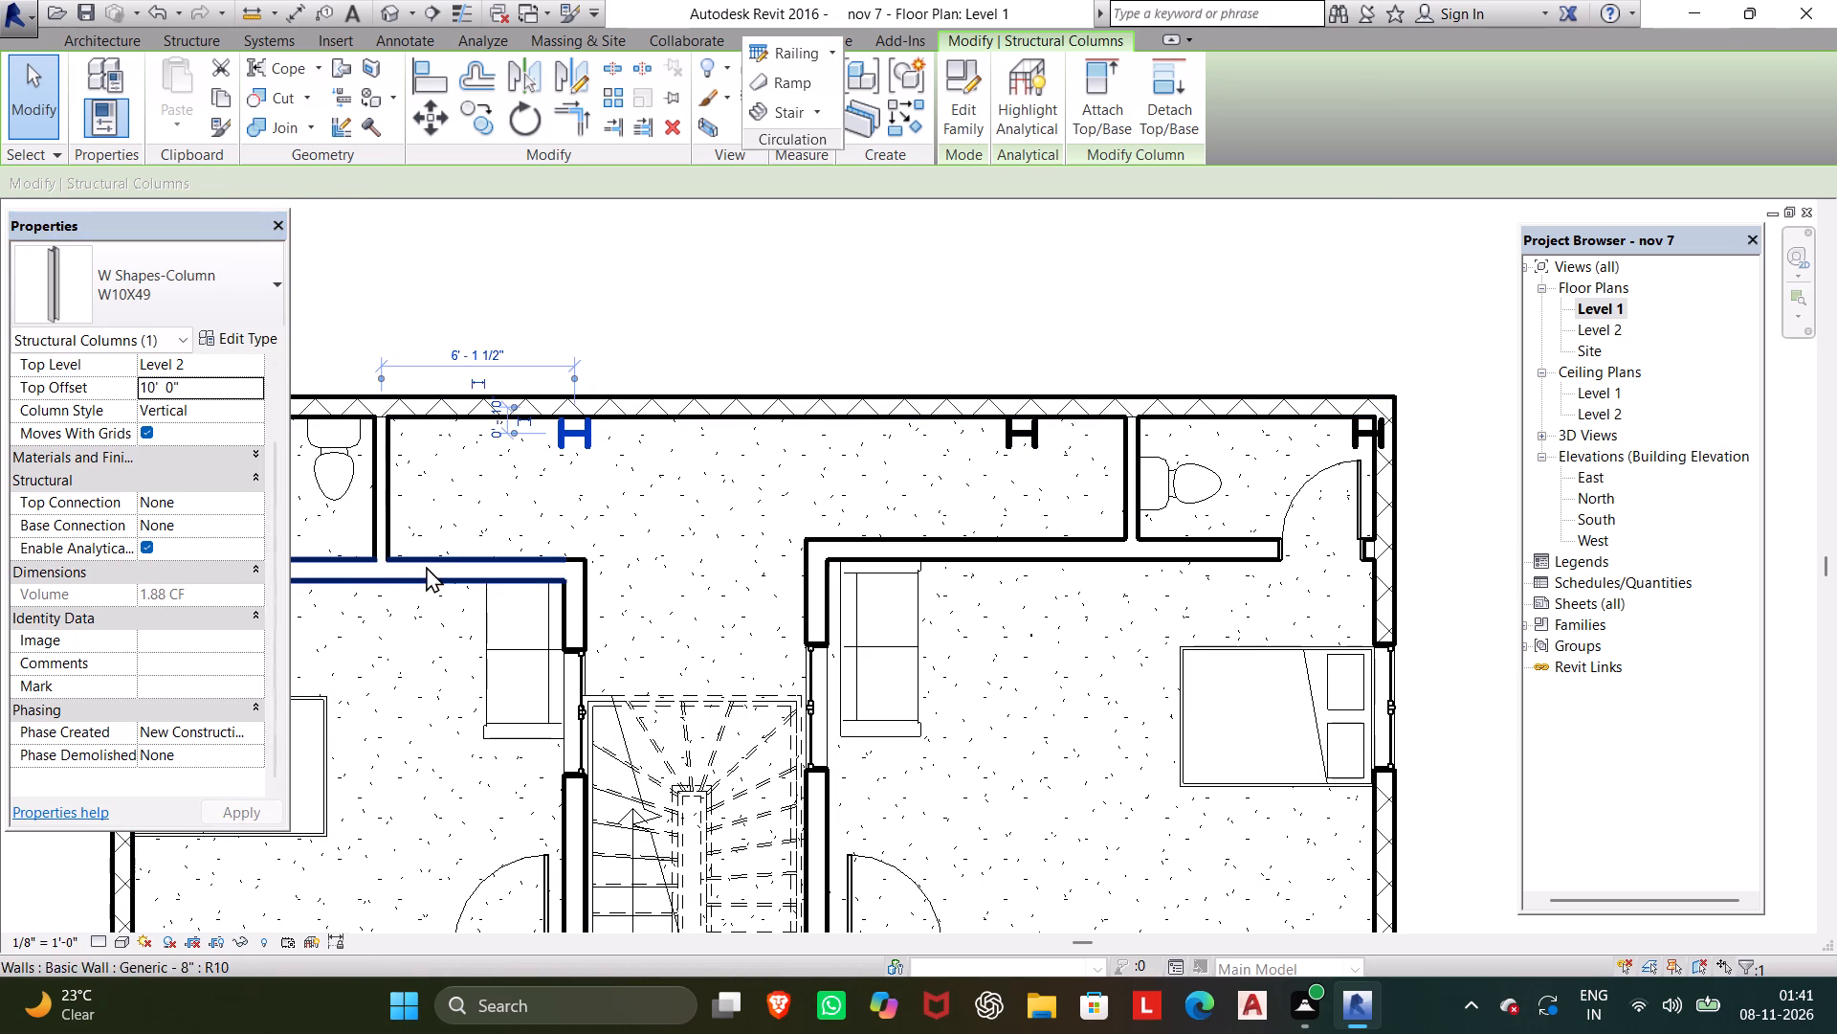
Set the Top Offset to 10' for the W10X49 column in the northwest corner bathroom.
{"action": "middle_click_drag", "start_coordinate": [430, 565], "coordinate": [623, 523]}
{"action": "scroll", "coordinate": [515, 557], "scroll_direction": "down", "scroll_amount": 1}
{"action": "left_click", "coordinate": [395, 407]}
{"action": "triple_click", "coordinate": [192, 389]}
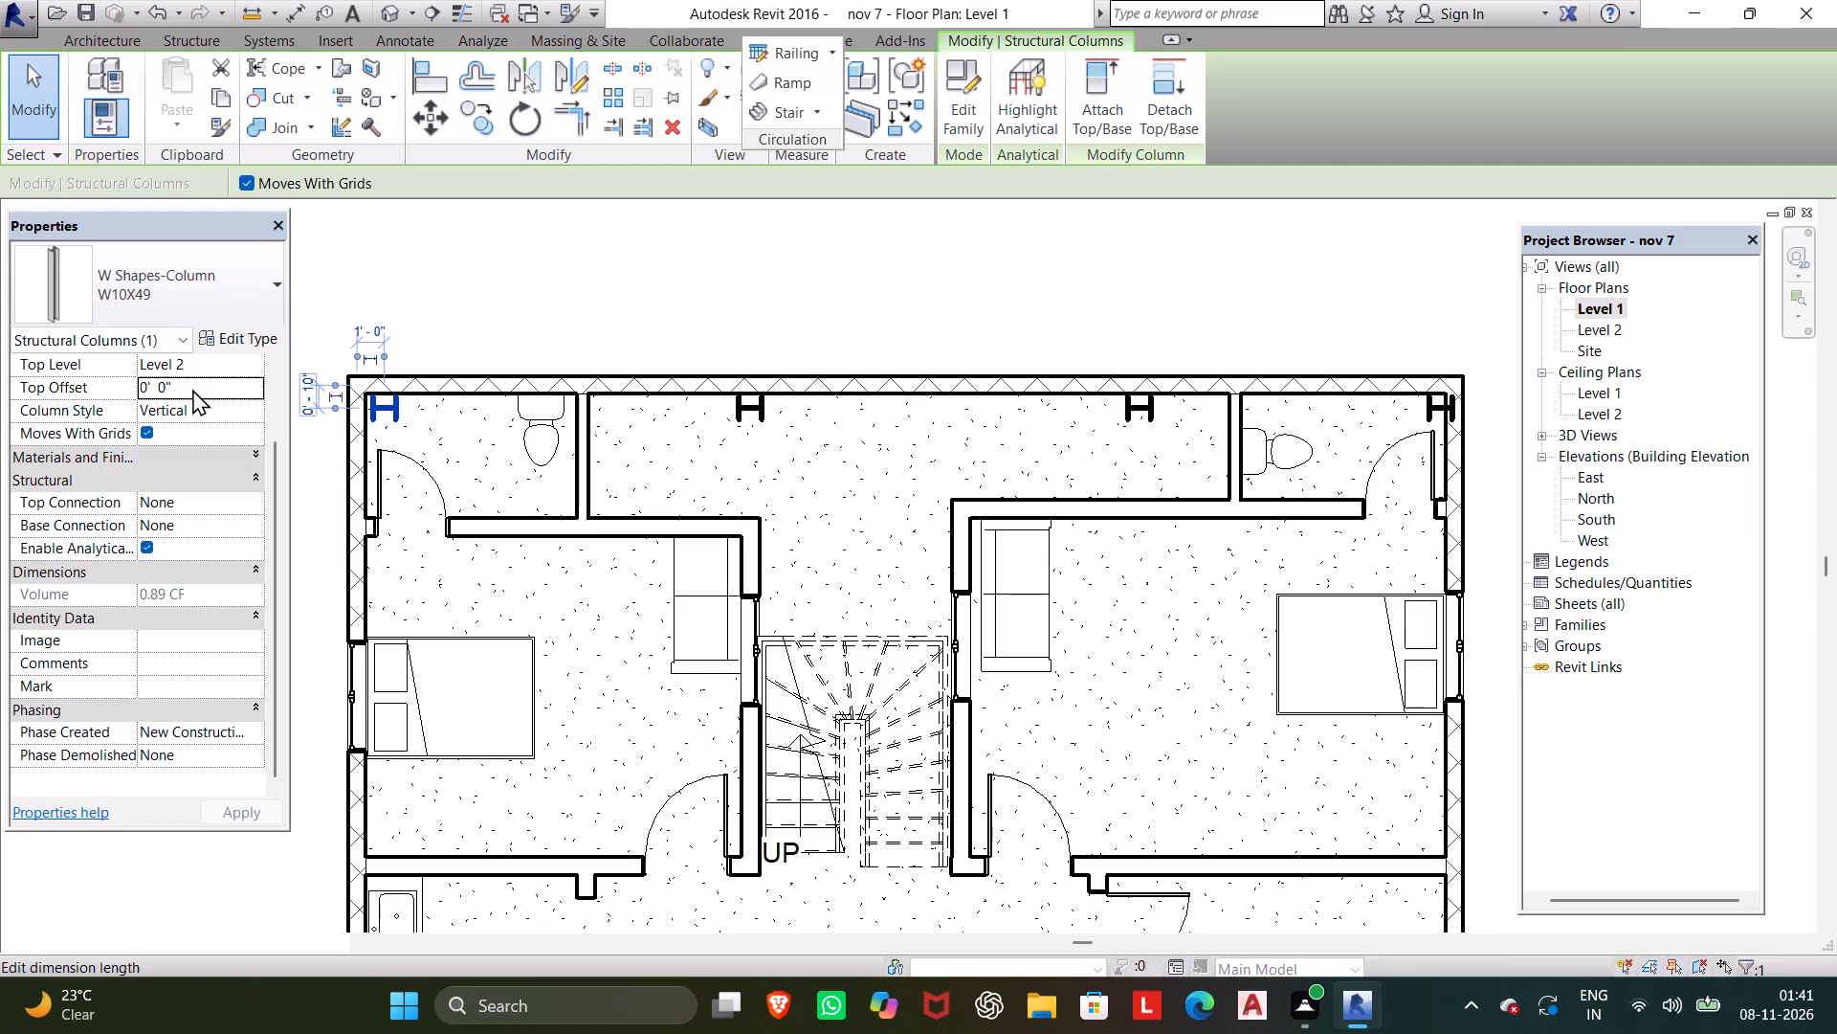
{"action": "left_click_drag", "start_coordinate": [192, 389], "coordinate": [139, 386]}
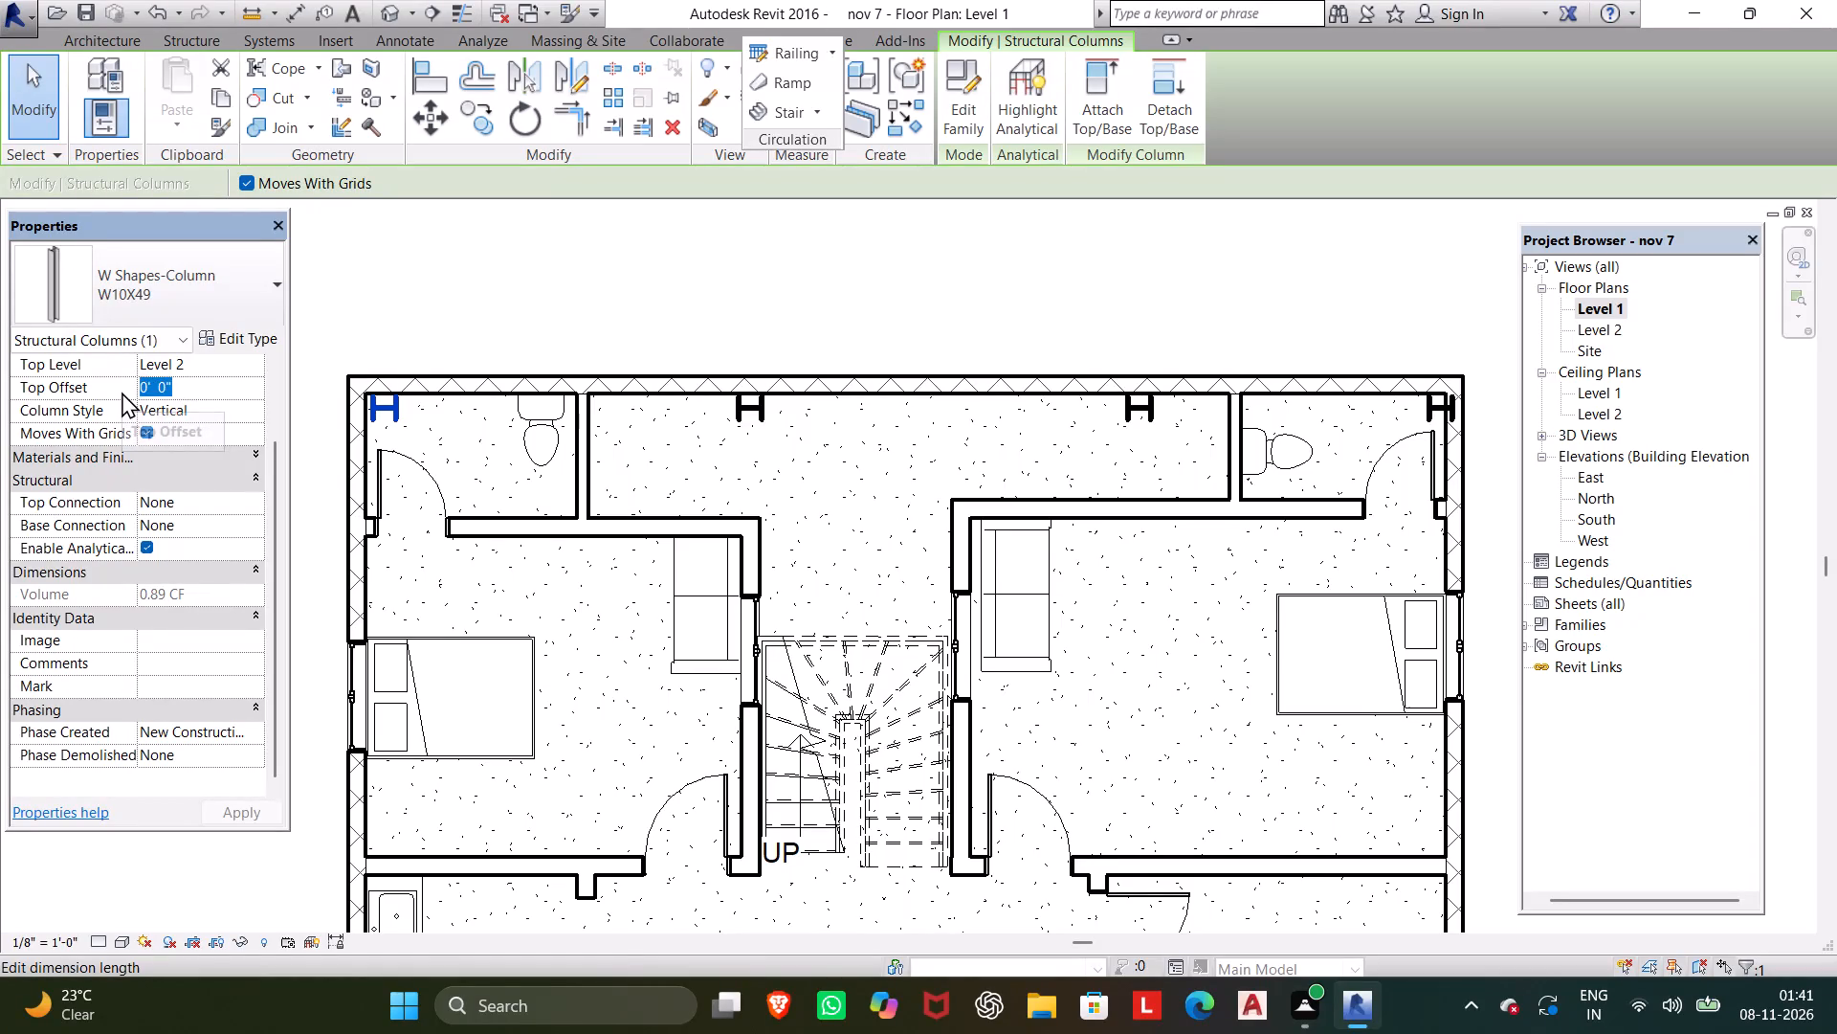
{"action": "type", "text": "10"}
{"action": "key", "text": "apostrophe"}
{"action": "left_click", "coordinate": [254, 809]}
Set the Top Offset to 10' for the W10X49 column between the kitchen sink and stove, and dismiss the pop-up overlay.
{"action": "scroll", "coordinate": [293, 709], "scroll_direction": "down", "scroll_amount": 4}
{"action": "middle_click_drag", "start_coordinate": [306, 690], "coordinate": [479, 488]}
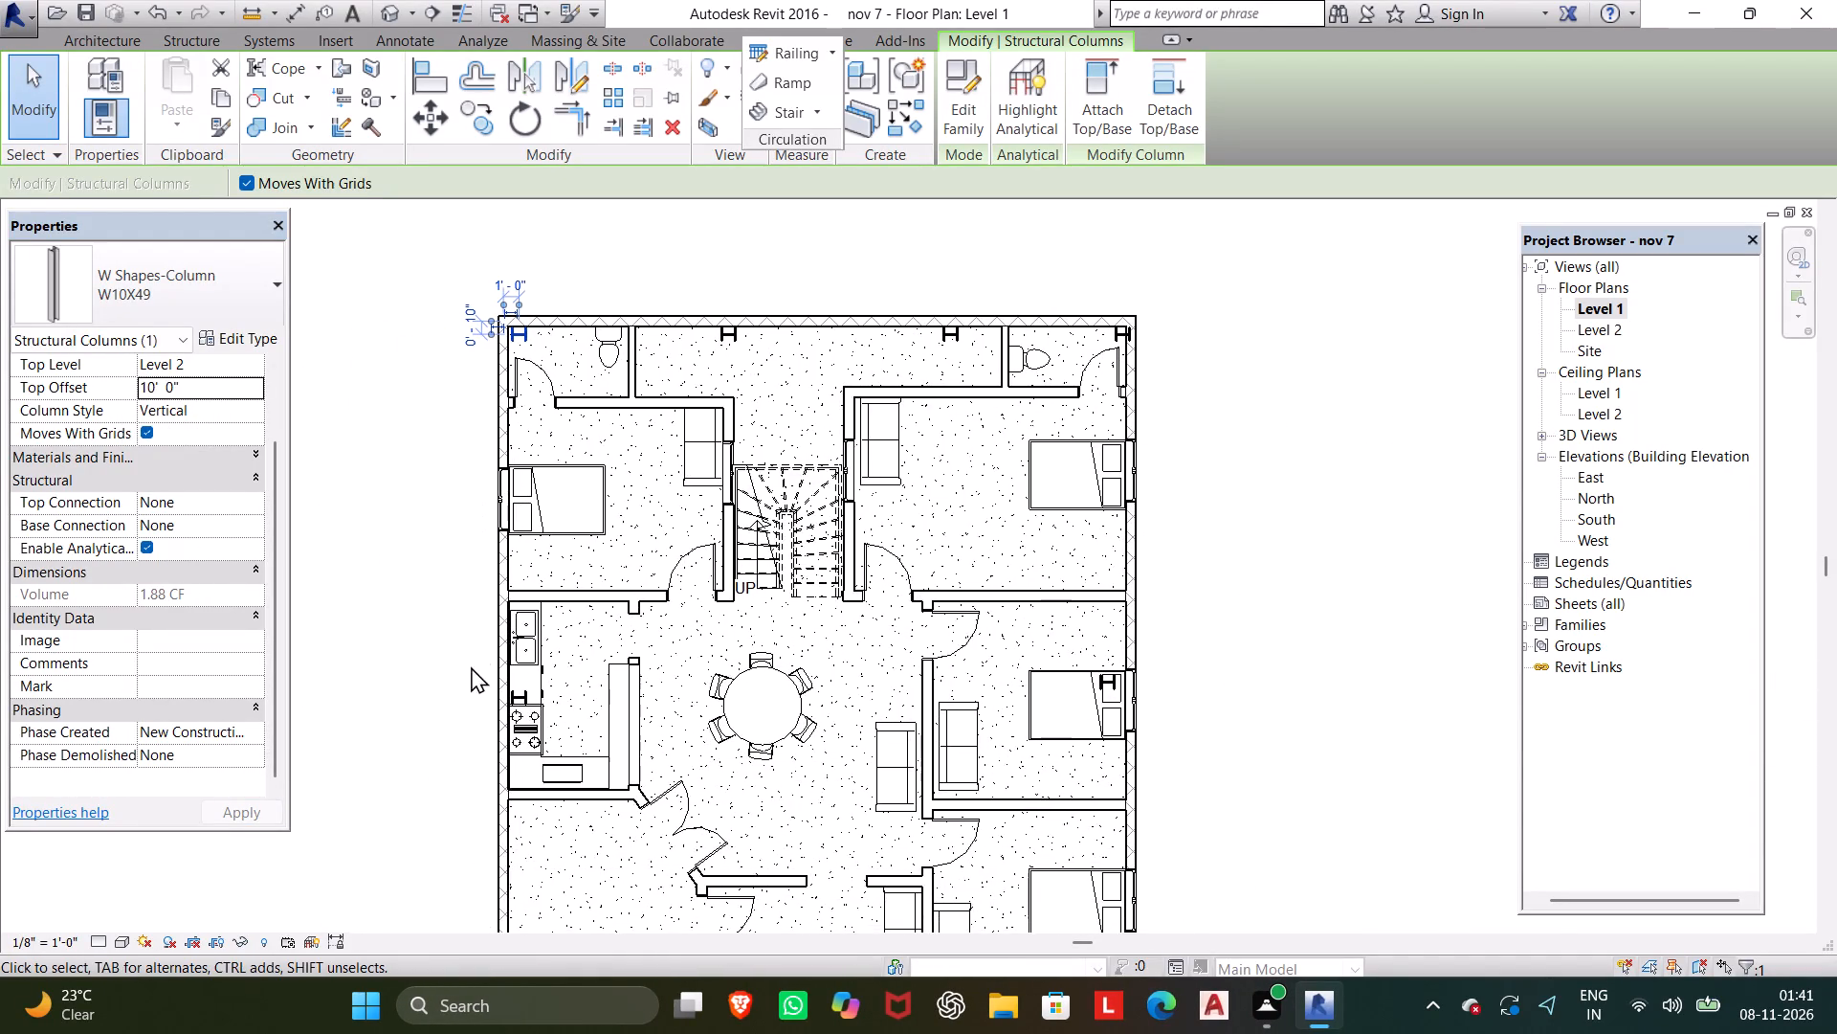
{"action": "scroll", "coordinate": [509, 701], "scroll_direction": "up", "scroll_amount": 5}
{"action": "left_click", "coordinate": [521, 691]}
{"action": "double_click", "coordinate": [204, 388]}
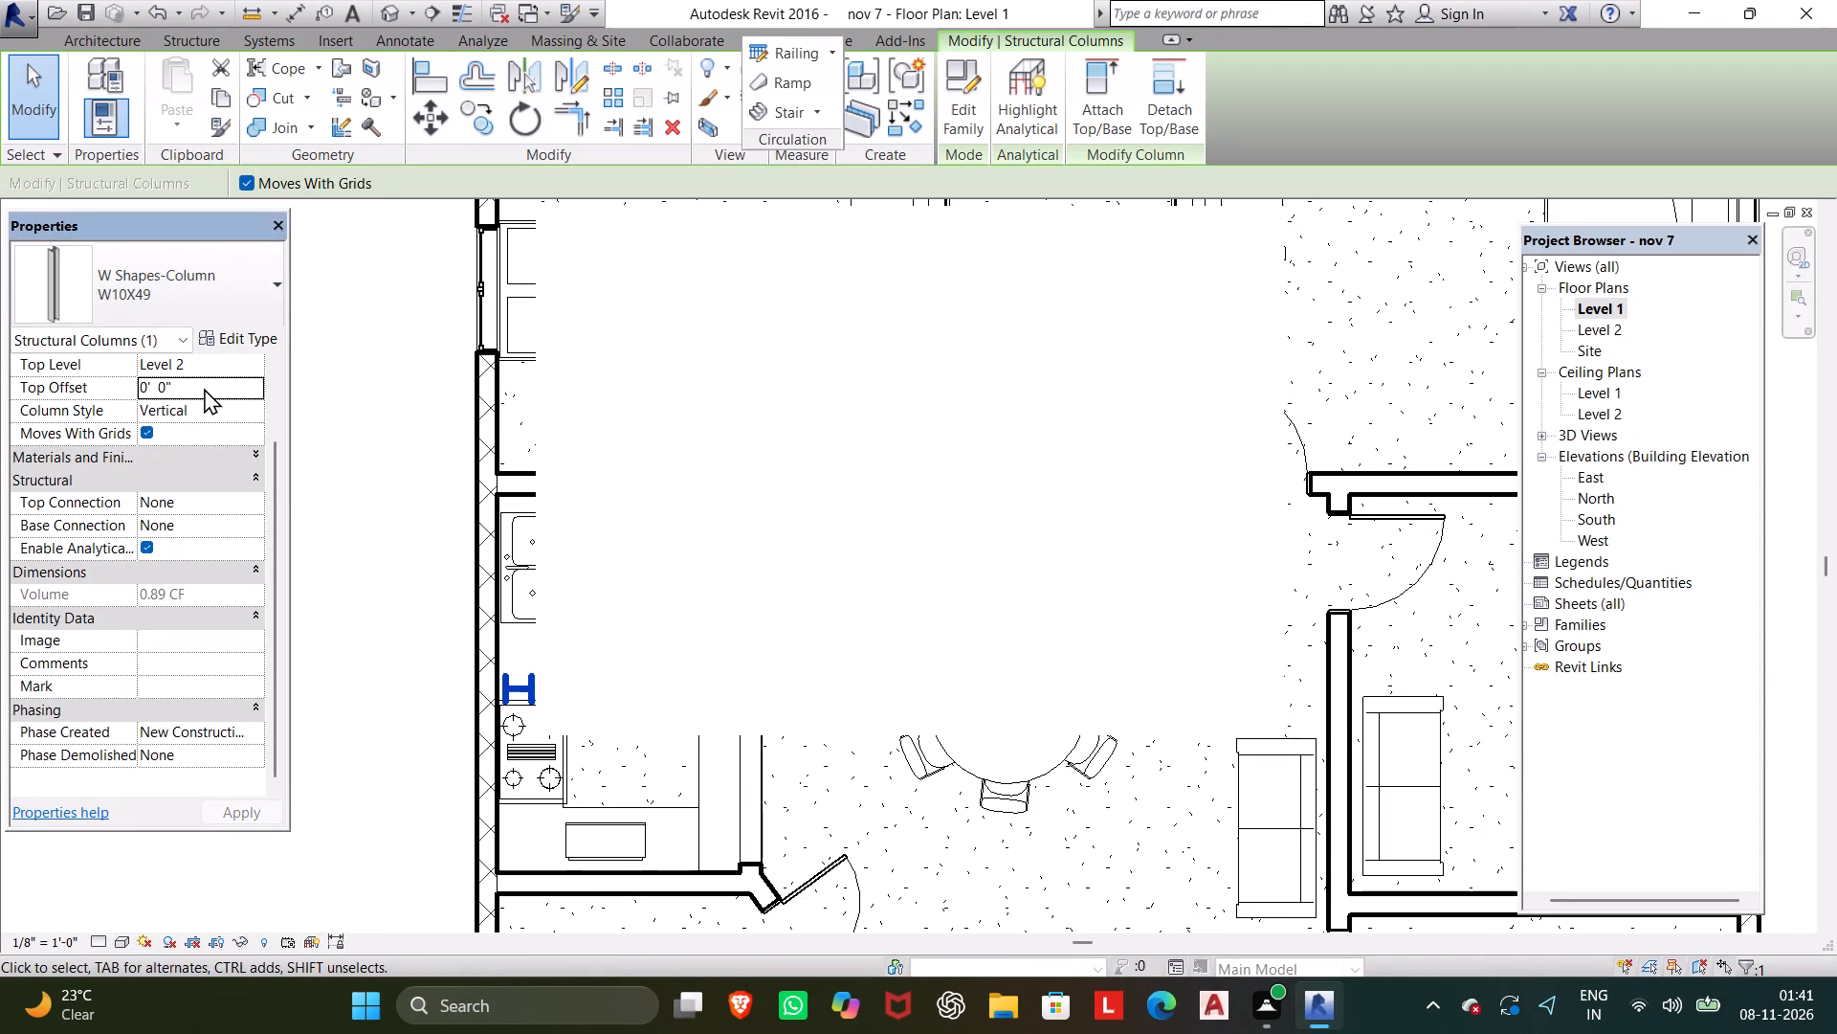
{"action": "left_click_drag", "start_coordinate": [207, 389], "coordinate": [119, 405]}
{"action": "type", "text": "10"}
{"action": "key", "text": "apostrophe"}
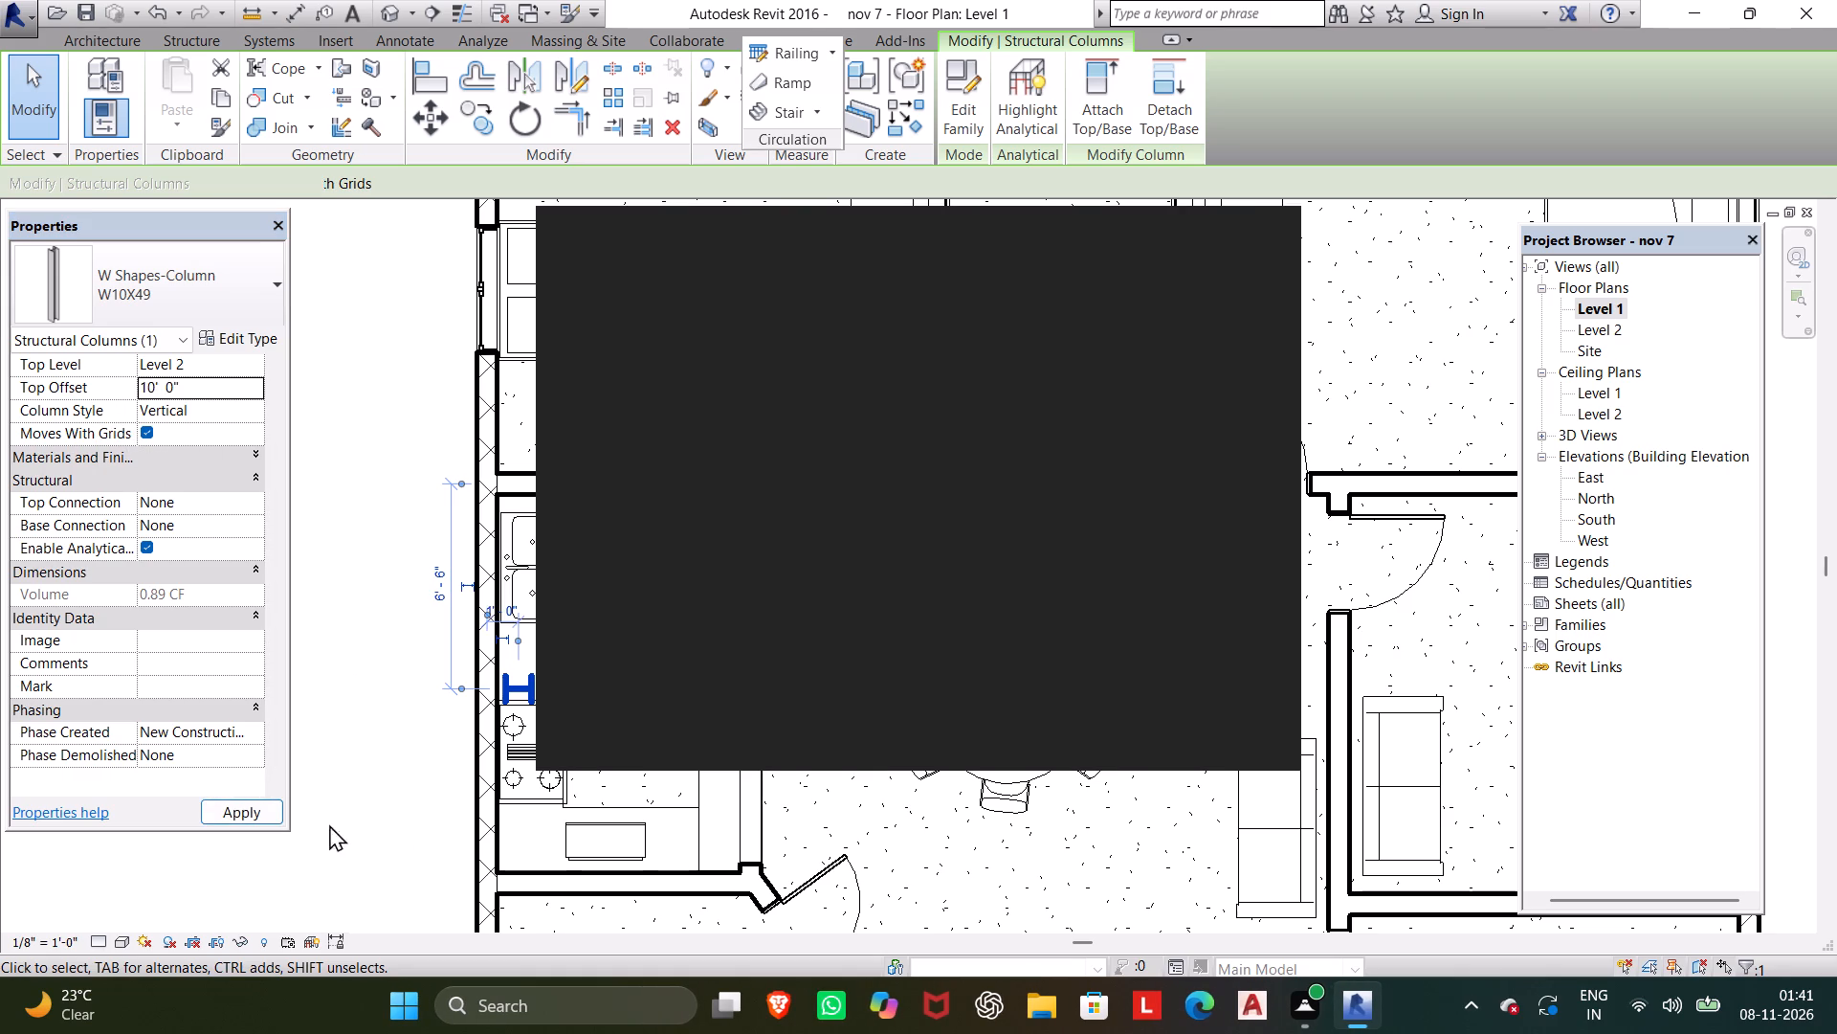
{"action": "left_click", "coordinate": [251, 812]}
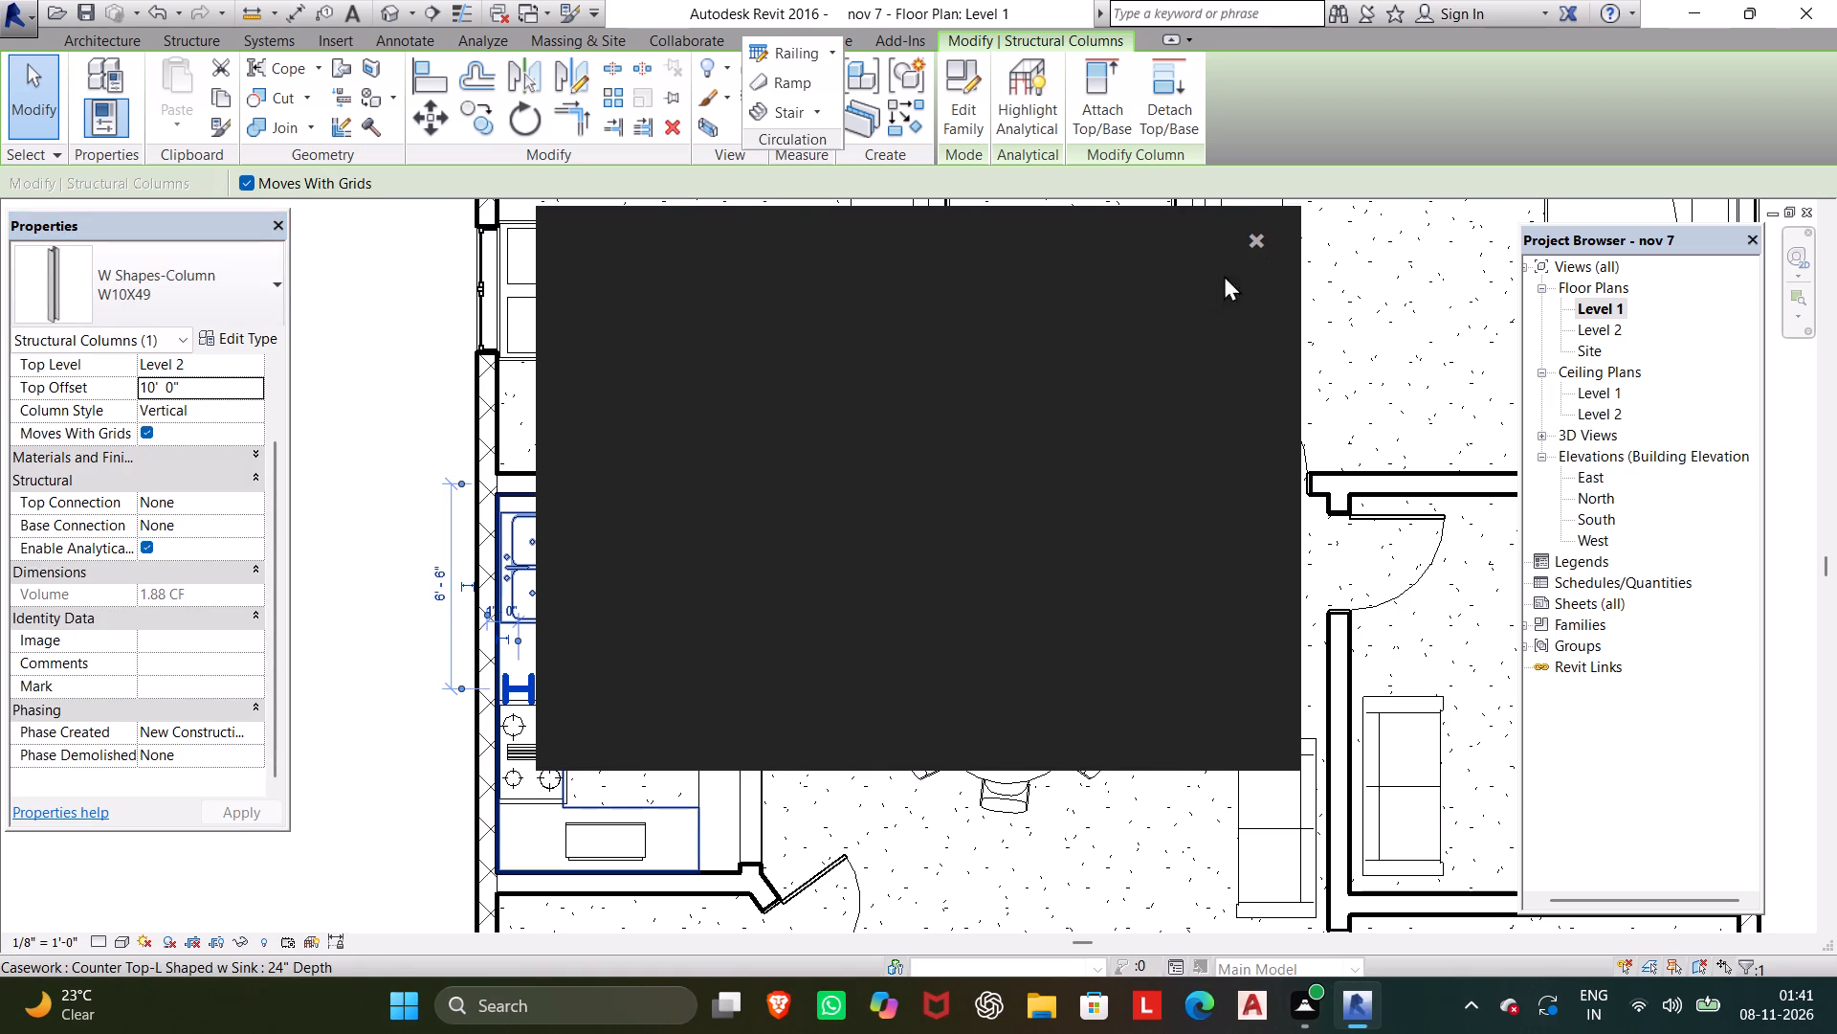
{"action": "left_click", "coordinate": [1262, 240]}
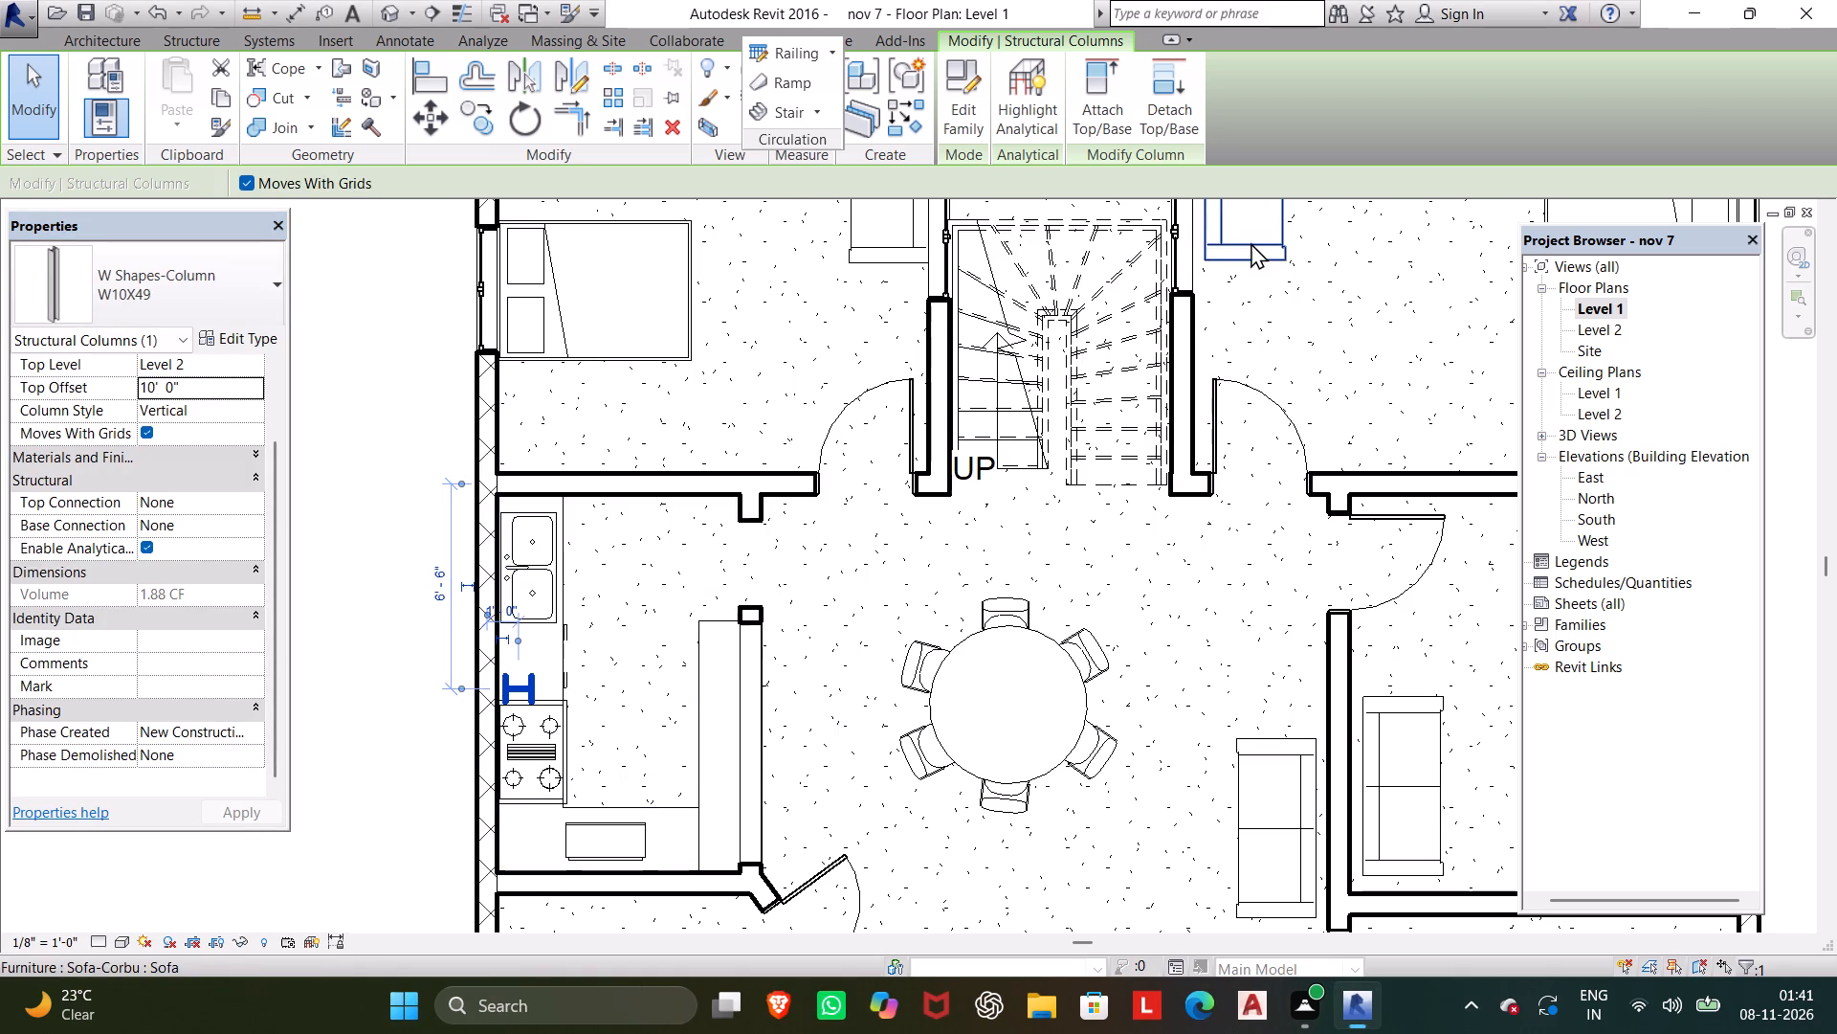
Check the southwest corner column's Top Offset in plan, and examine all the perimeter columns above the roof in the 3D view.
{"action": "scroll", "coordinate": [689, 596], "scroll_direction": "down", "scroll_amount": 6}
{"action": "middle_click_drag", "start_coordinate": [671, 593], "coordinate": [681, 527]}
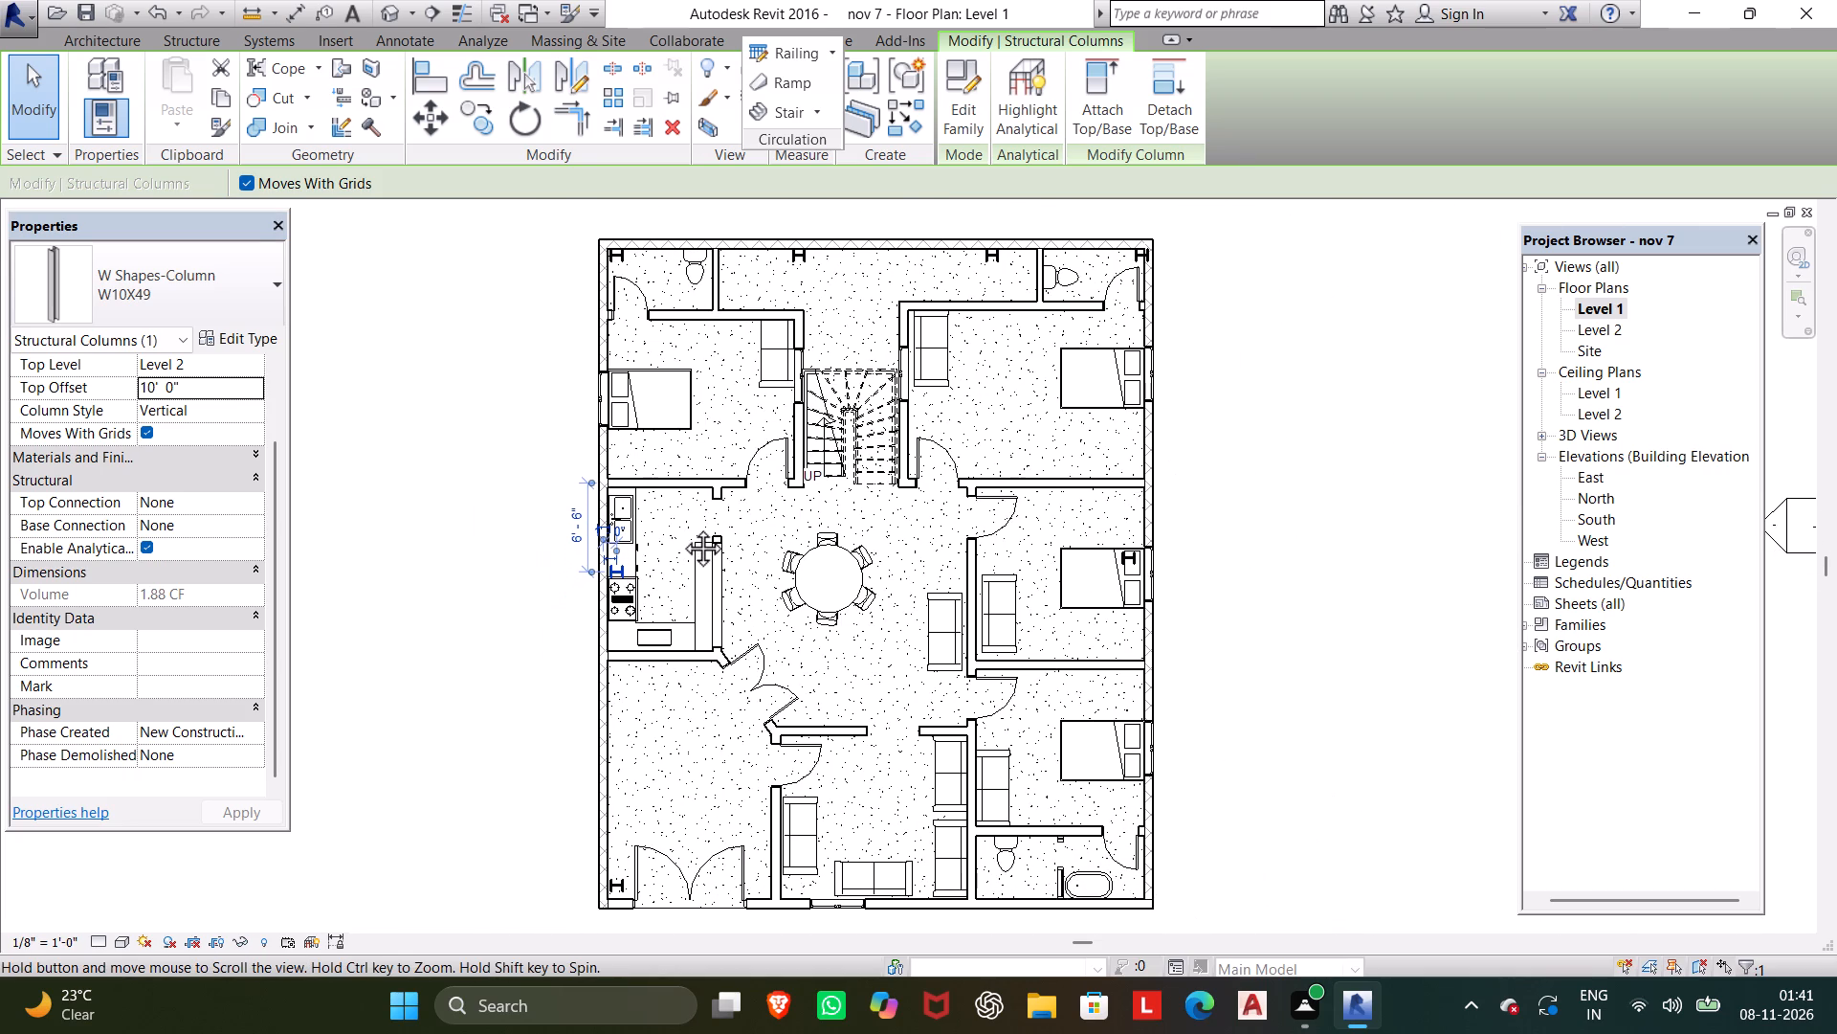
{"action": "middle_click_drag", "start_coordinate": [681, 527], "coordinate": [684, 526]}
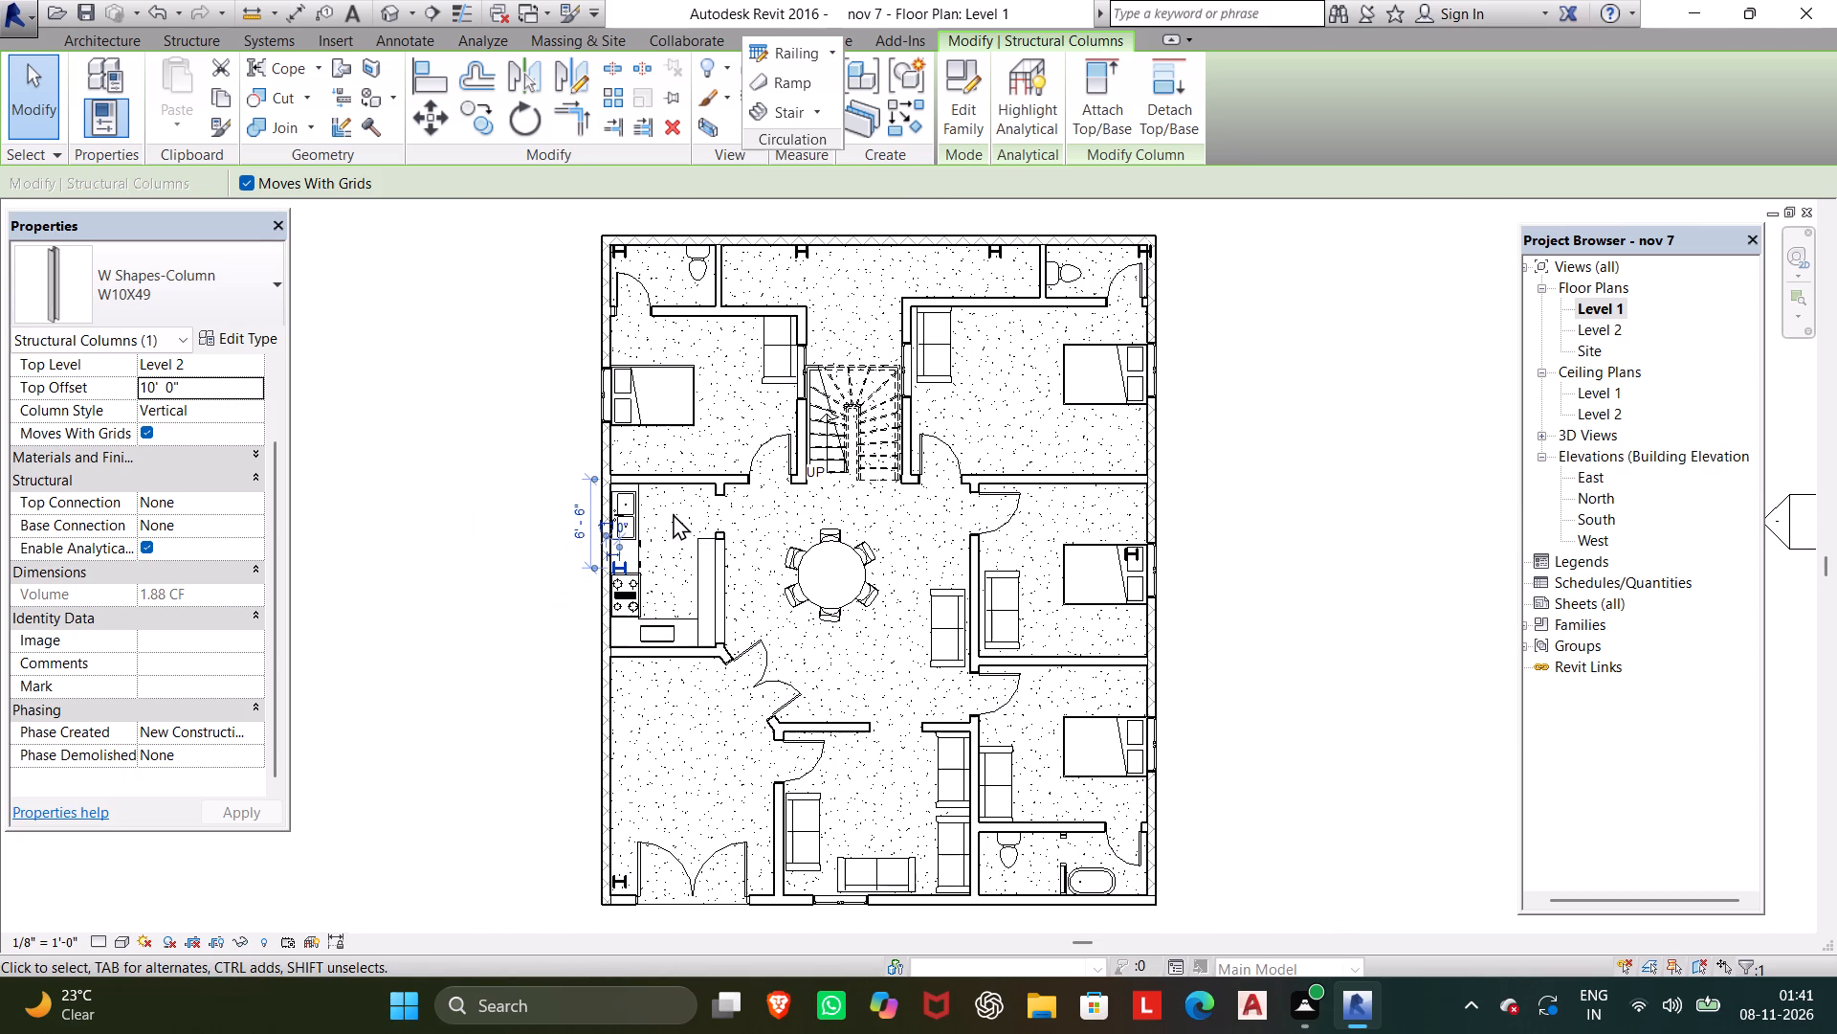
{"action": "left_click", "coordinate": [621, 879]}
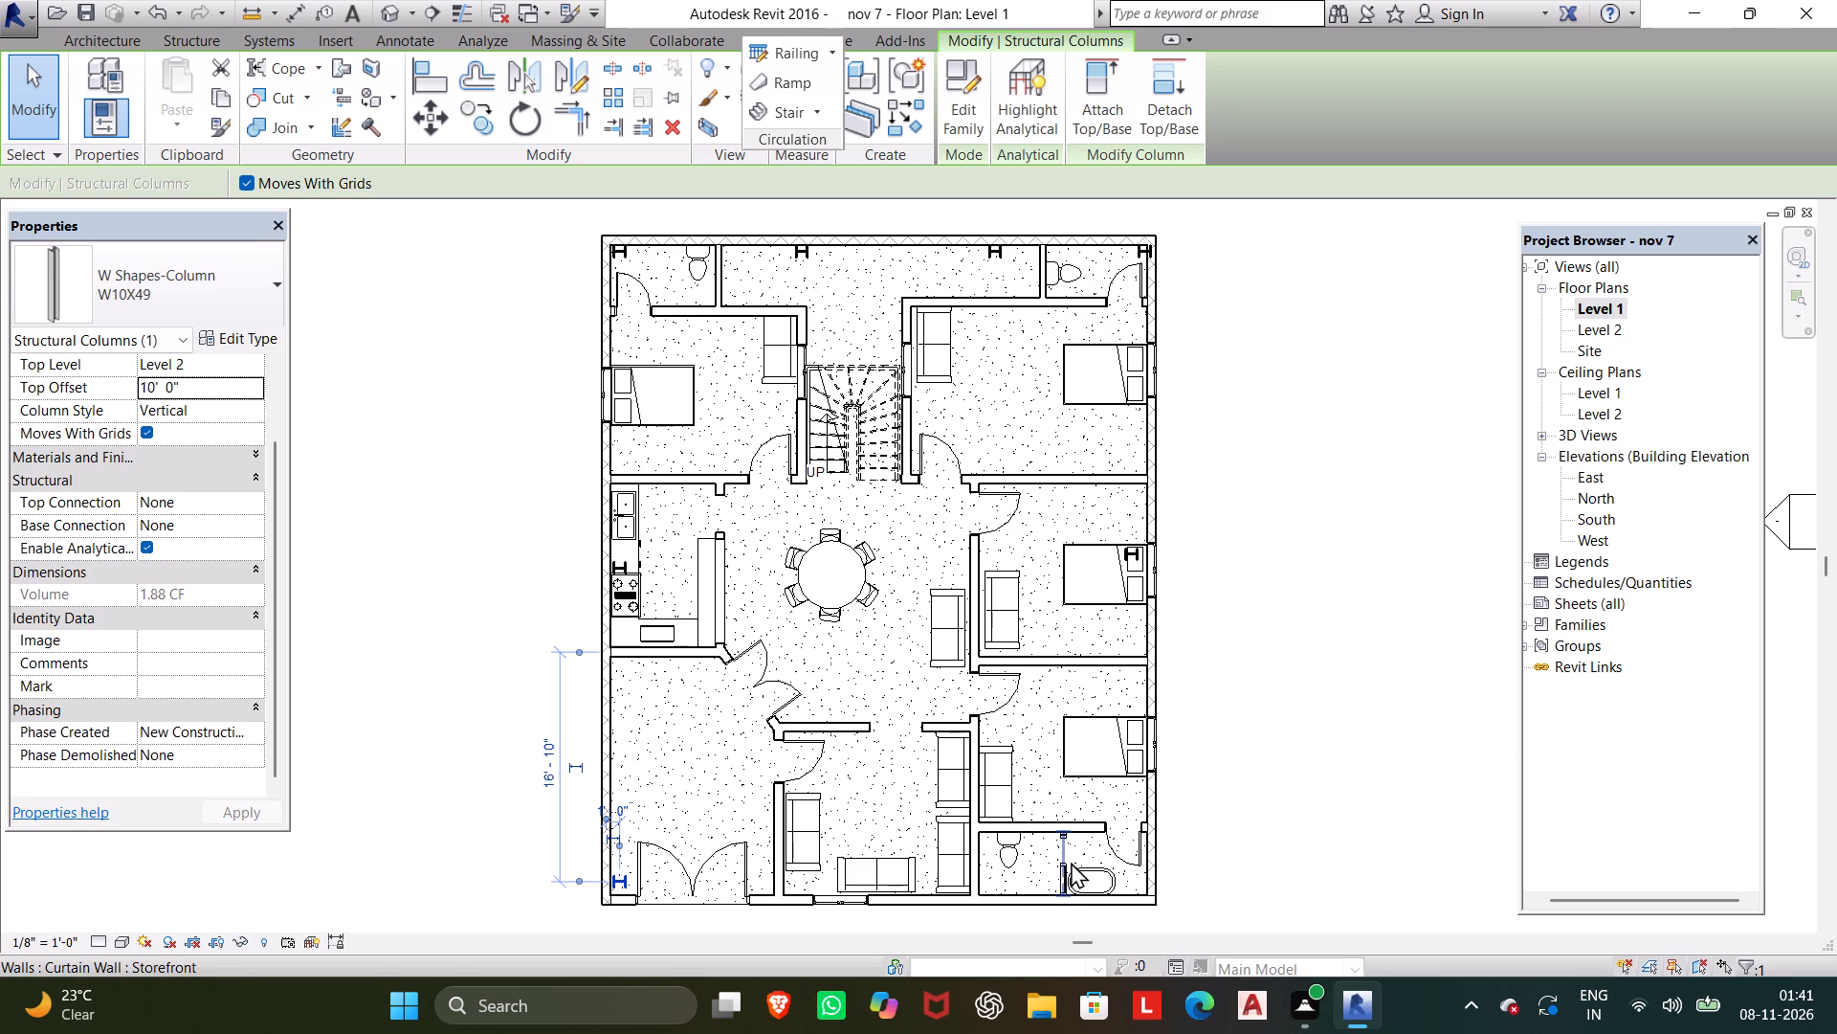
{"action": "left_click", "coordinate": [384, 8]}
{"action": "scroll", "coordinate": [697, 428], "scroll_direction": "down", "scroll_amount": 2}
{"action": "middle_click_drag", "start_coordinate": [701, 432], "coordinate": [718, 447]}
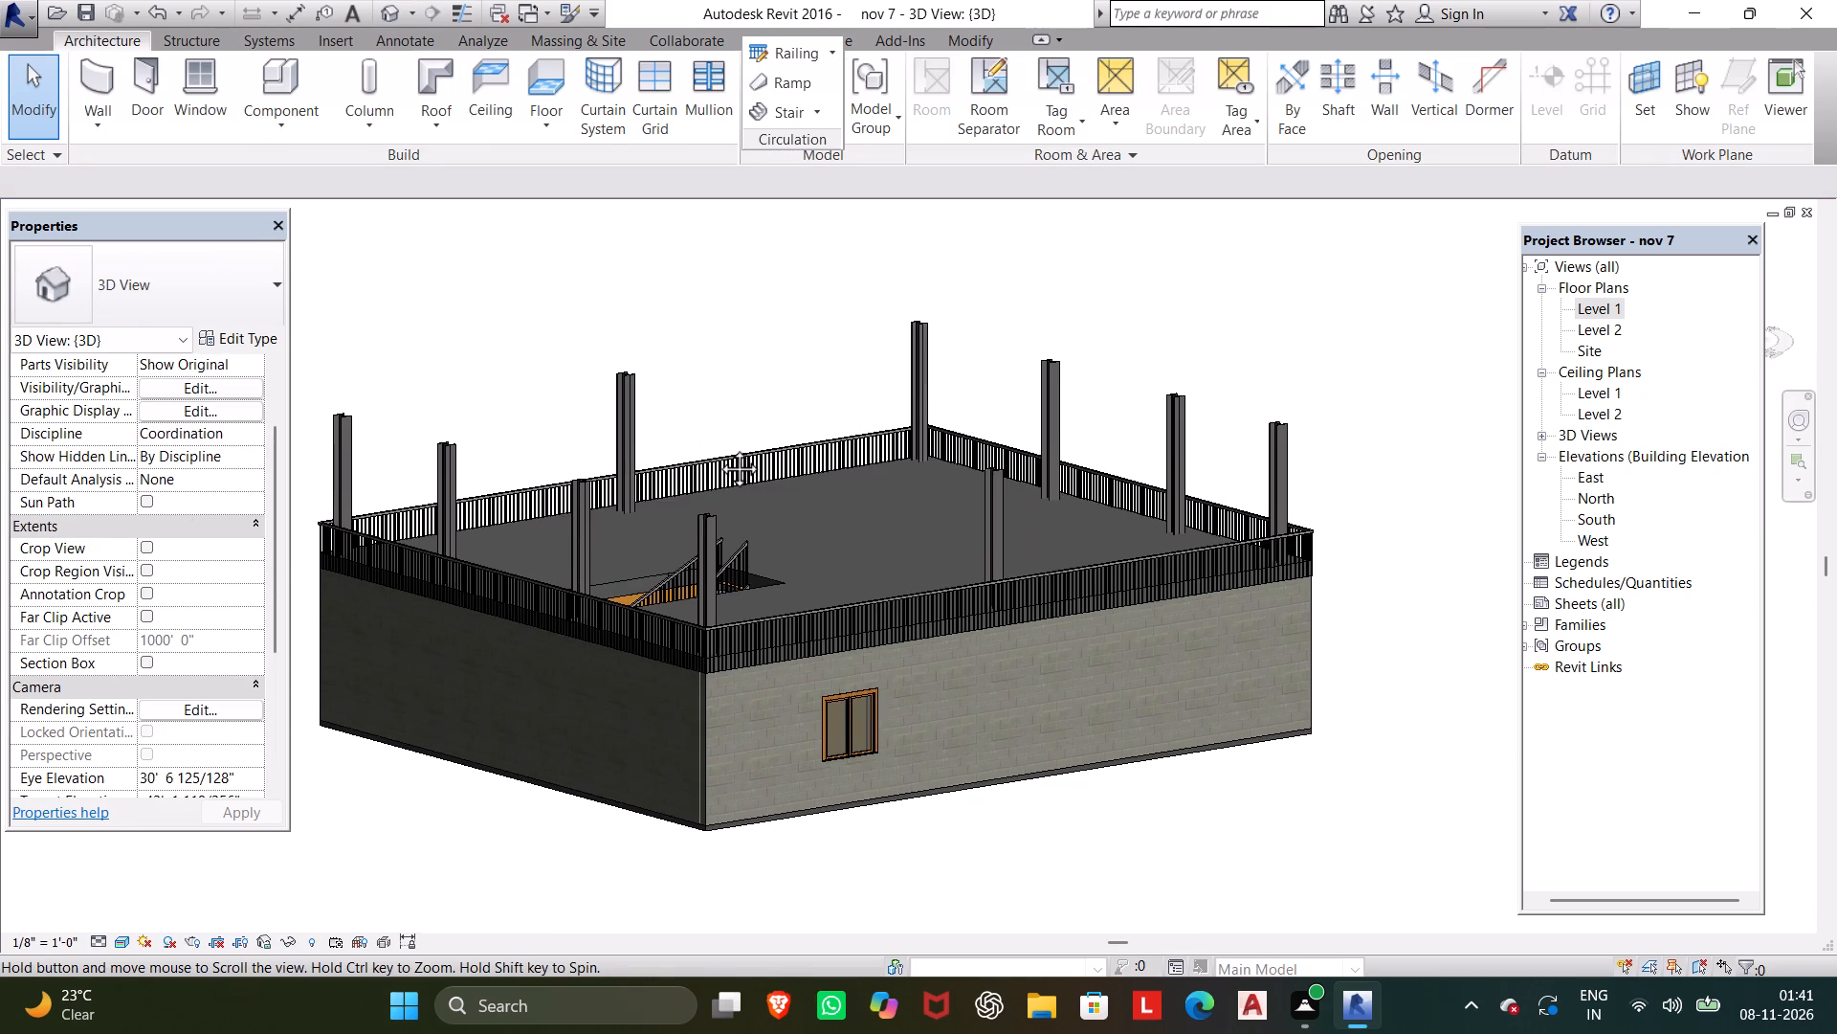
{"action": "middle_click_drag", "start_coordinate": [718, 447], "coordinate": [864, 573]}
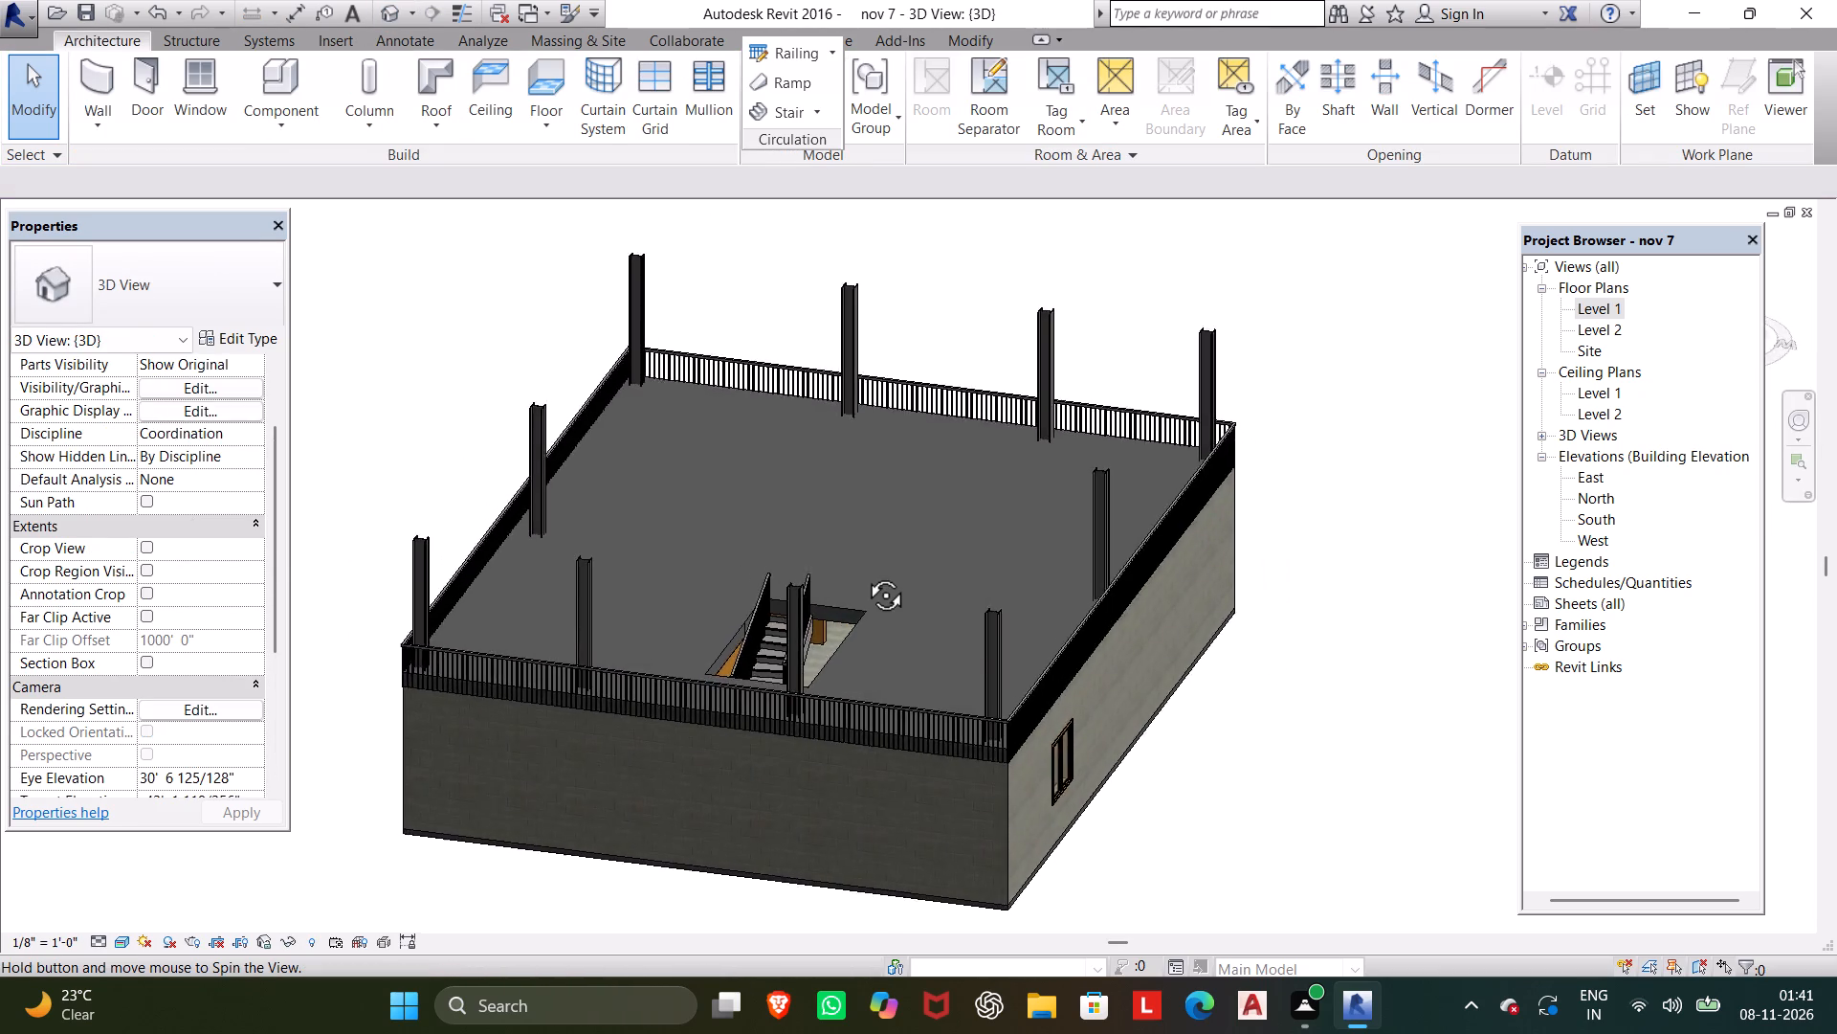
{"action": "middle_click_drag", "start_coordinate": [864, 573], "coordinate": [913, 612]}
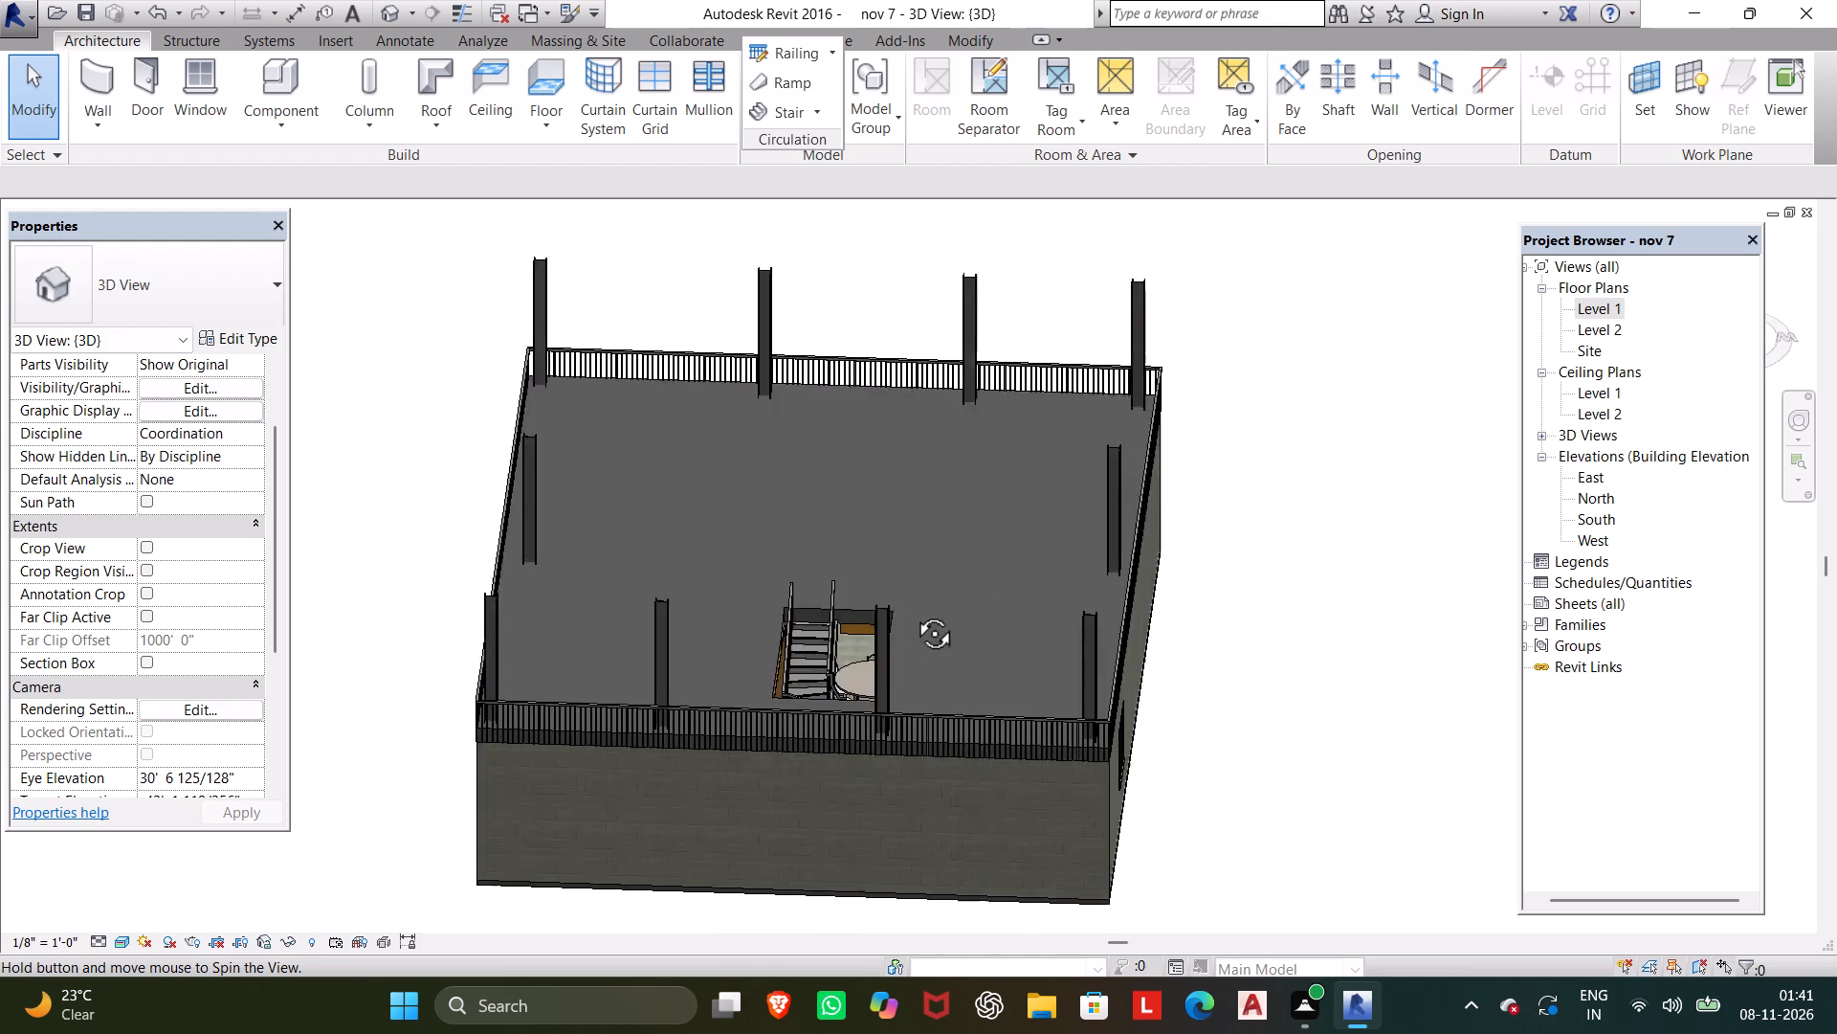
{"action": "middle_click_drag", "start_coordinate": [913, 612], "coordinate": [887, 497]}
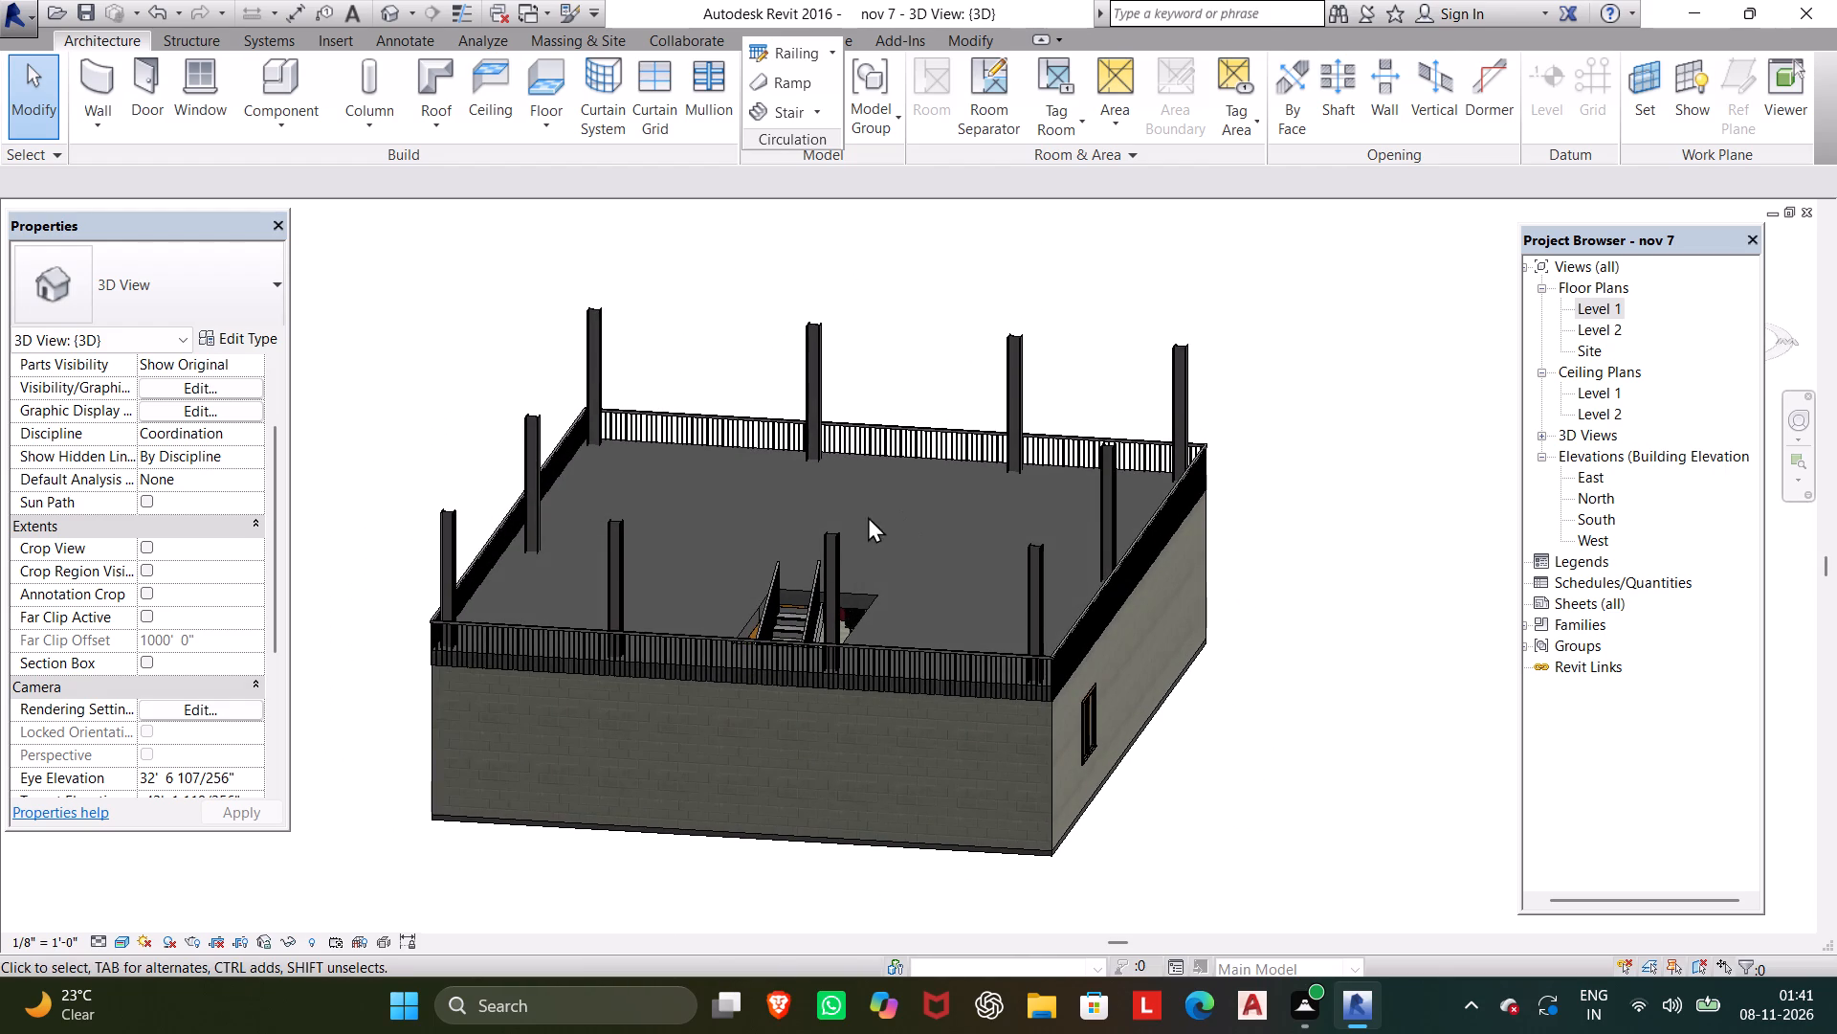
Create a Generic - 9" roof by footprint on Level 2, without slope, sketching a rectangle between the tops of the southeast and northwest corner columns.
{"action": "left_click", "coordinate": [438, 98]}
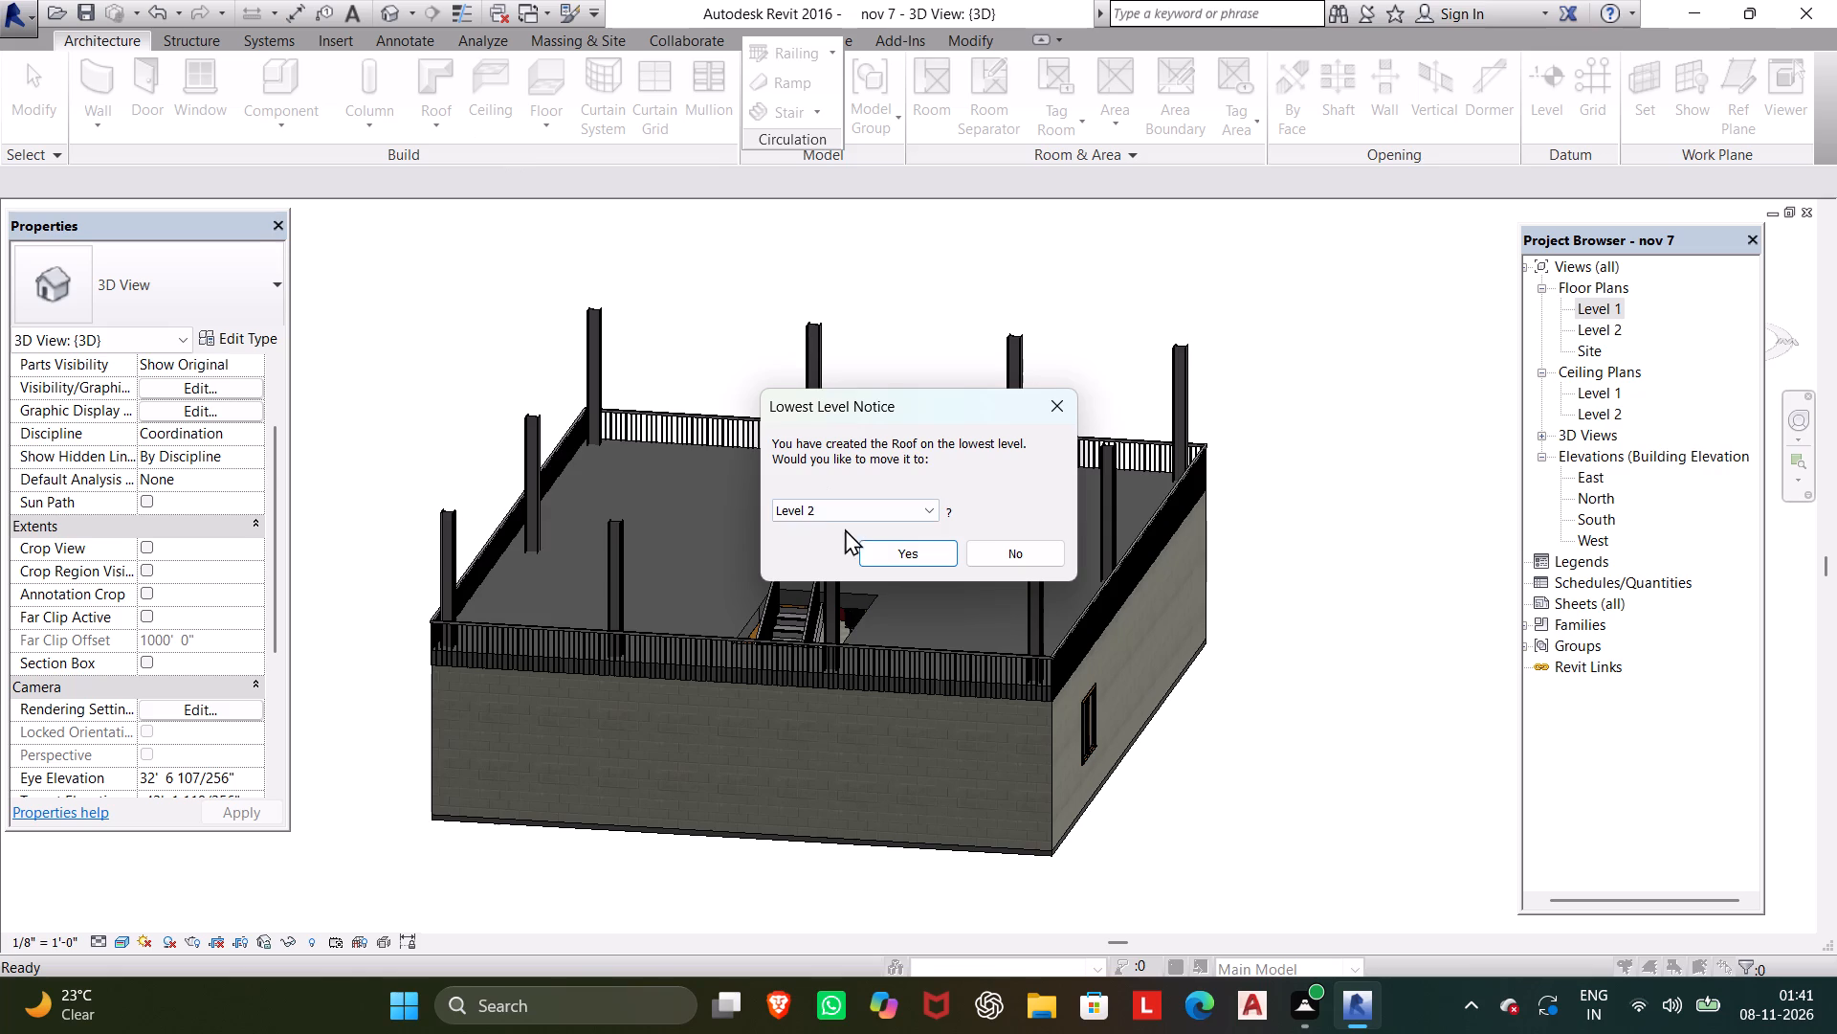
{"action": "left_click", "coordinate": [864, 513]}
{"action": "left_click", "coordinate": [867, 516]}
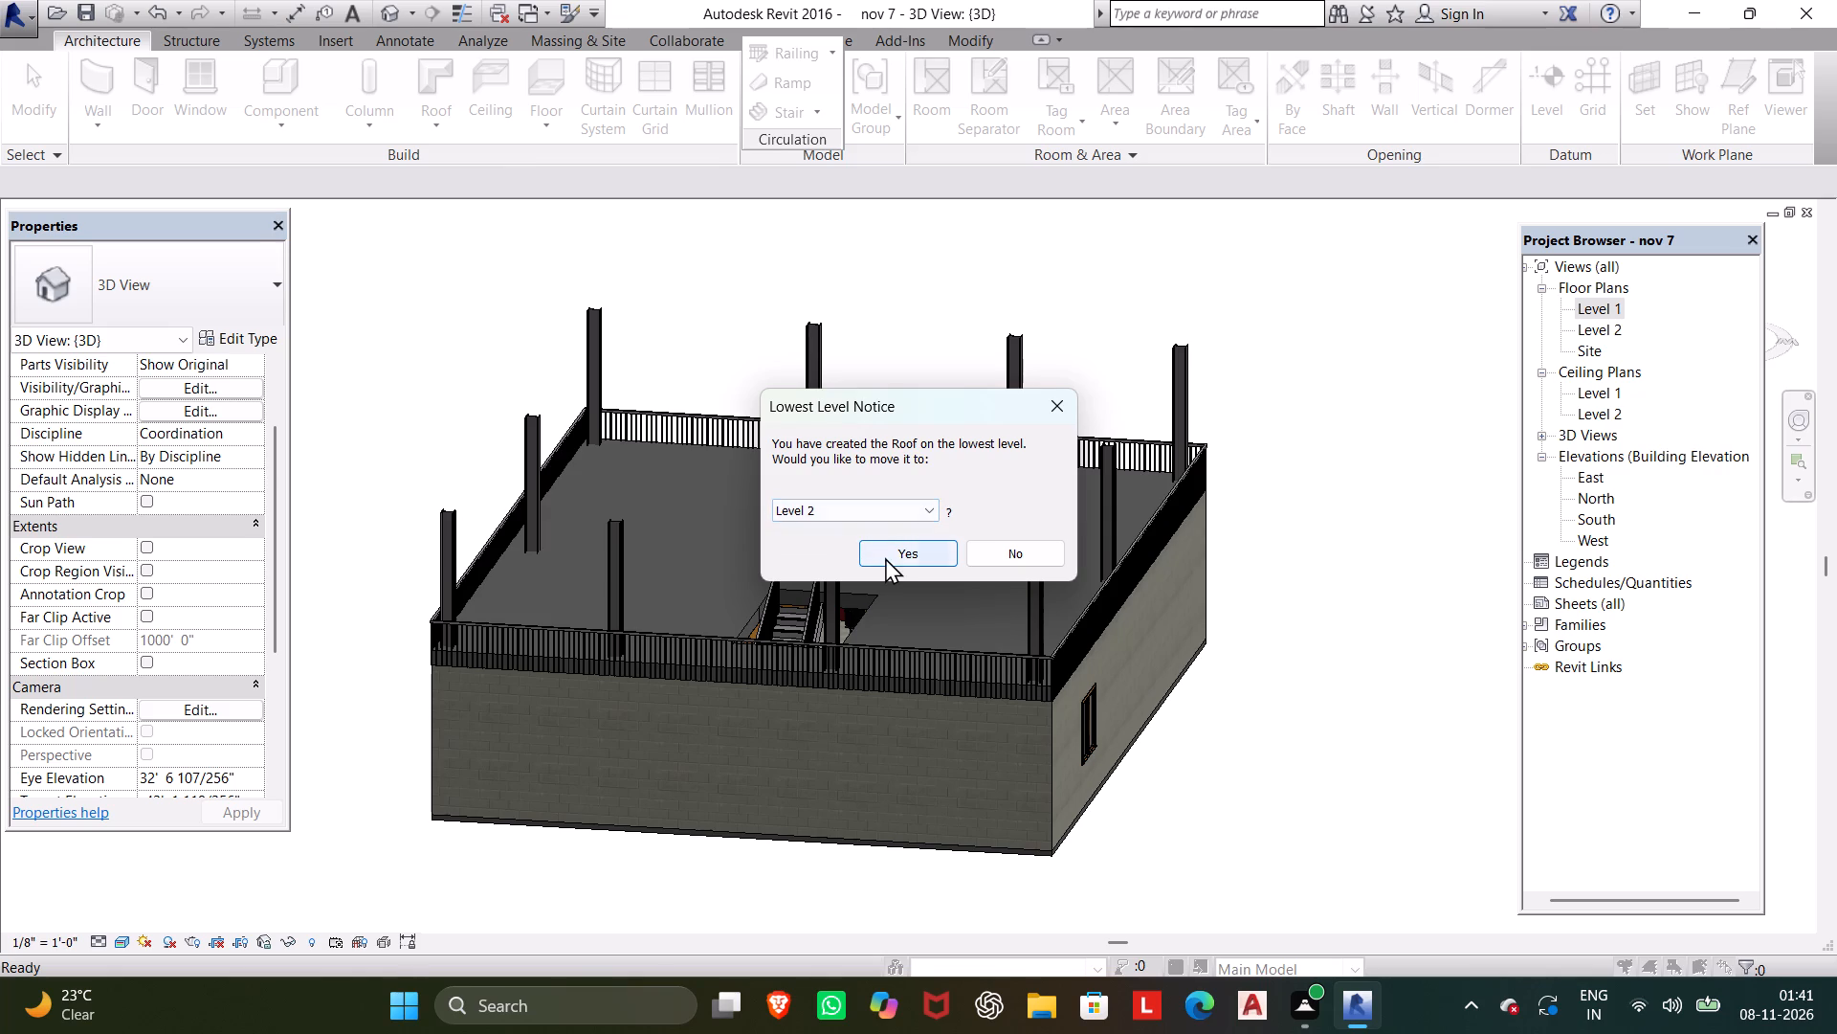
{"action": "left_click", "coordinate": [885, 551]}
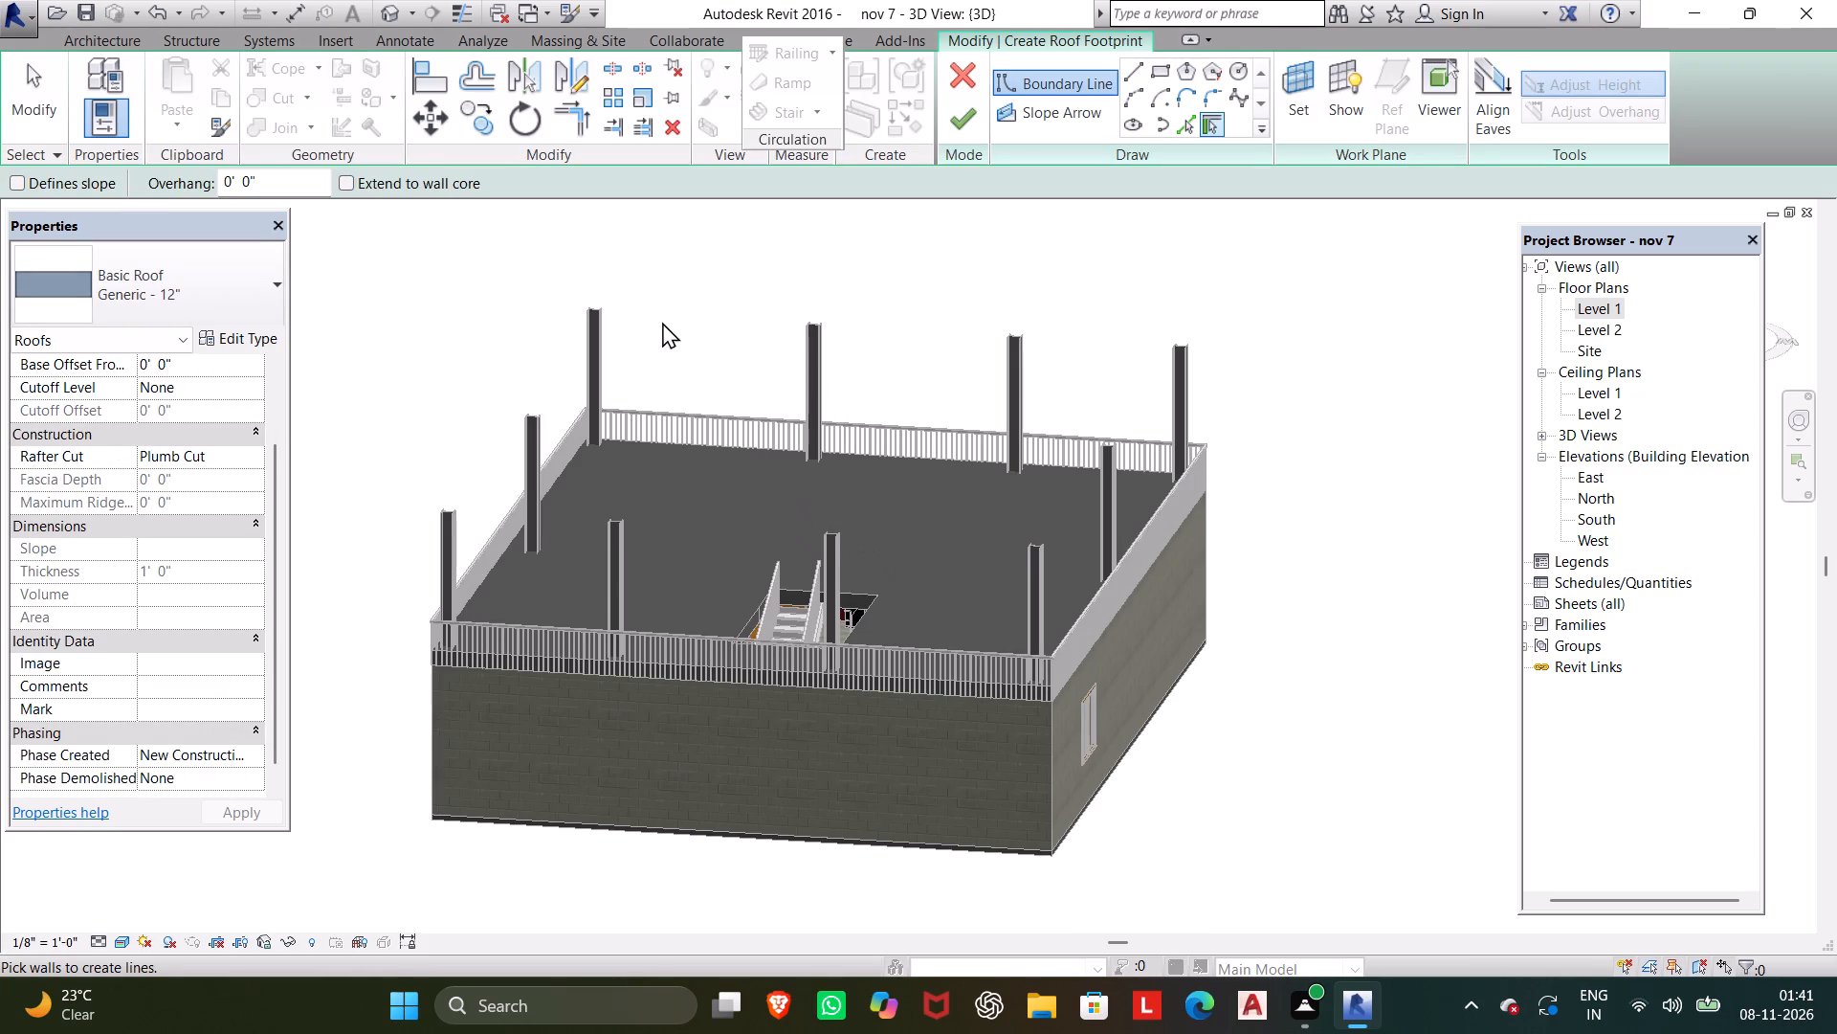
{"action": "left_click", "coordinate": [1157, 72]}
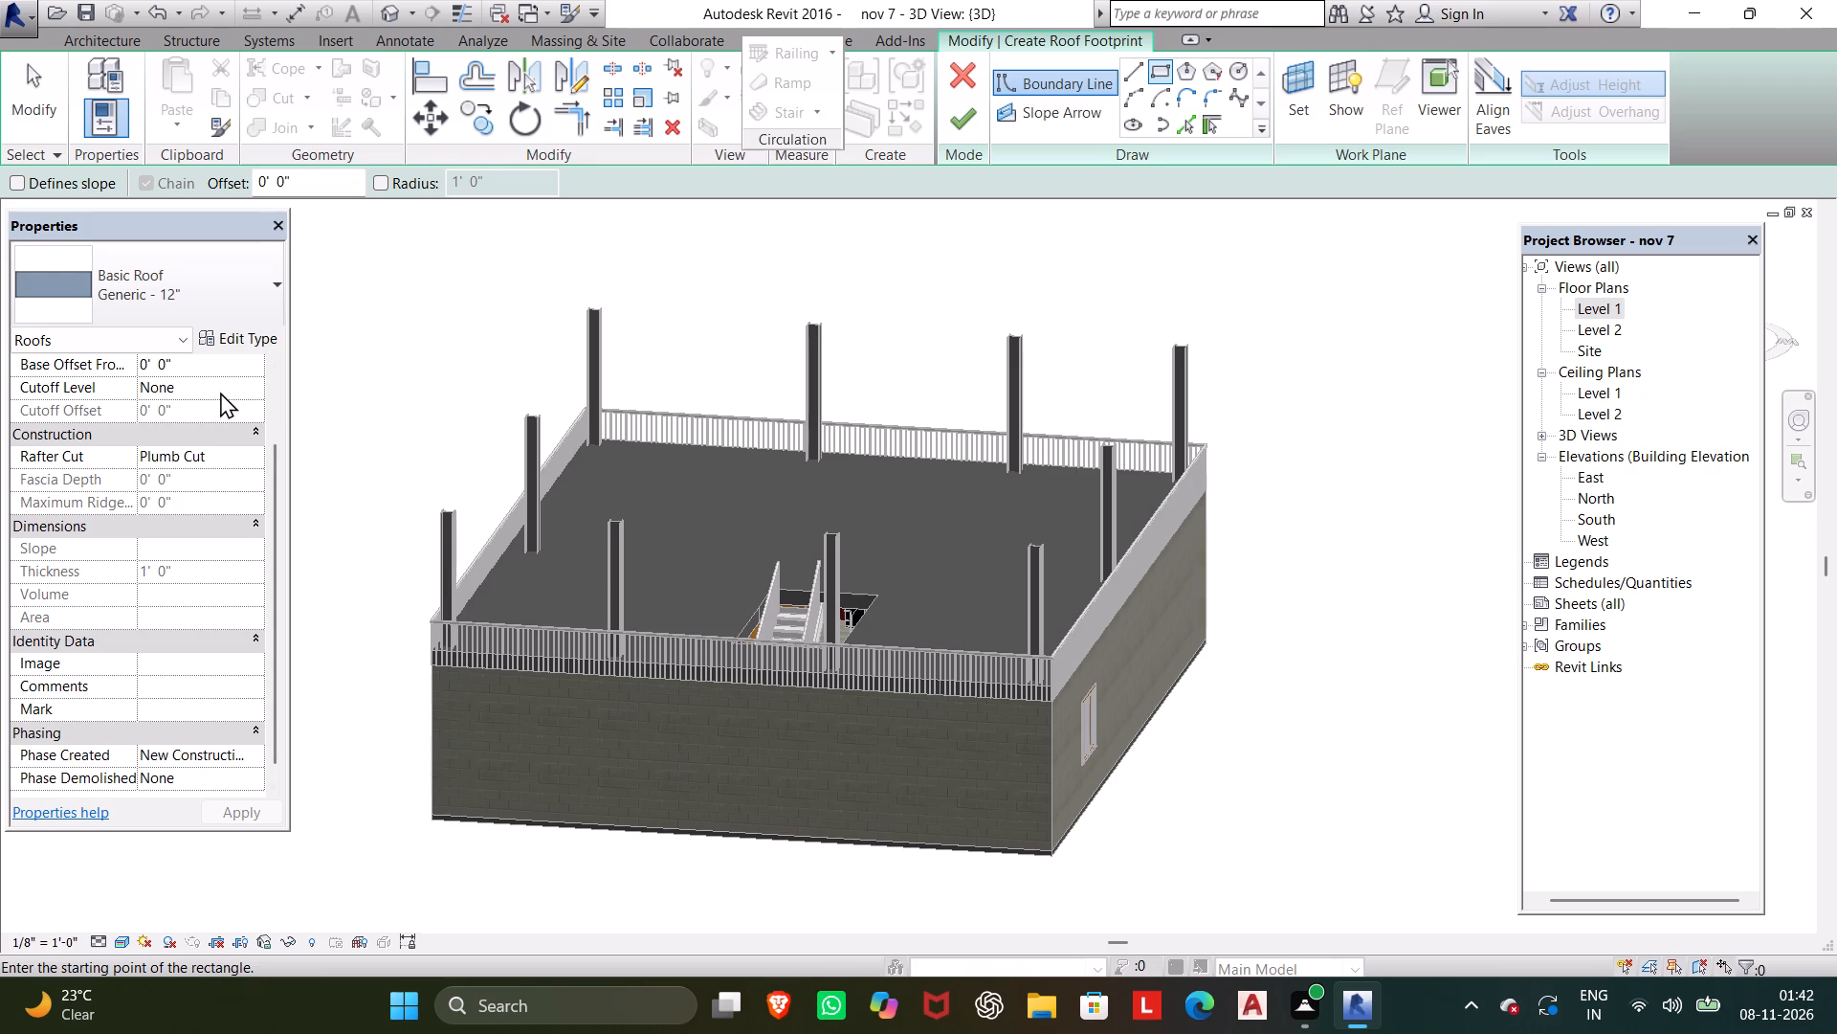
{"action": "left_click", "coordinate": [225, 303]}
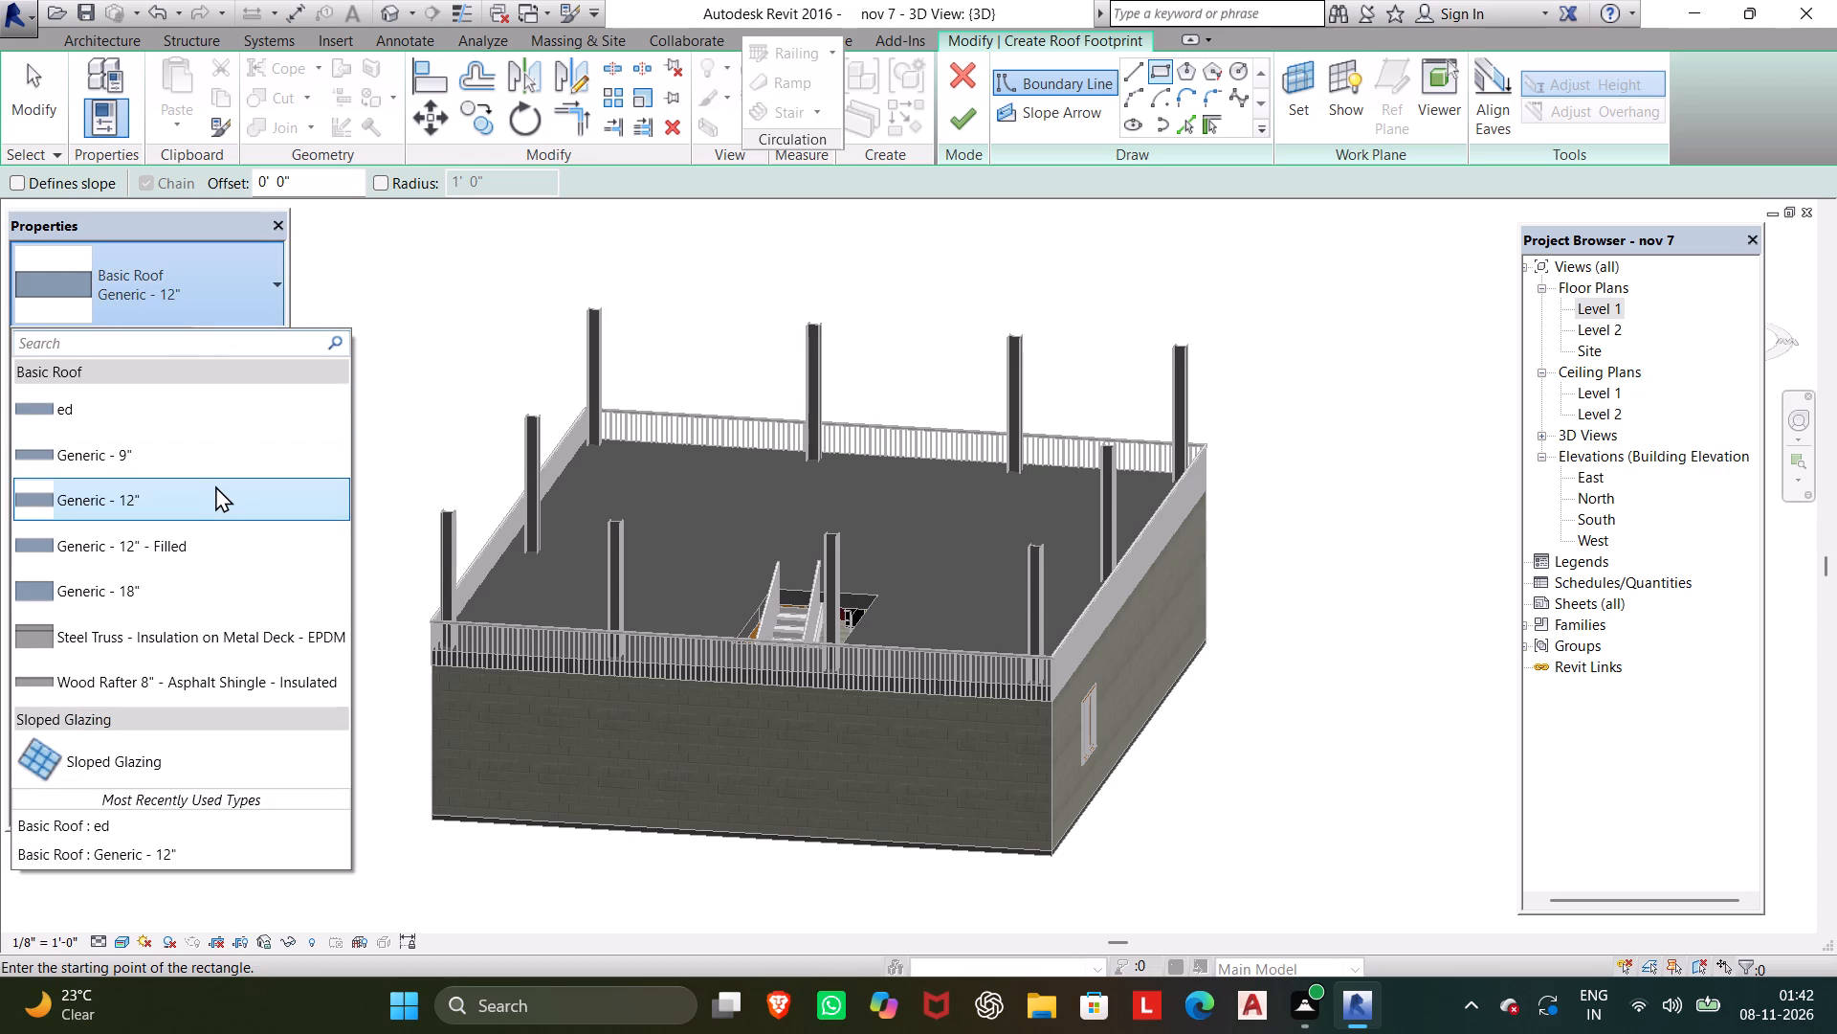
{"action": "scroll", "coordinate": [203, 549], "scroll_direction": "down", "scroll_amount": 2}
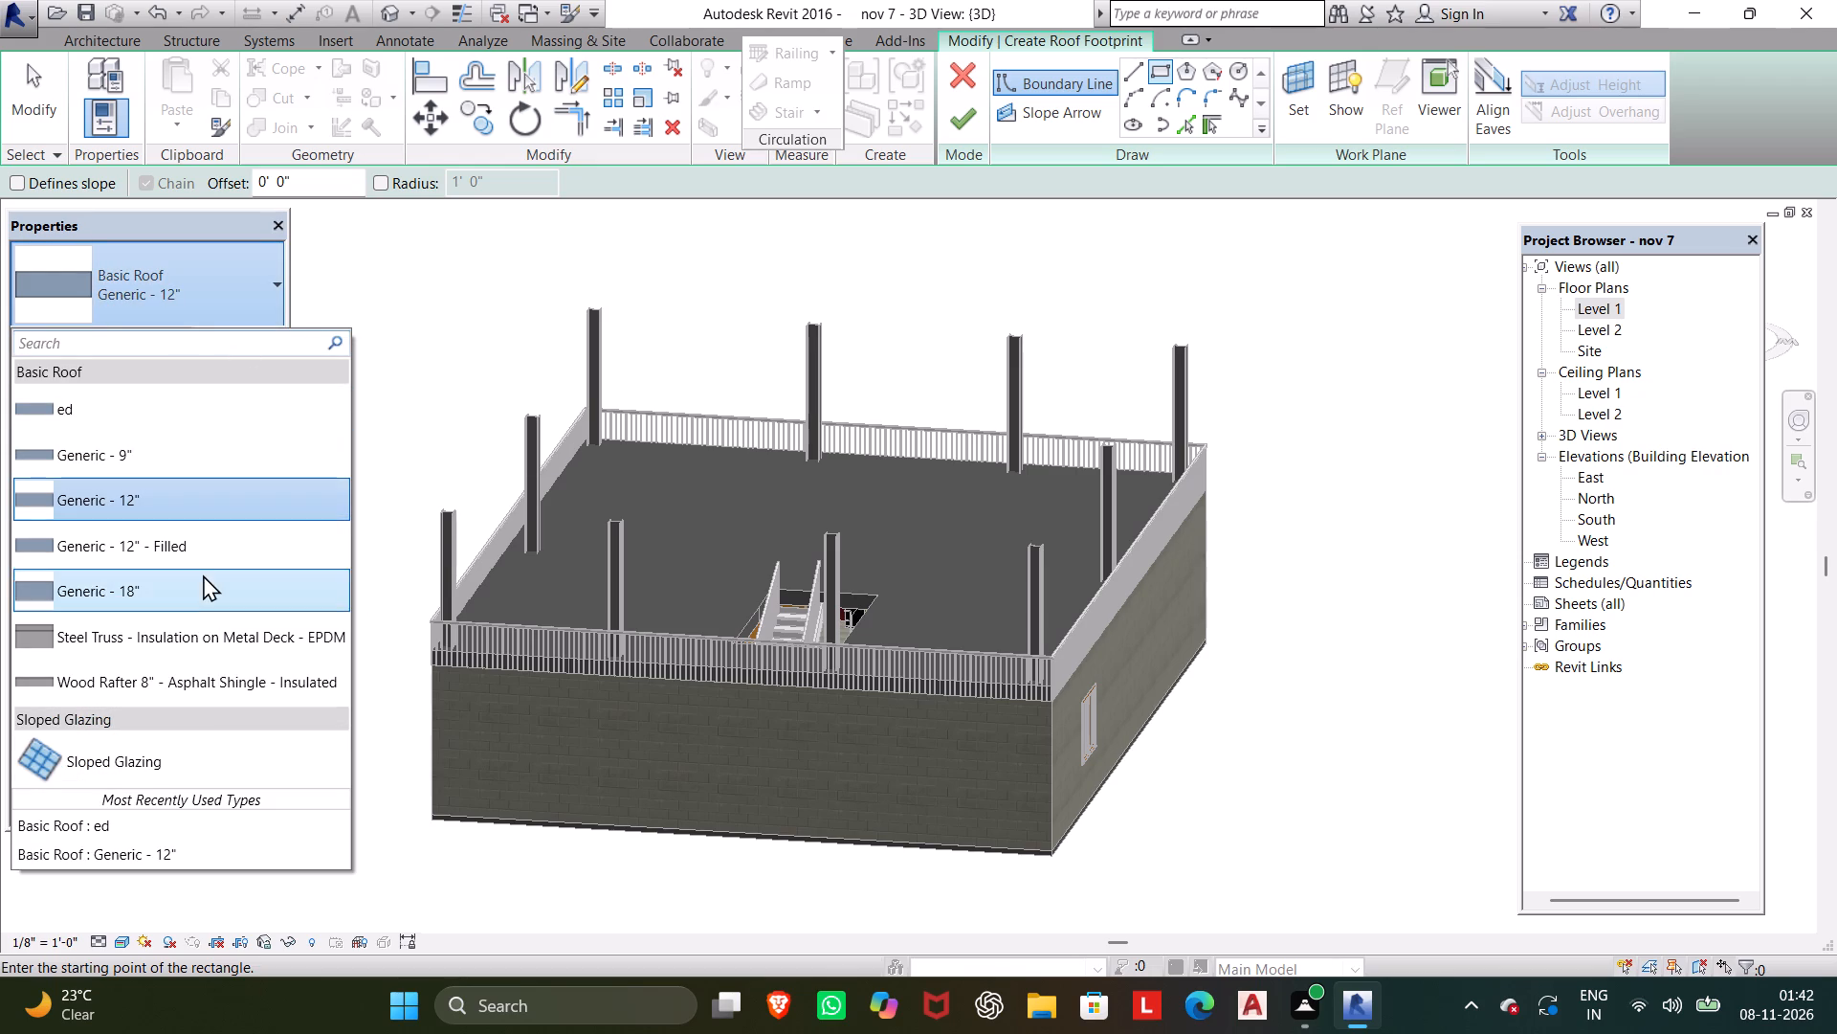
{"action": "scroll", "coordinate": [203, 567], "scroll_direction": "up", "scroll_amount": 3}
{"action": "left_click", "coordinate": [210, 466]}
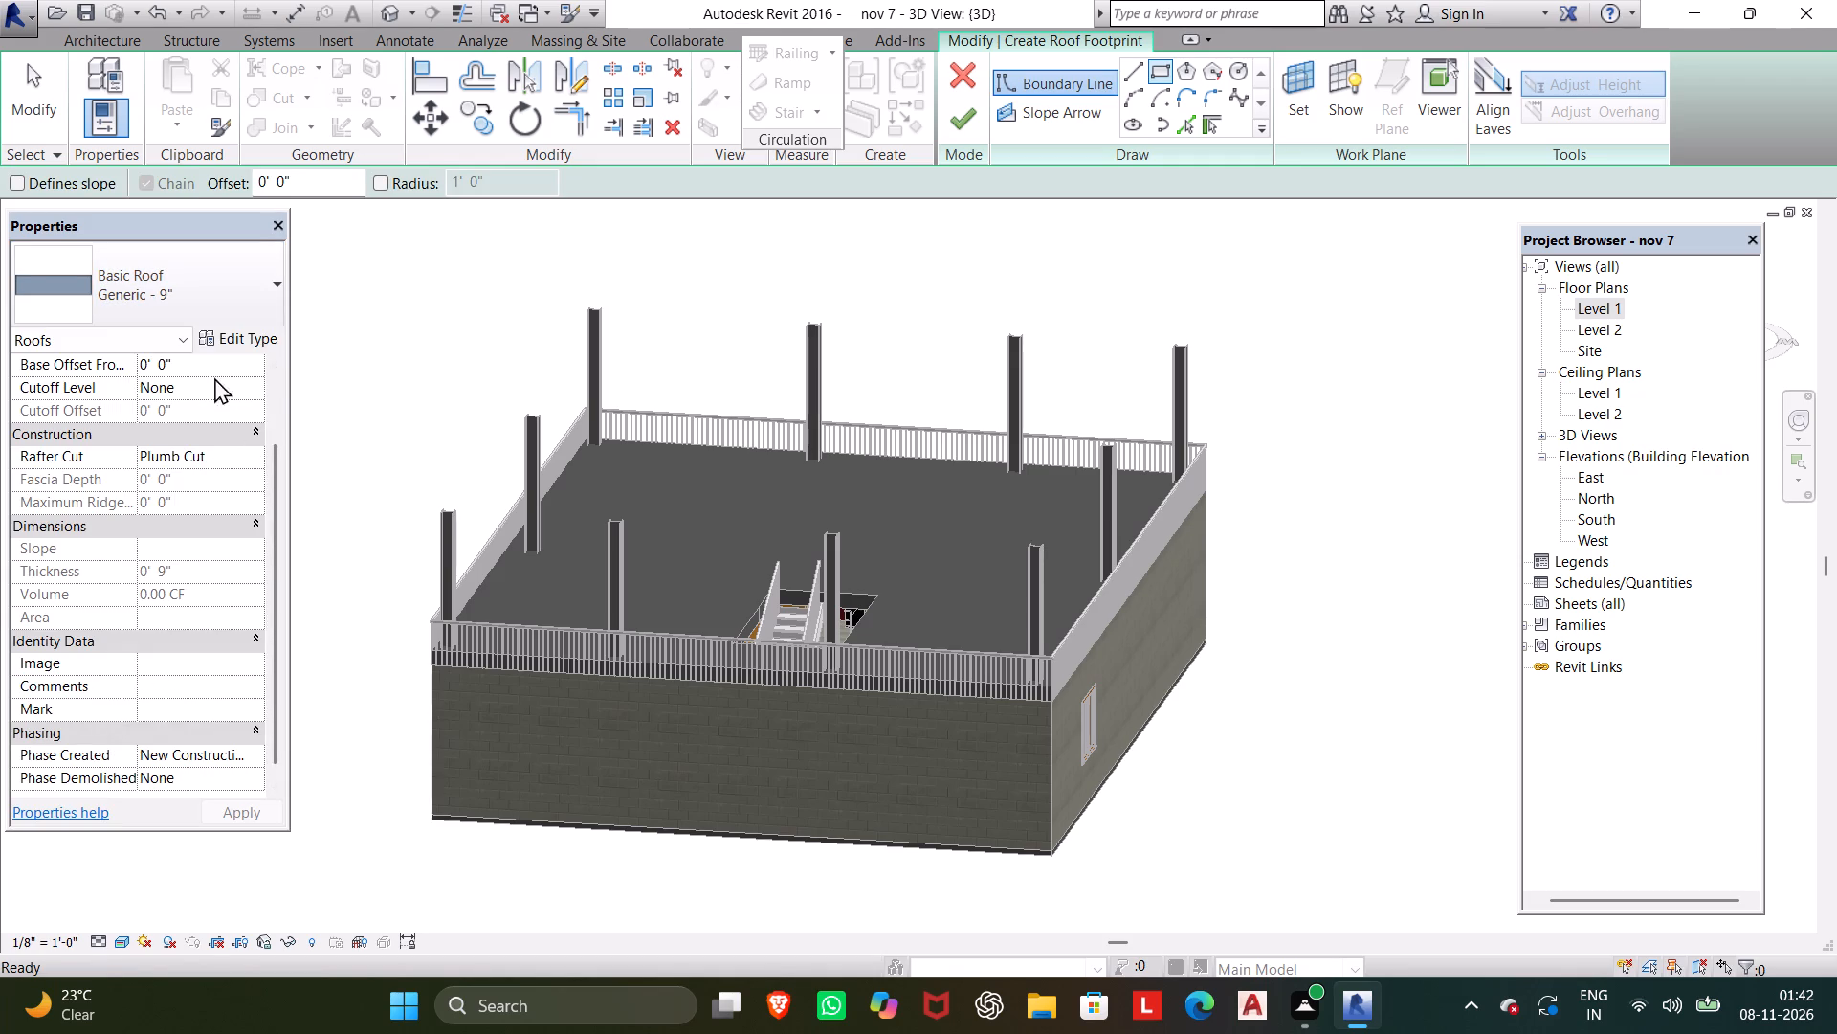
{"action": "left_click", "coordinate": [587, 308]}
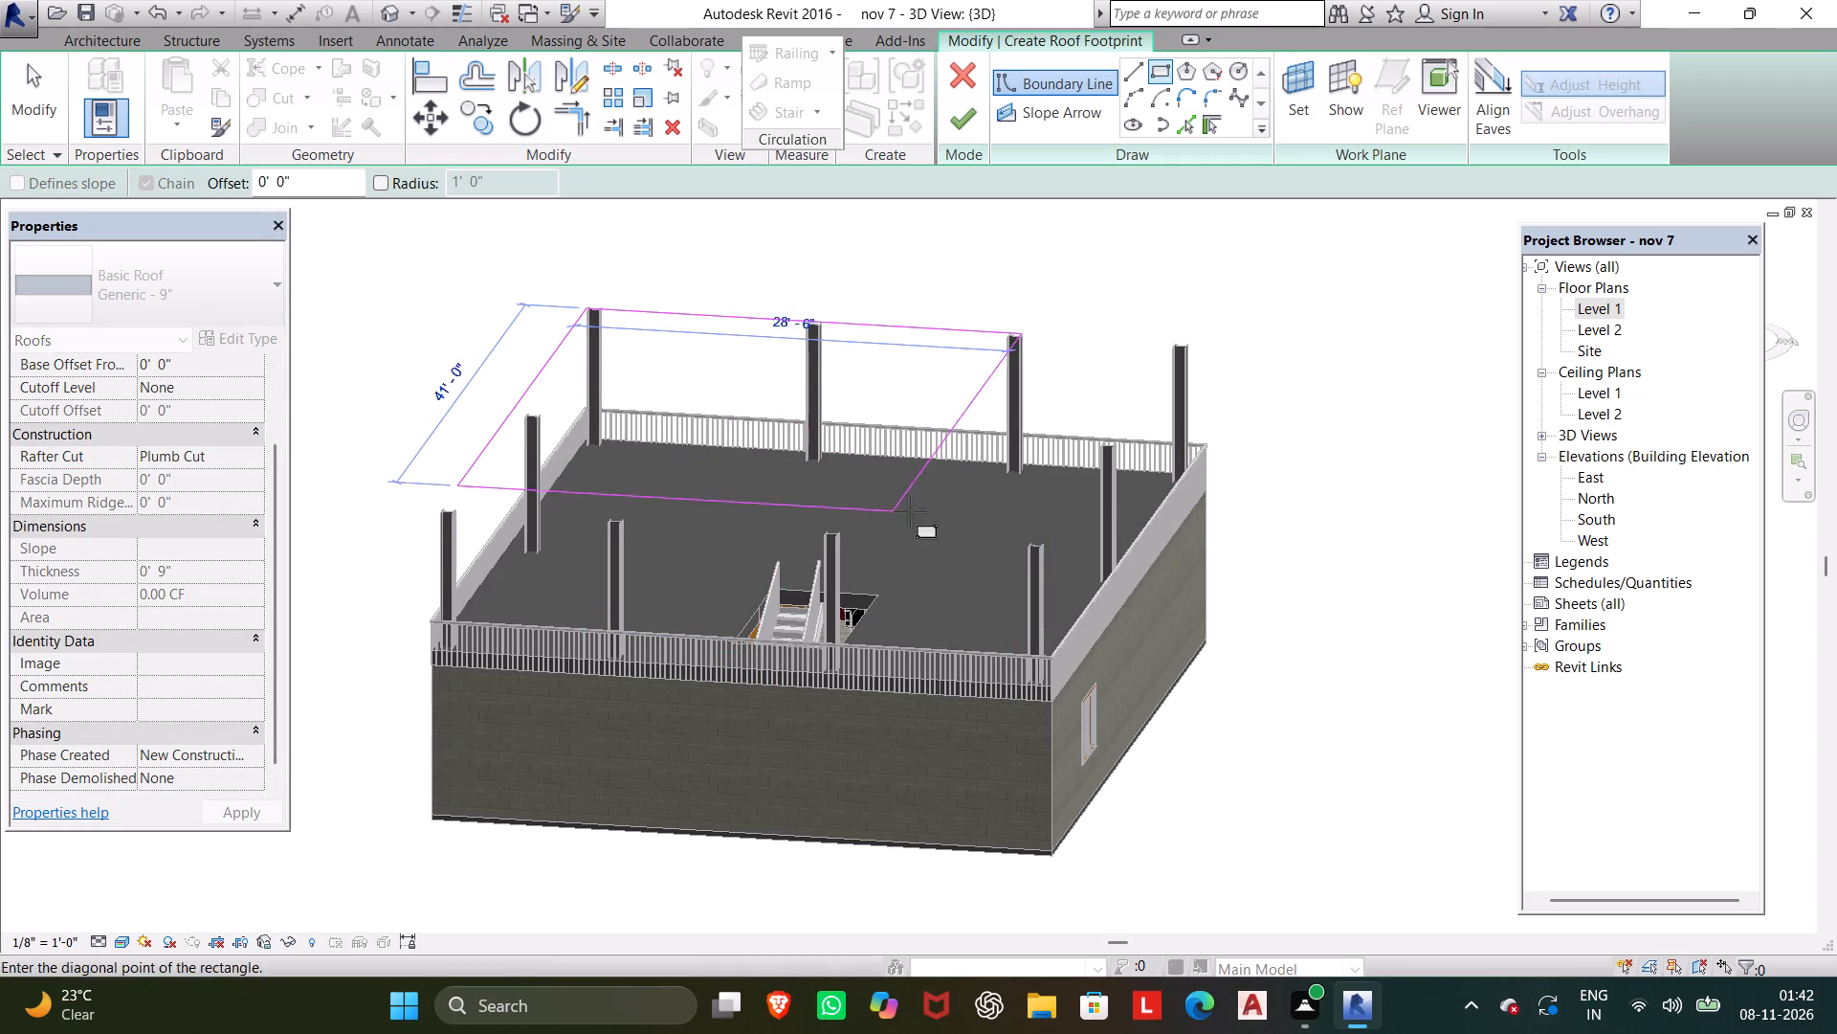
{"action": "left_click", "coordinate": [1041, 555]}
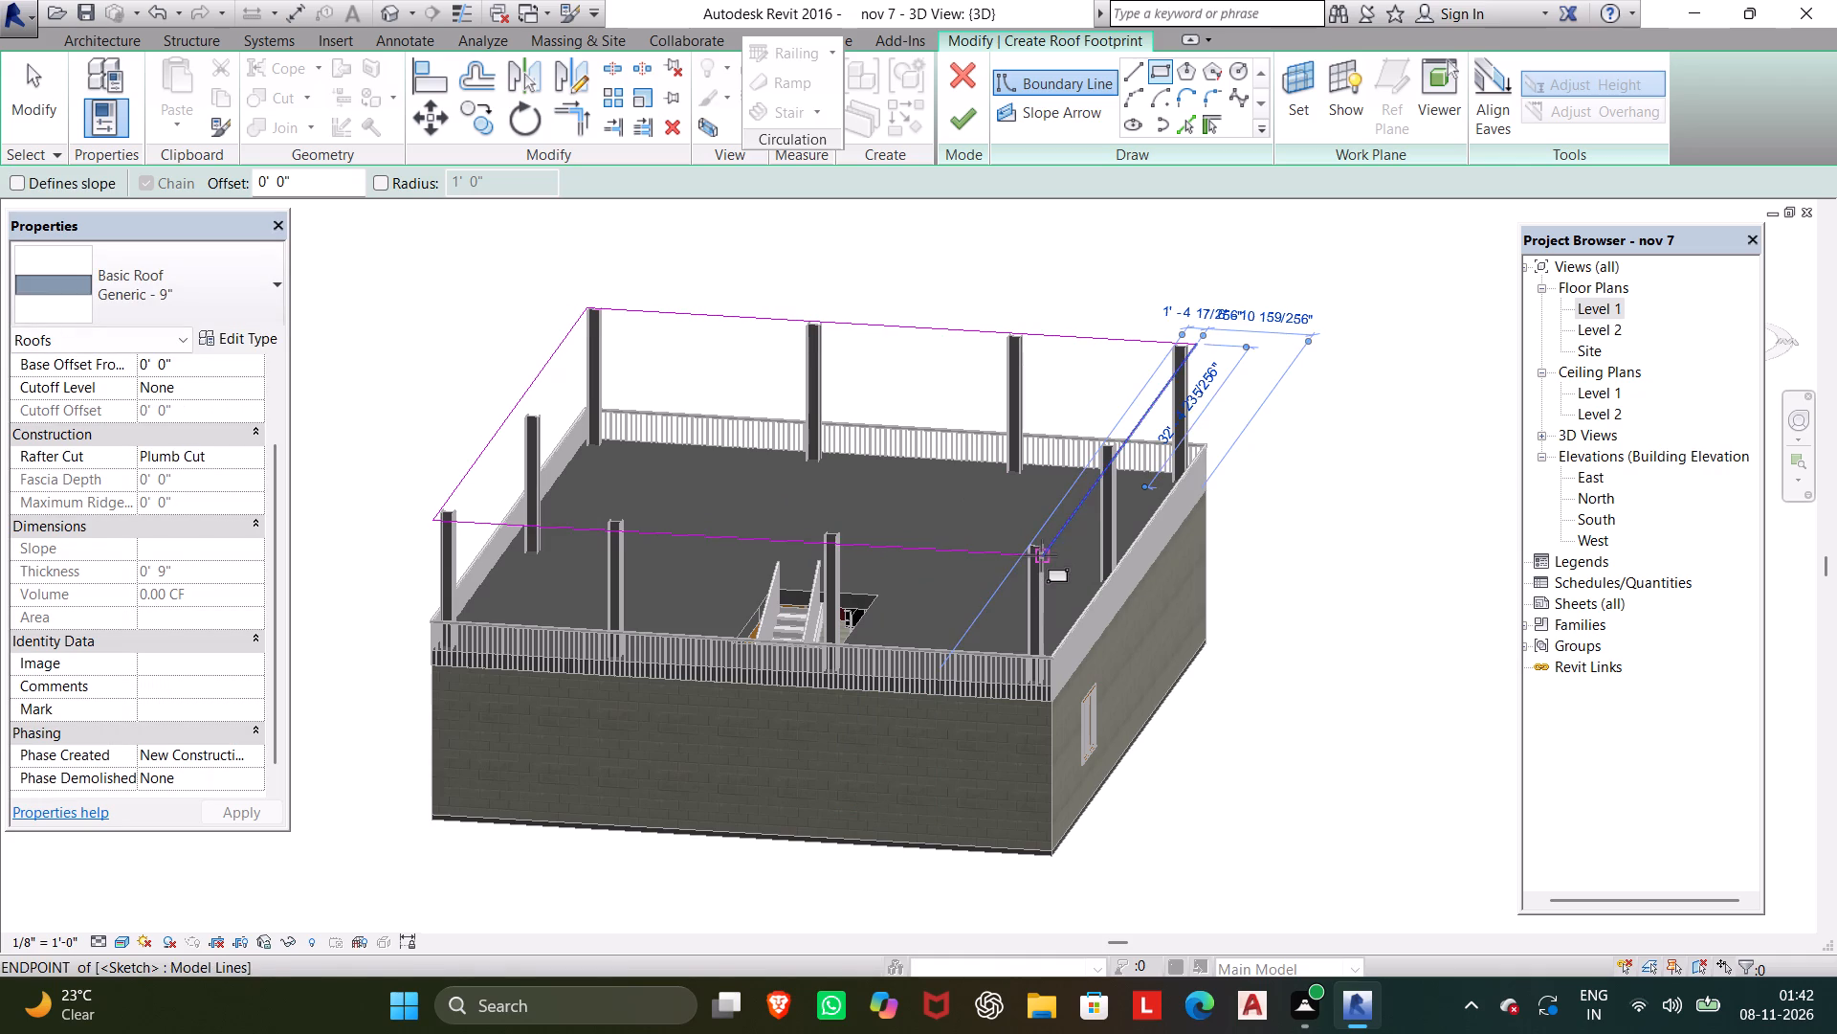
{"action": "left_click", "coordinate": [962, 127]}
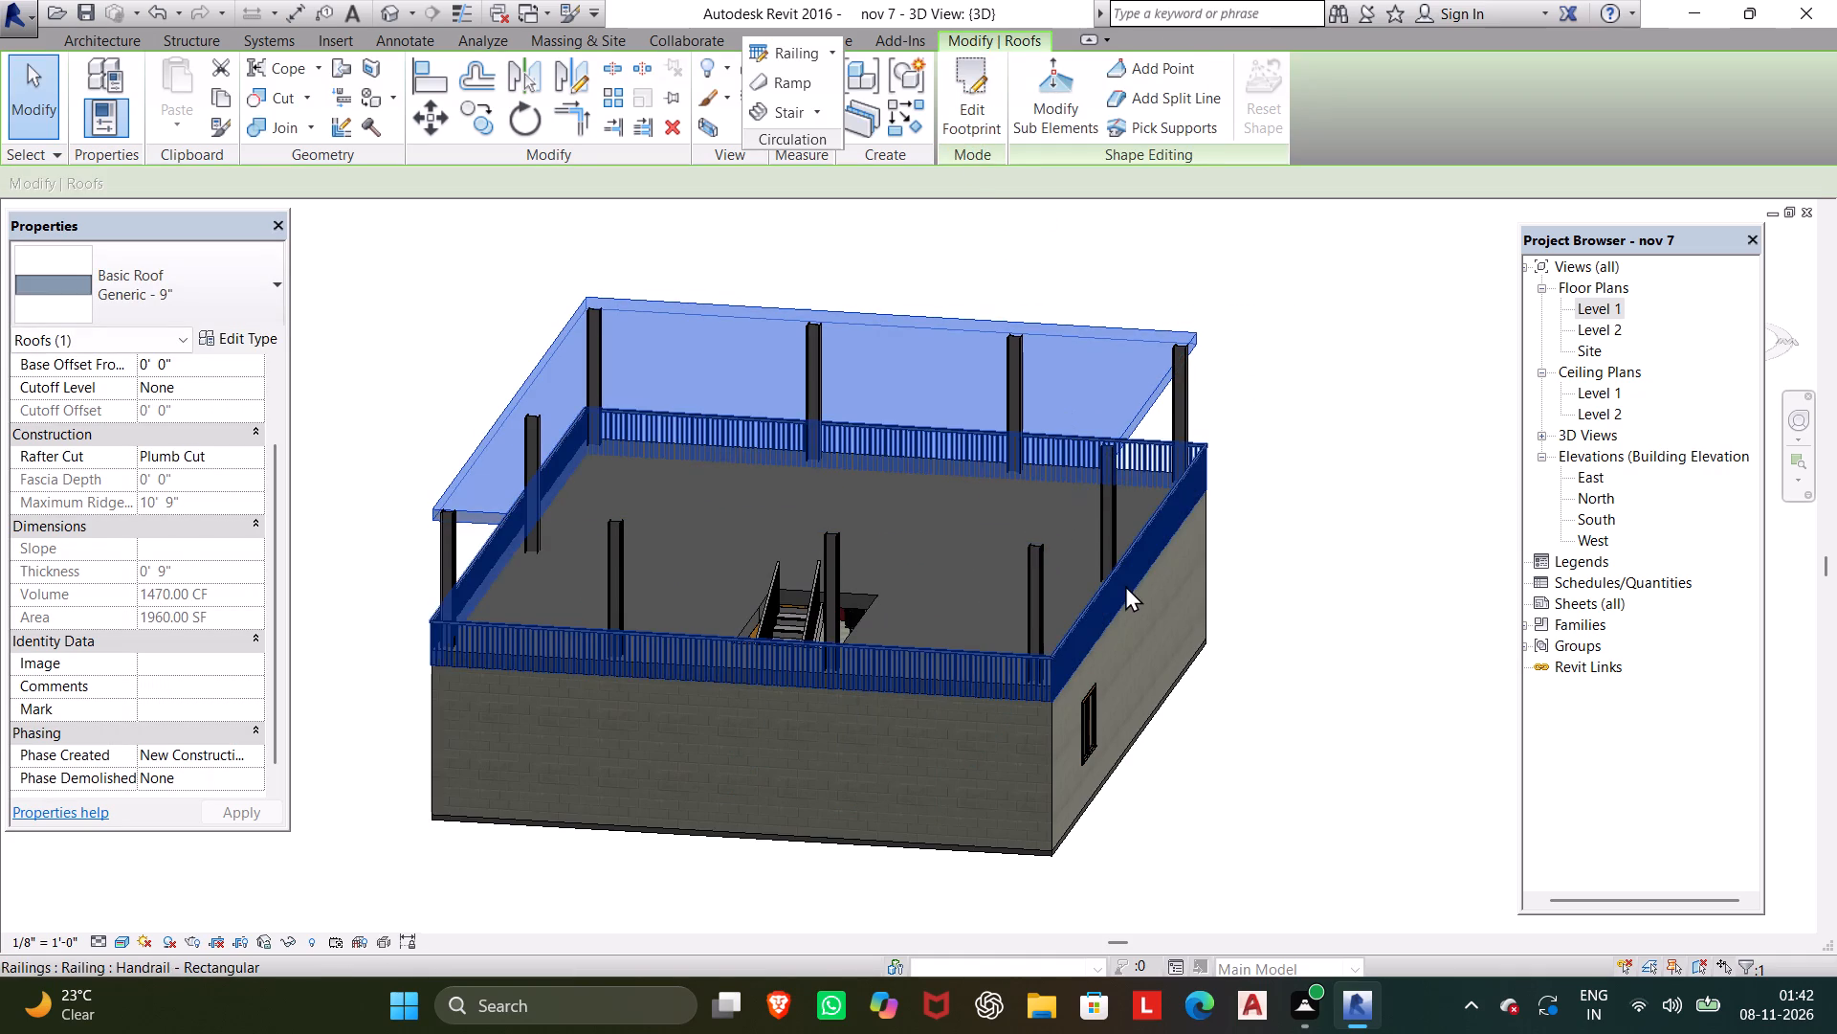
{"action": "key", "text": "Escape"}
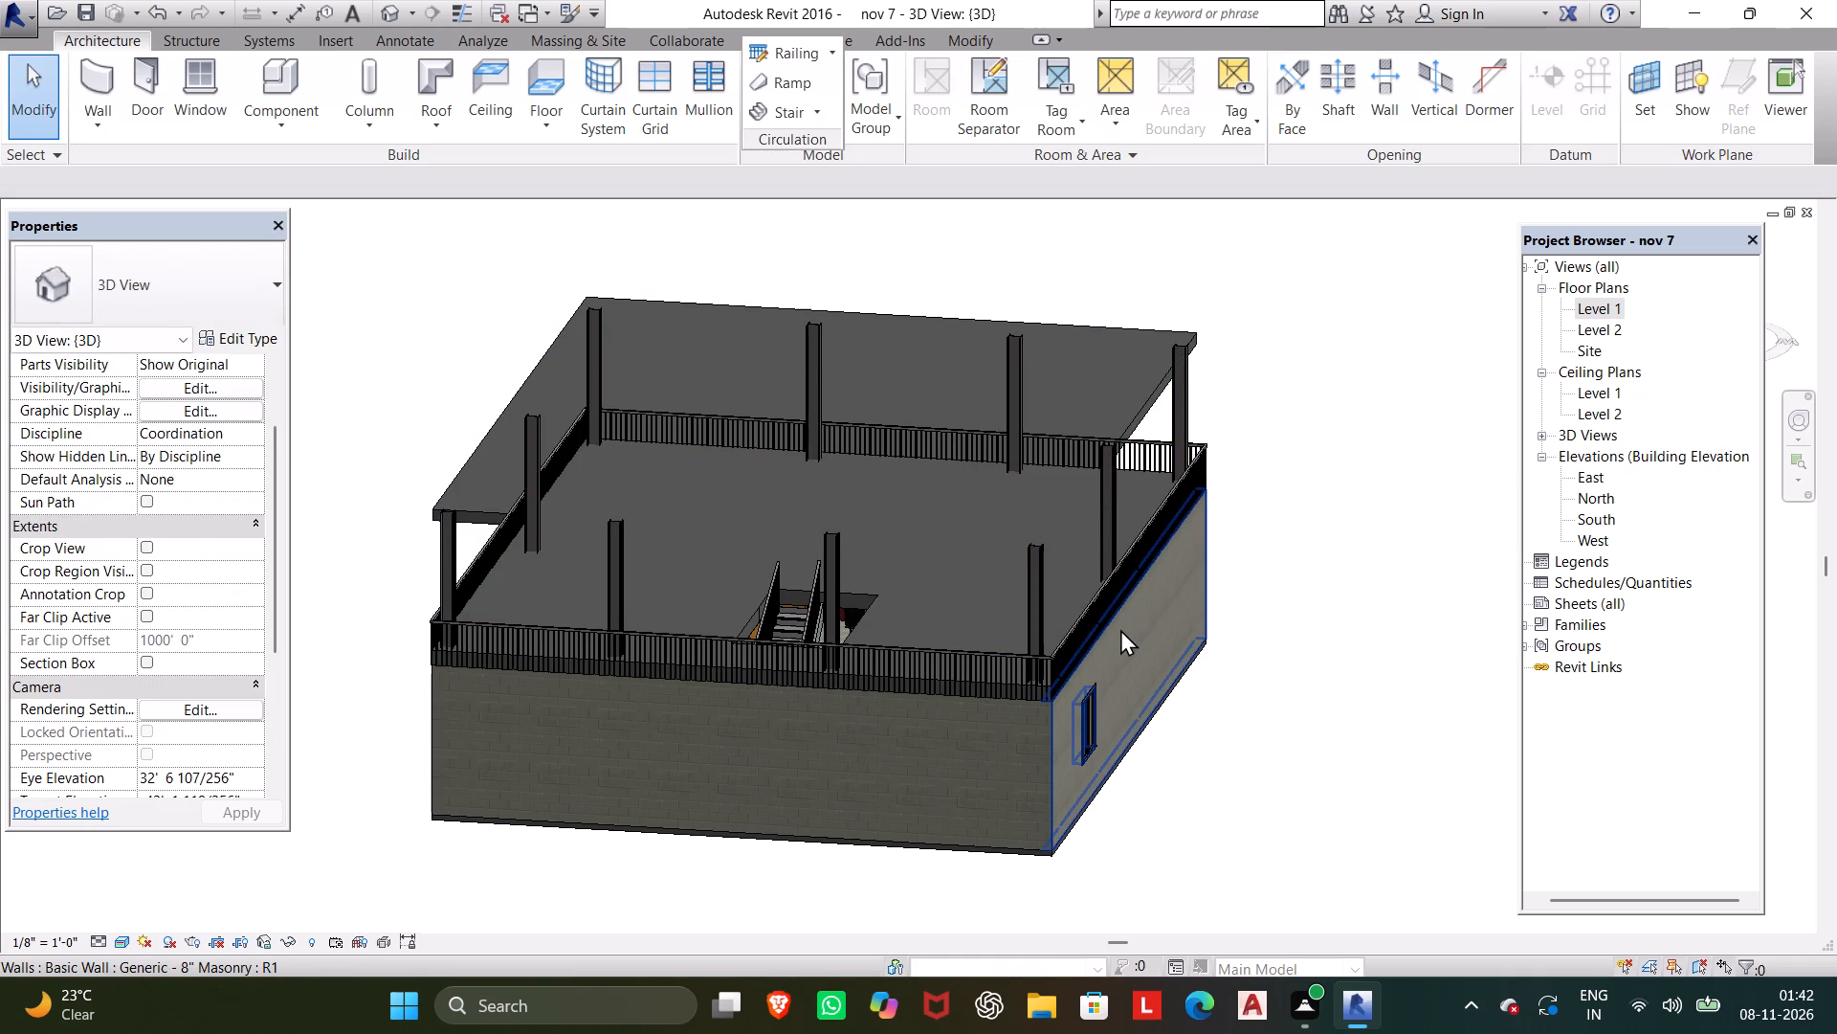
{"action": "middle_click_drag", "start_coordinate": [1074, 684], "coordinate": [1191, 670], "text": "shift"}
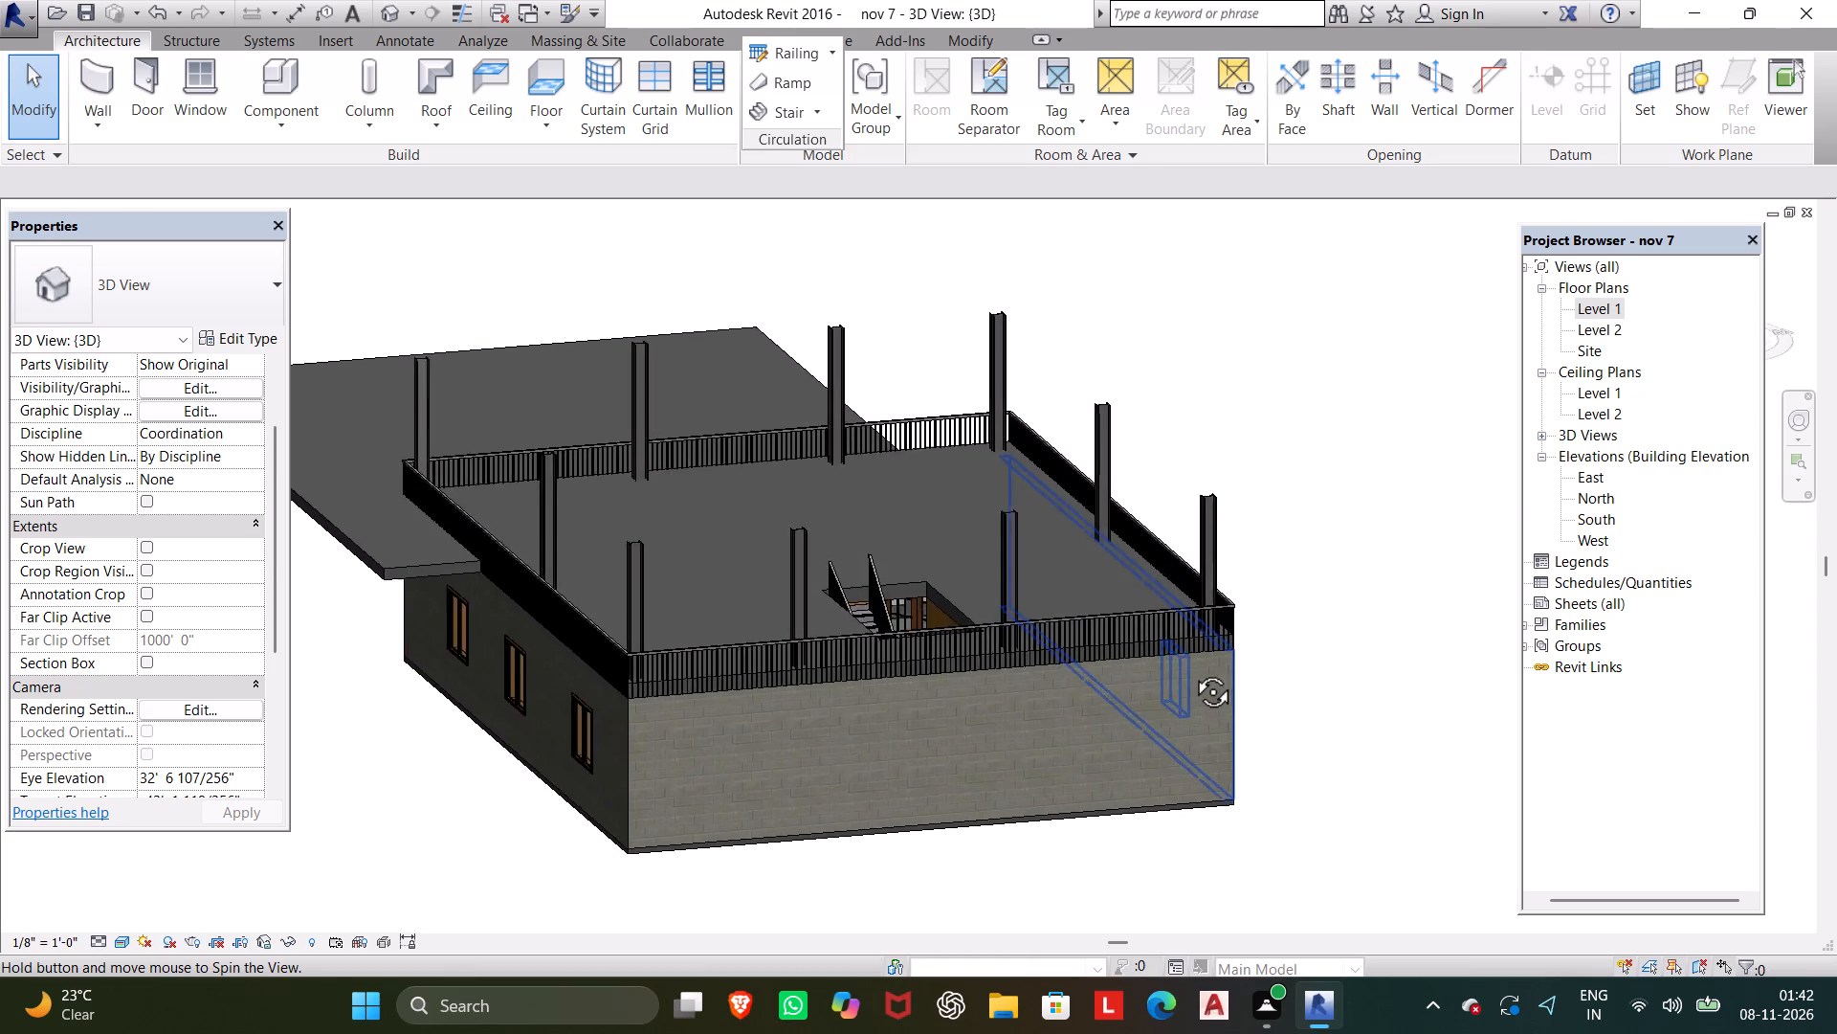
Dismiss the pop-up overlay and set the Generic - 9" roof's Base Offset From Level to 10'.
{"action": "middle_click_drag", "start_coordinate": [1191, 670], "coordinate": [1211, 619], "text": "shift"}
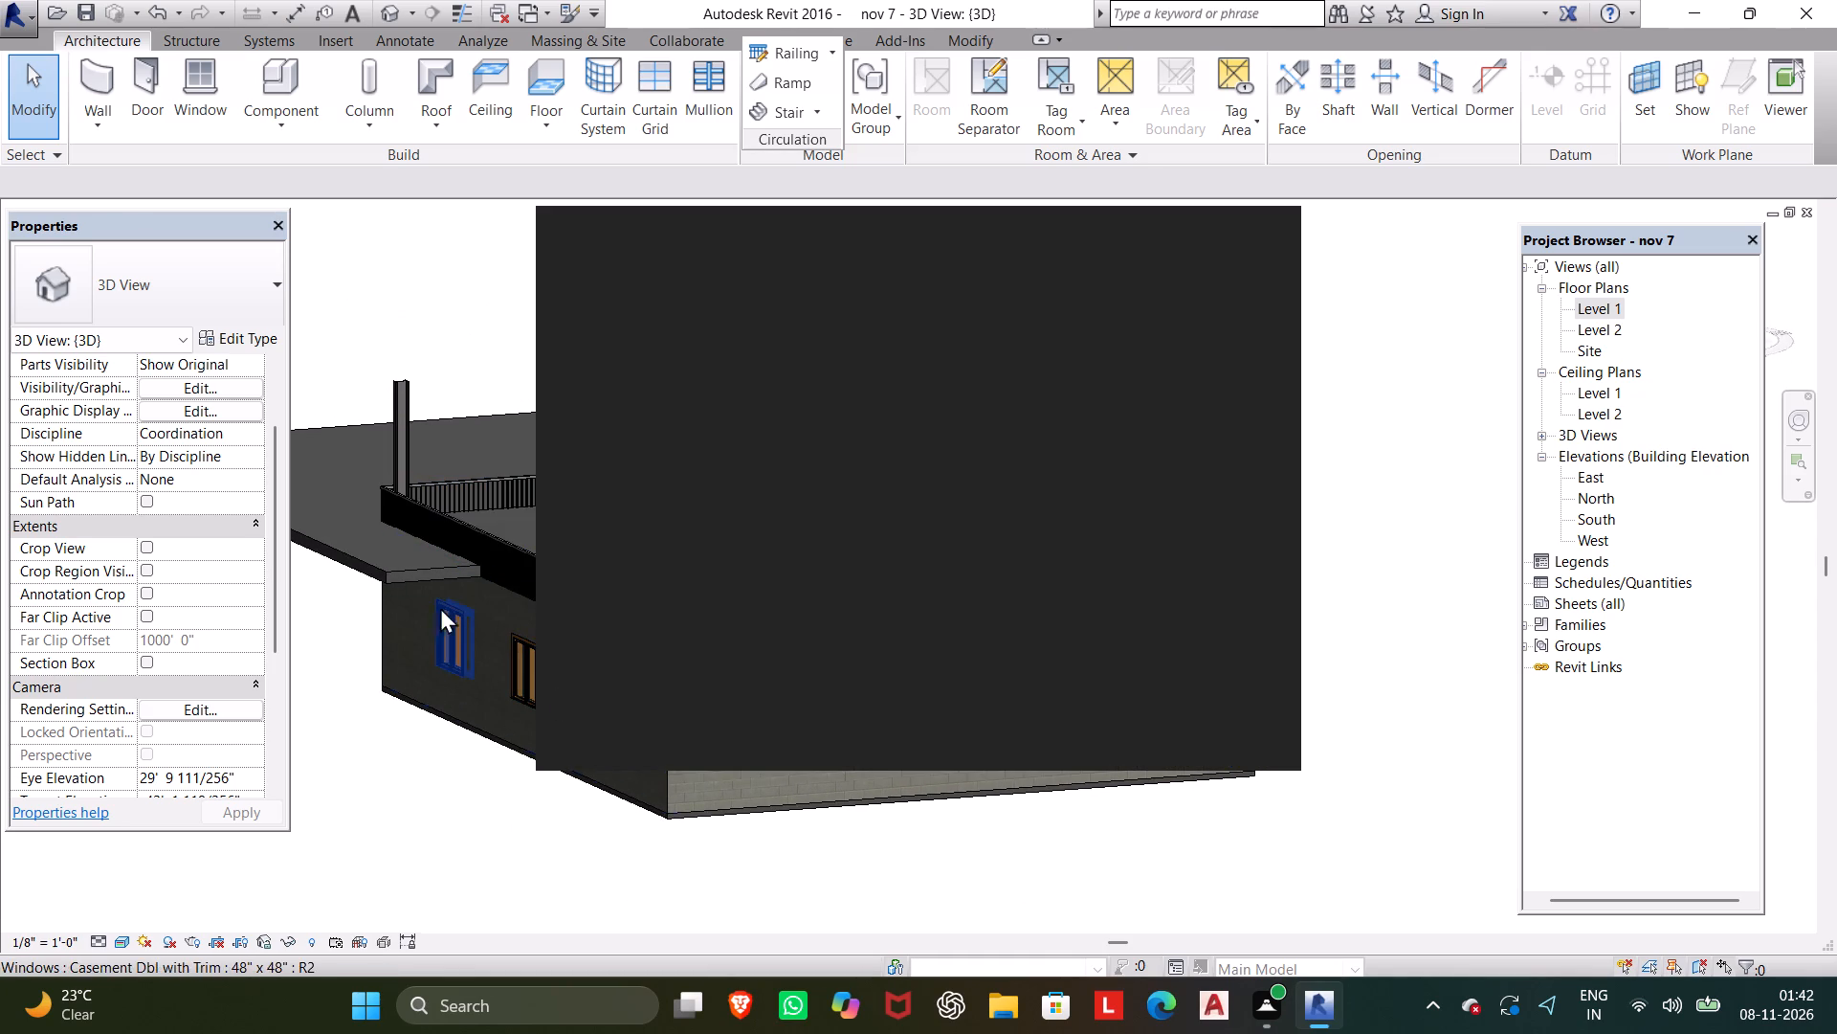
{"action": "left_click", "coordinate": [1255, 237]}
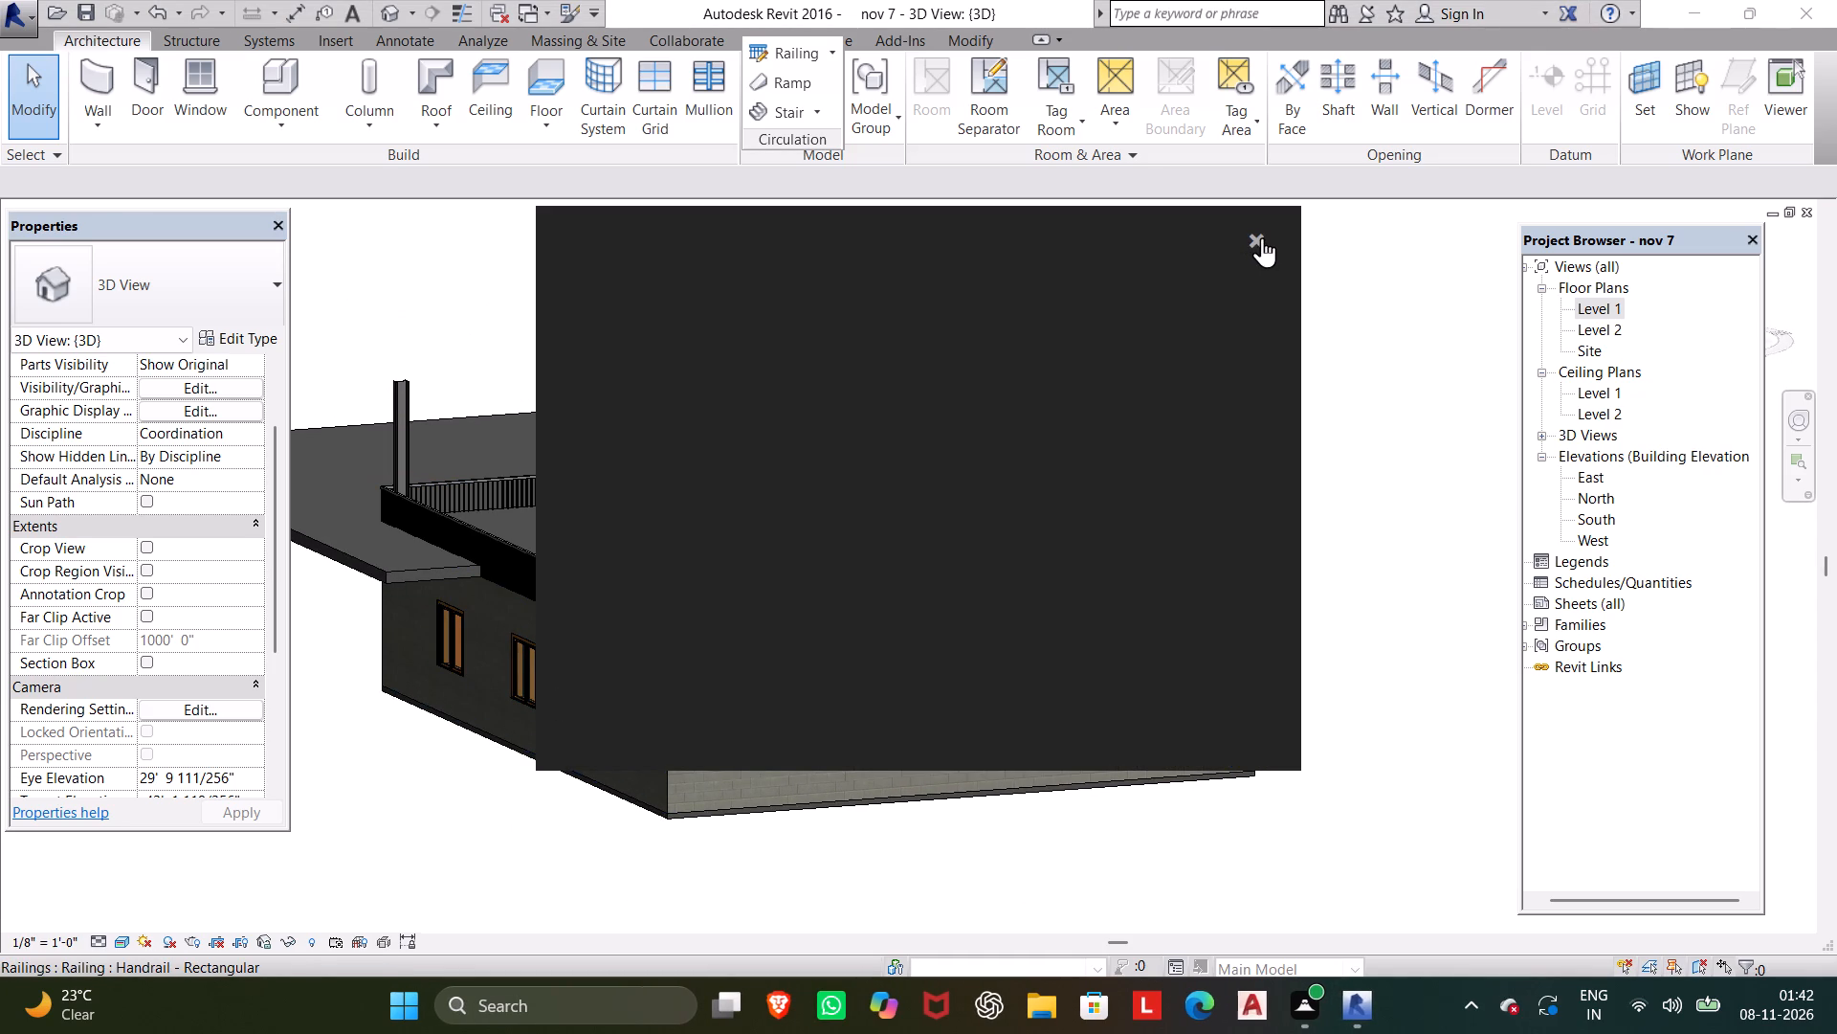
{"action": "left_click", "coordinate": [661, 534]}
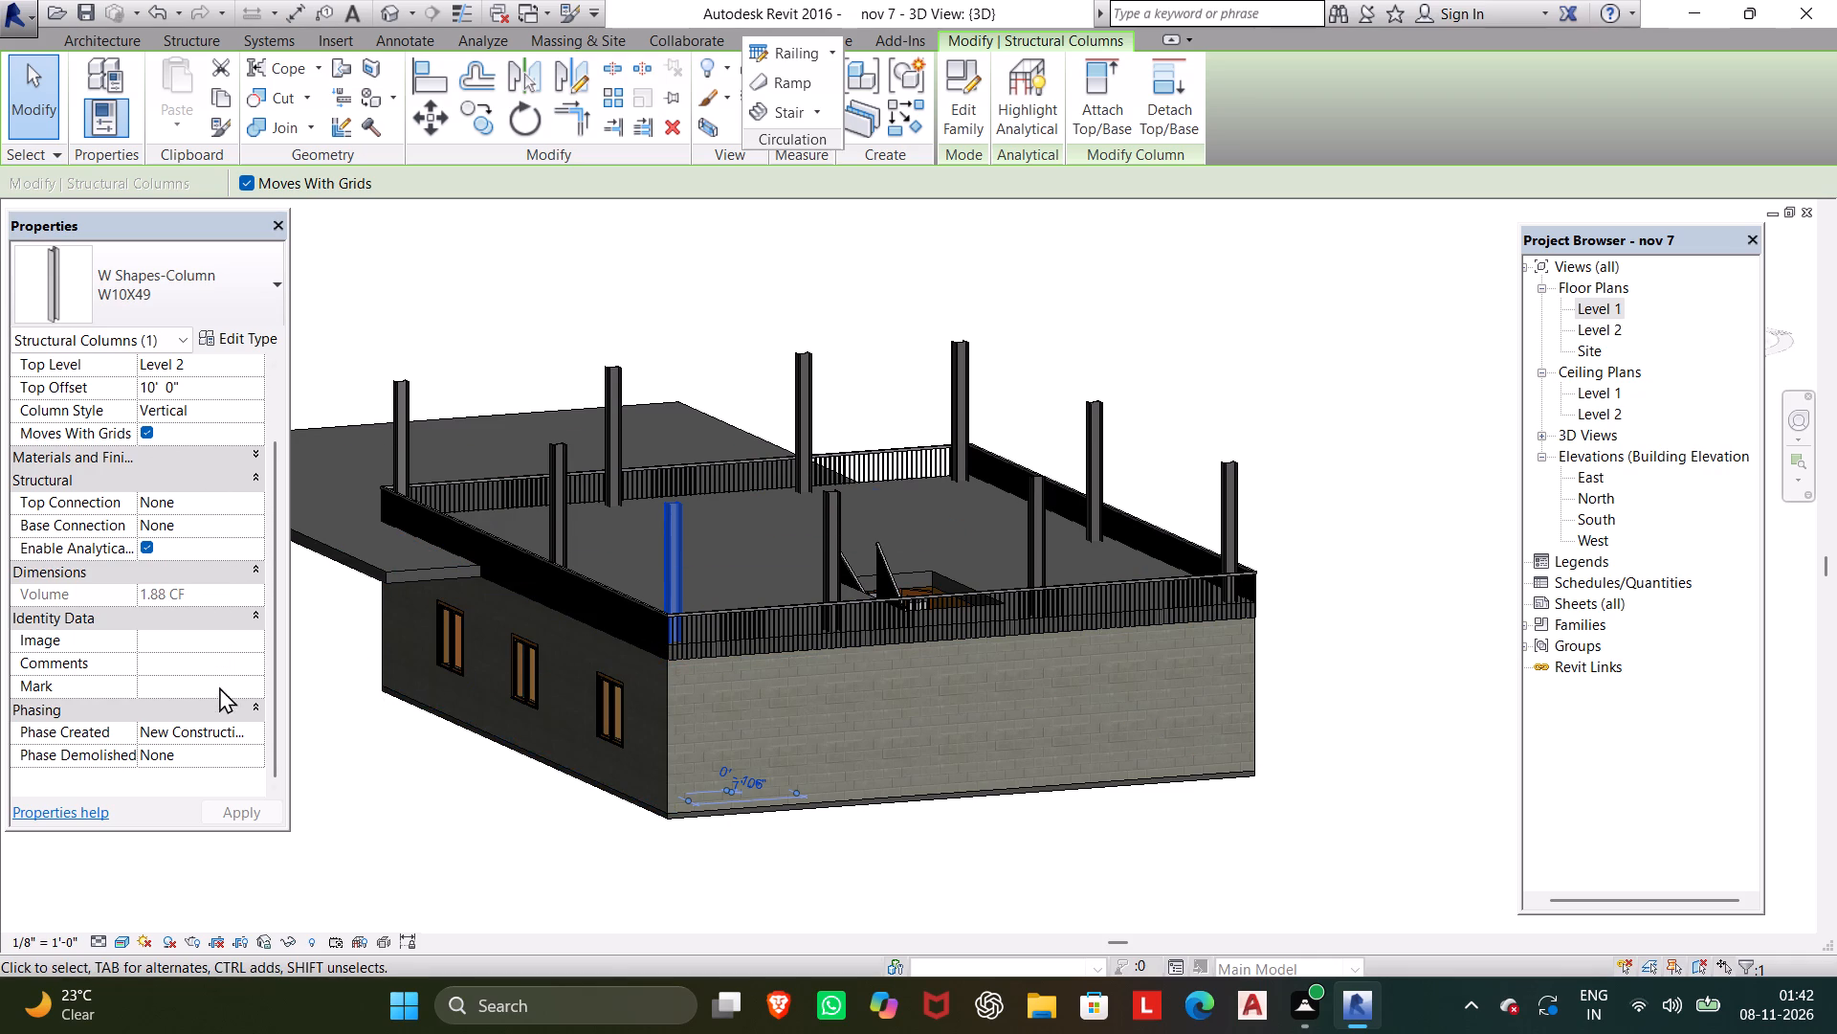
{"action": "left_click", "coordinate": [374, 578]}
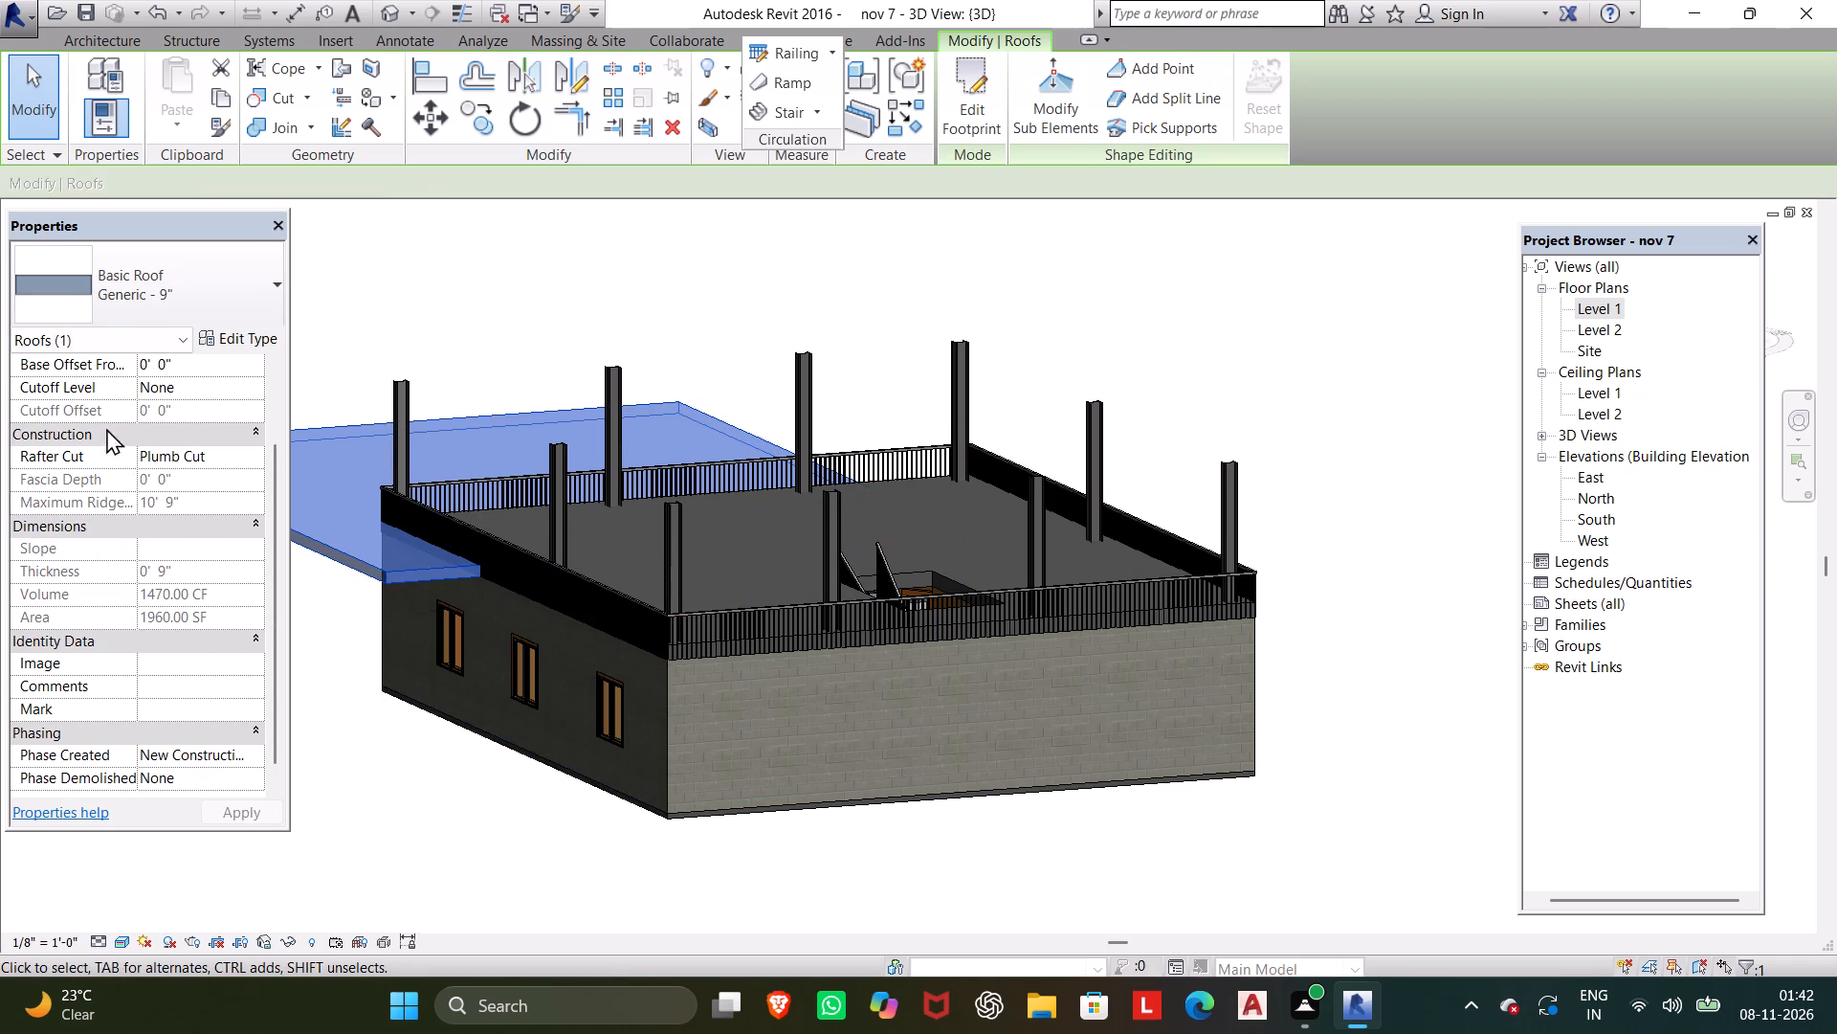
{"action": "left_click", "coordinate": [207, 359]}
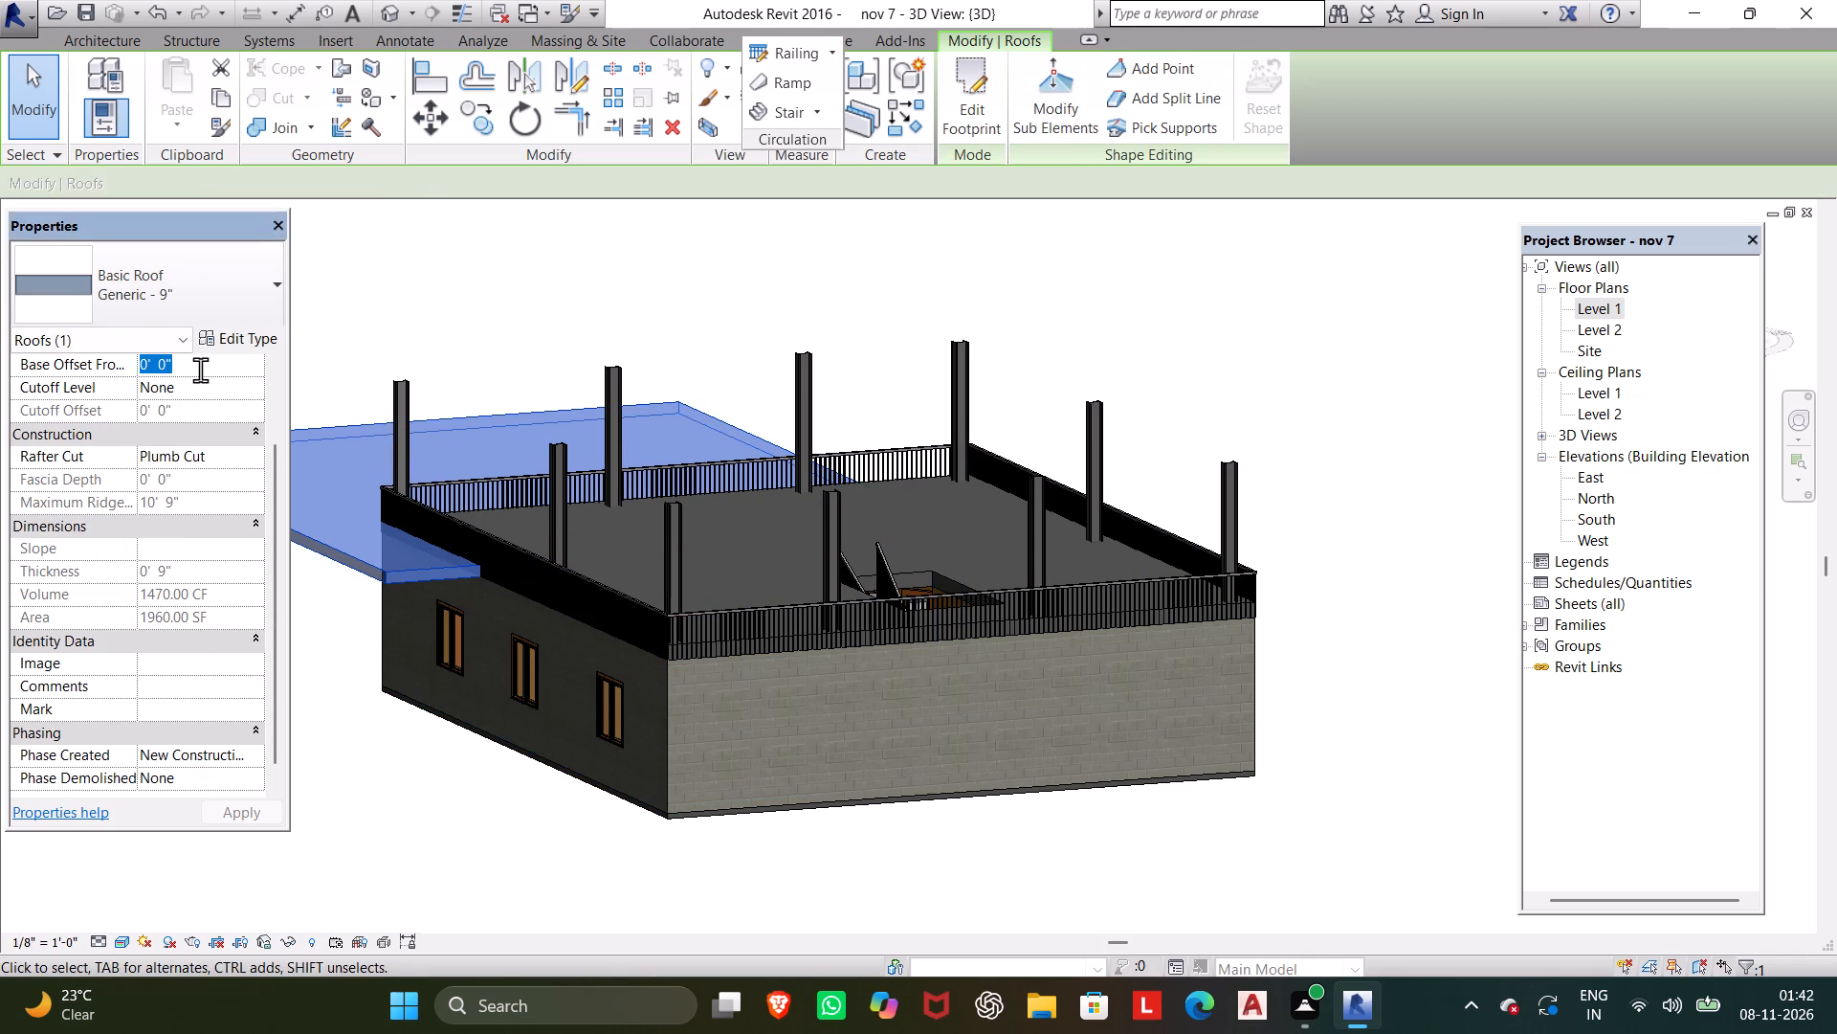
{"action": "type", "text": "10"}
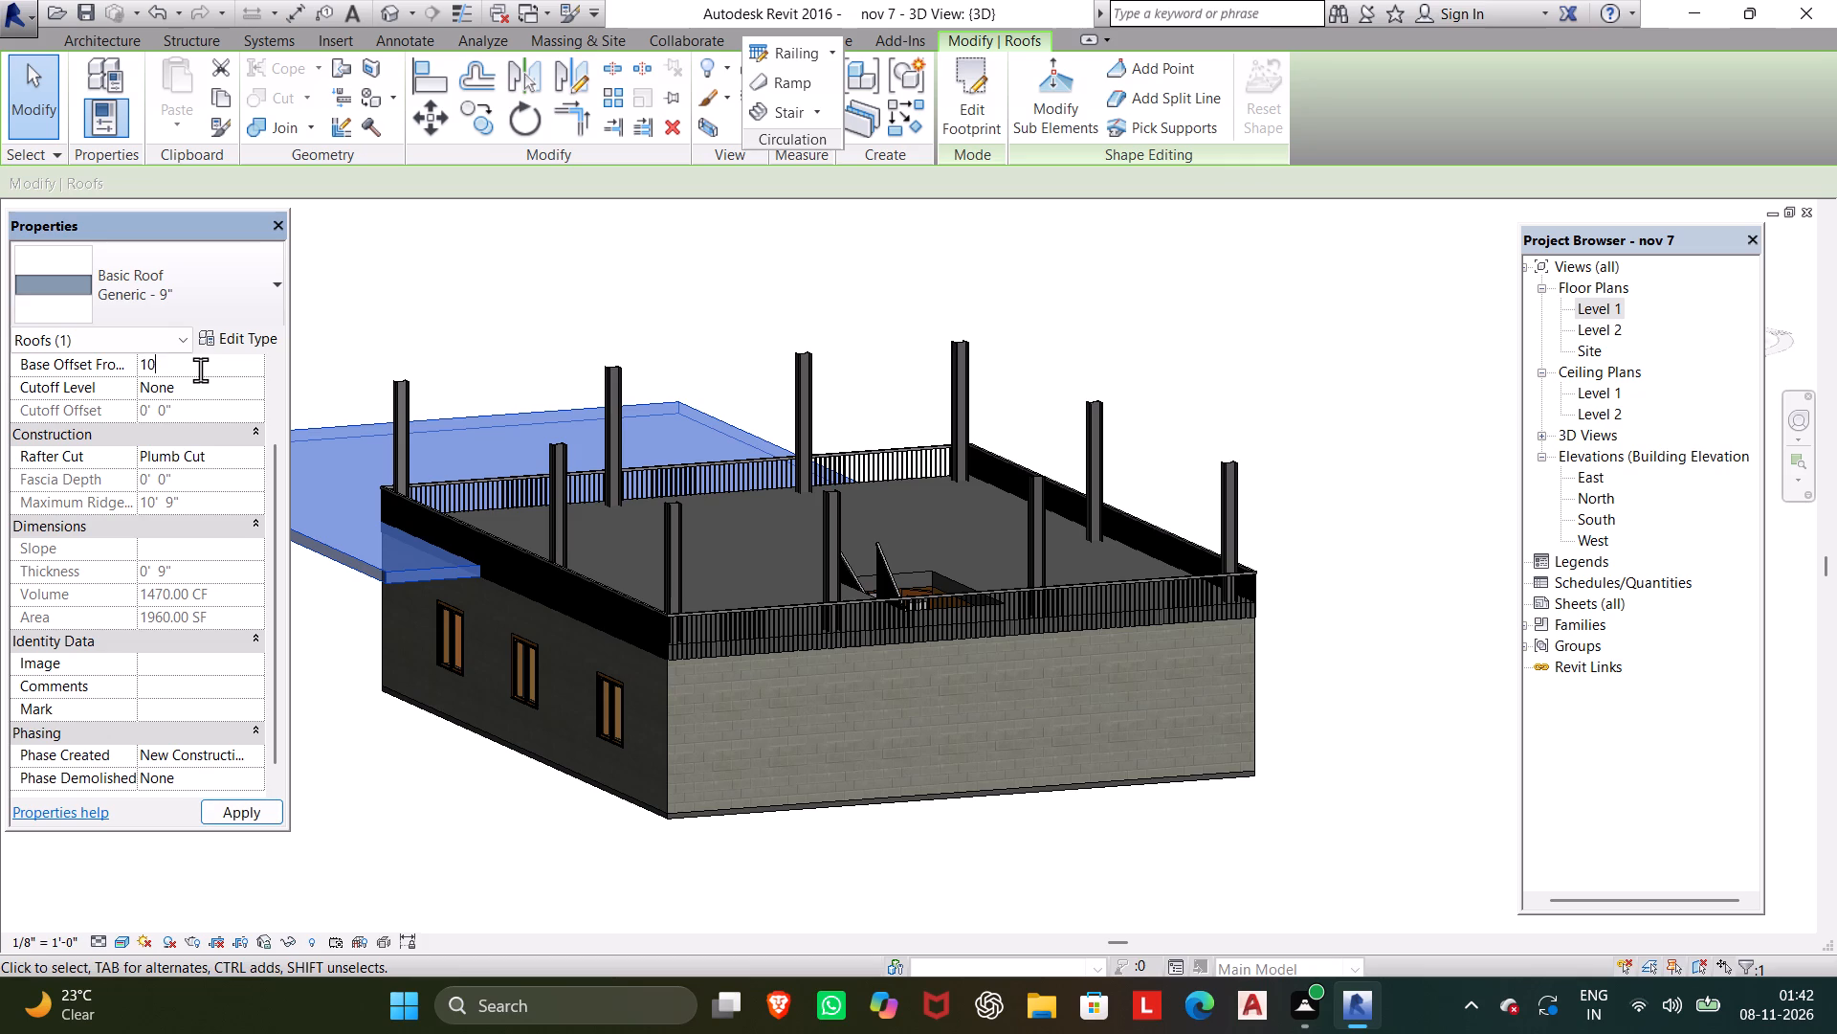
{"action": "key", "text": "apostrophe"}
{"action": "key", "text": "Return"}
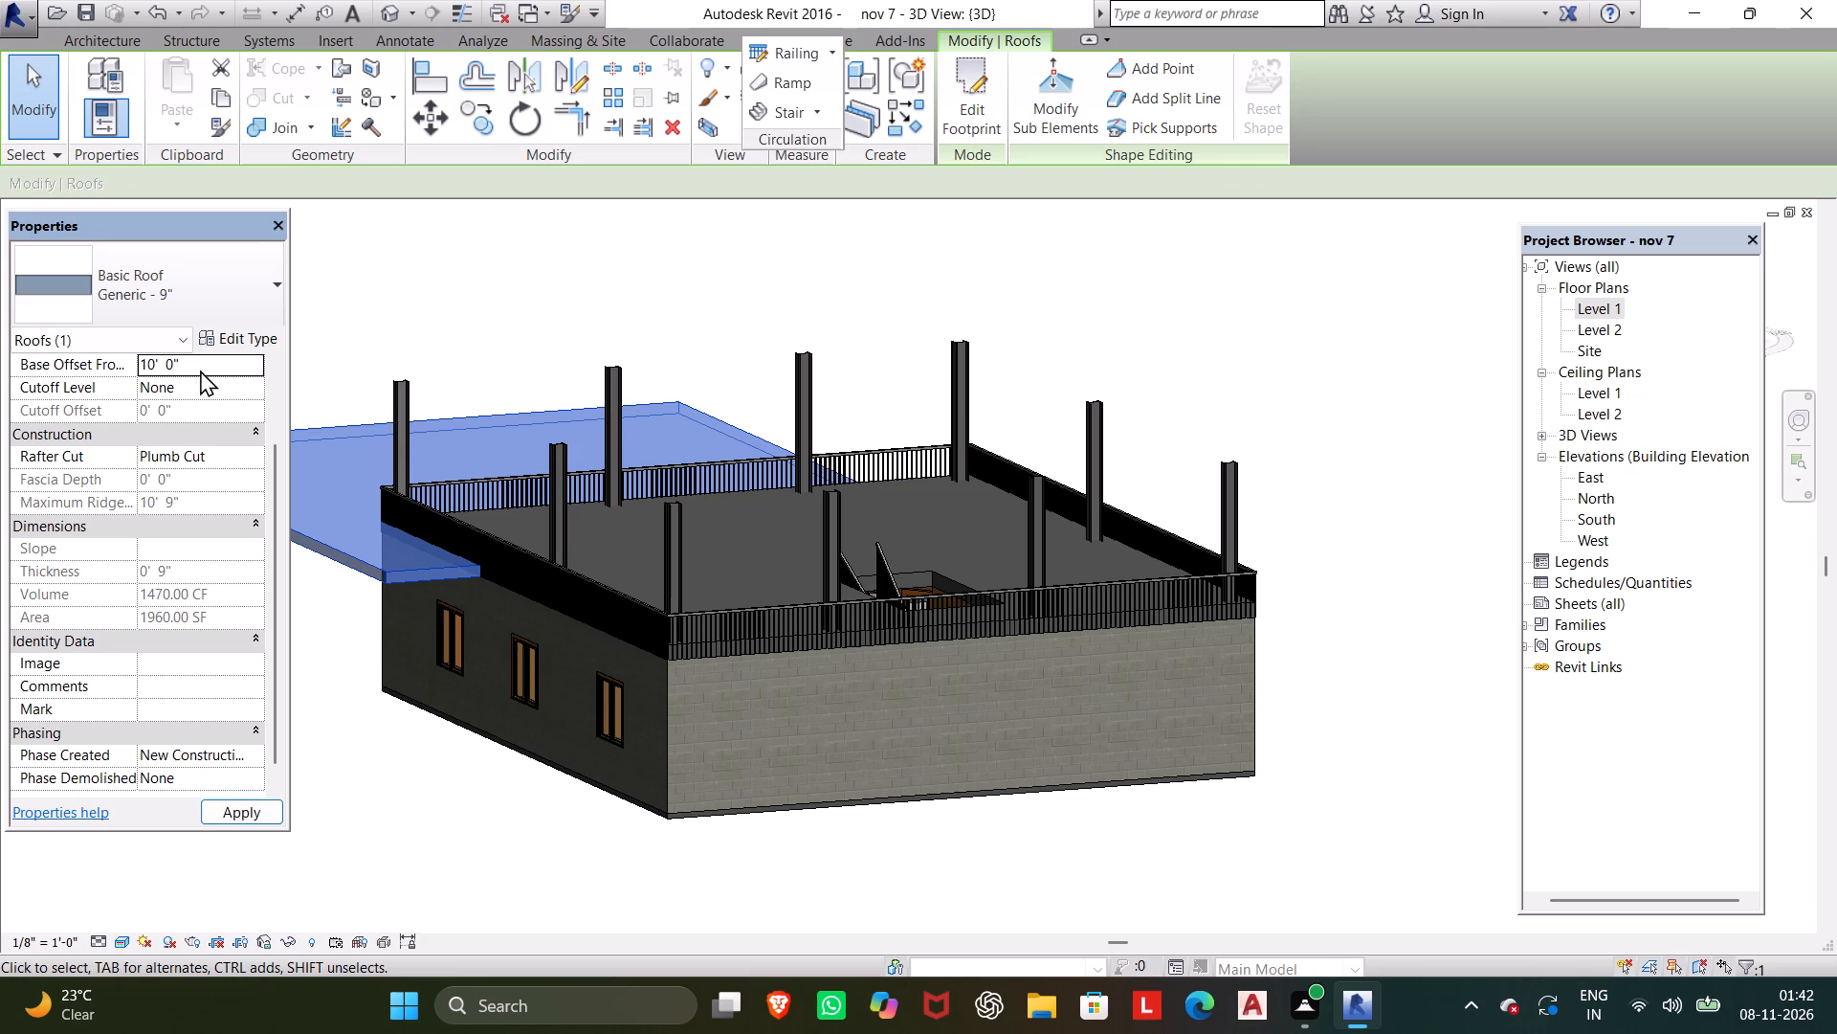
{"action": "left_click", "coordinate": [264, 810]}
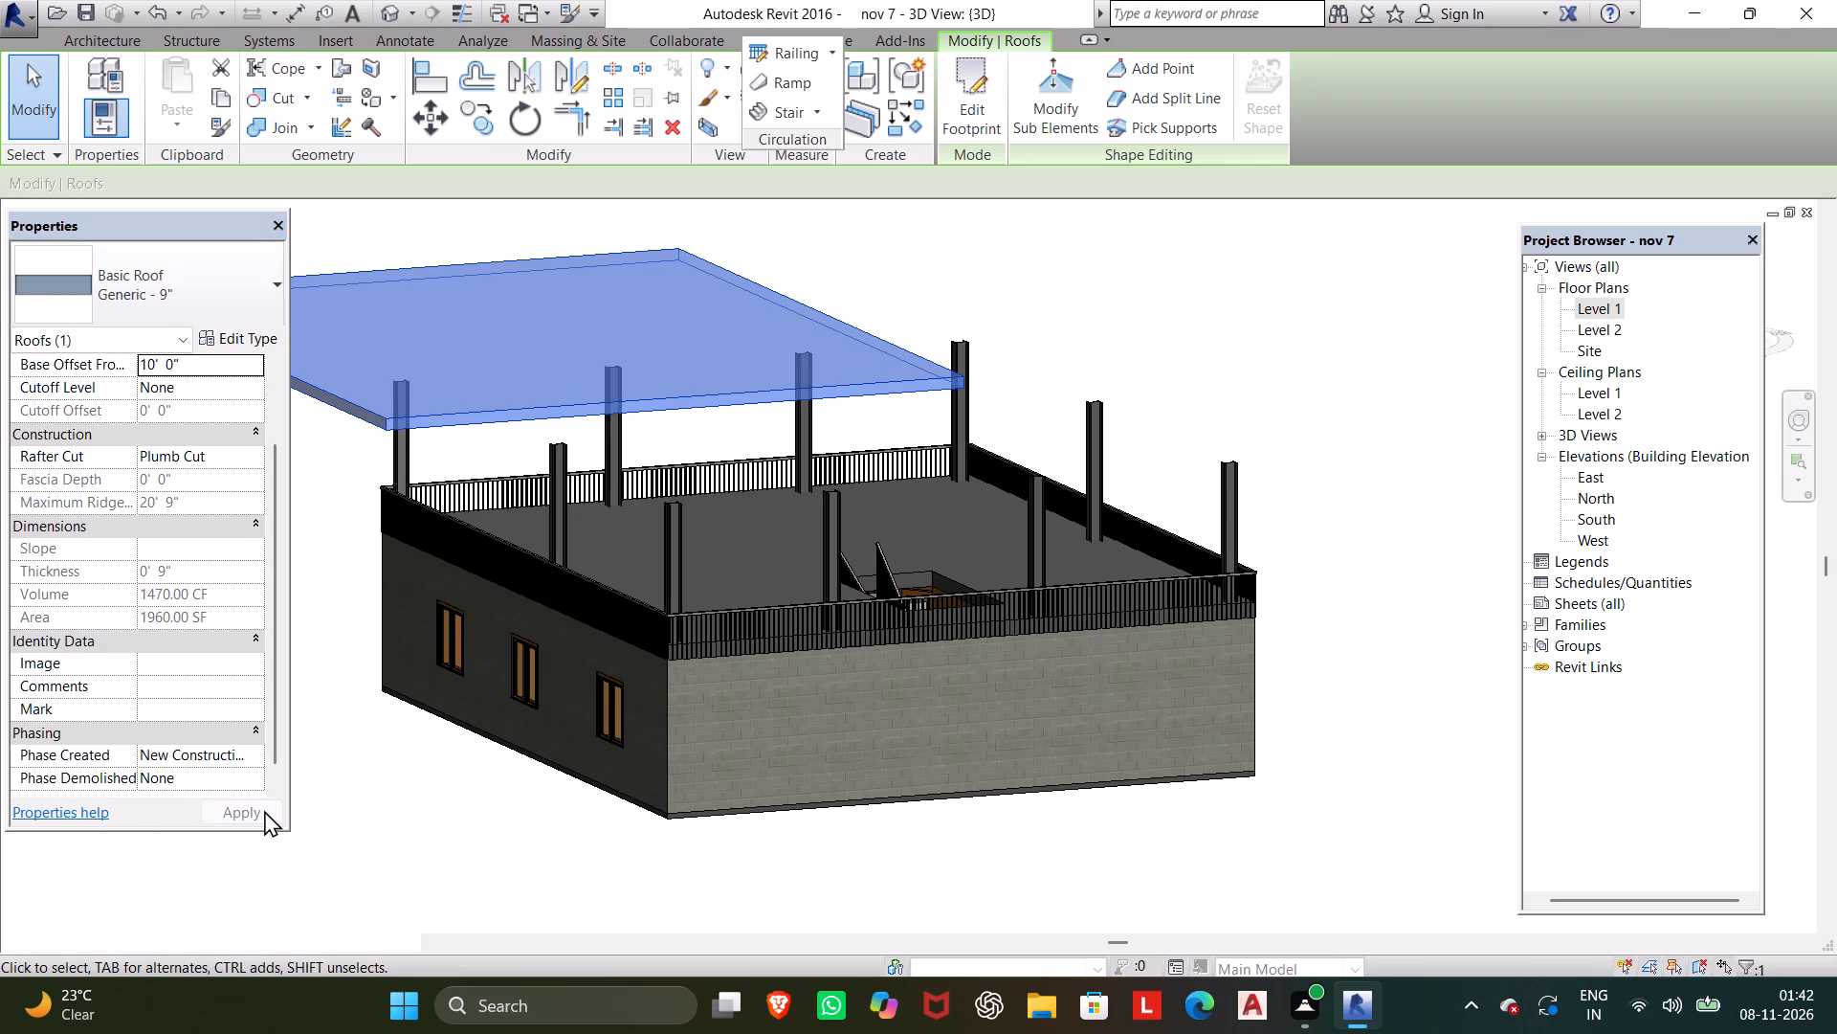
Nudge the raised roof toward the building until it appears over the tops of the perimeter columns in the 3D view.
{"action": "key", "text": "Down"}
{"action": "key", "text": "Down"}
{"action": "key", "text": "Down"}
{"action": "key", "text": "Down"}
{"action": "key", "text": "Down"}
{"action": "key", "text": "Down"}
{"action": "key", "text": "Down"}
{"action": "key", "text": "Down"}
{"action": "key", "text": "Down"}
{"action": "key", "text": "Down"}
{"action": "key", "text": "Down"}
{"action": "key", "text": "Down"}
{"action": "key", "text": "Down"}
{"action": "key", "text": "Down"}
{"action": "key", "text": "Down"}
{"action": "key", "text": "Down"}
{"action": "key", "text": "Down"}
{"action": "key", "text": "Down"}
{"action": "key", "text": "Down"}
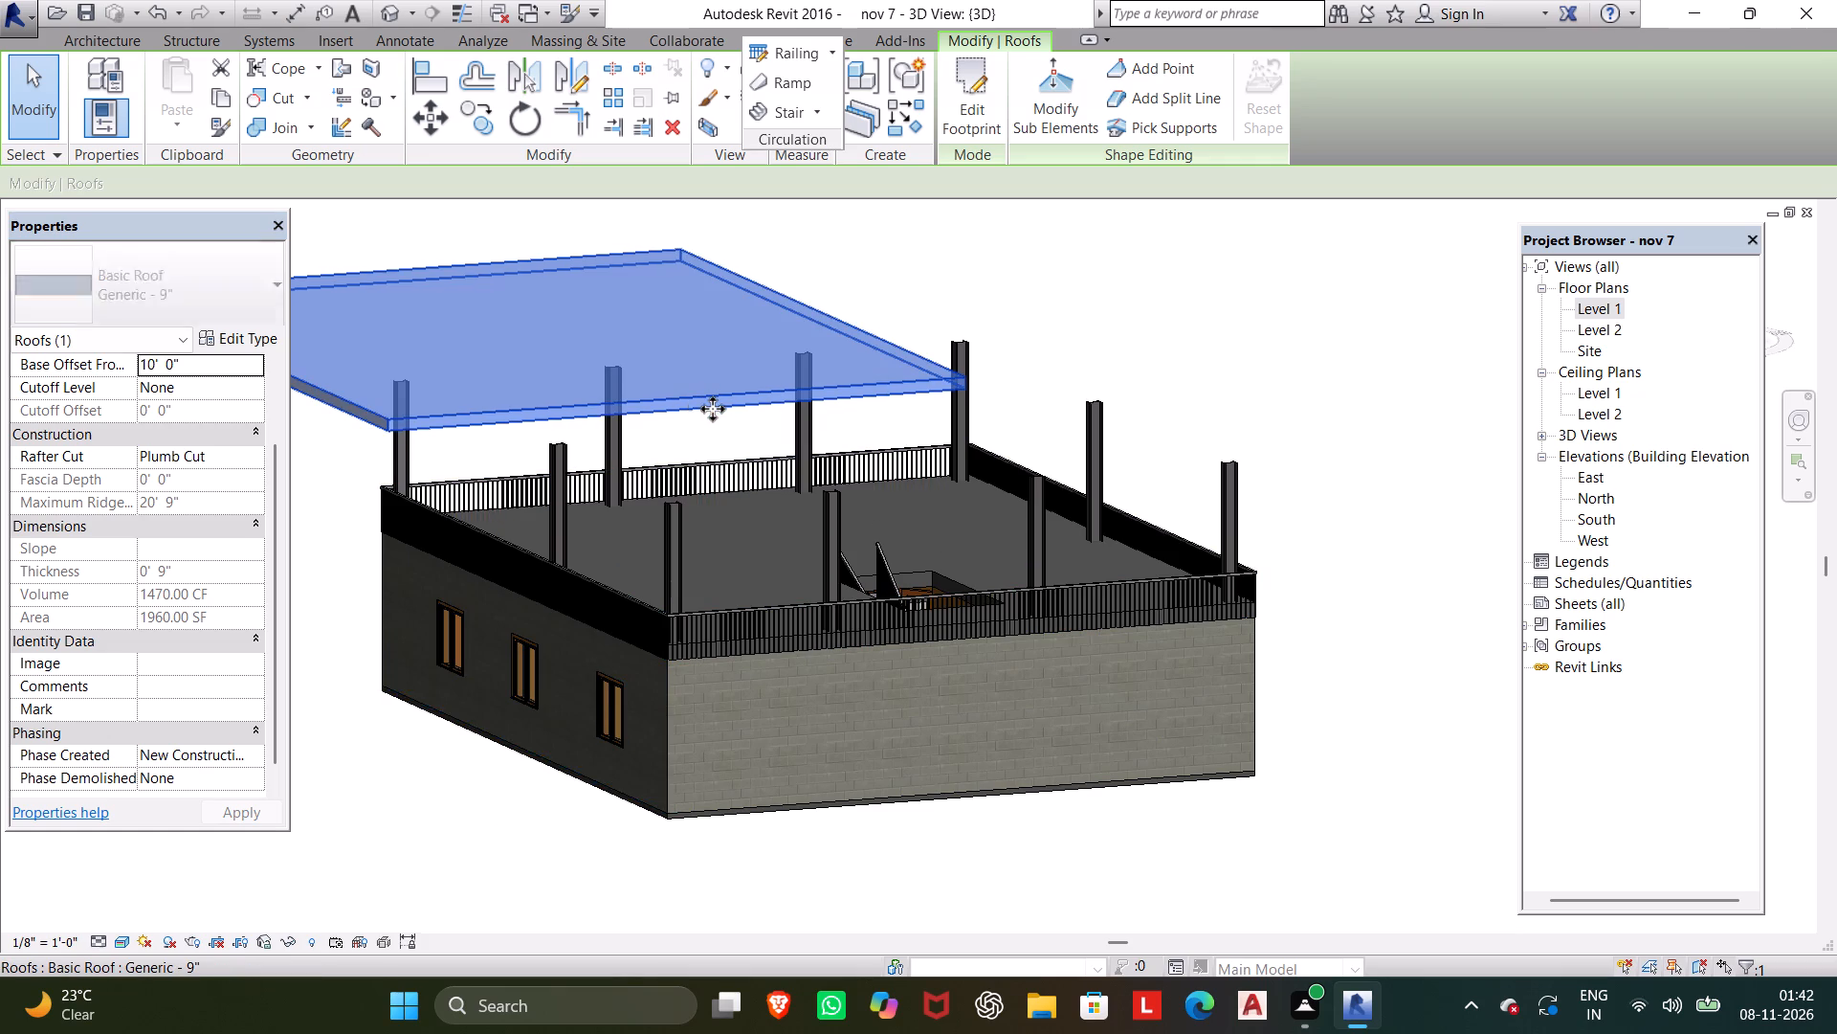
{"action": "key", "text": "Down"}
{"action": "key", "text": "Down"}
{"action": "key", "text": "Down"}
{"action": "key", "text": "Down"}
{"action": "key", "text": "Down"}
{"action": "key", "text": "Down"}
{"action": "key", "text": "Down"}
{"action": "key", "text": "Down"}
{"action": "key", "text": "Down"}
{"action": "key", "text": "Down"}
{"action": "key", "text": "Down"}
{"action": "key", "text": "Down"}
{"action": "key", "text": "Down"}
{"action": "key", "text": "Down"}
{"action": "key", "text": "Down"}
{"action": "key", "text": "Down"}
{"action": "key", "text": "Down"}
{"action": "key", "text": "Down"}
{"action": "key", "text": "Down"}
{"action": "key", "text": "Down"}
{"action": "key", "text": "Down"}
{"action": "key", "text": "Down"}
{"action": "key", "text": "Down"}
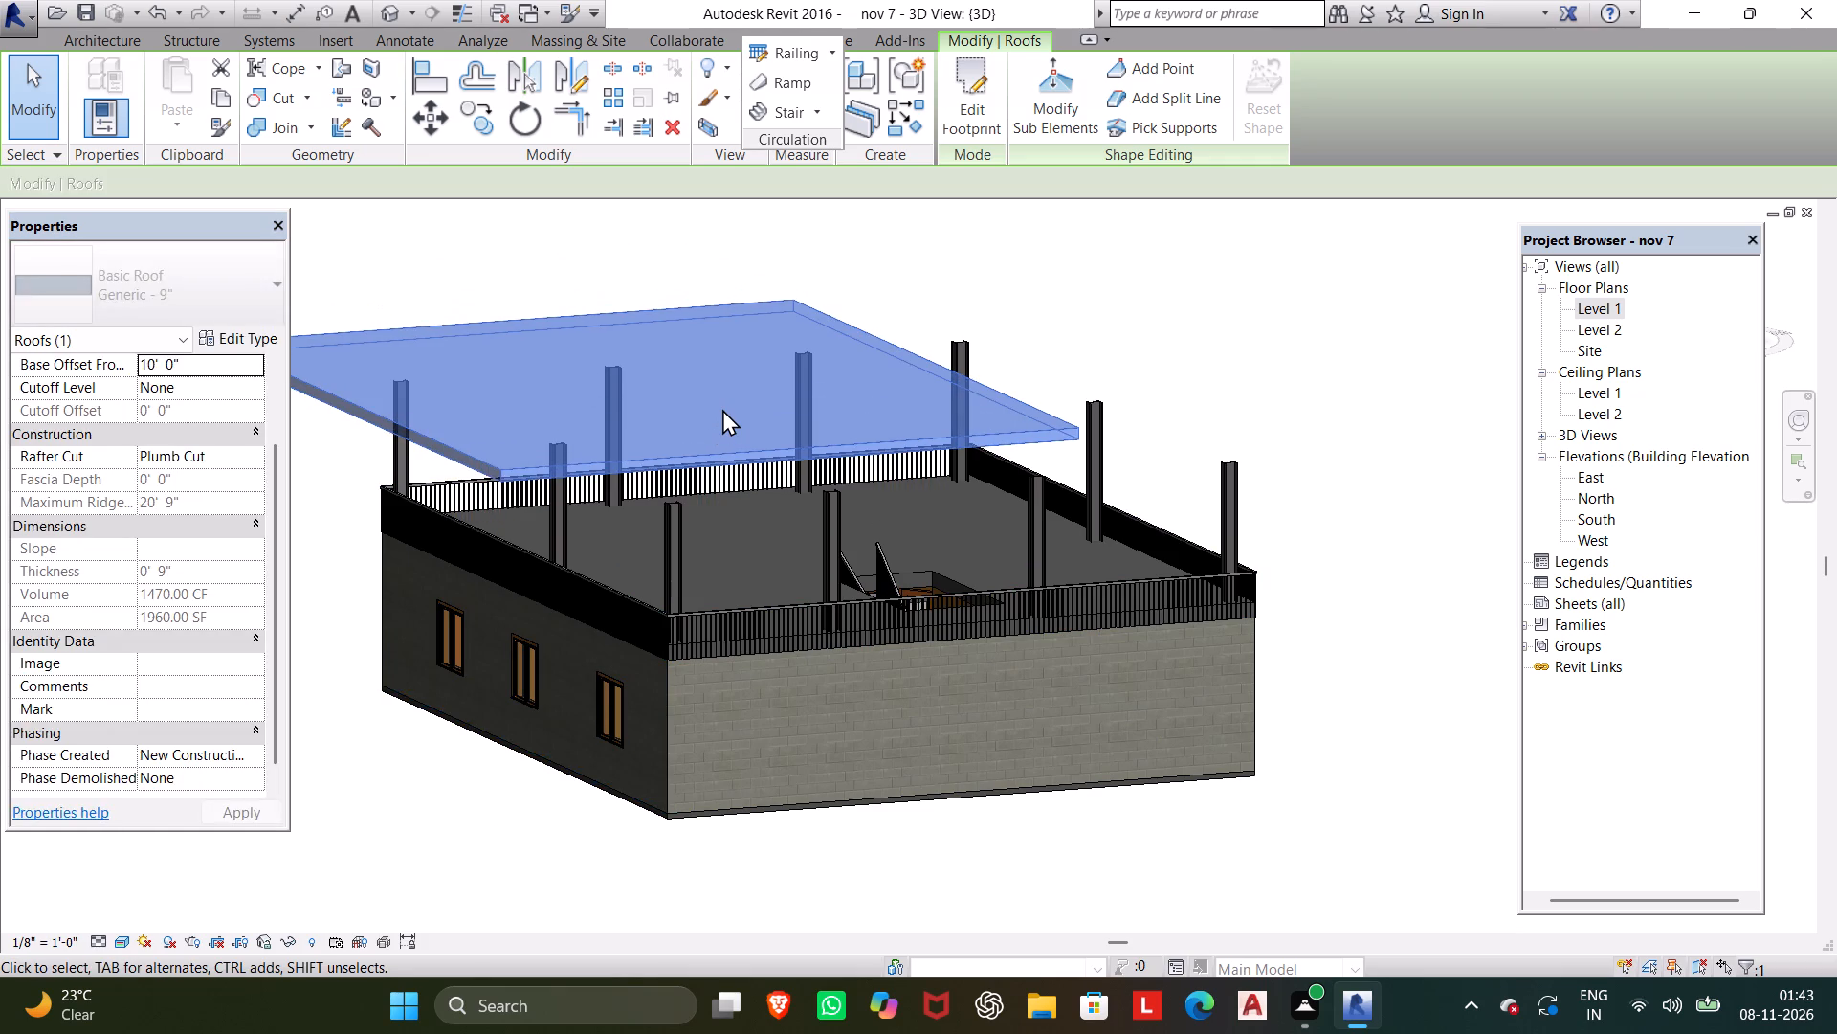
{"action": "key", "text": "Down"}
{"action": "key", "text": "Down"}
{"action": "key", "text": "Down"}
{"action": "key", "text": "Down"}
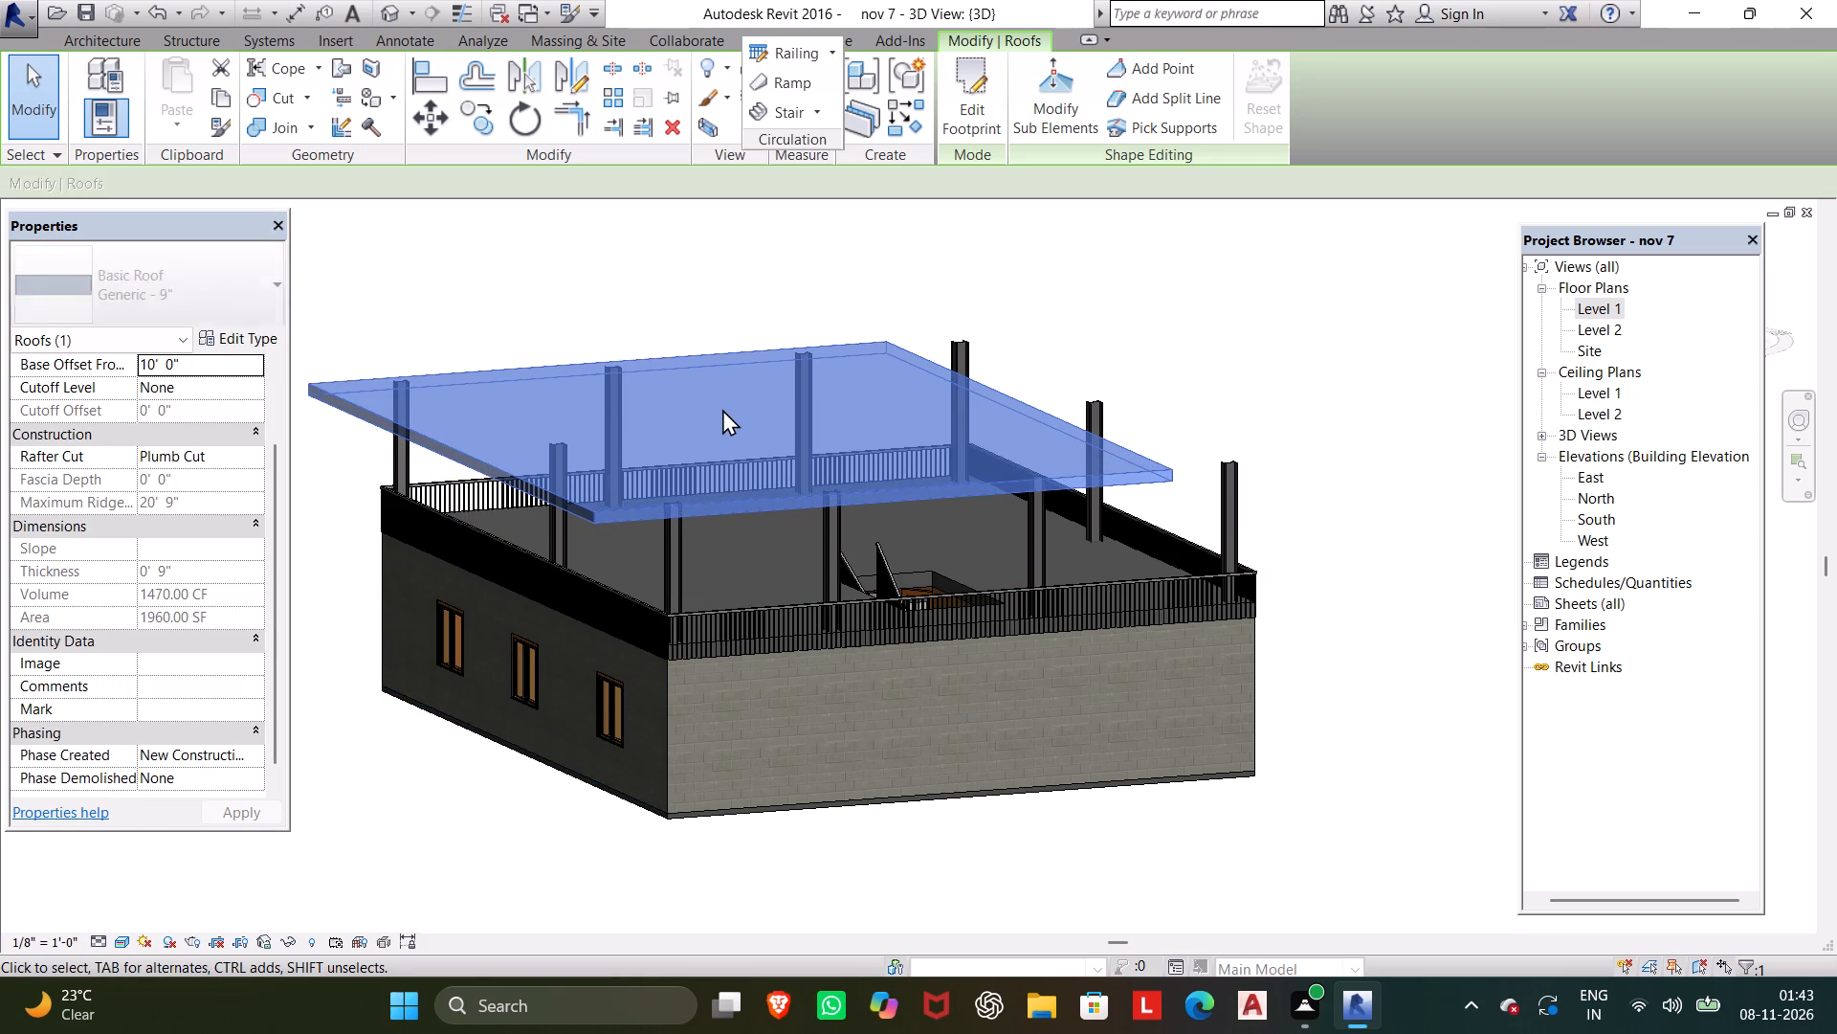
{"action": "key", "text": "Down"}
{"action": "key", "text": "Down"}
{"action": "key", "text": "Down"}
{"action": "key", "text": "Down"}
{"action": "key", "text": "Right"}
{"action": "key", "text": "Right"}
{"action": "key", "text": "Right"}
{"action": "key", "text": "Right"}
{"action": "key", "text": "Right"}
{"action": "key", "text": "Right"}
{"action": "key", "text": "Right"}
{"action": "key", "text": "Right"}
{"action": "key", "text": "Right"}
{"action": "key", "text": "Right"}
{"action": "key", "text": "Right"}
{"action": "key", "text": "Right"}
{"action": "key", "text": "Right"}
{"action": "key", "text": "Right"}
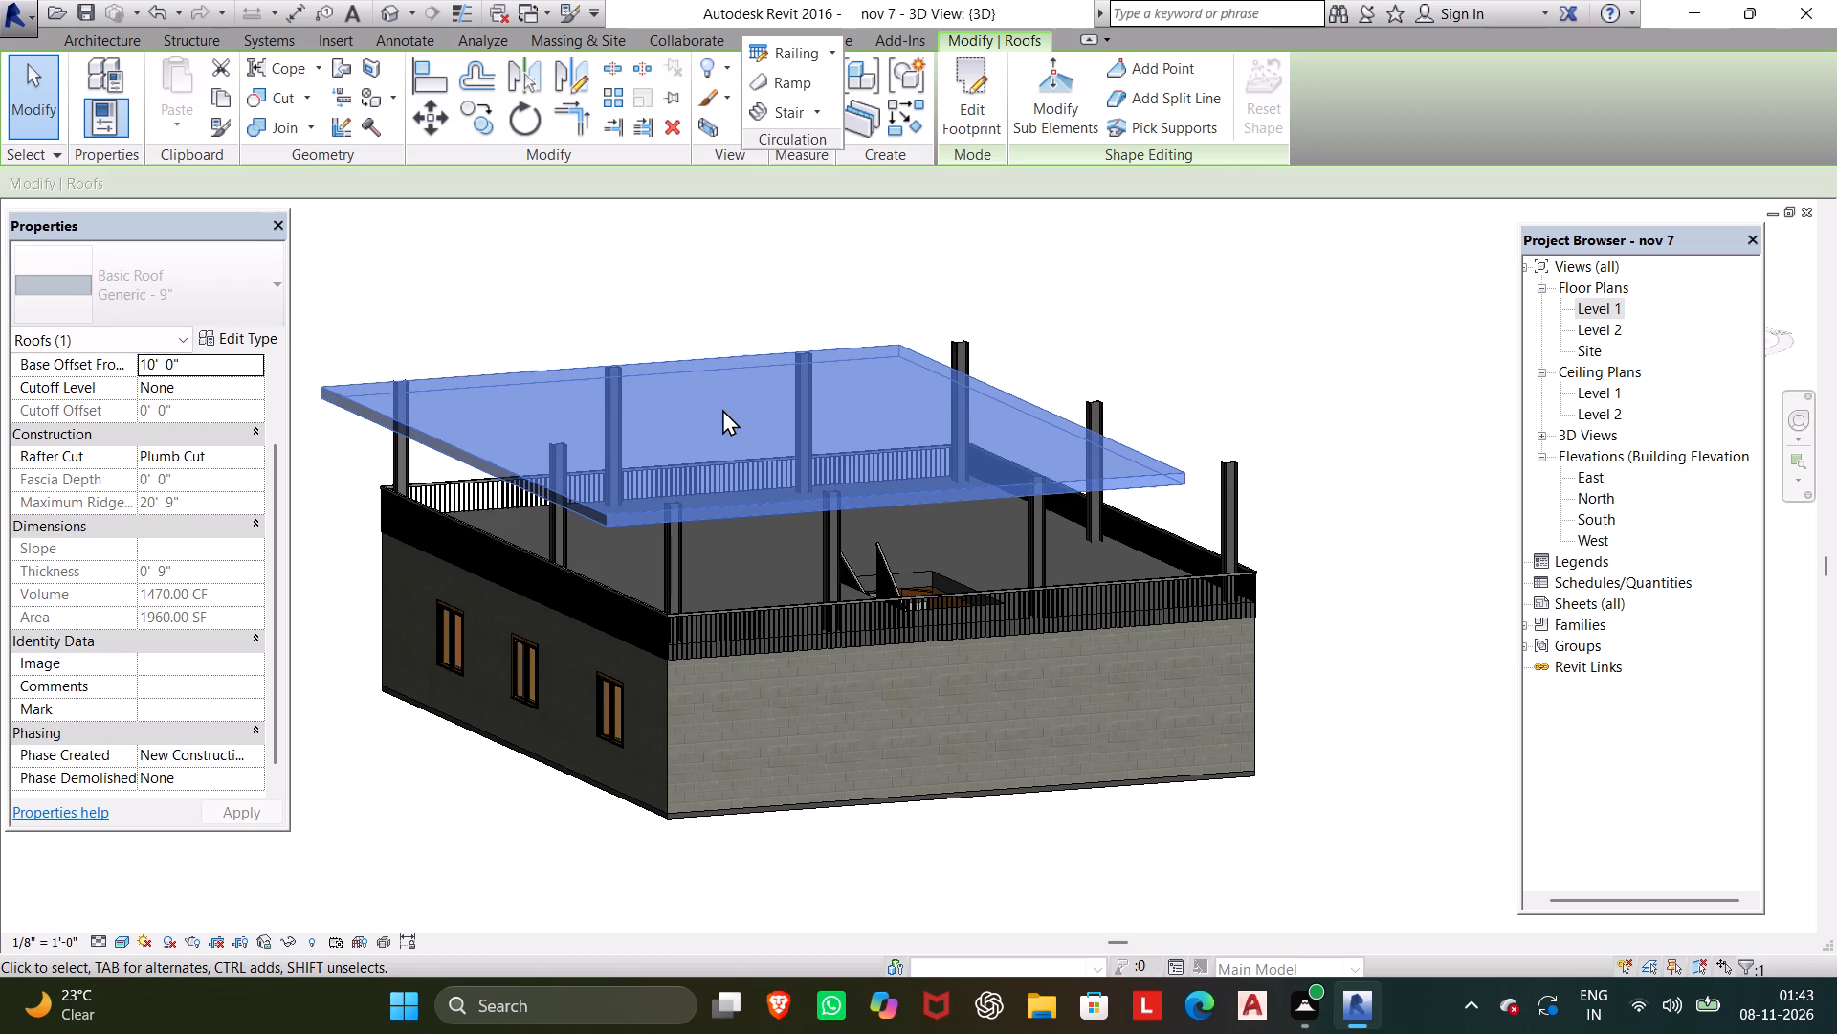
{"action": "key", "text": "Down"}
{"action": "key", "text": "Down"}
{"action": "key", "text": "Down"}
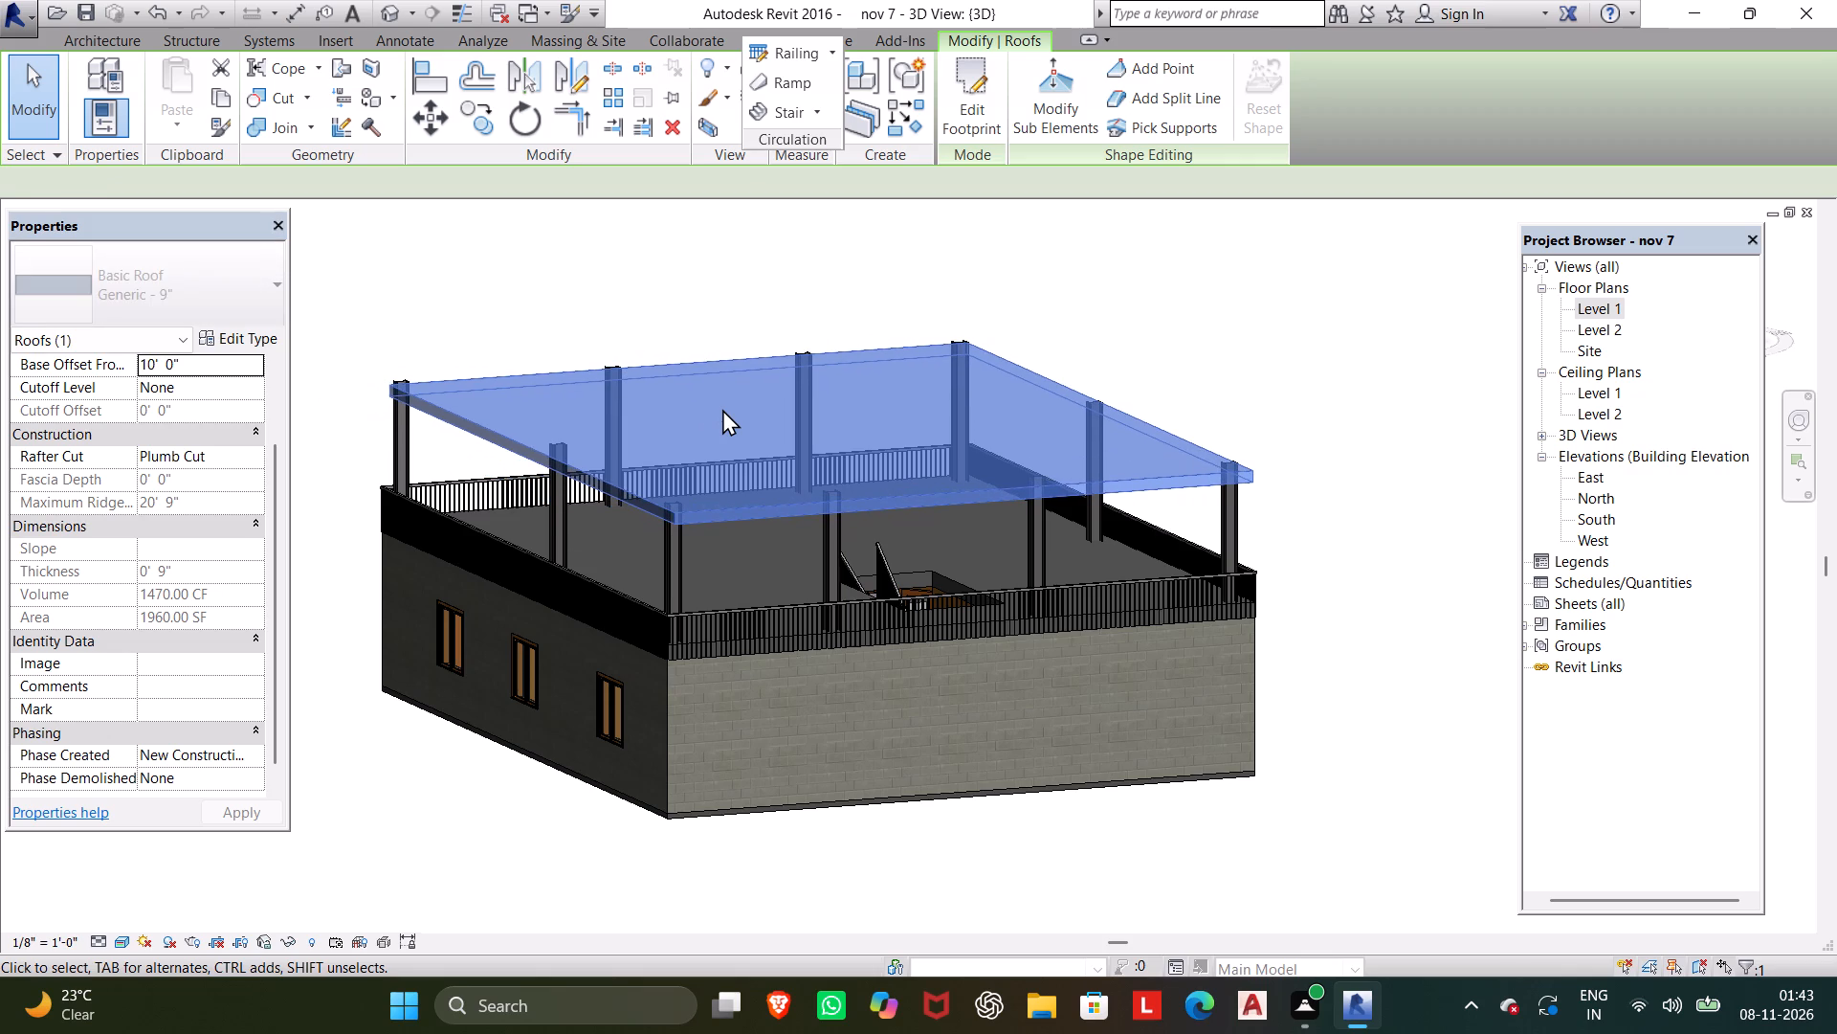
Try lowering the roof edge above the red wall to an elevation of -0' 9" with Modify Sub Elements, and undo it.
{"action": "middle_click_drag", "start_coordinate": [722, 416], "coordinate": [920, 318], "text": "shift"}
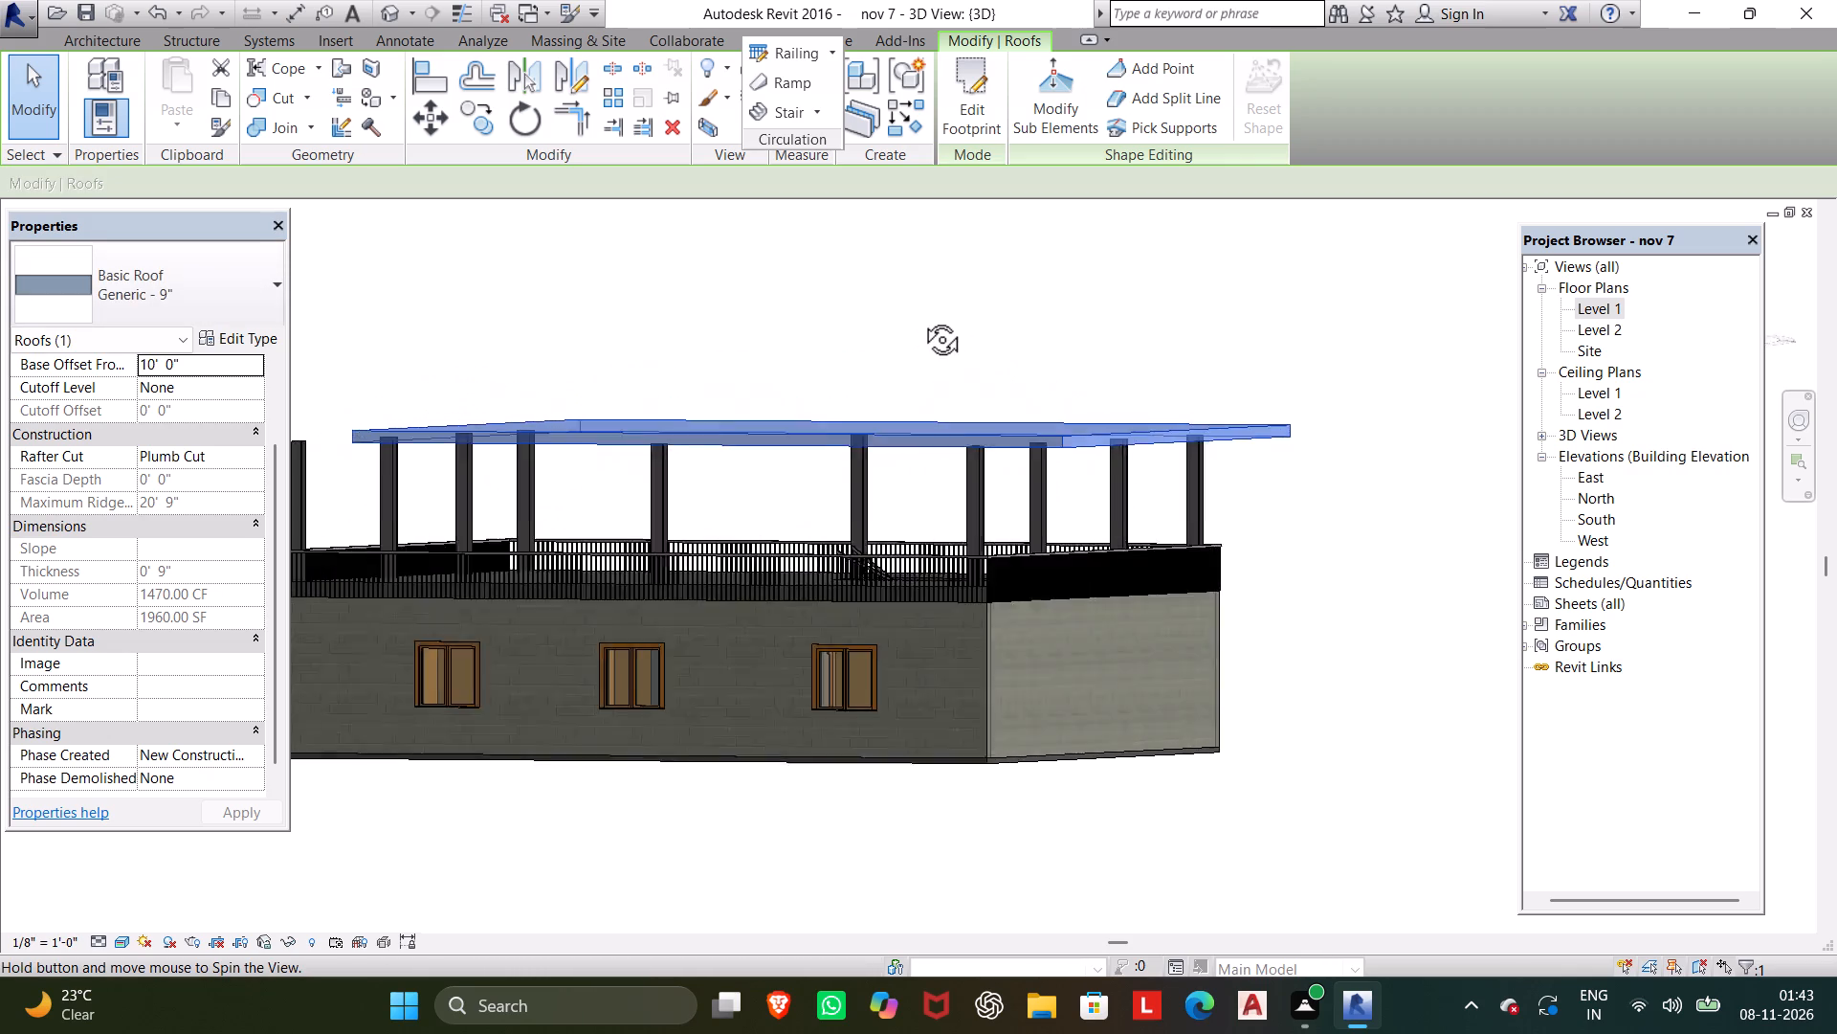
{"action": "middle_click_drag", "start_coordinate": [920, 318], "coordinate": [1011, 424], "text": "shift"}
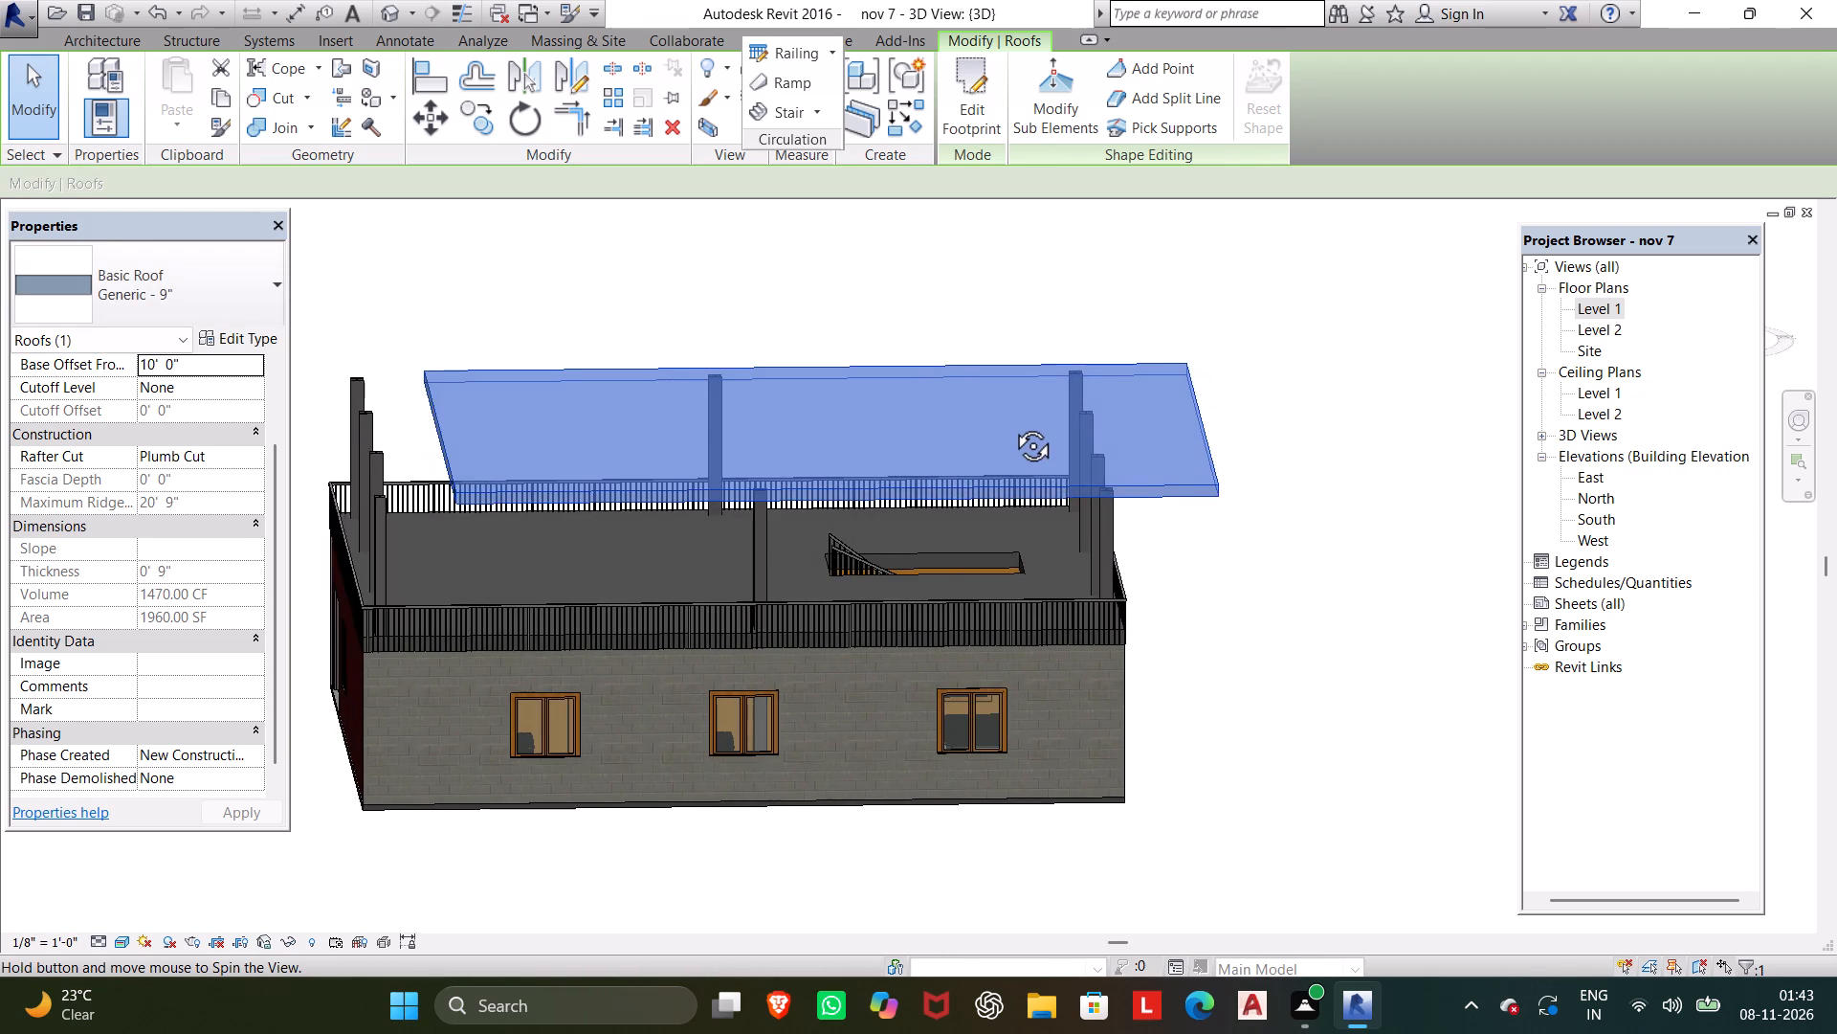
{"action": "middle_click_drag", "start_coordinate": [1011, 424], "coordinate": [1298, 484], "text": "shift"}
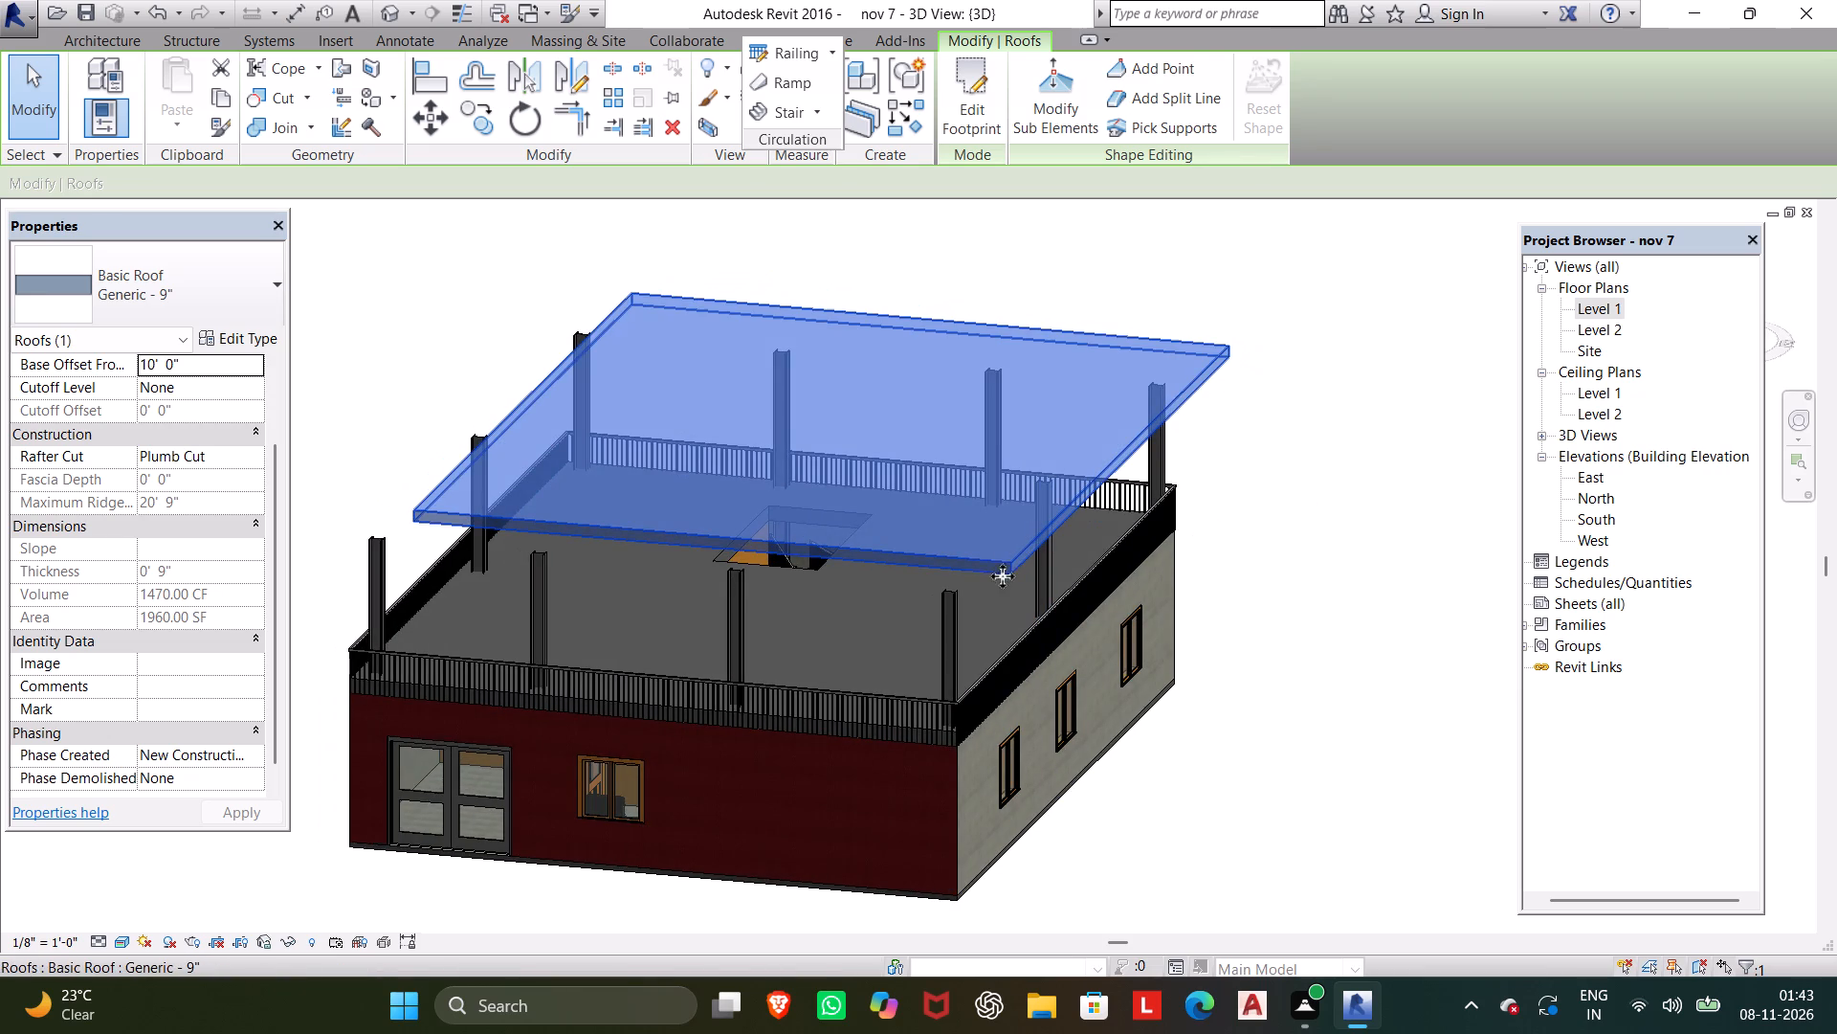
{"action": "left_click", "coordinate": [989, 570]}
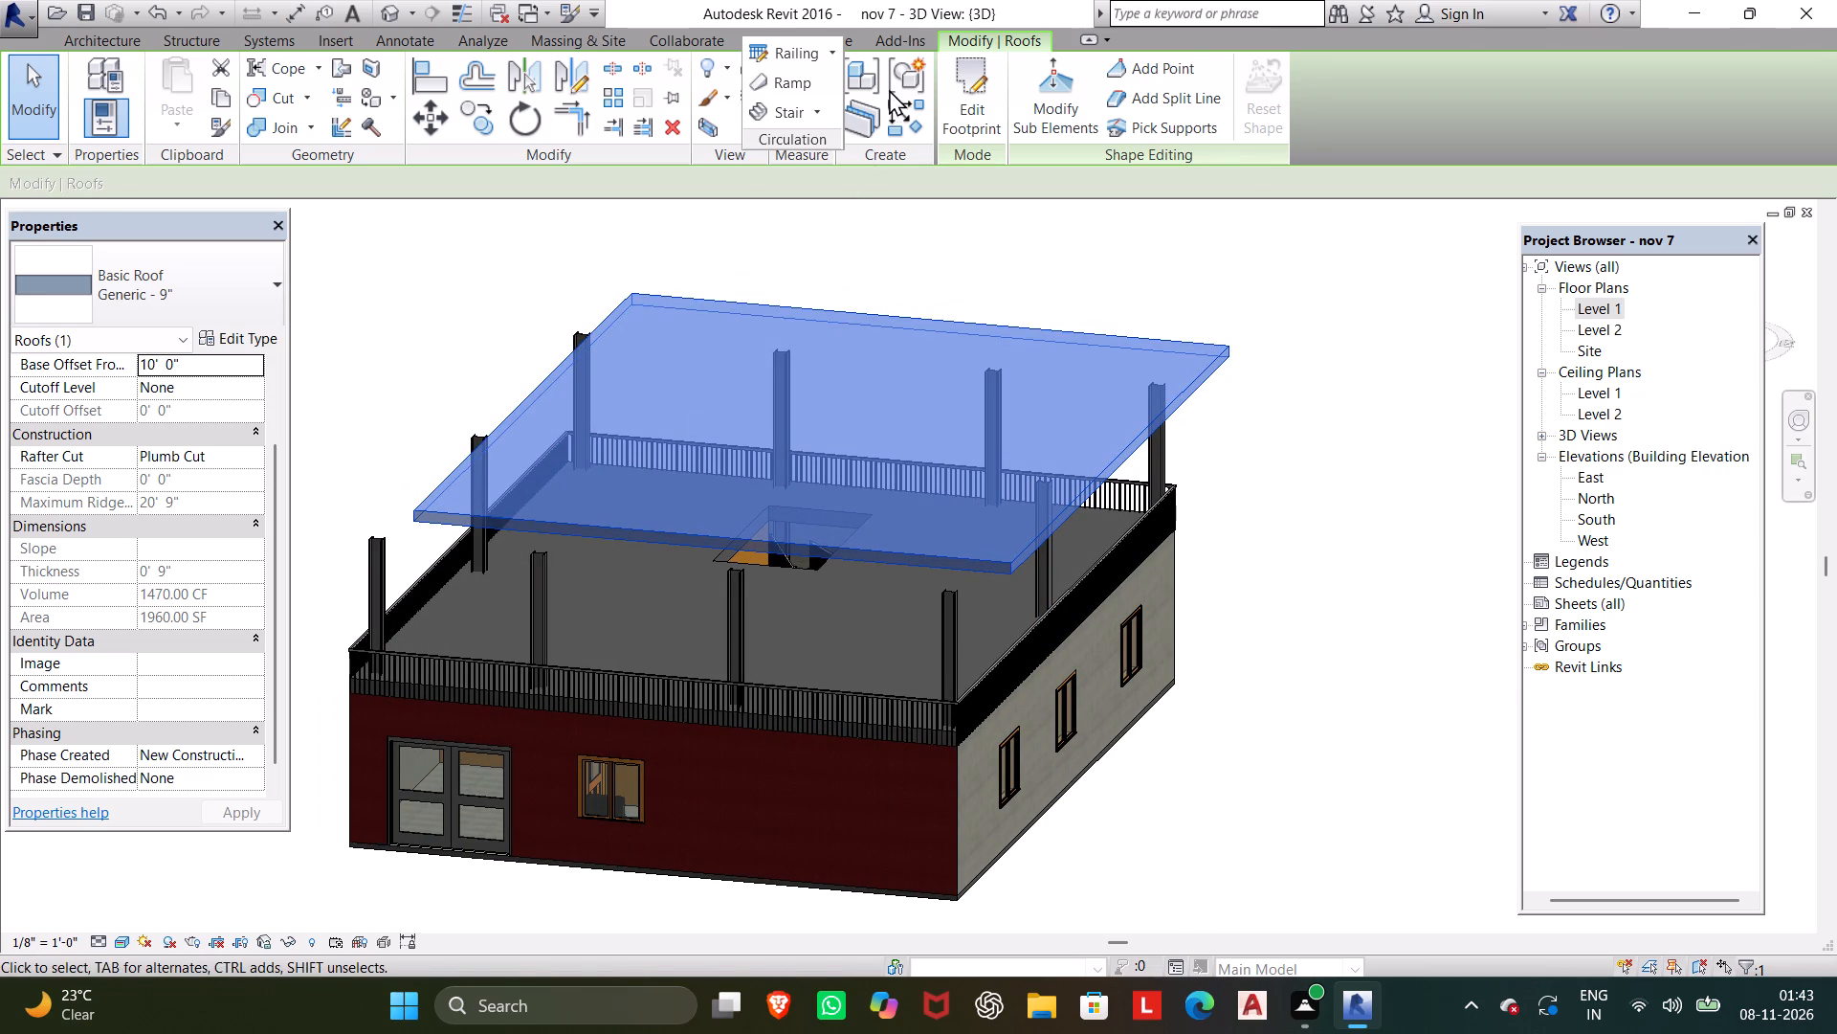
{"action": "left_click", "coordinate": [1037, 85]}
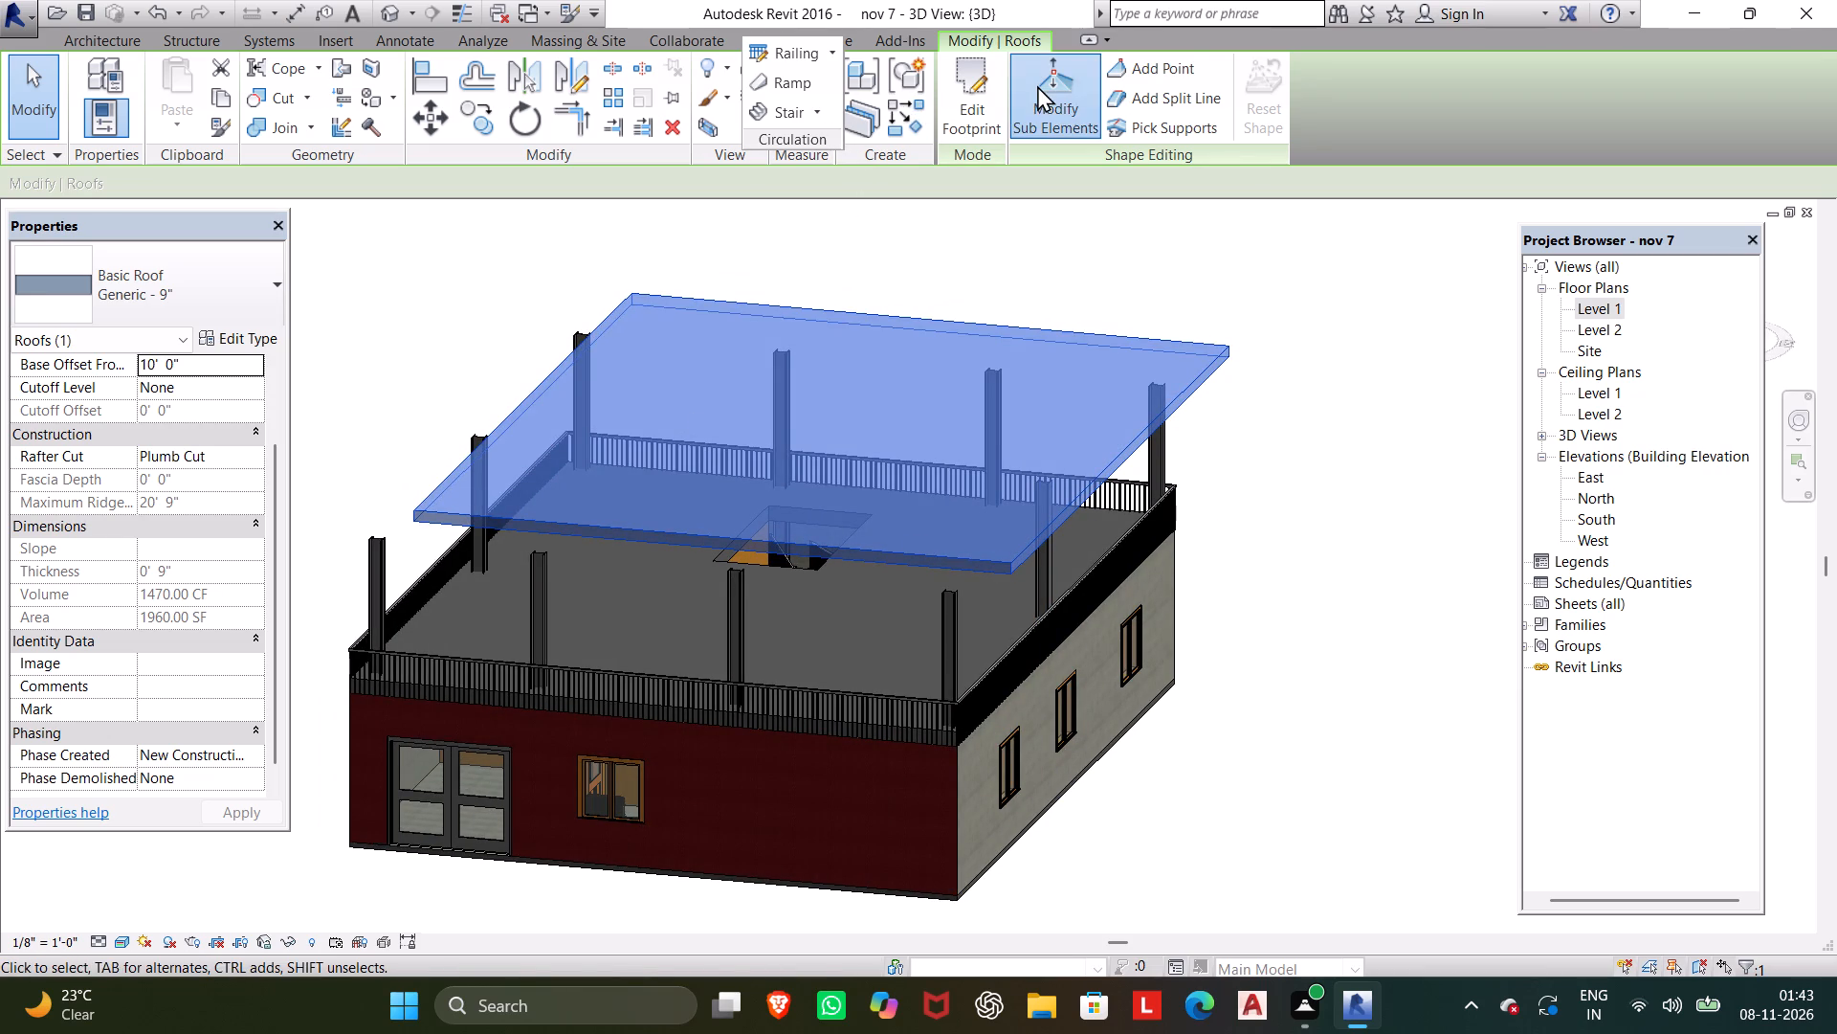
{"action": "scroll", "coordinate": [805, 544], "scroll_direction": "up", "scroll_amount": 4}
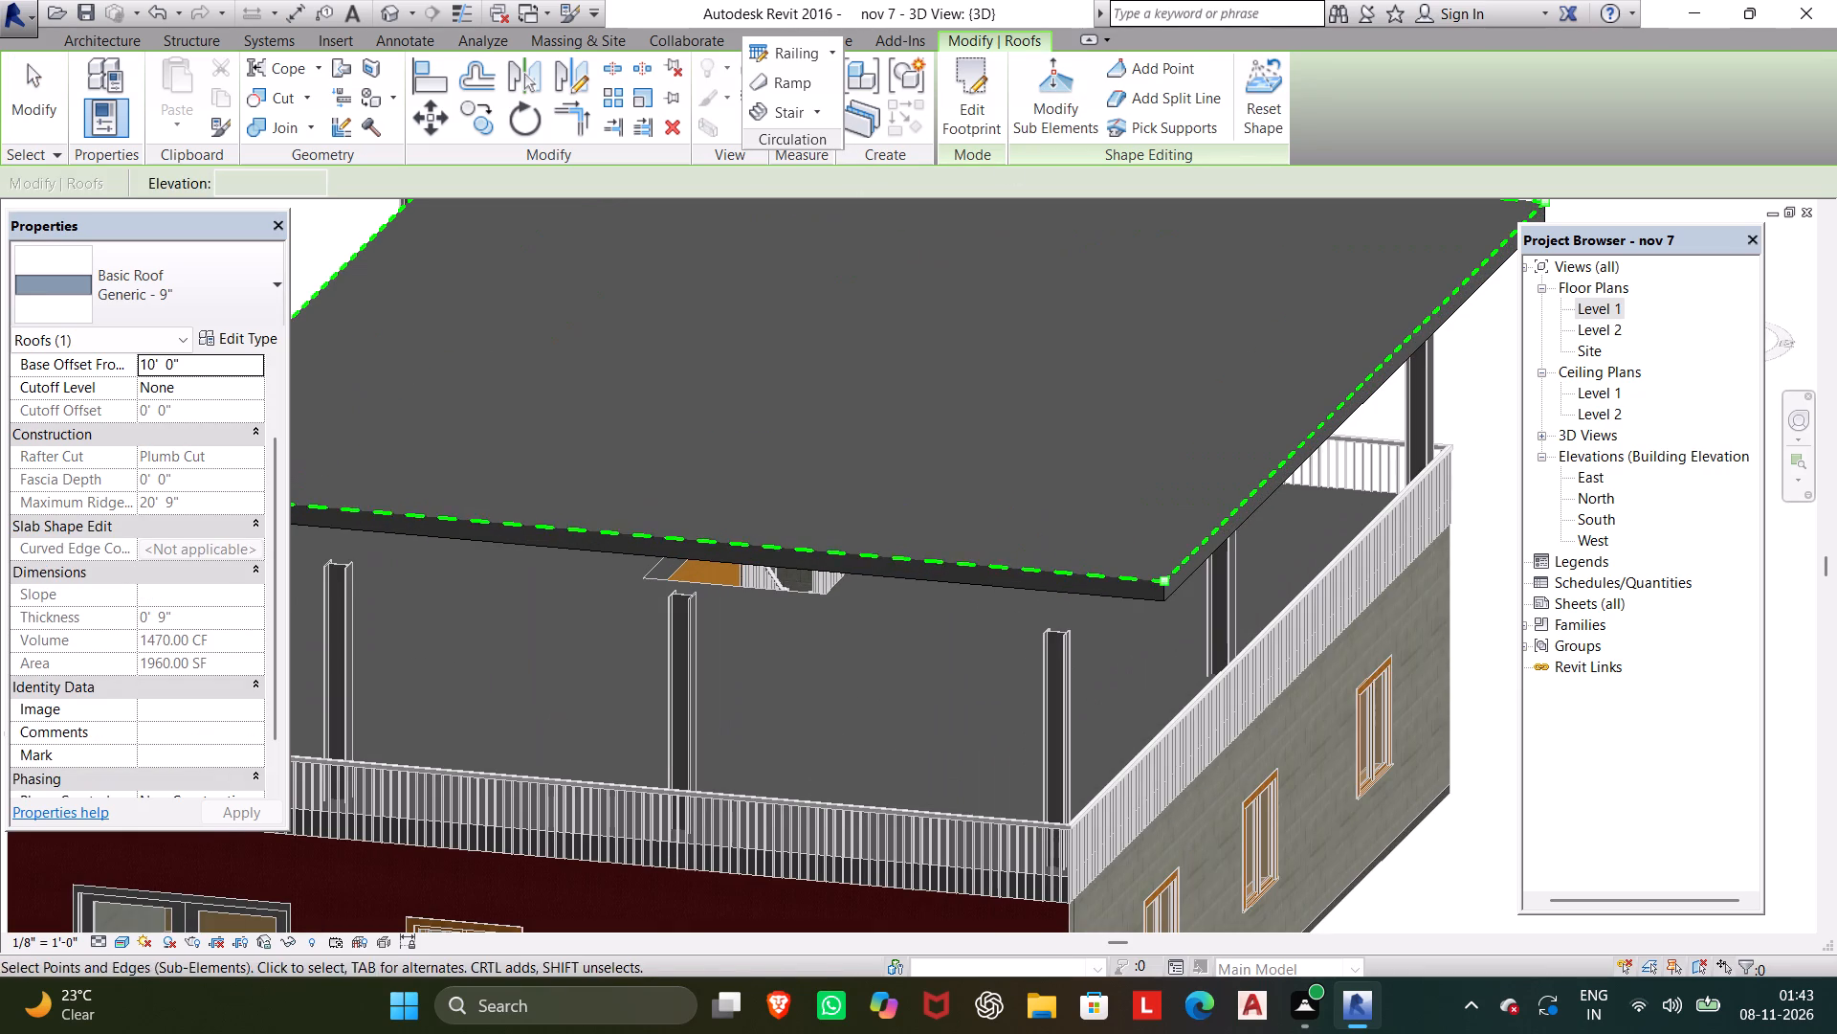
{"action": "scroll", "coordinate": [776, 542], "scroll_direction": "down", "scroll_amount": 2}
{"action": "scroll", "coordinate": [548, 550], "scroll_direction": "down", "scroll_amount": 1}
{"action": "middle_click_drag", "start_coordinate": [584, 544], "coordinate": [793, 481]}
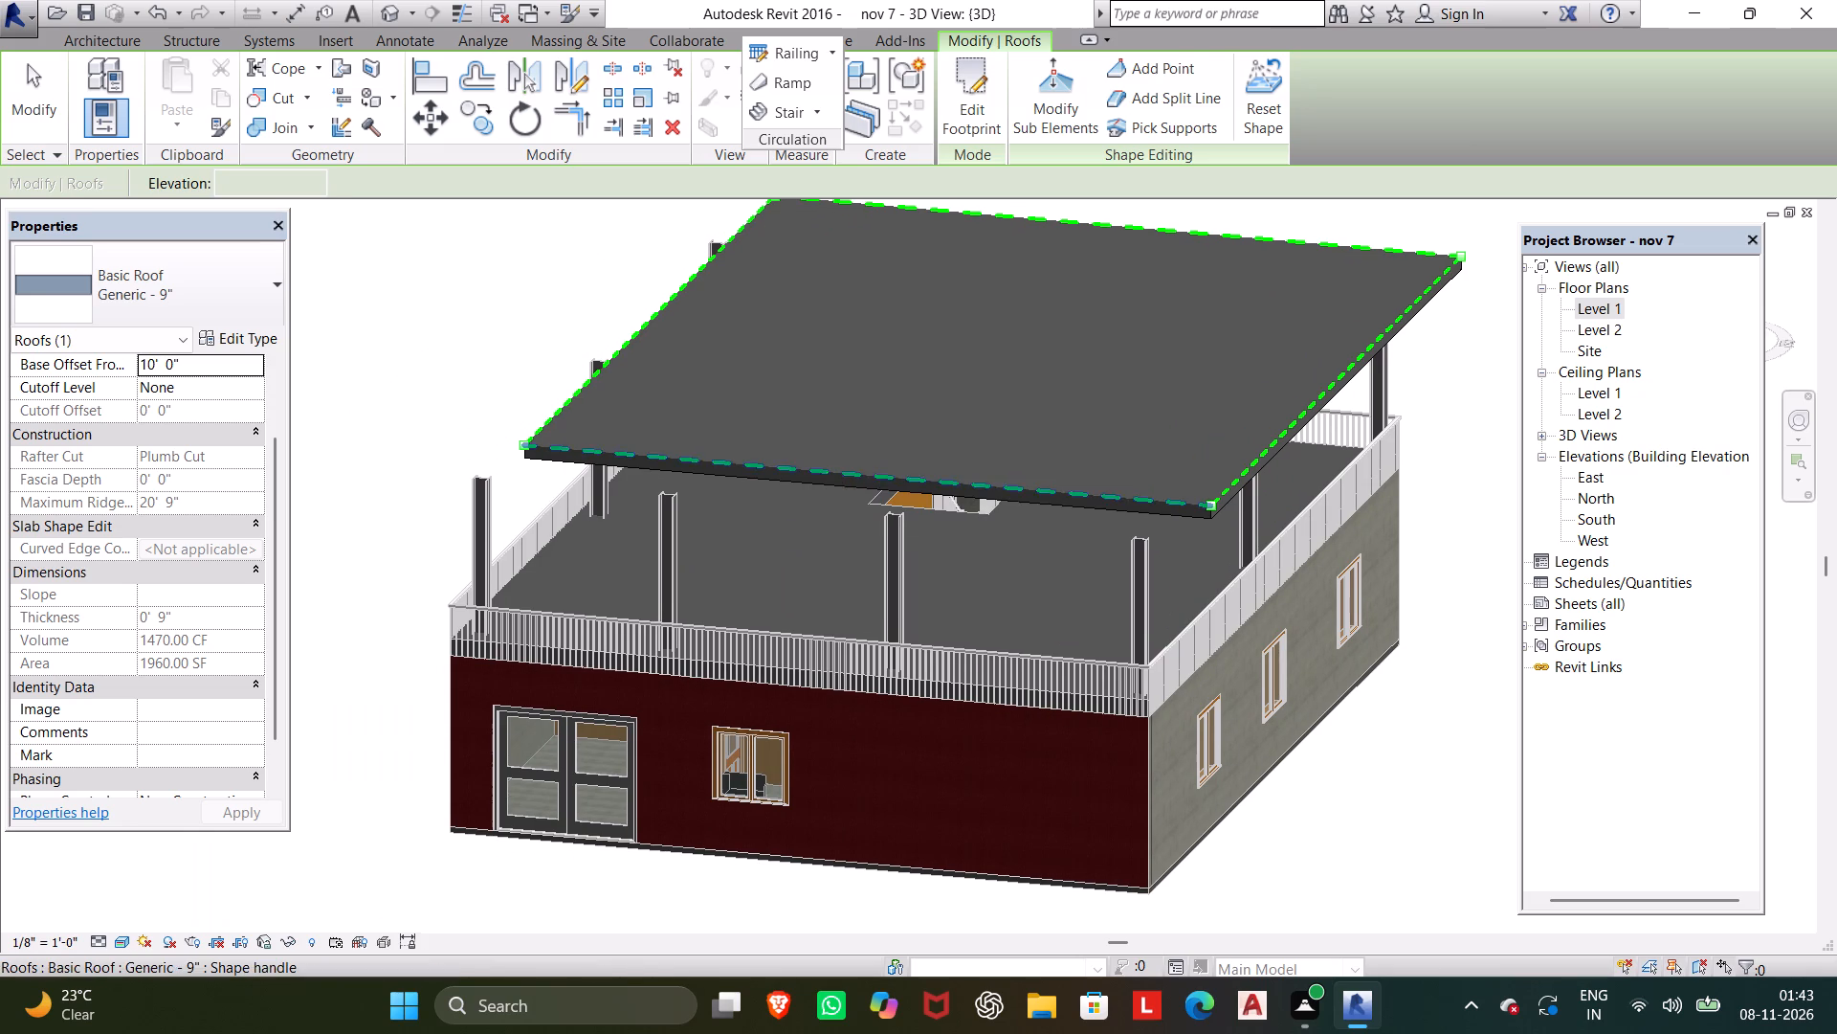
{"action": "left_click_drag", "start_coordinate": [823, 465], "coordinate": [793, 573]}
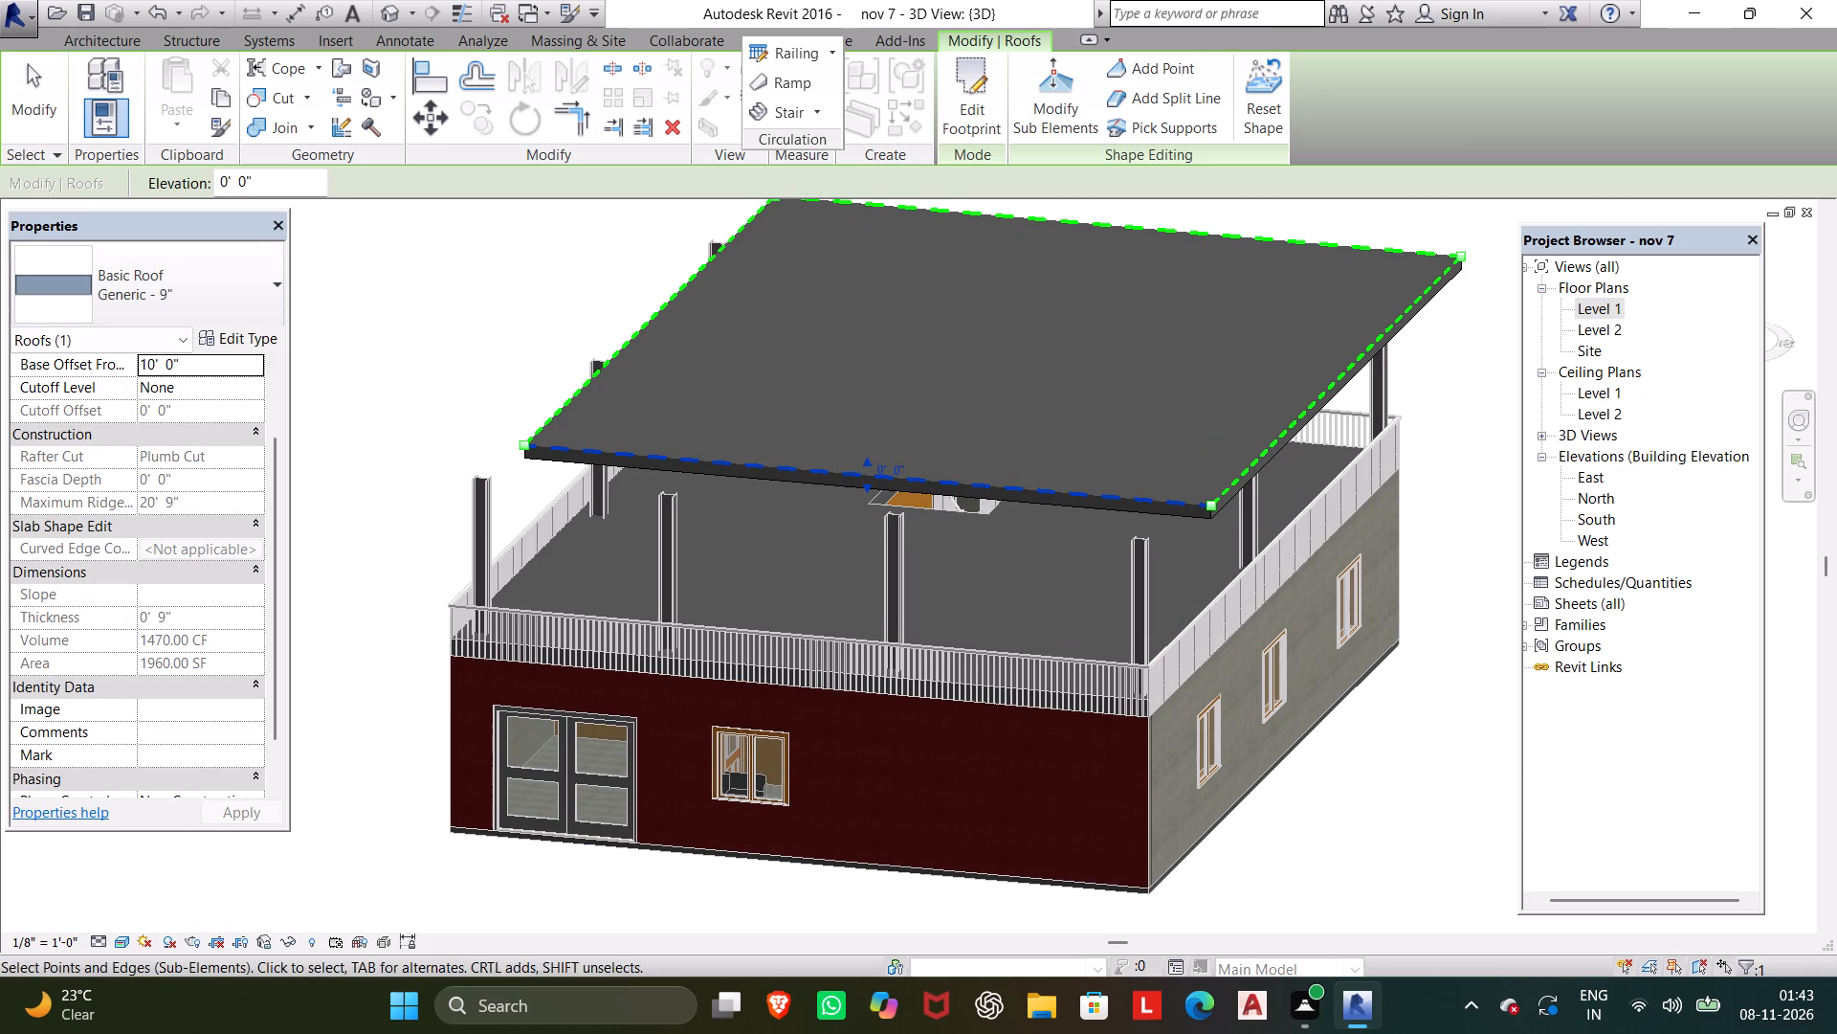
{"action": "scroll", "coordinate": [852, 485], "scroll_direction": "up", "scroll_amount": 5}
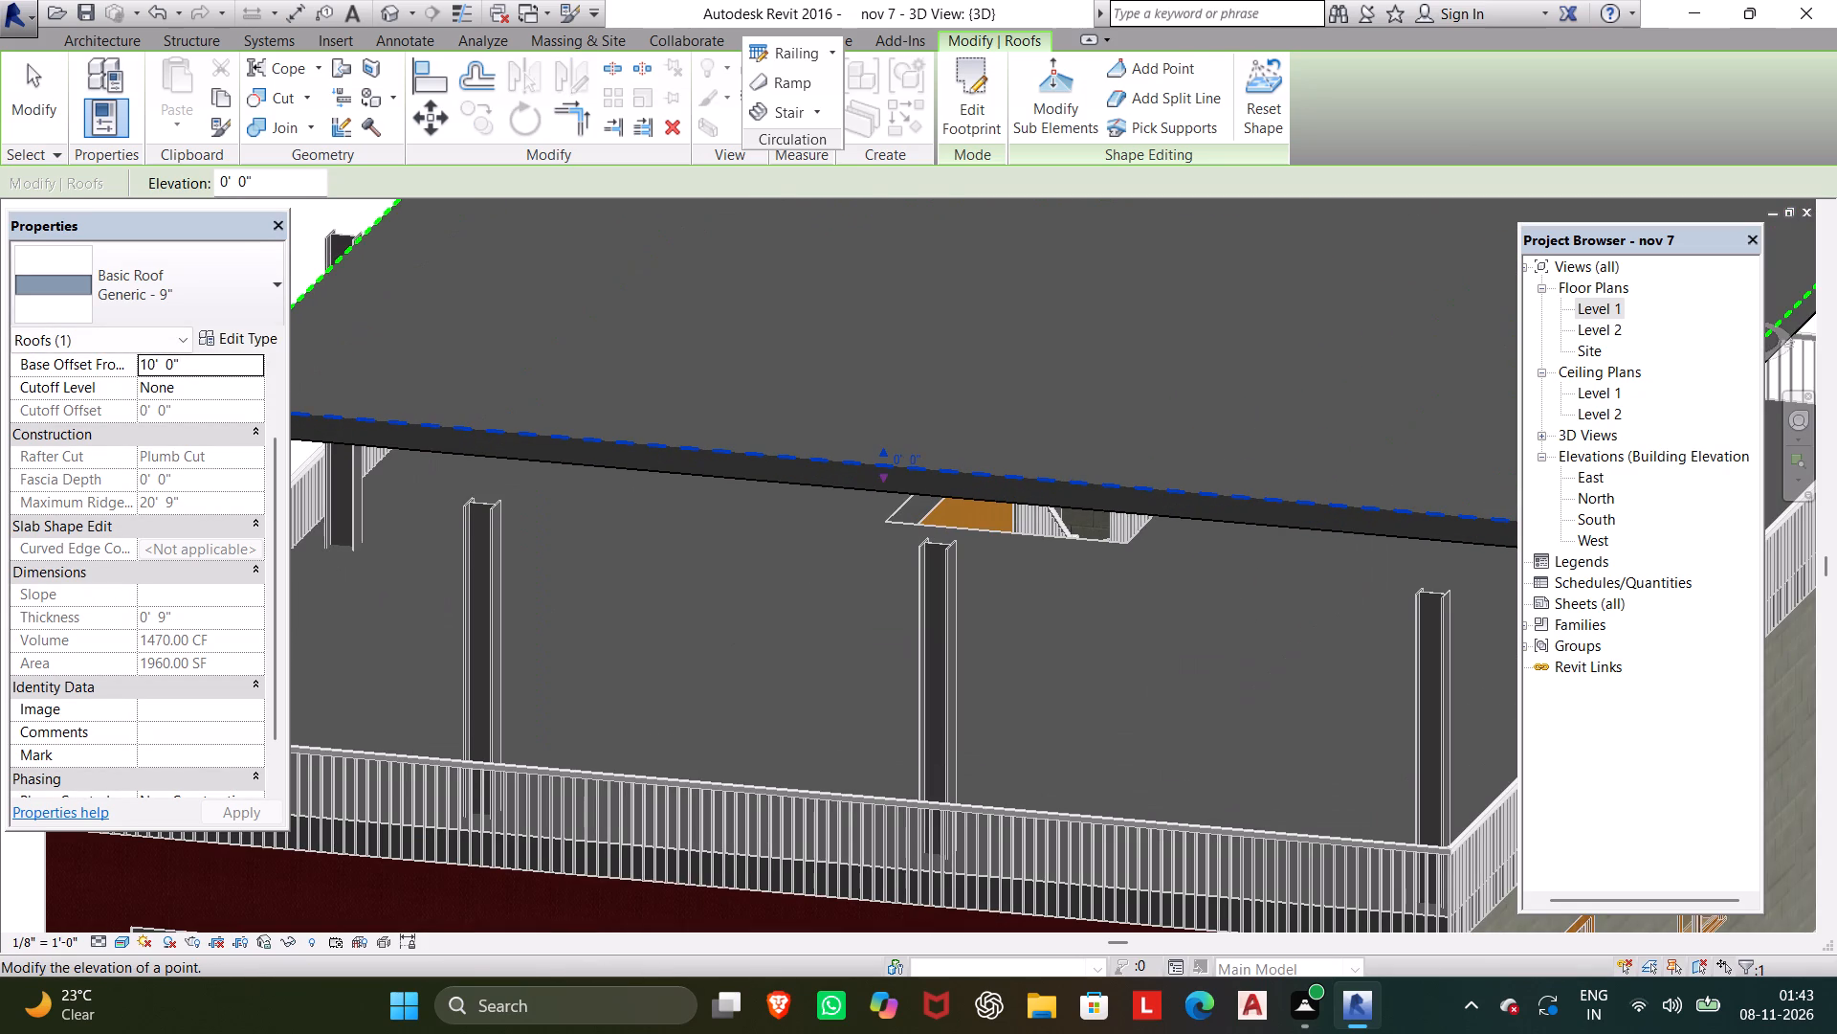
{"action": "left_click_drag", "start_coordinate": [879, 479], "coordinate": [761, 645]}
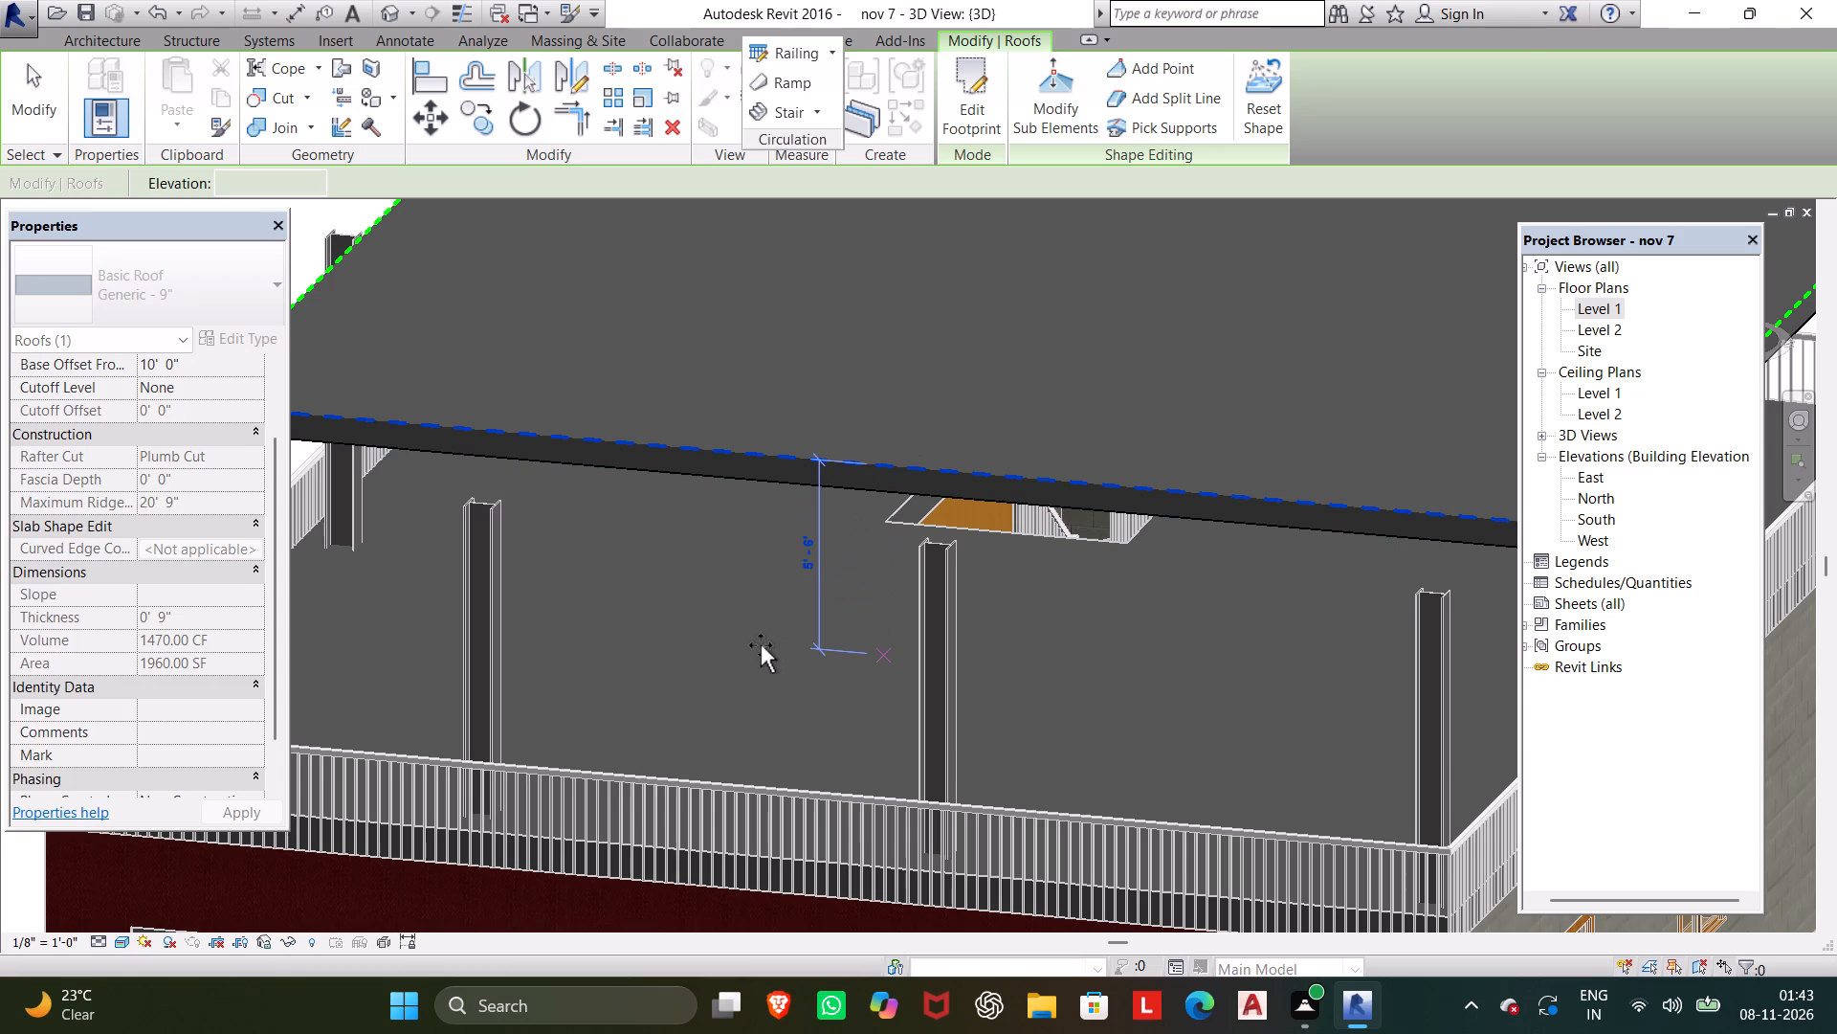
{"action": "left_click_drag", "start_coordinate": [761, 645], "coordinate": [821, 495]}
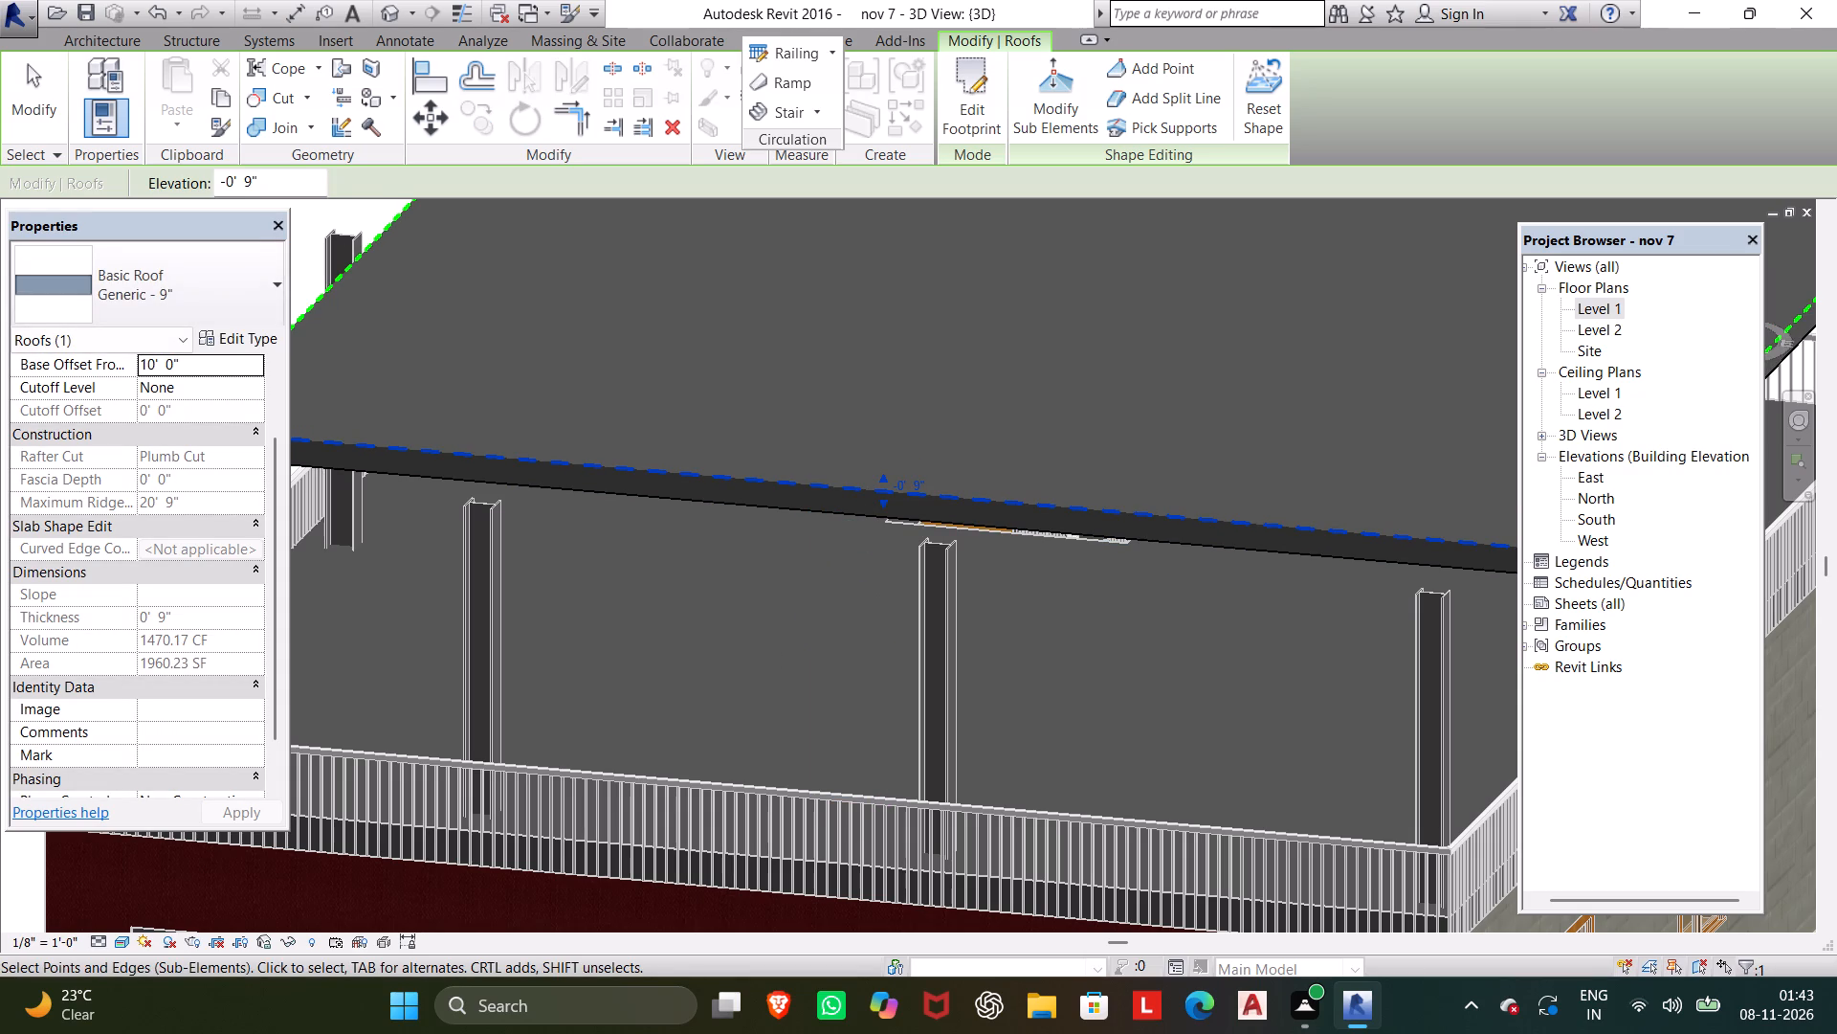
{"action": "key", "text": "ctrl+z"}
Lower the roof corner point between the red wall and grey side wall to about -0' 0 7/16", and dismiss the pop-up overlay.
{"action": "scroll", "coordinate": [868, 511], "scroll_direction": "down", "scroll_amount": 1}
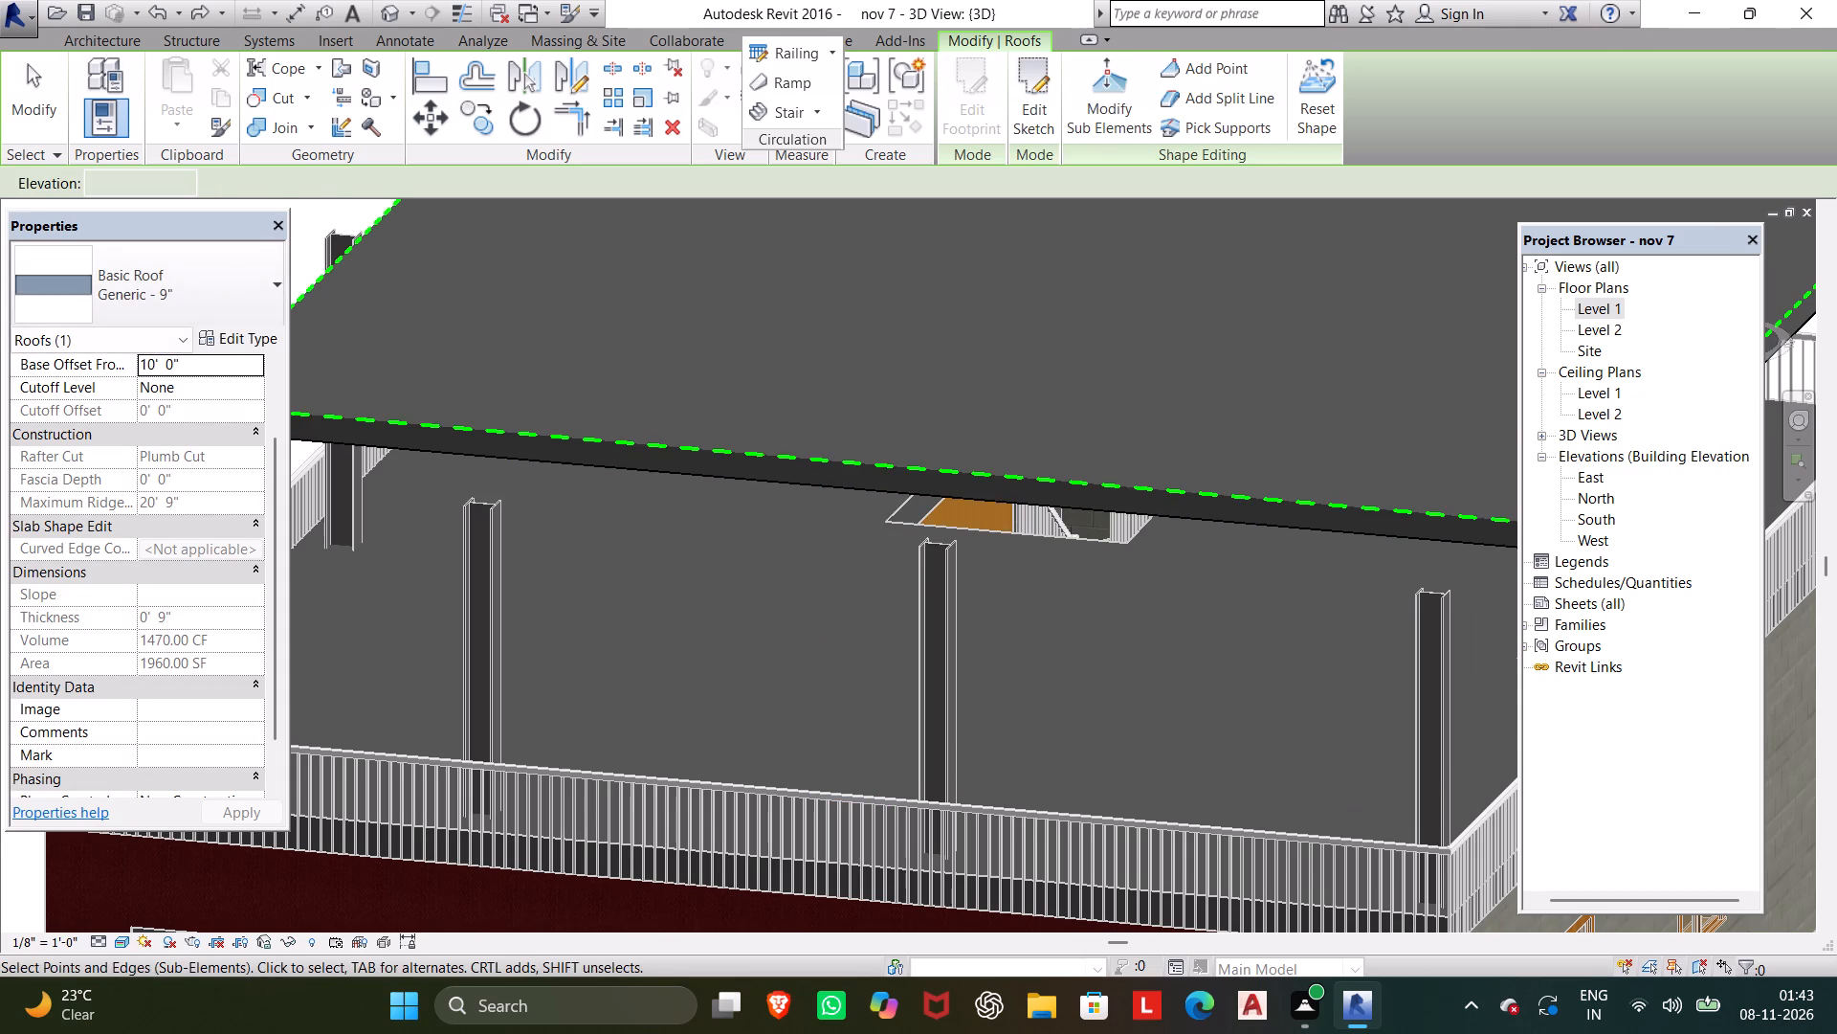
{"action": "scroll", "coordinate": [868, 511], "scroll_direction": "down", "scroll_amount": 1}
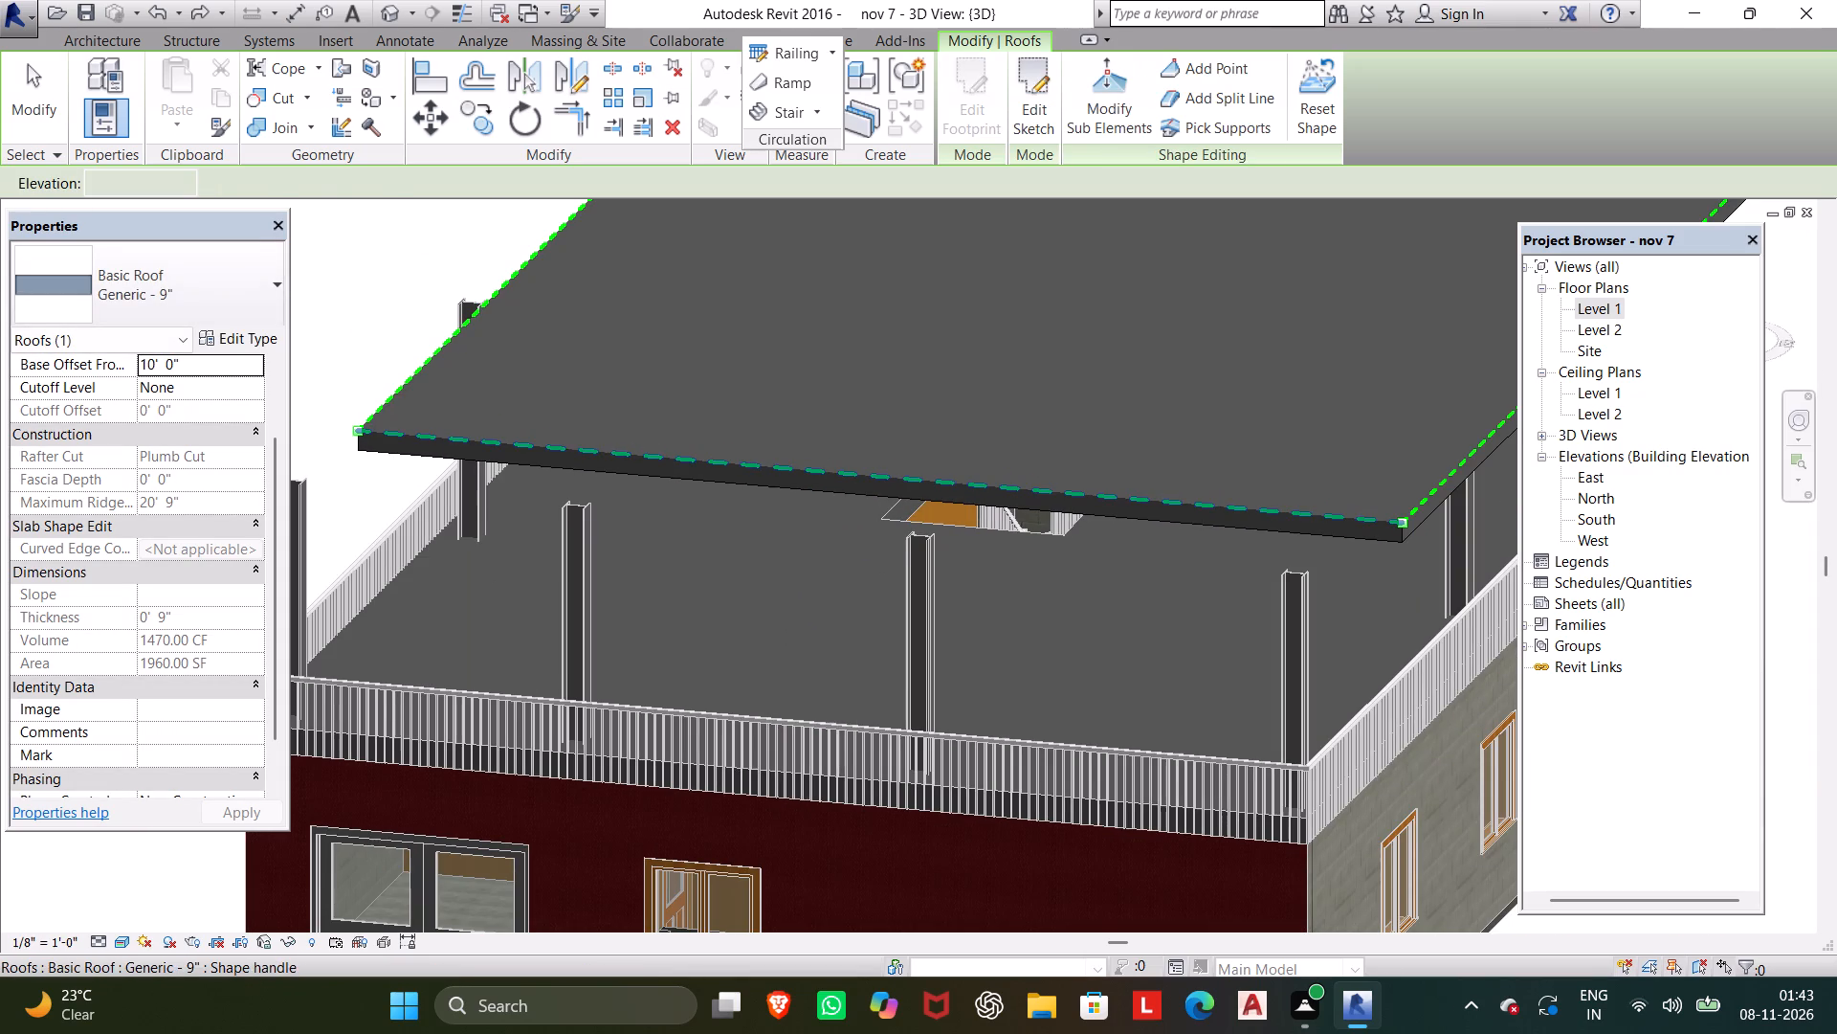
{"action": "left_click_drag", "start_coordinate": [1400, 523], "coordinate": [1291, 573]}
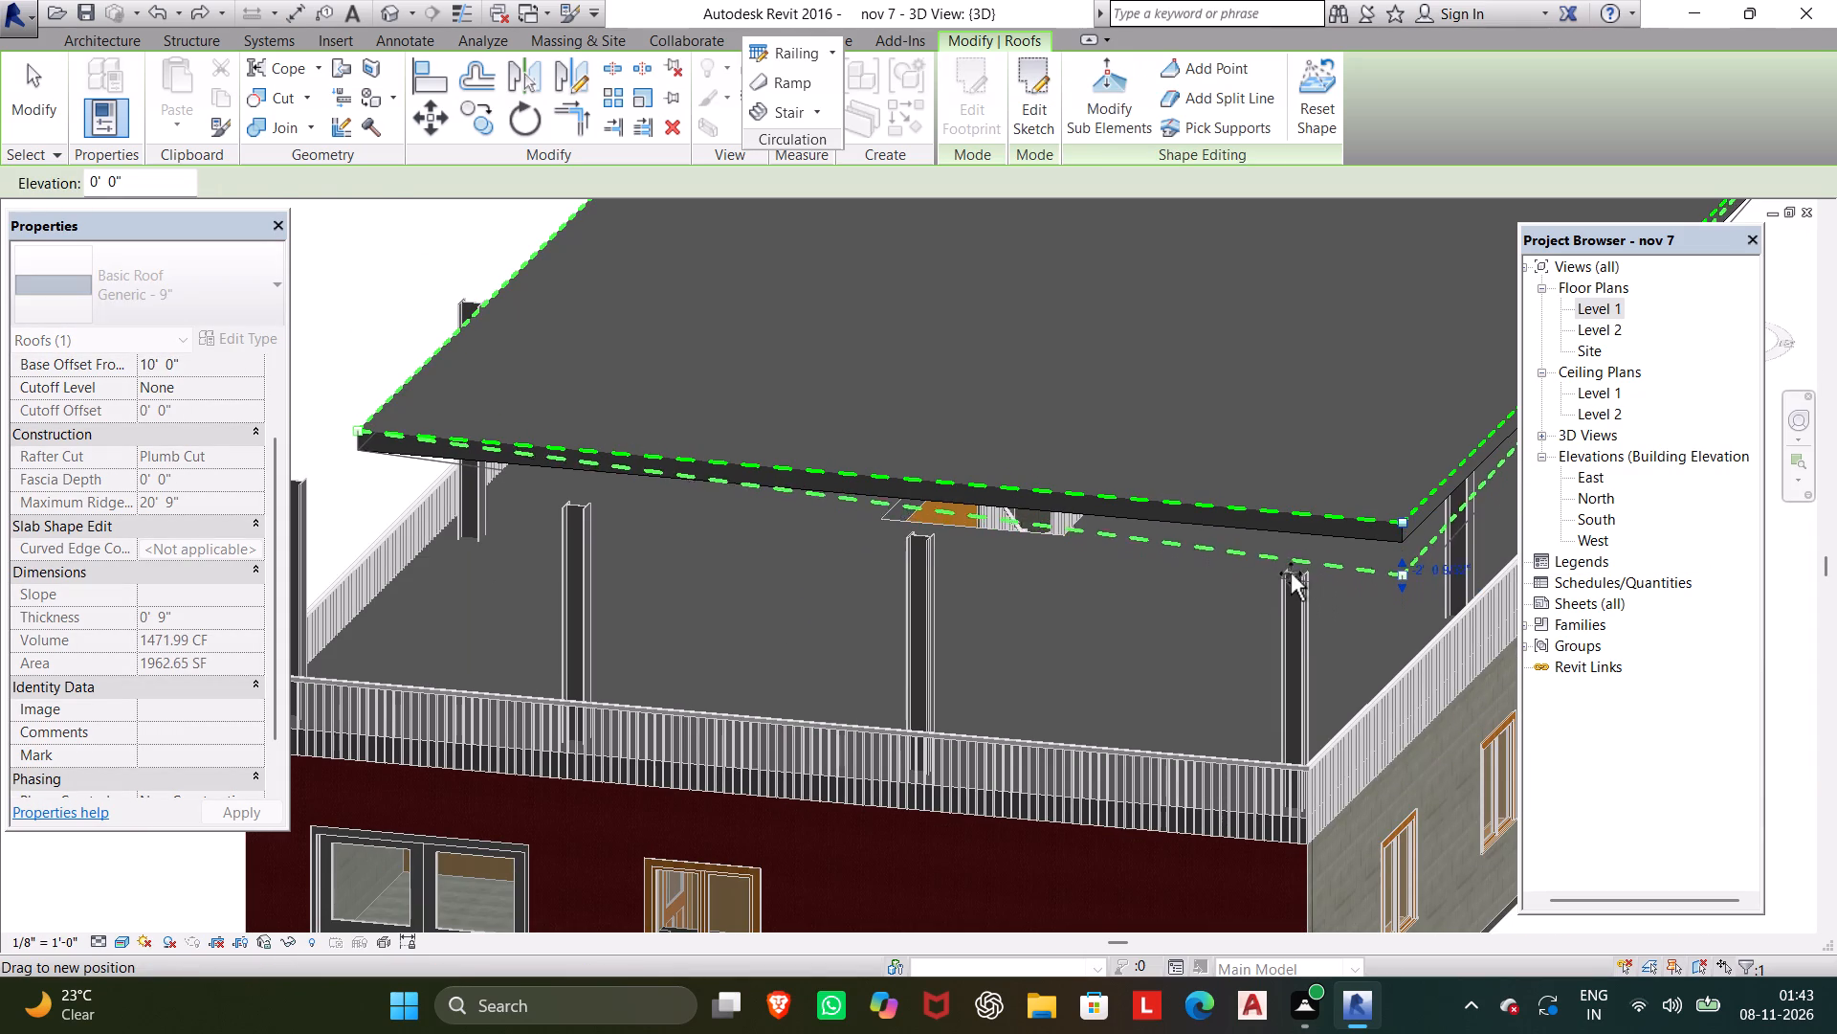
{"action": "left_click_drag", "start_coordinate": [1291, 573], "coordinate": [1321, 524]}
{"action": "scroll", "coordinate": [1646, 555], "scroll_direction": "up", "scroll_amount": 4}
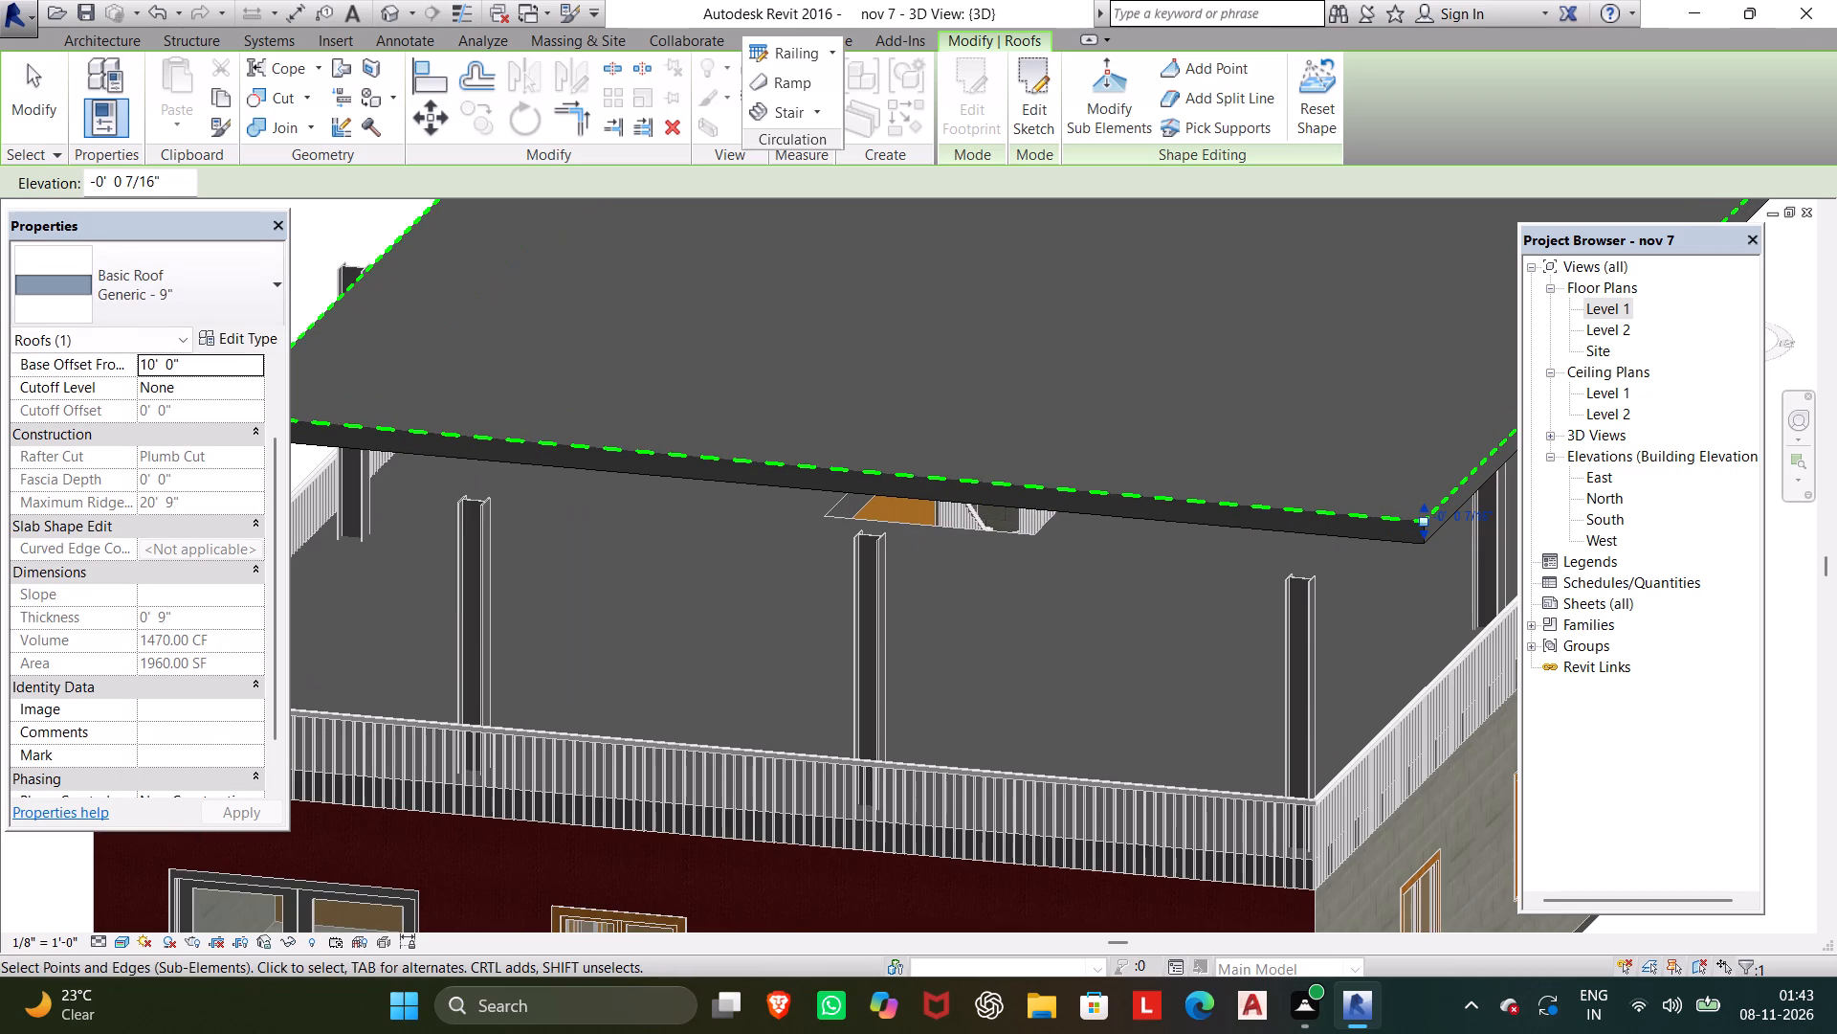
{"action": "scroll", "coordinate": [1306, 536], "scroll_direction": "up", "scroll_amount": 4}
{"action": "middle_click_drag", "start_coordinate": [1312, 534], "coordinate": [899, 584]}
{"action": "scroll", "coordinate": [1132, 581], "scroll_direction": "up", "scroll_amount": 5}
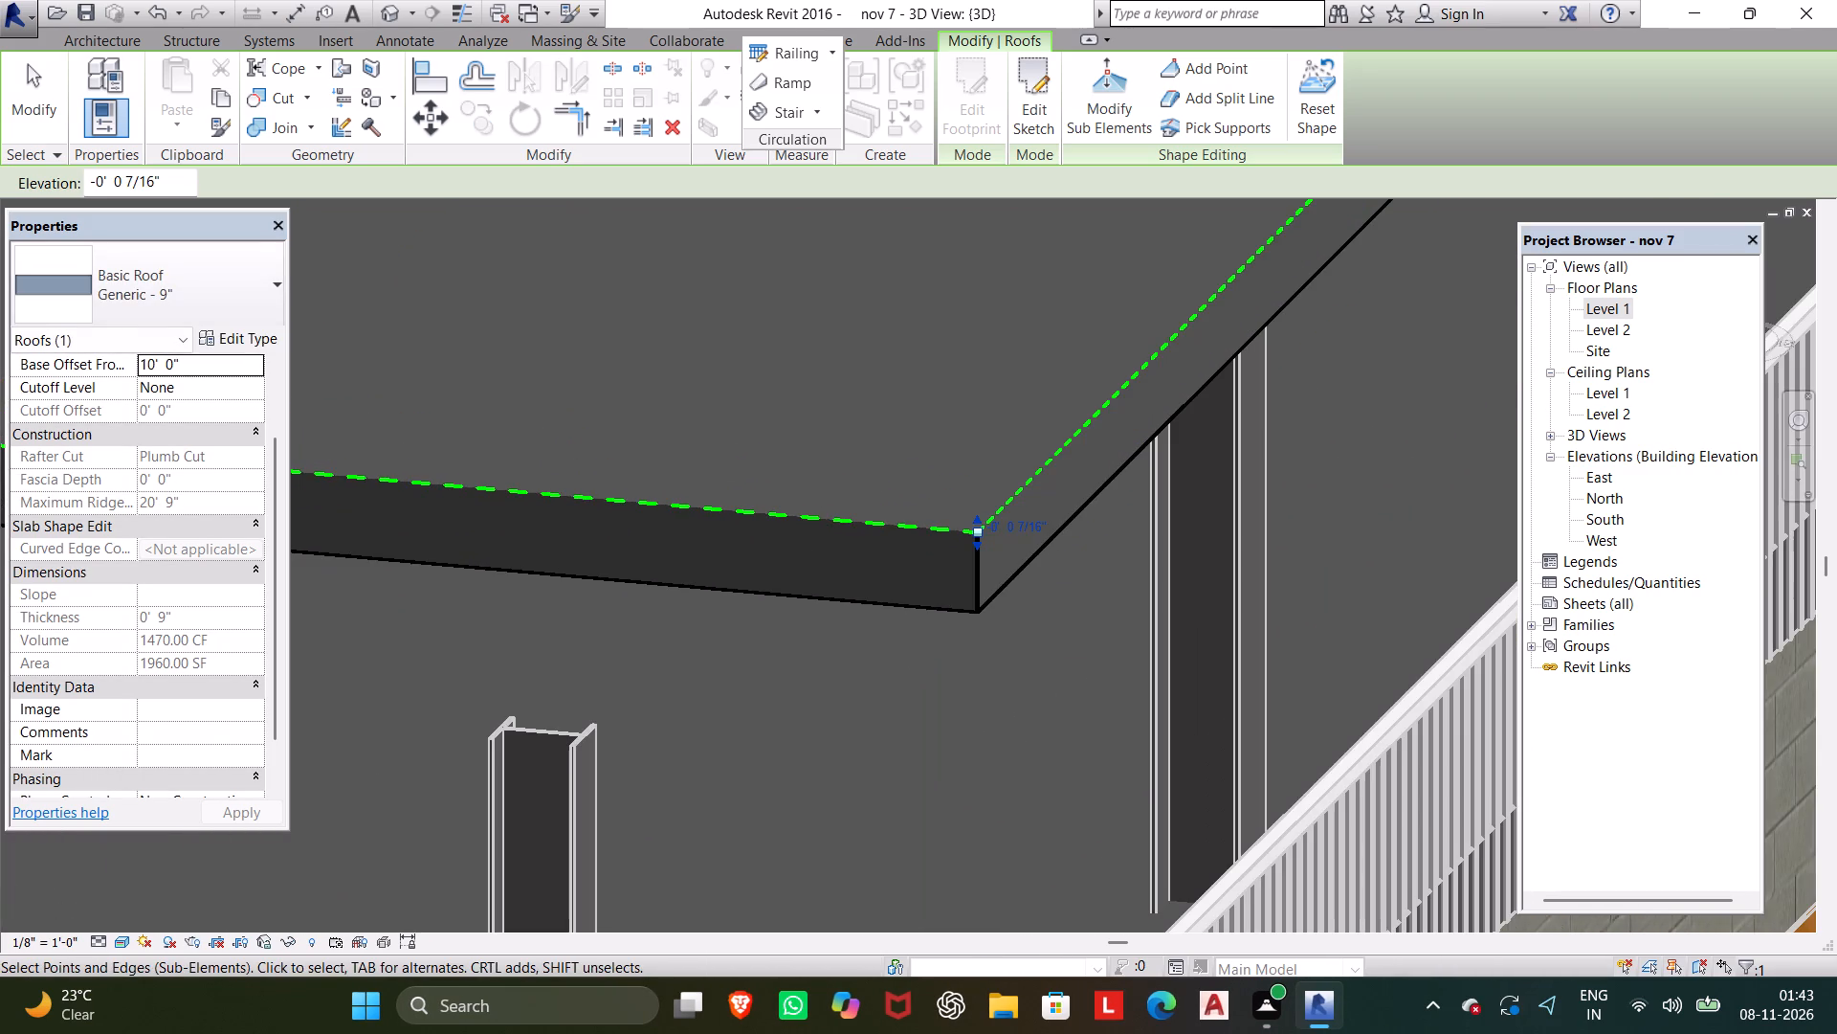
{"action": "scroll", "coordinate": [1140, 589], "scroll_direction": "up", "scroll_amount": 9}
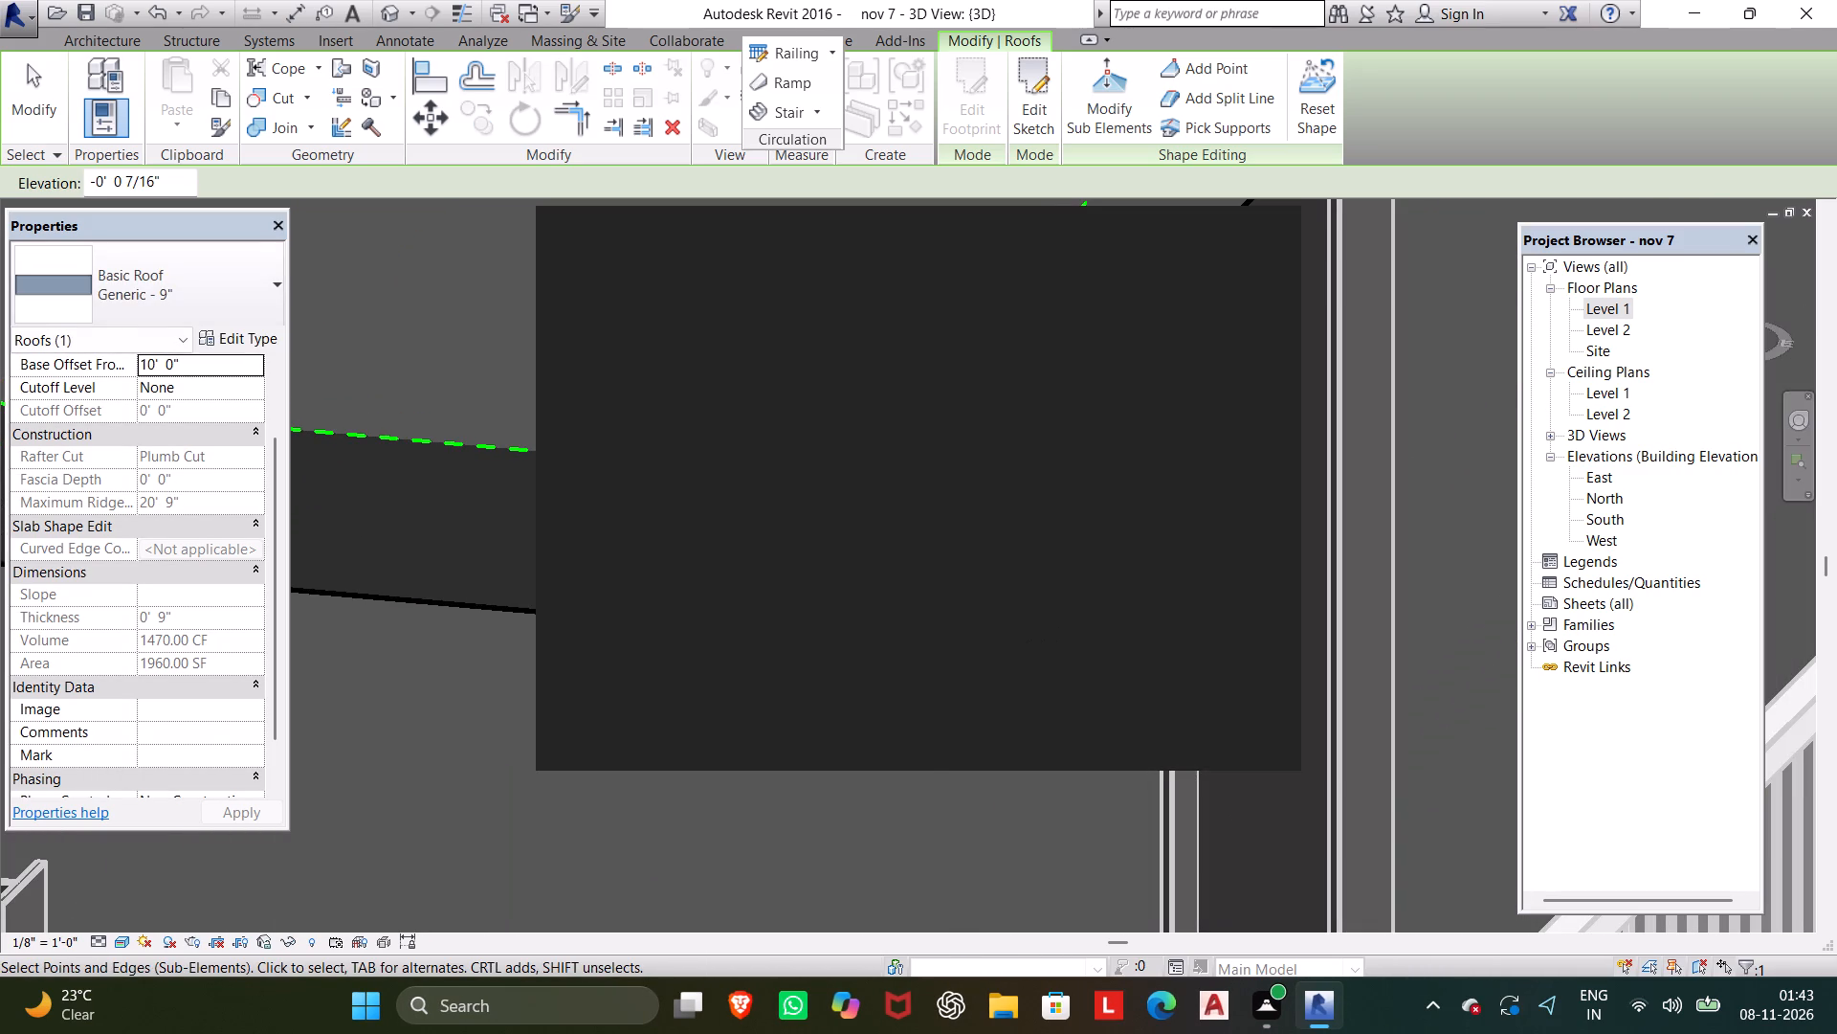
{"action": "scroll", "coordinate": [471, 690], "scroll_direction": "down", "scroll_amount": 6}
{"action": "left_click", "coordinate": [474, 645]}
{"action": "scroll", "coordinate": [474, 645], "scroll_direction": "down", "scroll_amount": 5}
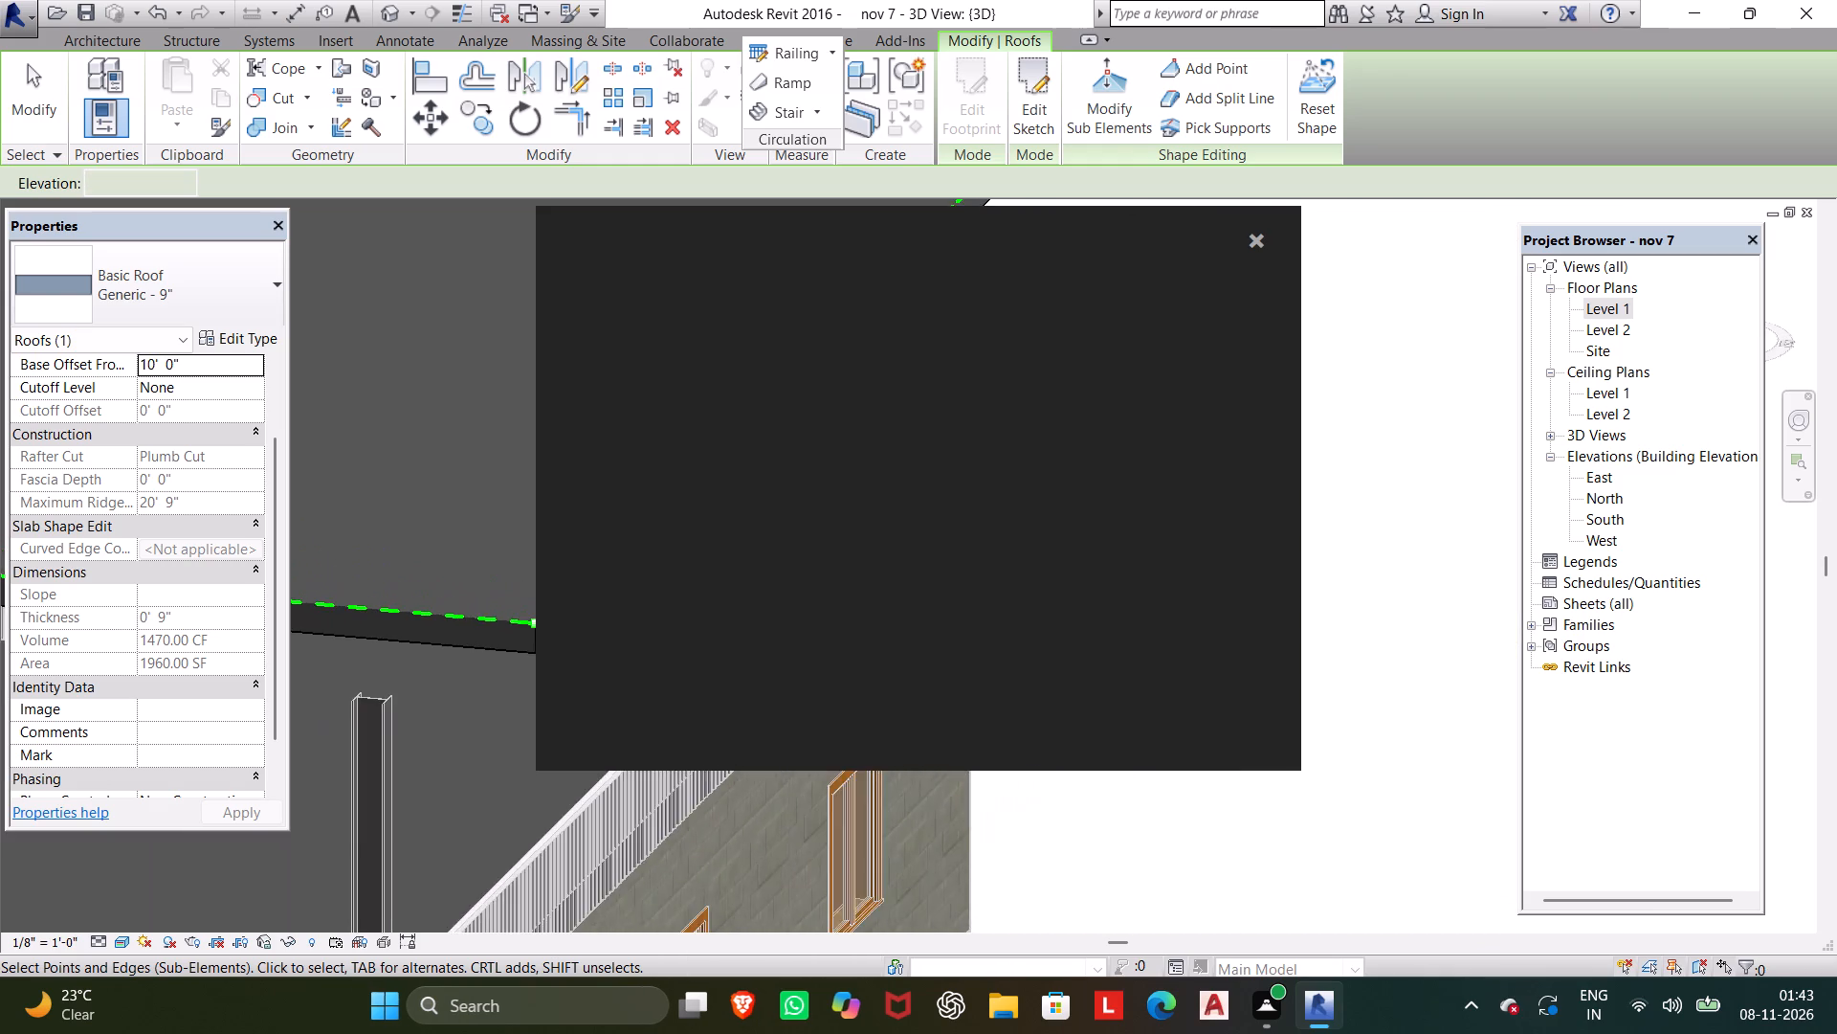
{"action": "scroll", "coordinate": [474, 645], "scroll_direction": "down", "scroll_amount": 3}
{"action": "left_click", "coordinate": [1247, 233]}
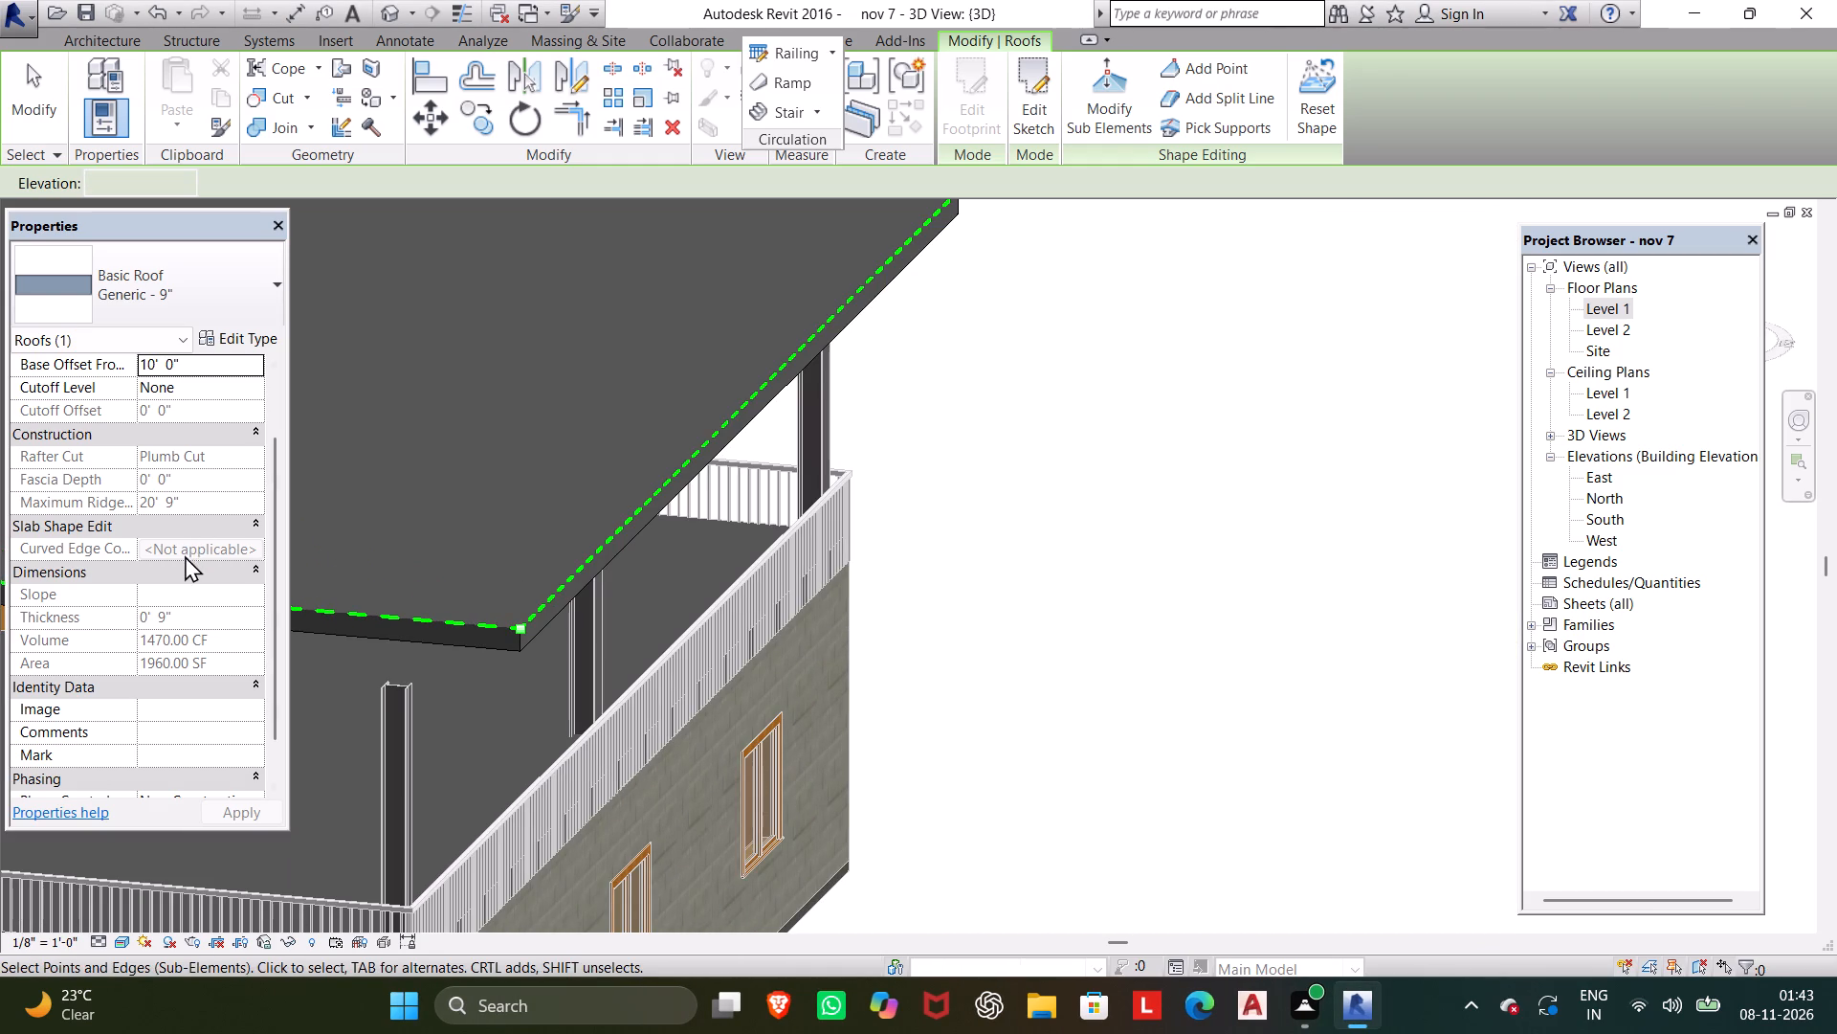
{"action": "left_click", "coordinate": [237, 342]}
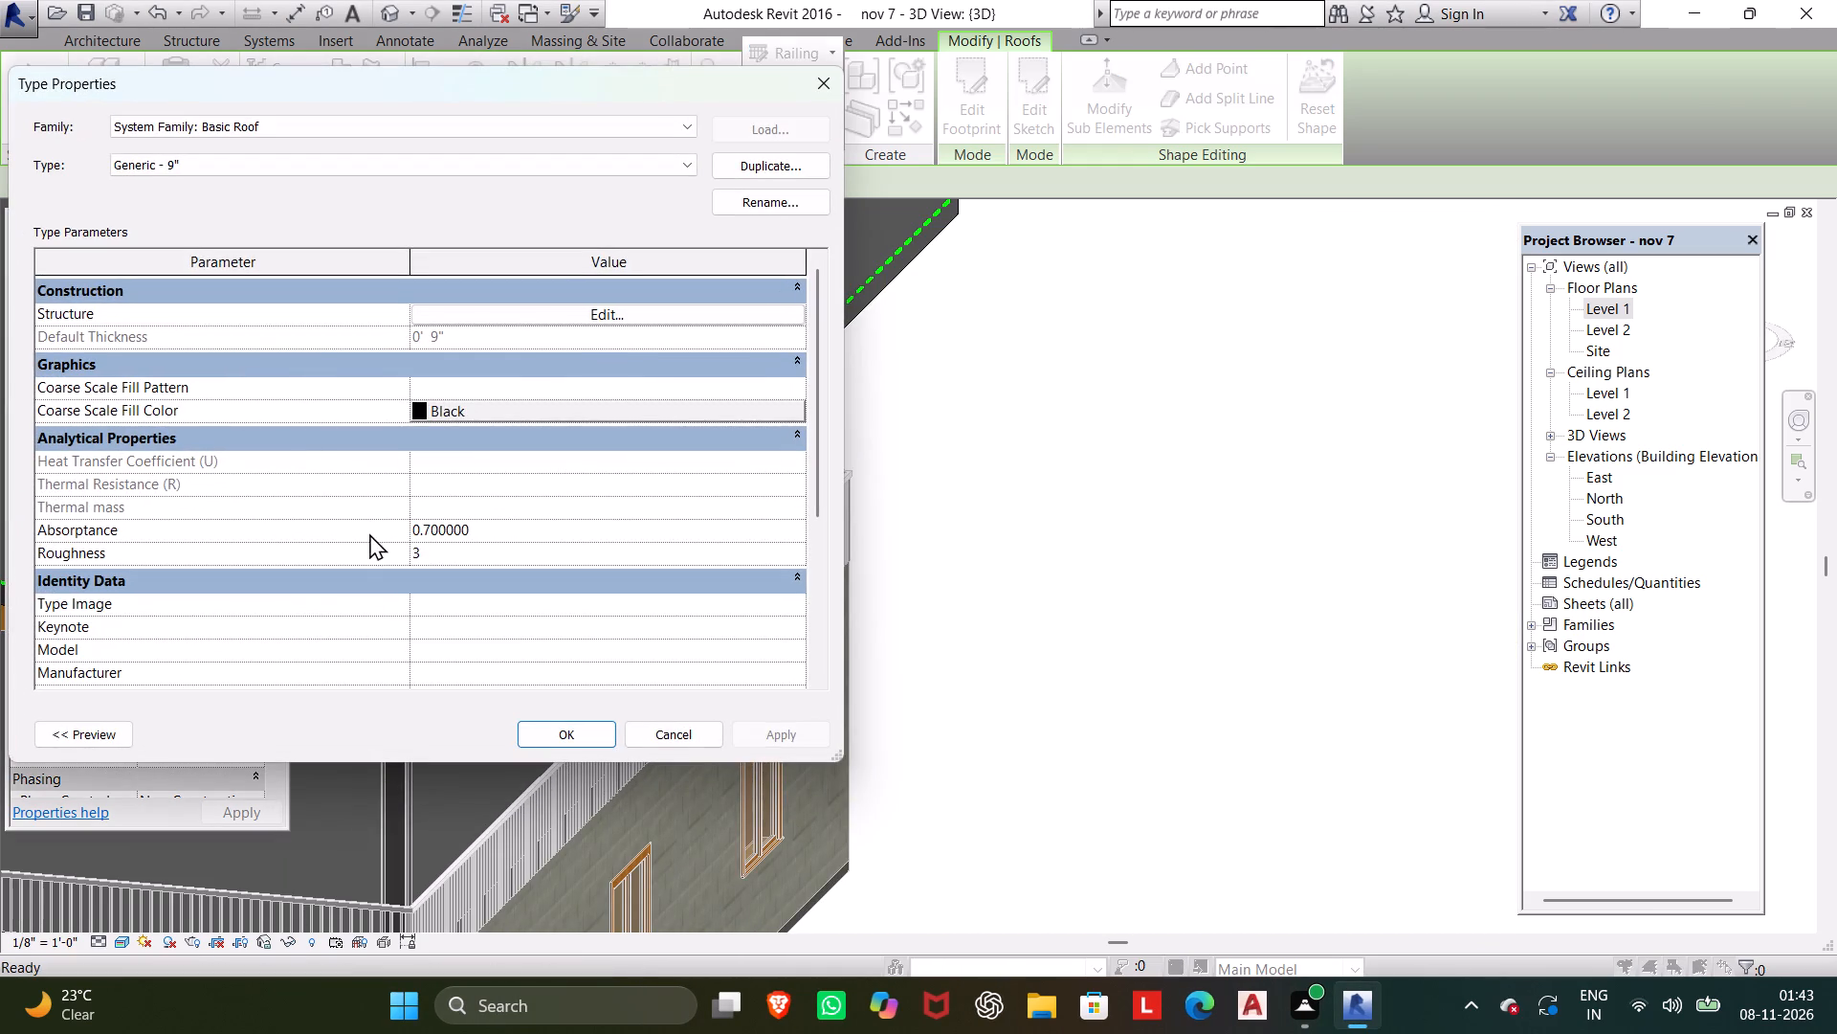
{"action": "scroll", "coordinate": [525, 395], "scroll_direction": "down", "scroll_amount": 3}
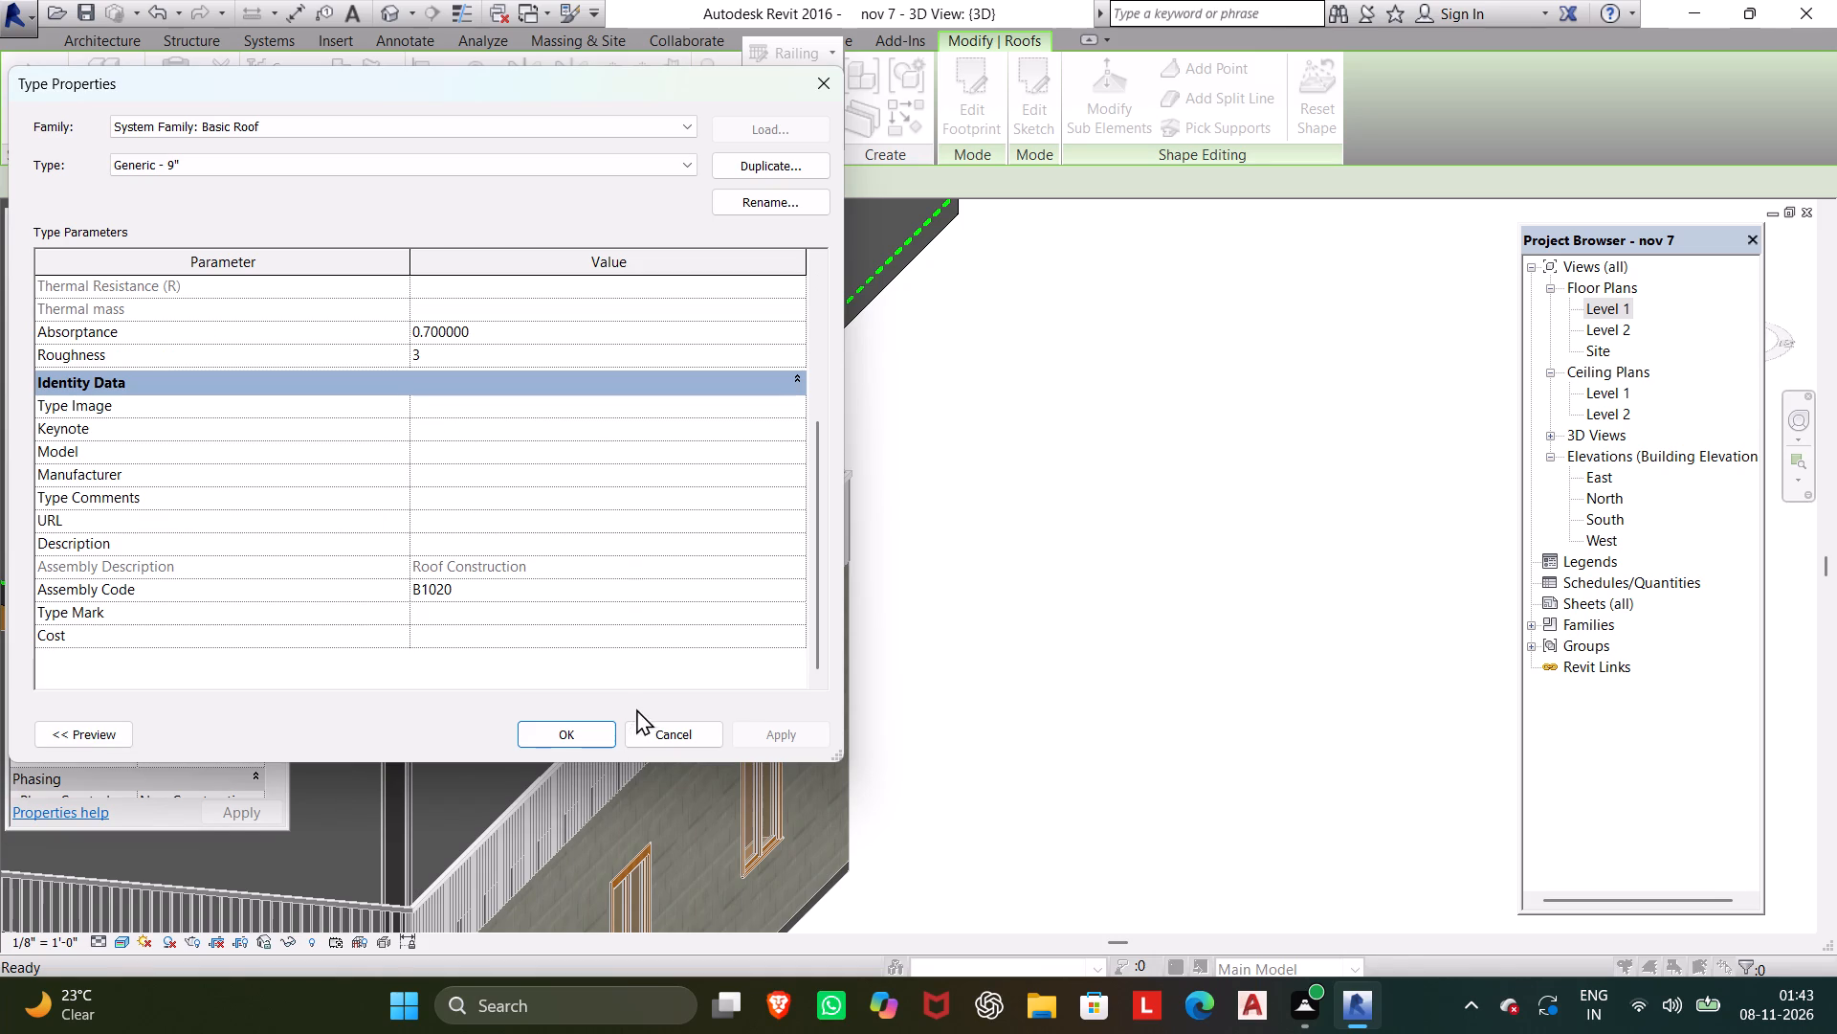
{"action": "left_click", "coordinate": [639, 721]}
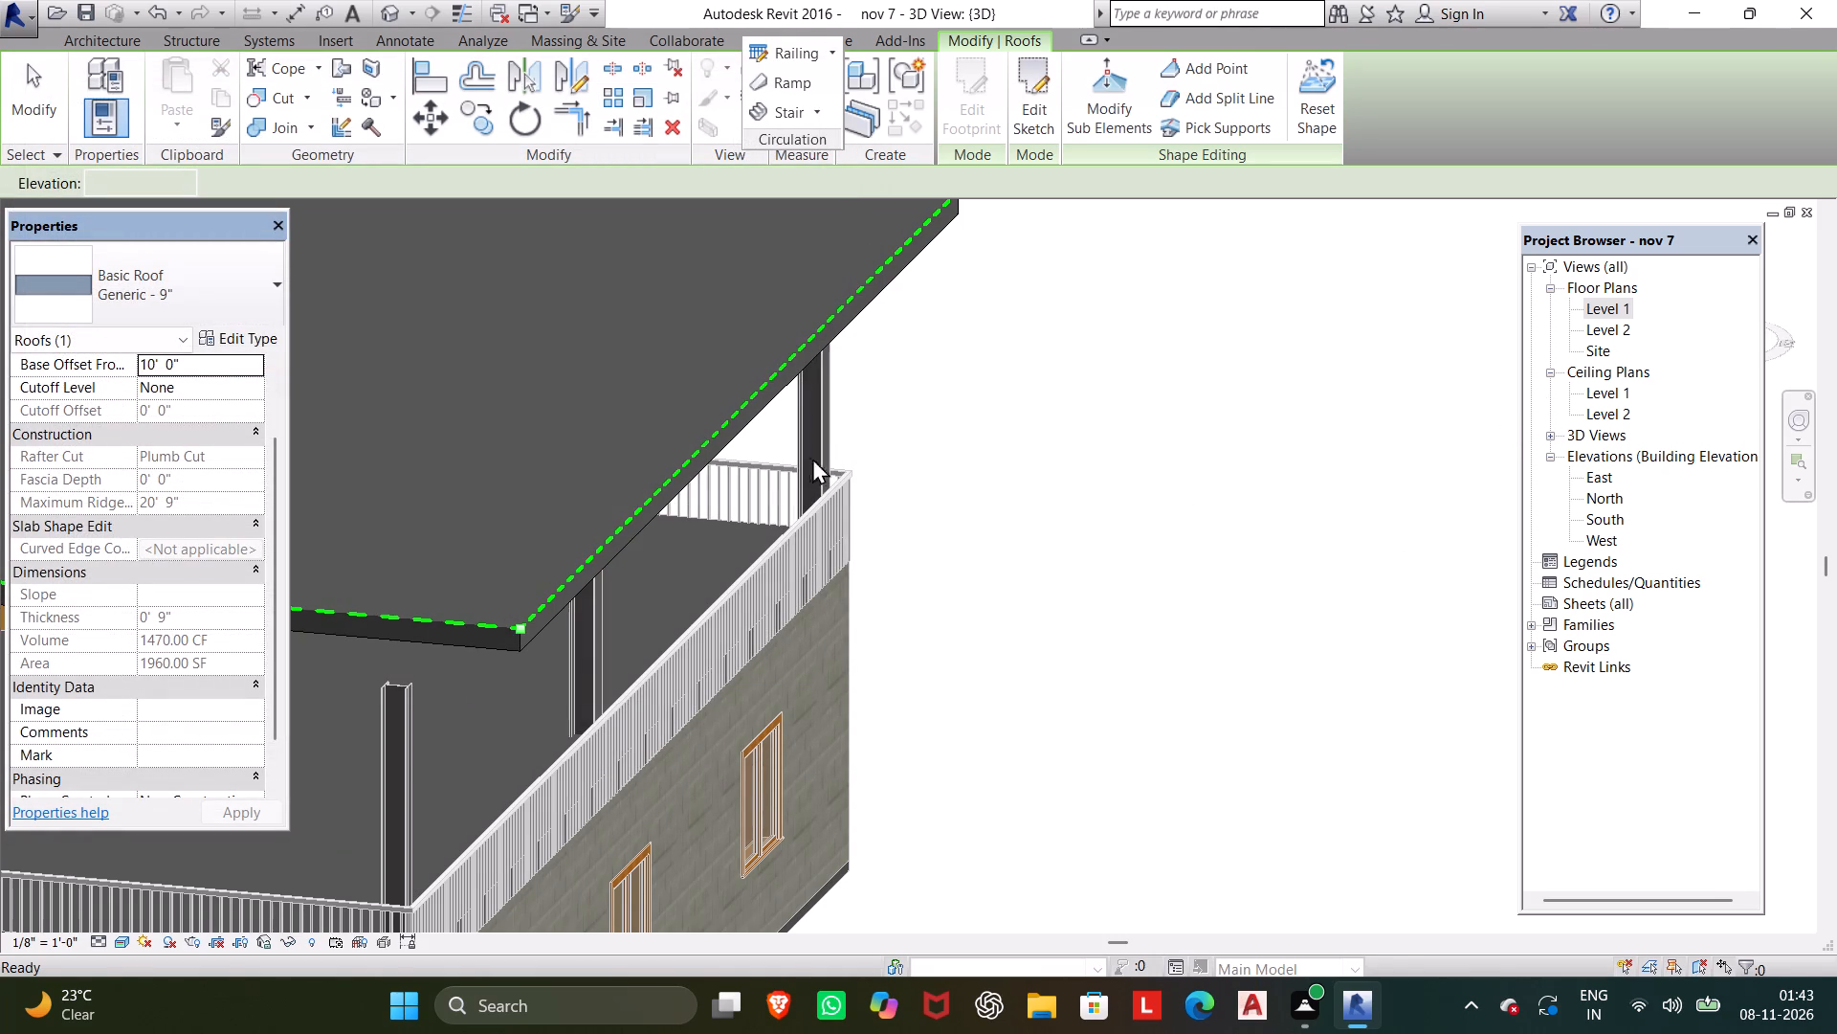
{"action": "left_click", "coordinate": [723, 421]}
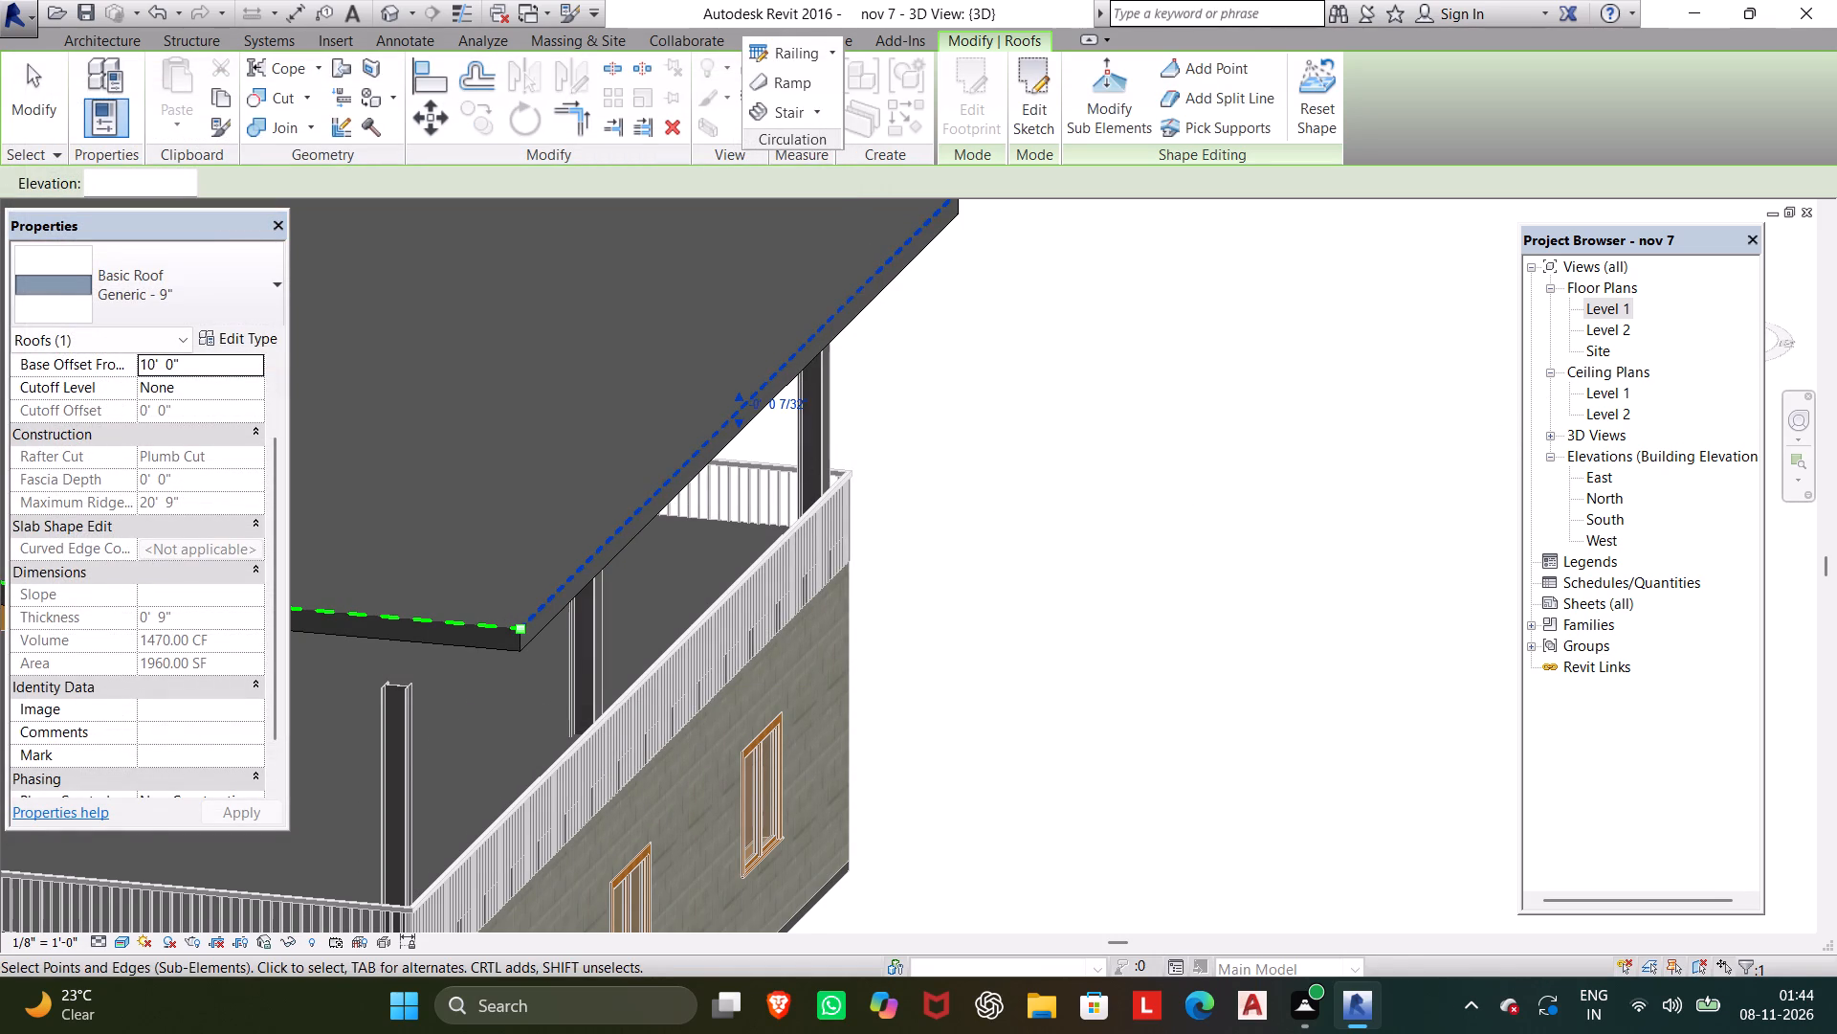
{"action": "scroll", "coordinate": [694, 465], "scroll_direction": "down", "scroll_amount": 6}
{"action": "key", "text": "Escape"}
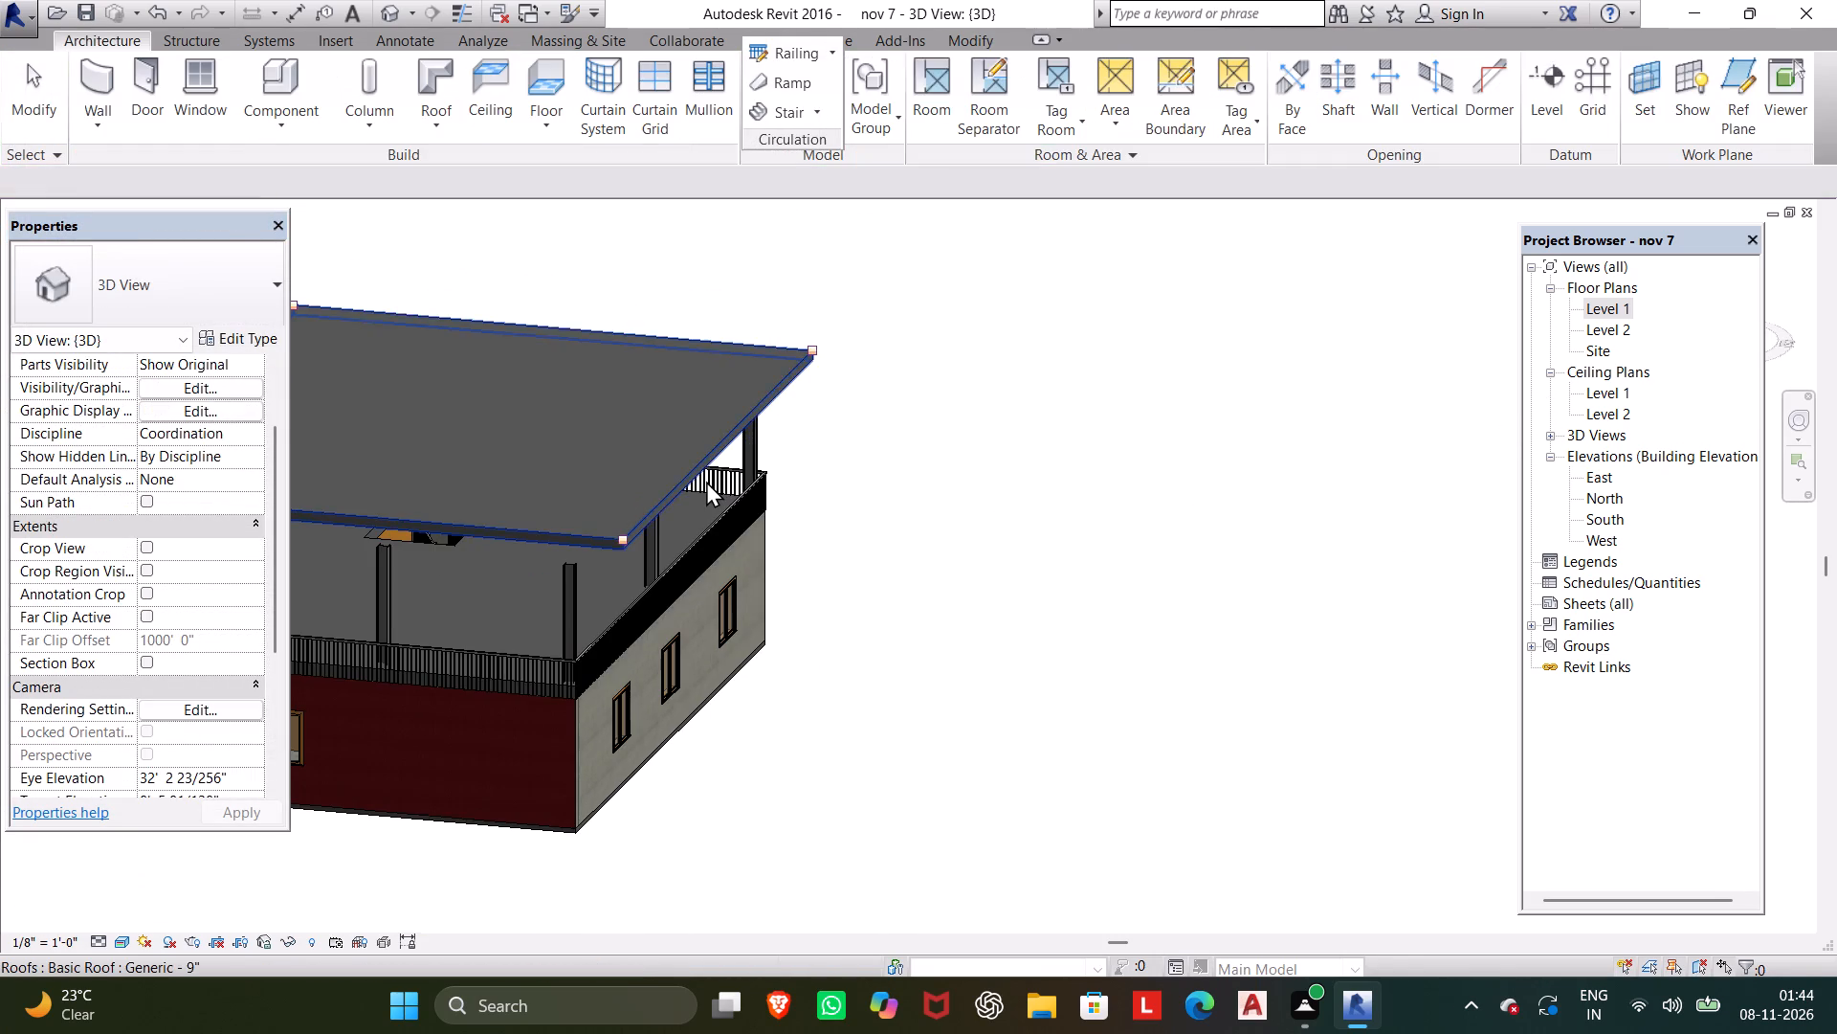
Delete the misaligned Generic - 9" roof above the perimeter columns.
{"action": "left_click", "coordinate": [651, 509]}
{"action": "key", "text": "Delete"}
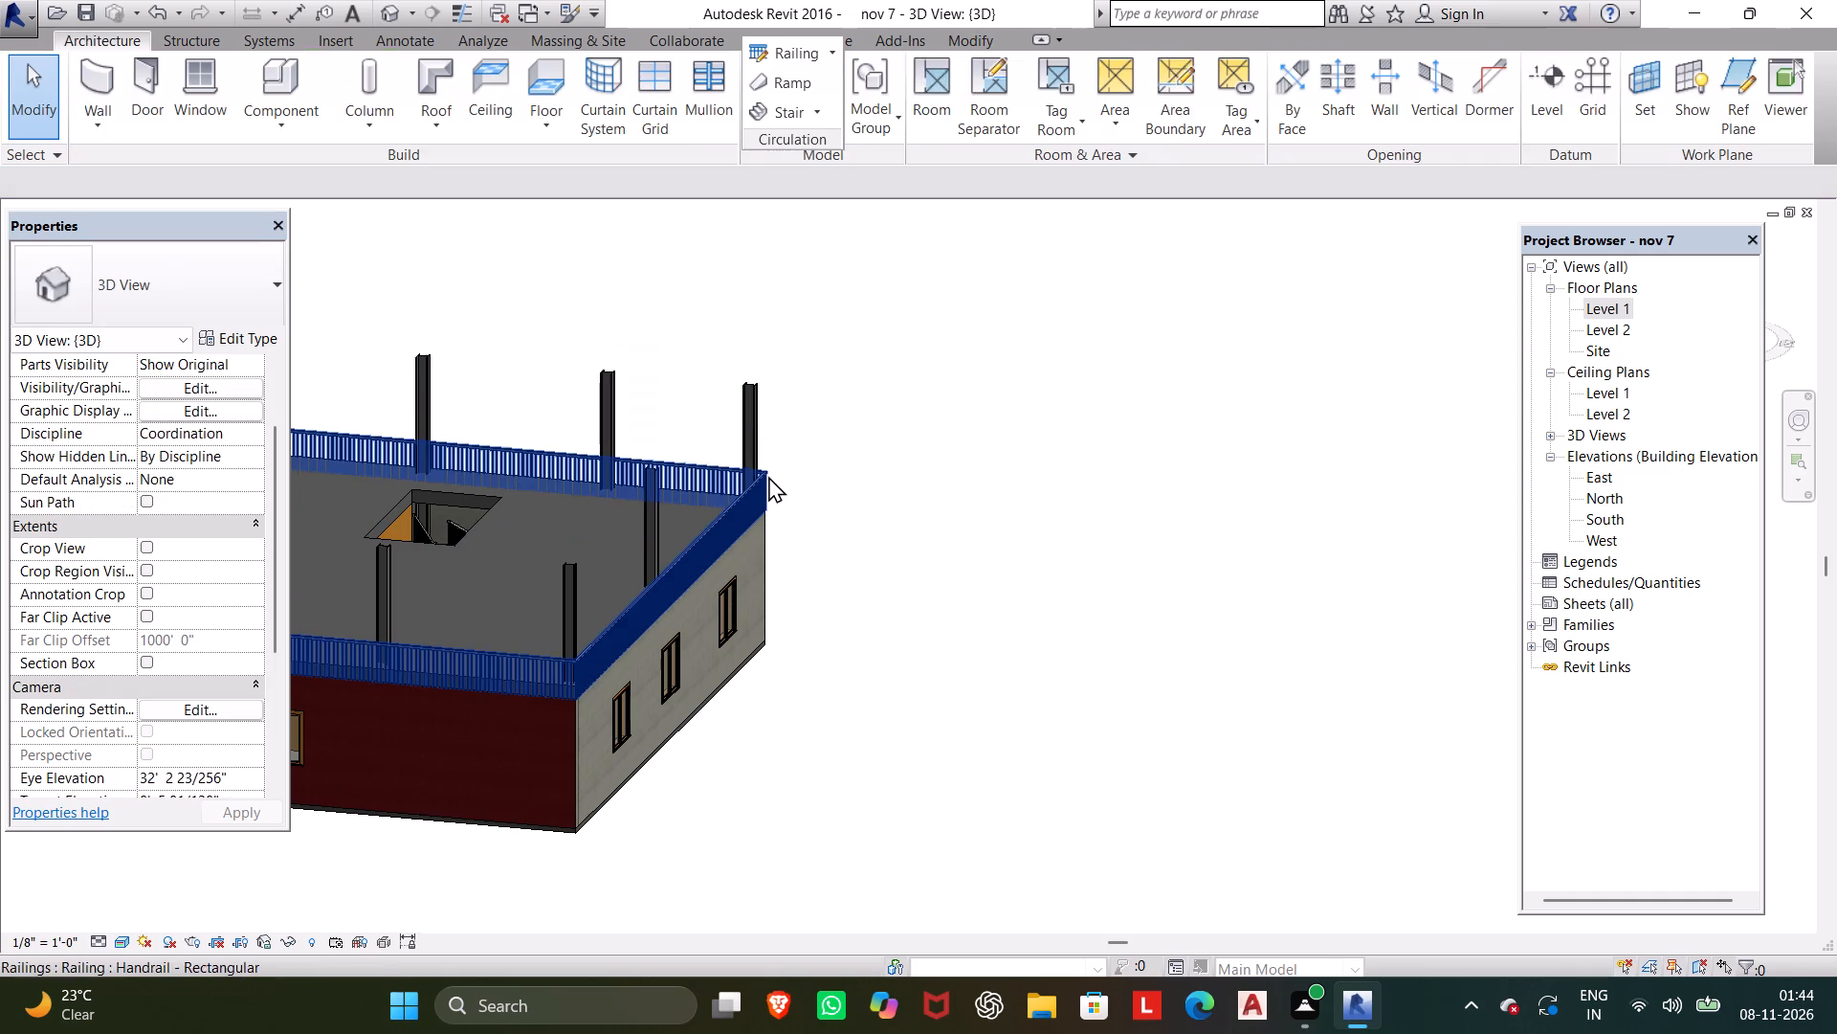
From the Level 1 plan, create a Generic - 9" footprint roof with Base Offset 10', using a rectangle between opposite outer wall corners.
{"action": "double_click", "coordinate": [1609, 302]}
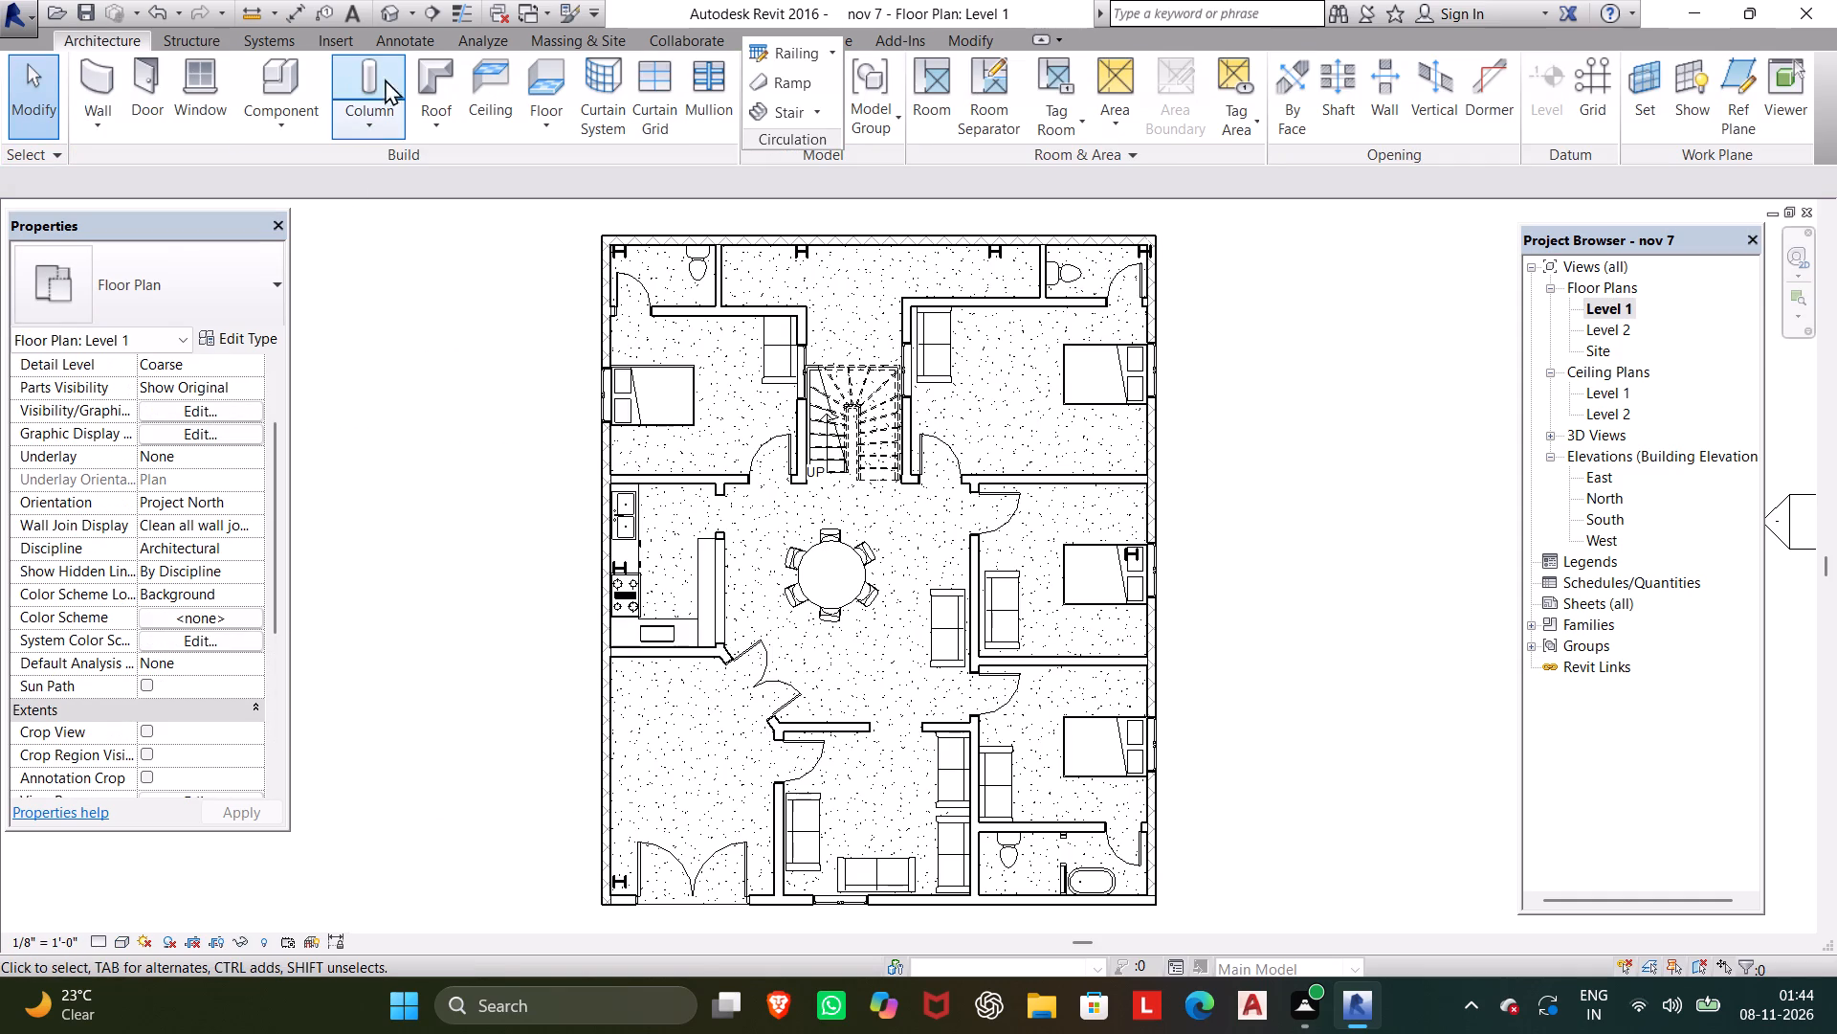
{"action": "left_click", "coordinate": [430, 72]}
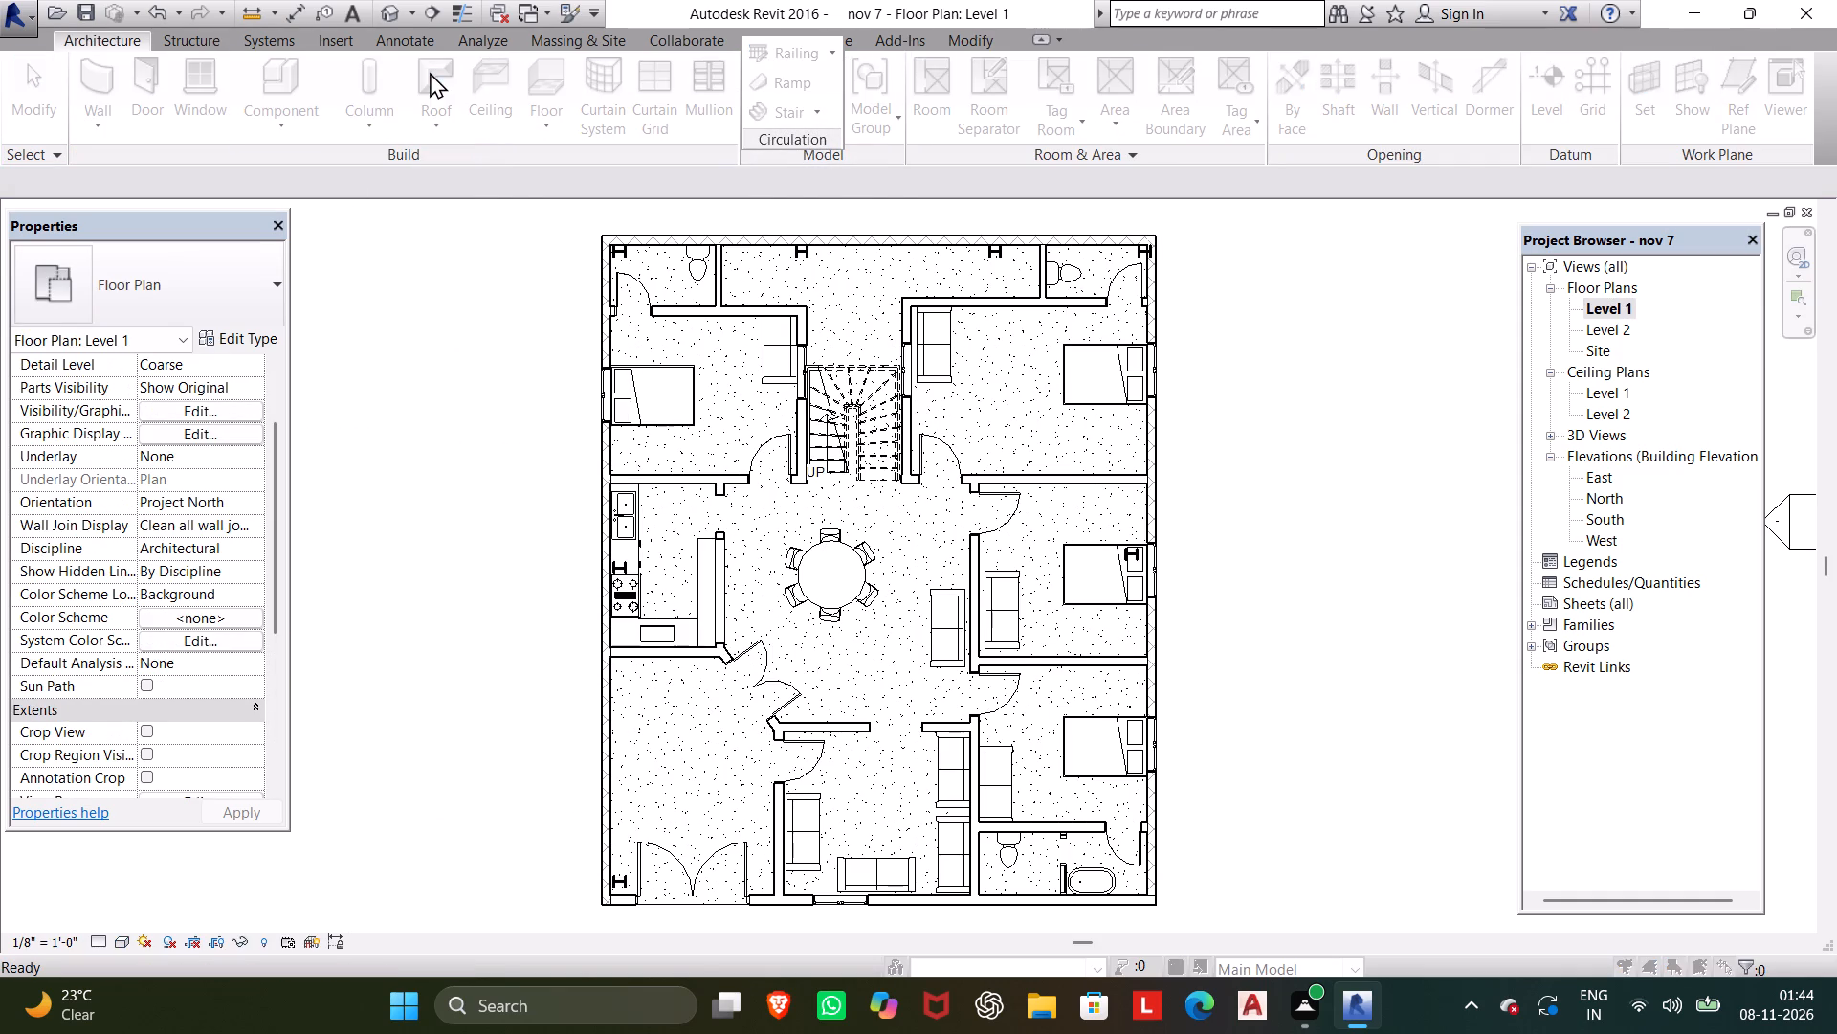
{"action": "left_click", "coordinate": [920, 551]}
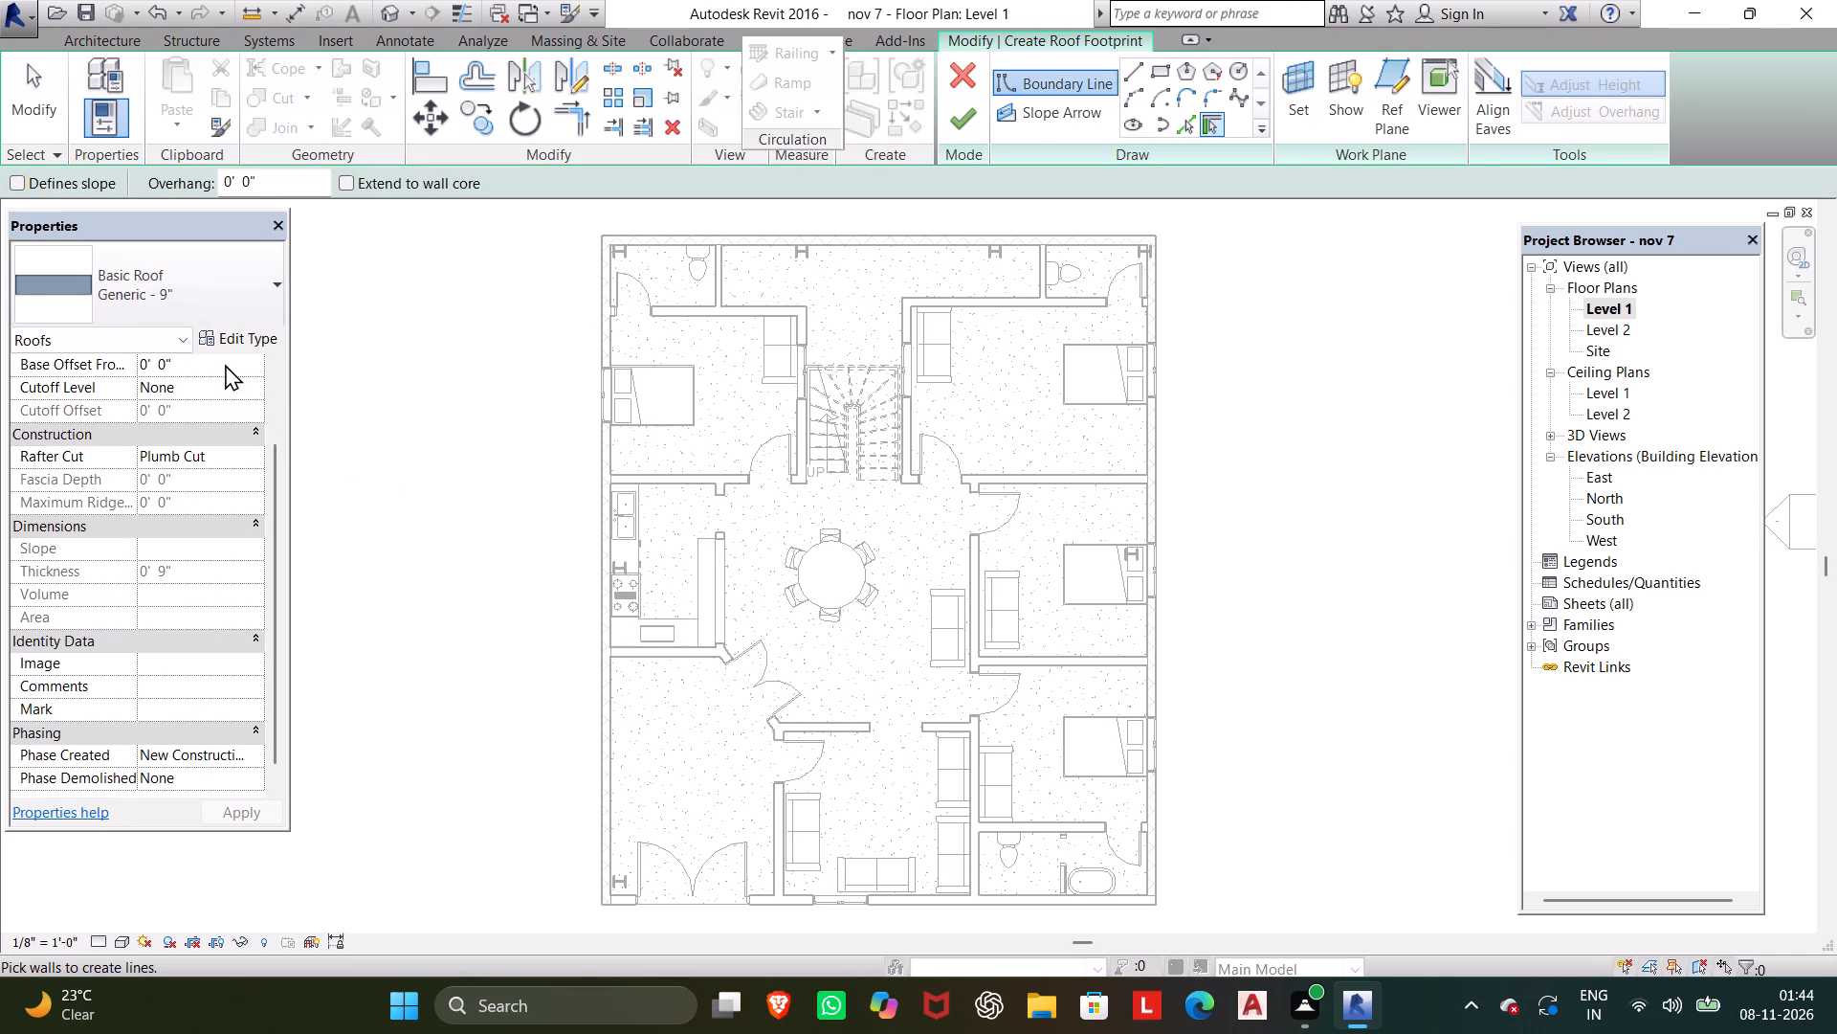
{"action": "left_click", "coordinate": [225, 362]}
{"action": "type", "text": "10'"}
{"action": "key", "text": "Return"}
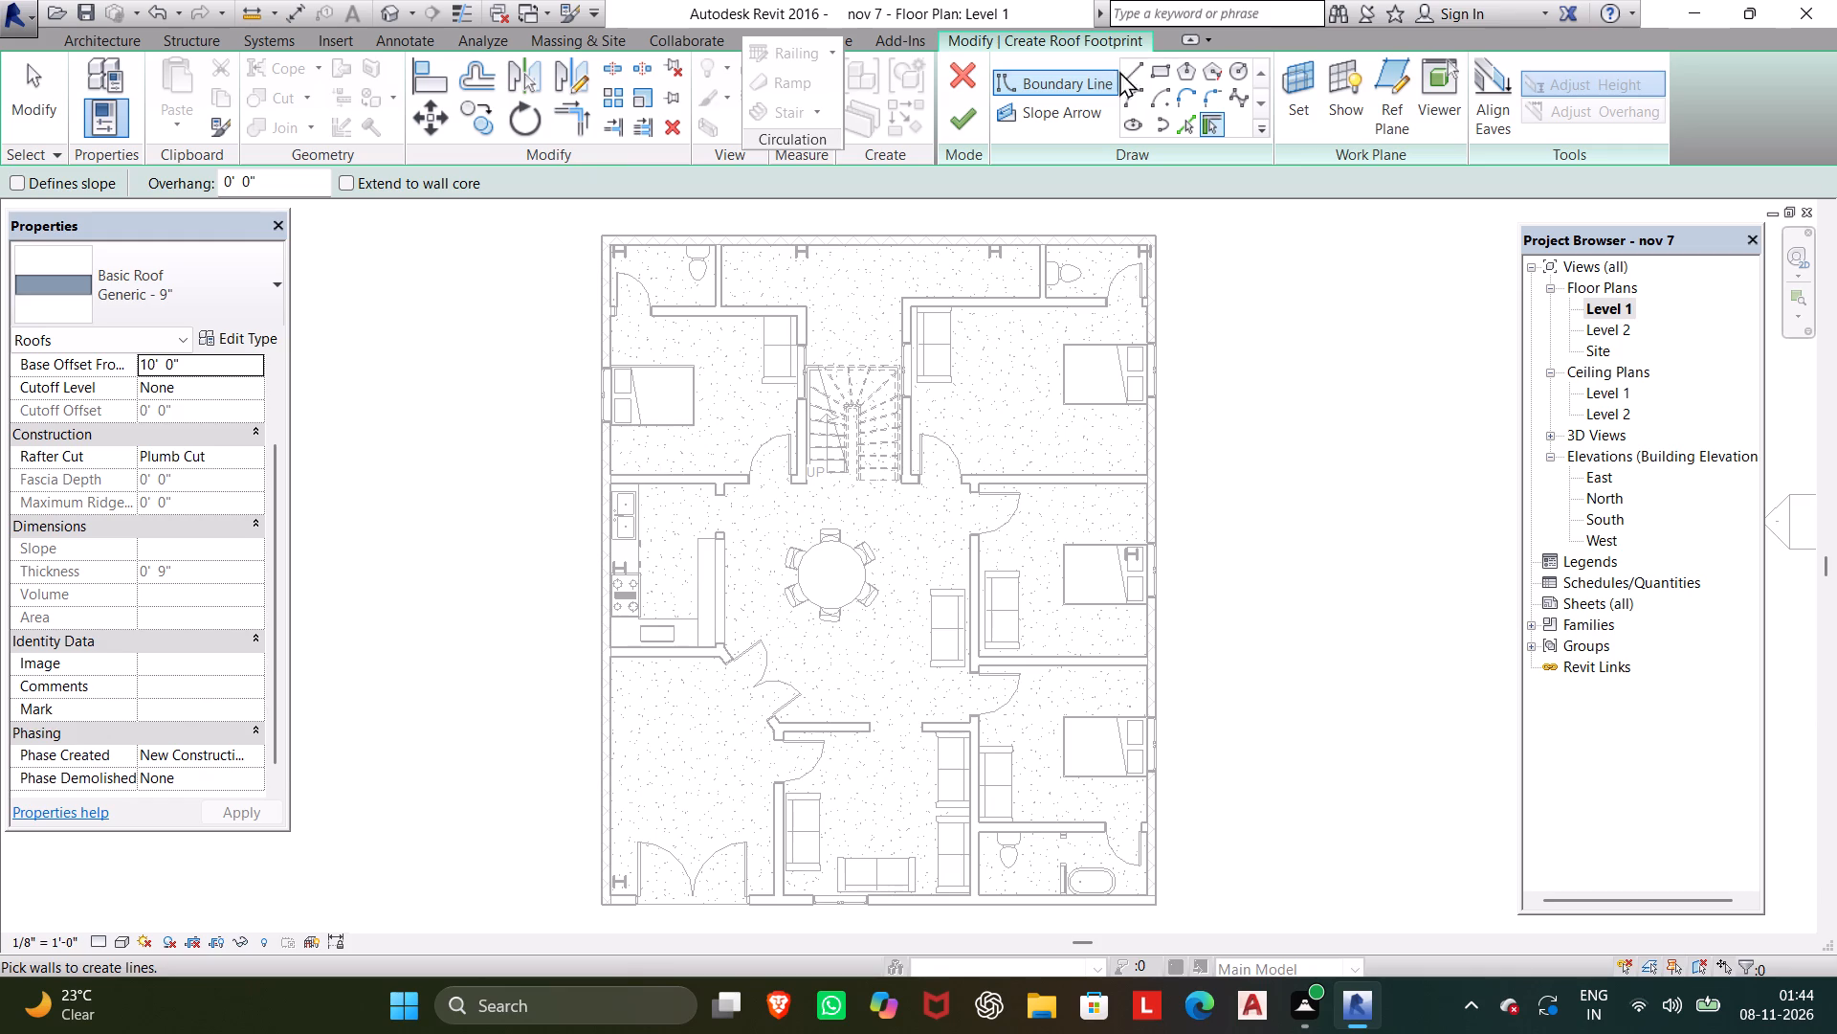
{"action": "left_click", "coordinate": [1160, 73]}
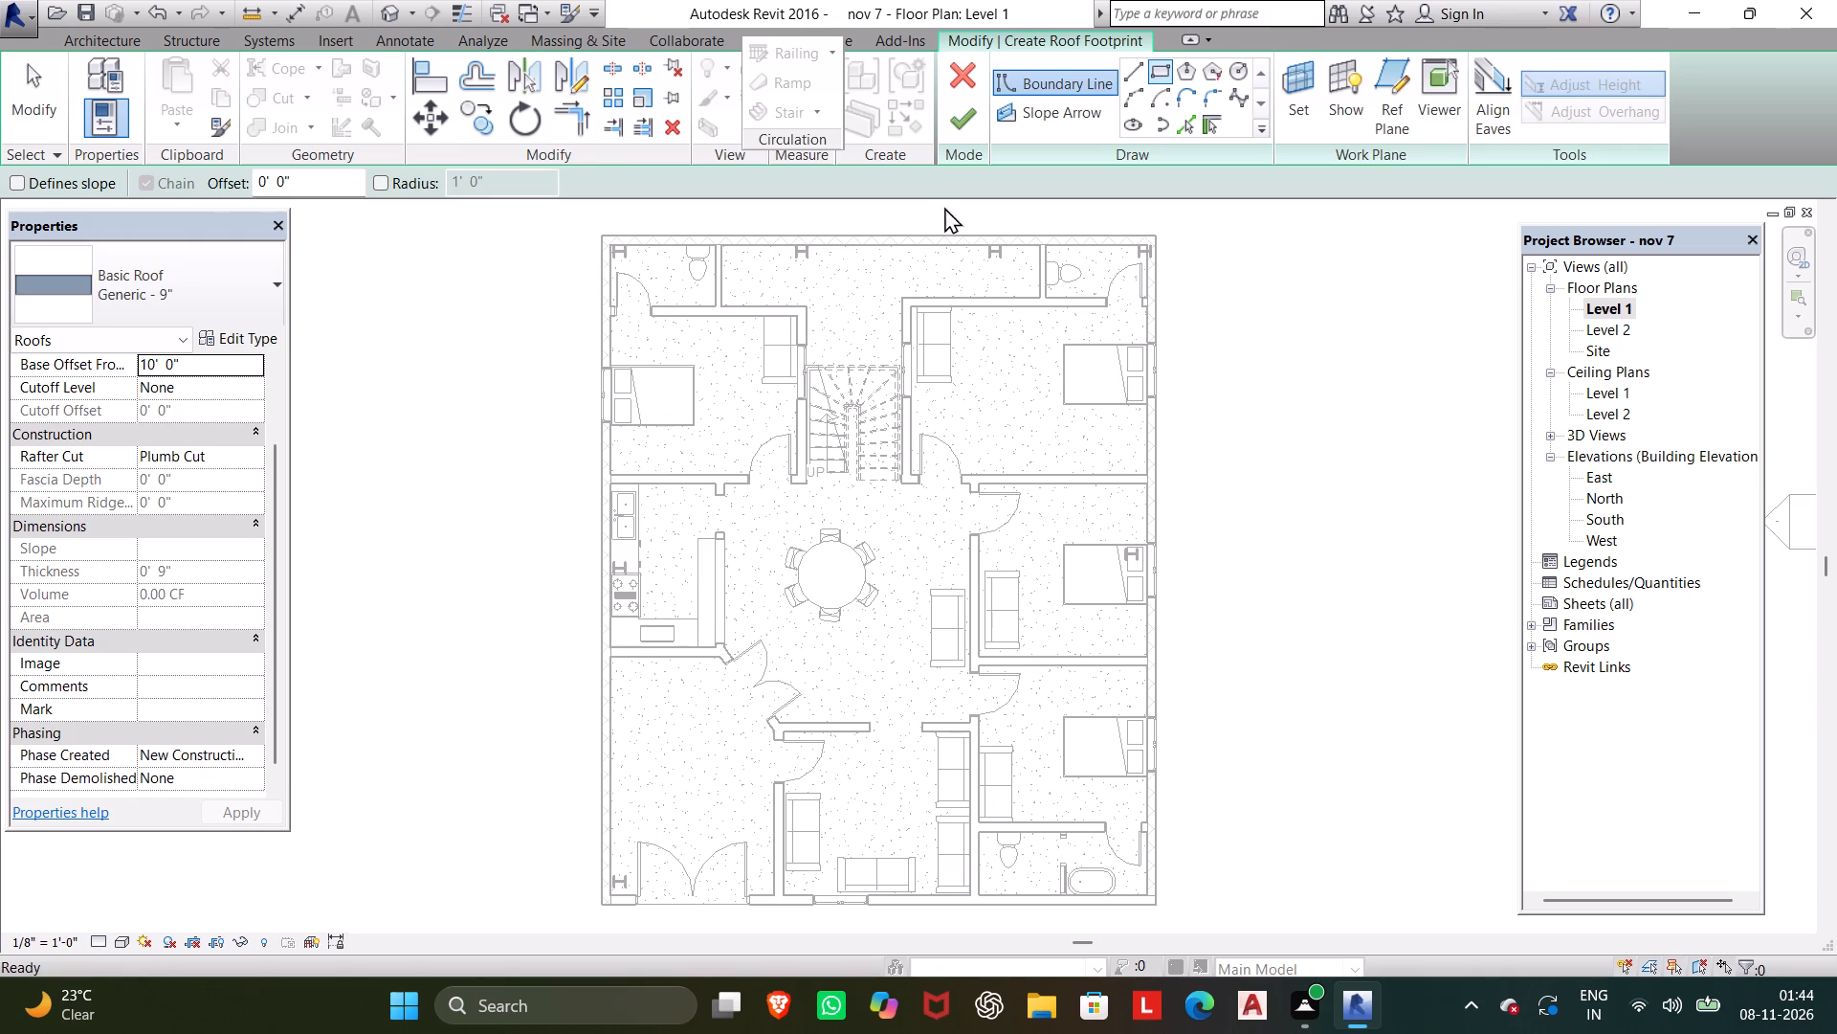
{"action": "scroll", "coordinate": [620, 250], "scroll_direction": "up", "scroll_amount": 4}
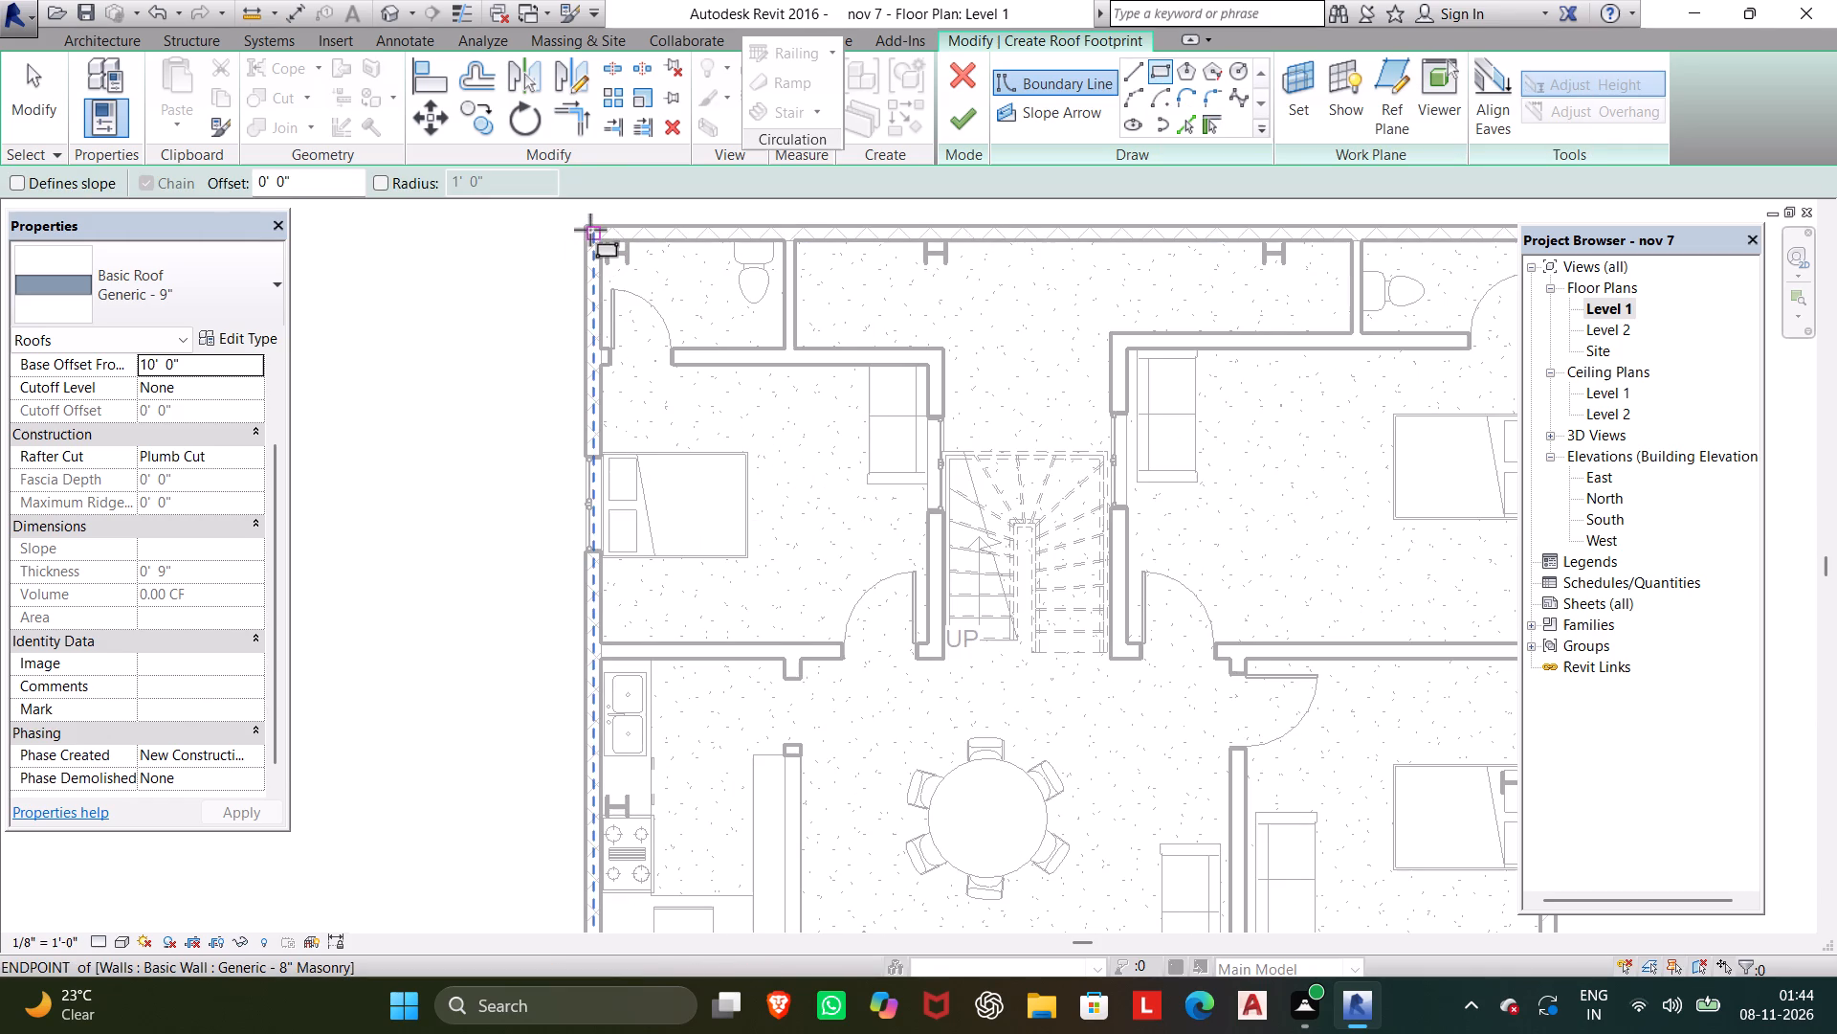
{"action": "left_click", "coordinate": [586, 228]}
{"action": "scroll", "coordinate": [748, 473], "scroll_direction": "down", "scroll_amount": 1}
{"action": "middle_click_drag", "start_coordinate": [748, 473], "coordinate": [675, 422]}
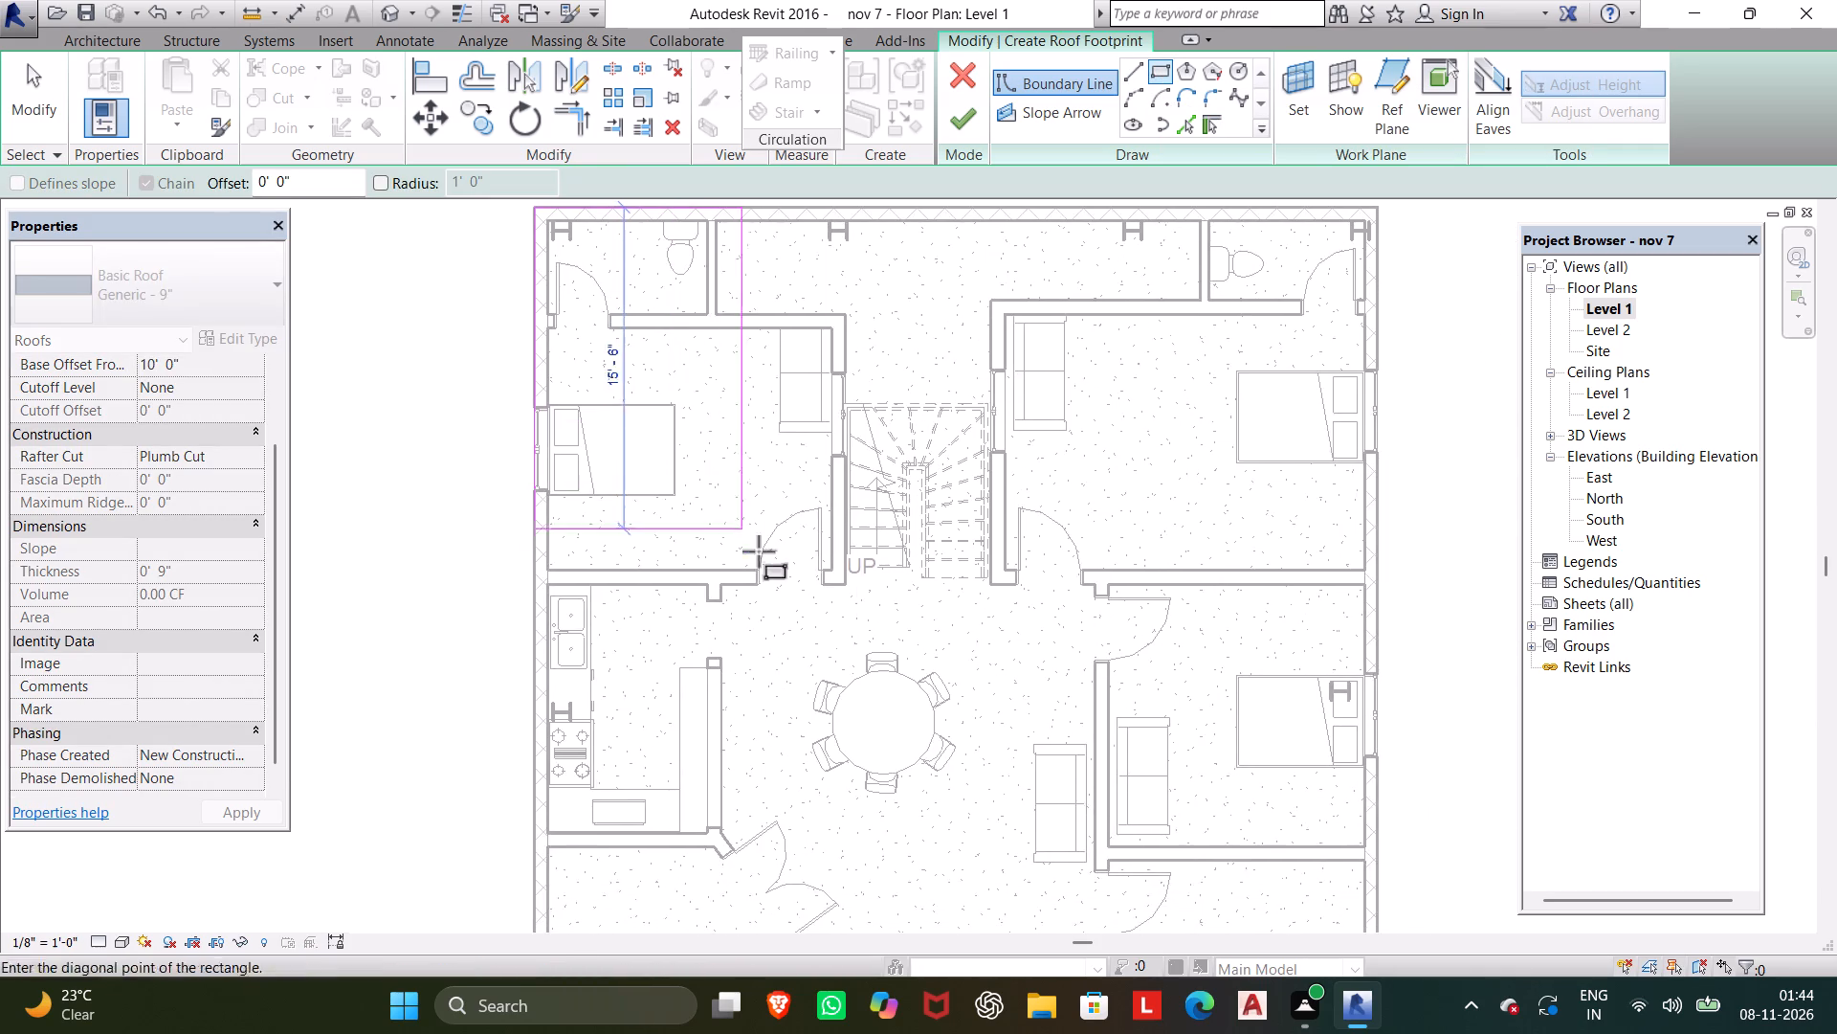
{"action": "scroll", "coordinate": [869, 609], "scroll_direction": "down", "scroll_amount": 2}
{"action": "middle_click_drag", "start_coordinate": [869, 613], "coordinate": [819, 539]}
{"action": "scroll", "coordinate": [1131, 750], "scroll_direction": "down", "scroll_amount": 2}
{"action": "middle_click_drag", "start_coordinate": [1129, 750], "coordinate": [1040, 568]}
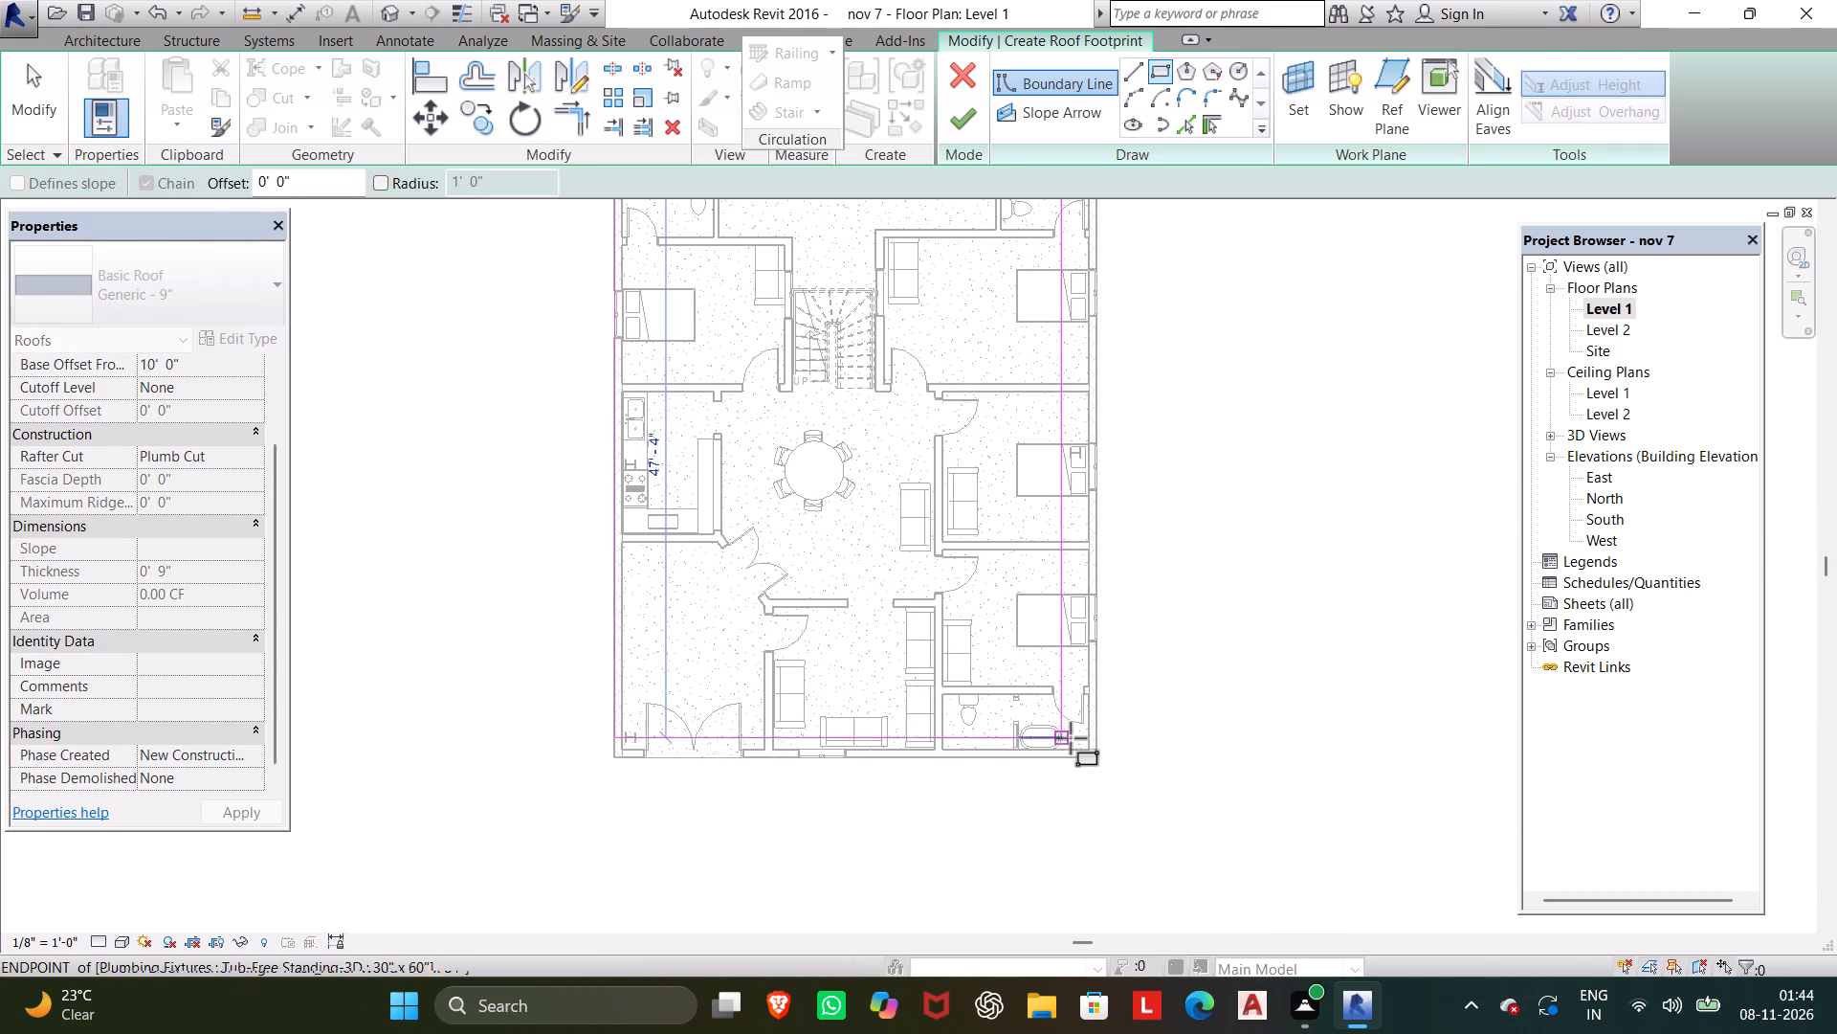
{"action": "scroll", "coordinate": [1076, 738], "scroll_direction": "up", "scroll_amount": 5}
{"action": "left_click", "coordinate": [1115, 780]}
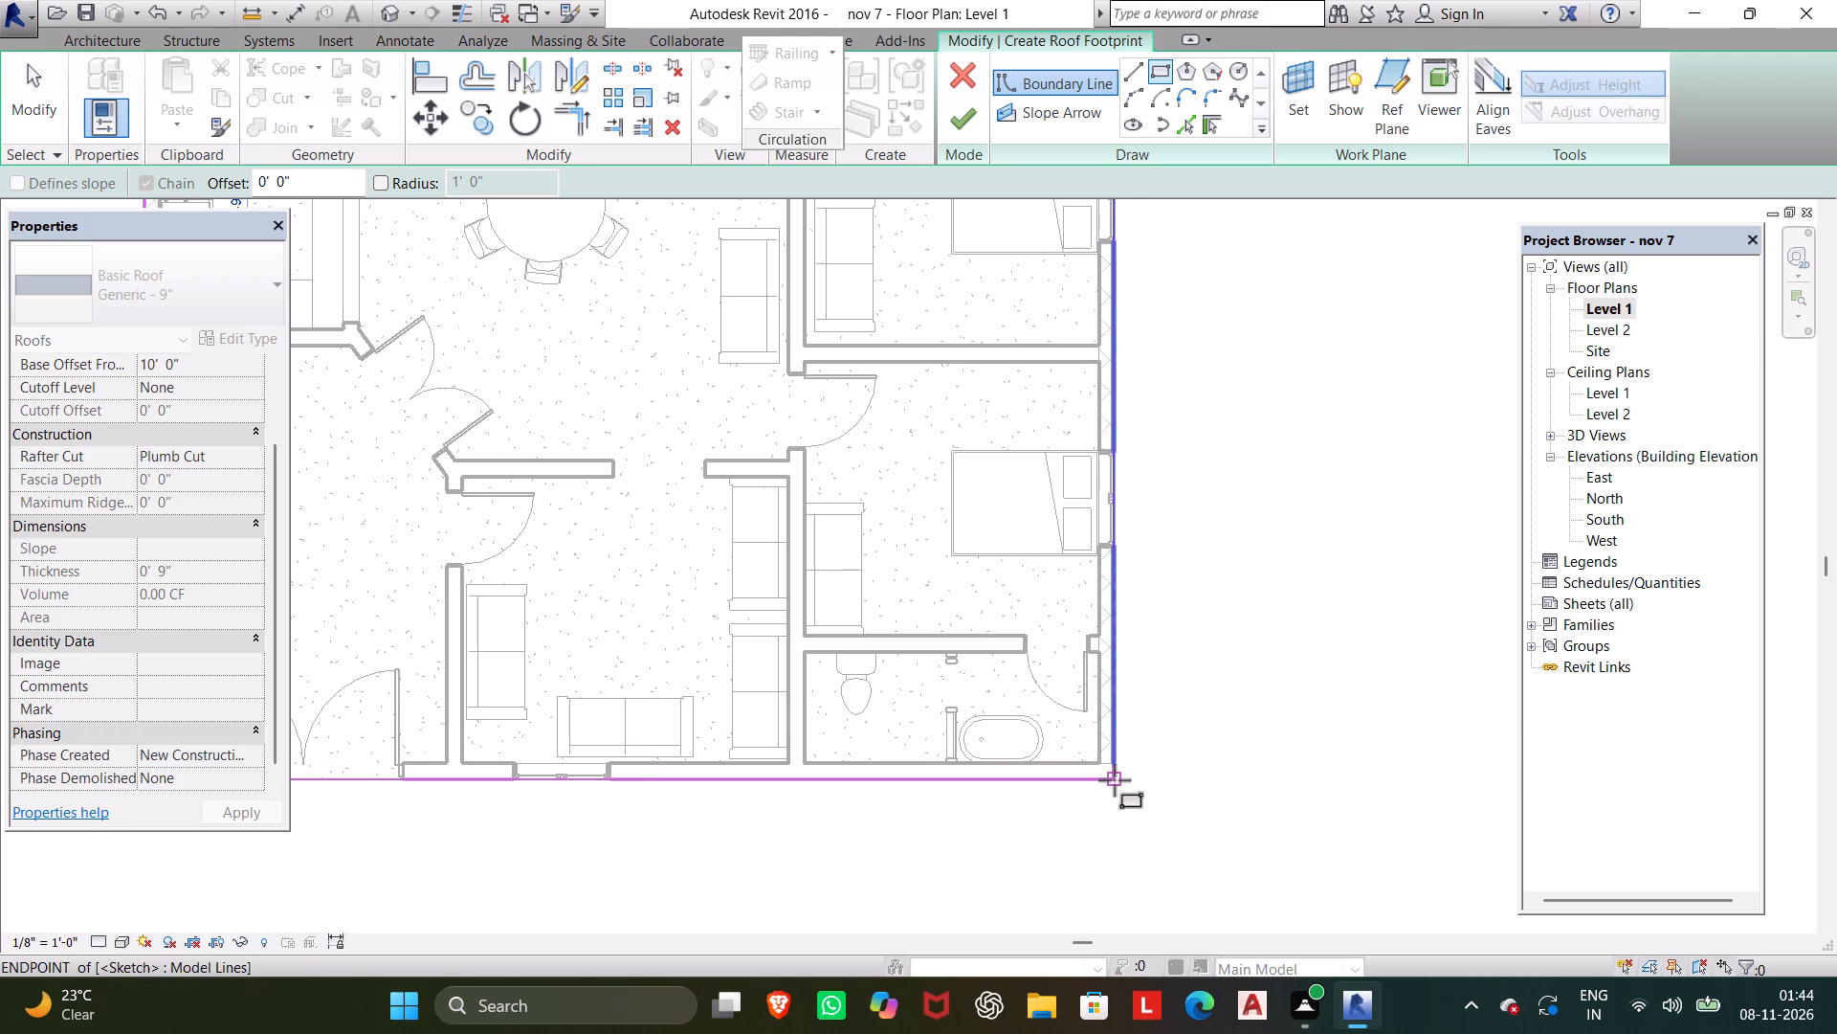
{"action": "left_click", "coordinate": [966, 125]}
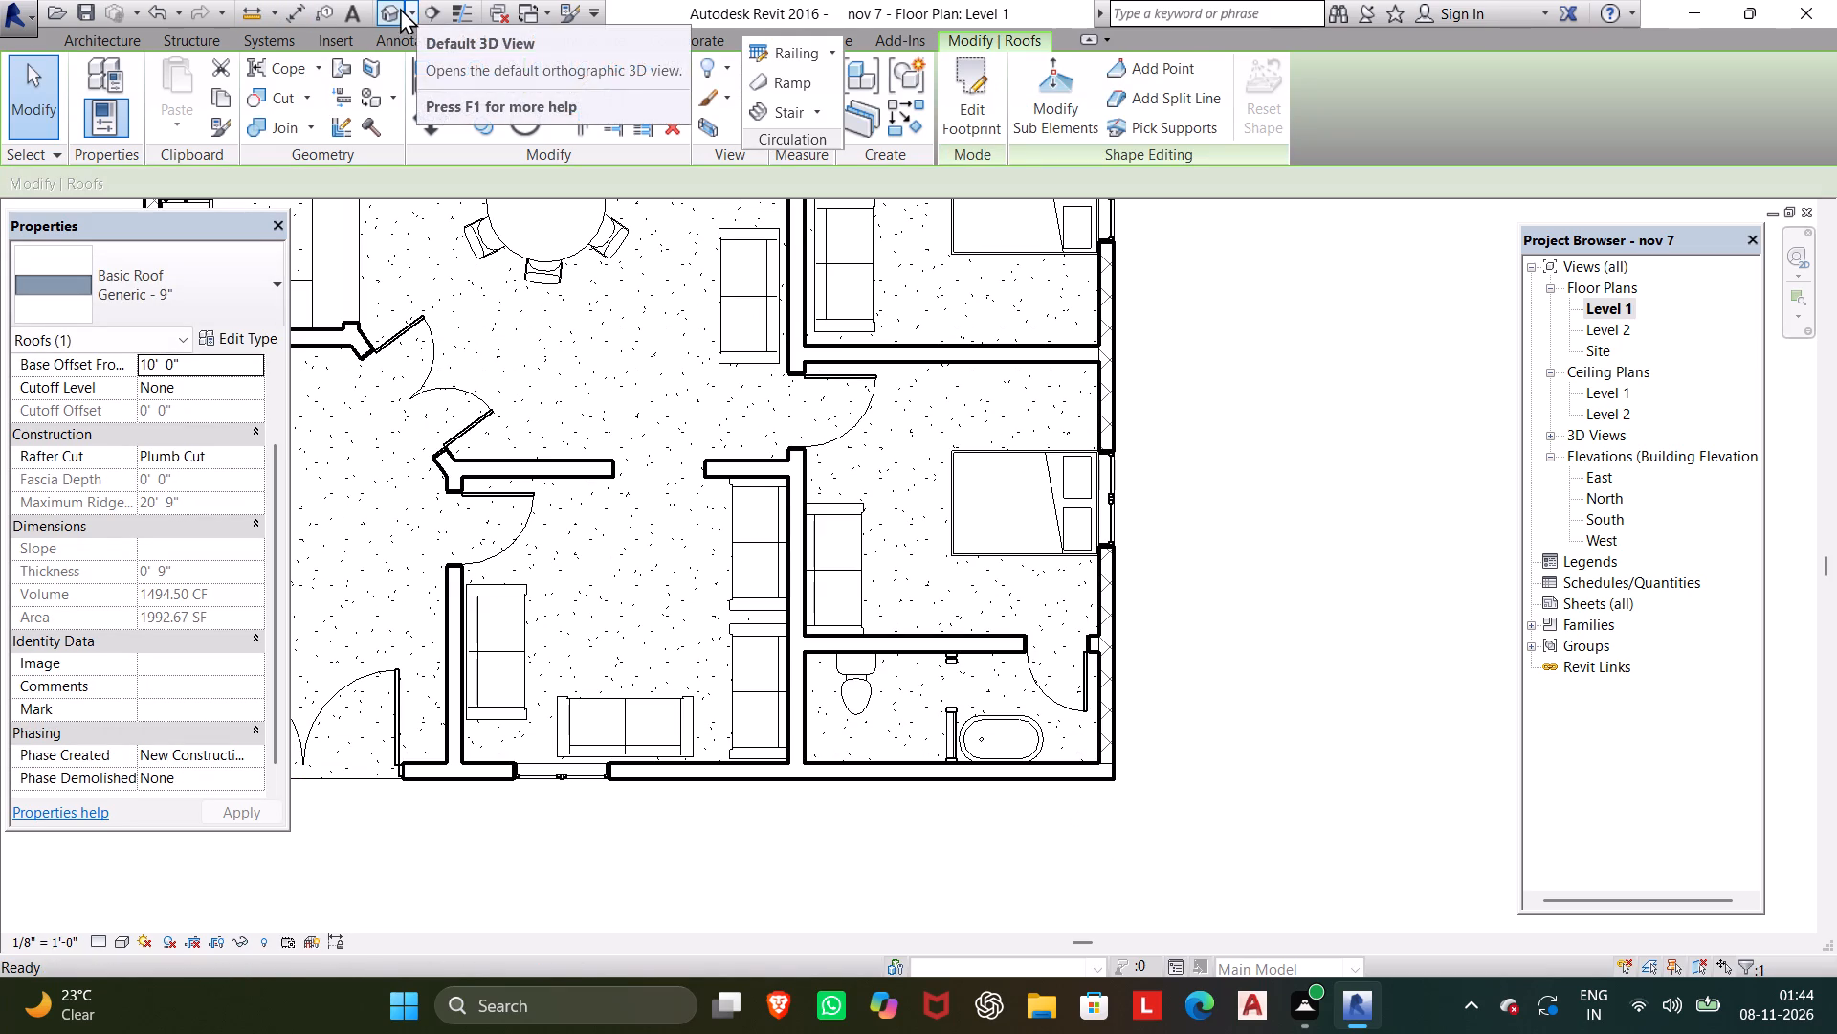
Examine the new roof's fit over the perimeter columns from all sides of the building in the 3D view.
{"action": "left_click", "coordinate": [390, 11]}
{"action": "middle_click_drag", "start_coordinate": [639, 352], "coordinate": [931, 340]}
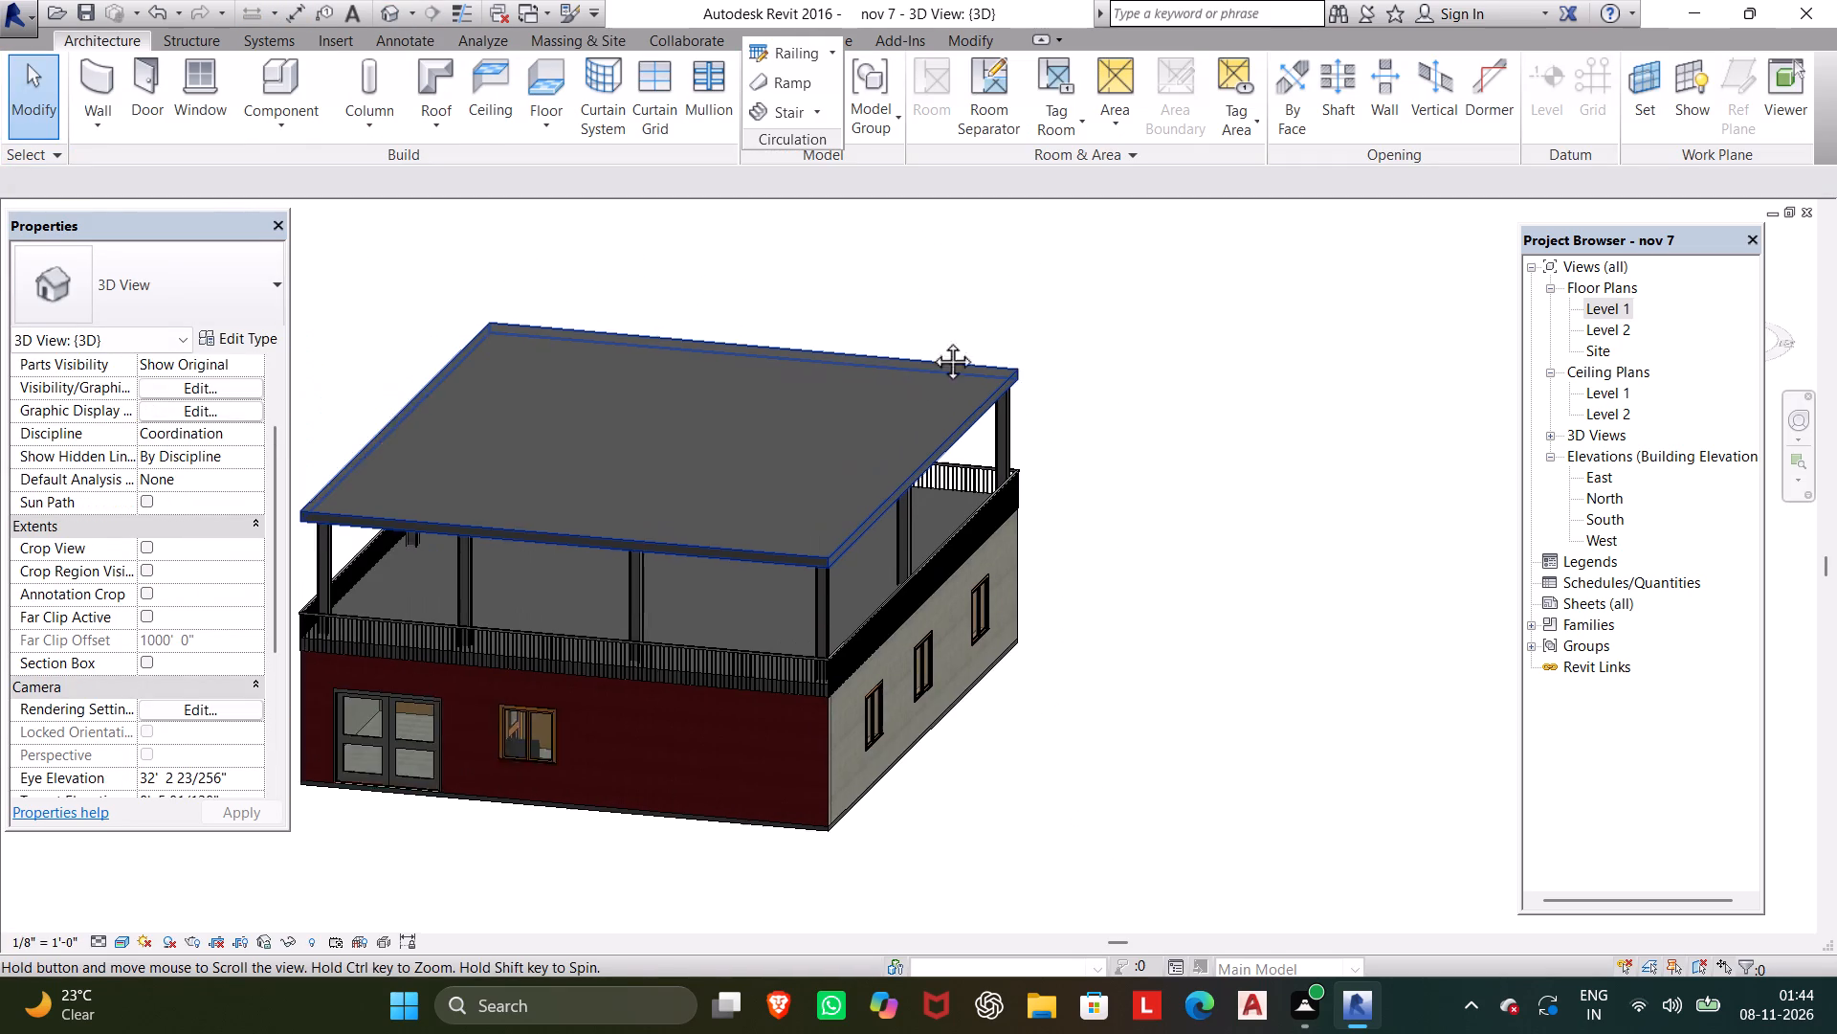
{"action": "middle_click_drag", "start_coordinate": [931, 340], "coordinate": [1028, 318]}
{"action": "middle_click_drag", "start_coordinate": [1008, 333], "coordinate": [1159, 334], "text": "shift"}
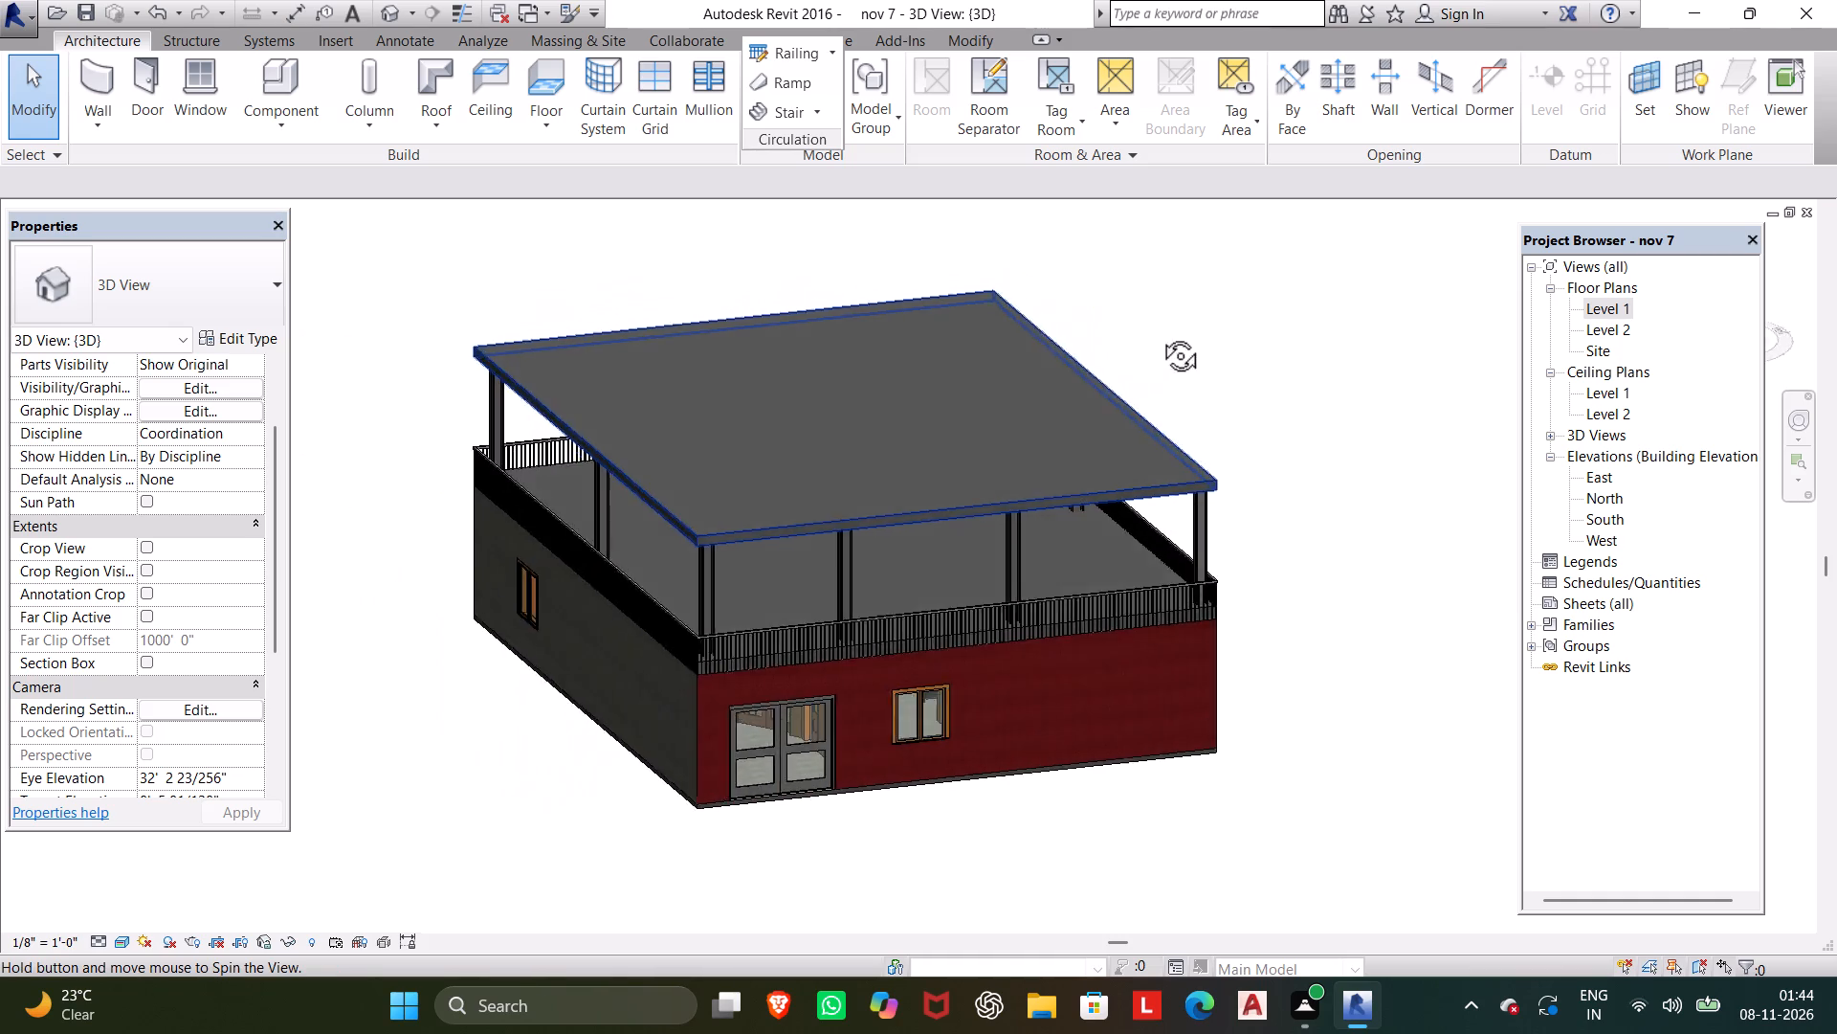
{"action": "middle_click_drag", "start_coordinate": [1159, 334], "coordinate": [1547, 294], "text": "shift"}
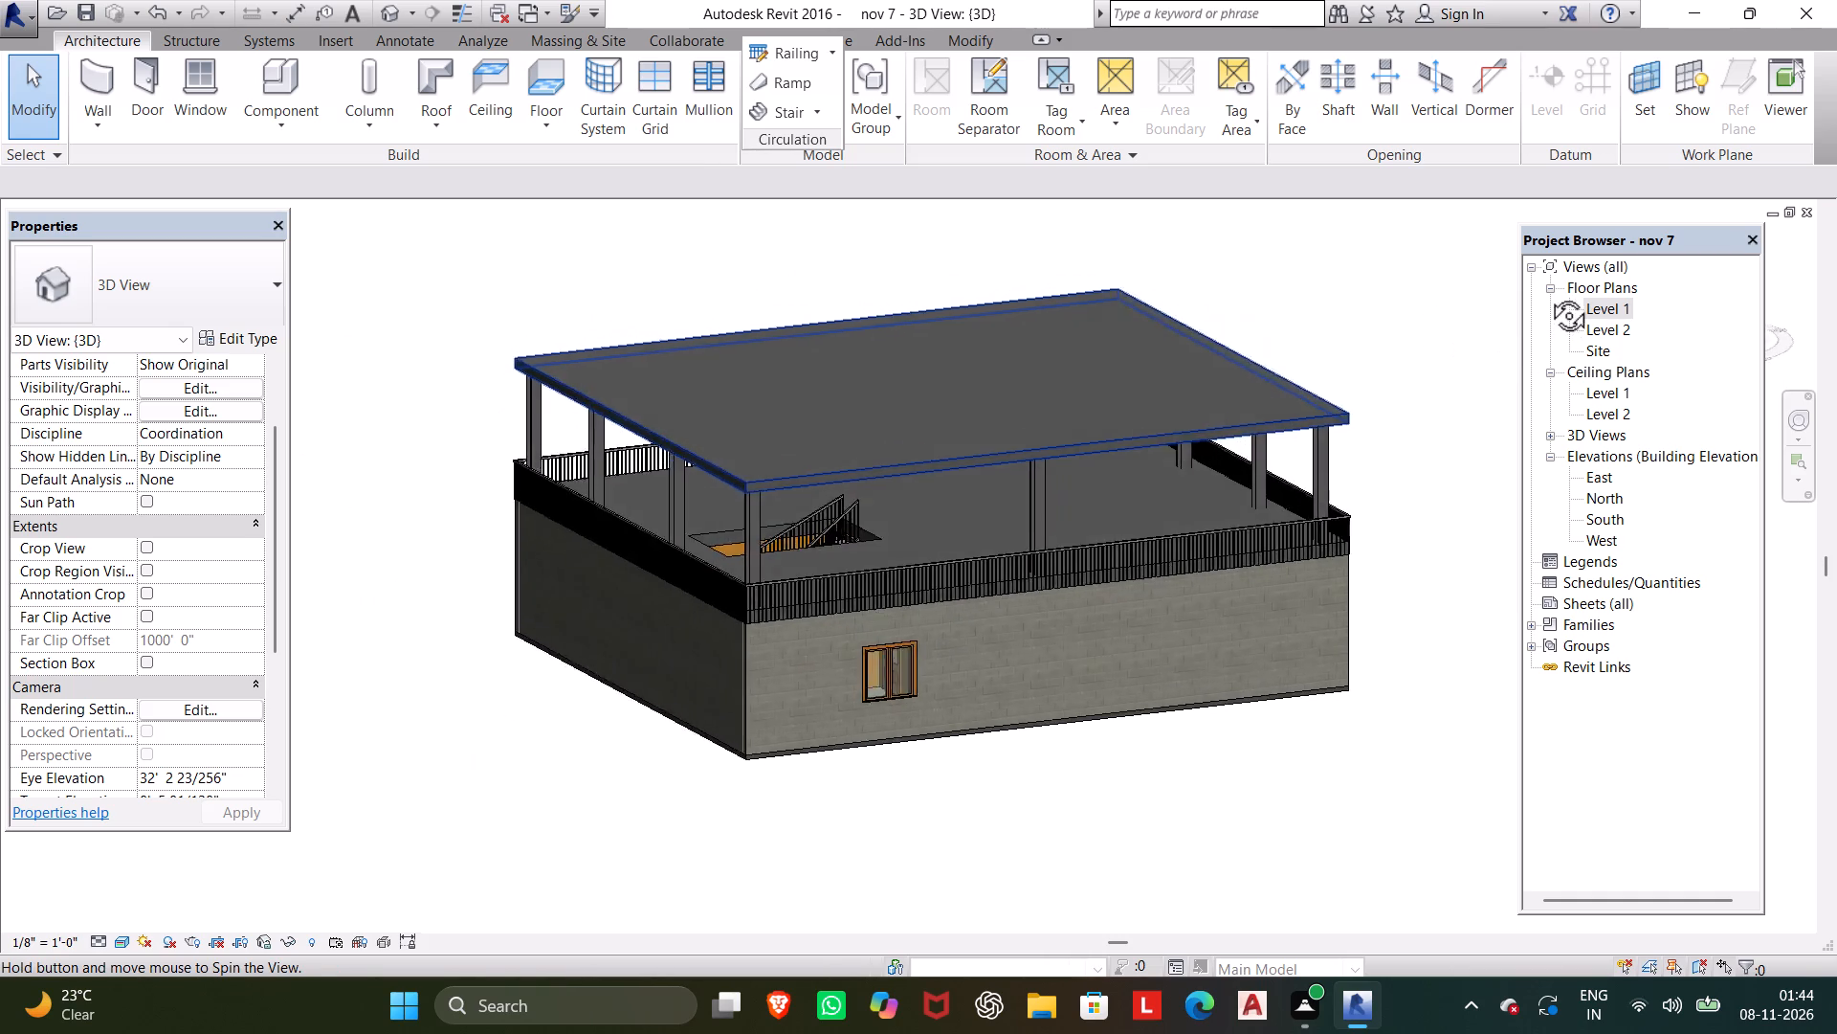
{"action": "middle_click_drag", "start_coordinate": [1547, 294], "coordinate": [1064, 314], "text": "shift"}
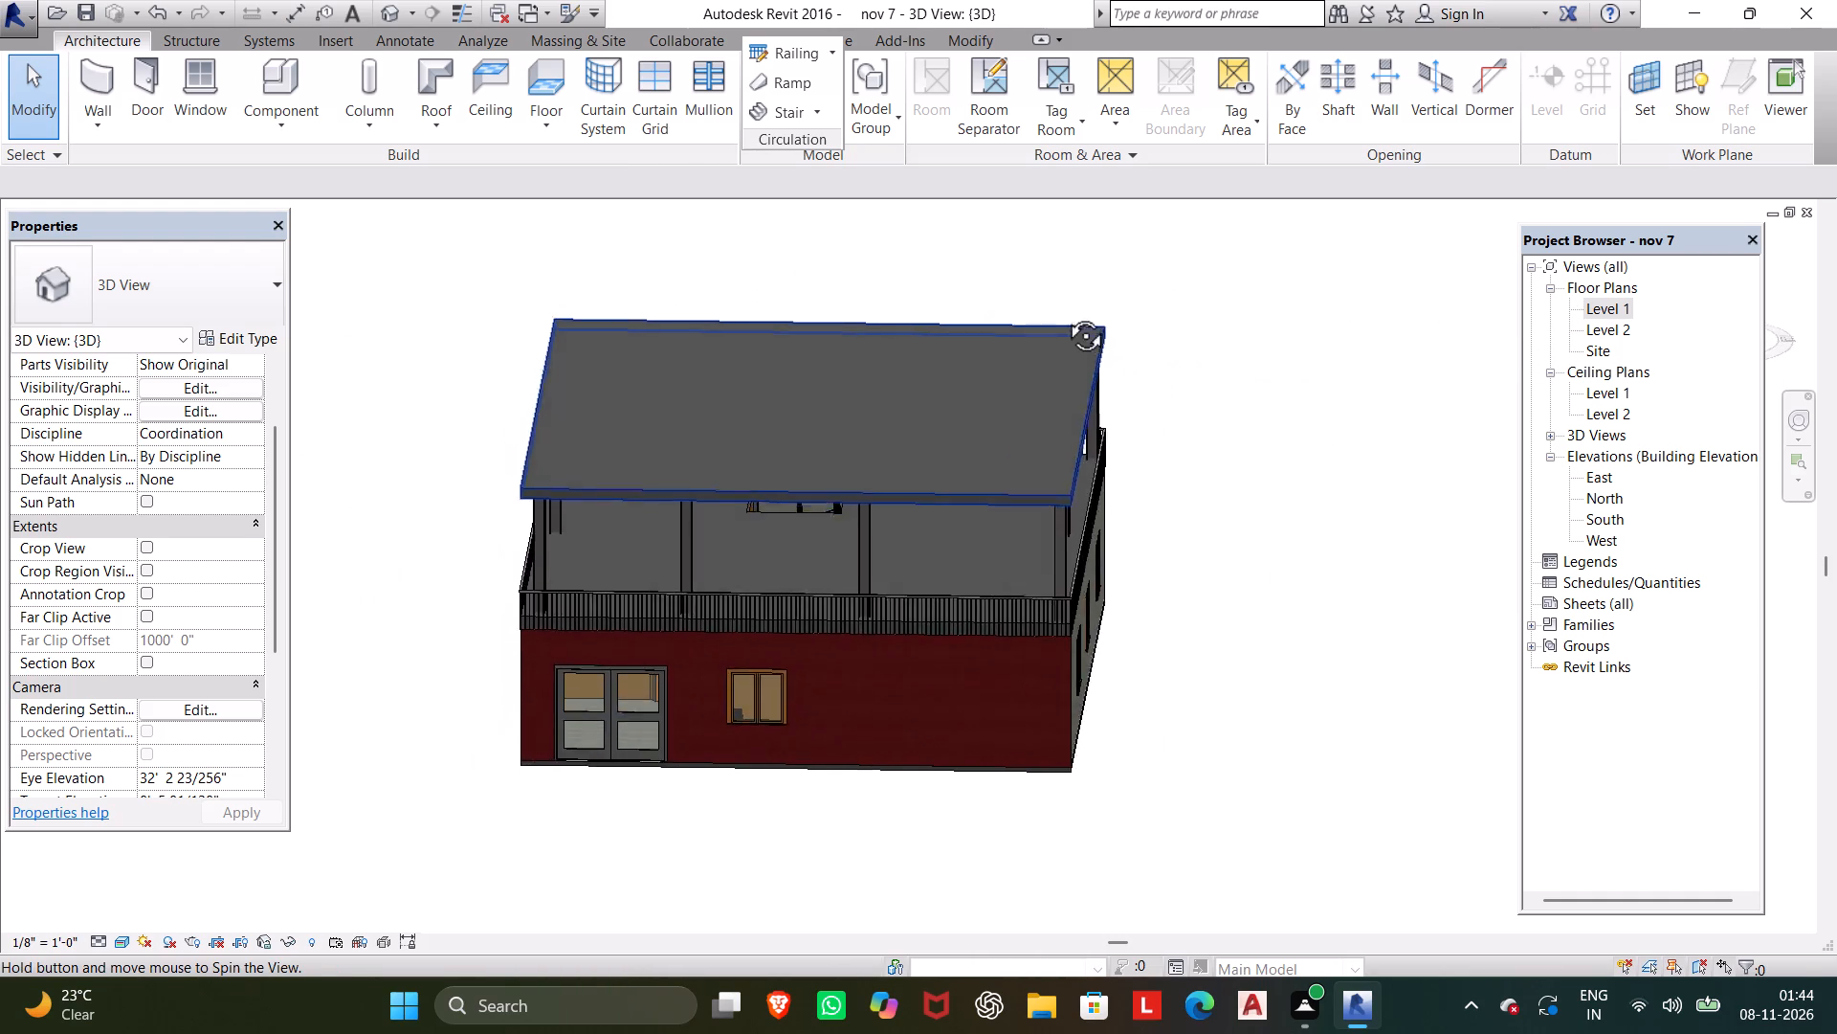
{"action": "middle_click_drag", "start_coordinate": [1064, 314], "coordinate": [491, 261], "text": "shift"}
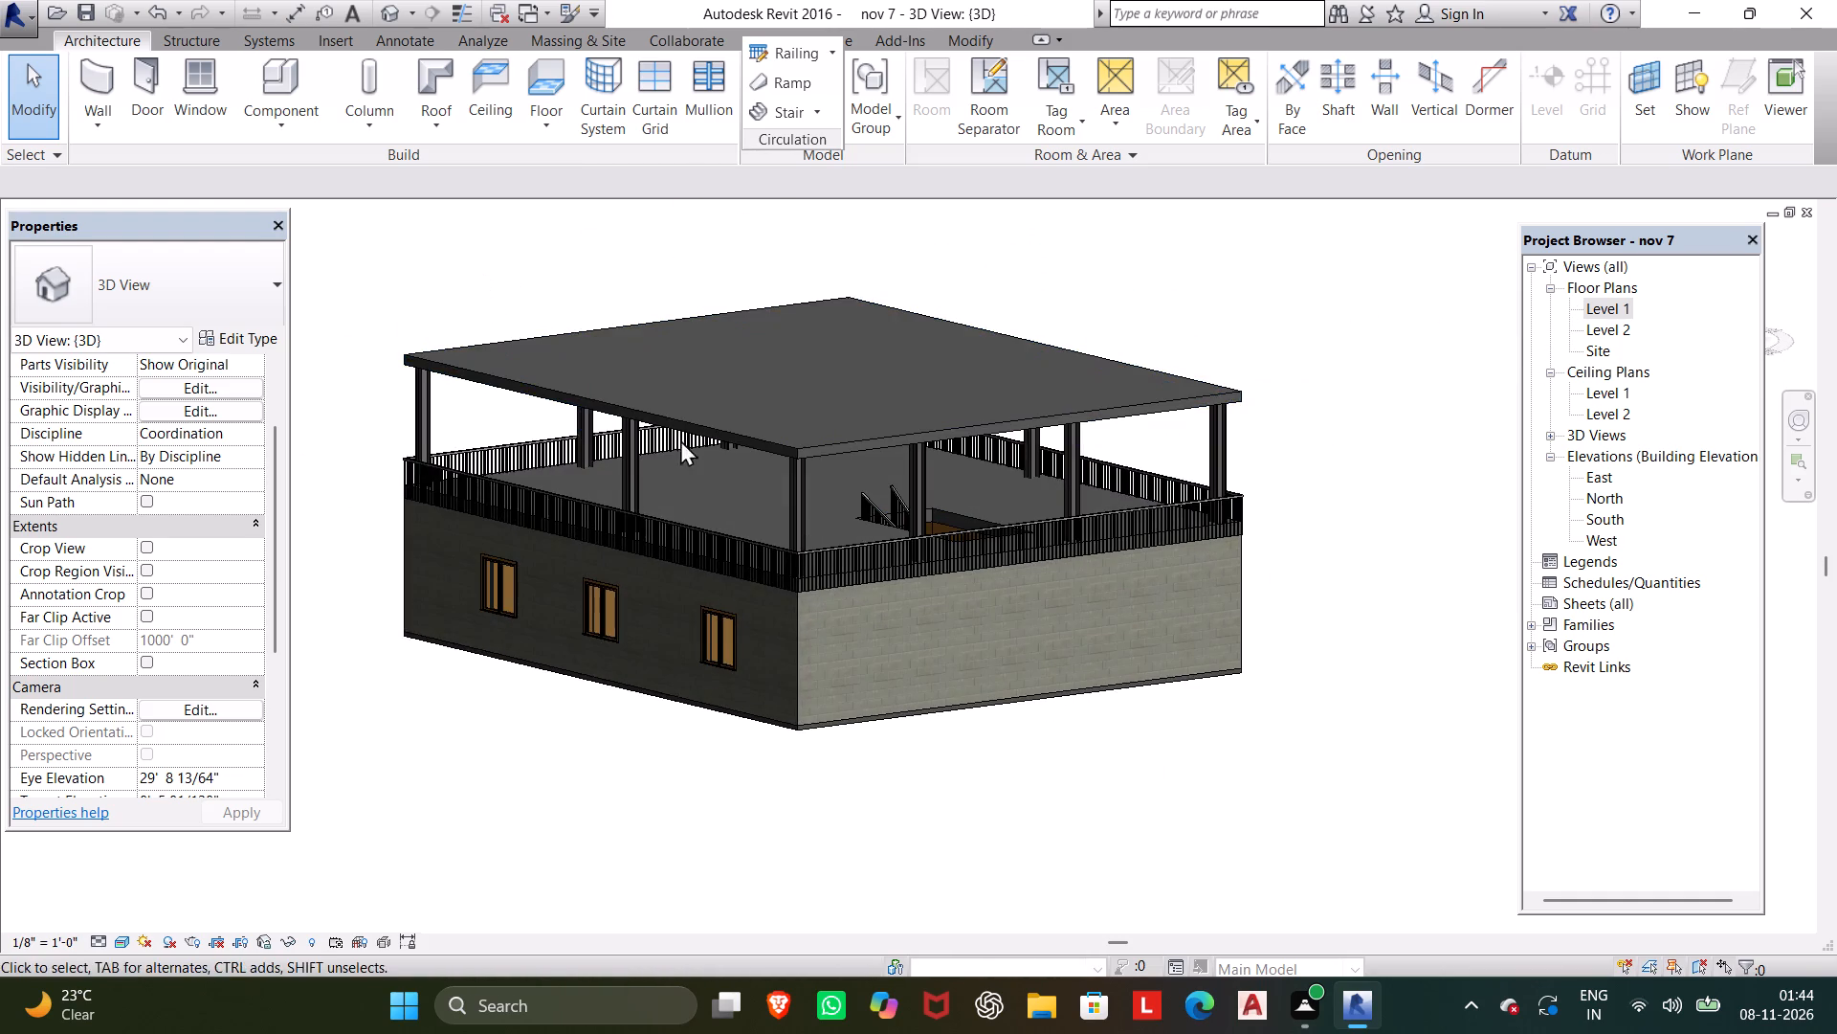
{"action": "middle_click_drag", "start_coordinate": [809, 561], "coordinate": [696, 597], "text": "shift"}
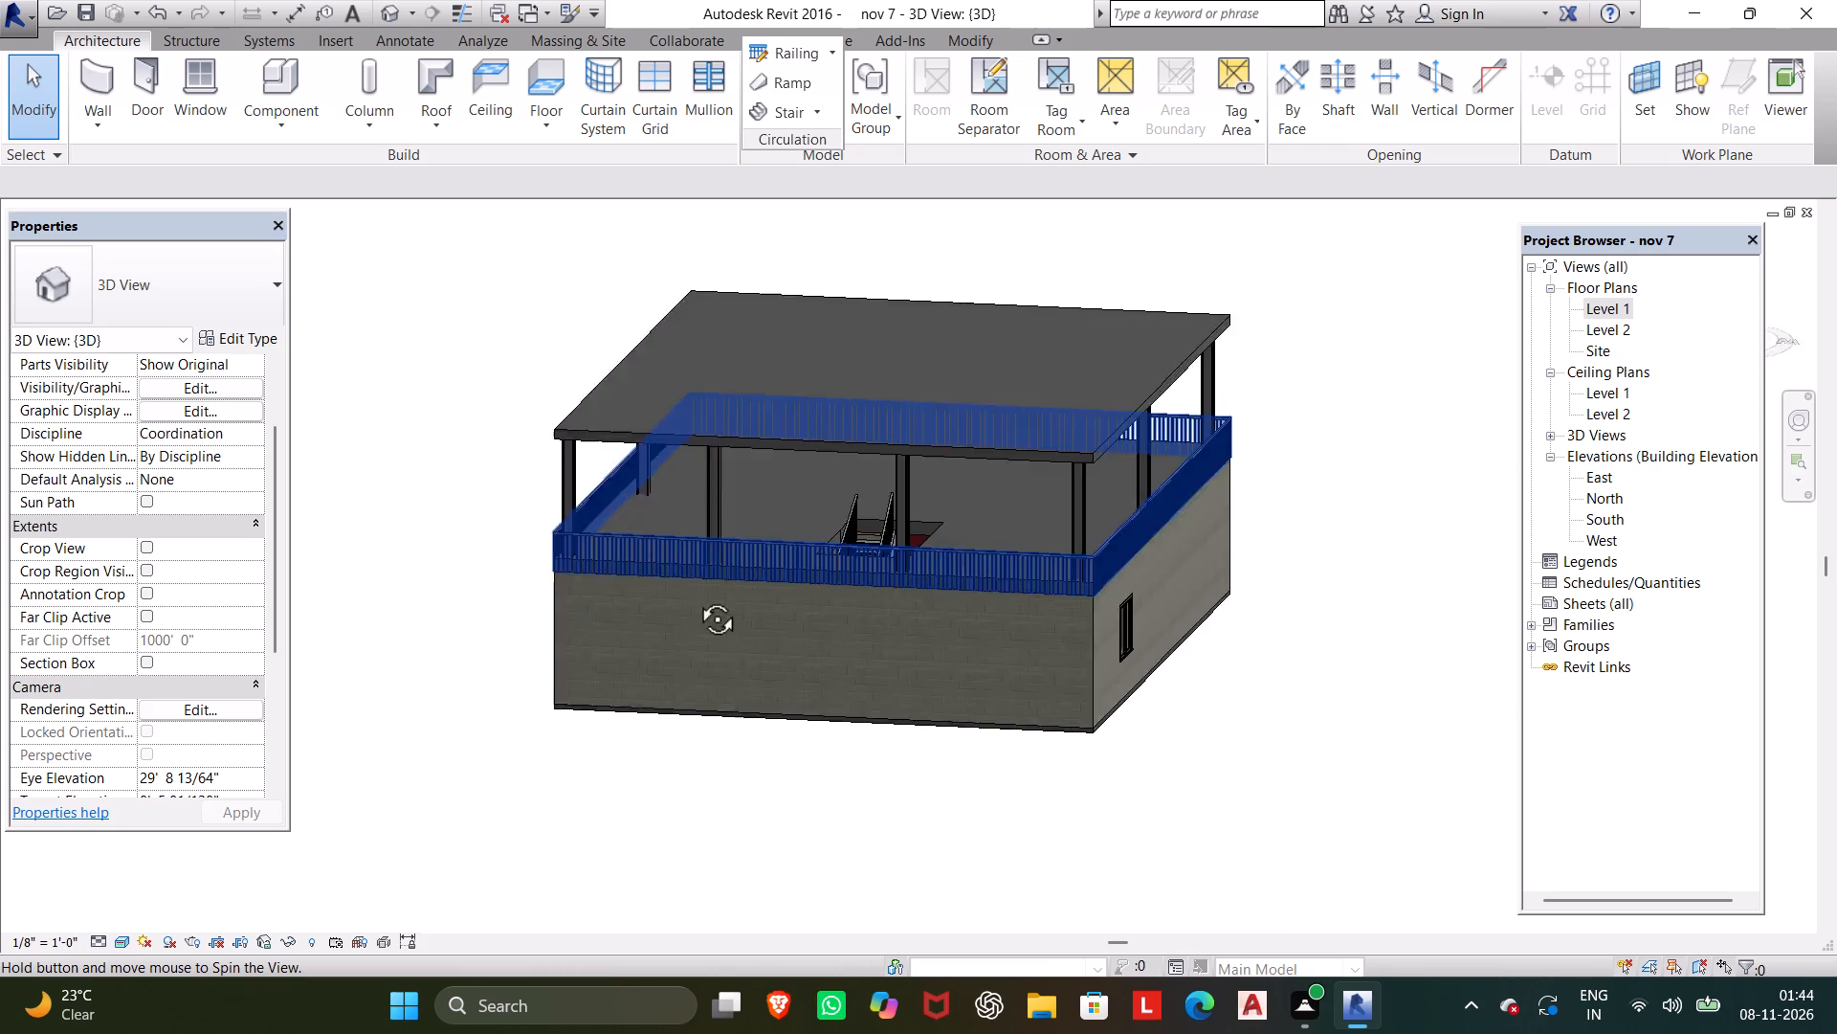
{"action": "middle_click_drag", "start_coordinate": [696, 597], "coordinate": [1400, 579], "text": "shift"}
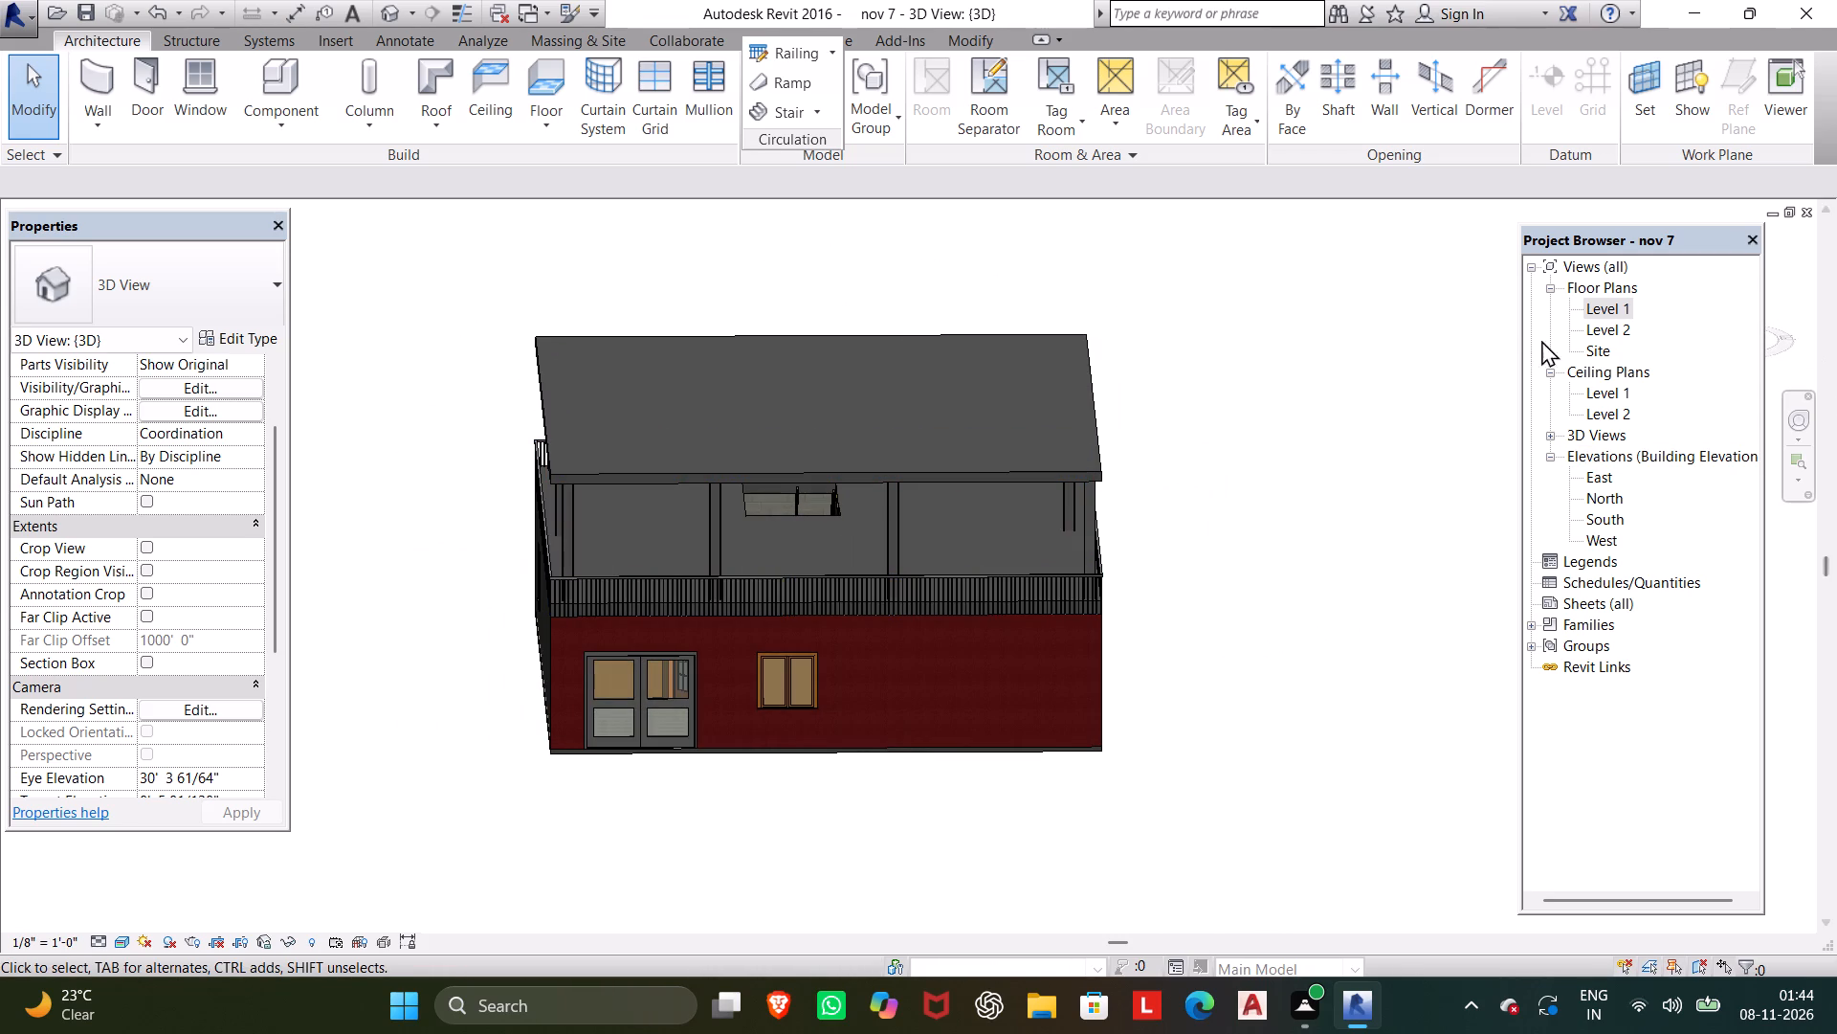
{"action": "double_click", "coordinate": [1620, 302]}
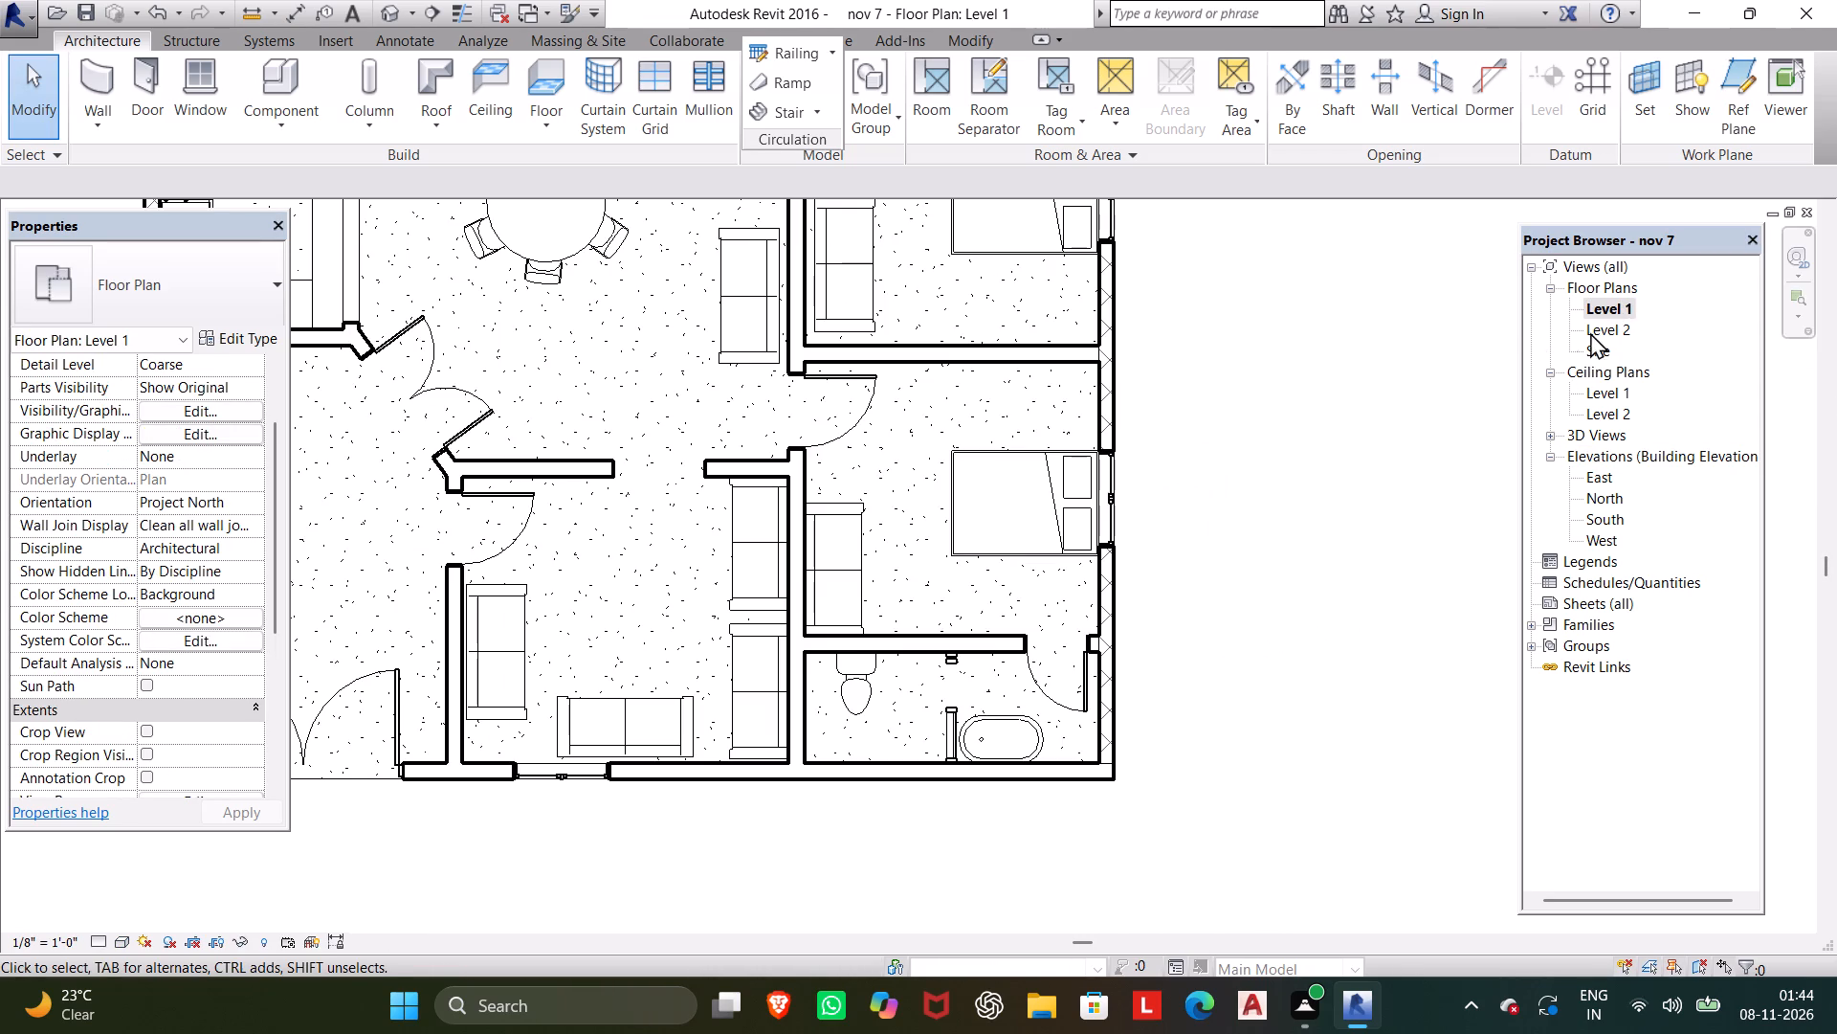
{"action": "left_click", "coordinate": [397, 12]}
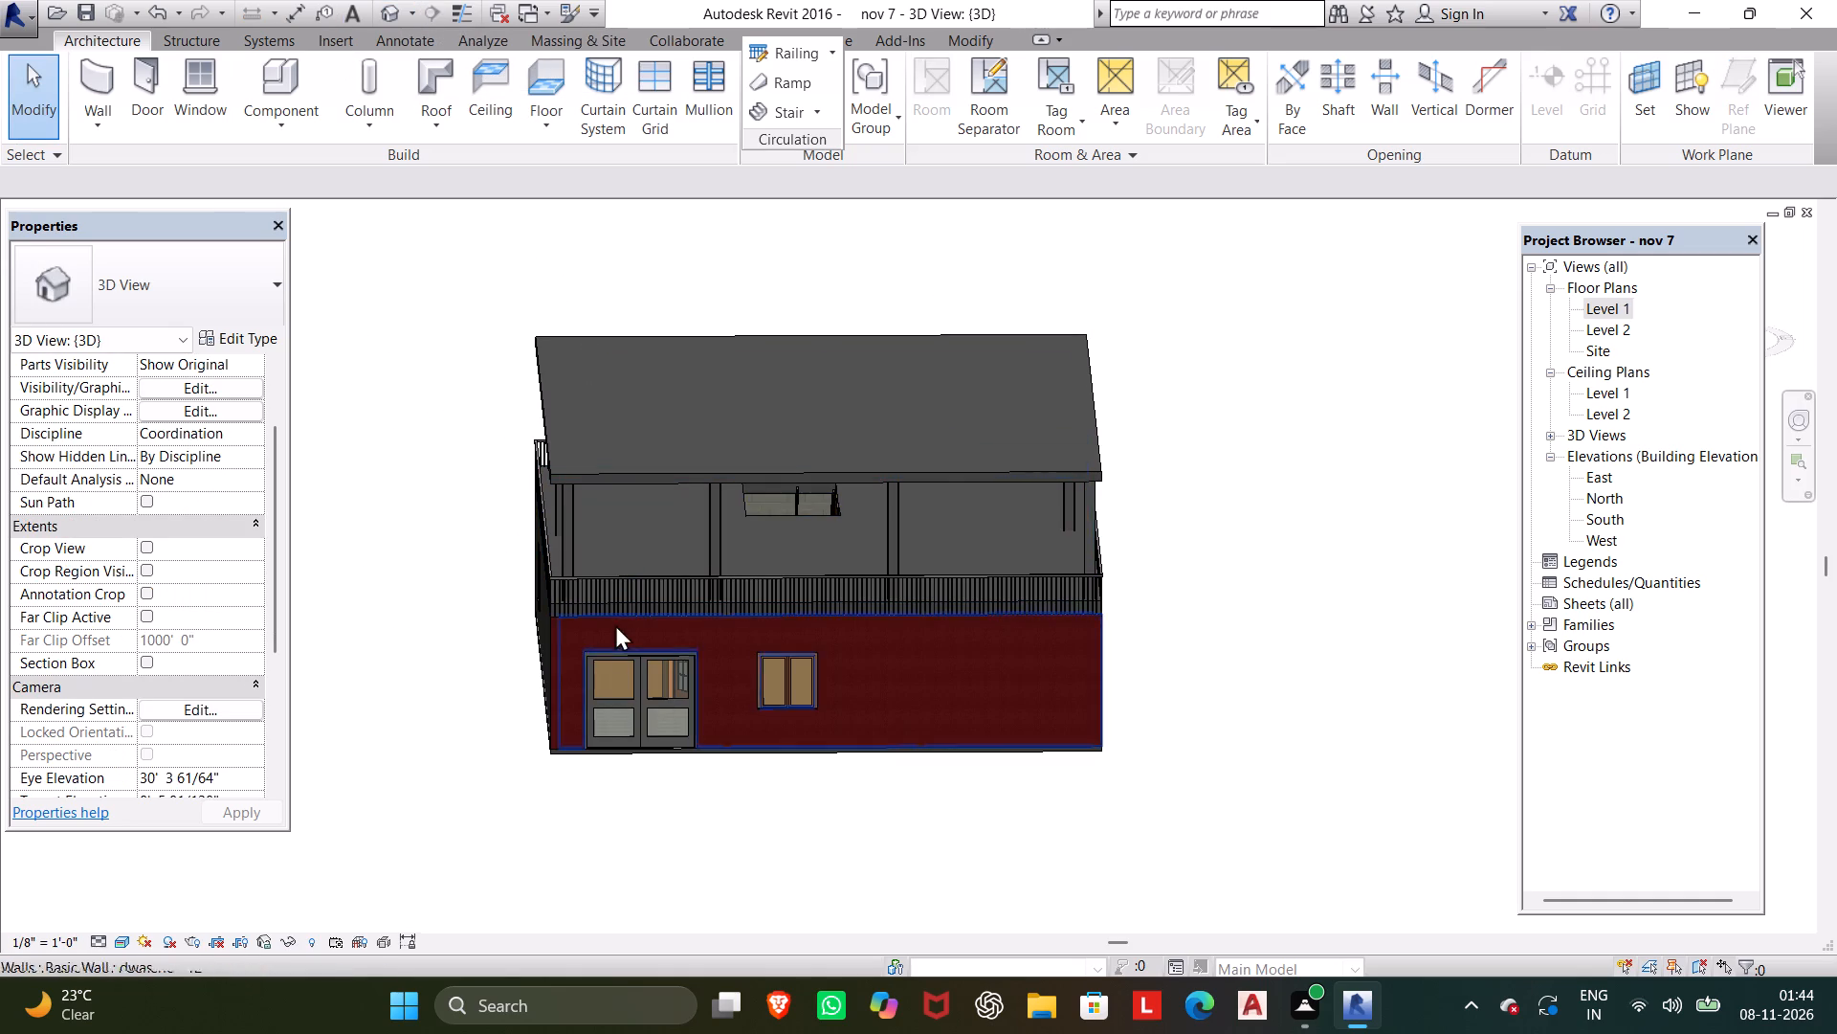
Dismiss the pop-up overlay covering the 3D view of the red front wall's base.
{"action": "middle_click_drag", "start_coordinate": [609, 678], "coordinate": [609, 555]}
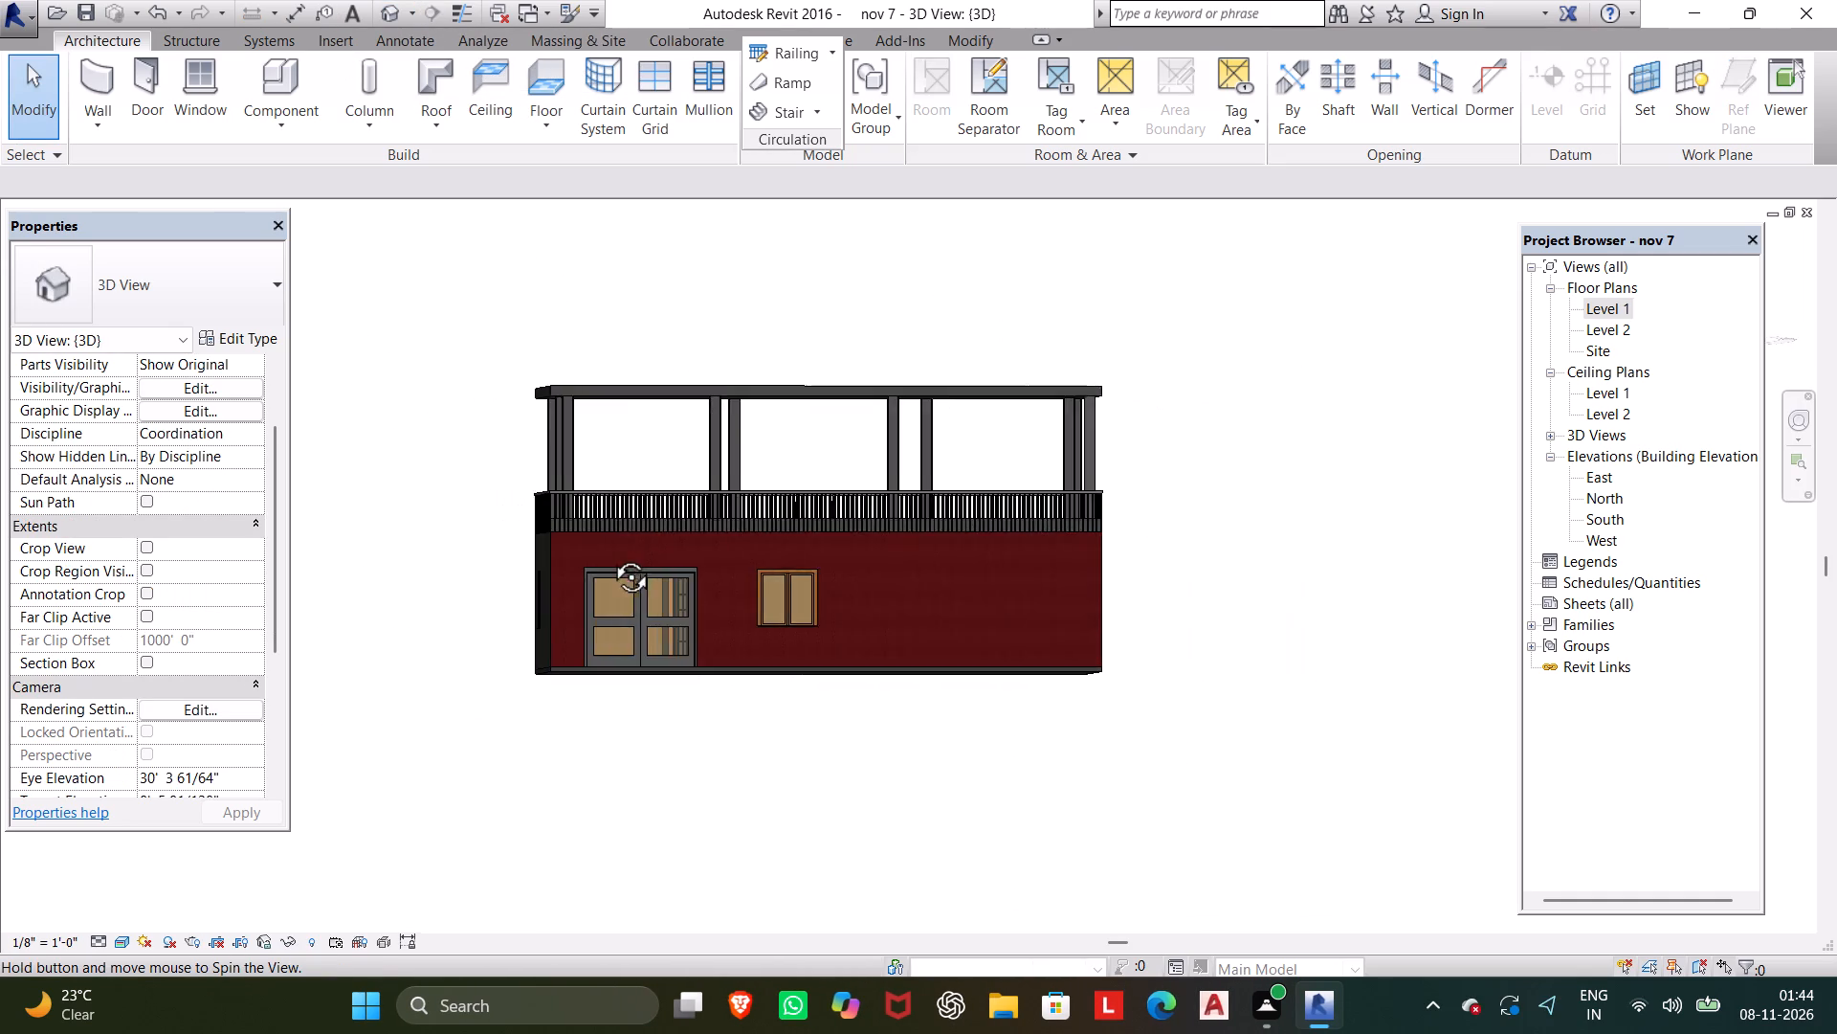
{"action": "middle_click_drag", "start_coordinate": [609, 555], "coordinate": [603, 511]}
{"action": "scroll", "coordinate": [628, 652], "scroll_direction": "up", "scroll_amount": 4}
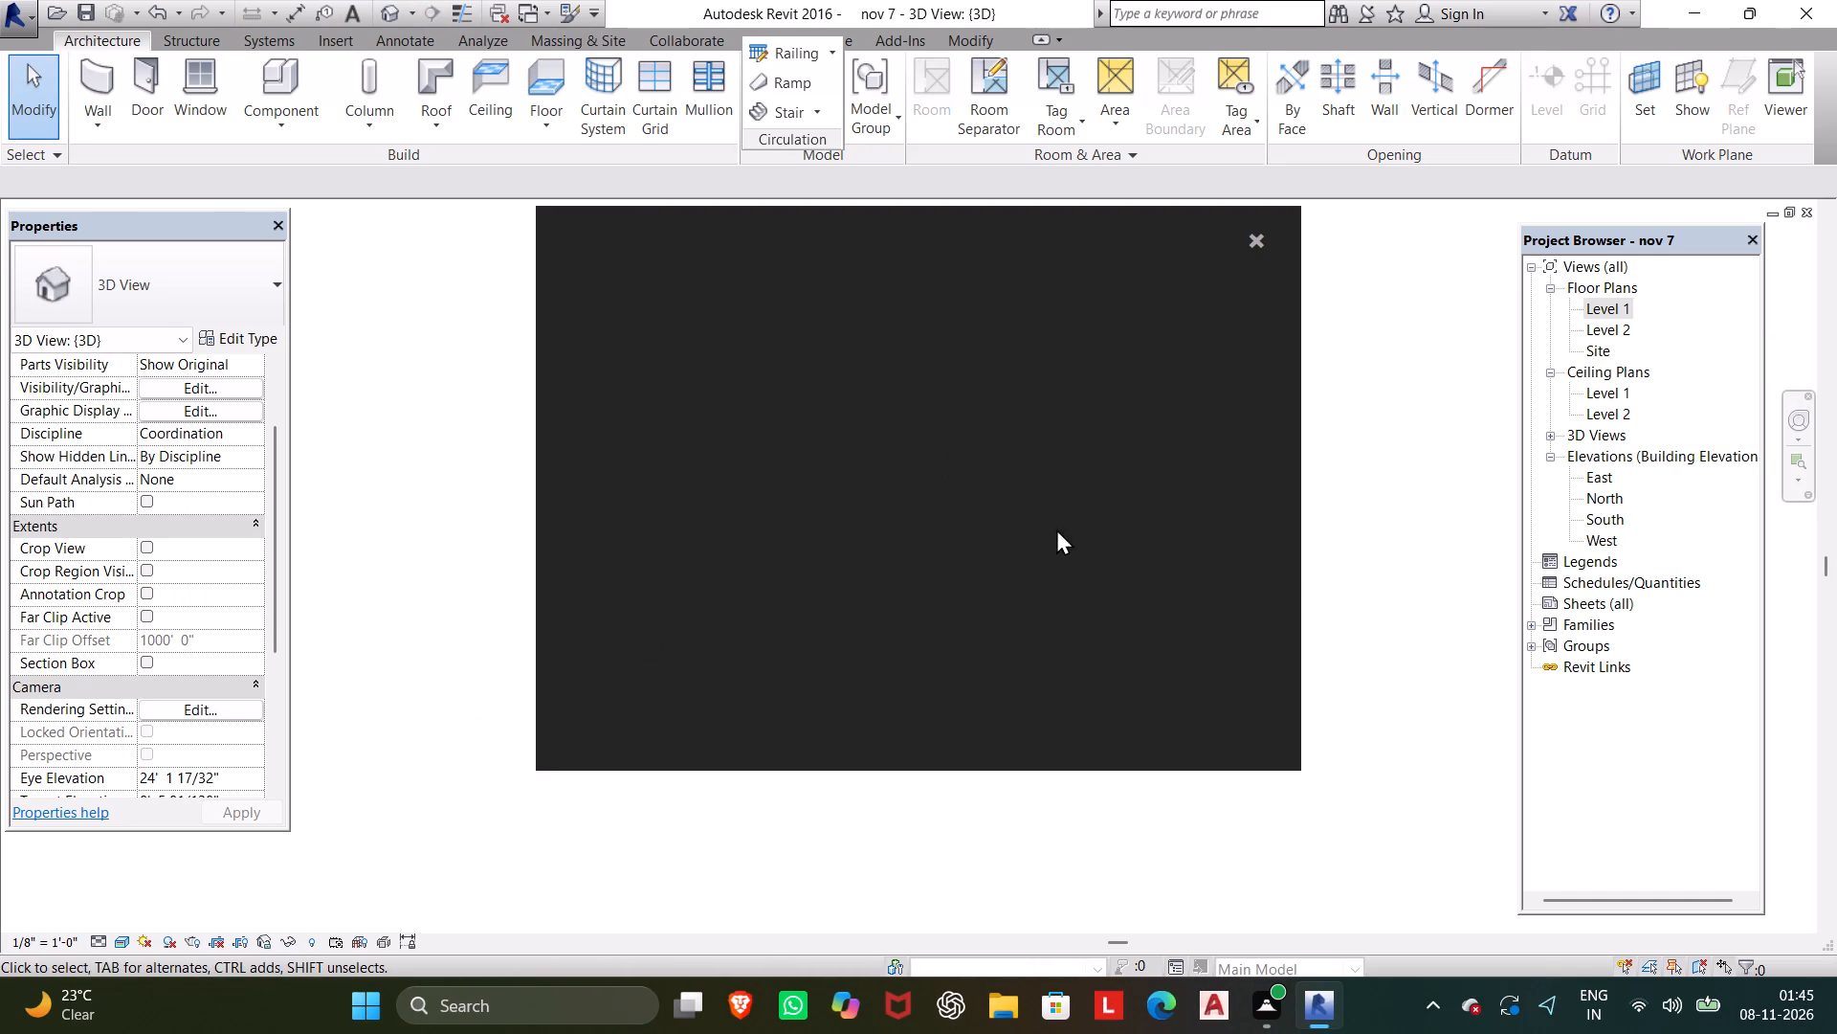
{"action": "left_click", "coordinate": [1260, 232]}
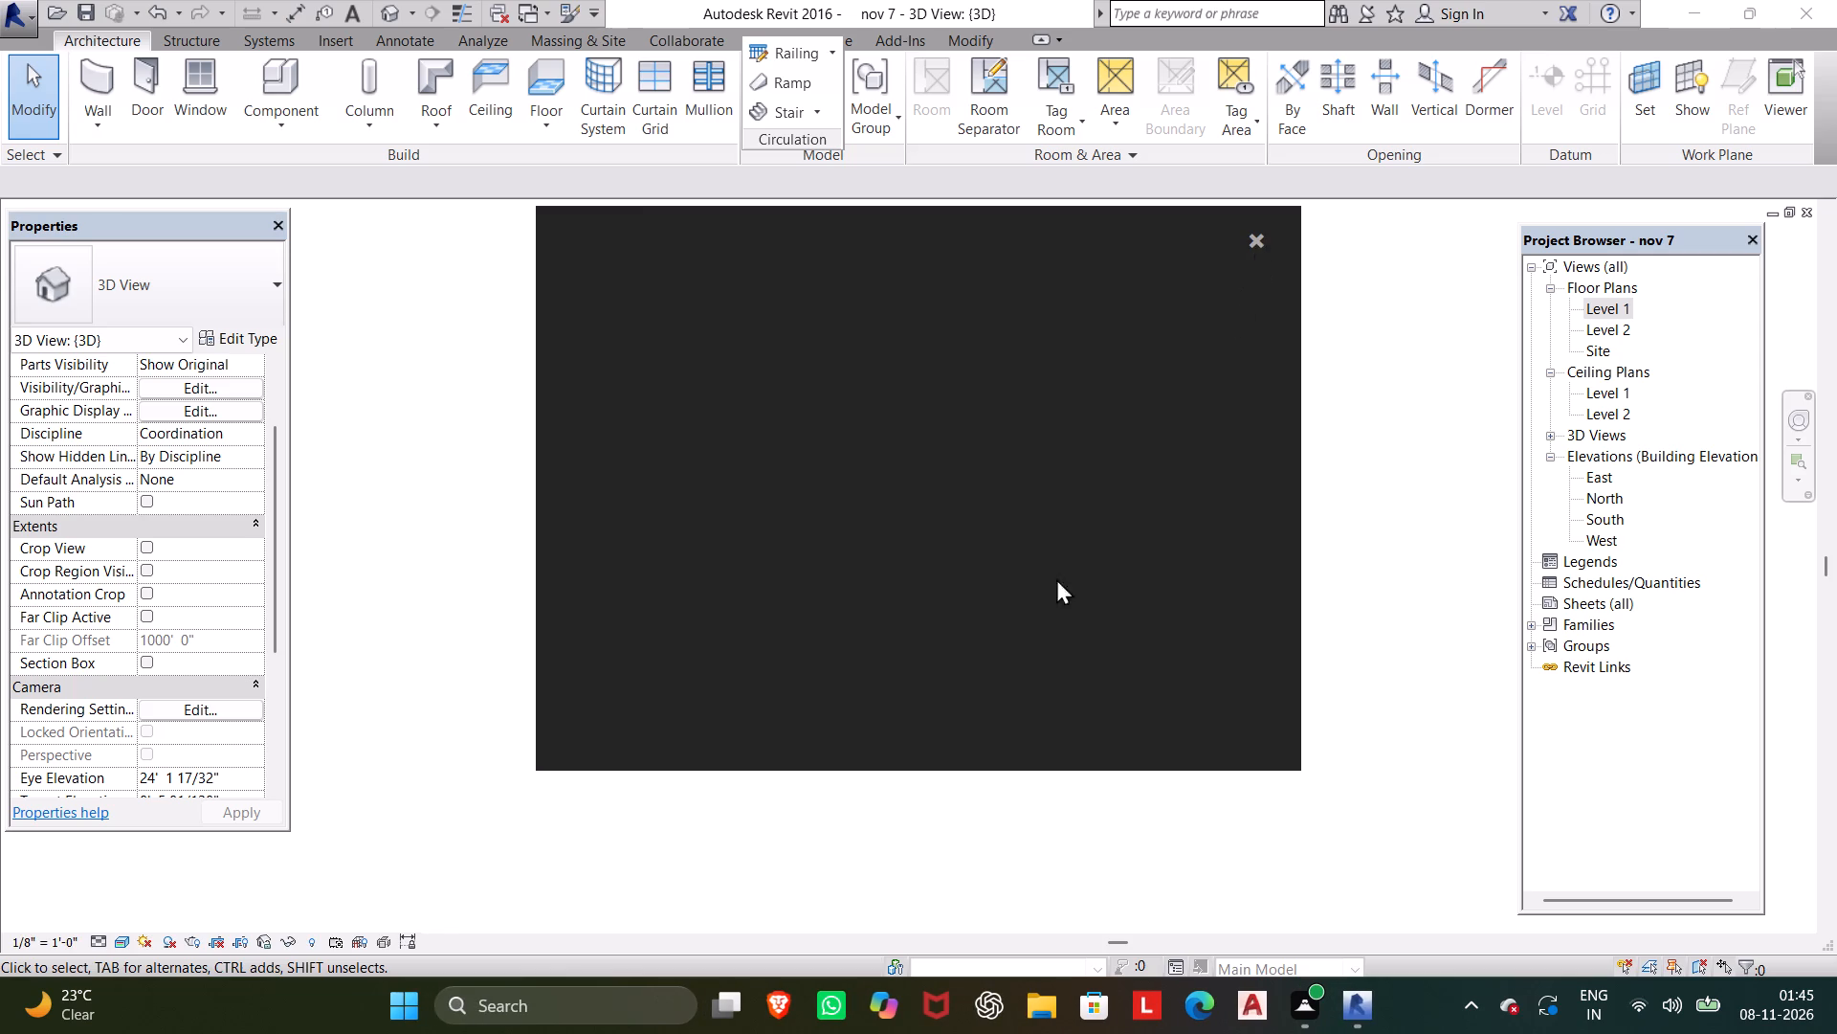
{"action": "scroll", "coordinate": [894, 742], "scroll_direction": "up", "scroll_amount": 5}
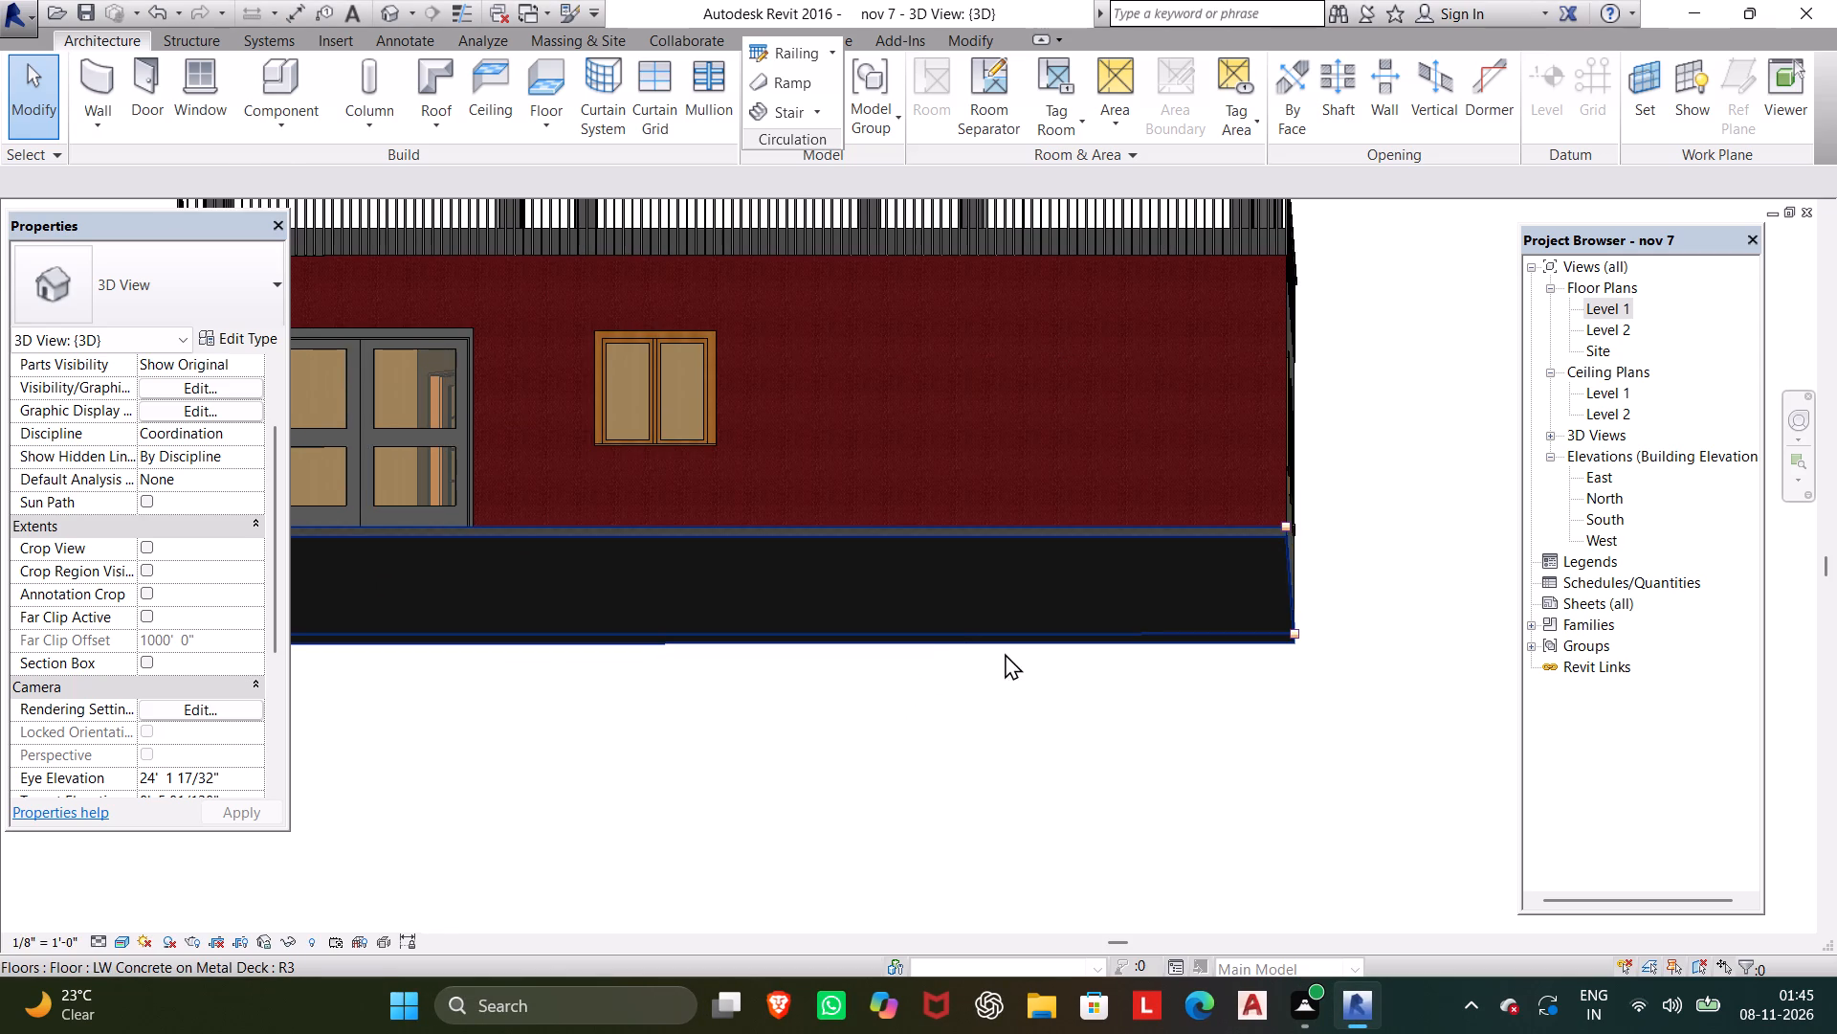
{"action": "scroll", "coordinate": [1020, 647], "scroll_direction": "down", "scroll_amount": 1}
{"action": "middle_click_drag", "start_coordinate": [1026, 649], "coordinate": [1223, 749]}
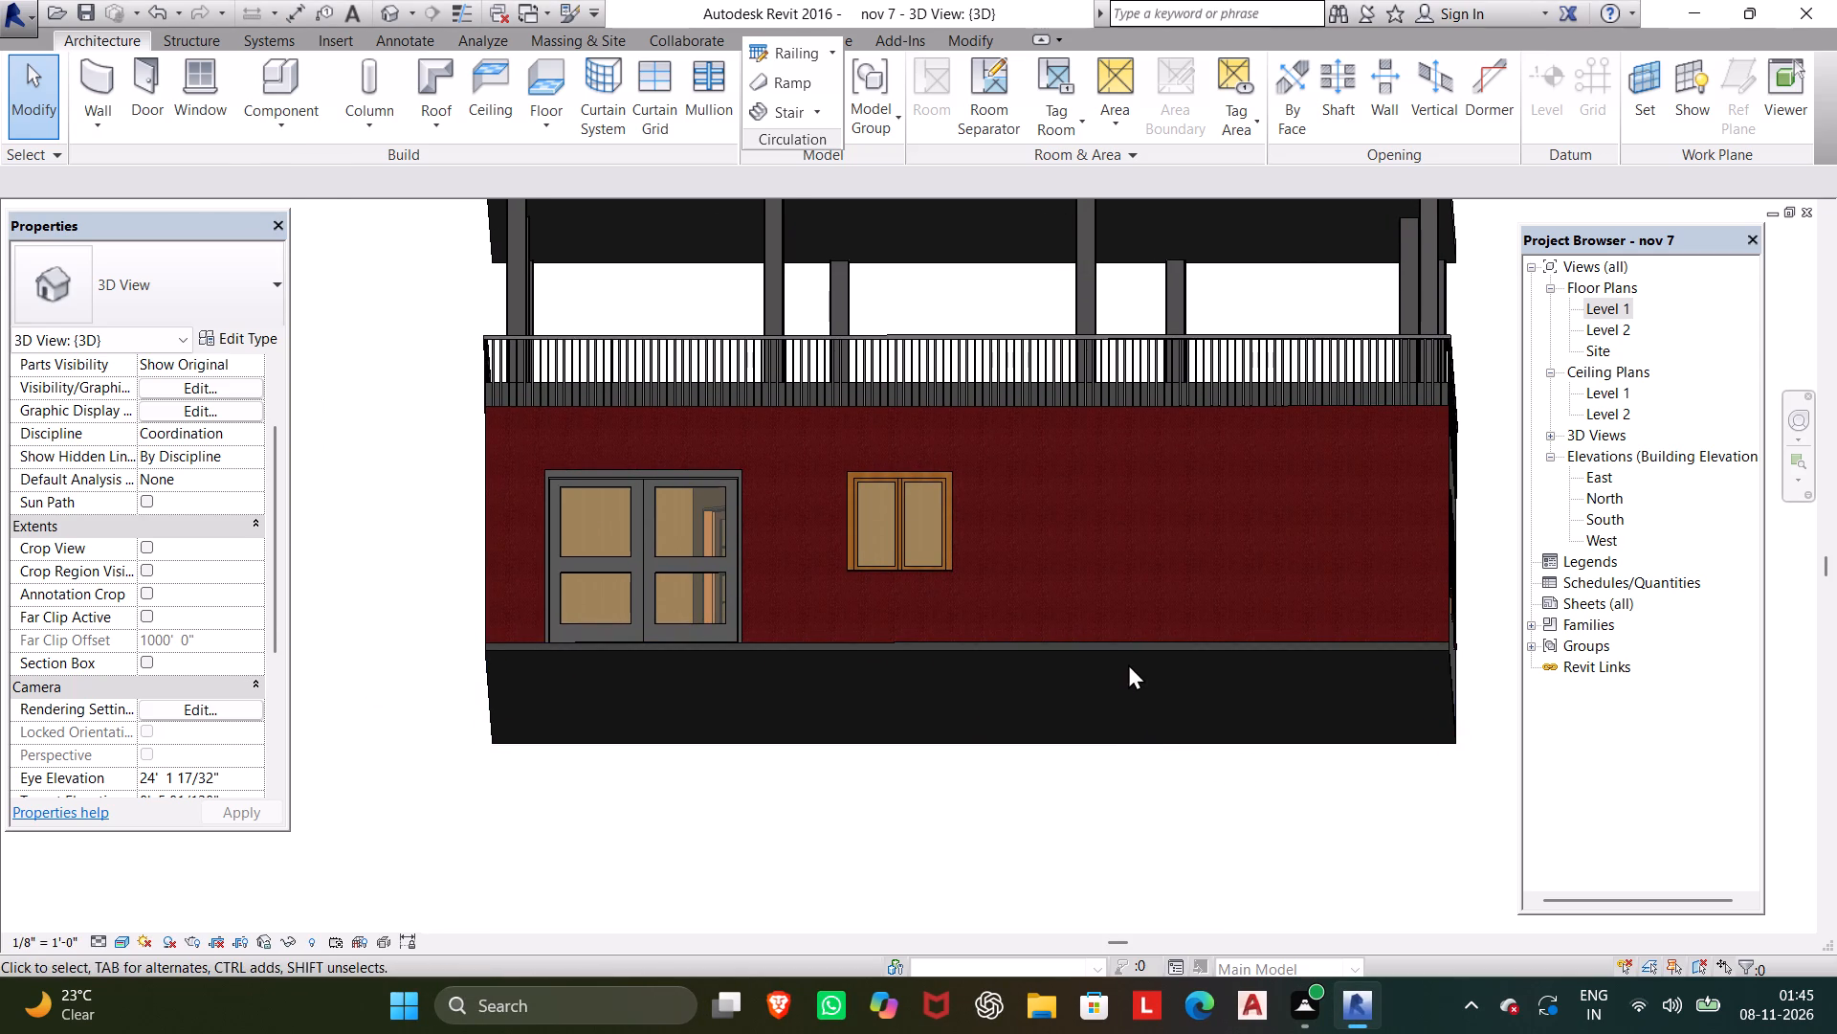
Edit the ground floor slab's boundary, extending its front edge about 23' 1" outward from the red wall.
{"action": "left_click", "coordinate": [1126, 641]}
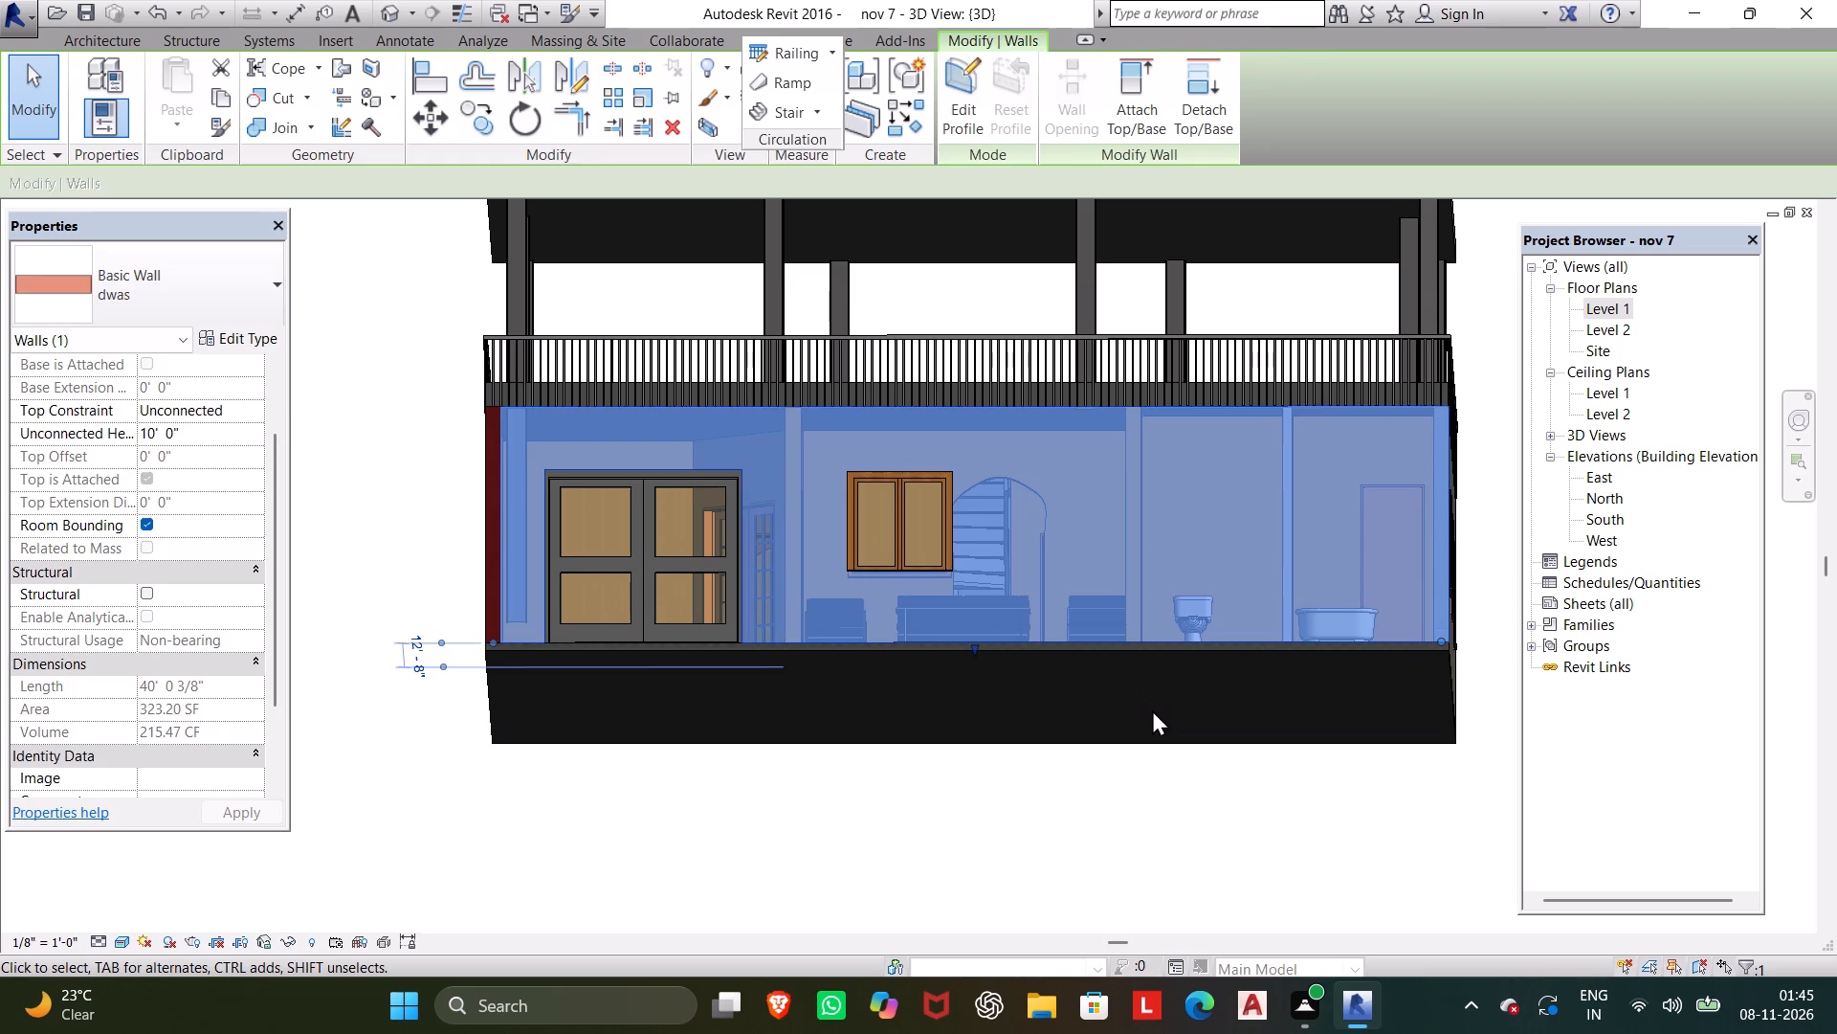
{"action": "key", "text": "Escape"}
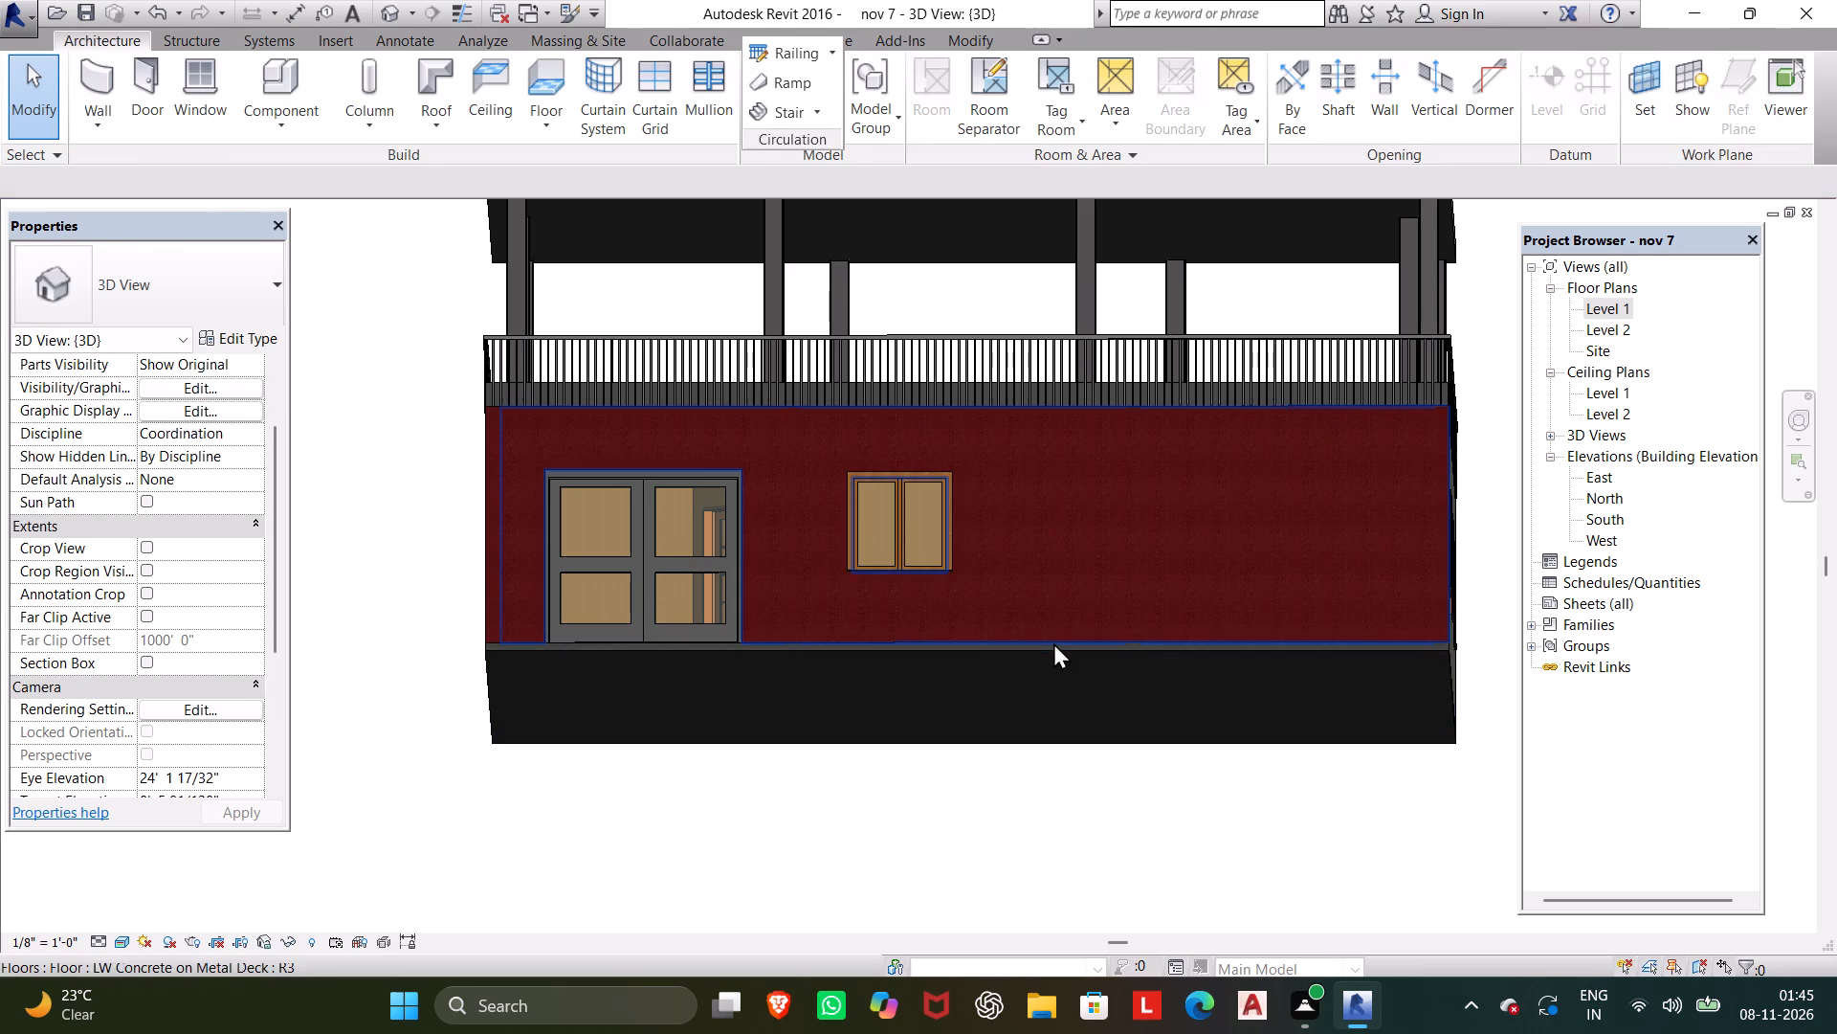
{"action": "left_click", "coordinate": [1053, 642]}
{"action": "key", "text": "Escape"}
{"action": "scroll", "coordinate": [1037, 670], "scroll_direction": "up", "scroll_amount": 3}
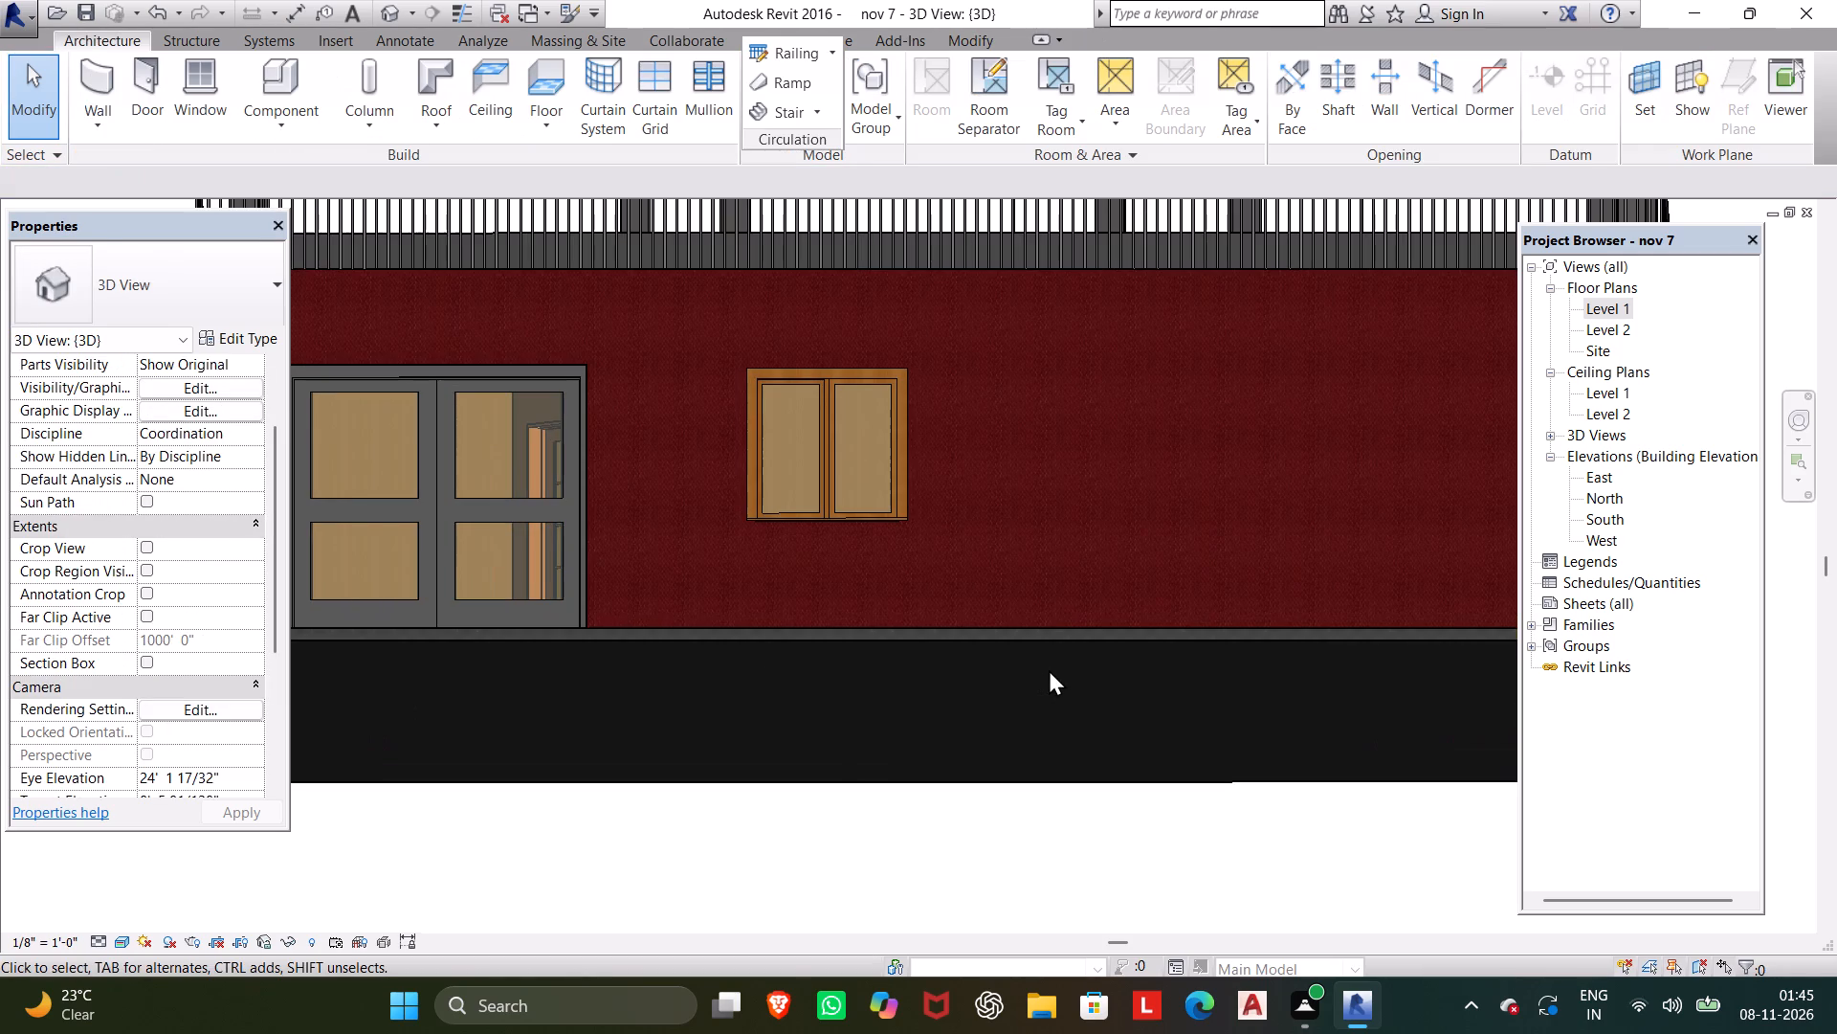
{"action": "left_click", "coordinate": [1058, 642]}
{"action": "scroll", "coordinate": [1073, 677], "scroll_direction": "down", "scroll_amount": 2}
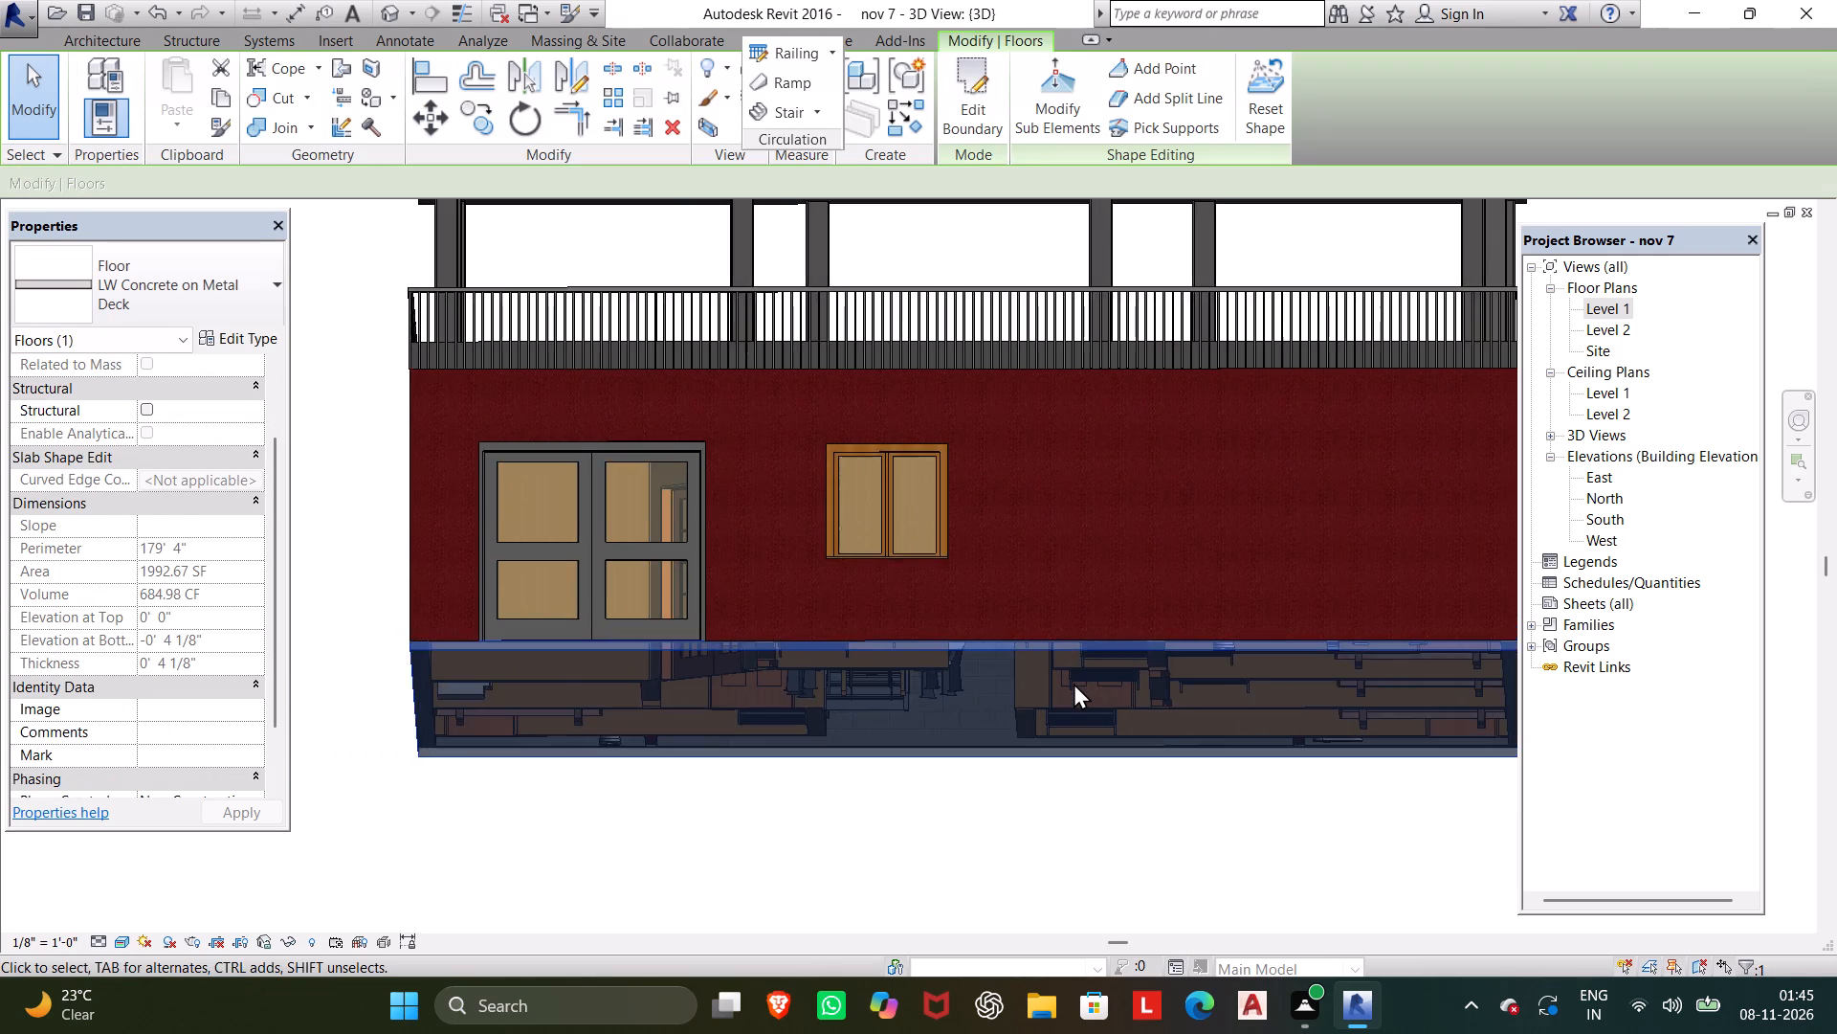
{"action": "scroll", "coordinate": [1073, 683], "scroll_direction": "down", "scroll_amount": 2}
{"action": "middle_click_drag", "start_coordinate": [1073, 683], "coordinate": [1085, 853], "text": "shift"}
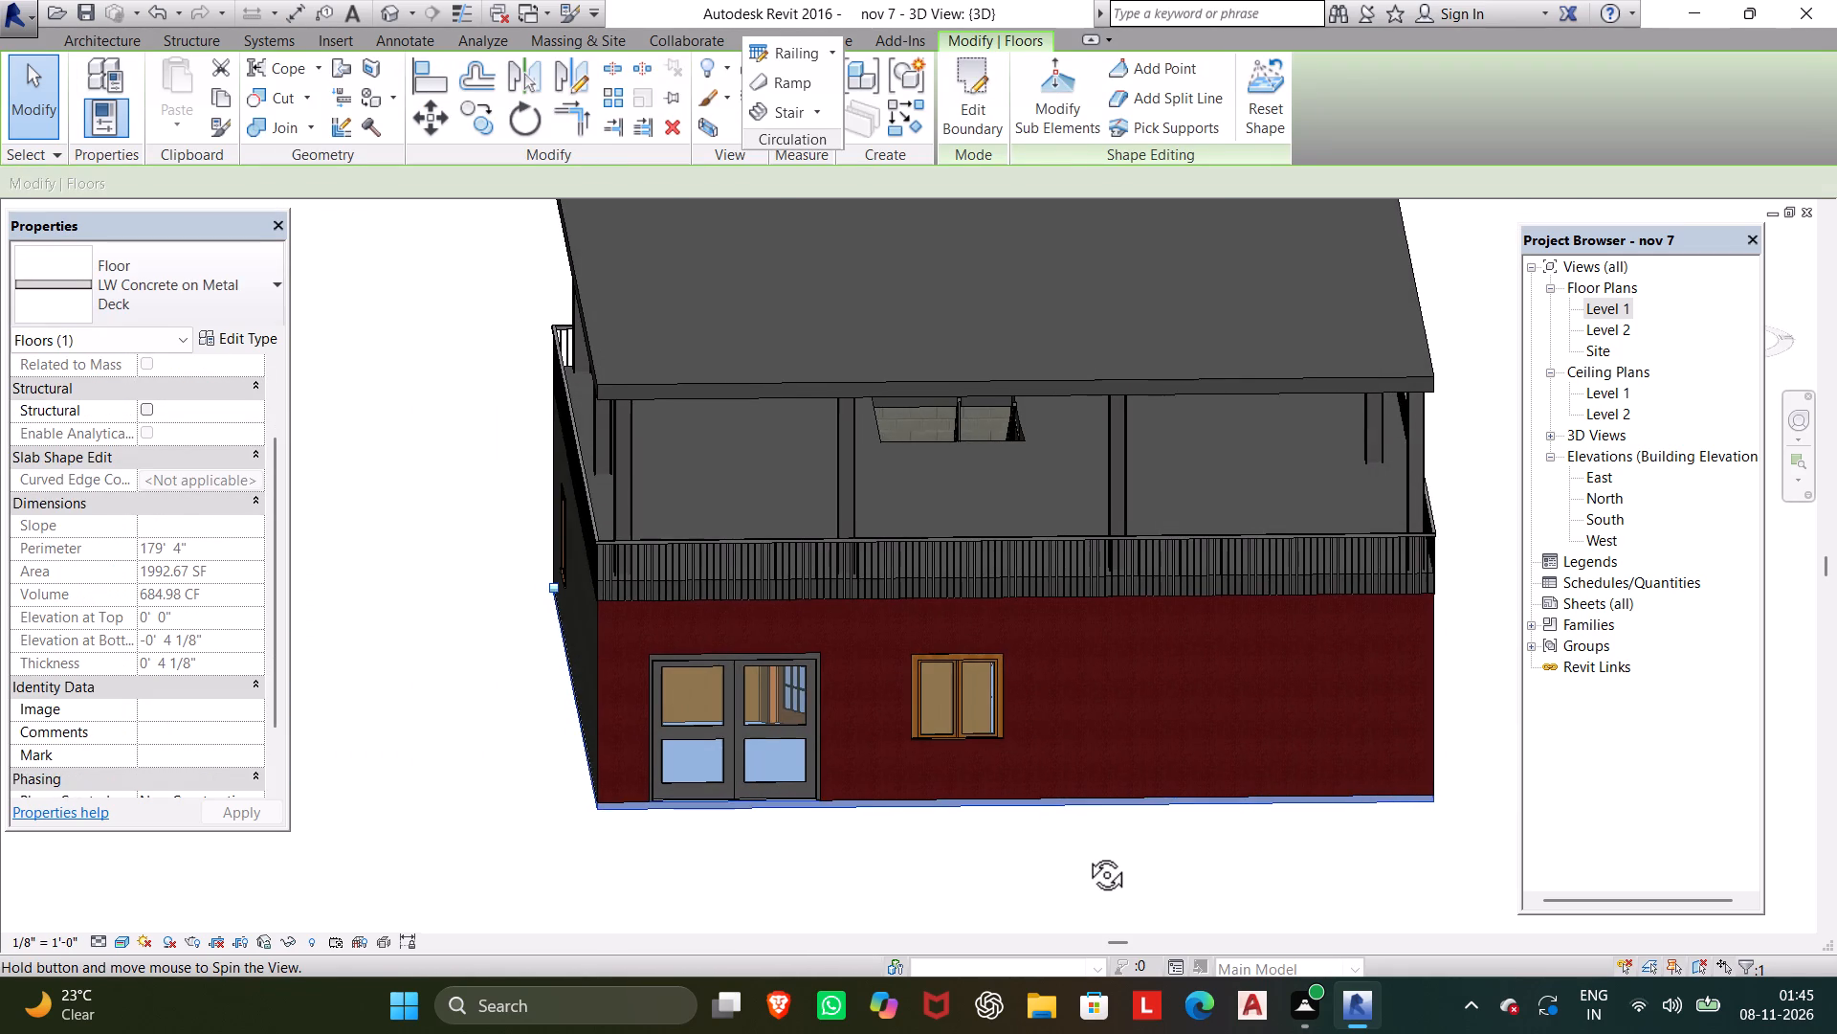
{"action": "middle_click_drag", "start_coordinate": [1085, 853], "coordinate": [1084, 851], "text": "shift"}
{"action": "left_click", "coordinate": [975, 127]}
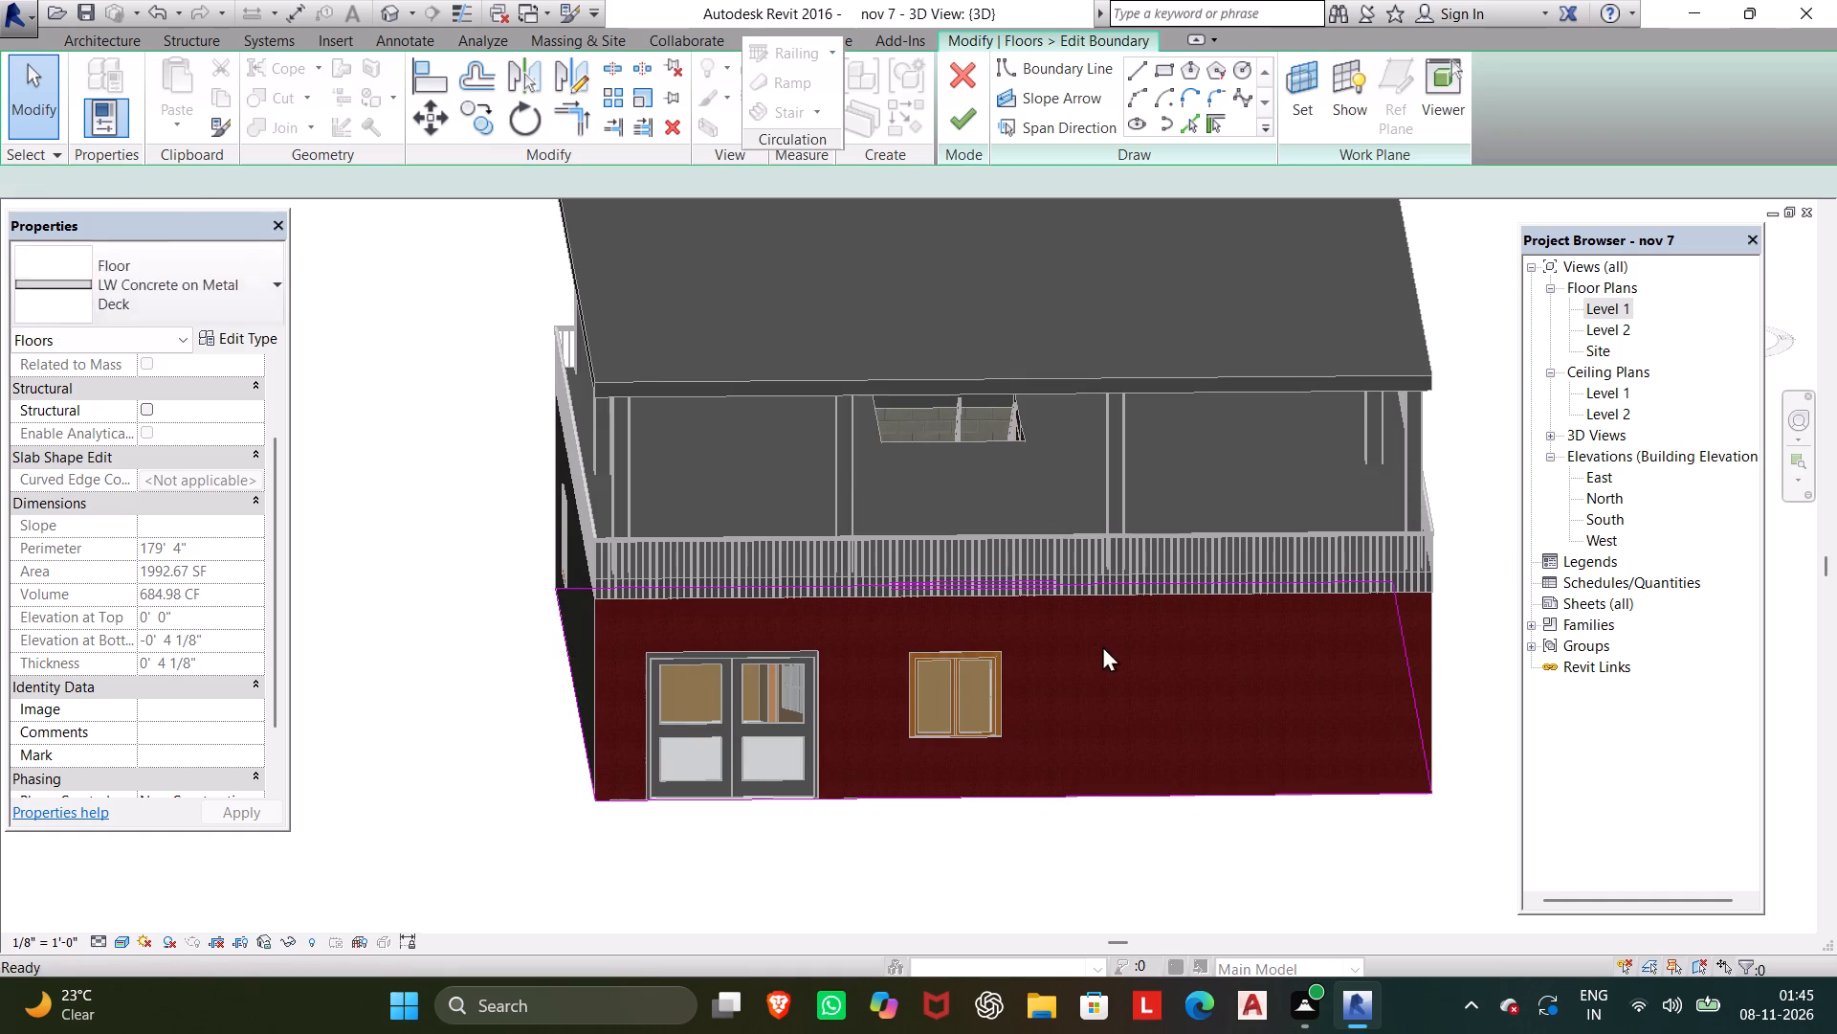
{"action": "scroll", "coordinate": [1140, 826], "scroll_direction": "up", "scroll_amount": 3}
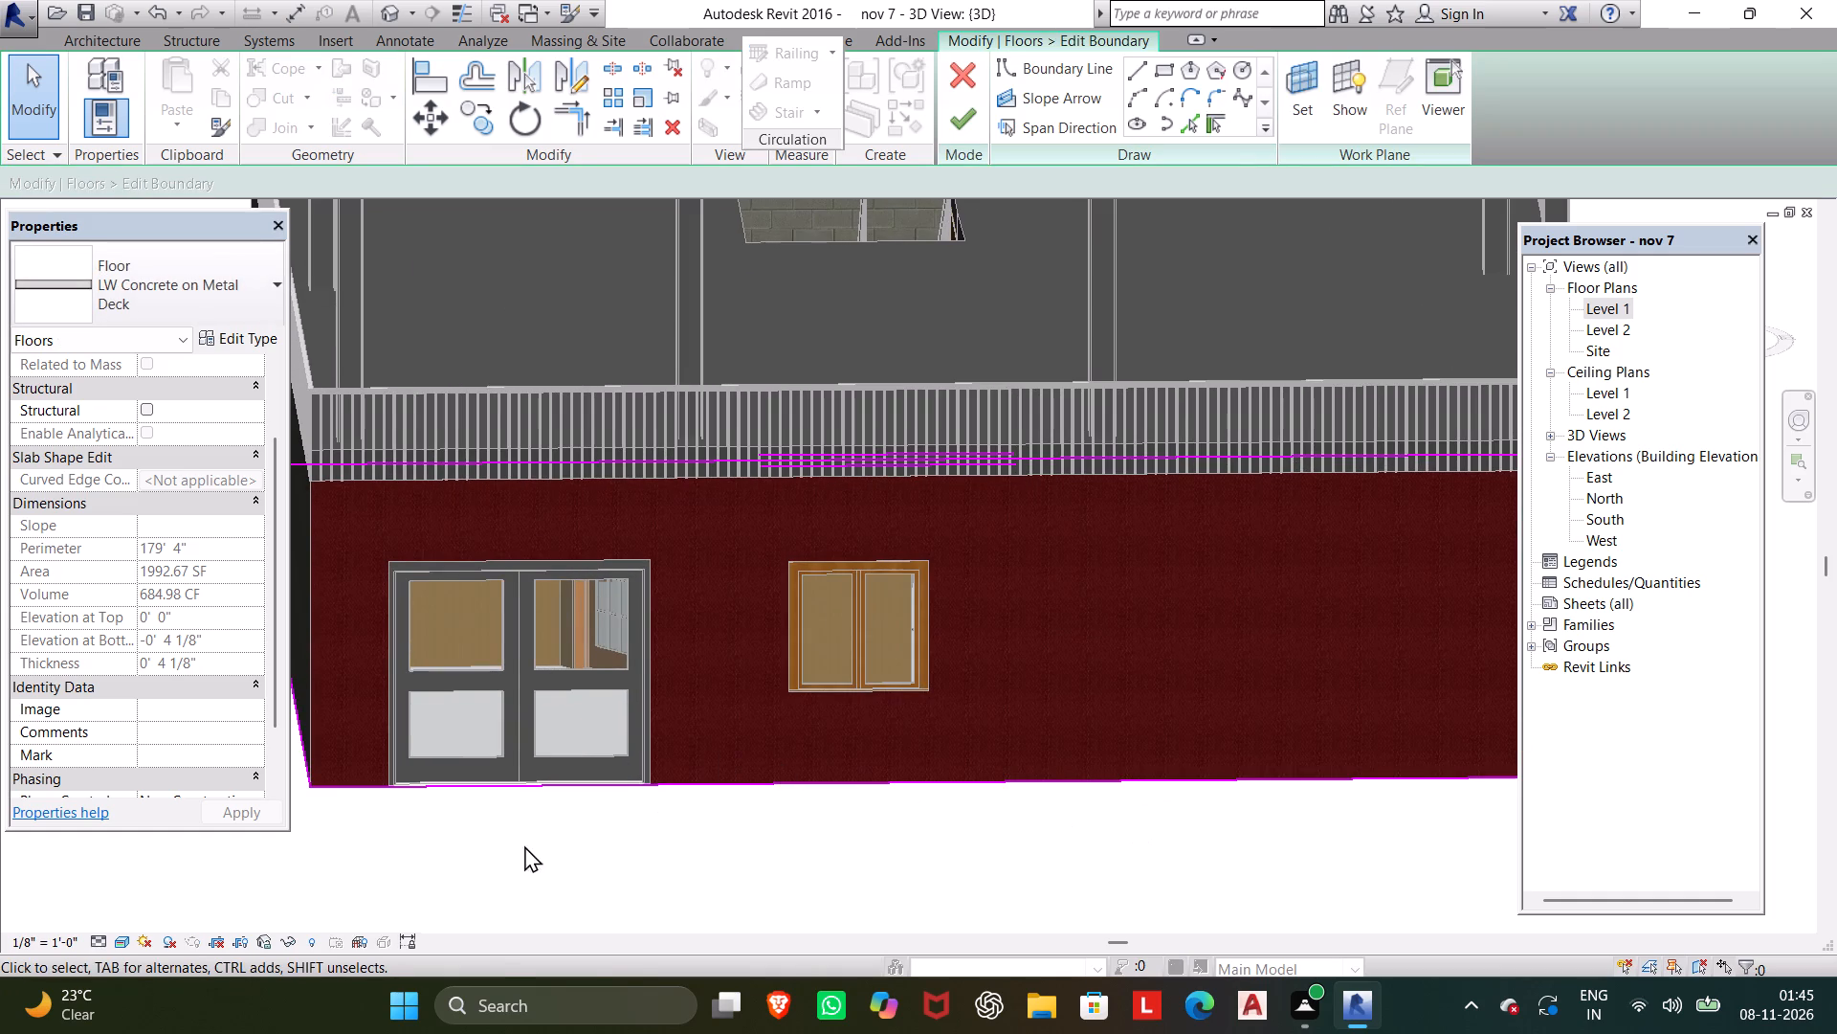
{"action": "middle_click_drag", "start_coordinate": [526, 845], "coordinate": [750, 762]}
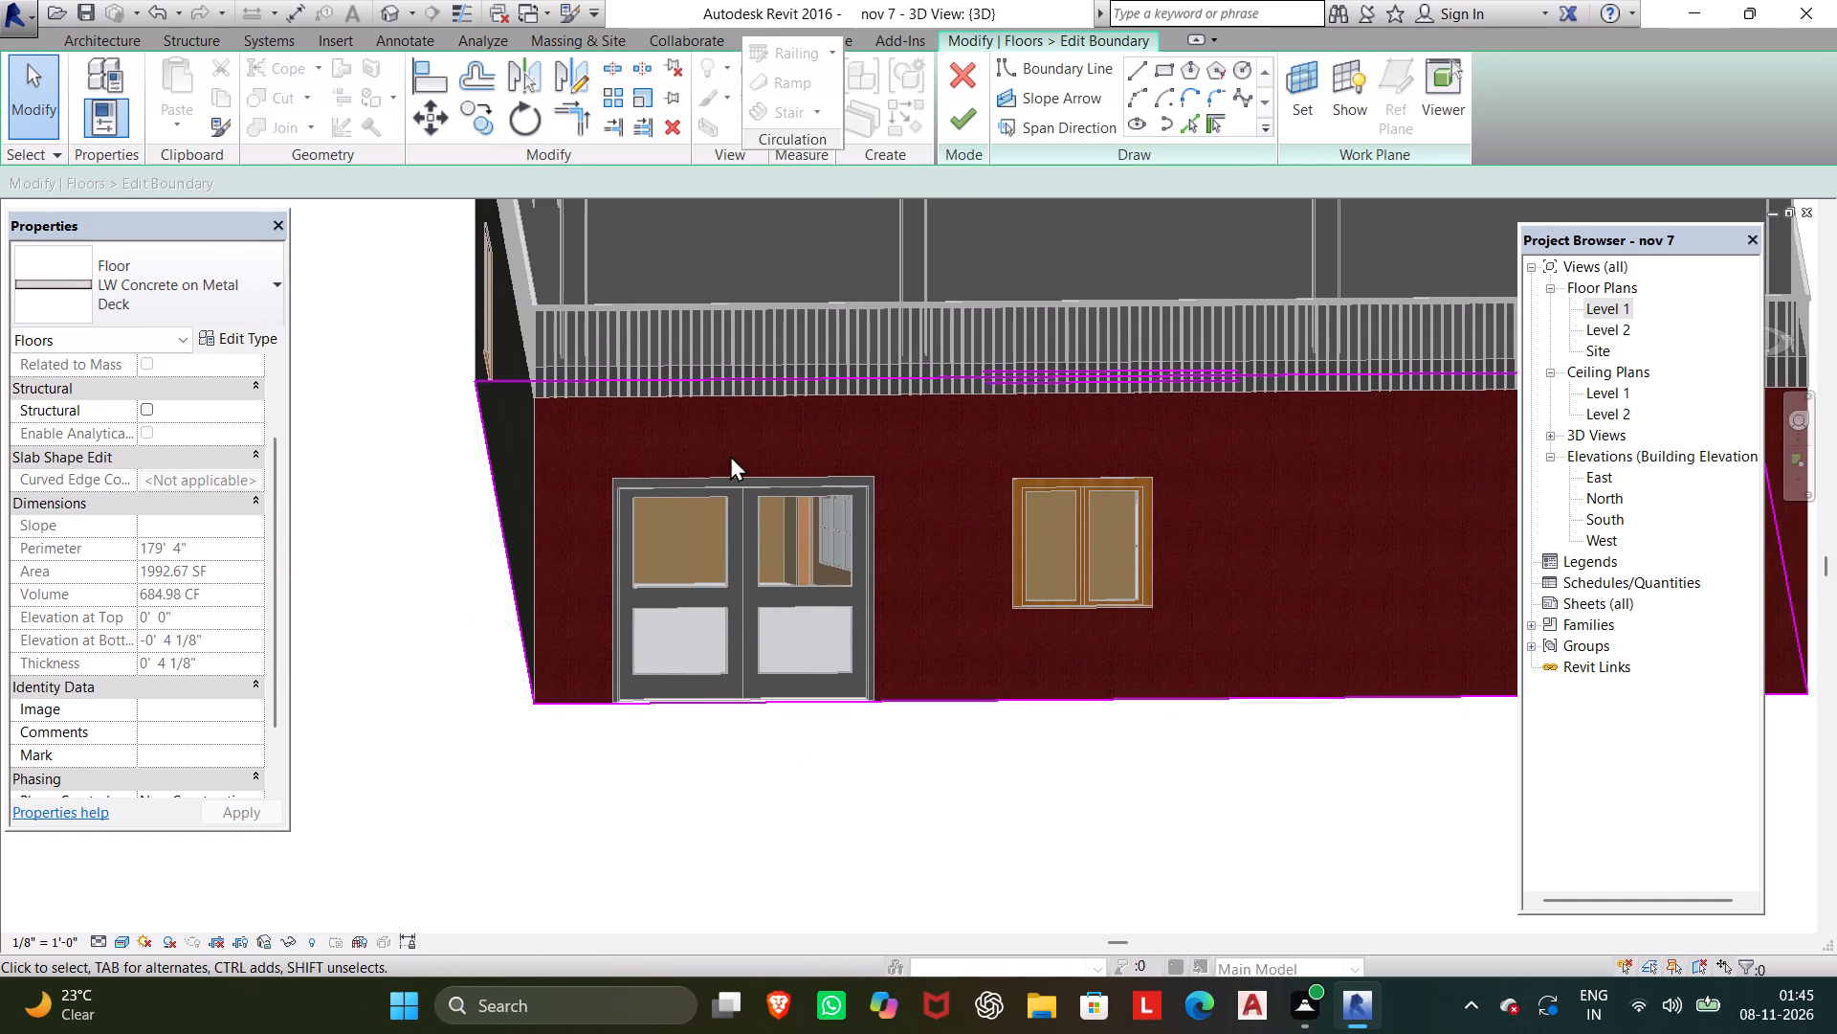
{"action": "scroll", "coordinate": [541, 733], "scroll_direction": "up", "scroll_amount": 3}
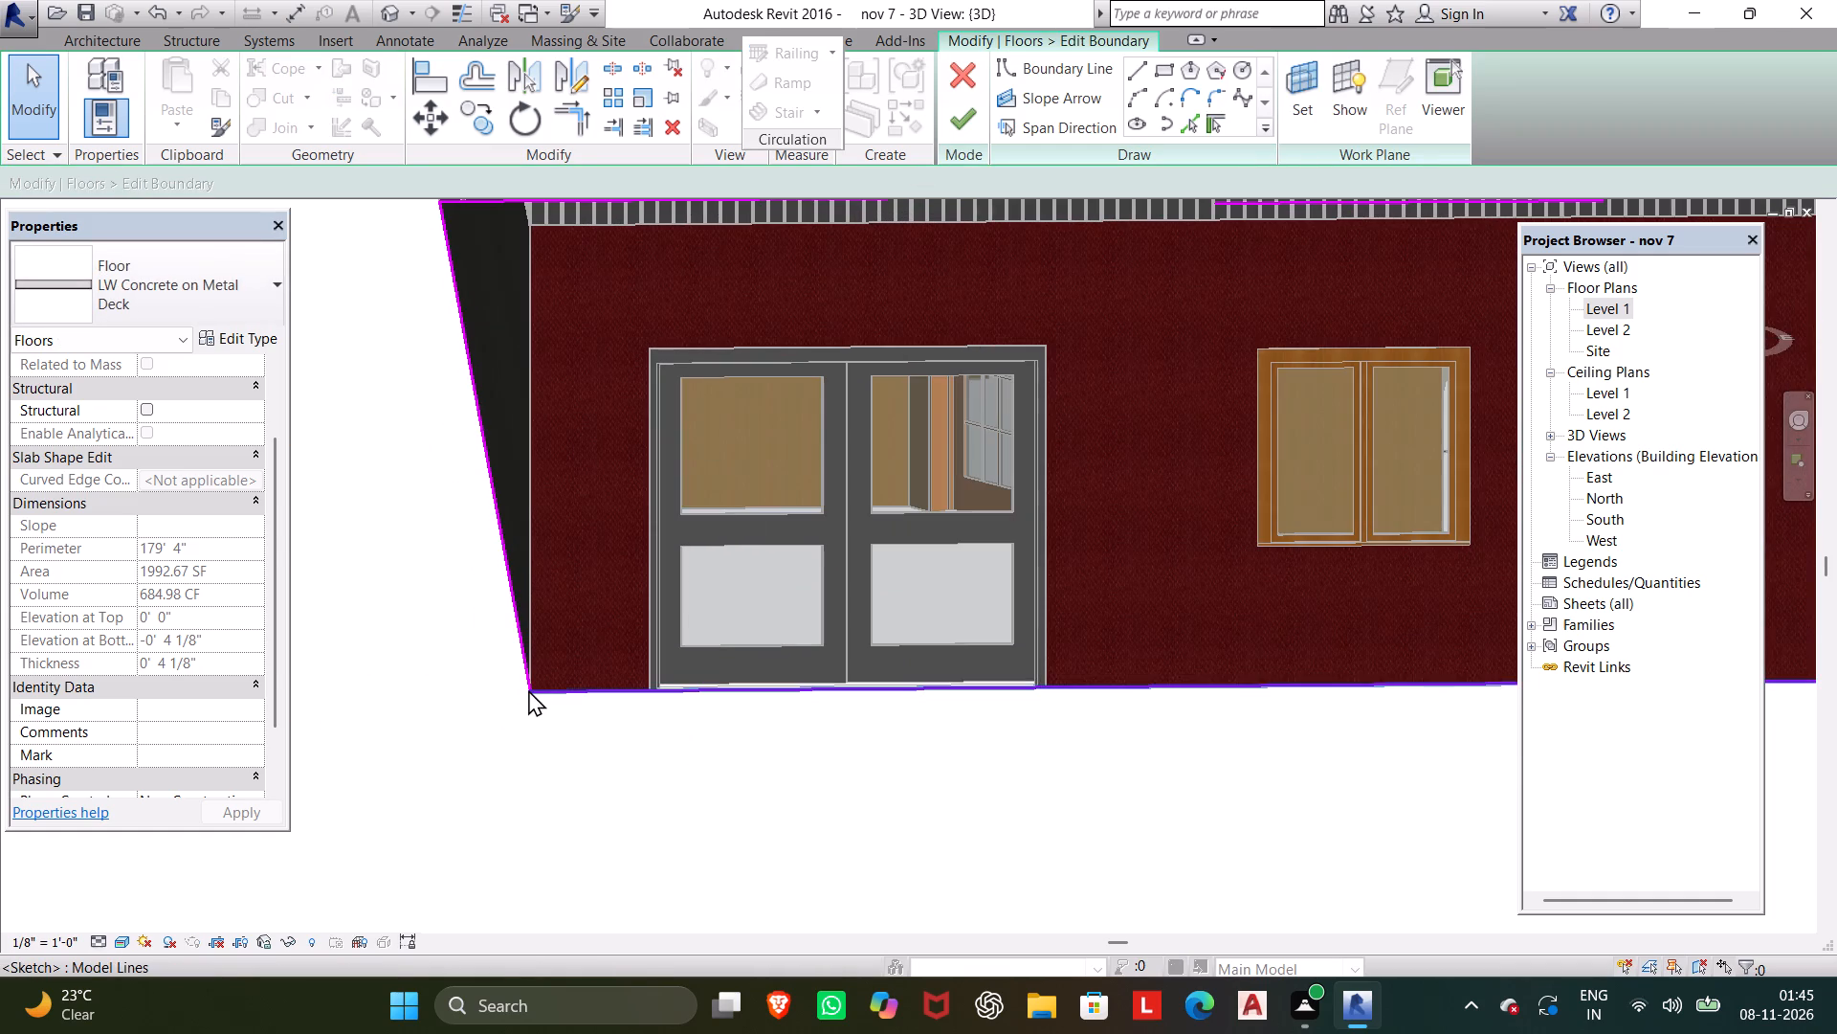
{"action": "left_click_drag", "start_coordinate": [527, 689], "coordinate": [552, 917]}
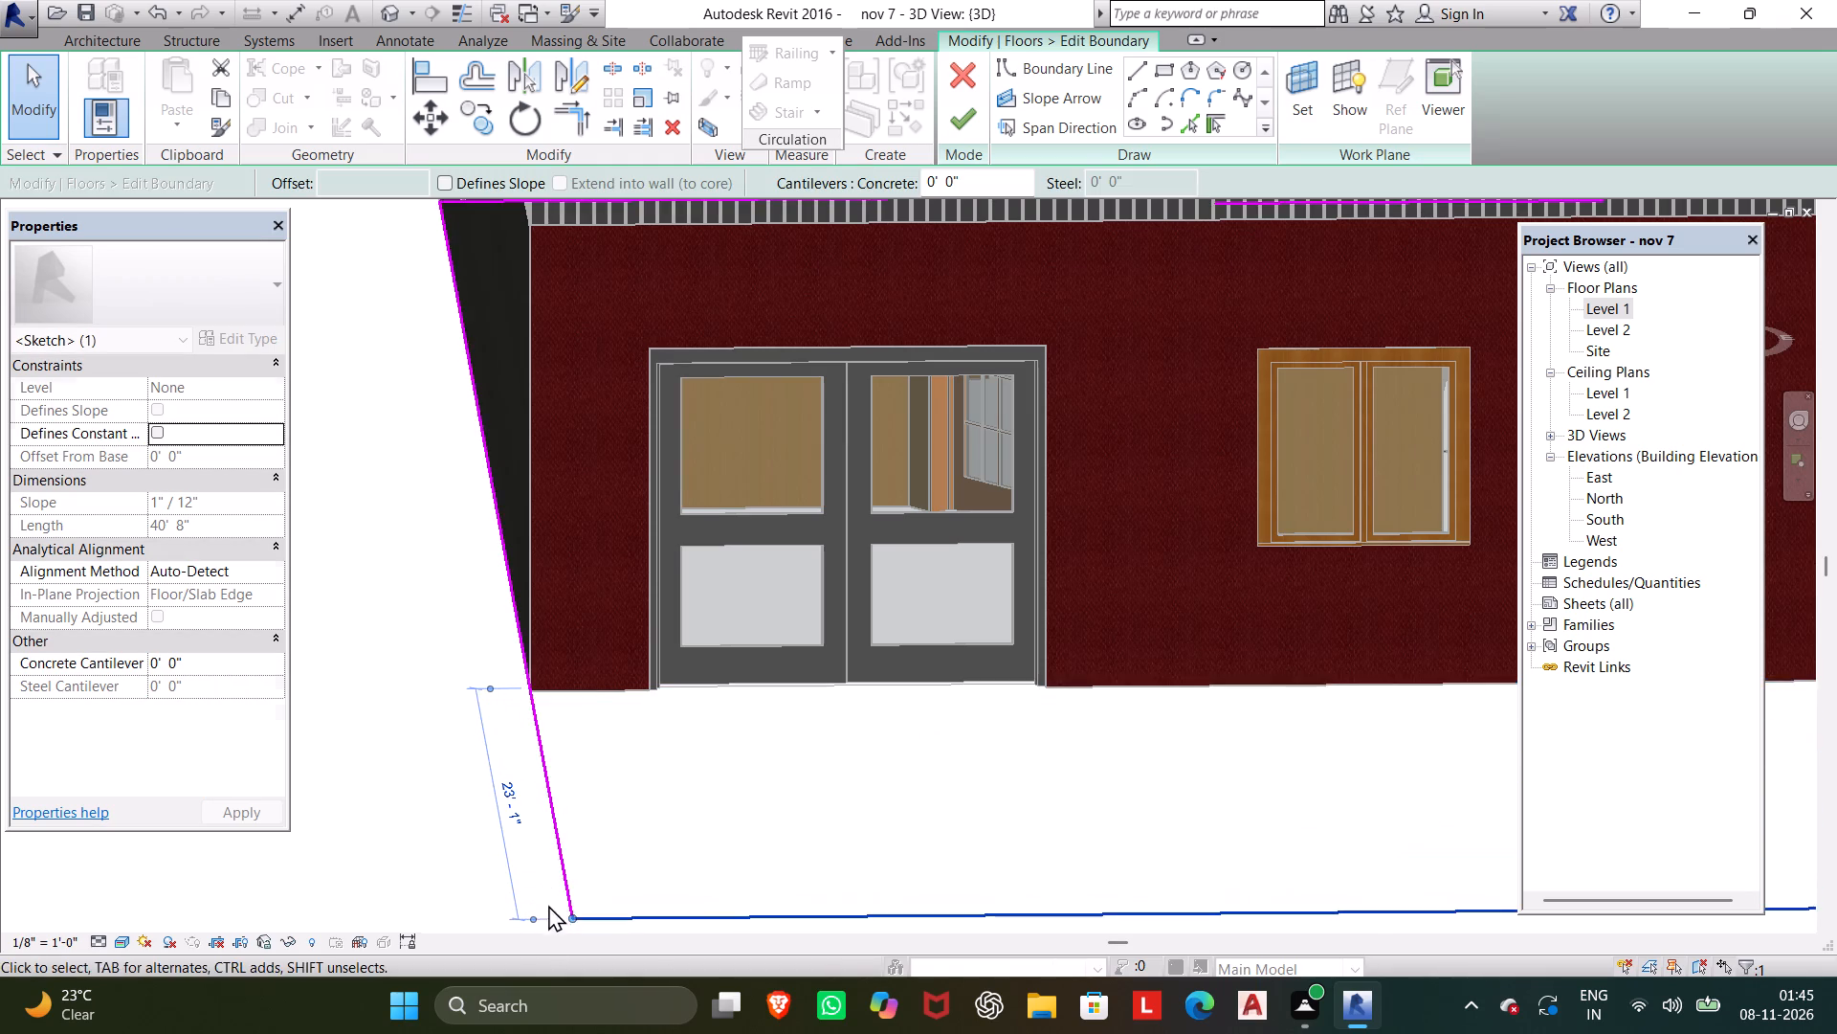
{"action": "scroll", "coordinate": [554, 895], "scroll_direction": "down", "scroll_amount": 6}
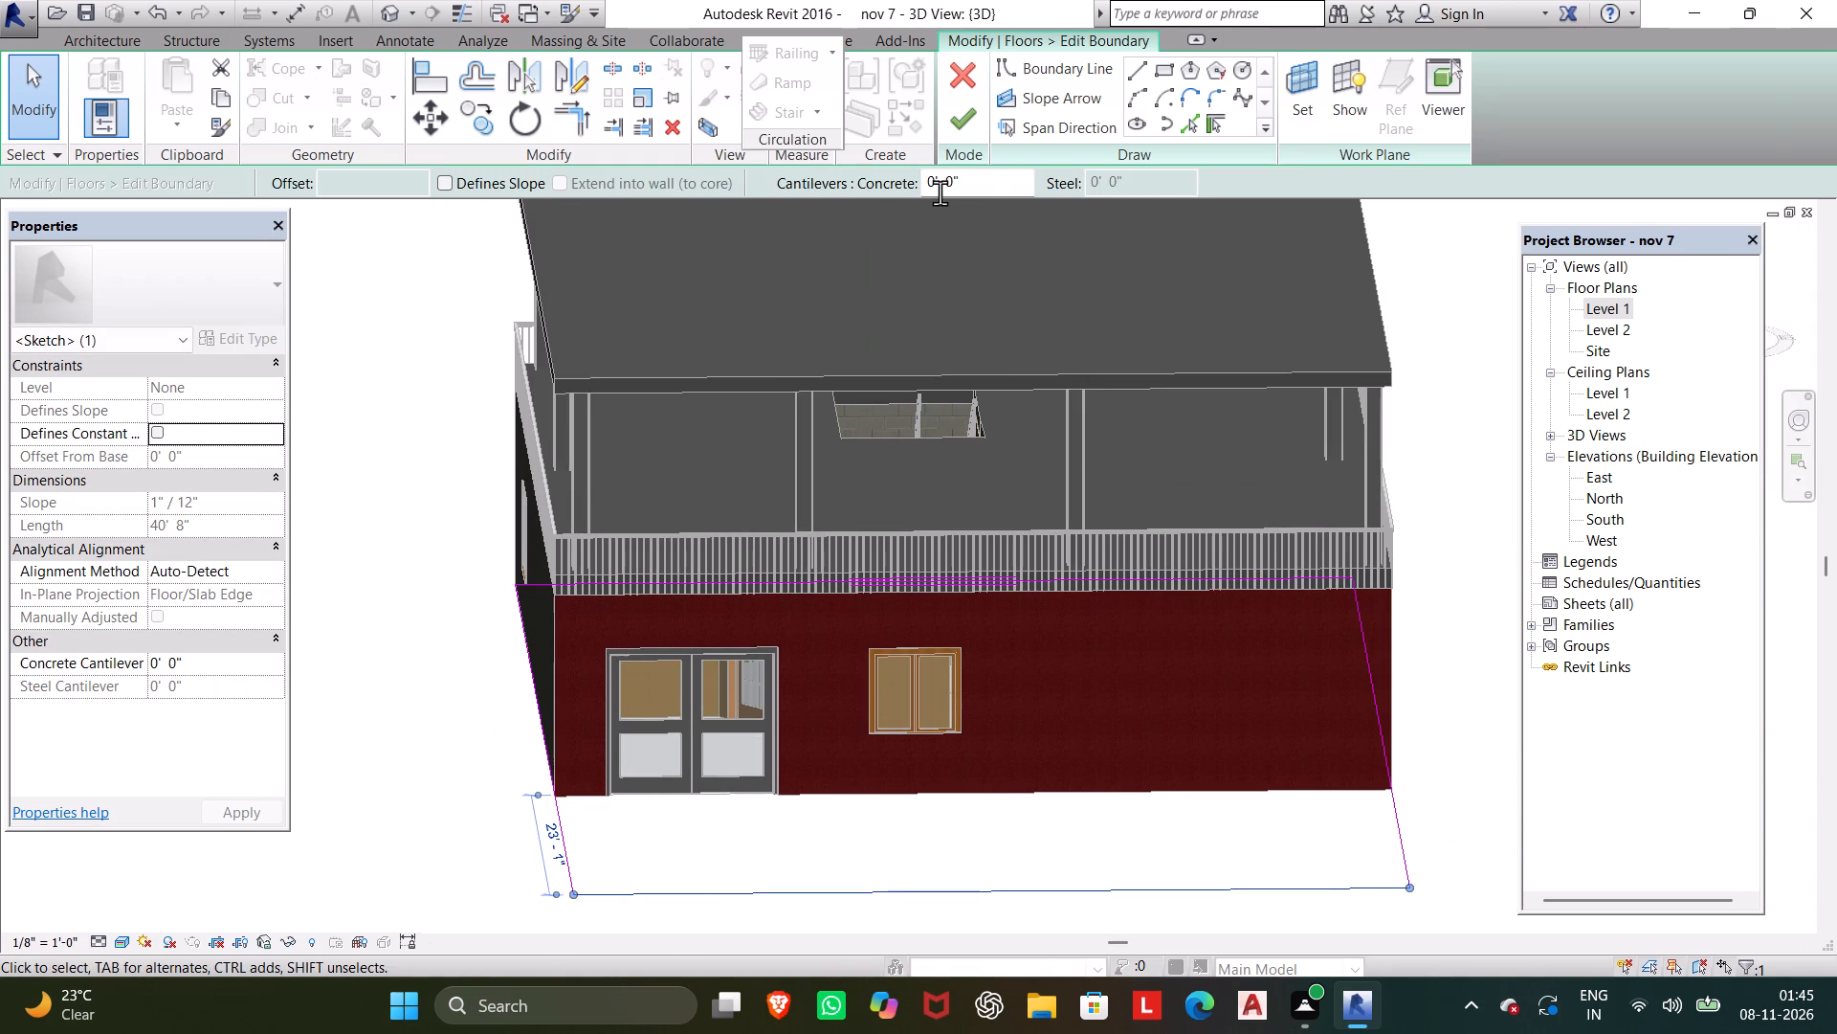
{"action": "left_click", "coordinate": [959, 125]}
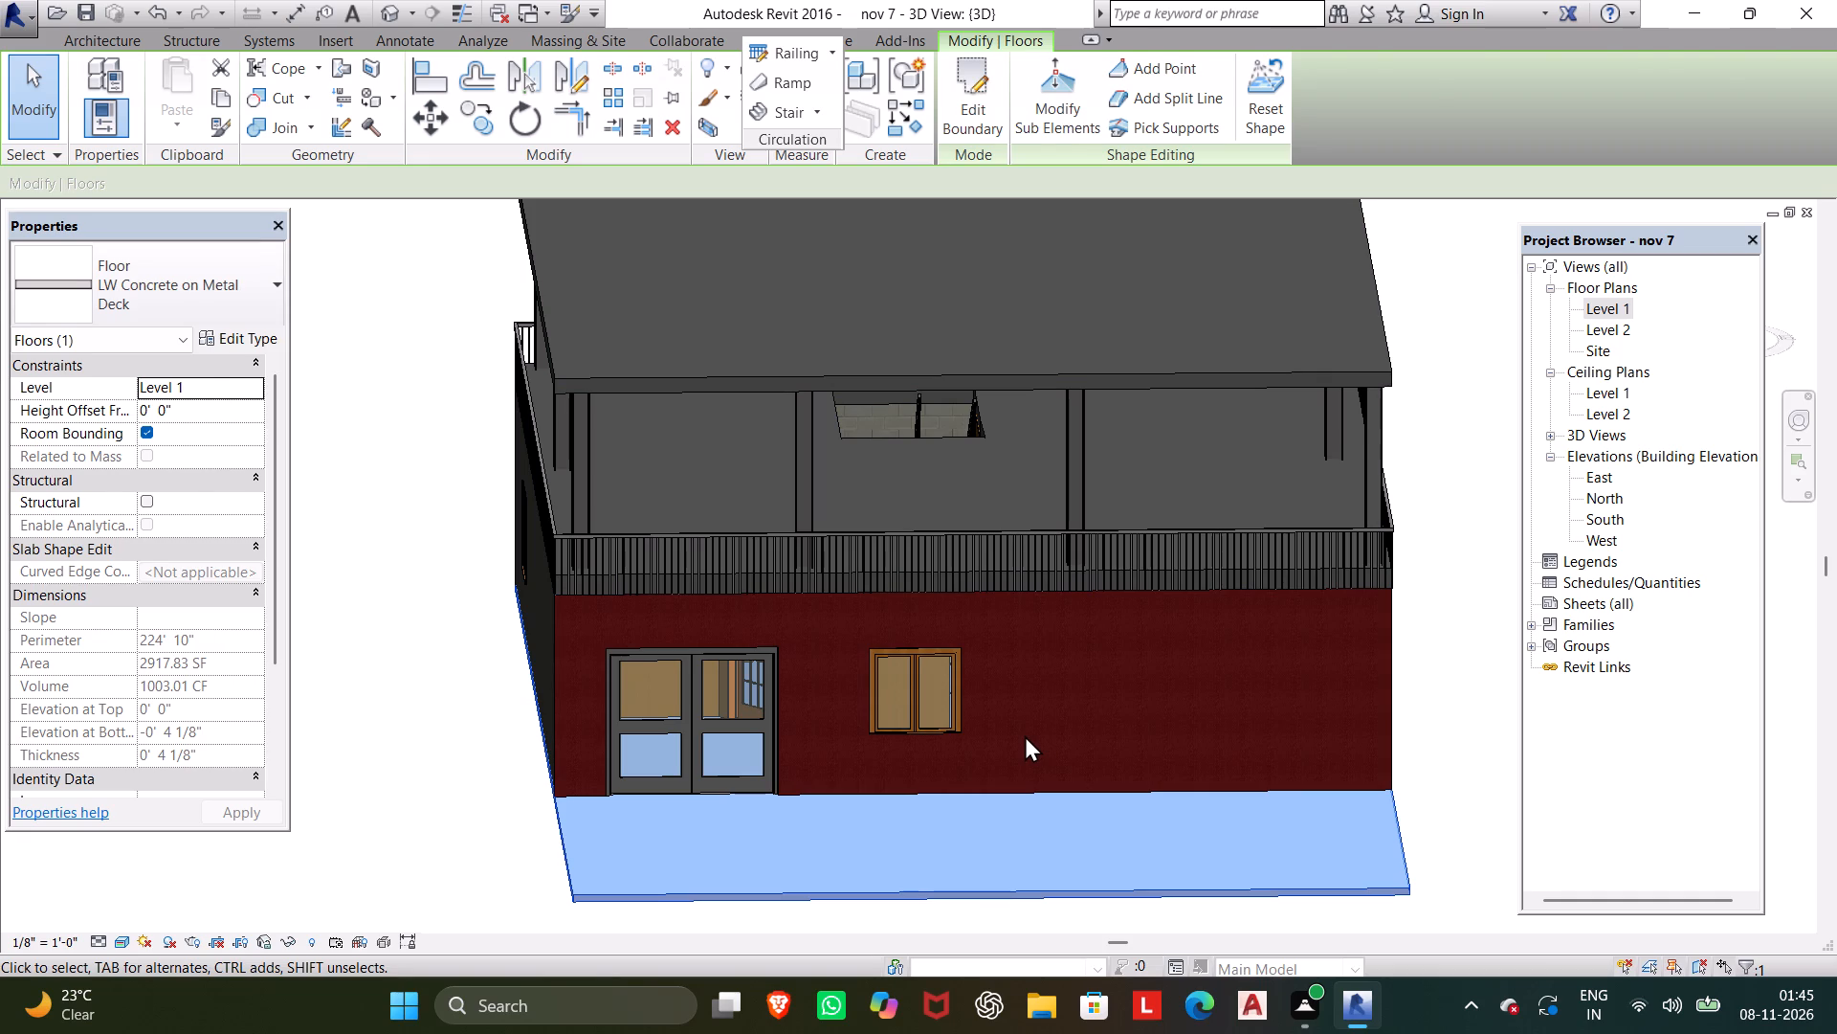
{"action": "key", "text": "Escape"}
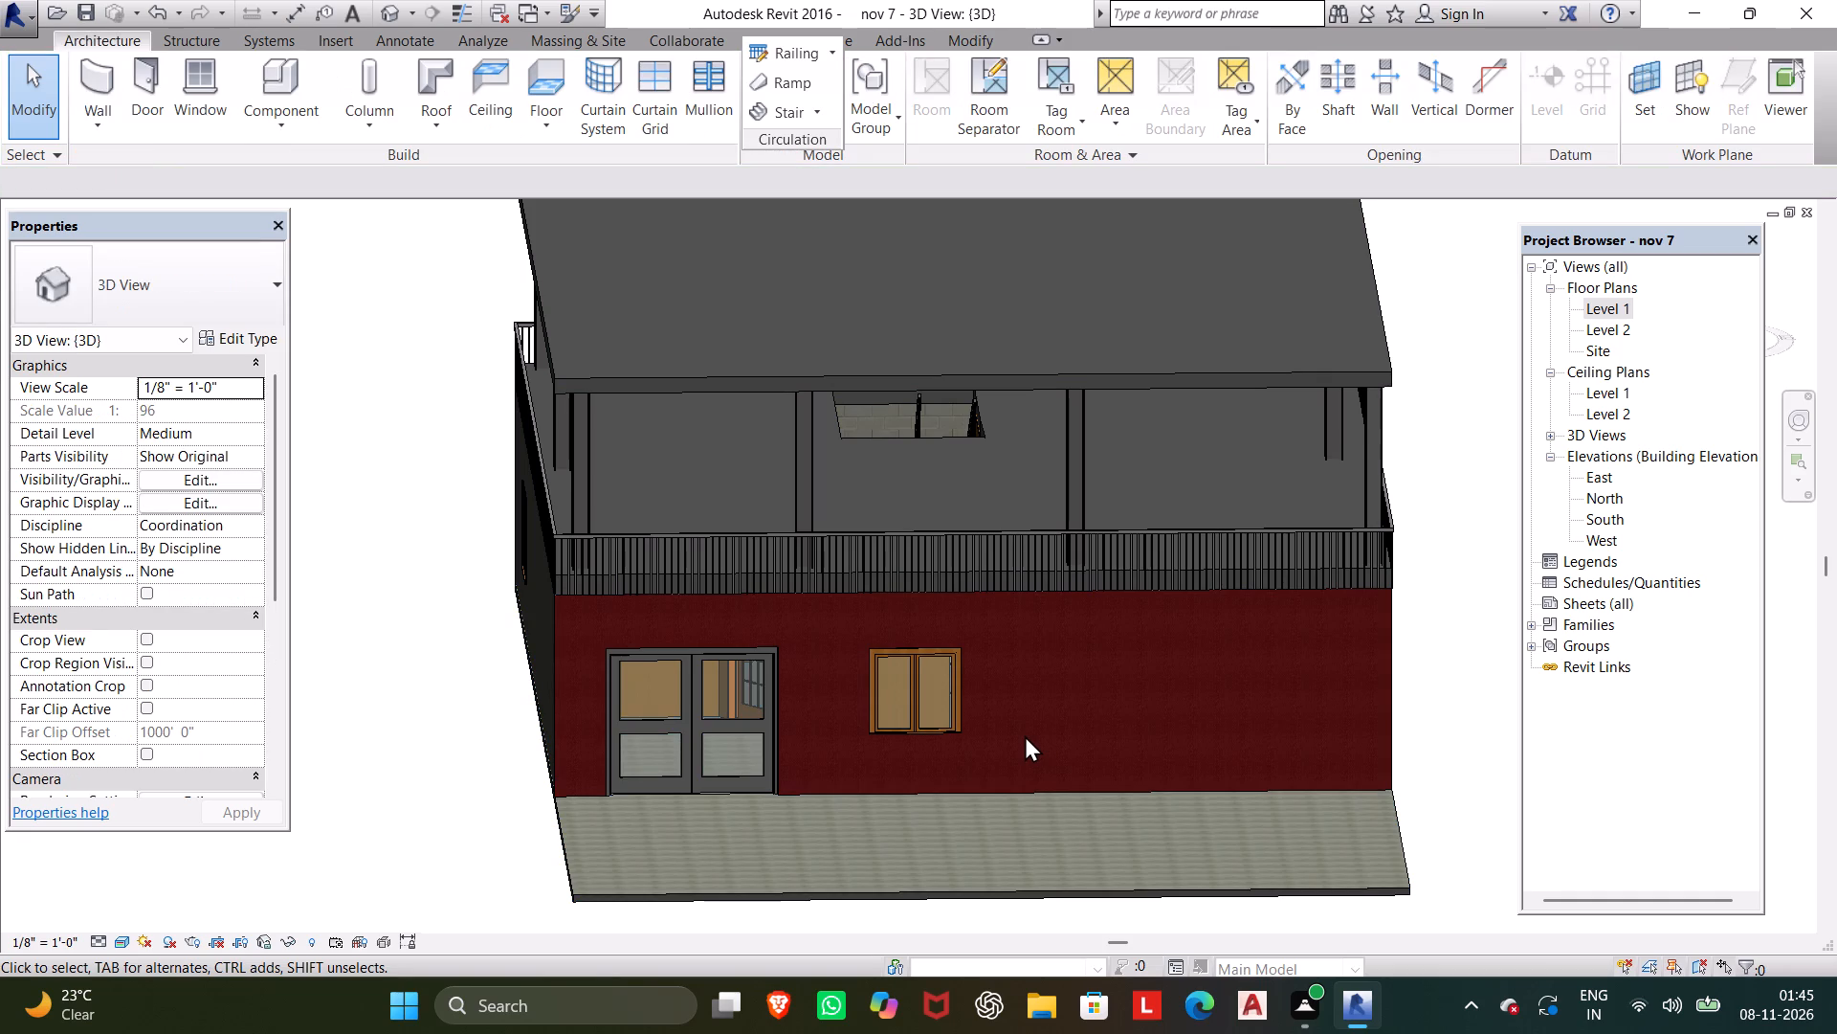
Load the RPC Tree - Conifer family from the US Imperial Planting folder for component placement.
{"action": "left_click", "coordinate": [298, 67]}
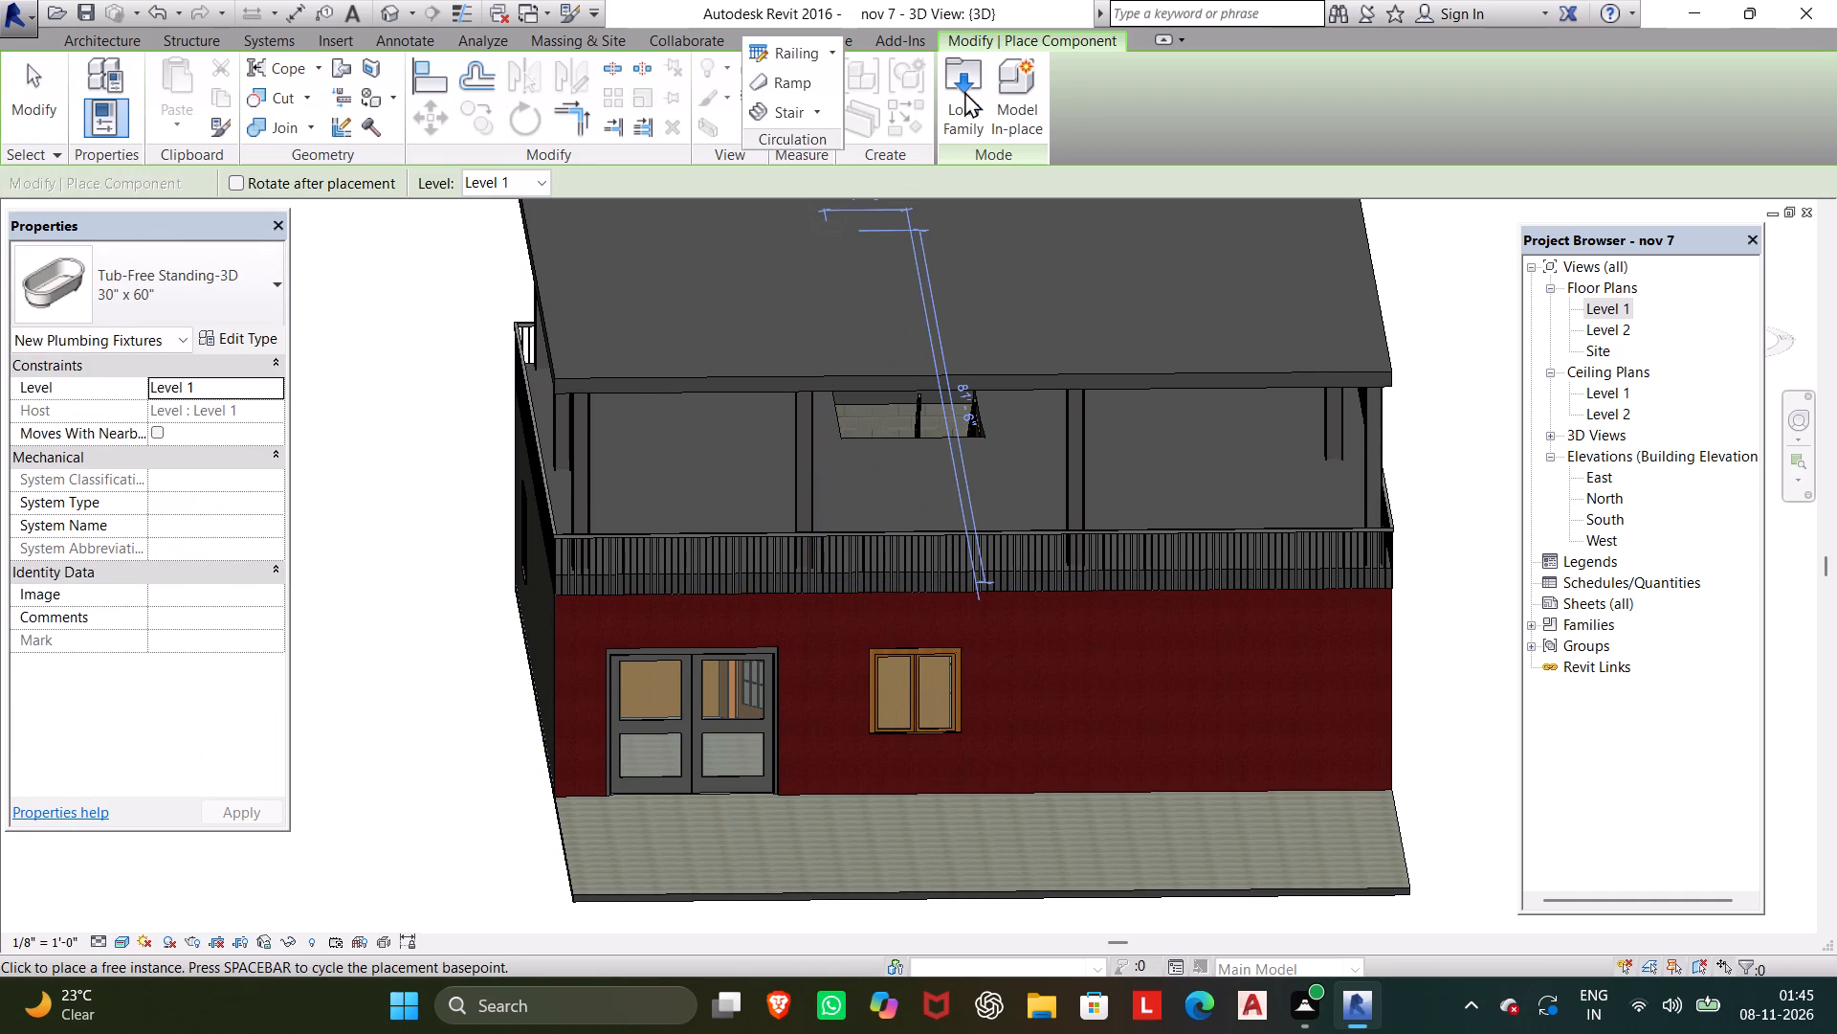
{"action": "left_click", "coordinate": [966, 84]}
{"action": "scroll", "coordinate": [962, 564], "scroll_direction": "down", "scroll_amount": 1}
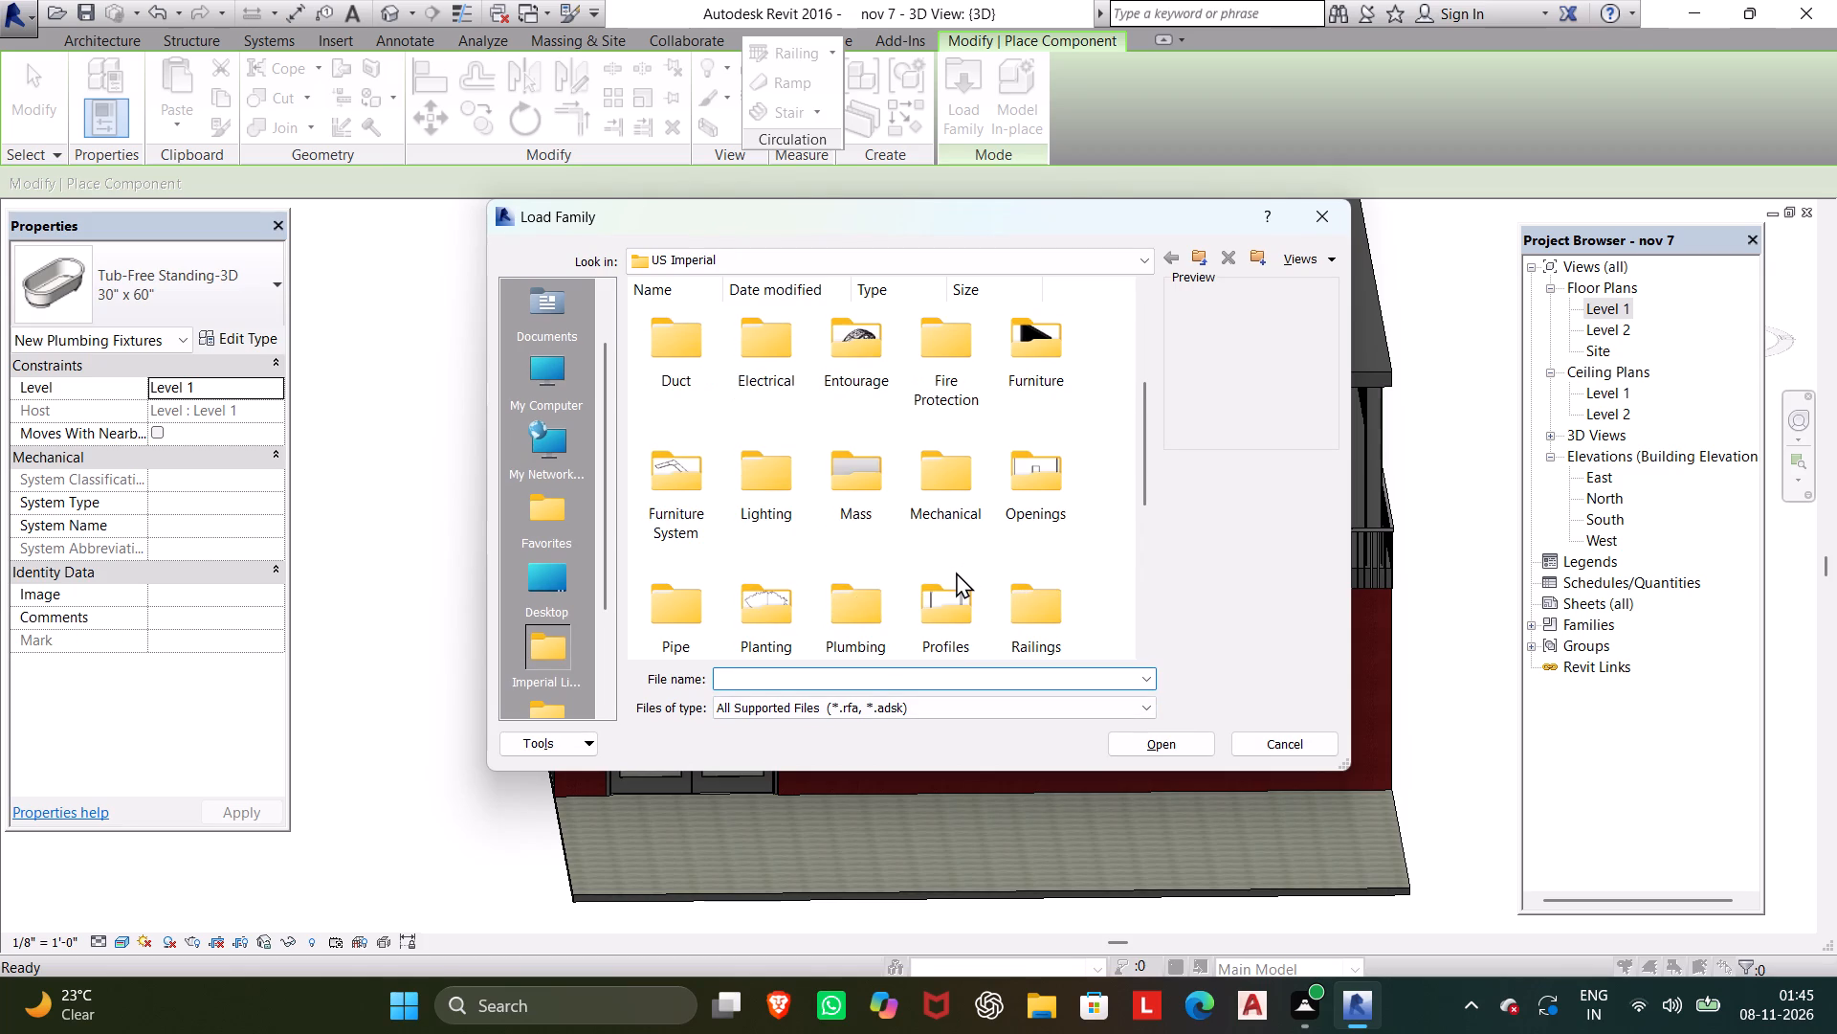
{"action": "left_click", "coordinate": [783, 603]}
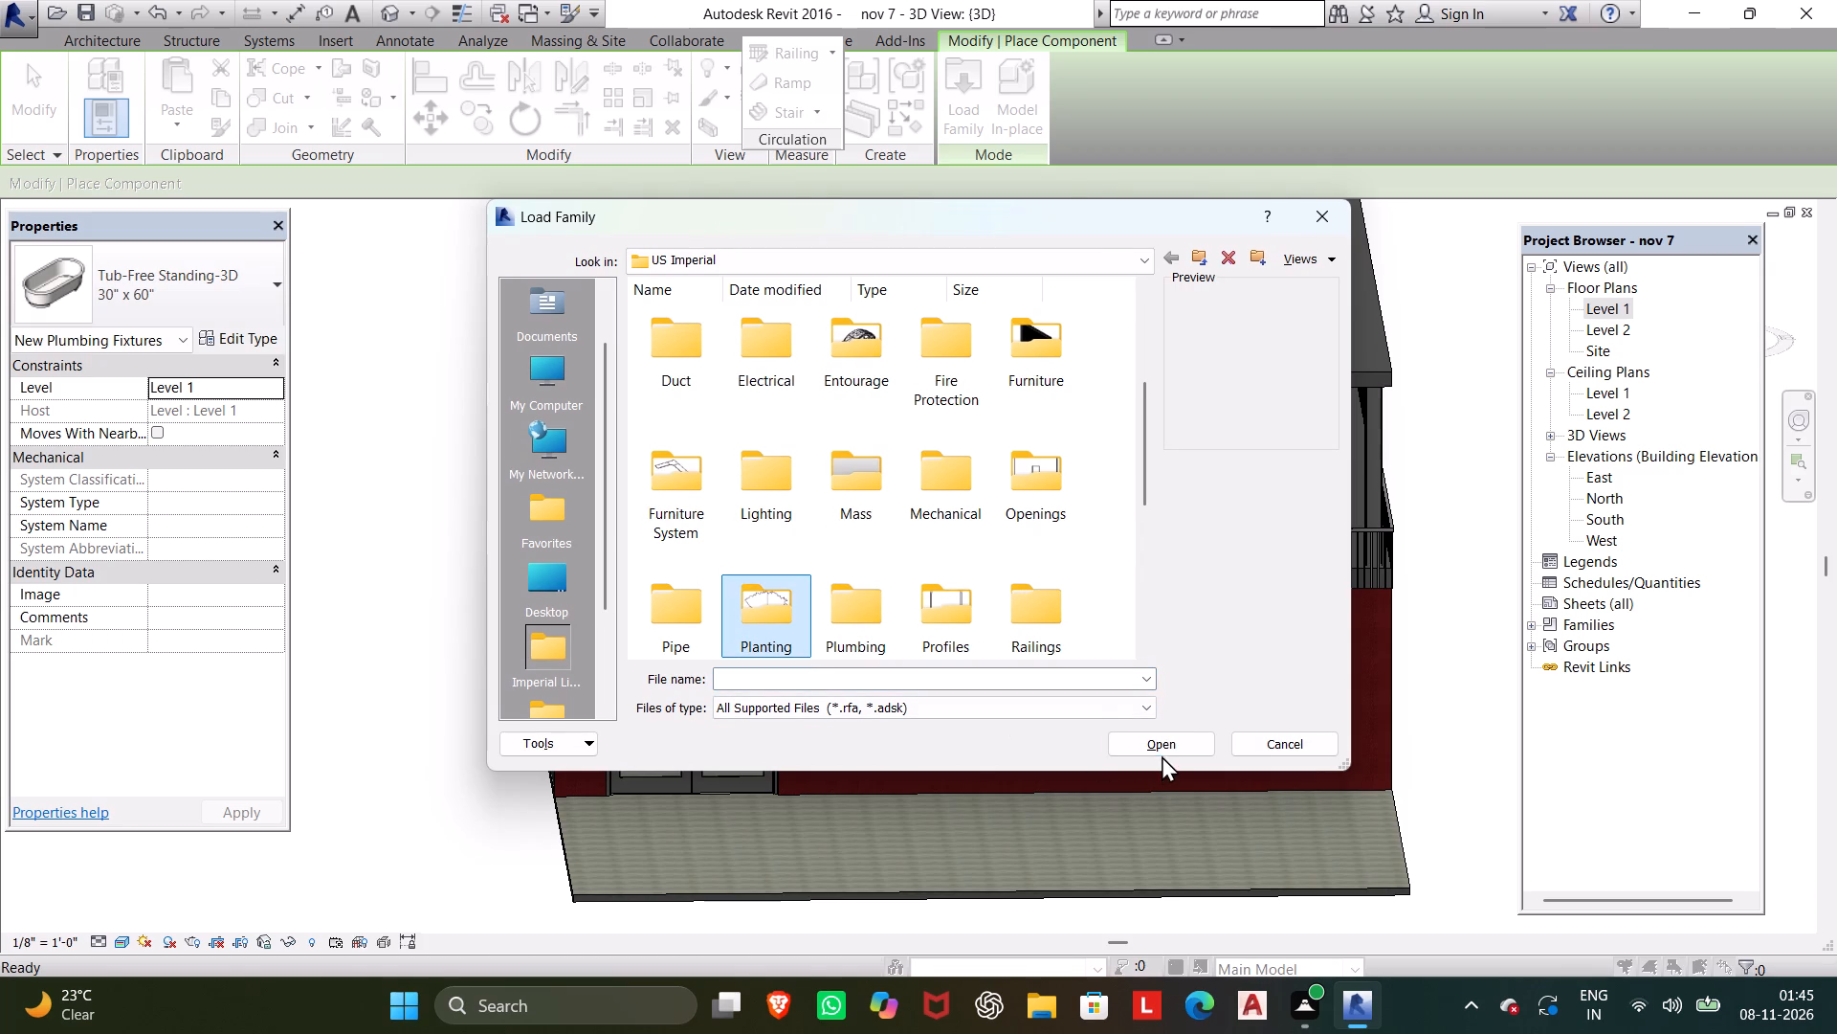
{"action": "left_click", "coordinate": [1161, 754]}
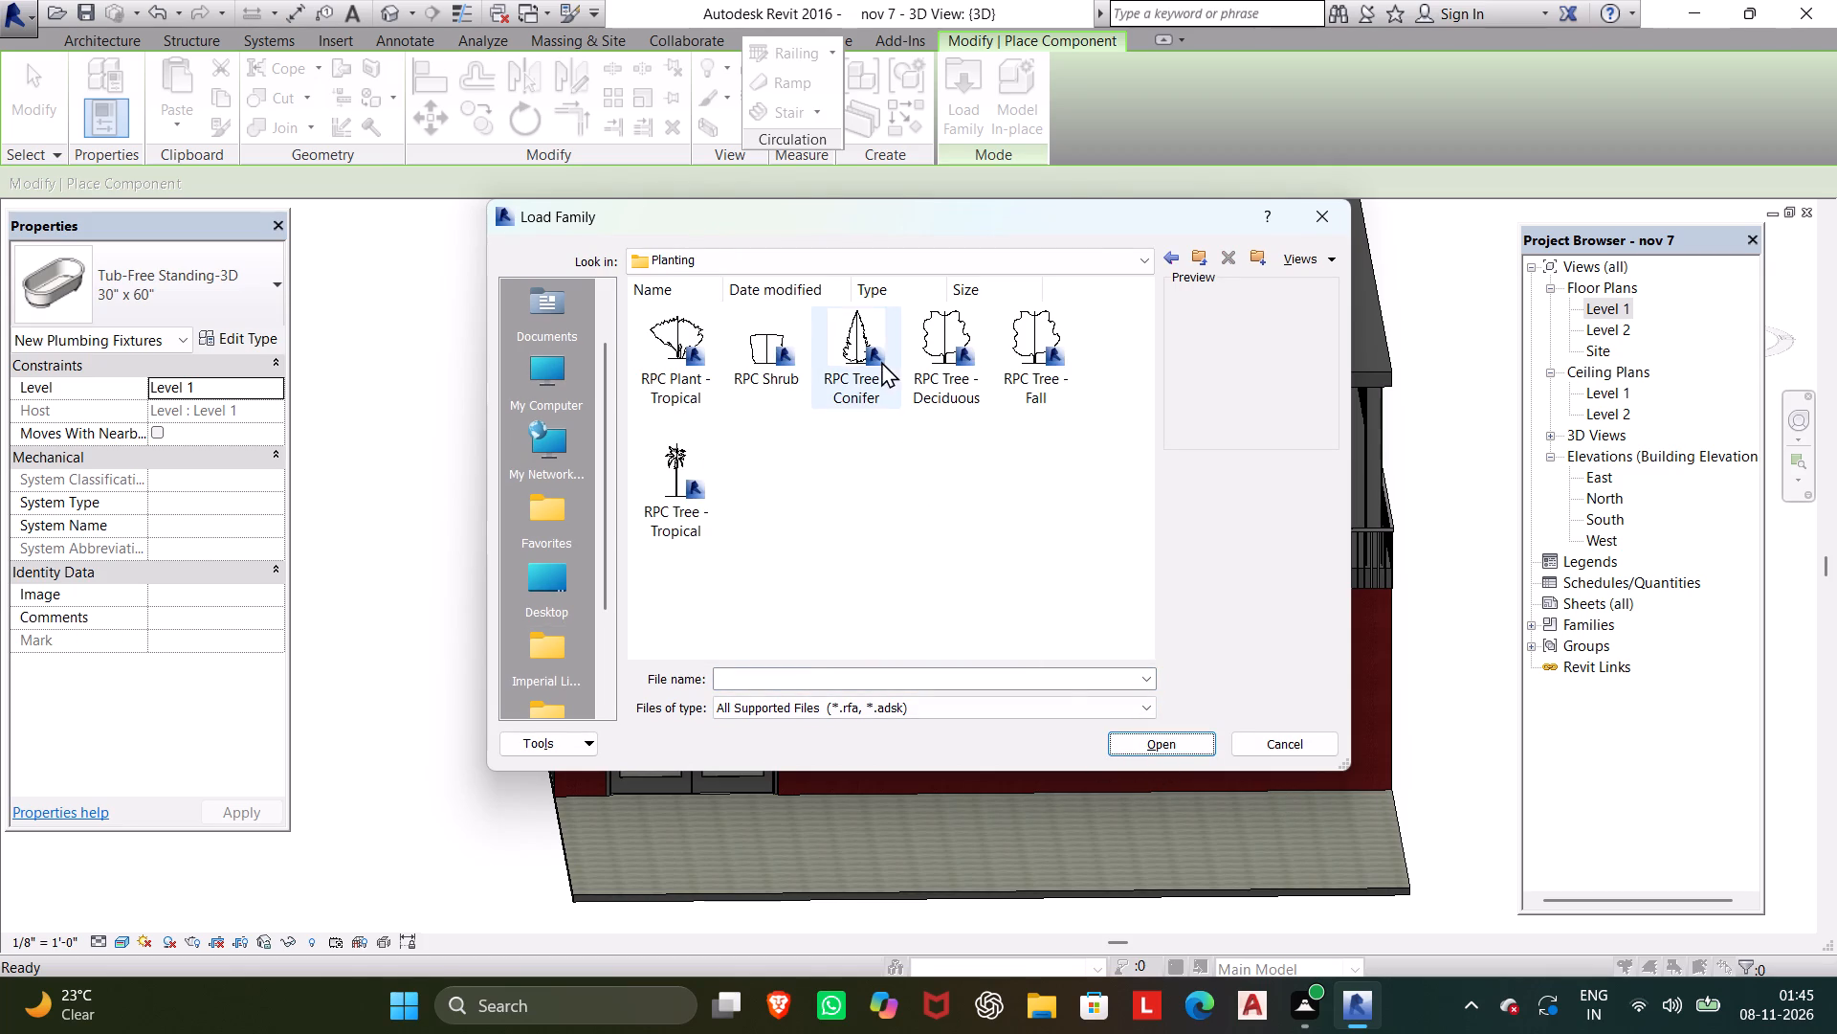
{"action": "left_click", "coordinate": [881, 361]}
{"action": "left_click", "coordinate": [1194, 732]}
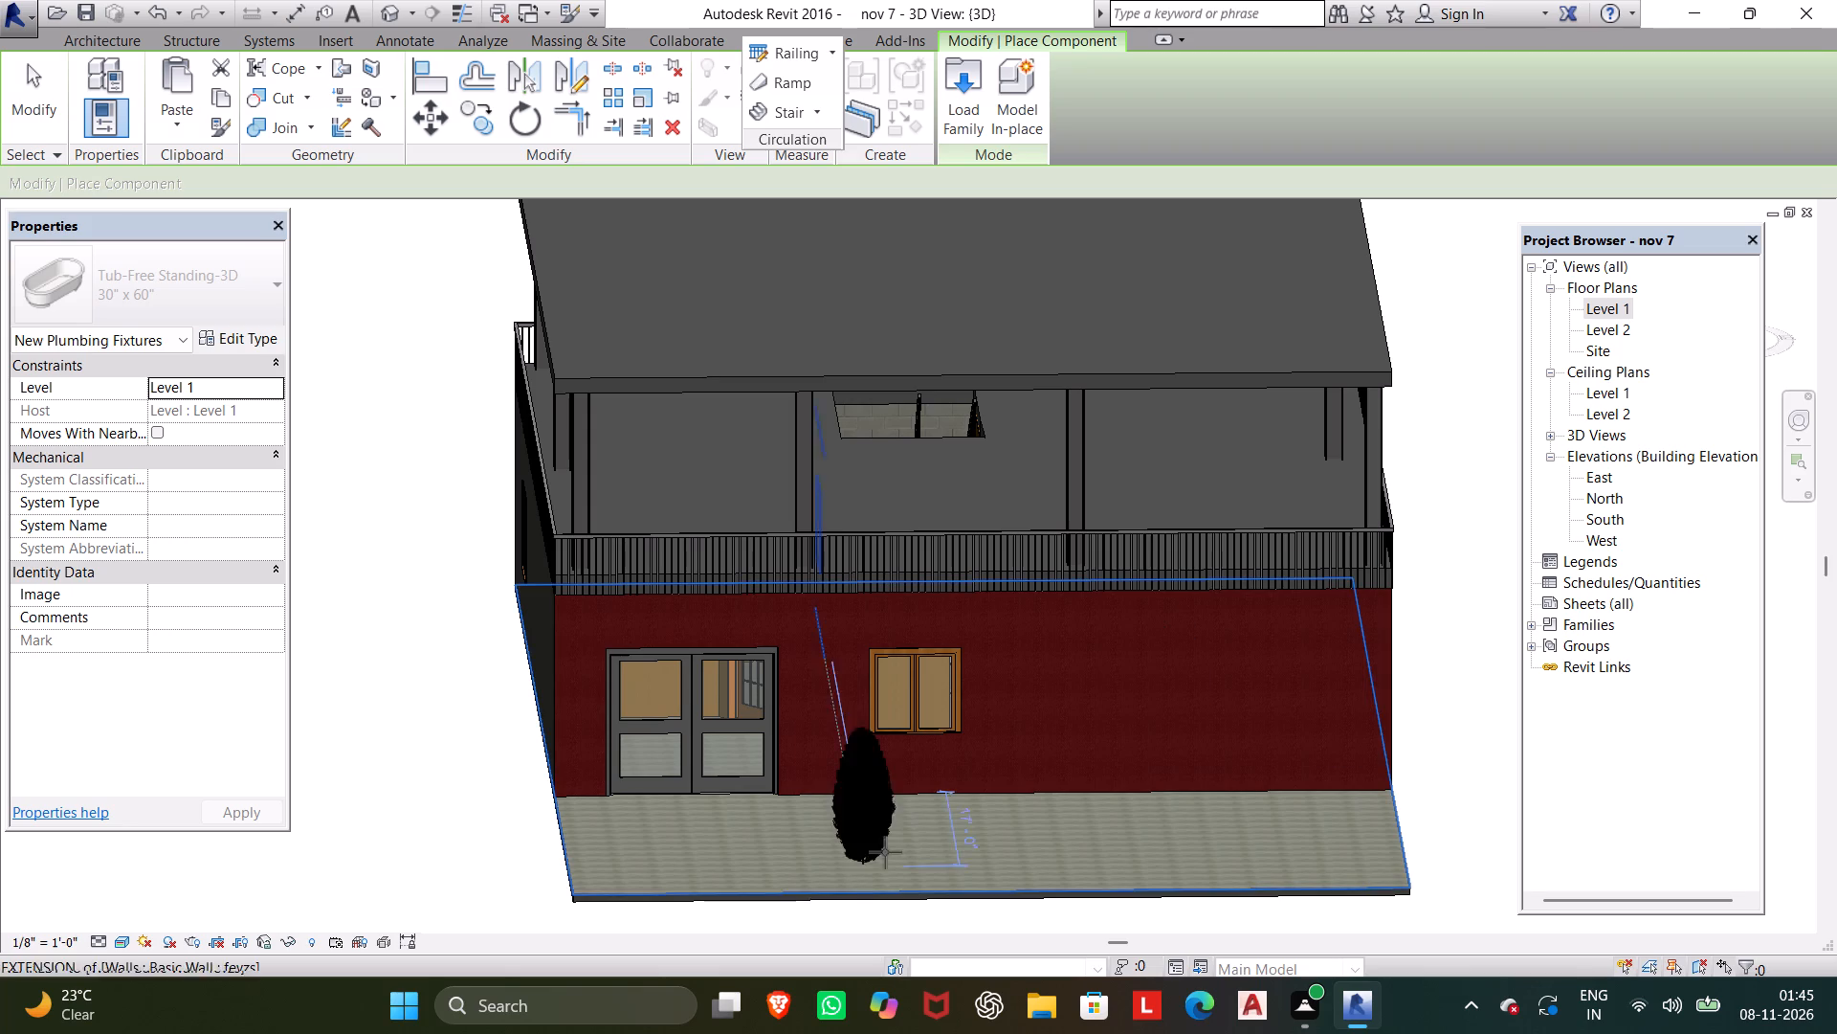
Place seven Chinese Juniper - 7' trees on Level 1, six along the slab's front edge and one along its side edge.
{"action": "scroll", "coordinate": [877, 889], "scroll_direction": "up", "scroll_amount": 4}
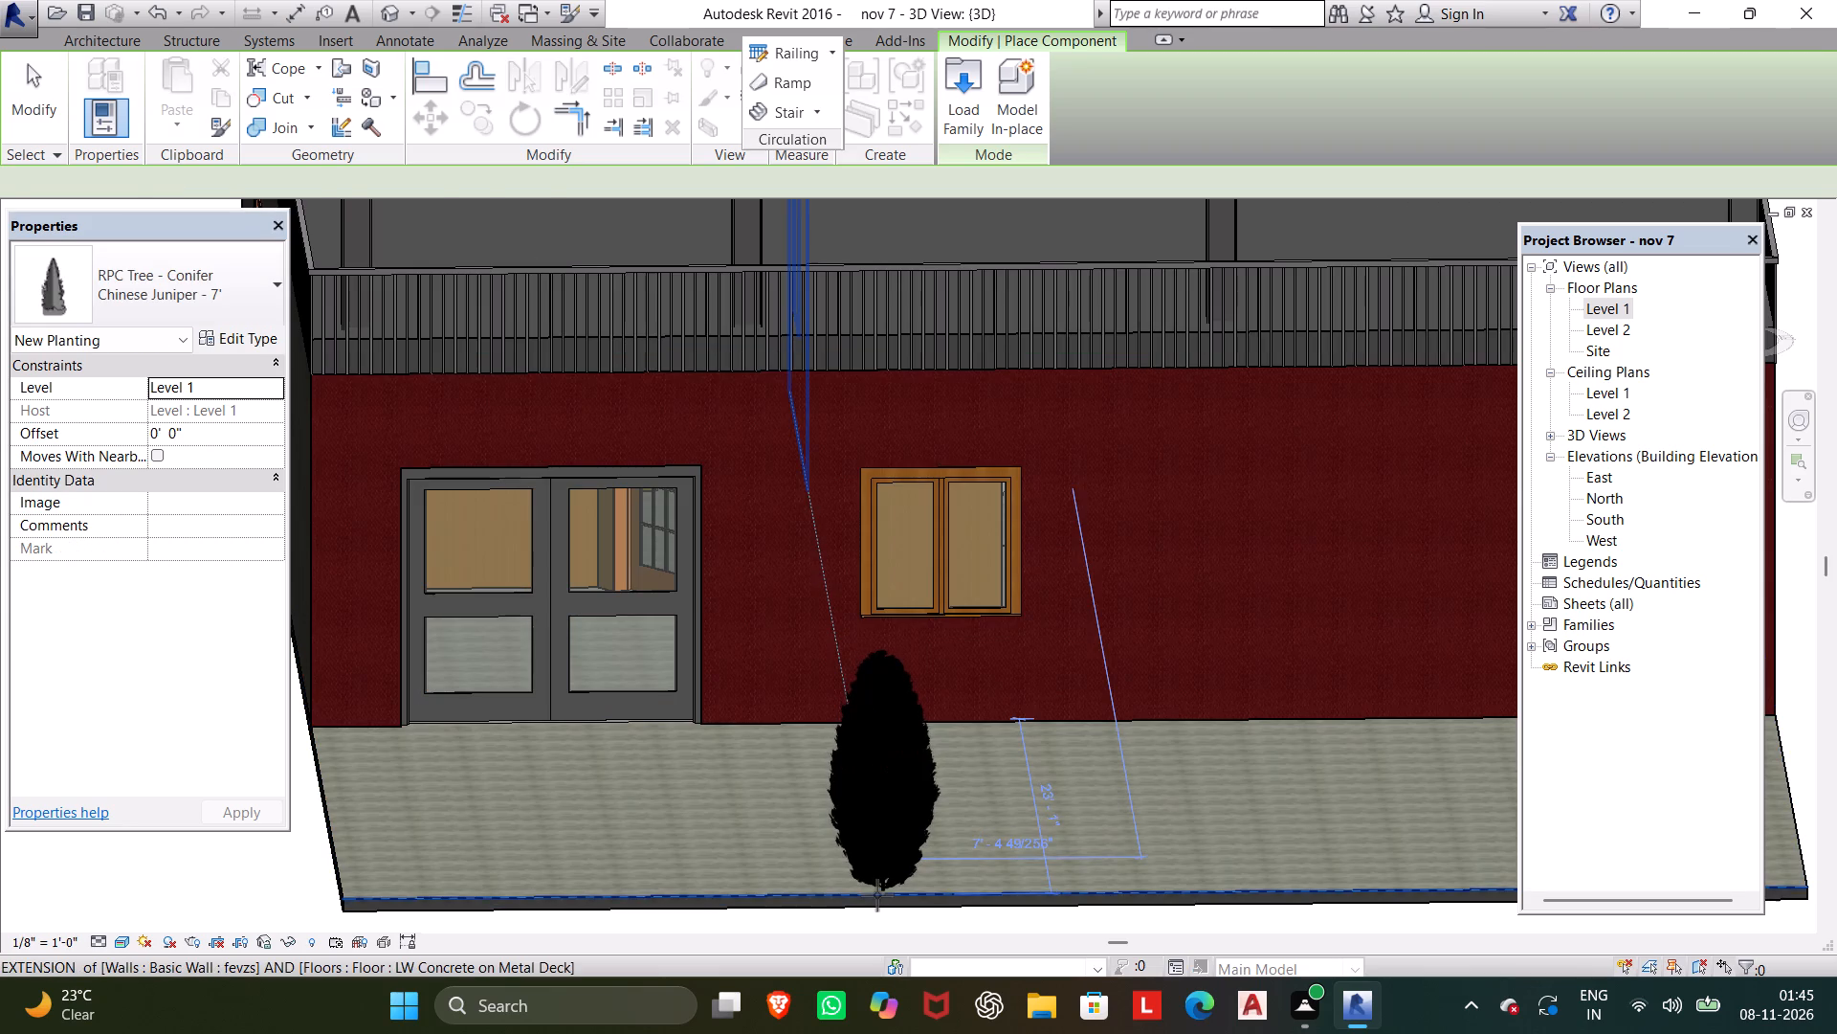
{"action": "left_click", "coordinate": [814, 910]}
{"action": "left_click", "coordinate": [972, 896]}
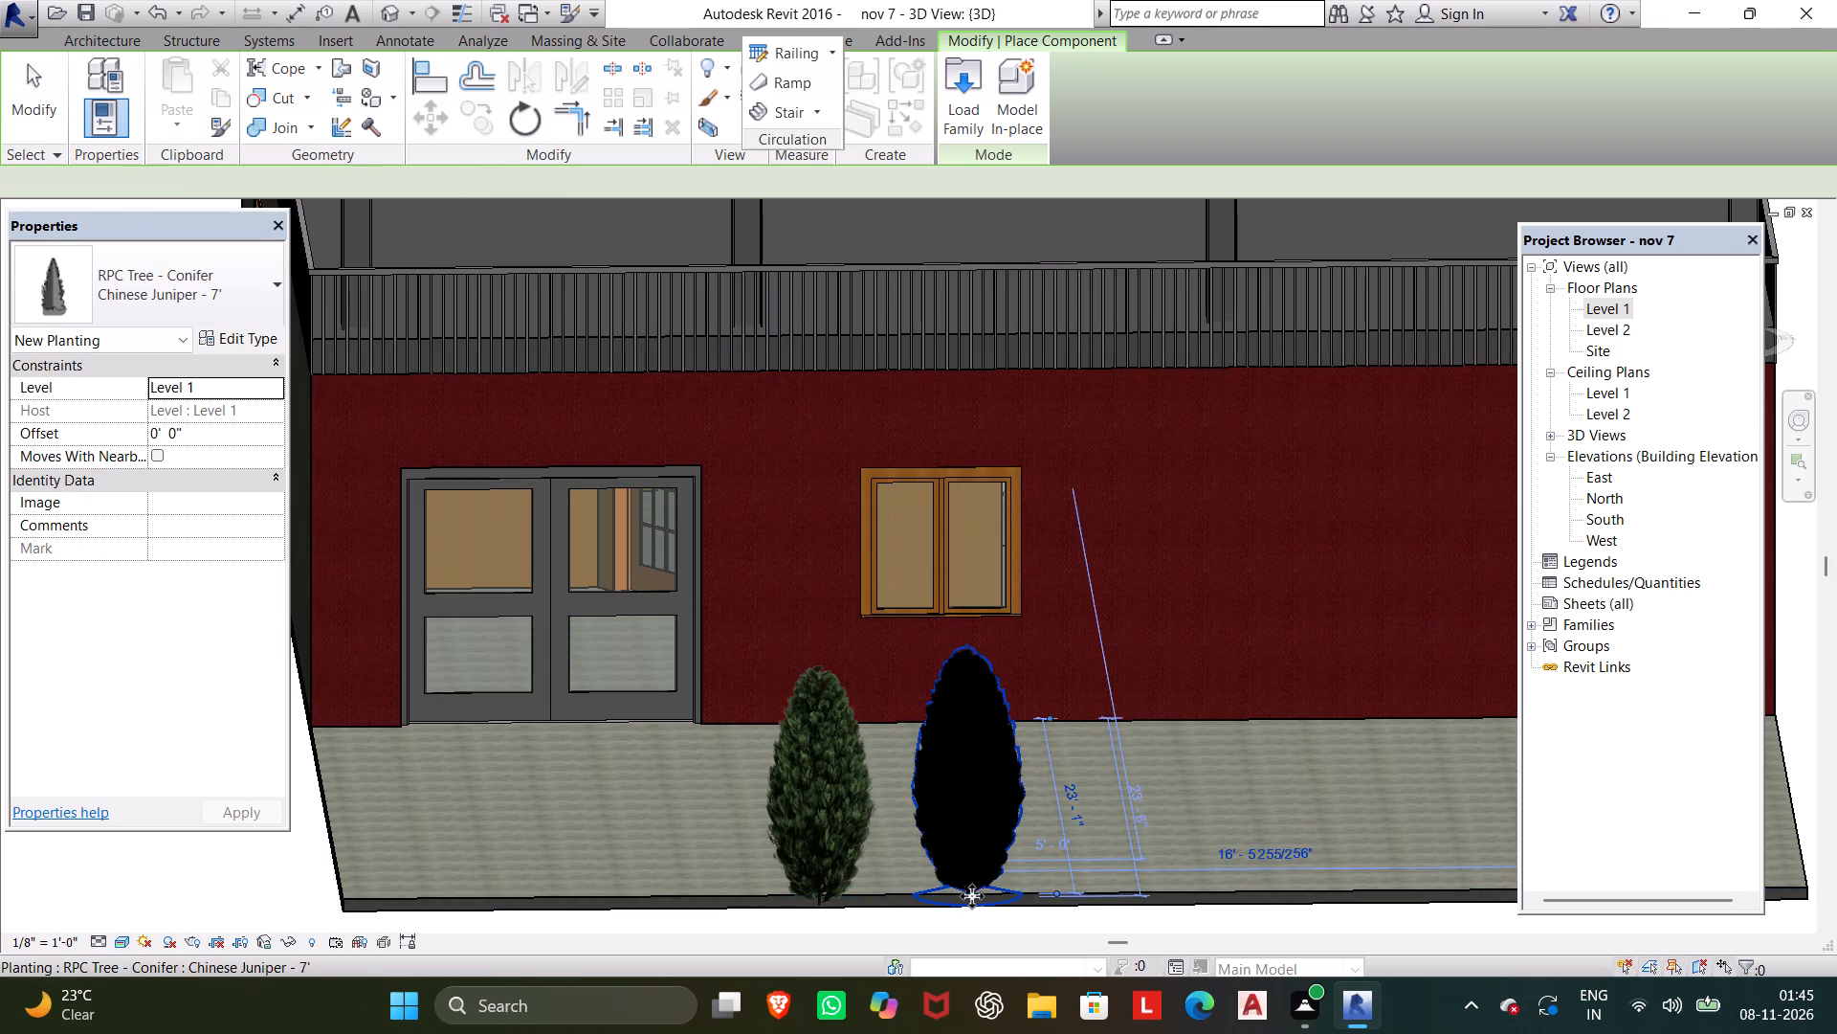
{"action": "left_click", "coordinate": [1126, 897]}
{"action": "middle_click_drag", "start_coordinate": [1139, 891], "coordinate": [1134, 891]}
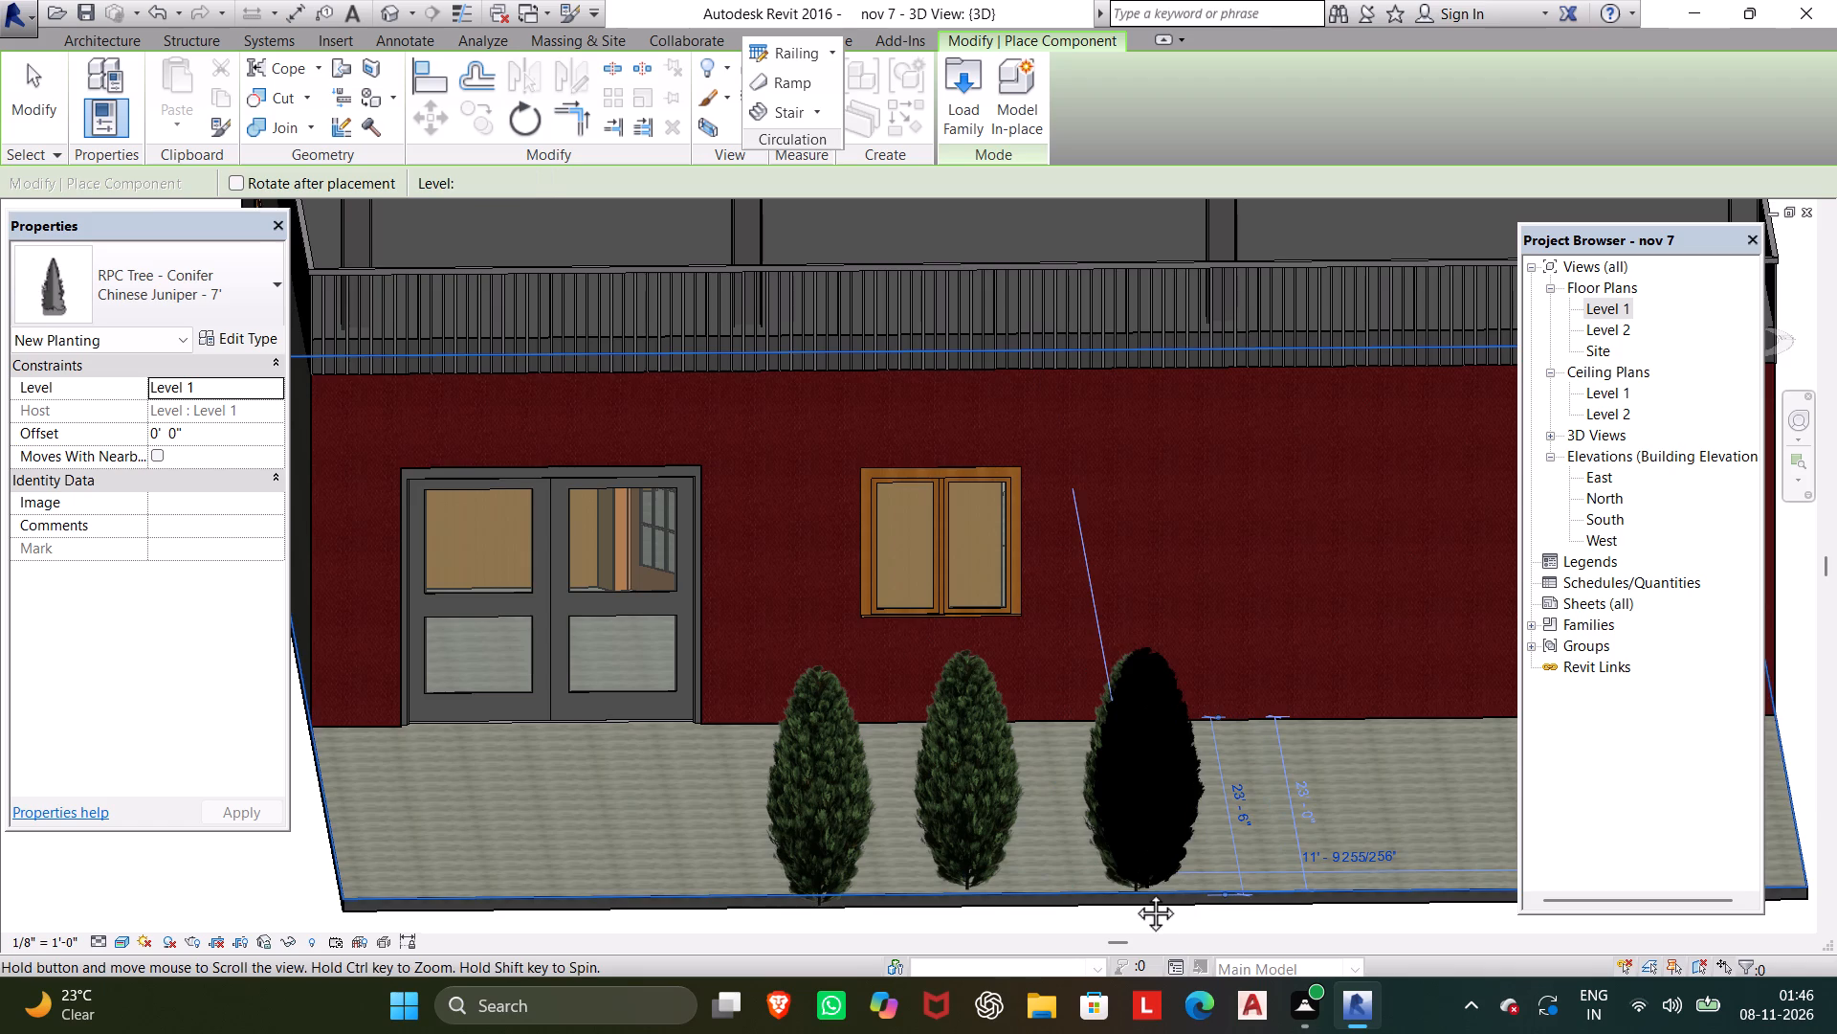
{"action": "middle_click_drag", "start_coordinate": [1134, 891], "coordinate": [672, 841]}
{"action": "left_click_drag", "start_coordinate": [1073, 865], "coordinate": [672, 841]}
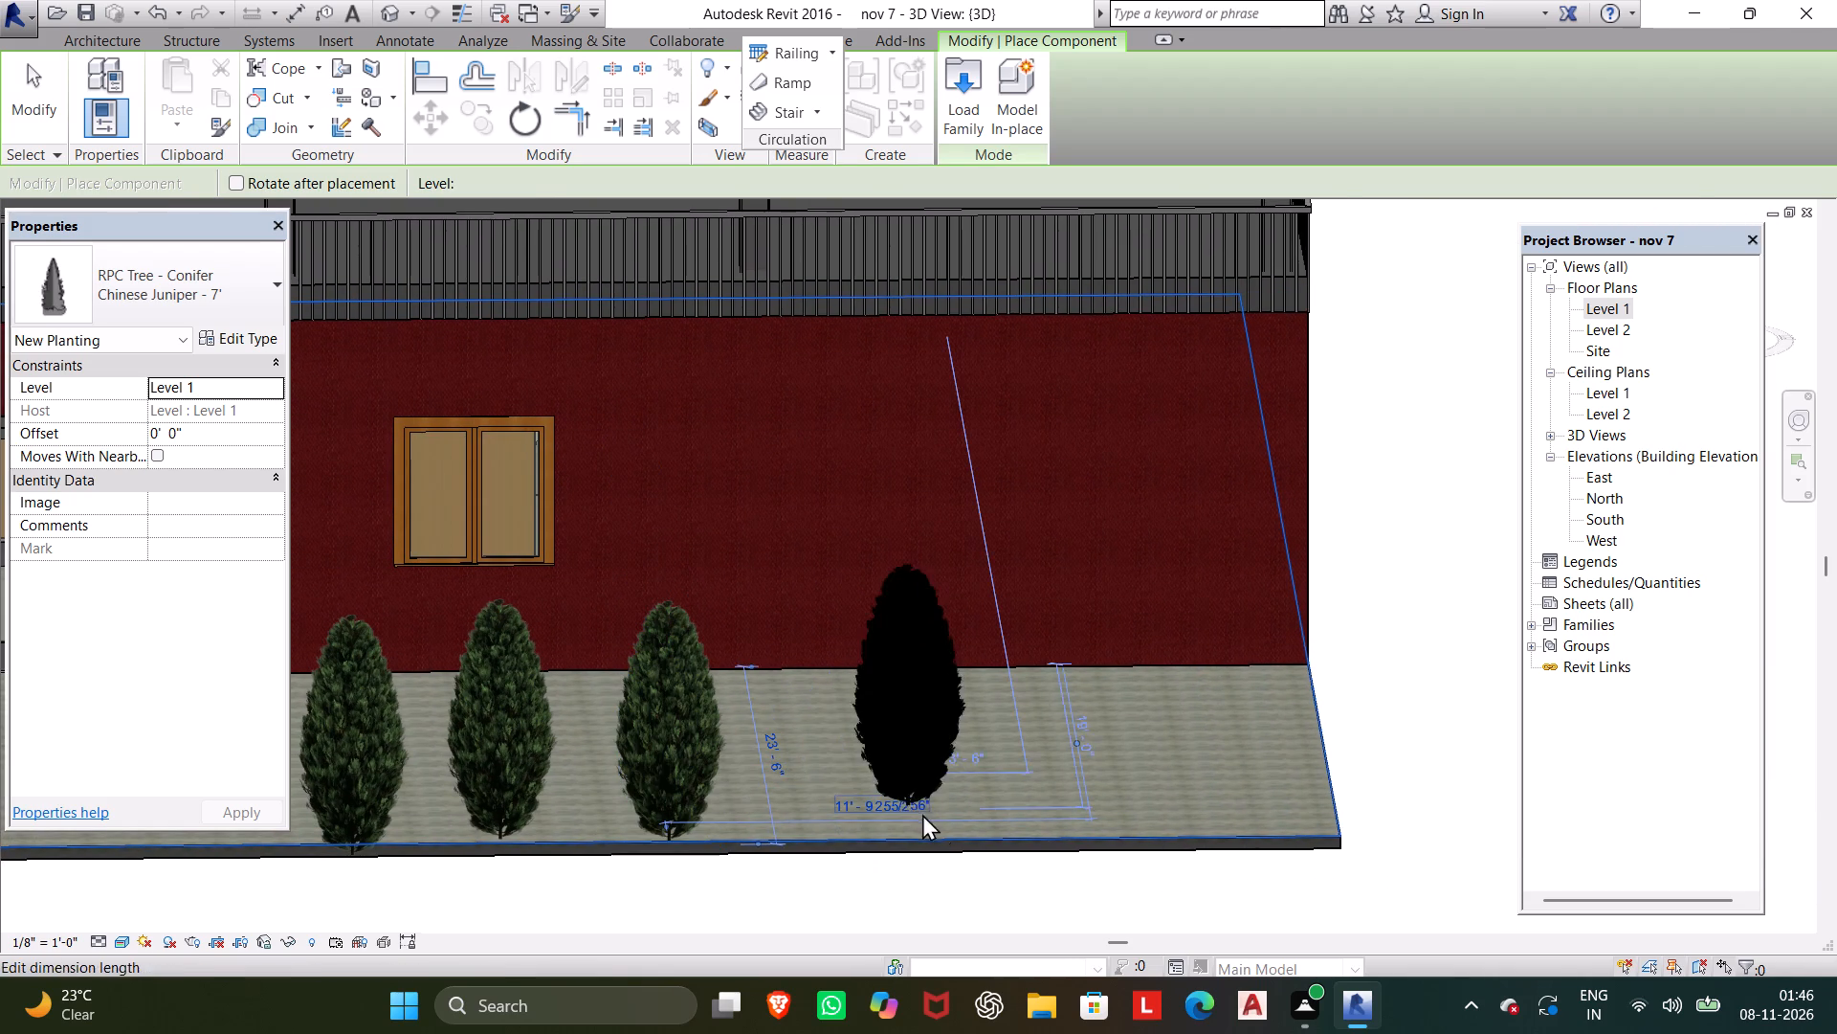
{"action": "left_click", "coordinate": [852, 834]}
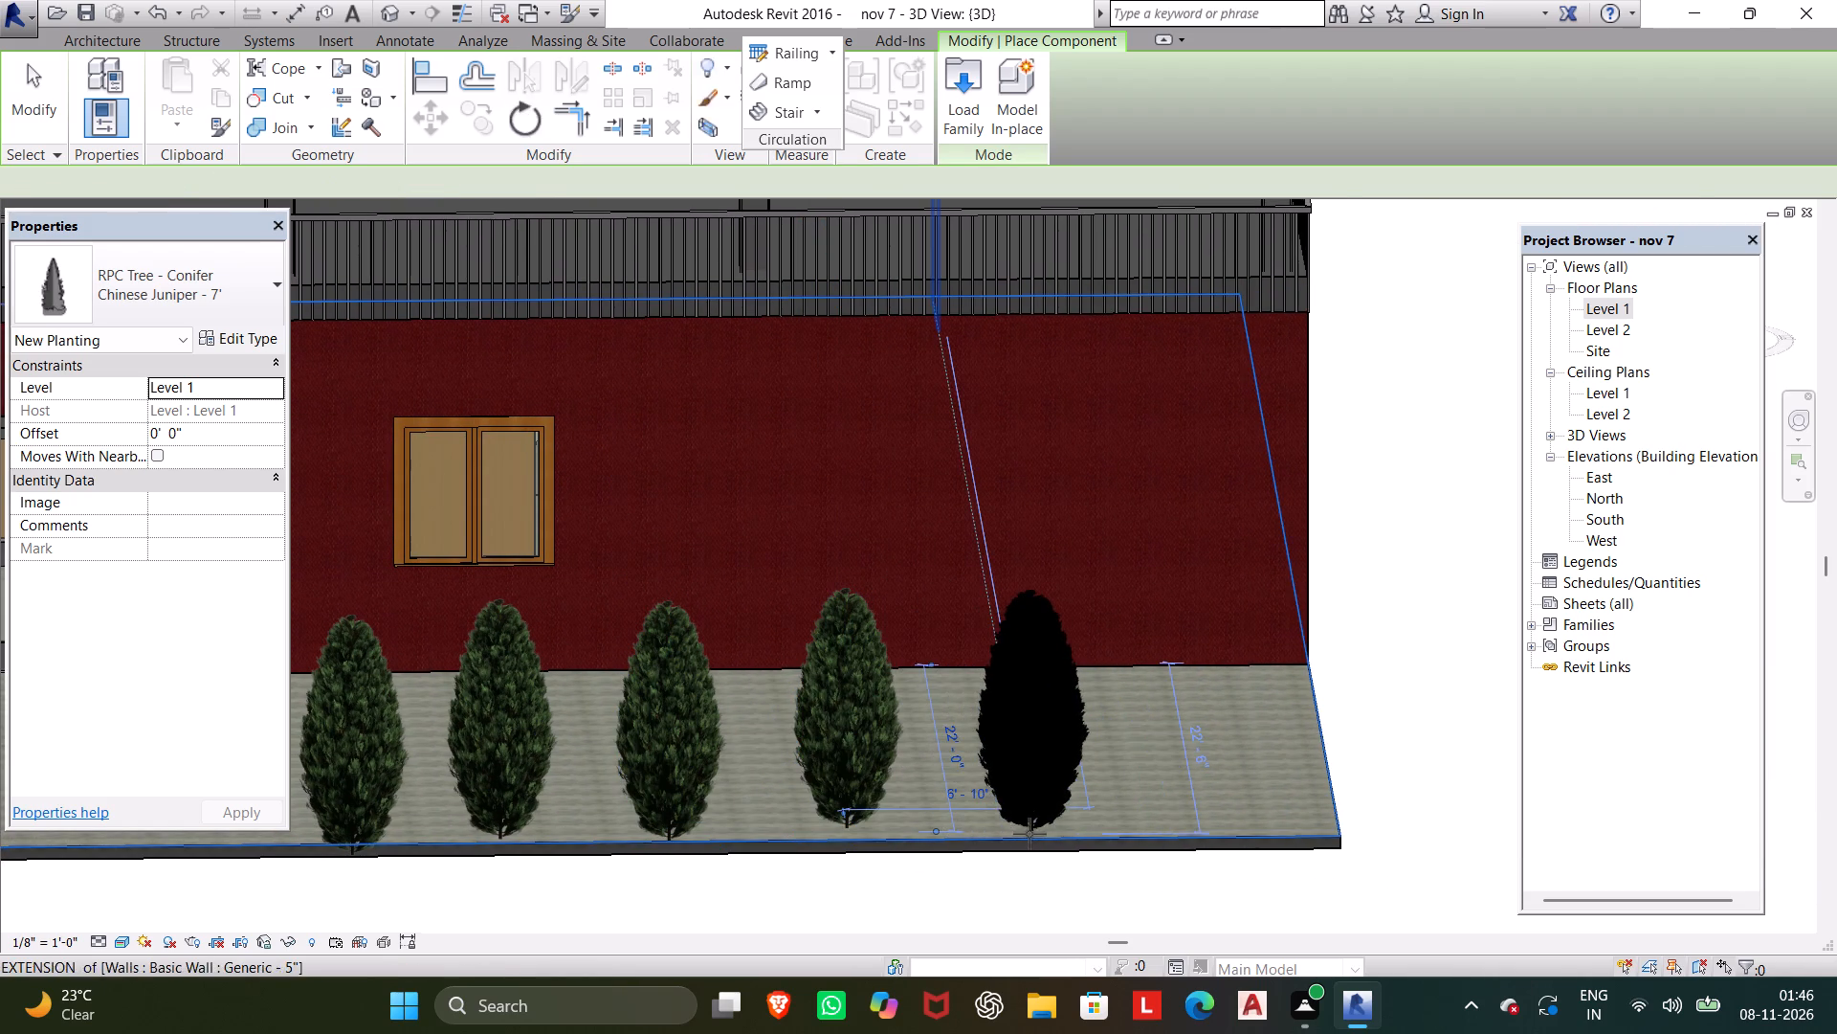
{"action": "left_click", "coordinate": [1029, 834]}
{"action": "left_click", "coordinate": [1203, 846]}
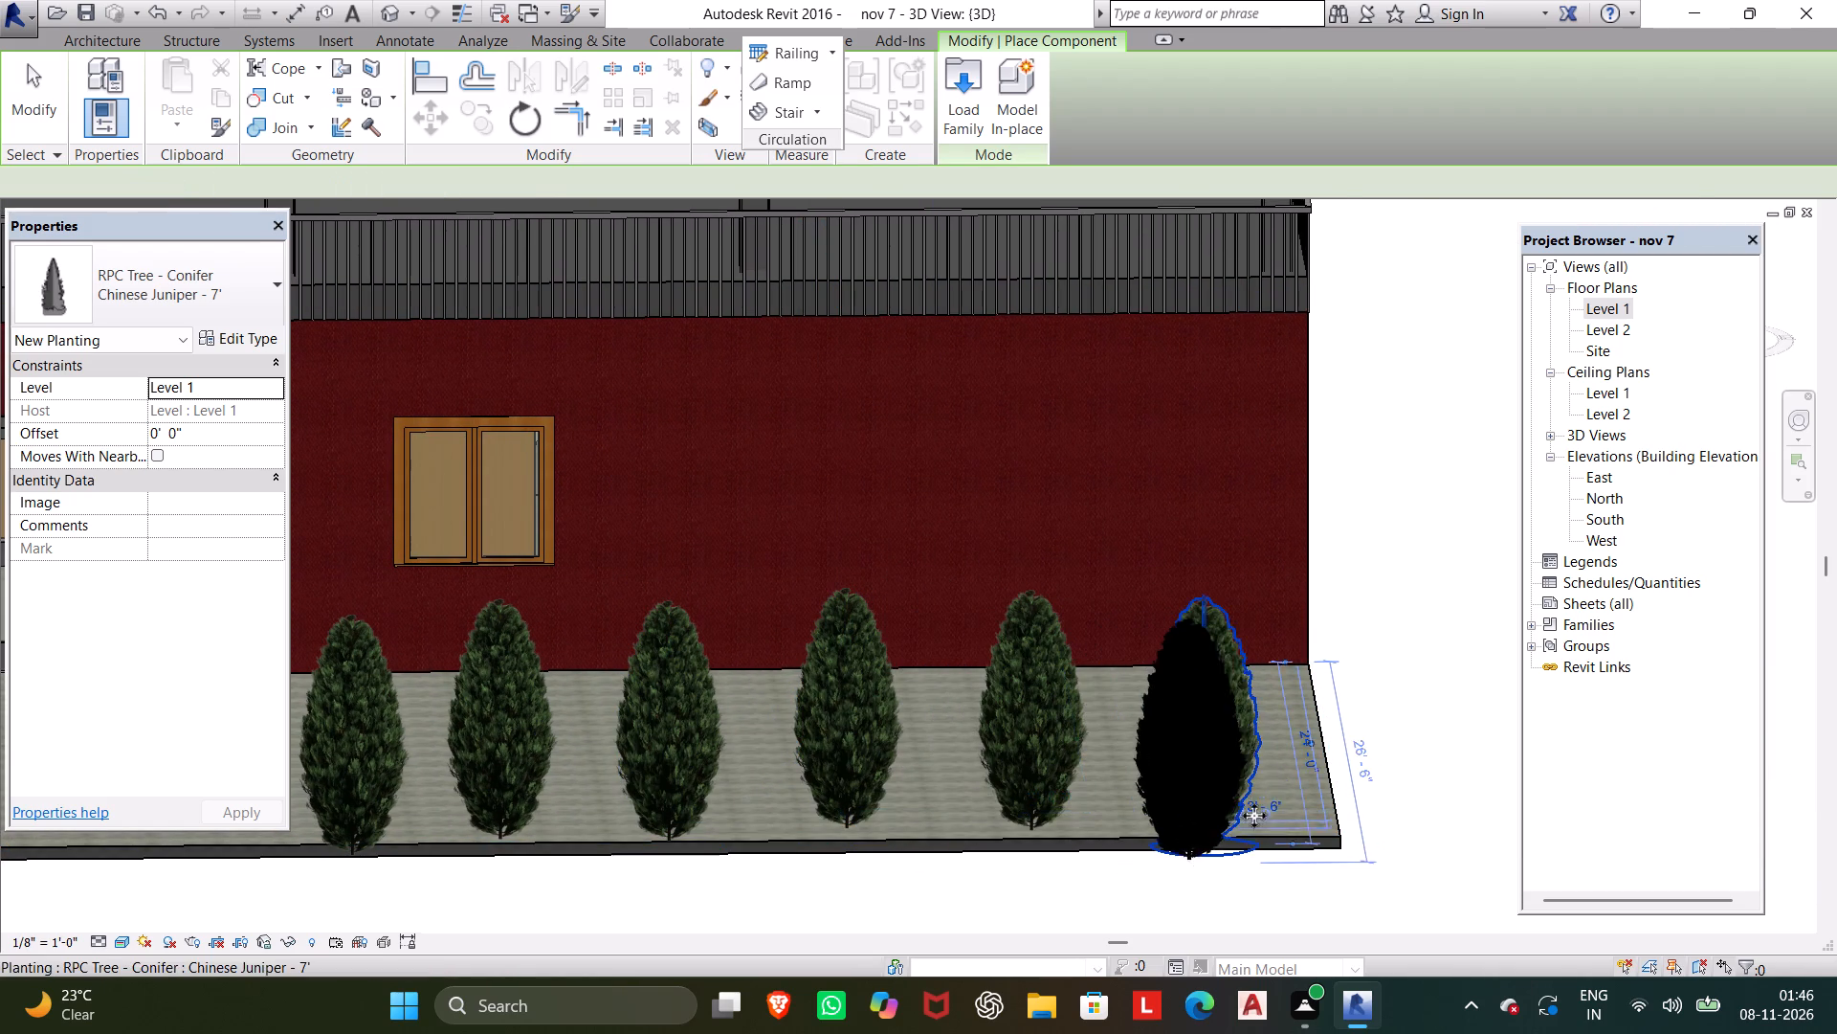
{"action": "left_click", "coordinate": [1299, 716]}
{"action": "scroll", "coordinate": [1254, 809], "scroll_direction": "down", "scroll_amount": 3}
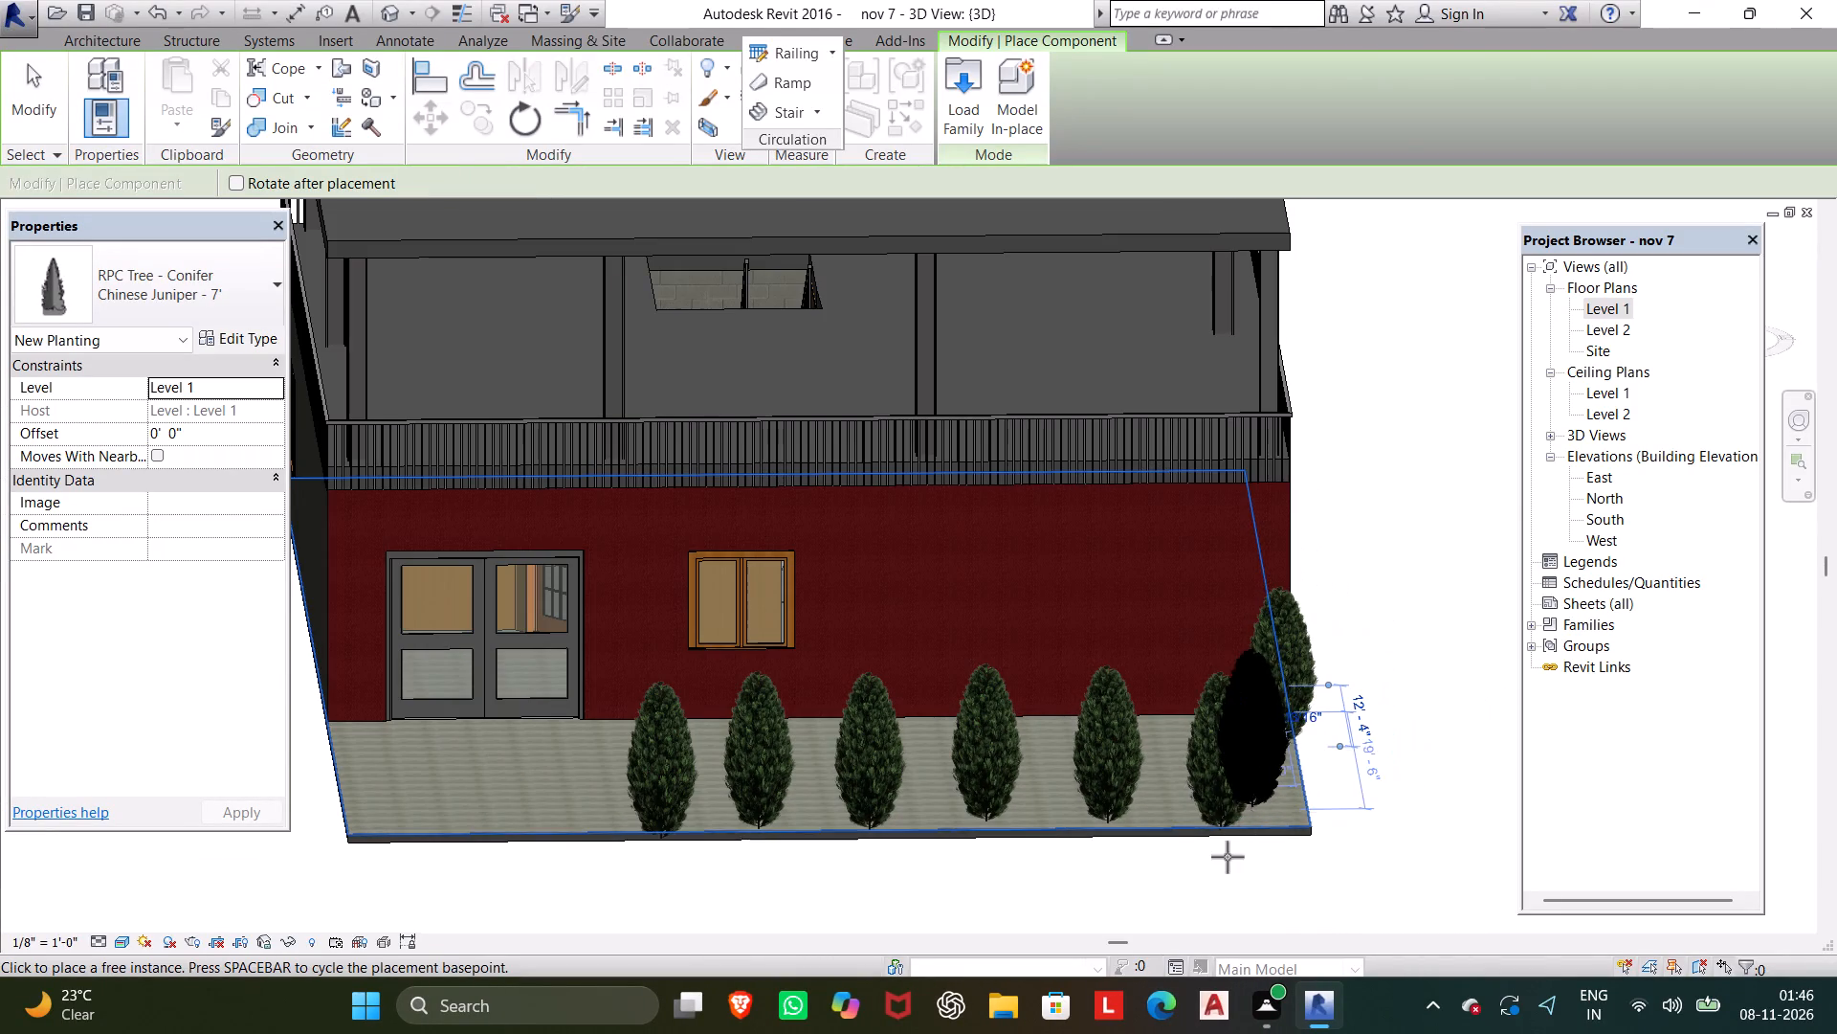
{"action": "key", "text": "Escape"}
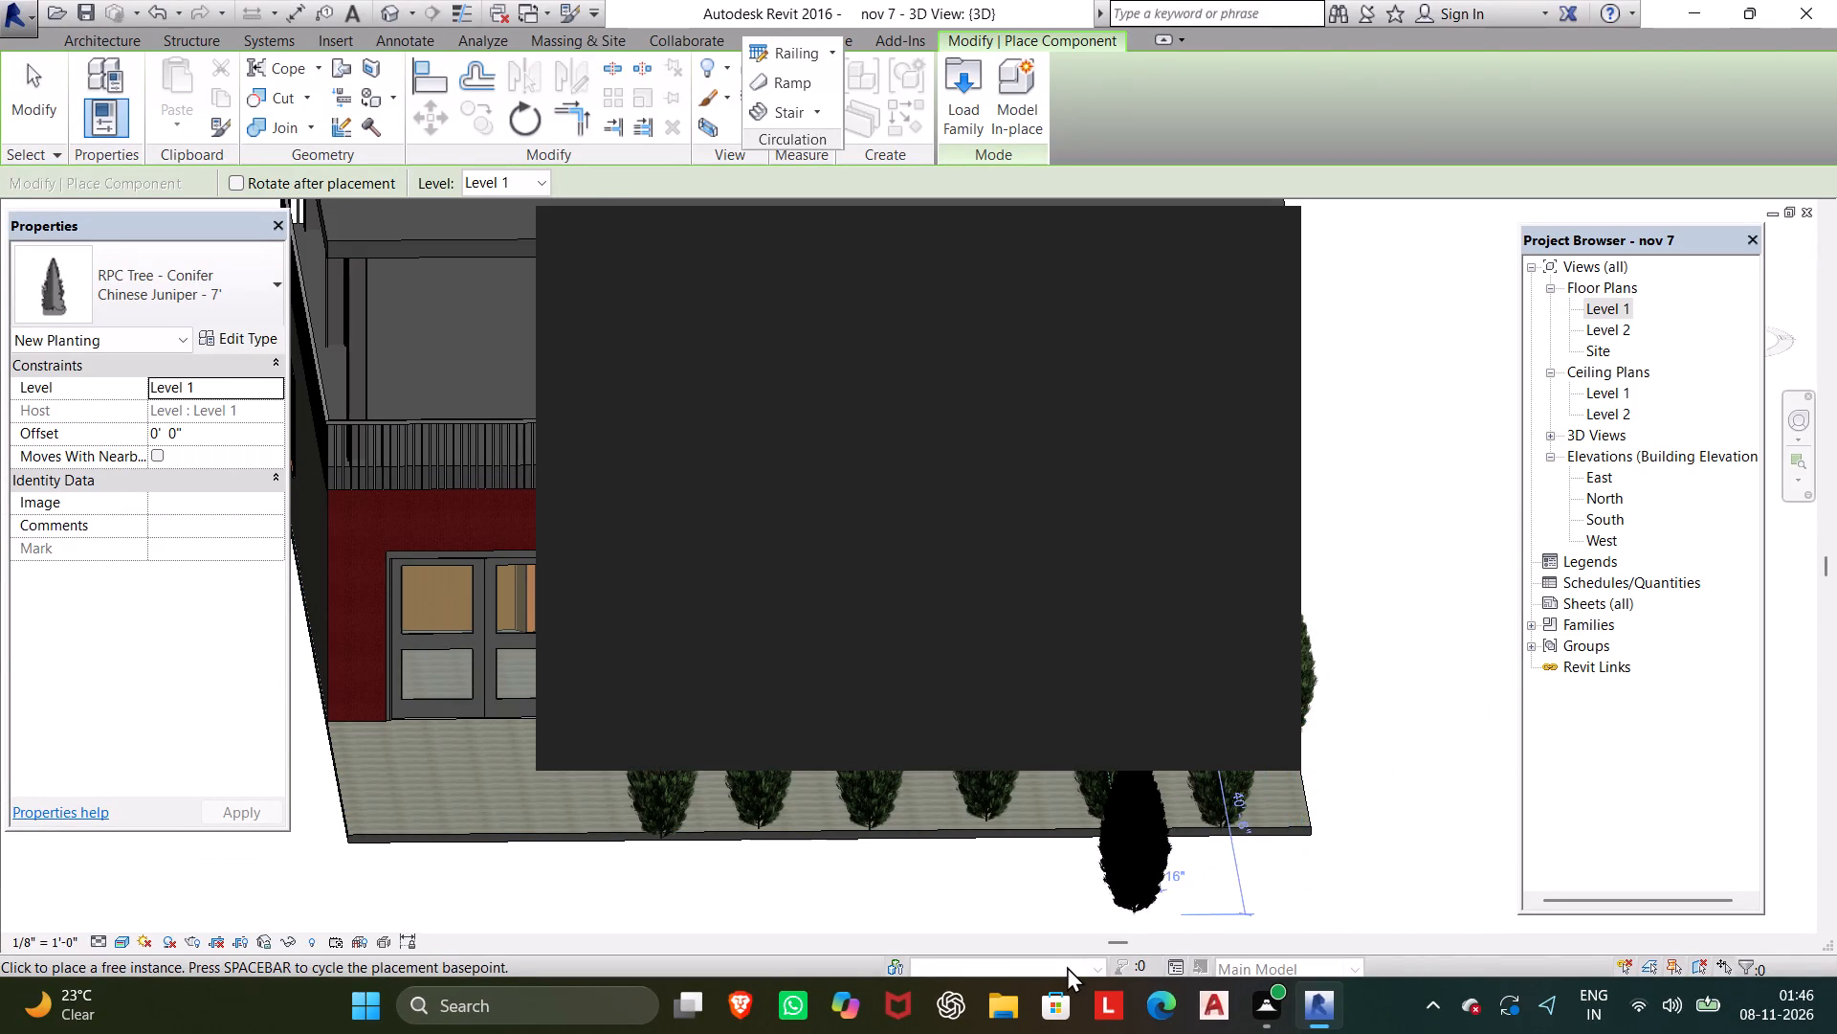
{"action": "key", "text": "Escape"}
Dismiss the pop-up overlay and save the project.
{"action": "scroll", "coordinate": [1064, 970], "scroll_direction": "down", "scroll_amount": 1}
{"action": "middle_click_drag", "start_coordinate": [1064, 970], "coordinate": [1114, 947]}
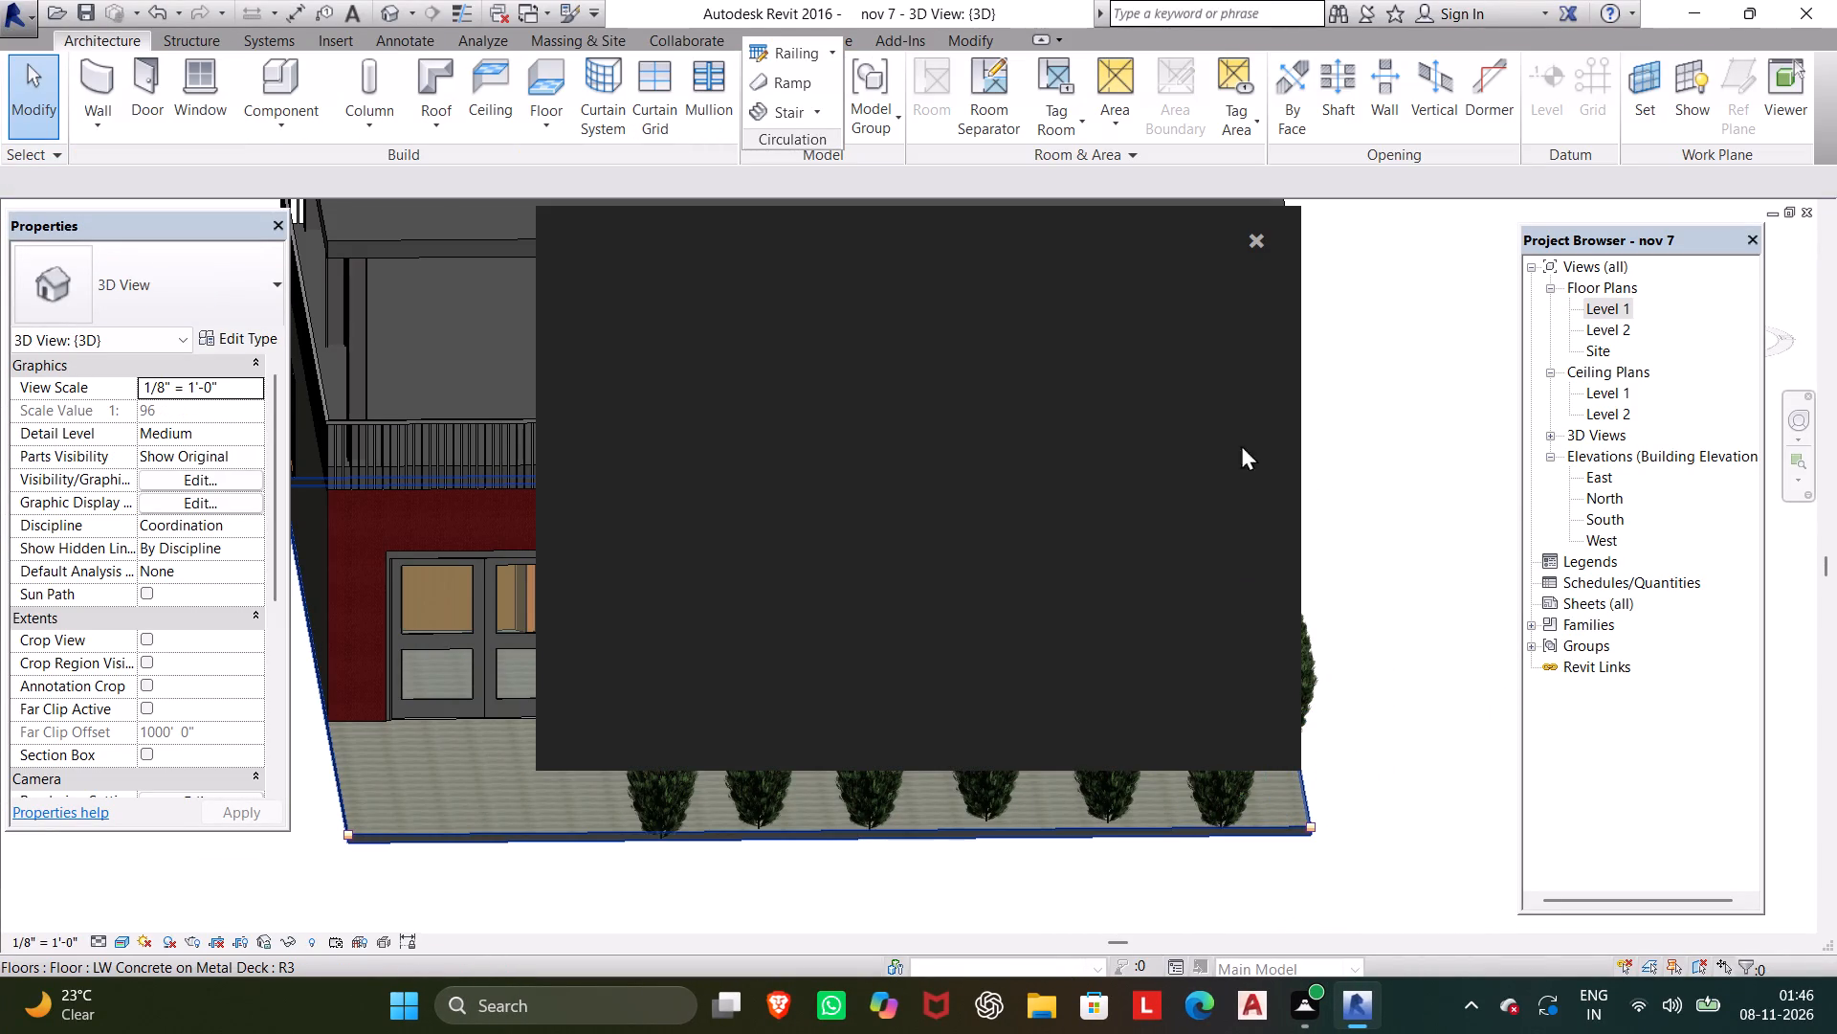
{"action": "left_click", "coordinate": [1260, 242]}
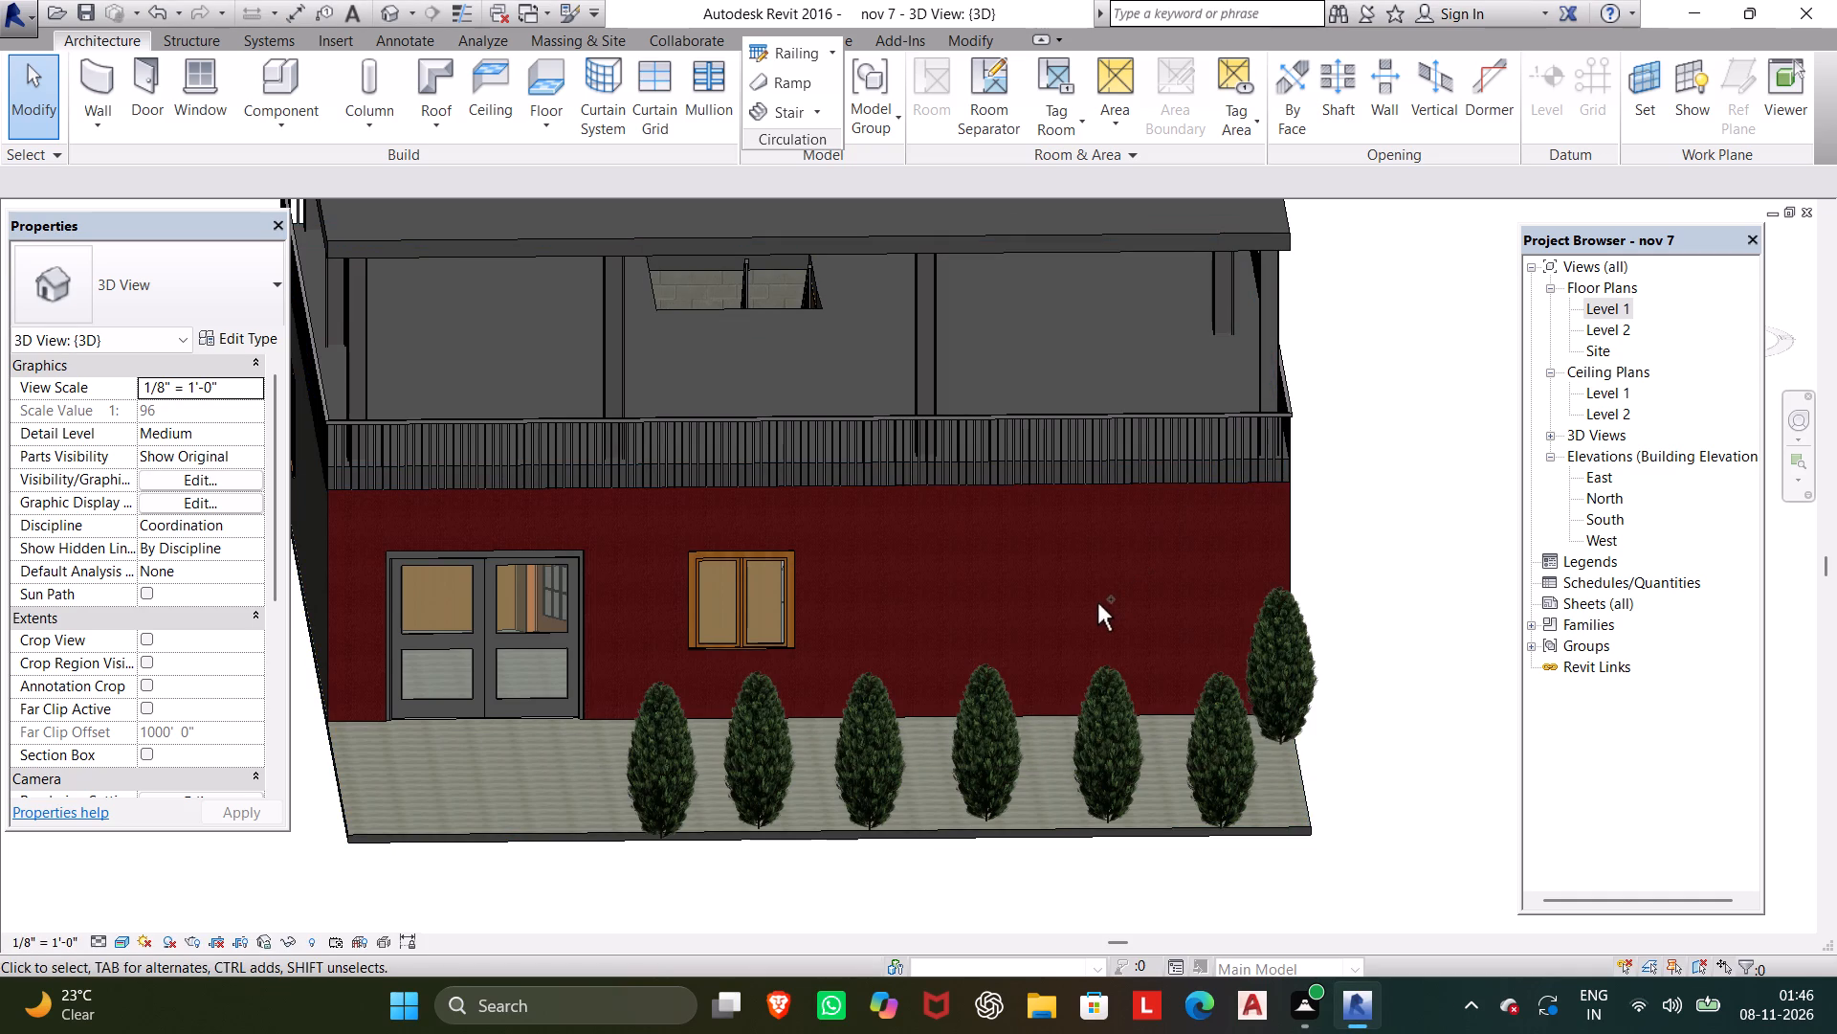
{"action": "key", "text": "ctrl+s"}
{"action": "scroll", "coordinate": [1053, 729], "scroll_direction": "down", "scroll_amount": 3}
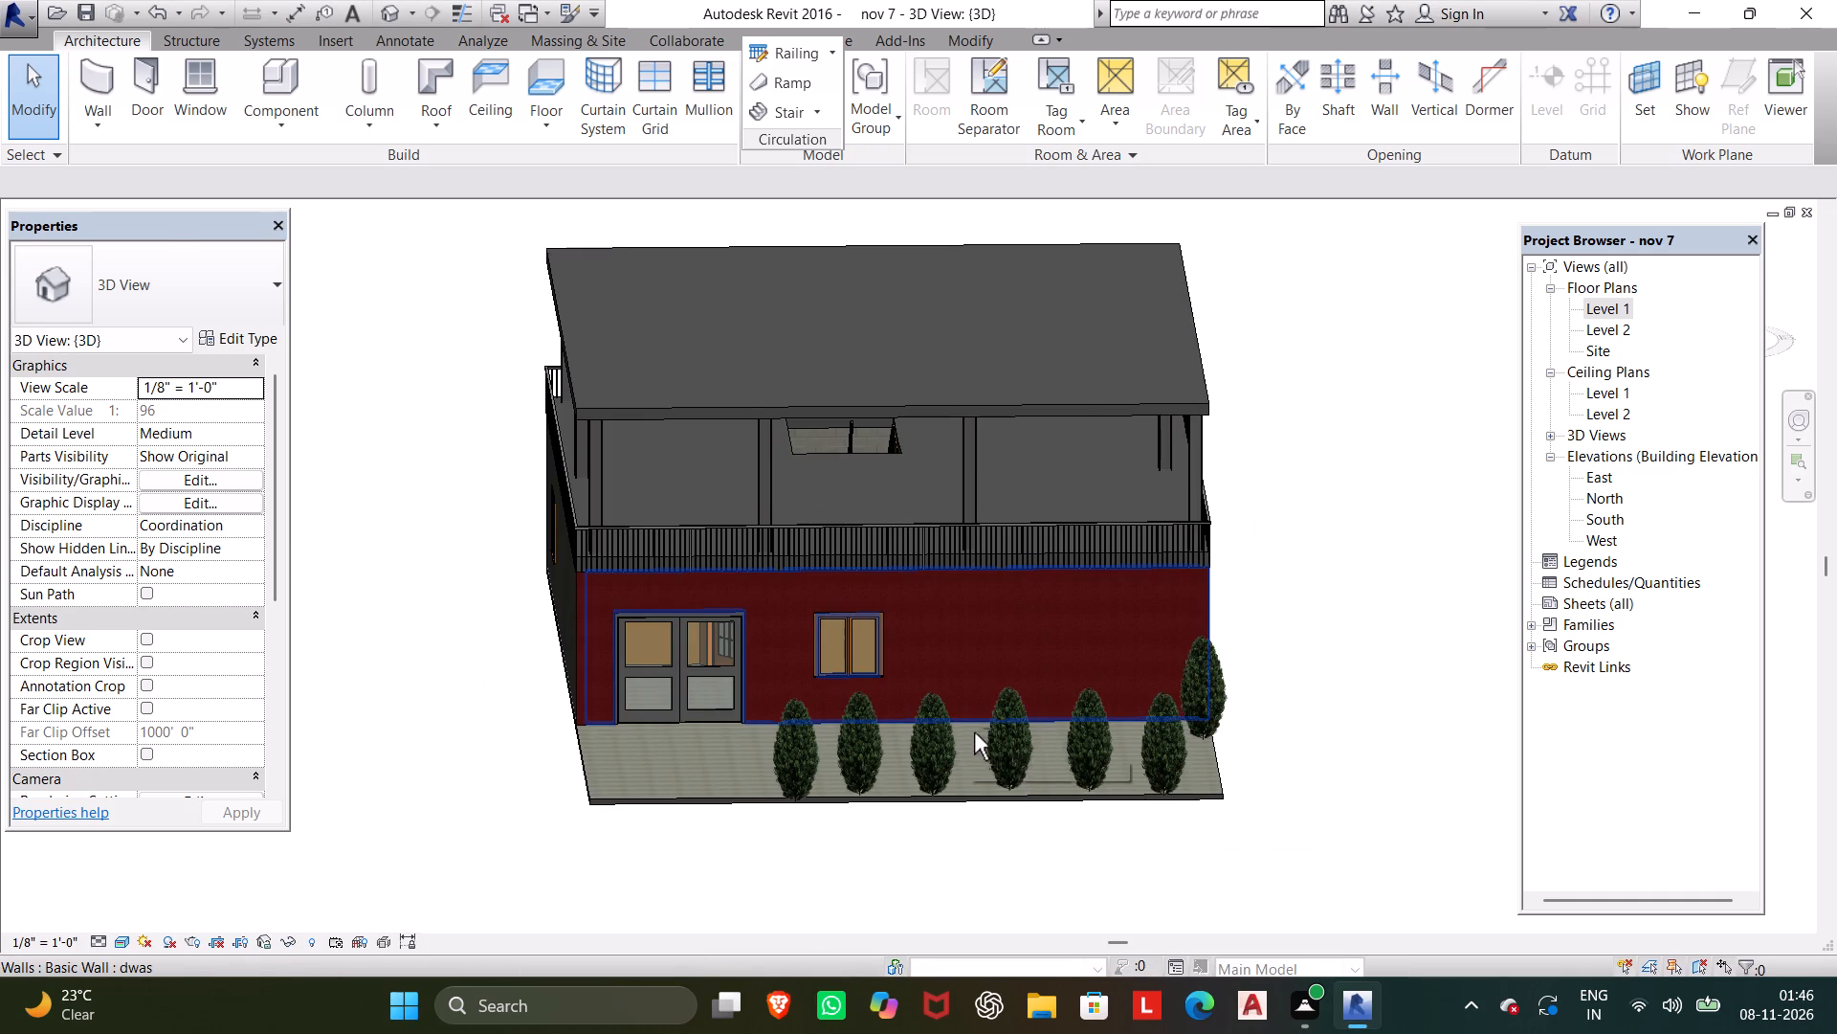
Open the Level 1 floor plan.
{"action": "middle_click_drag", "start_coordinate": [977, 733], "coordinate": [1103, 716], "text": "shift"}
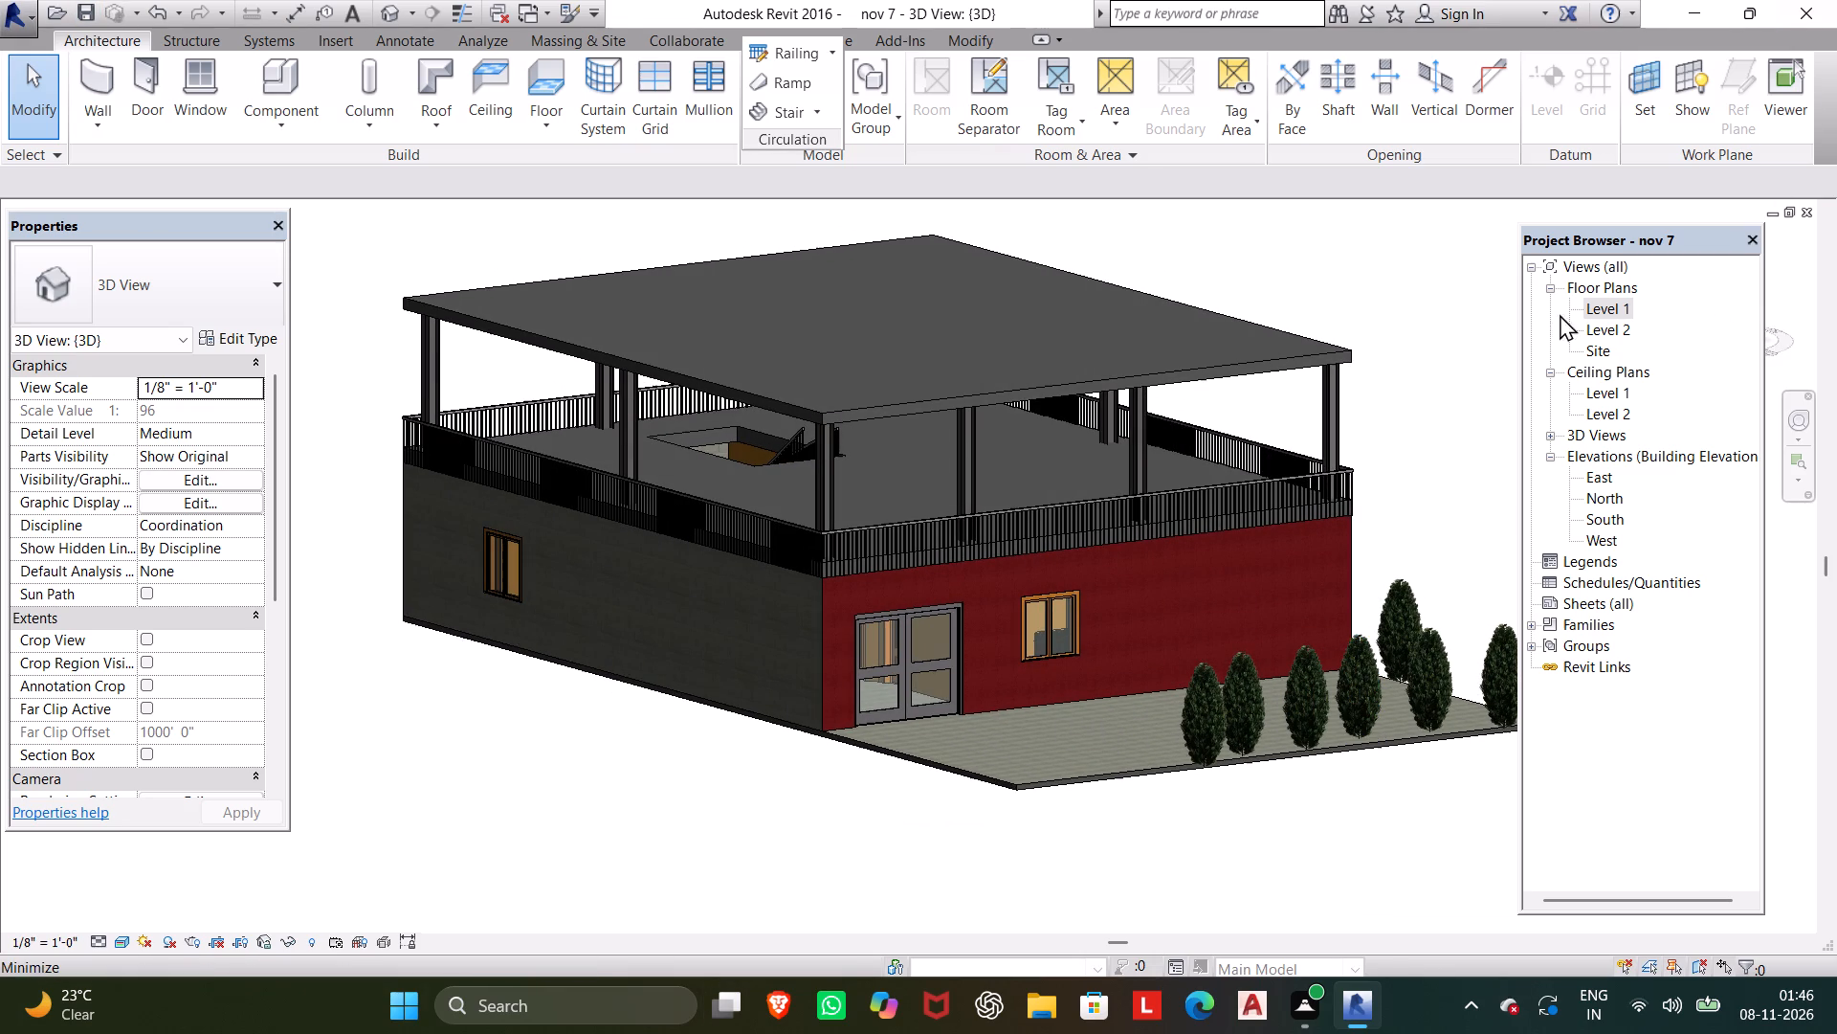
{"action": "double_click", "coordinate": [1598, 306]}
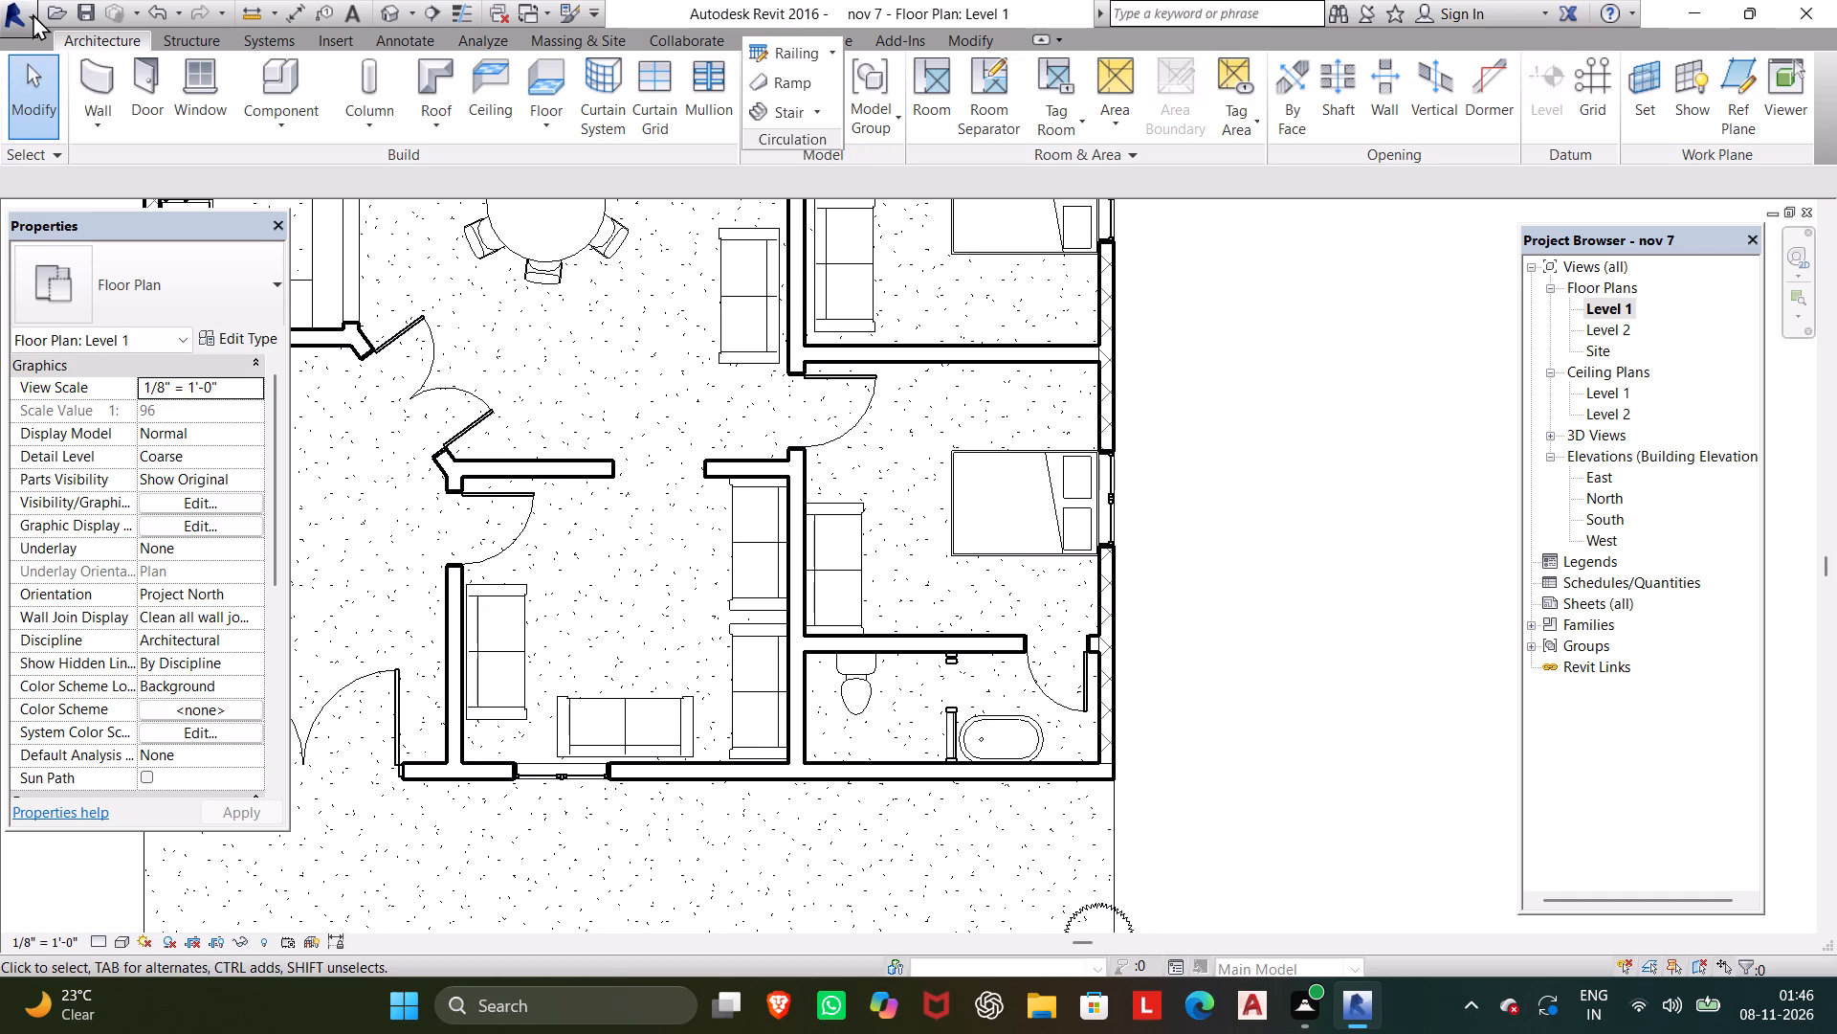
{"action": "scroll", "coordinate": [691, 443], "scroll_direction": "down", "scroll_amount": 3}
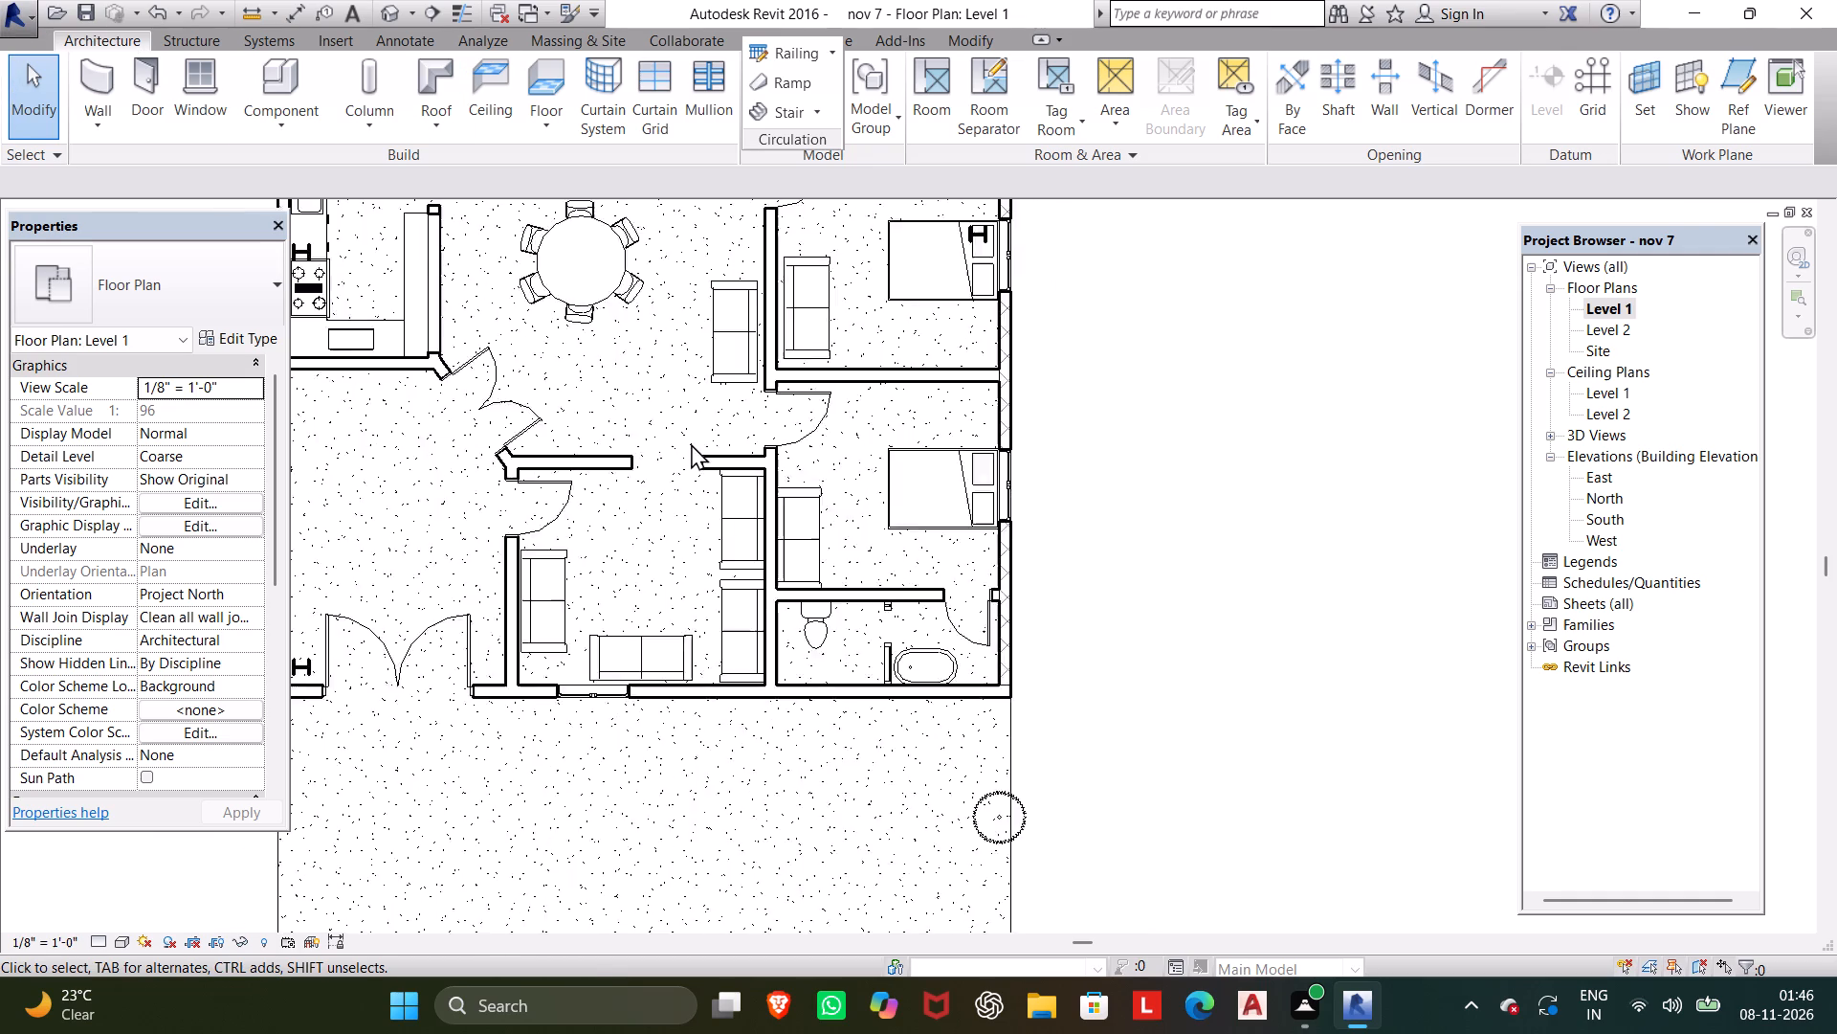
{"action": "middle_click_drag", "start_coordinate": [691, 443], "coordinate": [753, 686]}
{"action": "scroll", "coordinate": [753, 683], "scroll_direction": "down", "scroll_amount": 1}
{"action": "middle_click_drag", "start_coordinate": [738, 471], "coordinate": [771, 615]}
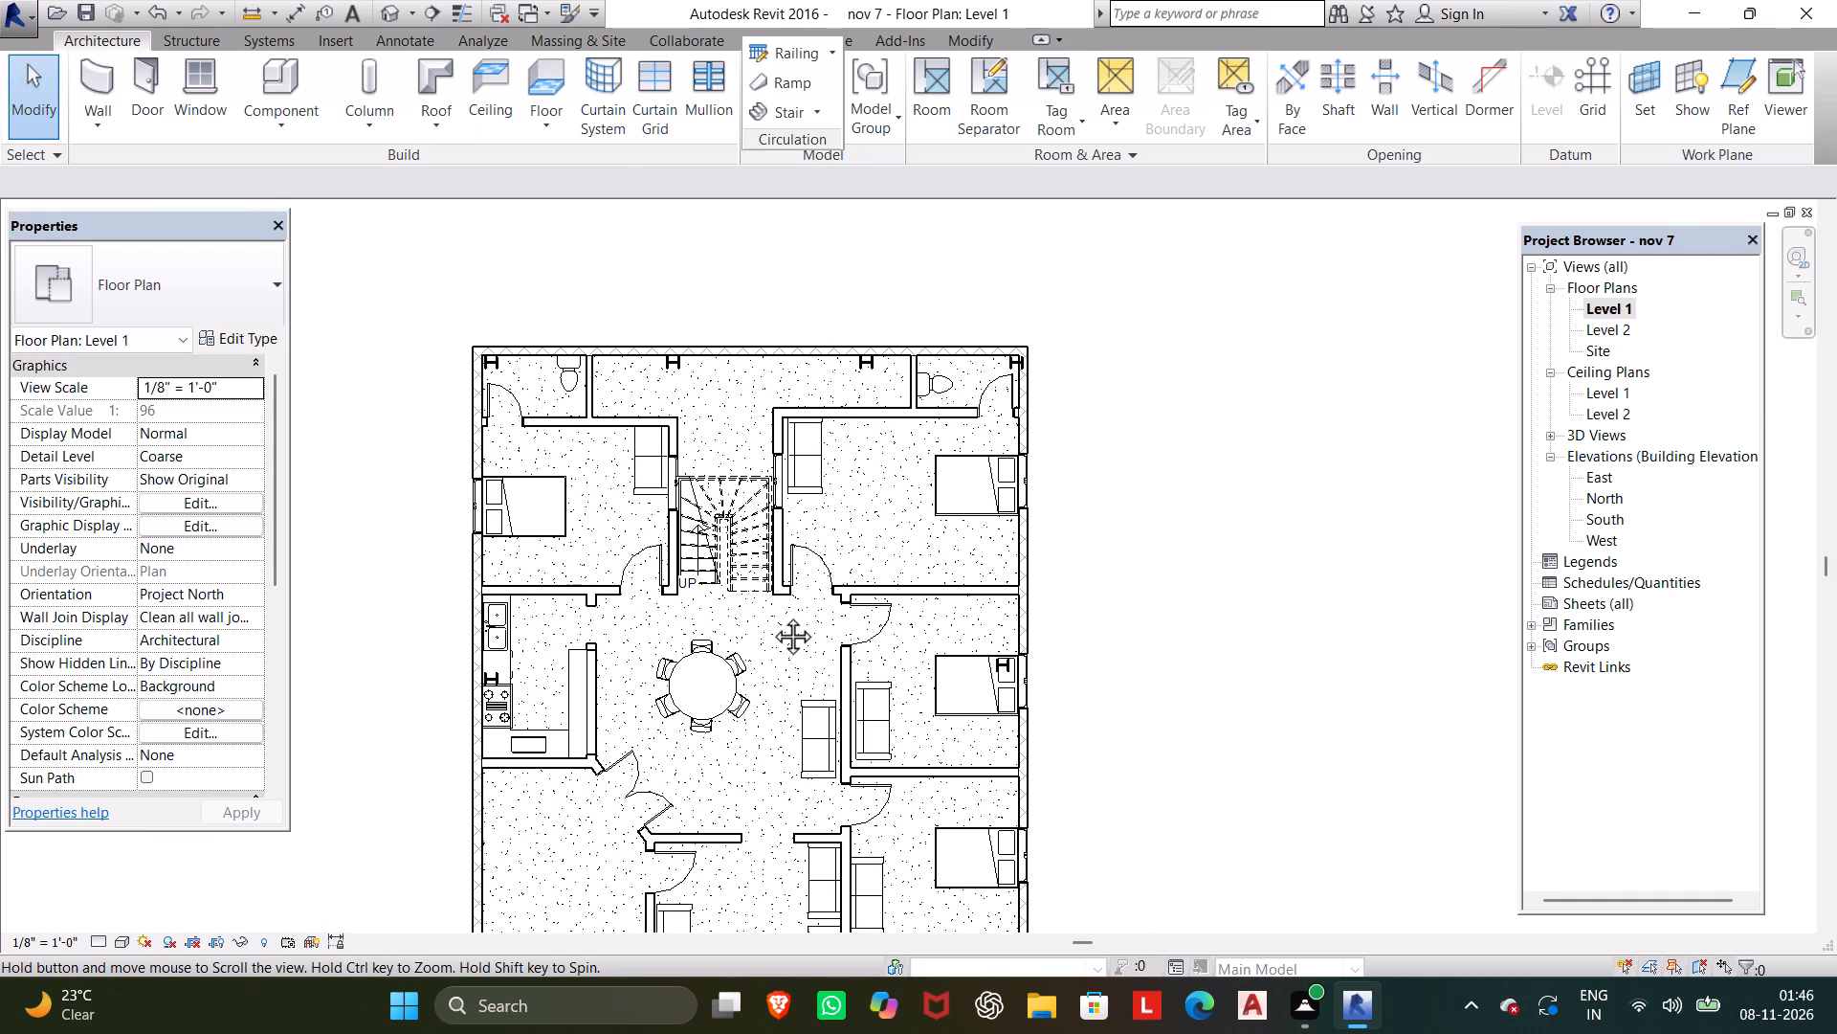
{"action": "middle_click_drag", "start_coordinate": [771, 615], "coordinate": [820, 493]}
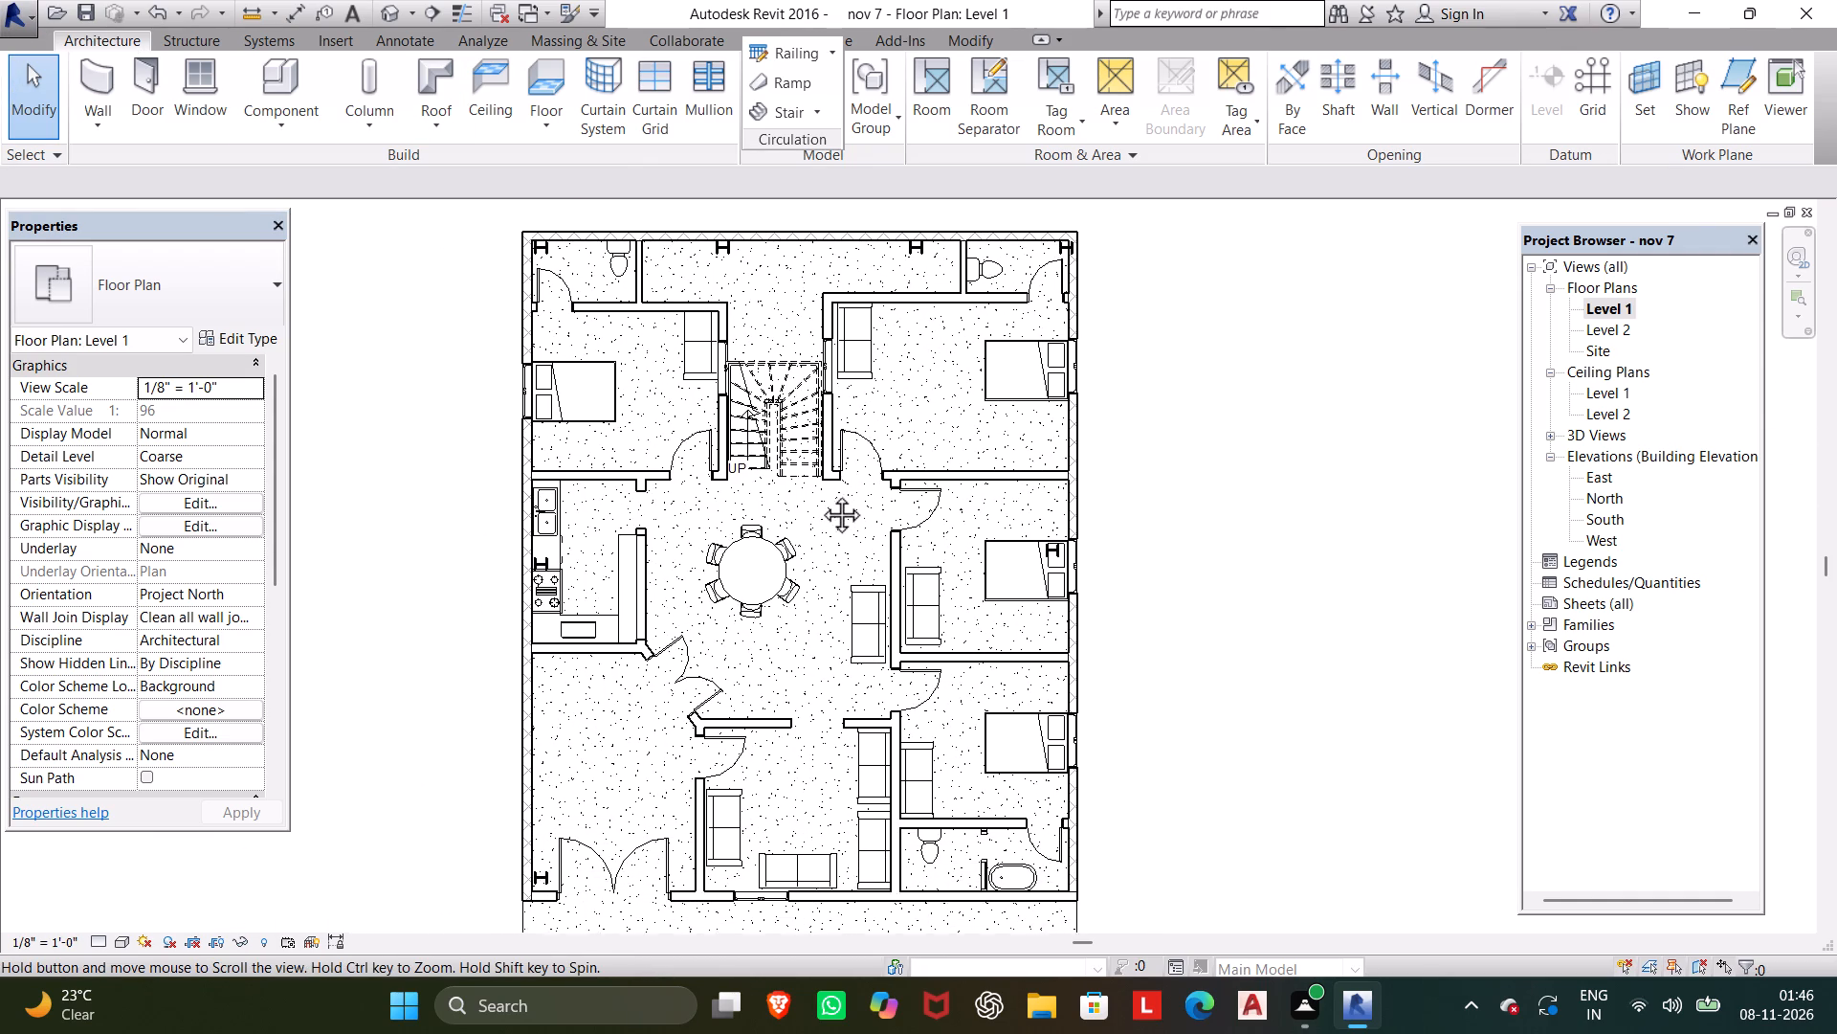
{"action": "middle_click_drag", "start_coordinate": [820, 493], "coordinate": [827, 514]}
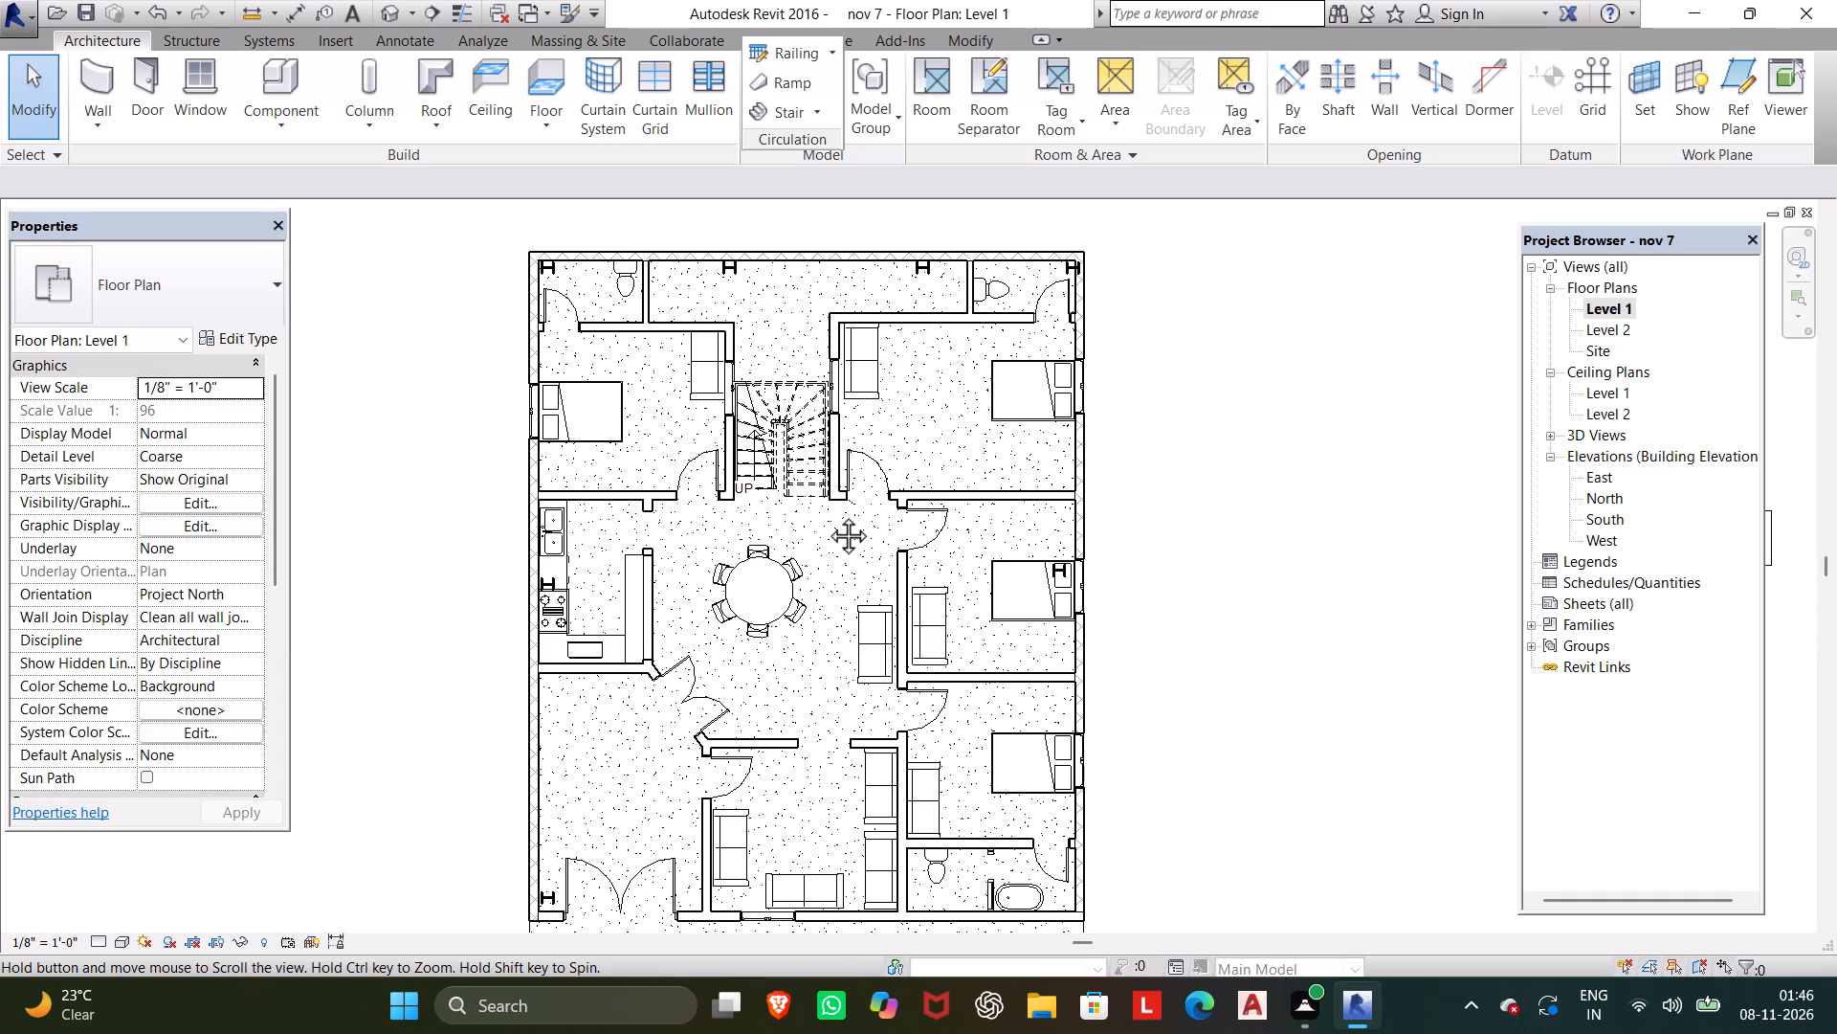
{"action": "middle_click_drag", "start_coordinate": [827, 514], "coordinate": [825, 507]}
Load the RPC Beetle family from the US Imperial Entourage folder for component placement.
{"action": "left_click", "coordinate": [277, 91]}
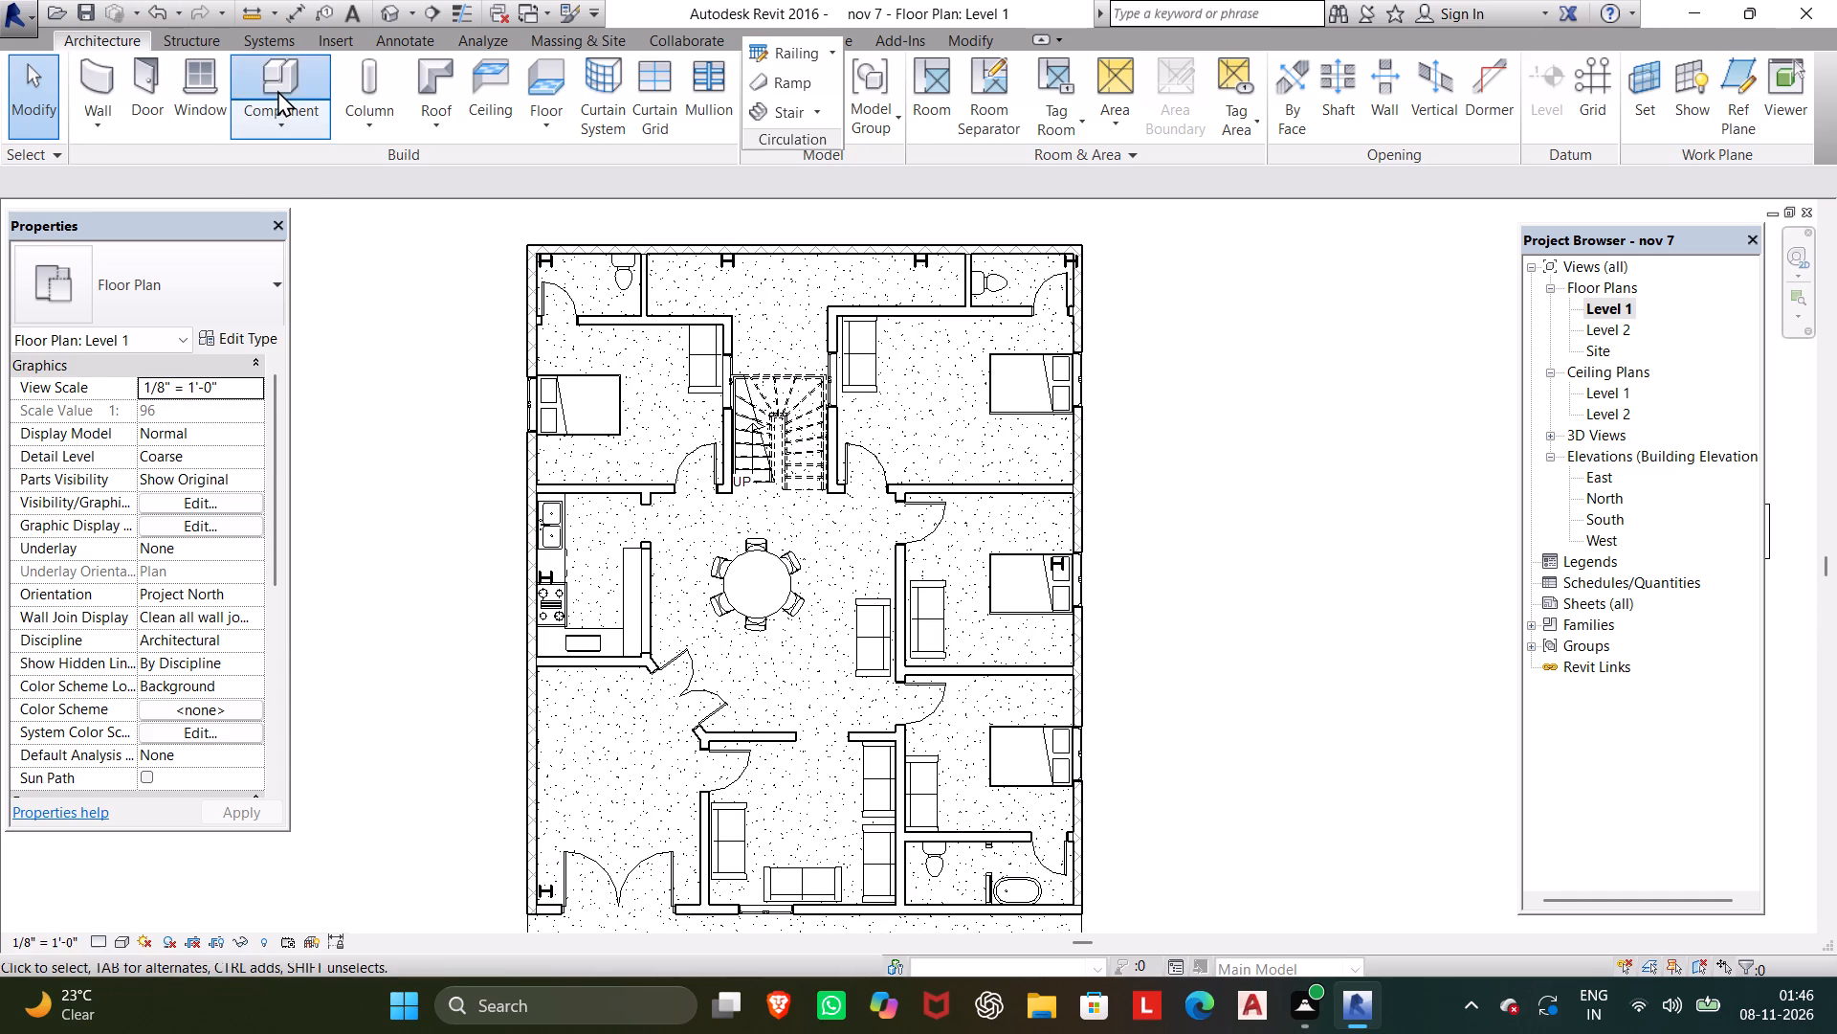
{"action": "left_click", "coordinate": [974, 81]}
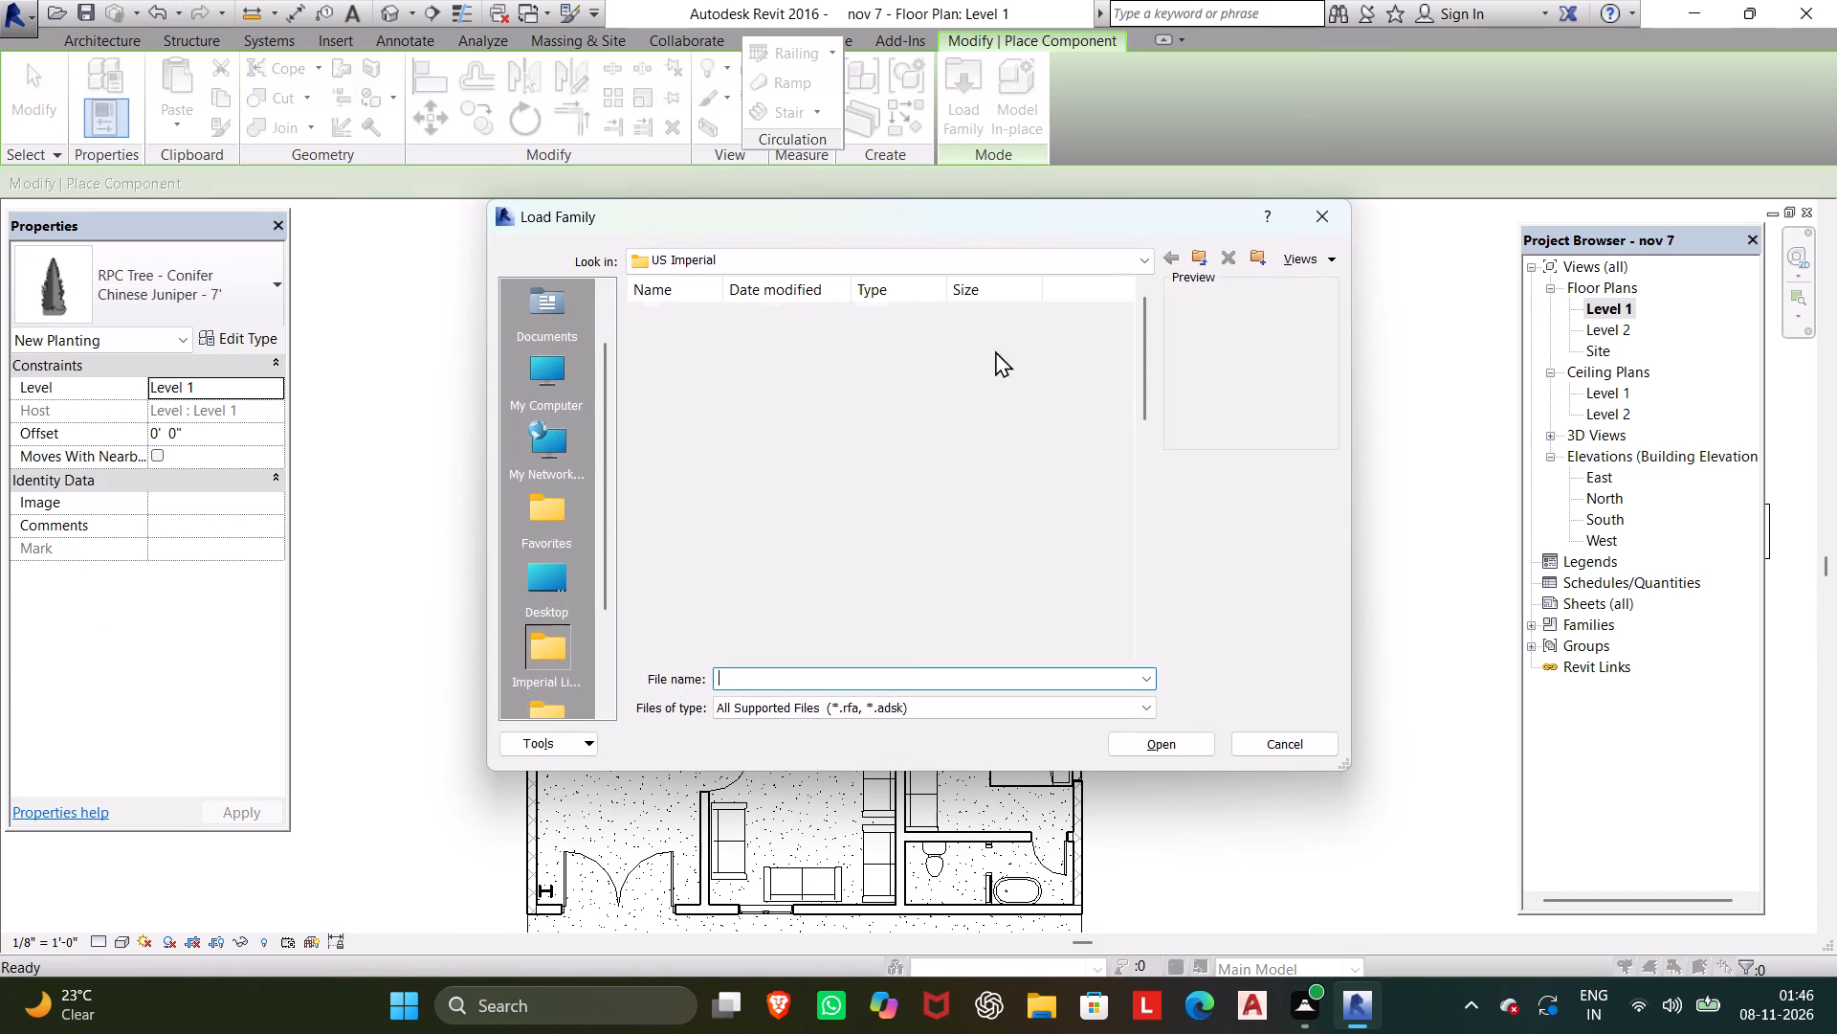
{"action": "scroll", "coordinate": [927, 506], "scroll_direction": "down", "scroll_amount": 2}
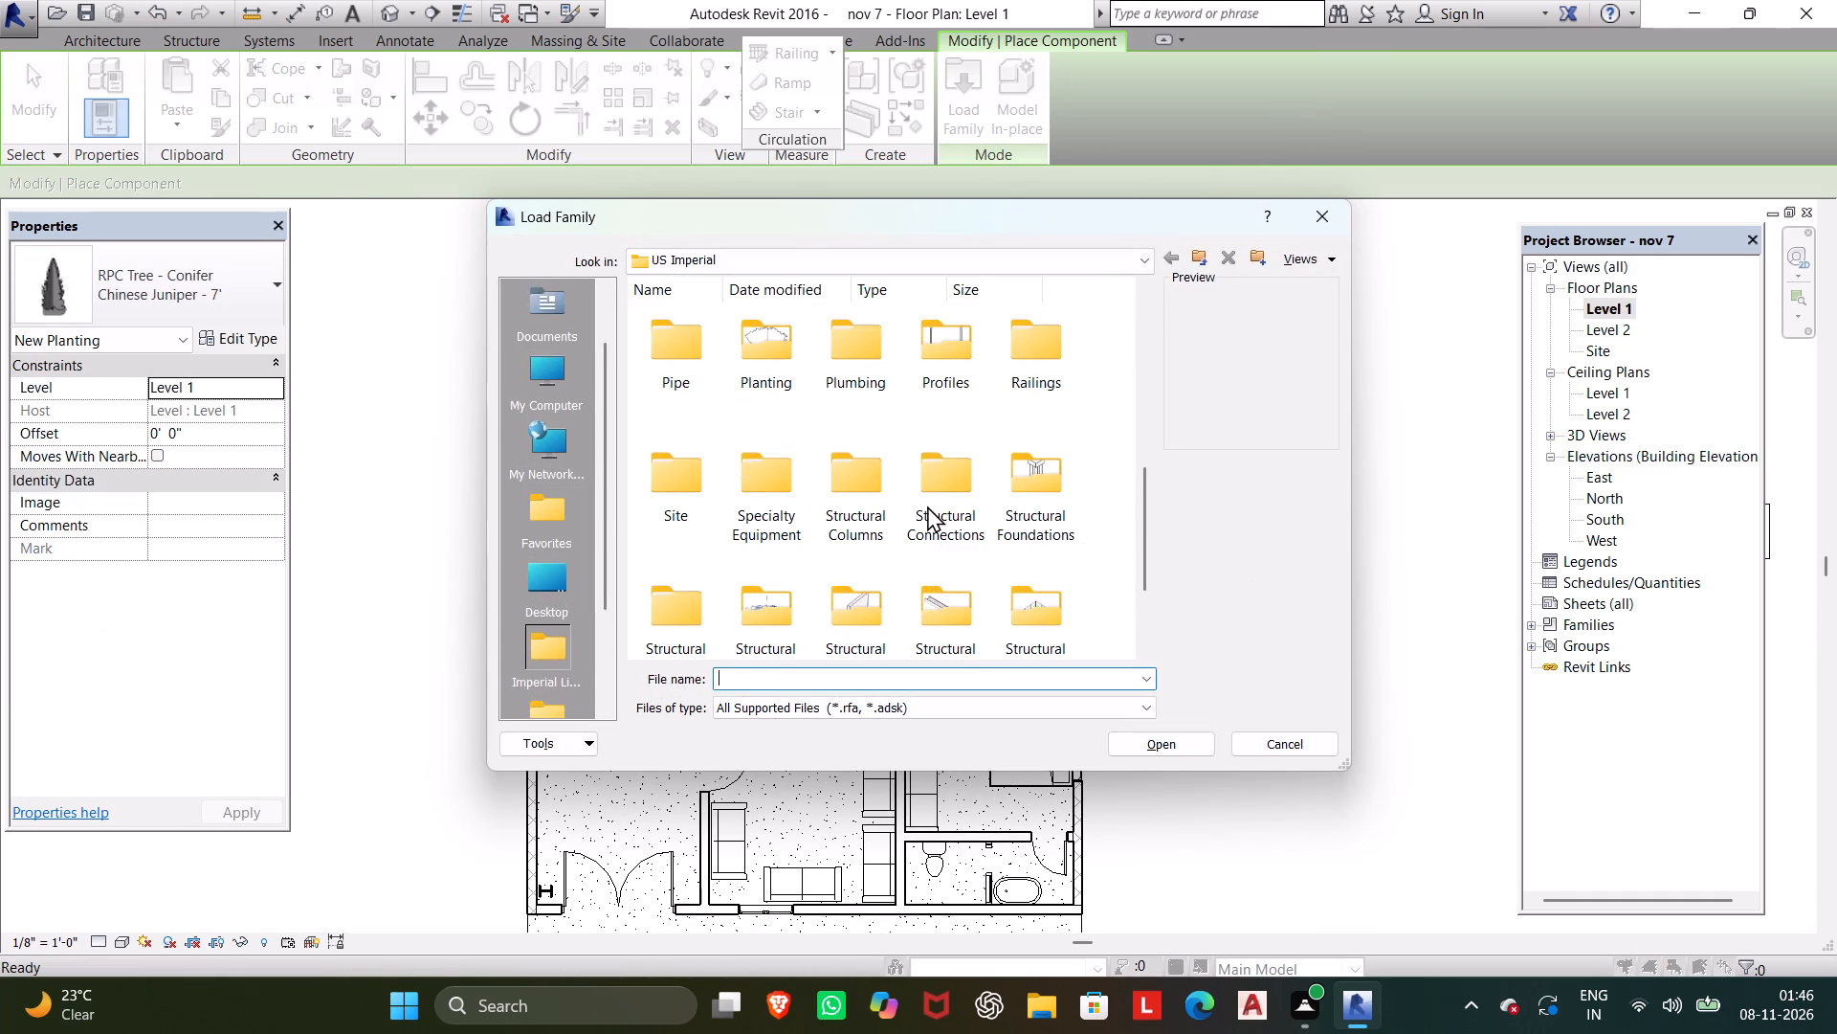
{"action": "scroll", "coordinate": [882, 514], "scroll_direction": "down", "scroll_amount": 2}
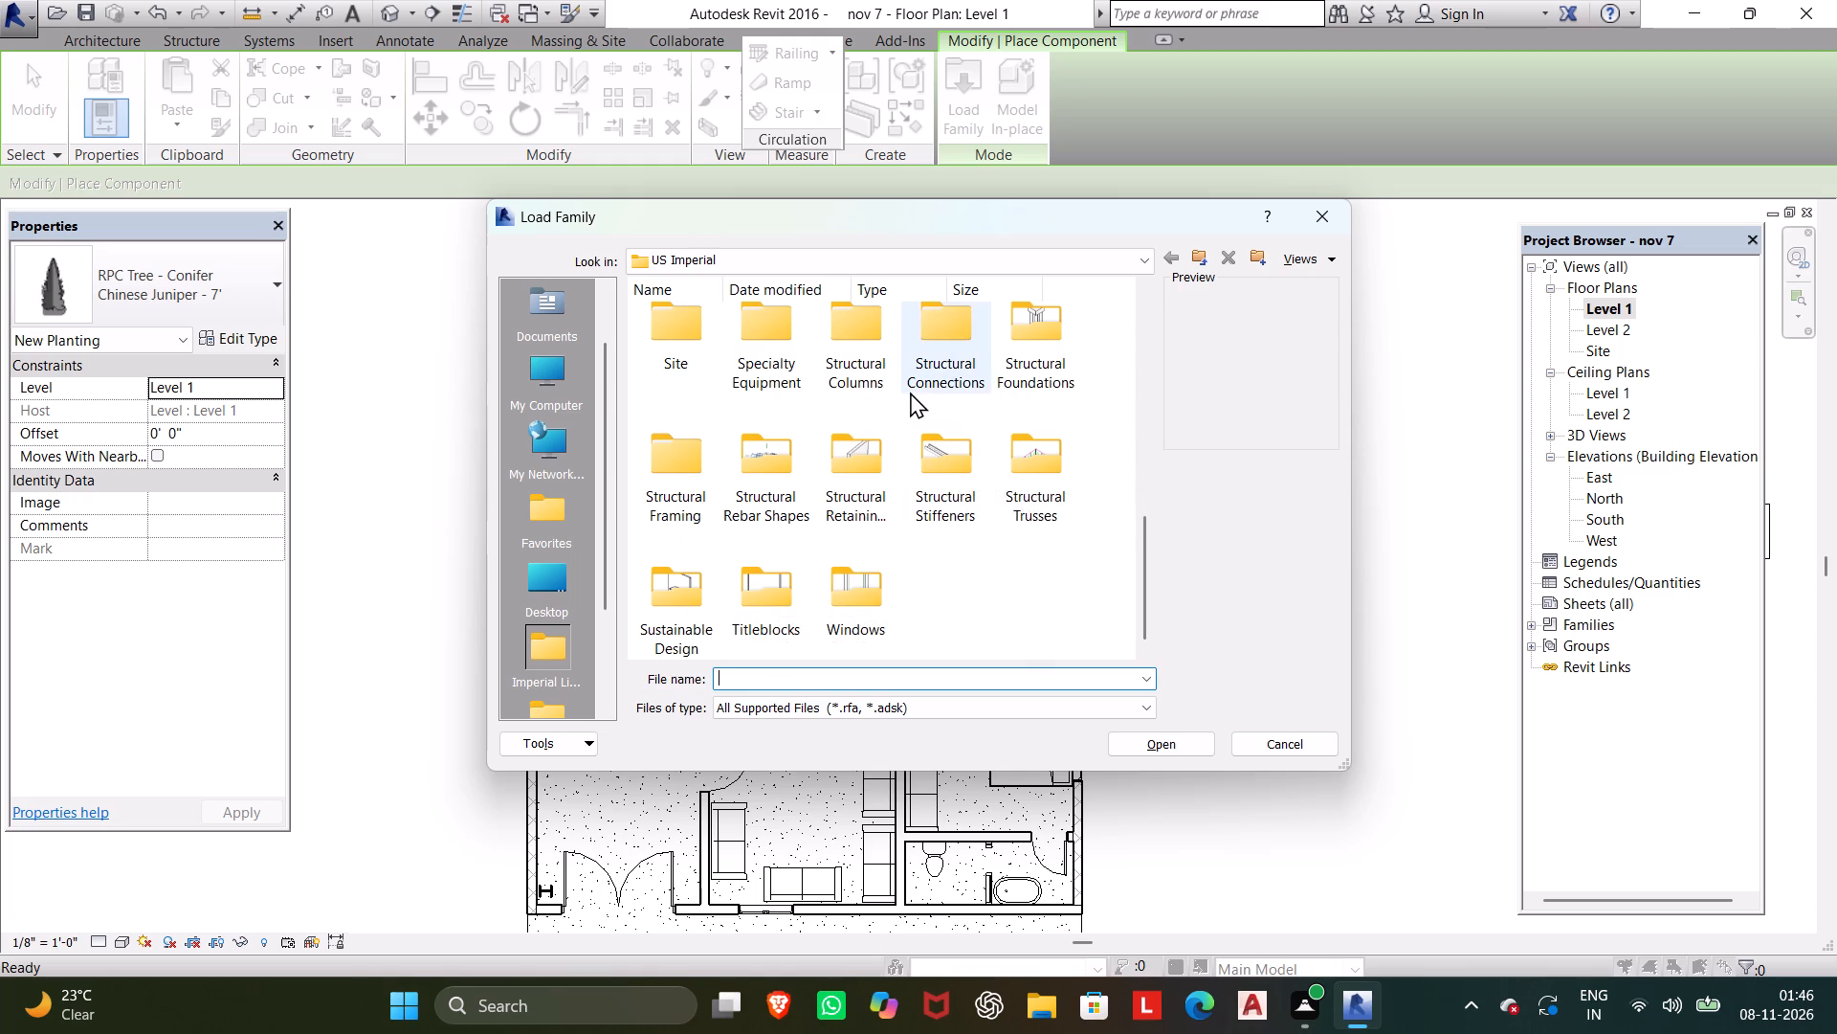
{"action": "scroll", "coordinate": [908, 392], "scroll_direction": "up", "scroll_amount": 4}
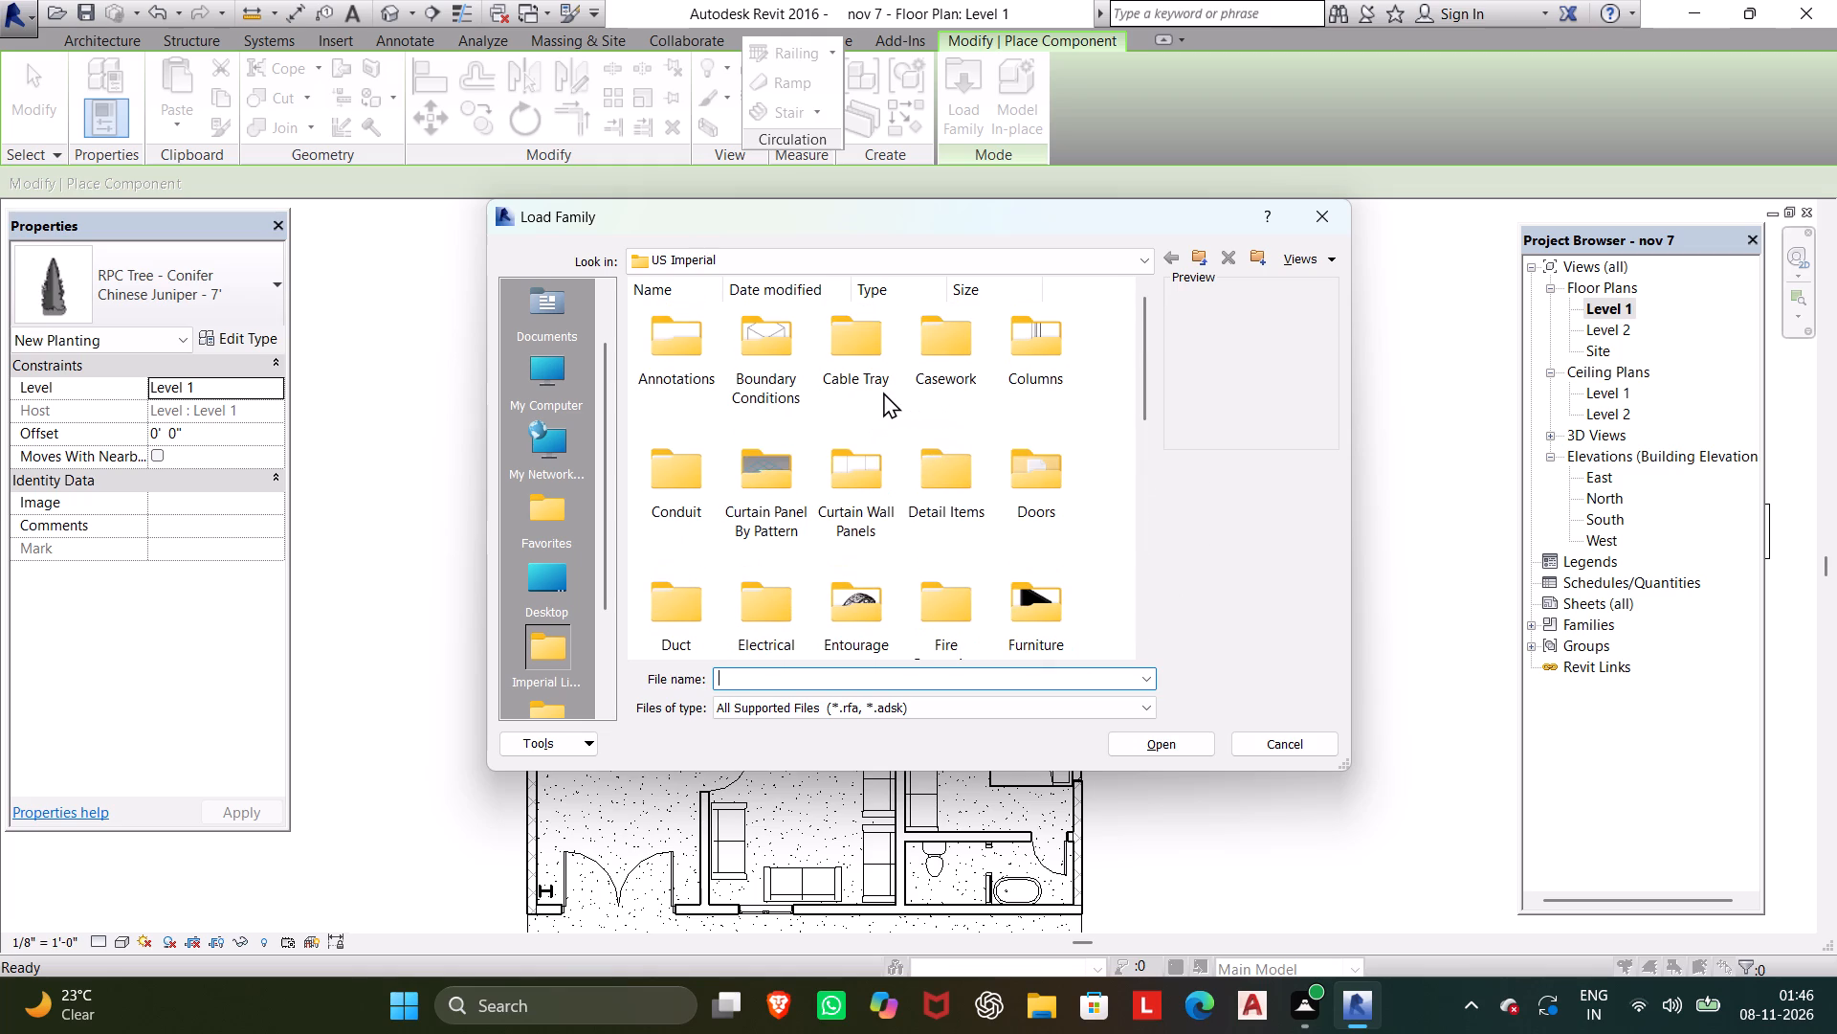
{"action": "left_click", "coordinate": [945, 369]}
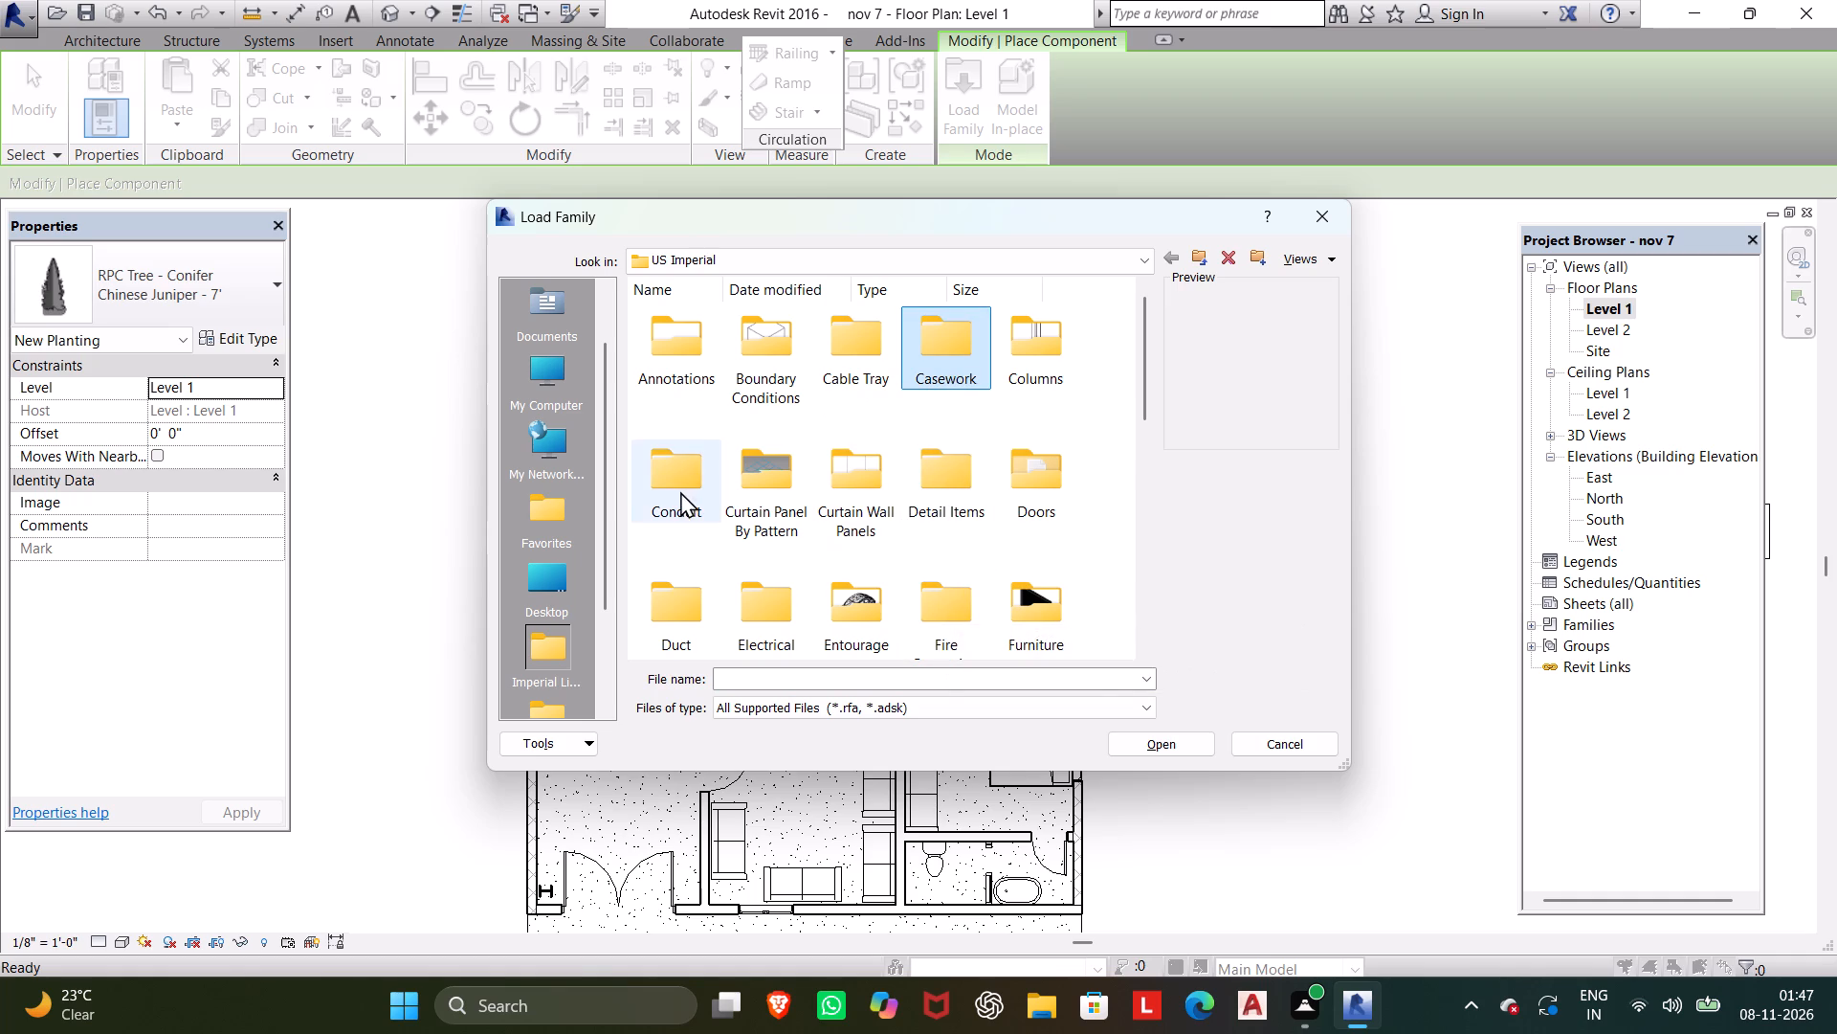
{"action": "left_click", "coordinate": [900, 506]}
{"action": "left_click", "coordinate": [883, 468]}
{"action": "left_click", "coordinate": [1146, 747]}
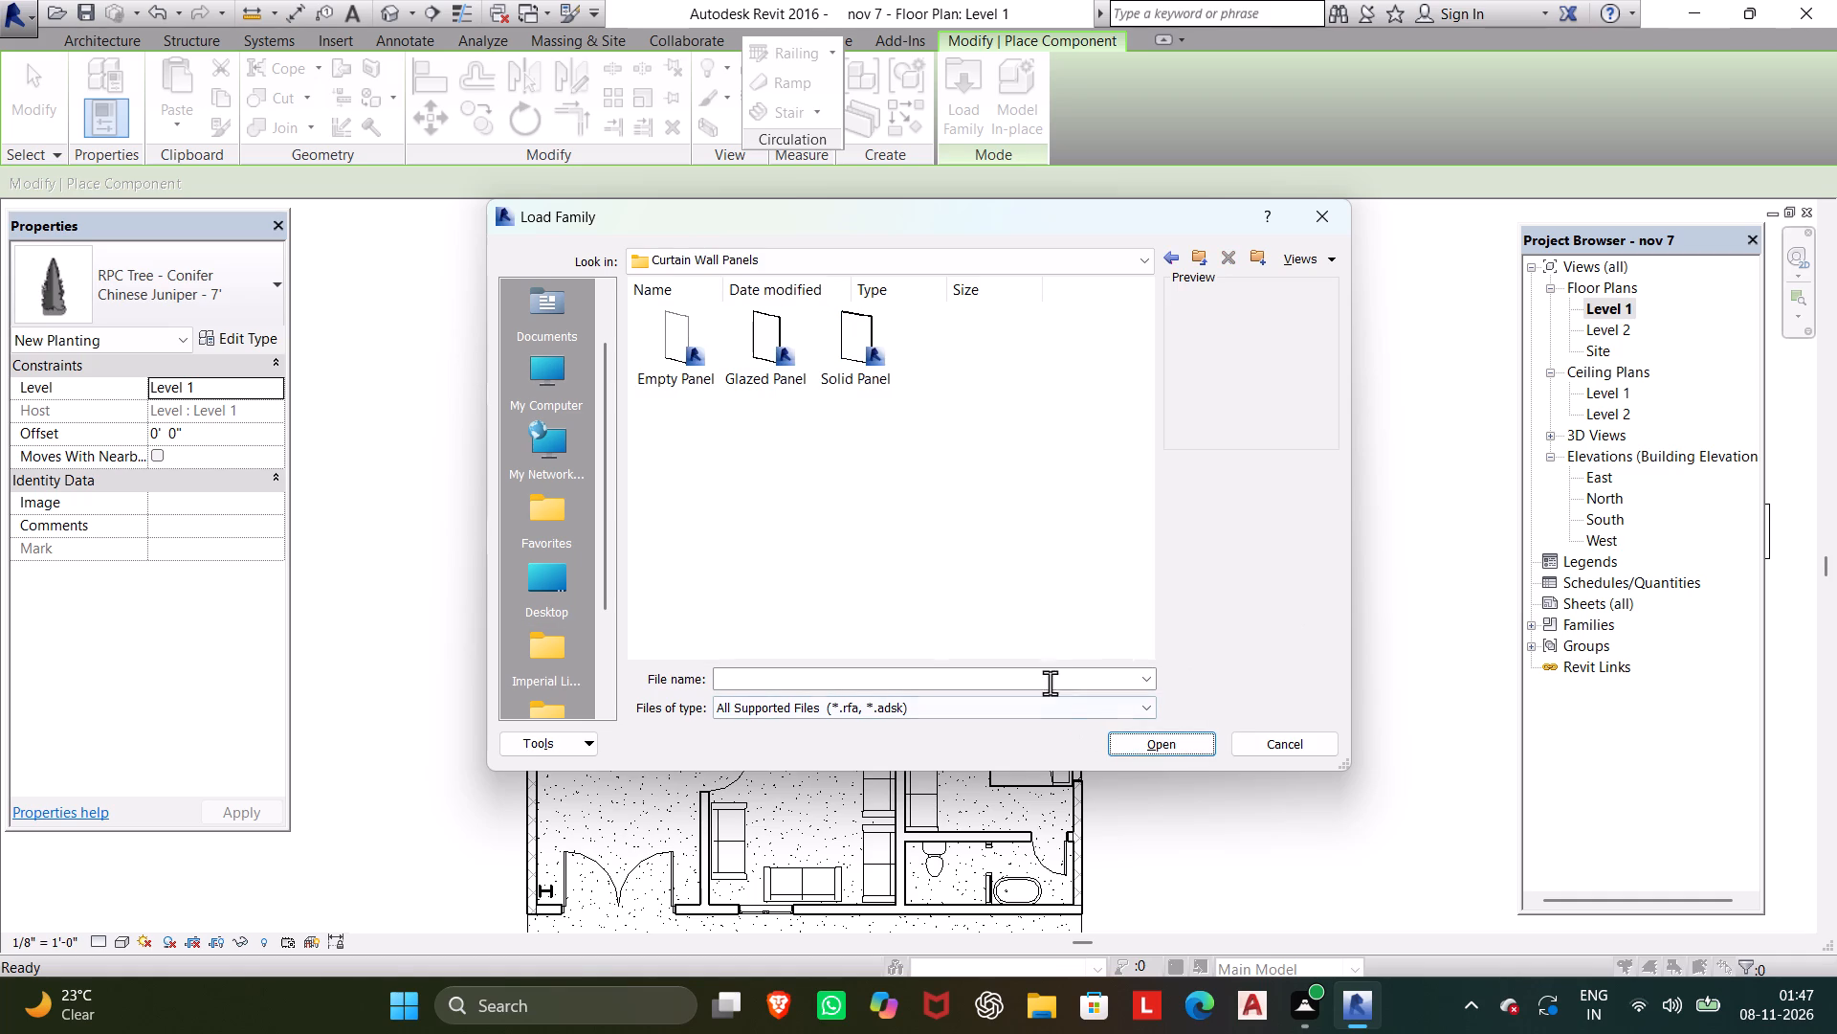
{"action": "left_click", "coordinate": [1180, 255]}
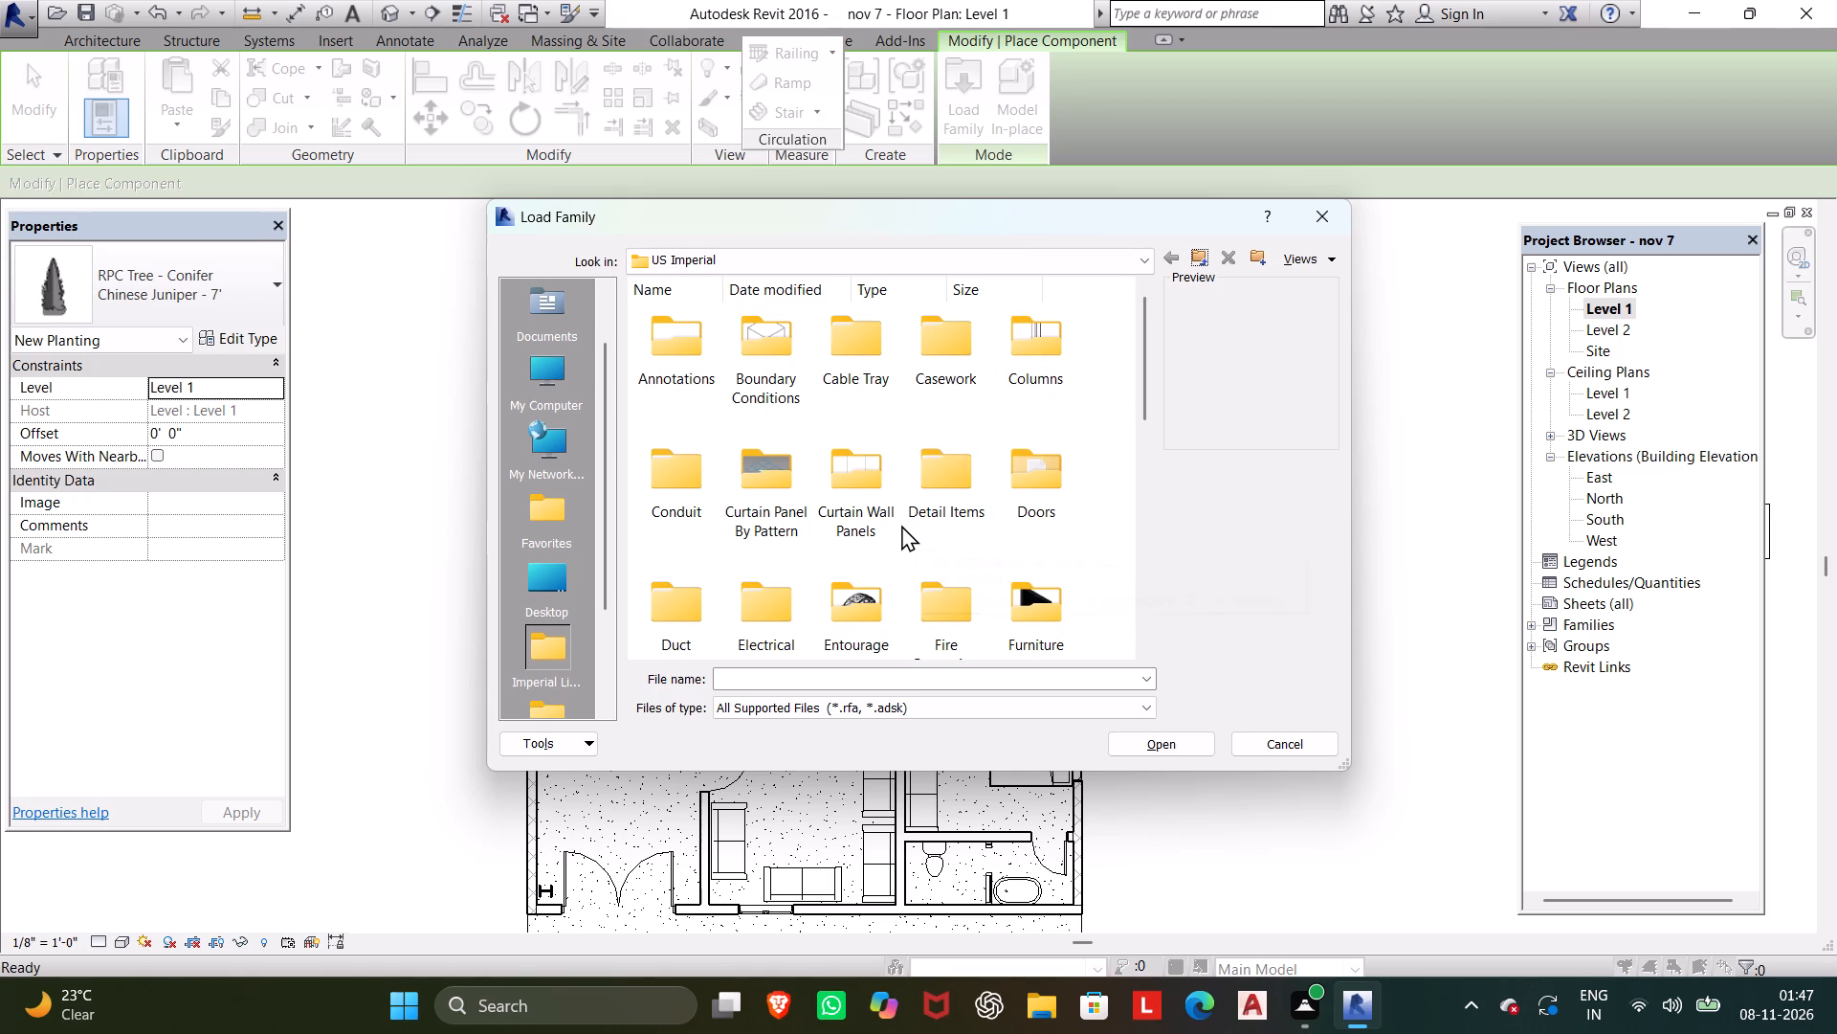
{"action": "left_click", "coordinate": [864, 583]}
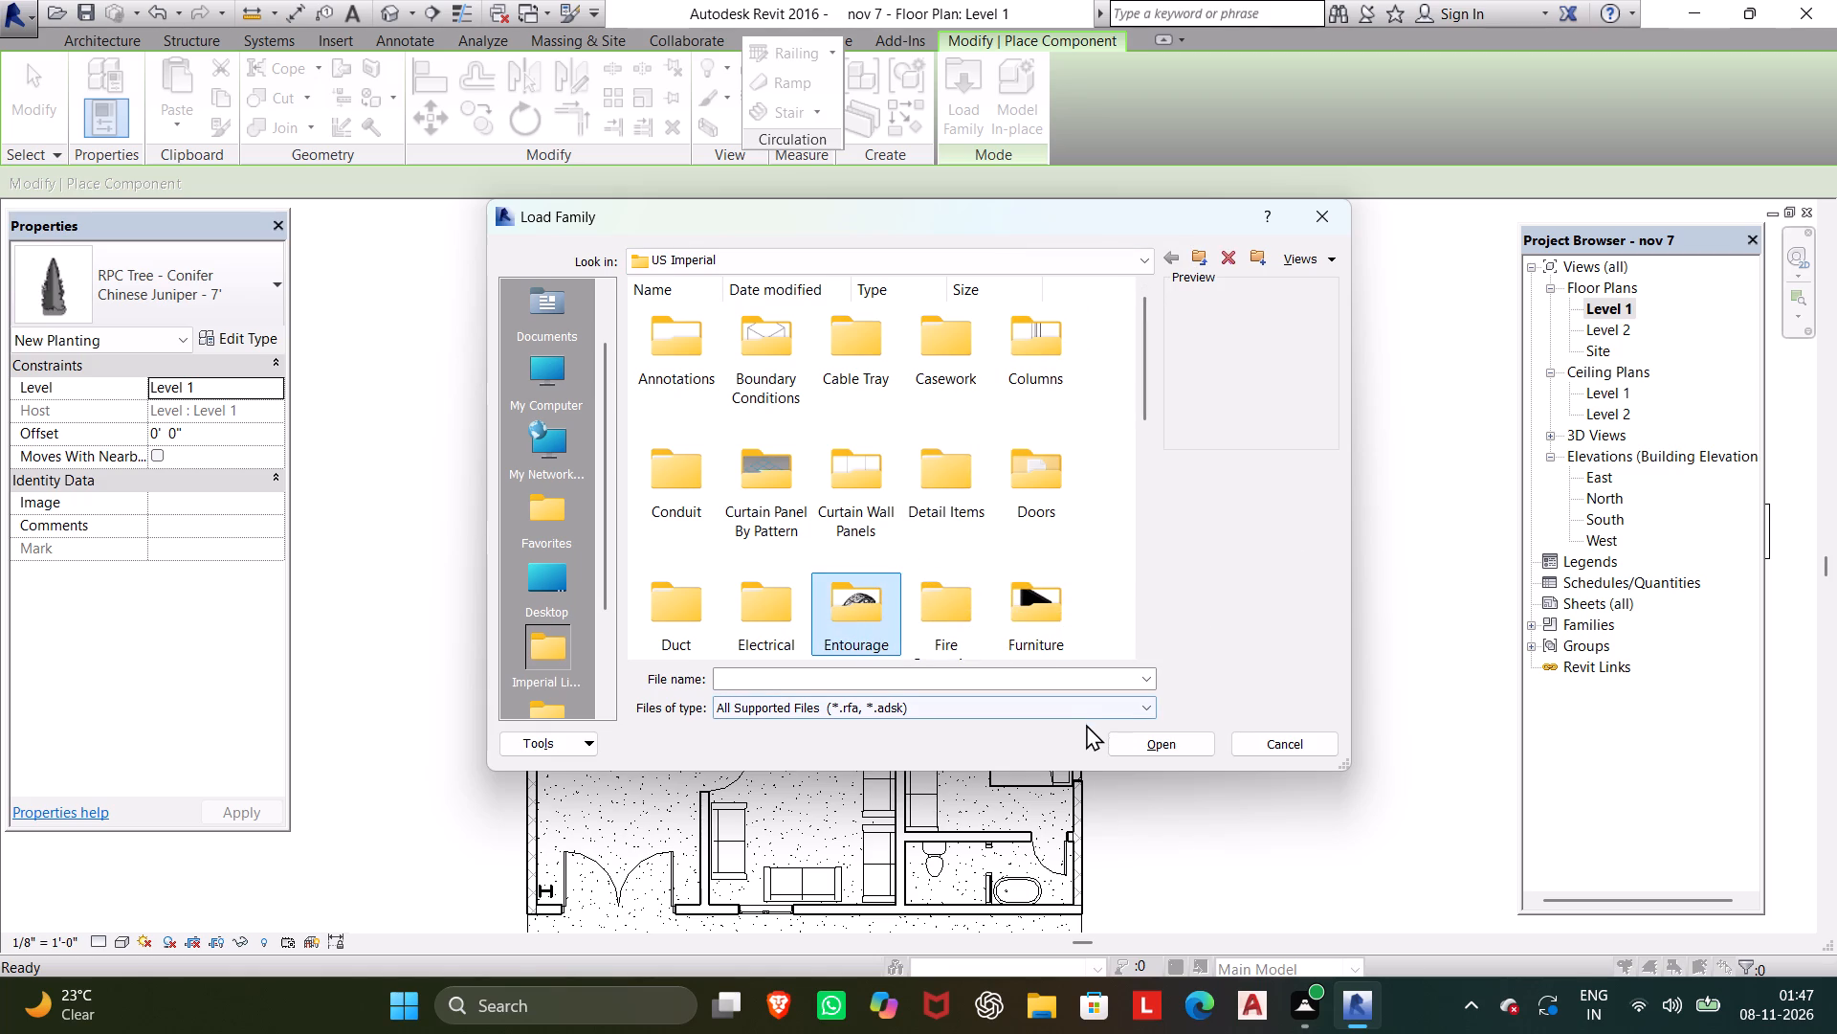
{"action": "left_click", "coordinate": [1134, 744]}
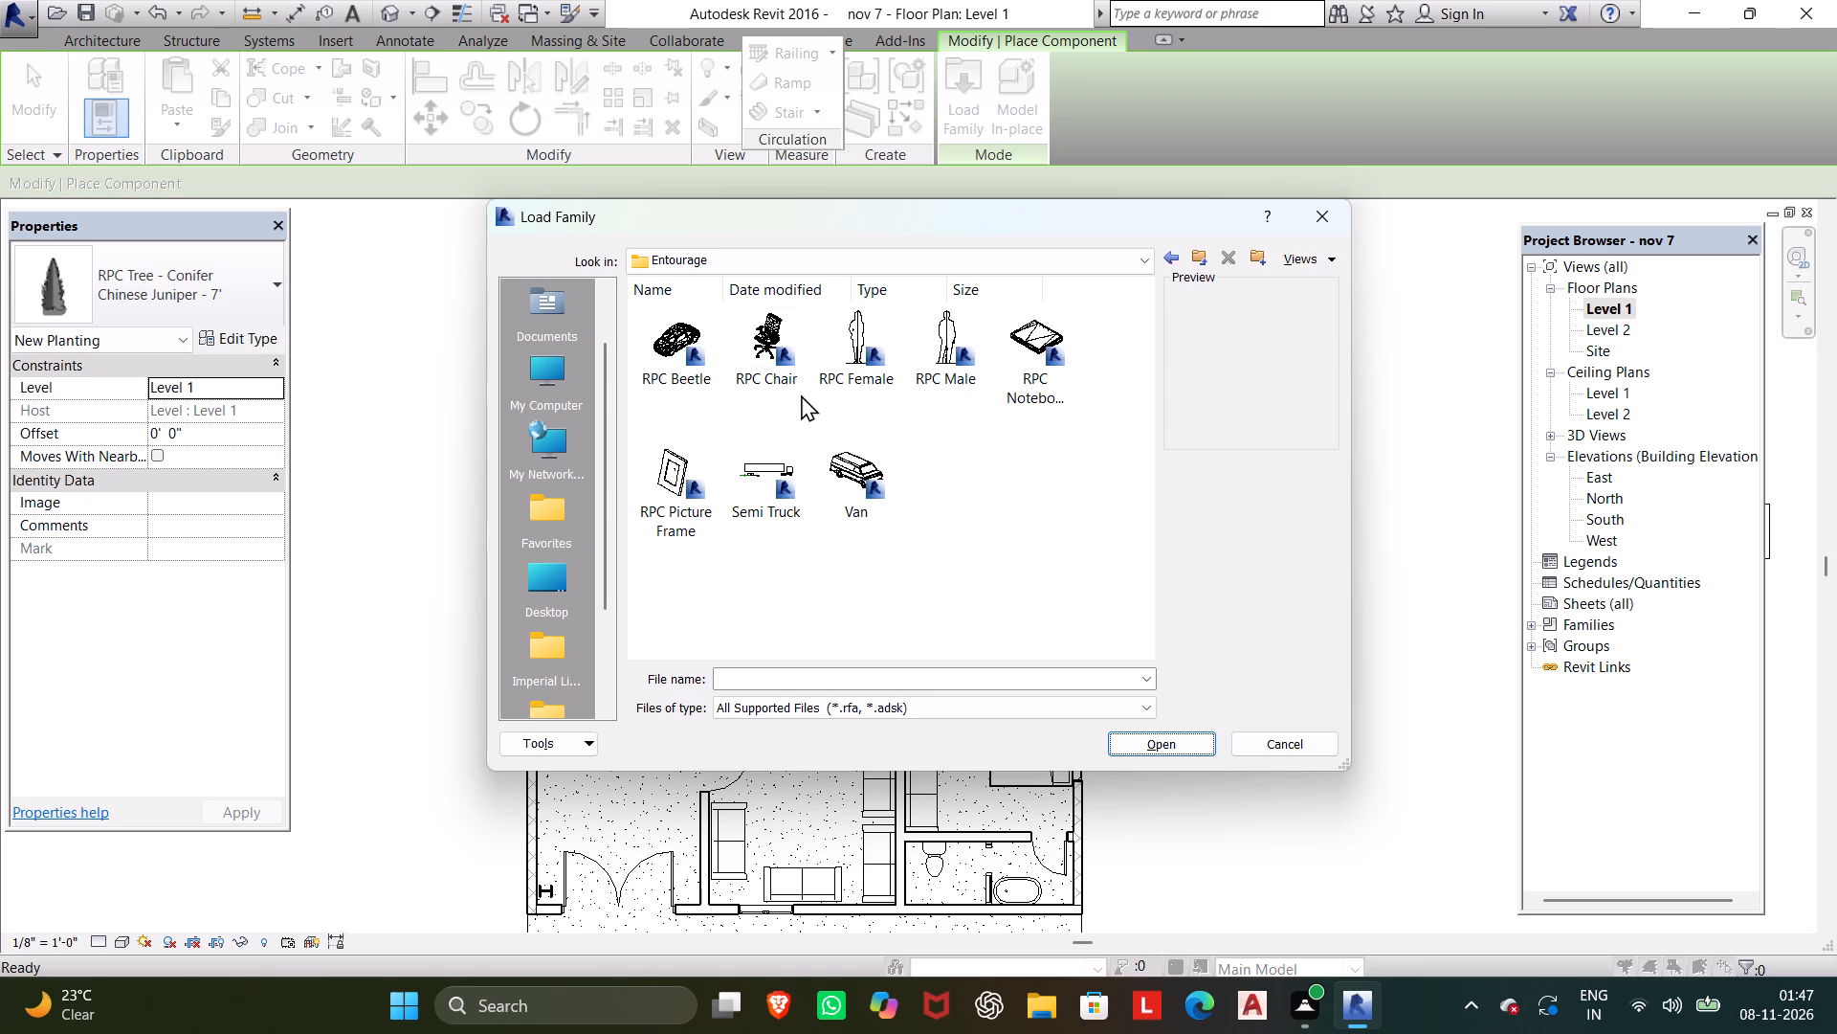
{"action": "left_click", "coordinate": [679, 339]}
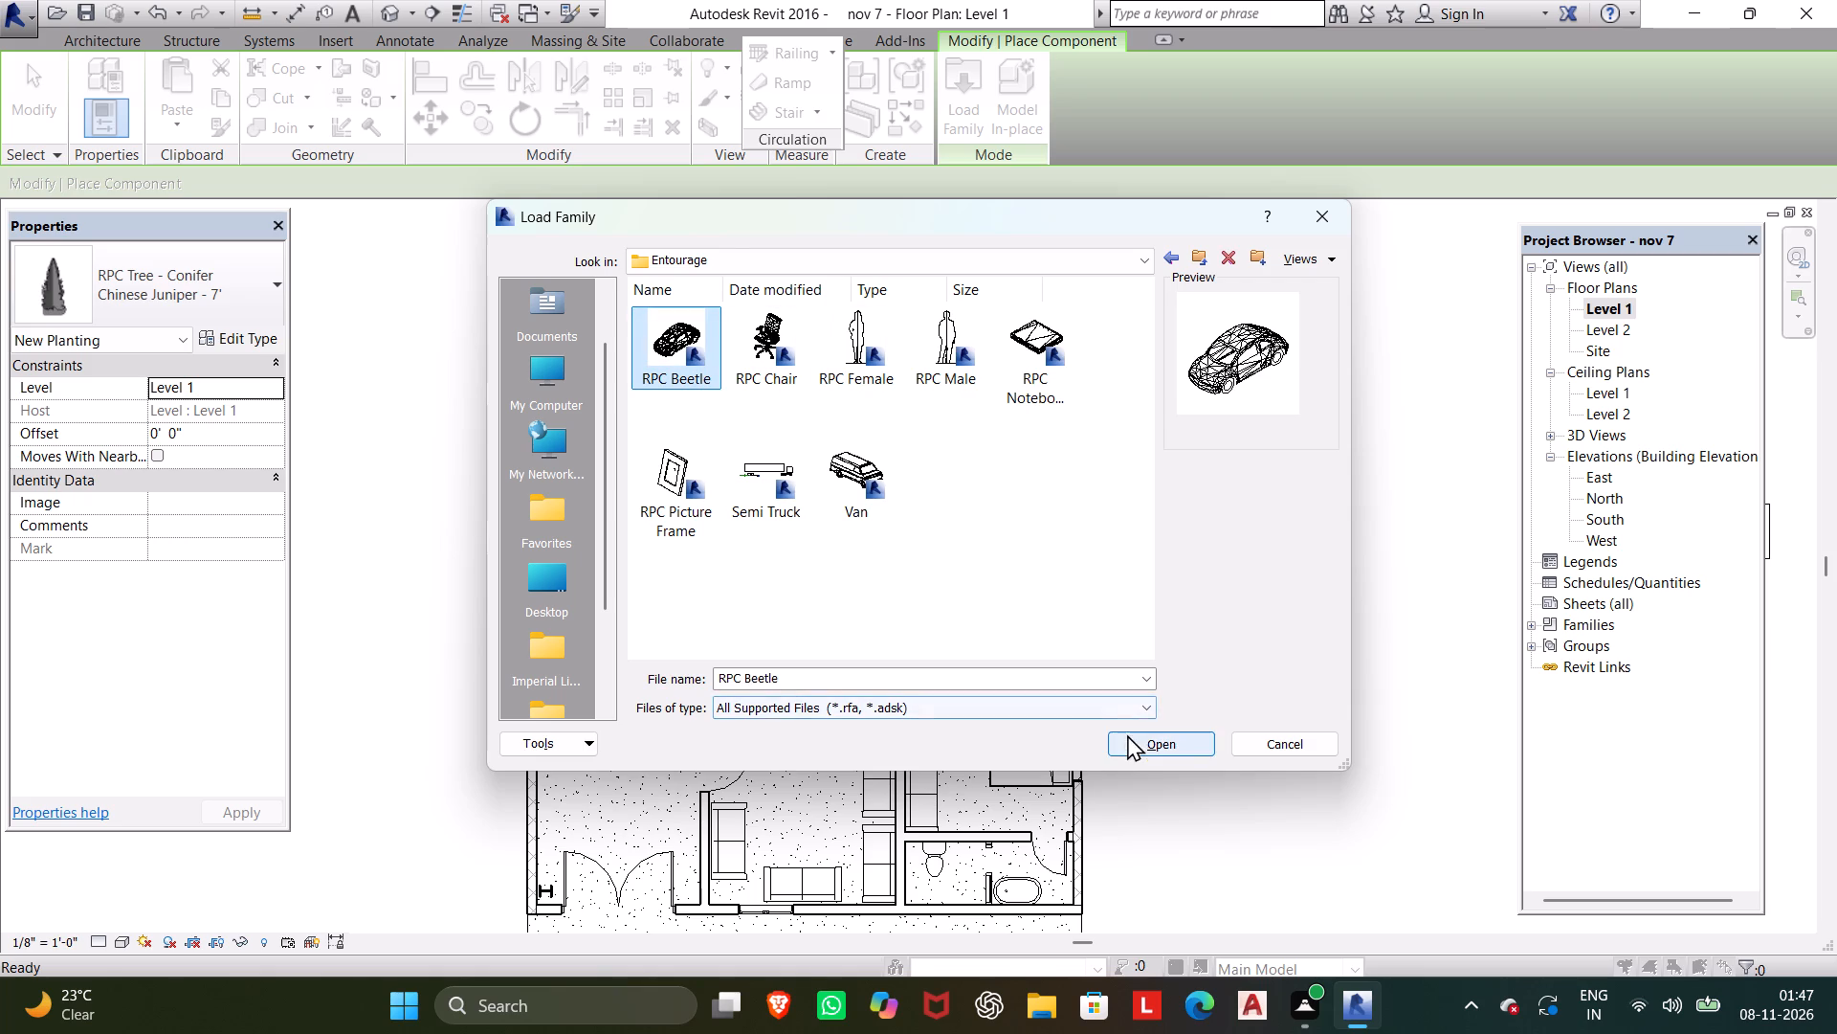
{"action": "left_click", "coordinate": [1127, 734]}
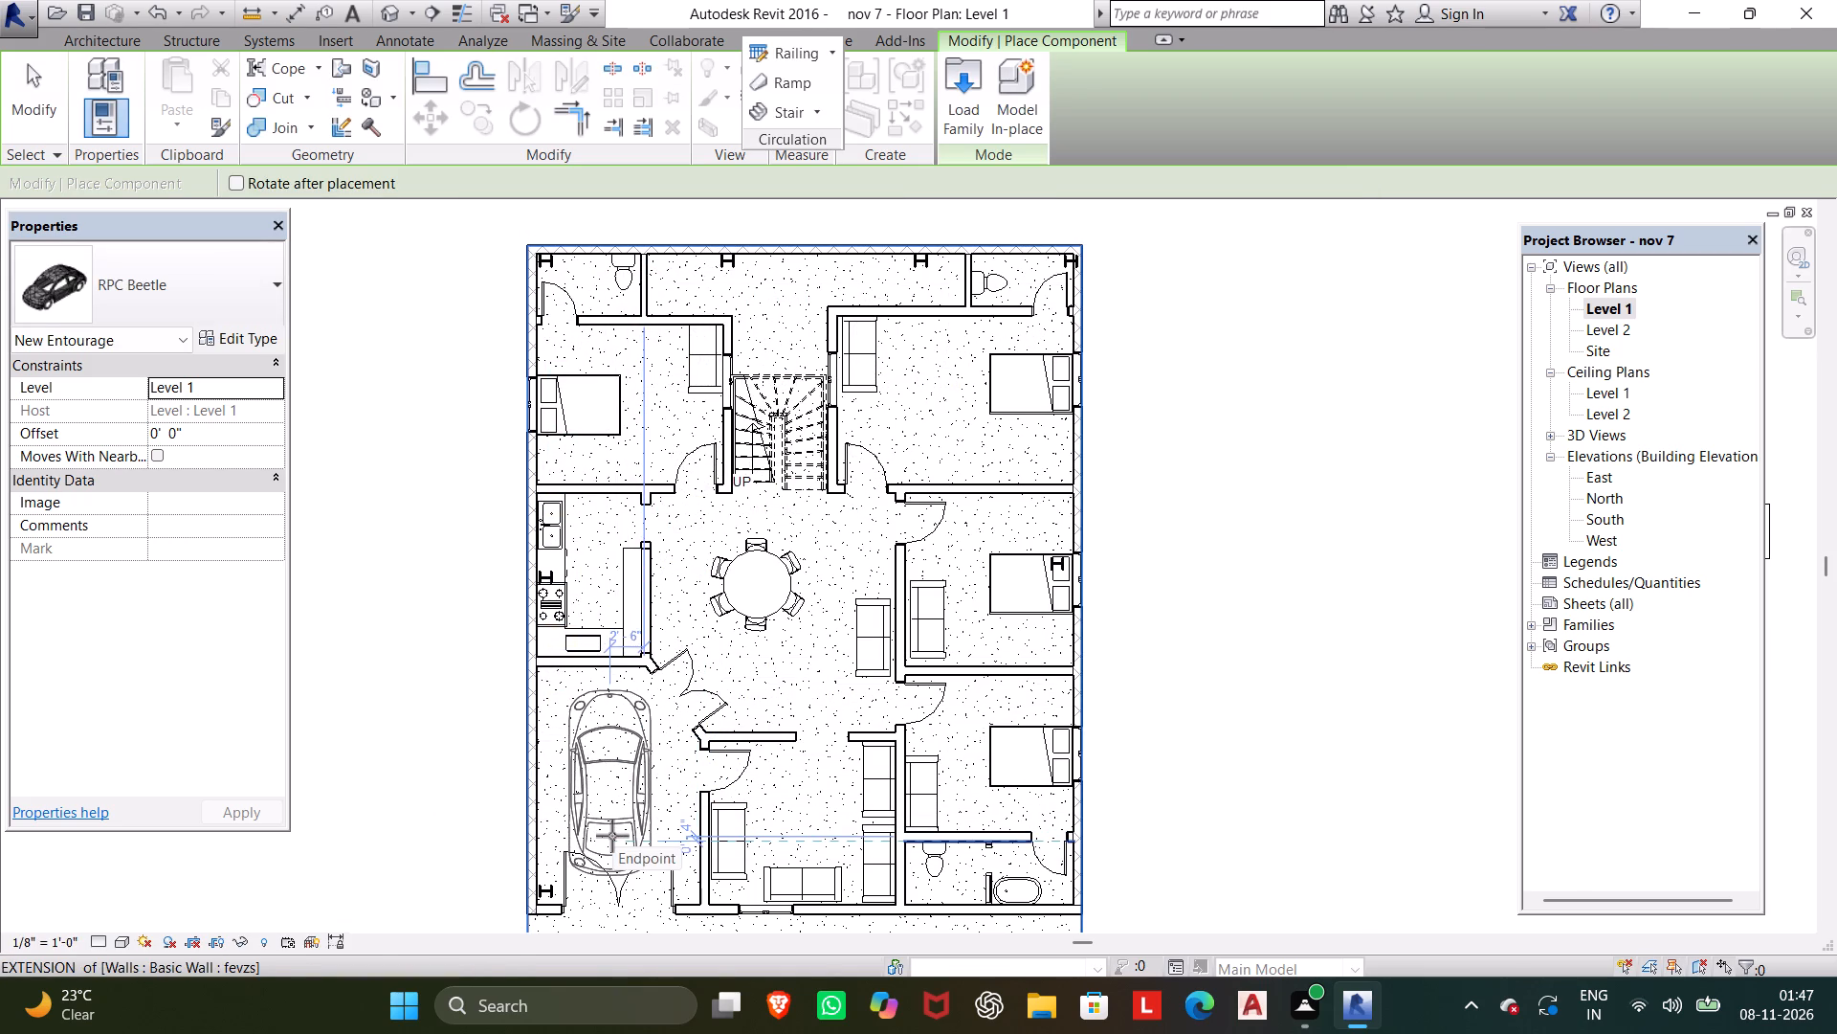
Place one RPC Beetle car lengthwise in the Level 1 room just inside the double entrance door.
{"action": "left_click", "coordinate": [612, 836]}
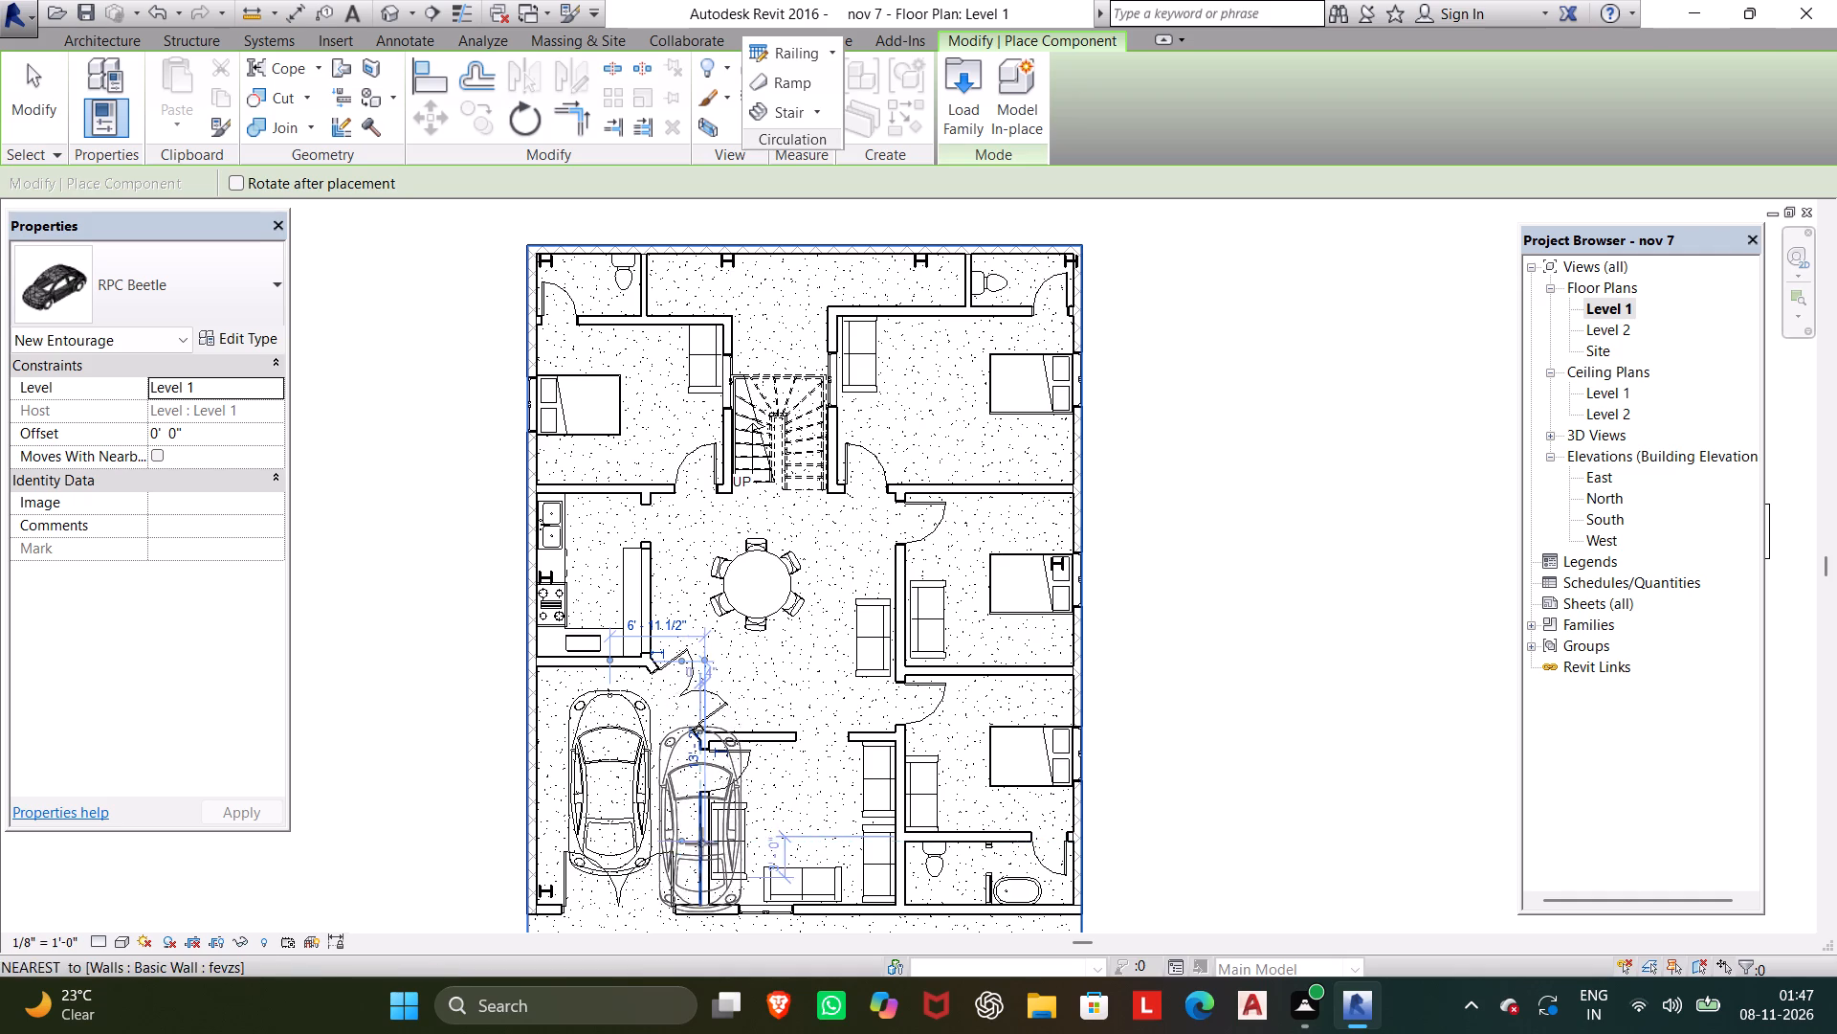
{"action": "key", "text": "Escape"}
{"action": "key", "text": "Escape"}
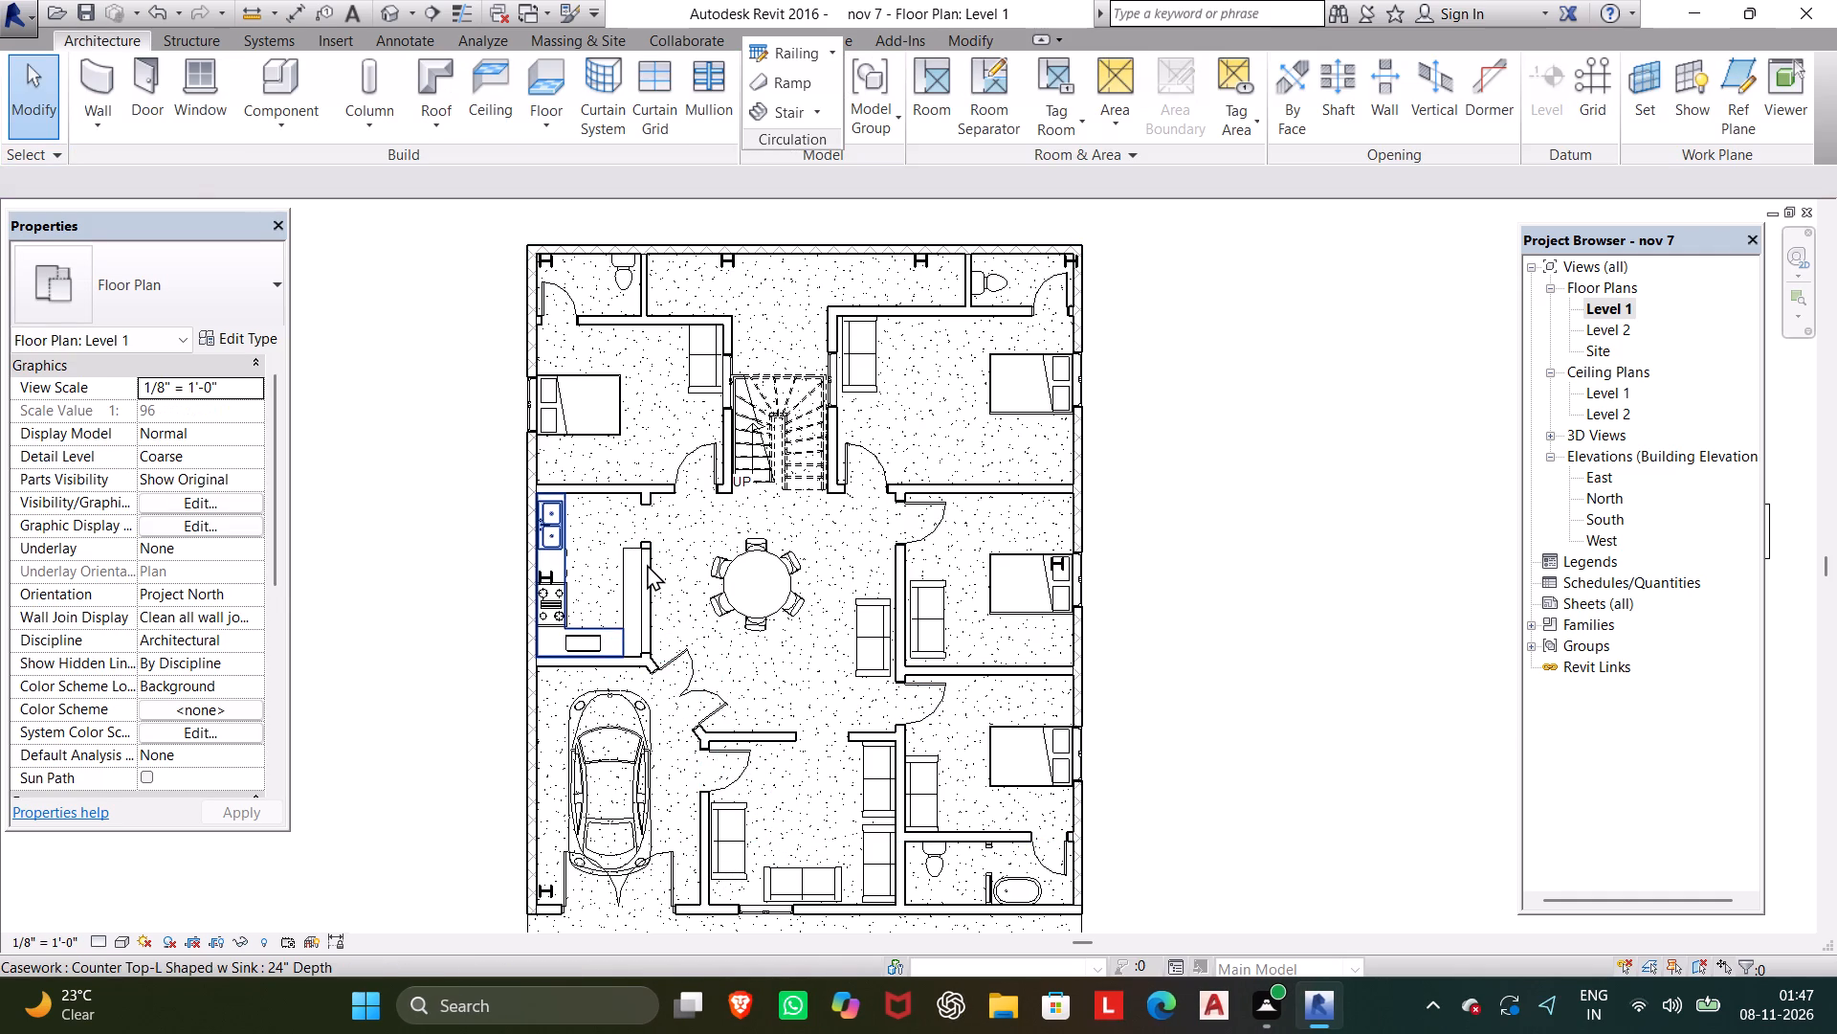
Load the RPC Male family from the US Imperial Entourage folder for component placement.
{"action": "left_click", "coordinate": [293, 68]}
{"action": "left_click", "coordinate": [980, 94]}
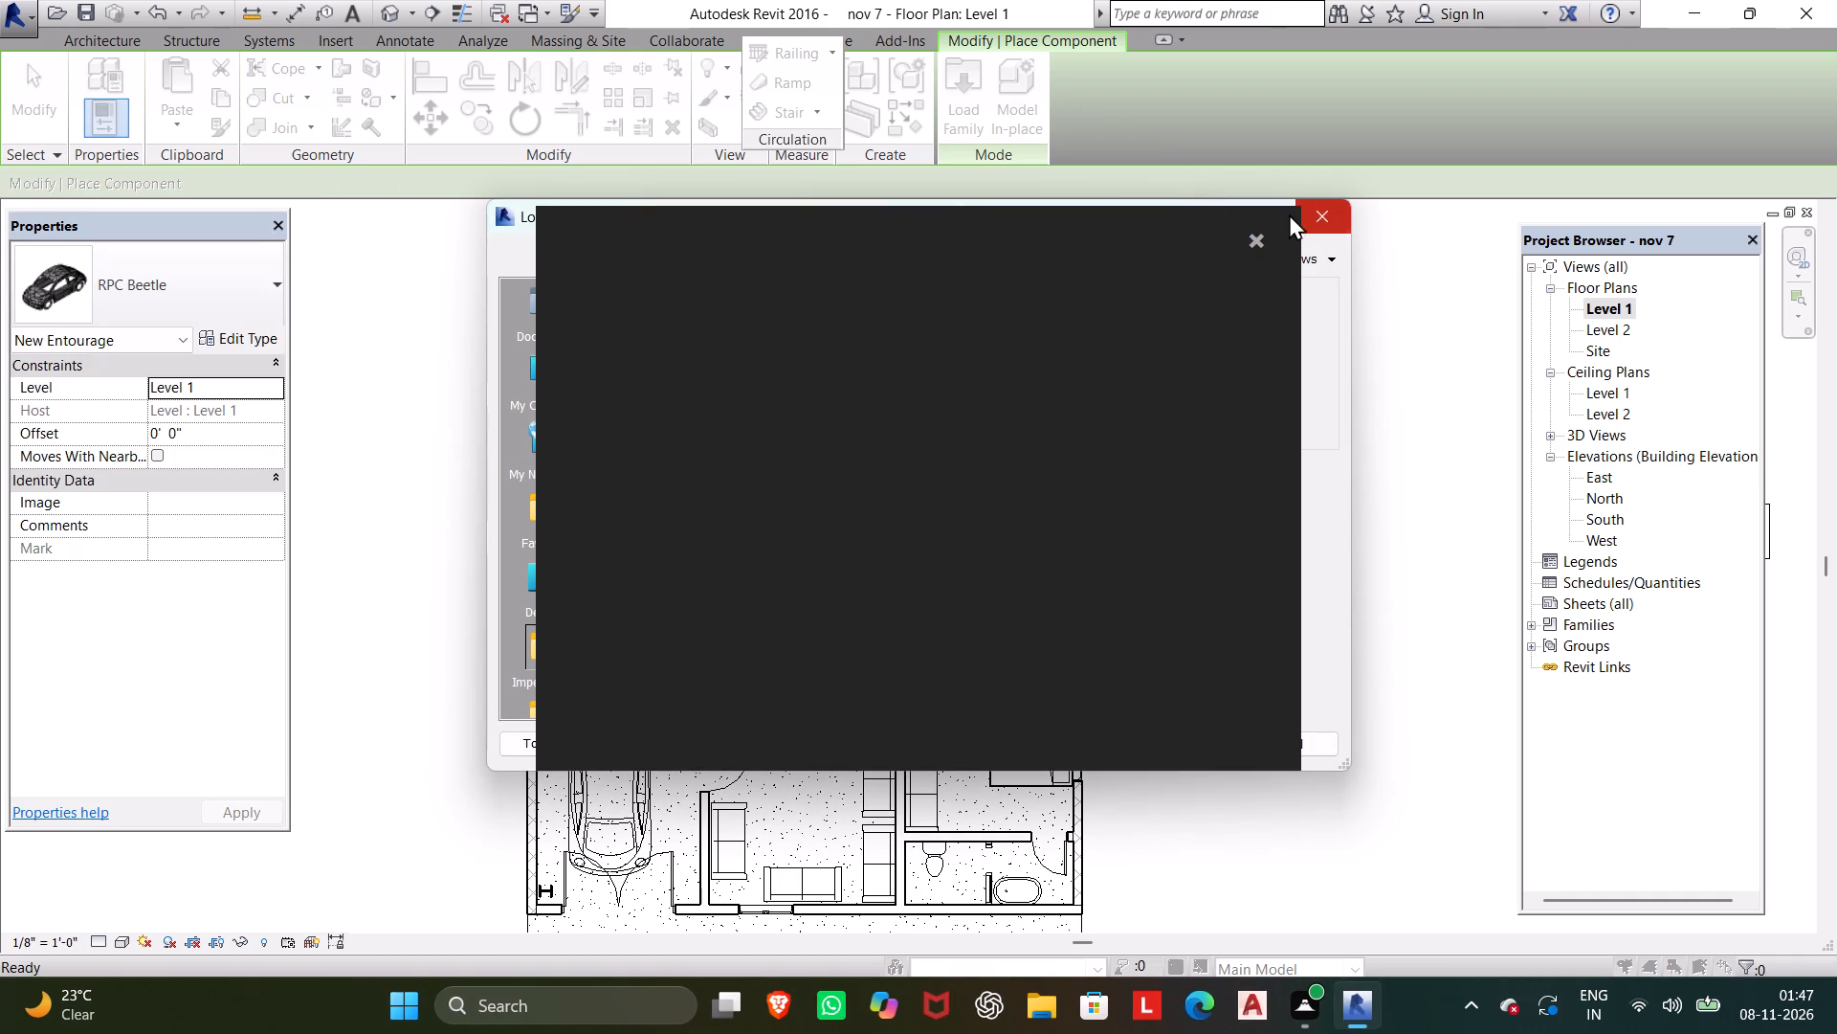
{"action": "left_click", "coordinate": [1264, 241]}
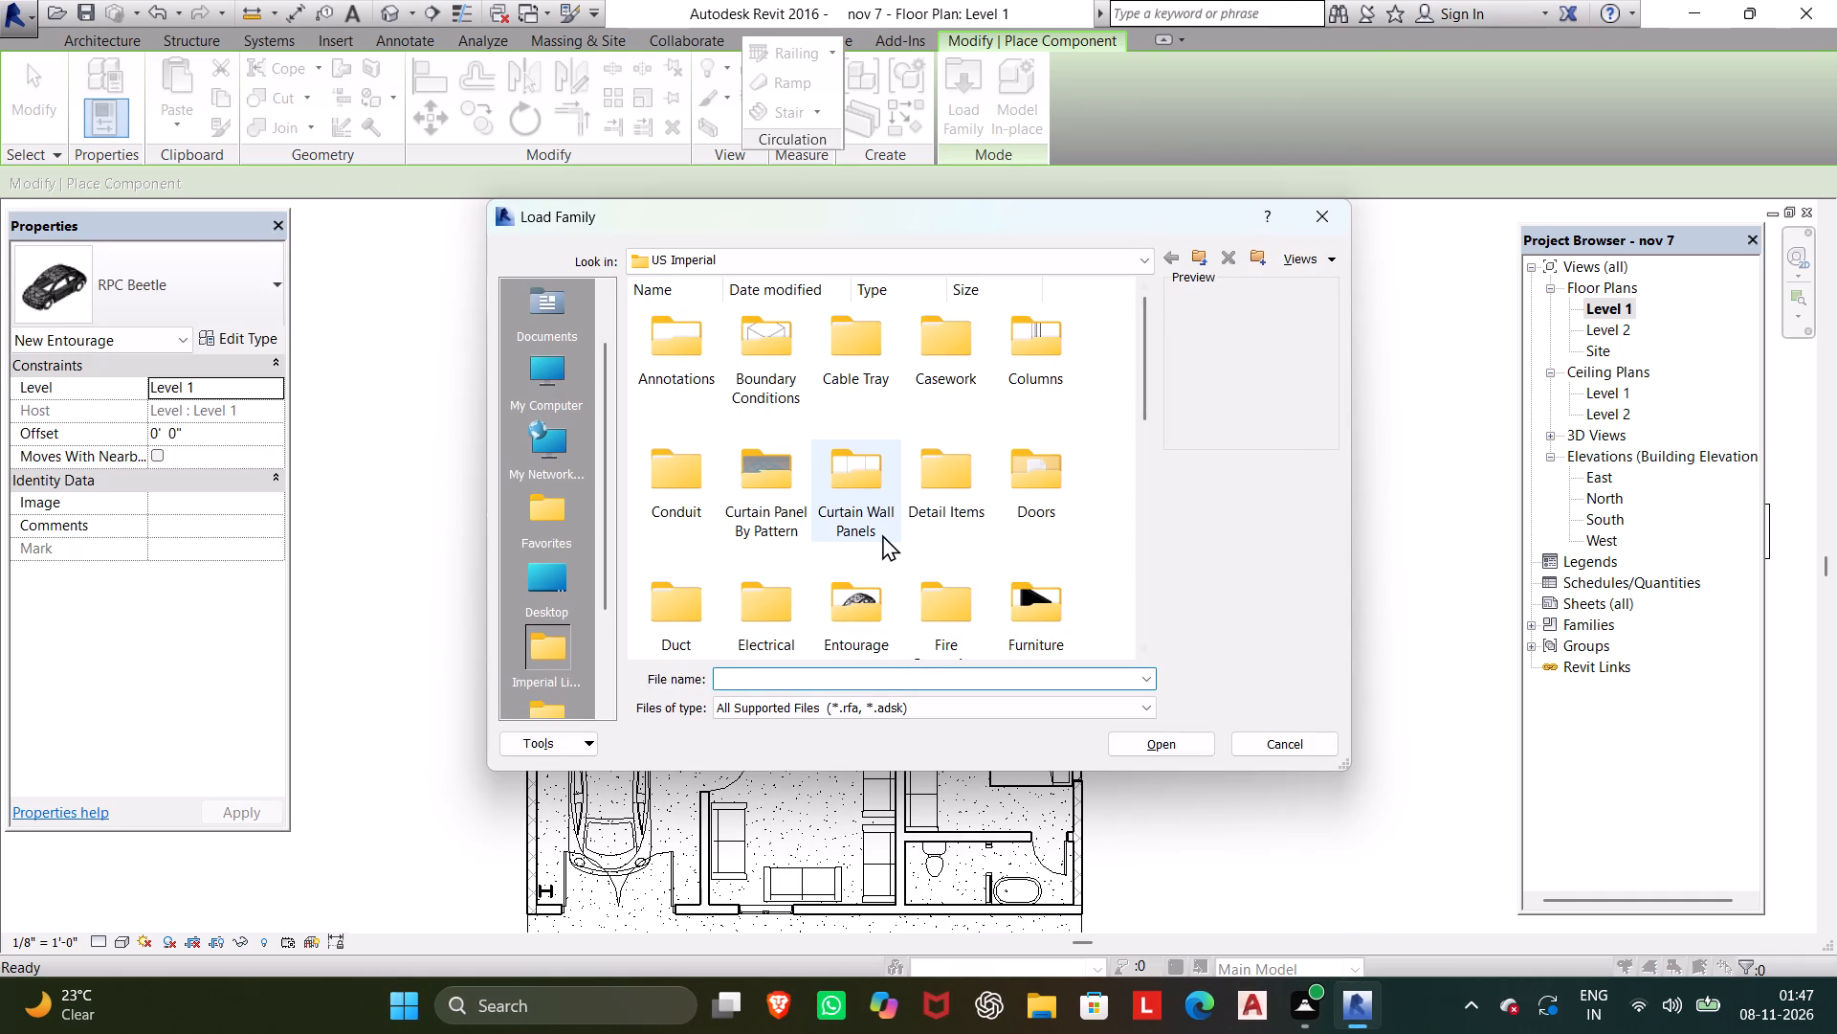
{"action": "scroll", "coordinate": [887, 494], "scroll_direction": "down", "scroll_amount": 1}
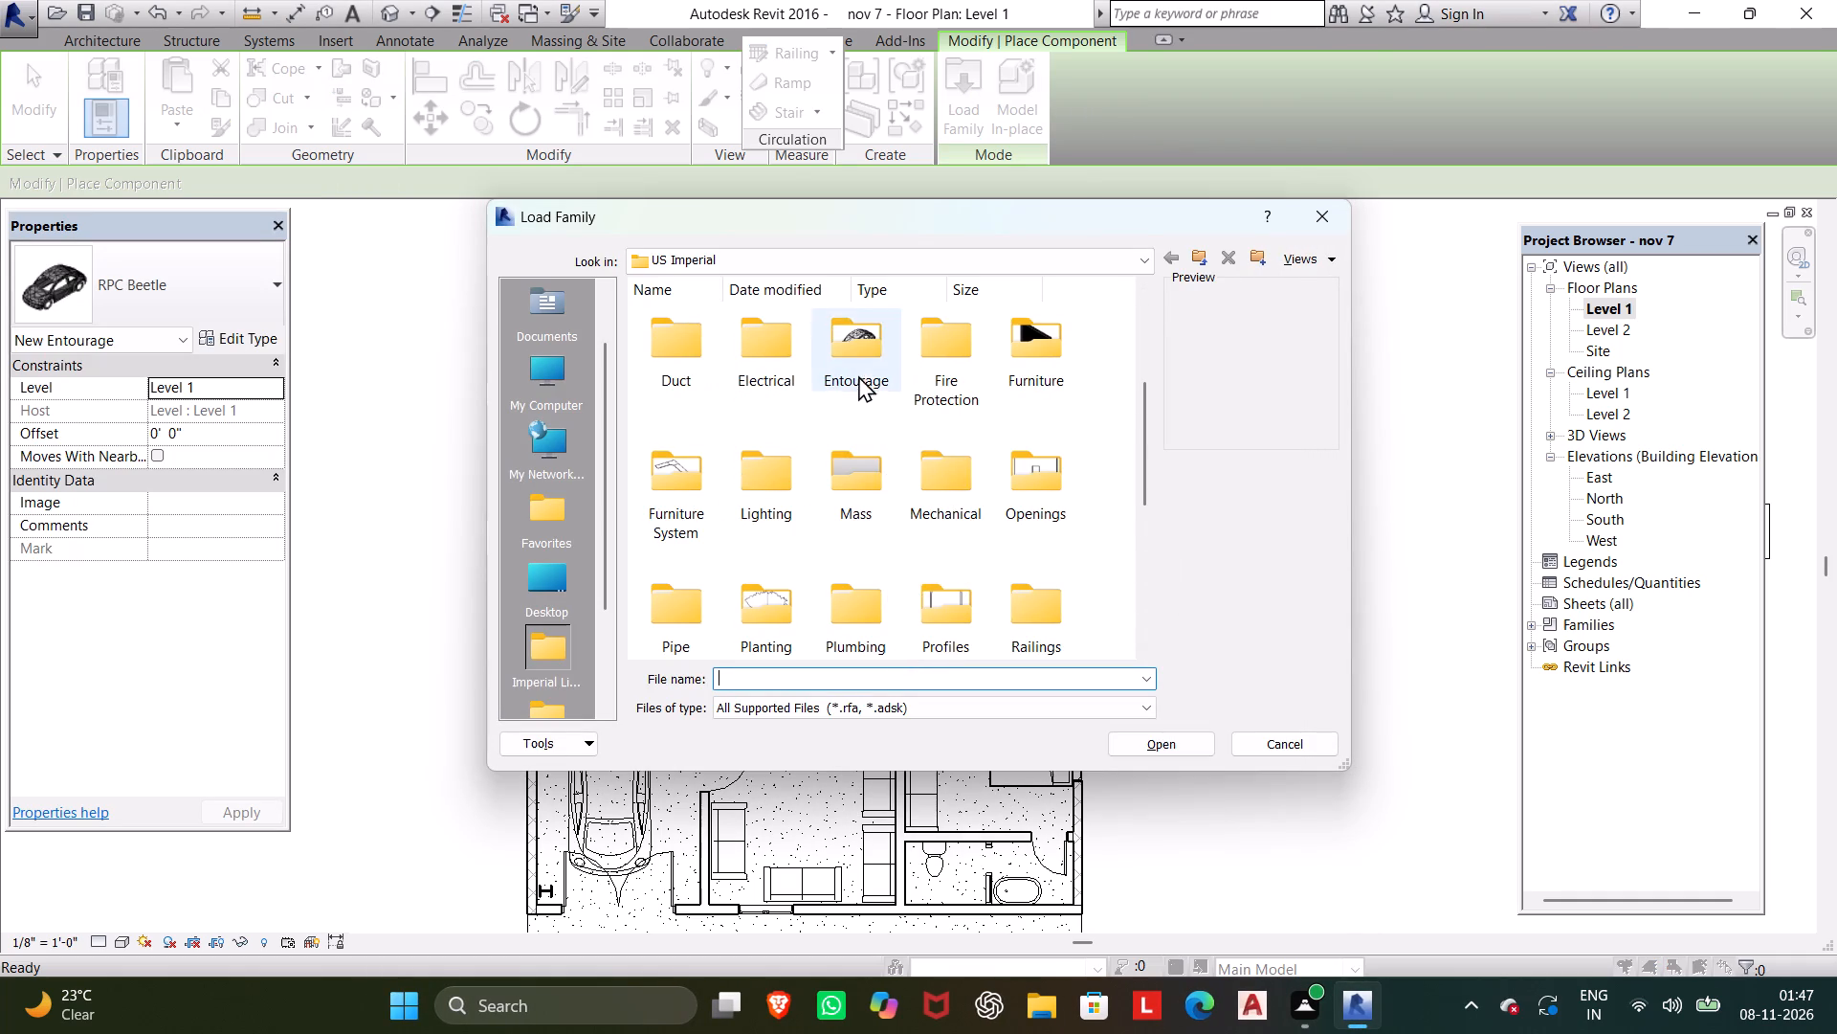
{"action": "left_click", "coordinate": [857, 371]}
{"action": "left_click", "coordinate": [1193, 738]}
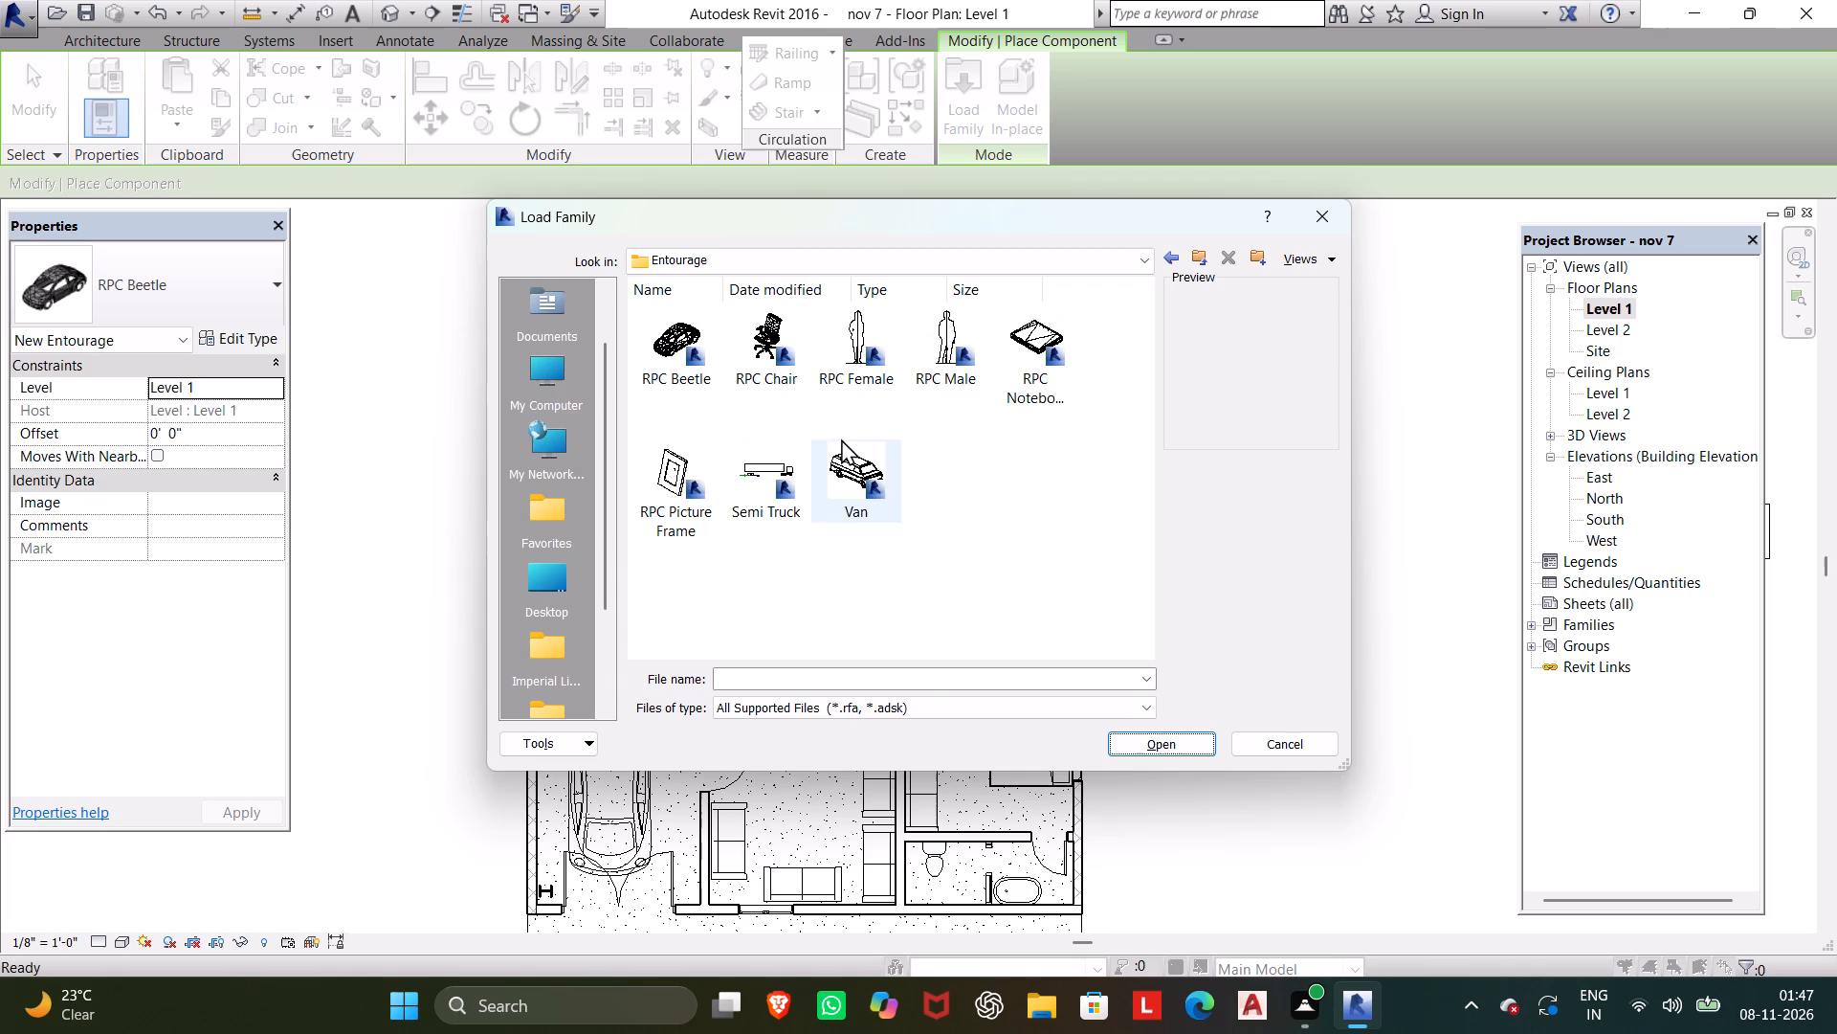
{"action": "left_click", "coordinate": [861, 356]}
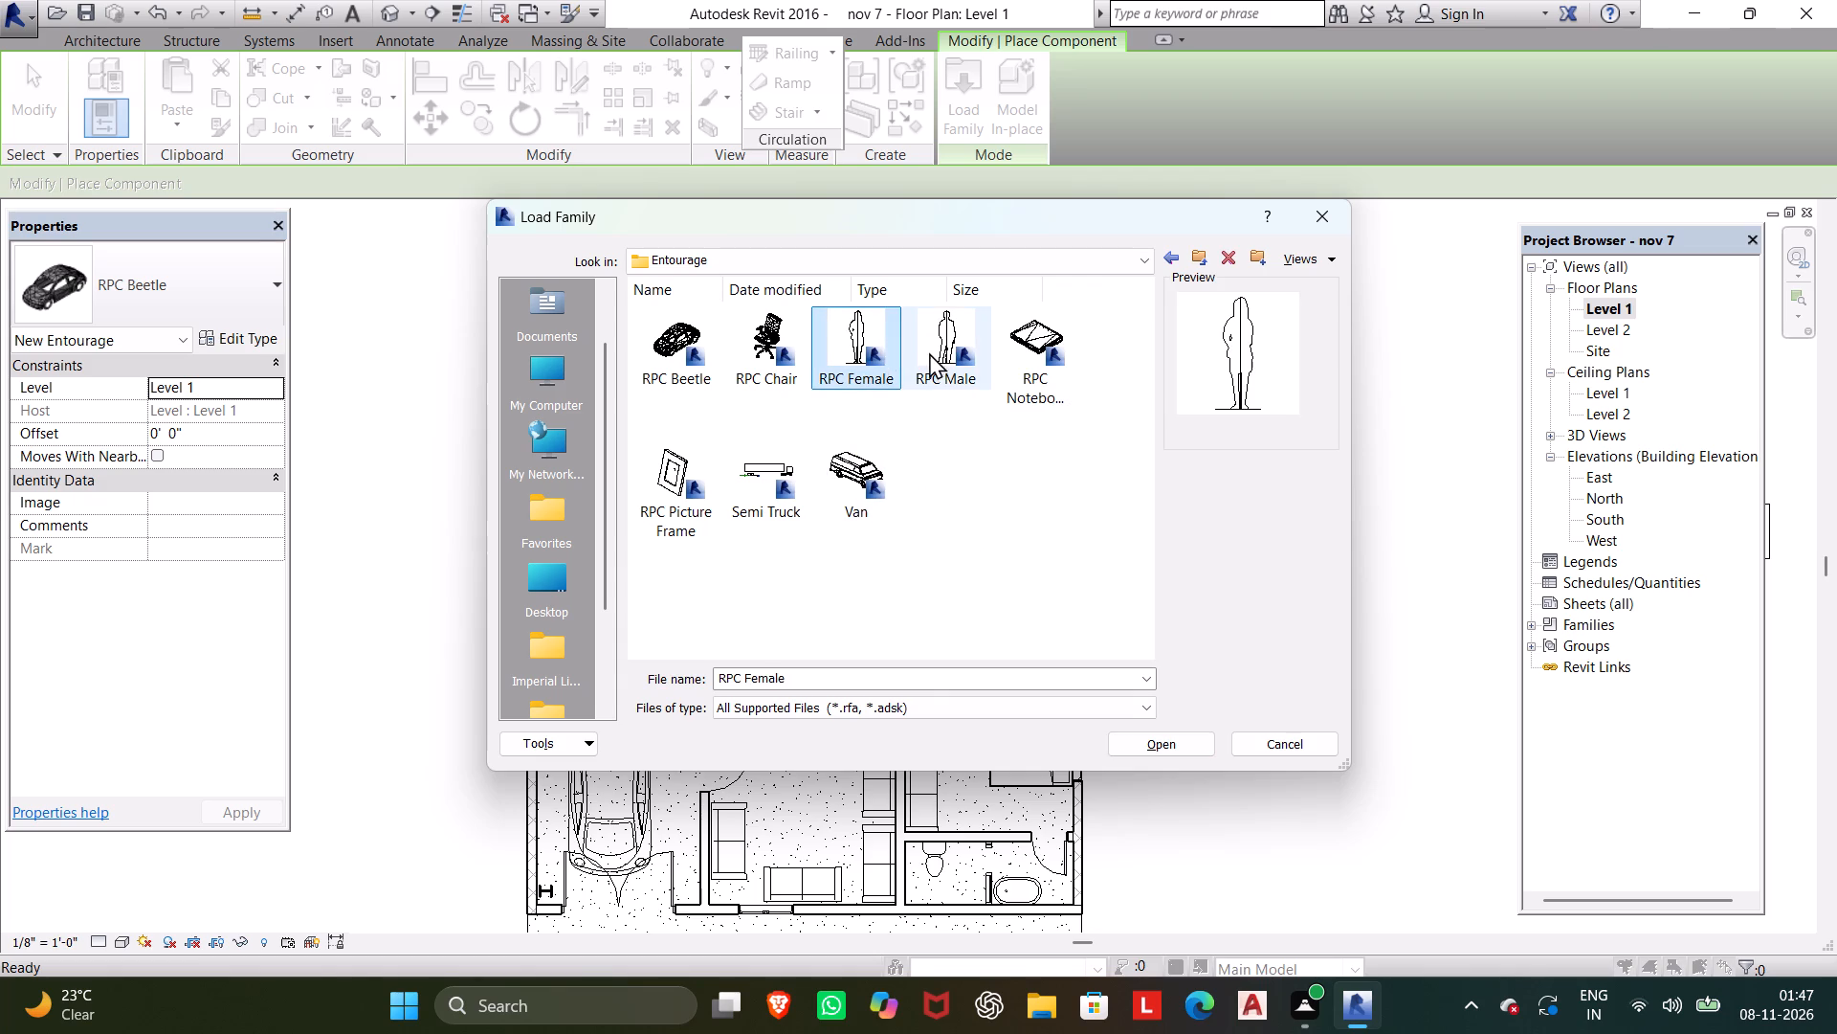
{"action": "left_click", "coordinate": [948, 330]}
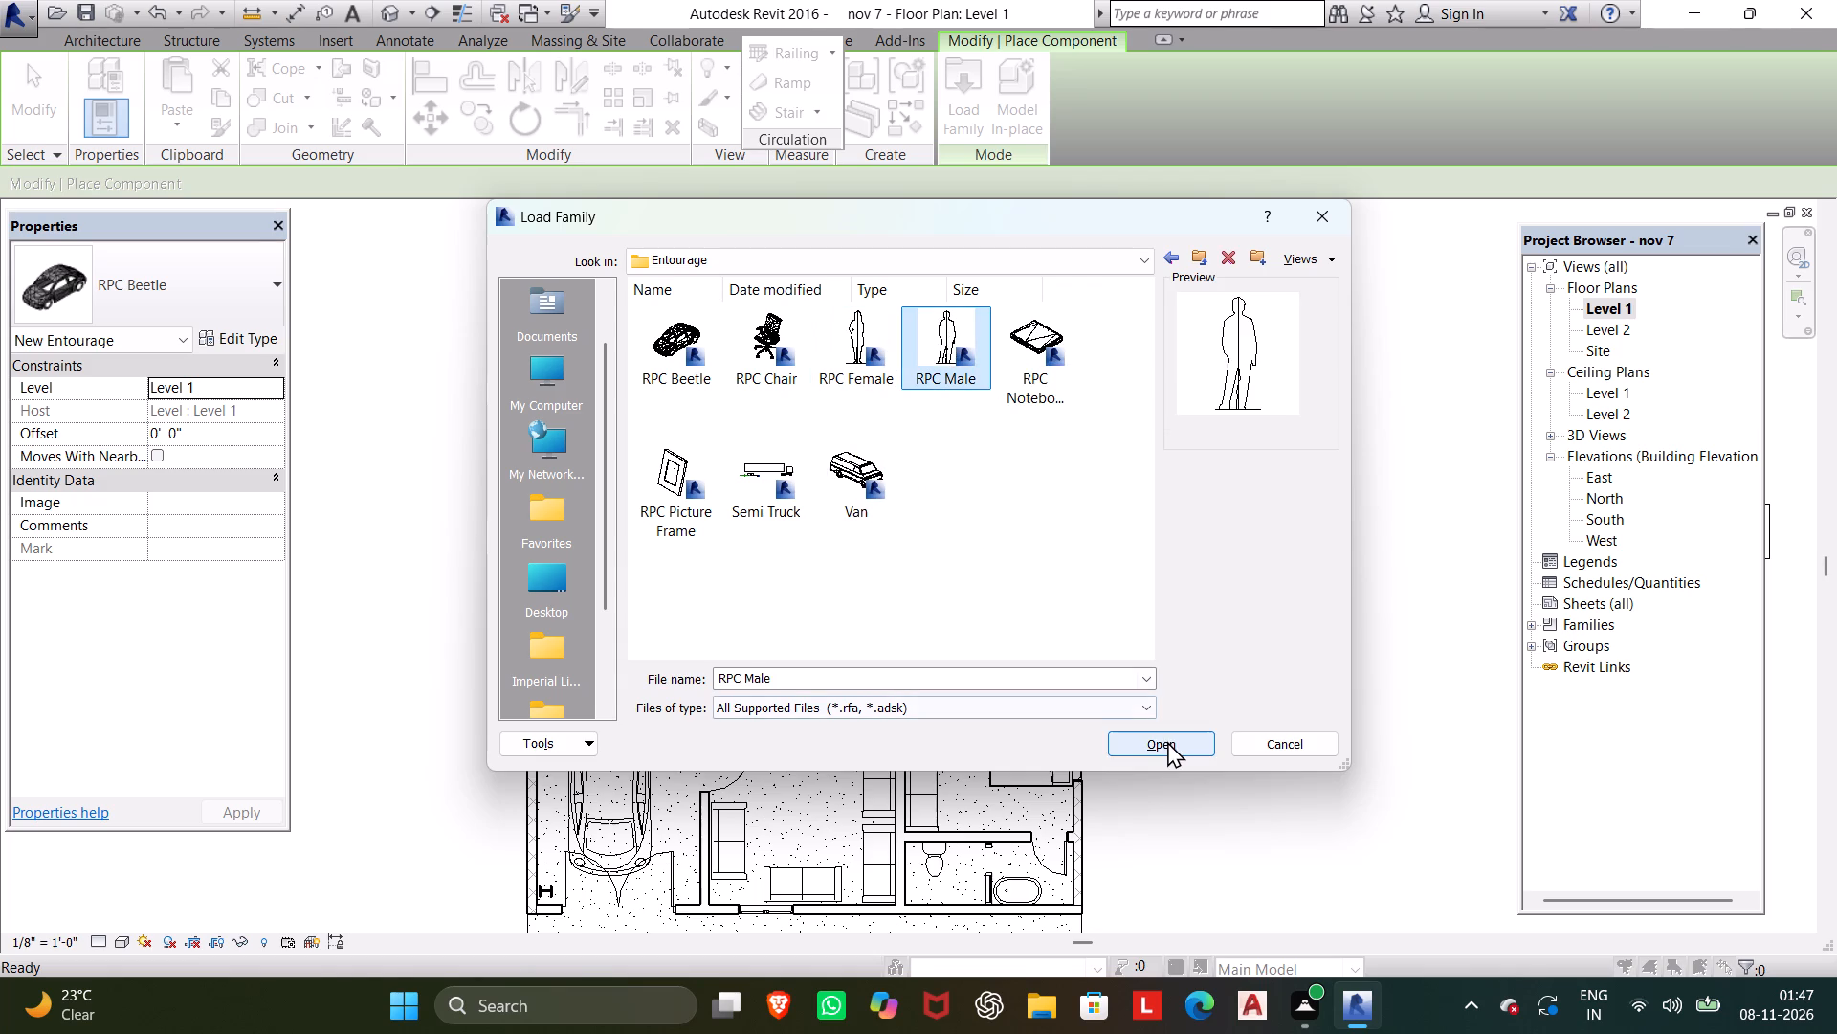
{"action": "left_click", "coordinate": [1167, 728]}
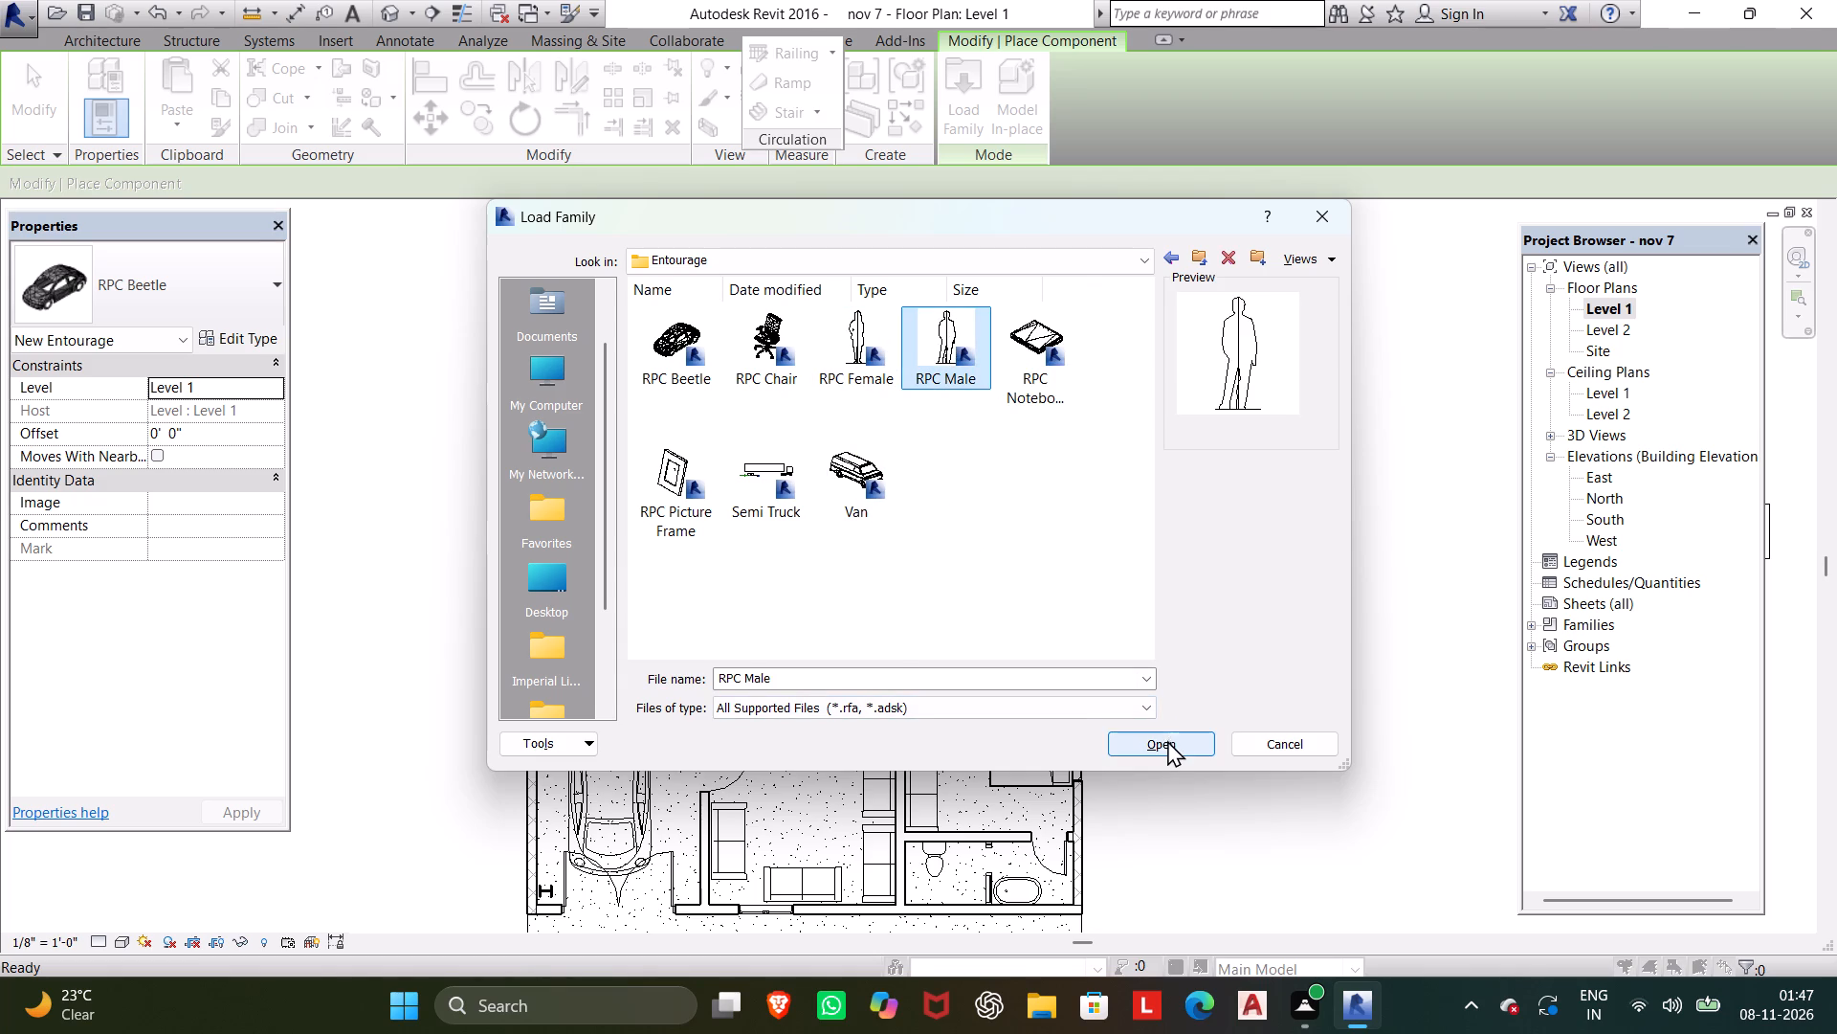
{"action": "left_click", "coordinate": [1167, 741]}
Place an RPC Male Dwayne figure on Level 1 in the hall between the round dining table and the sitting room opening.
{"action": "scroll", "coordinate": [852, 720], "scroll_direction": "up", "scroll_amount": 4}
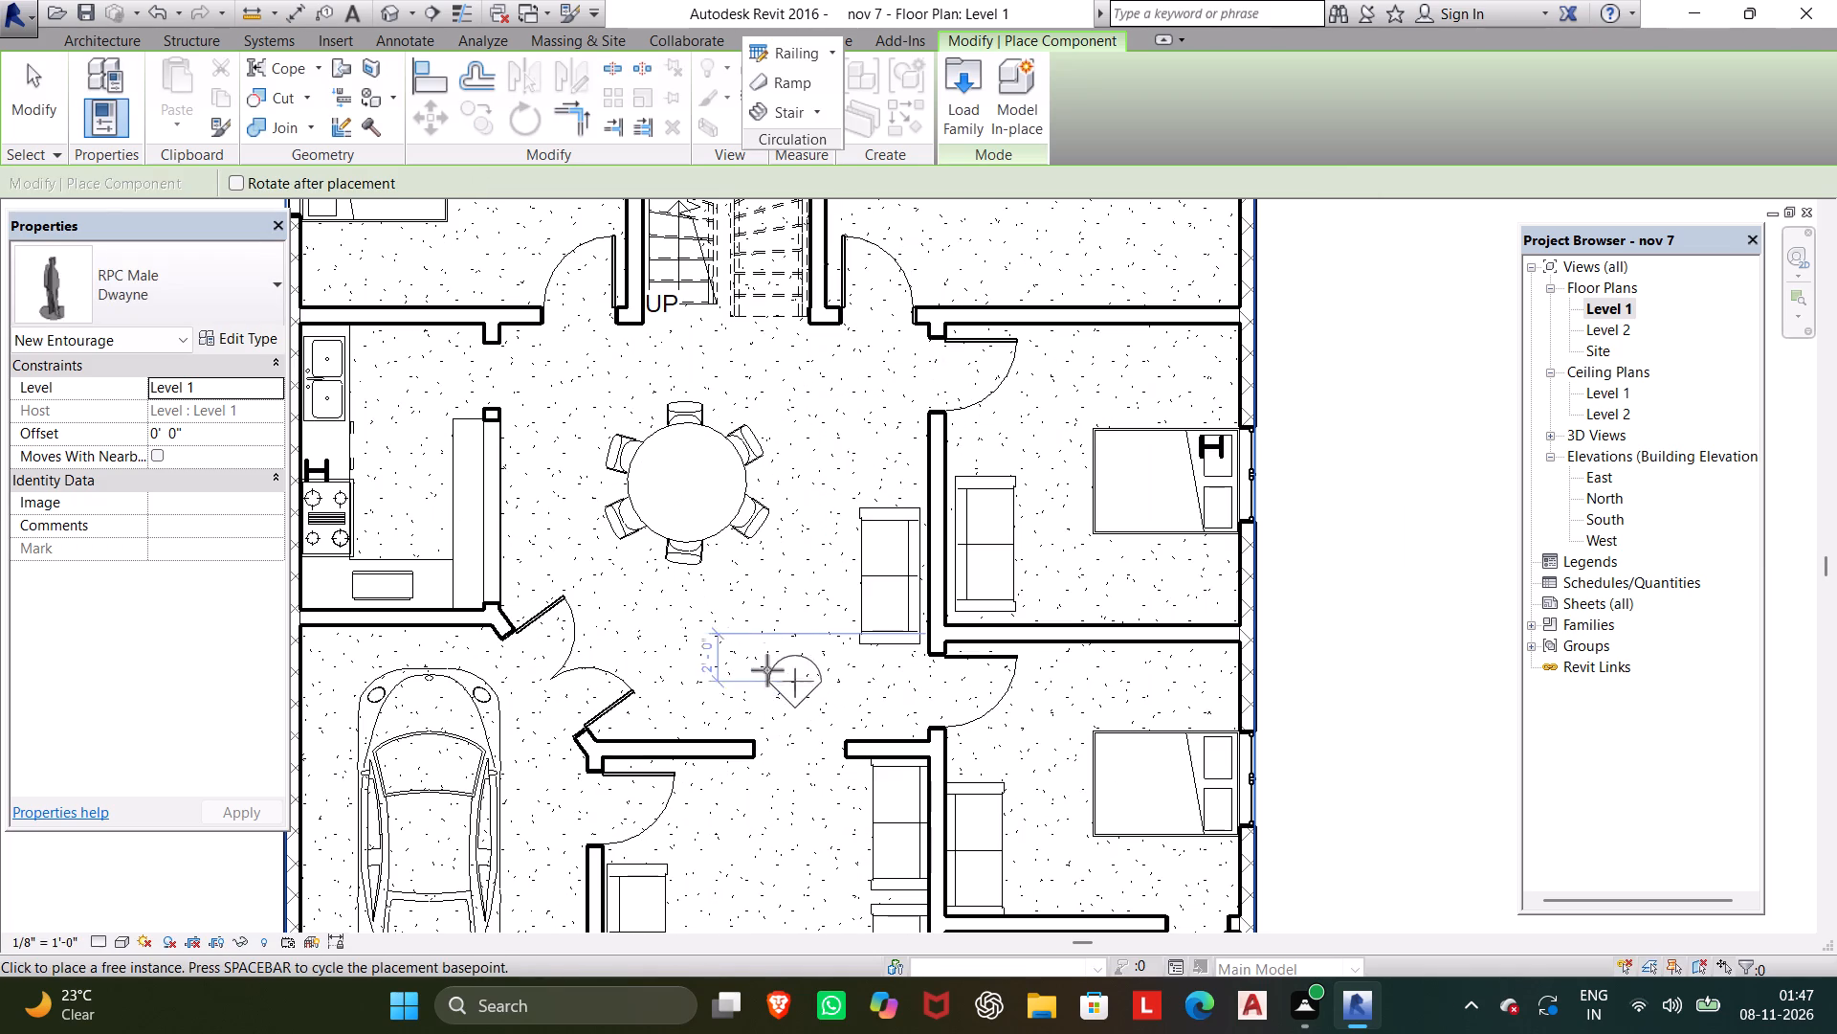
{"action": "left_click", "coordinate": [753, 638]}
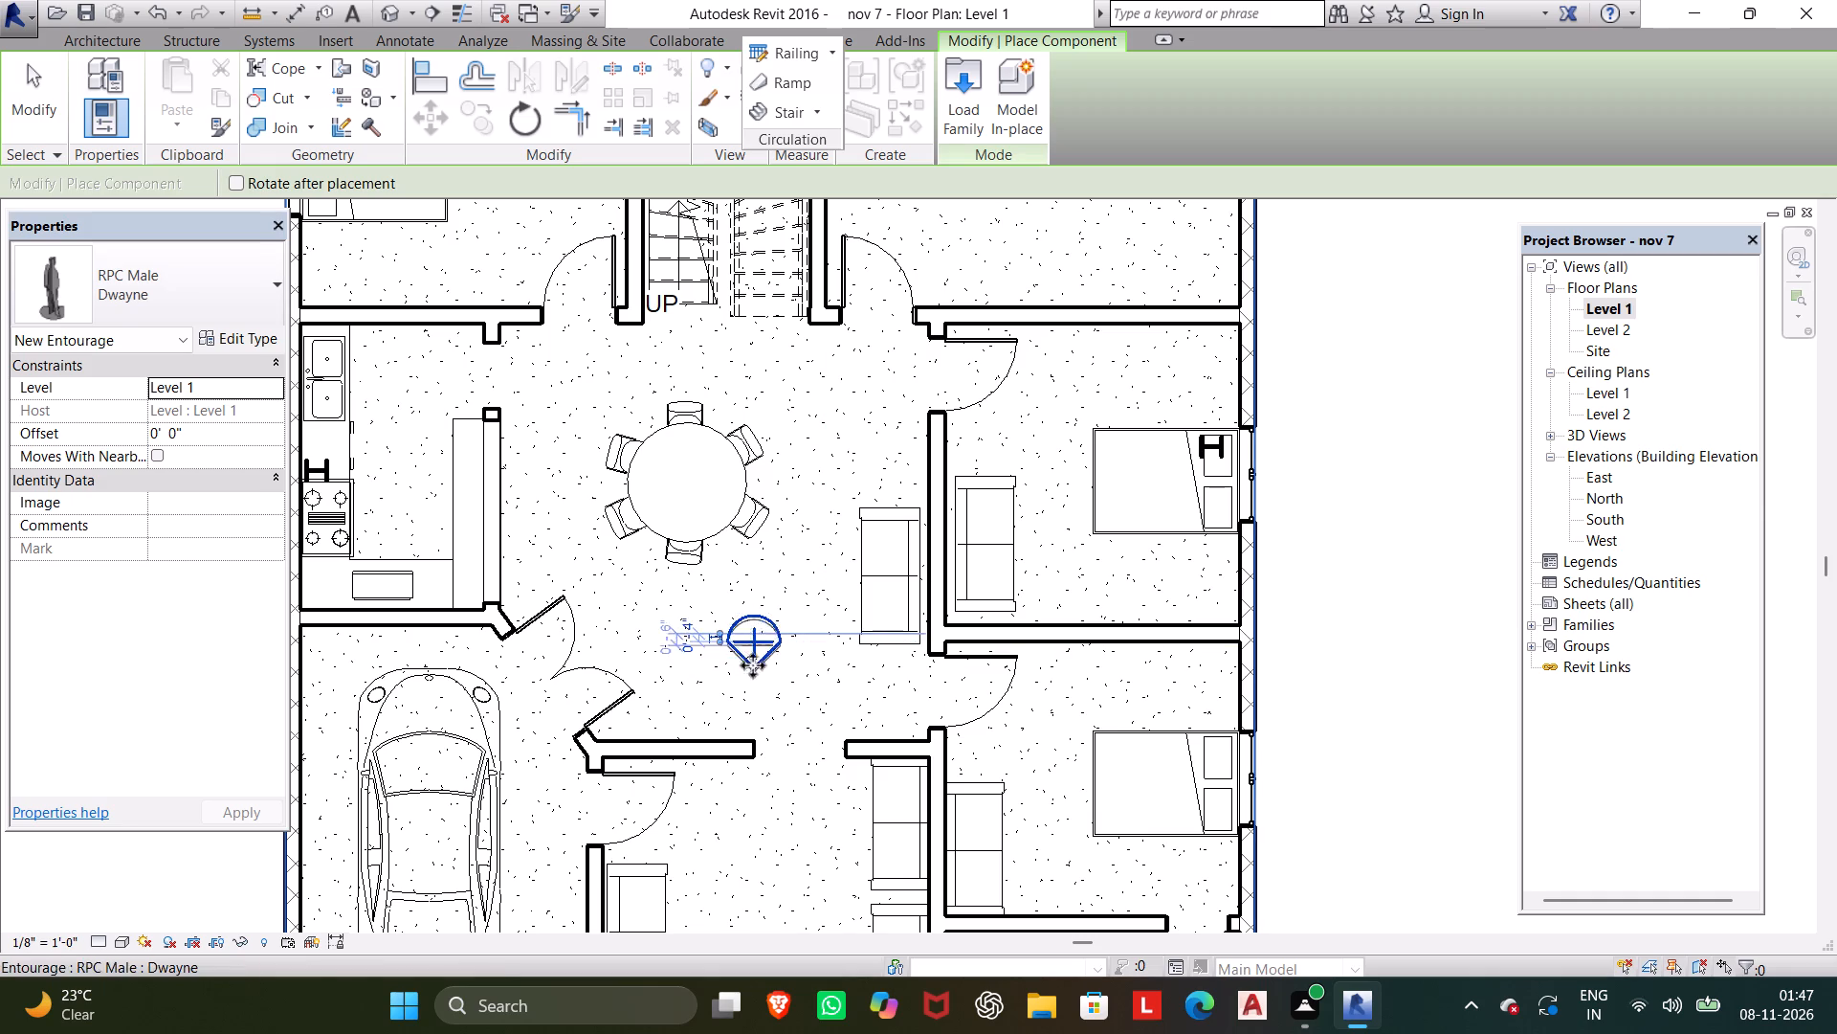
In the 3D view, place a second RPC Male Dwayne figure on the forecourt slab beside the double entrance door.
{"action": "left_click", "coordinate": [385, 3]}
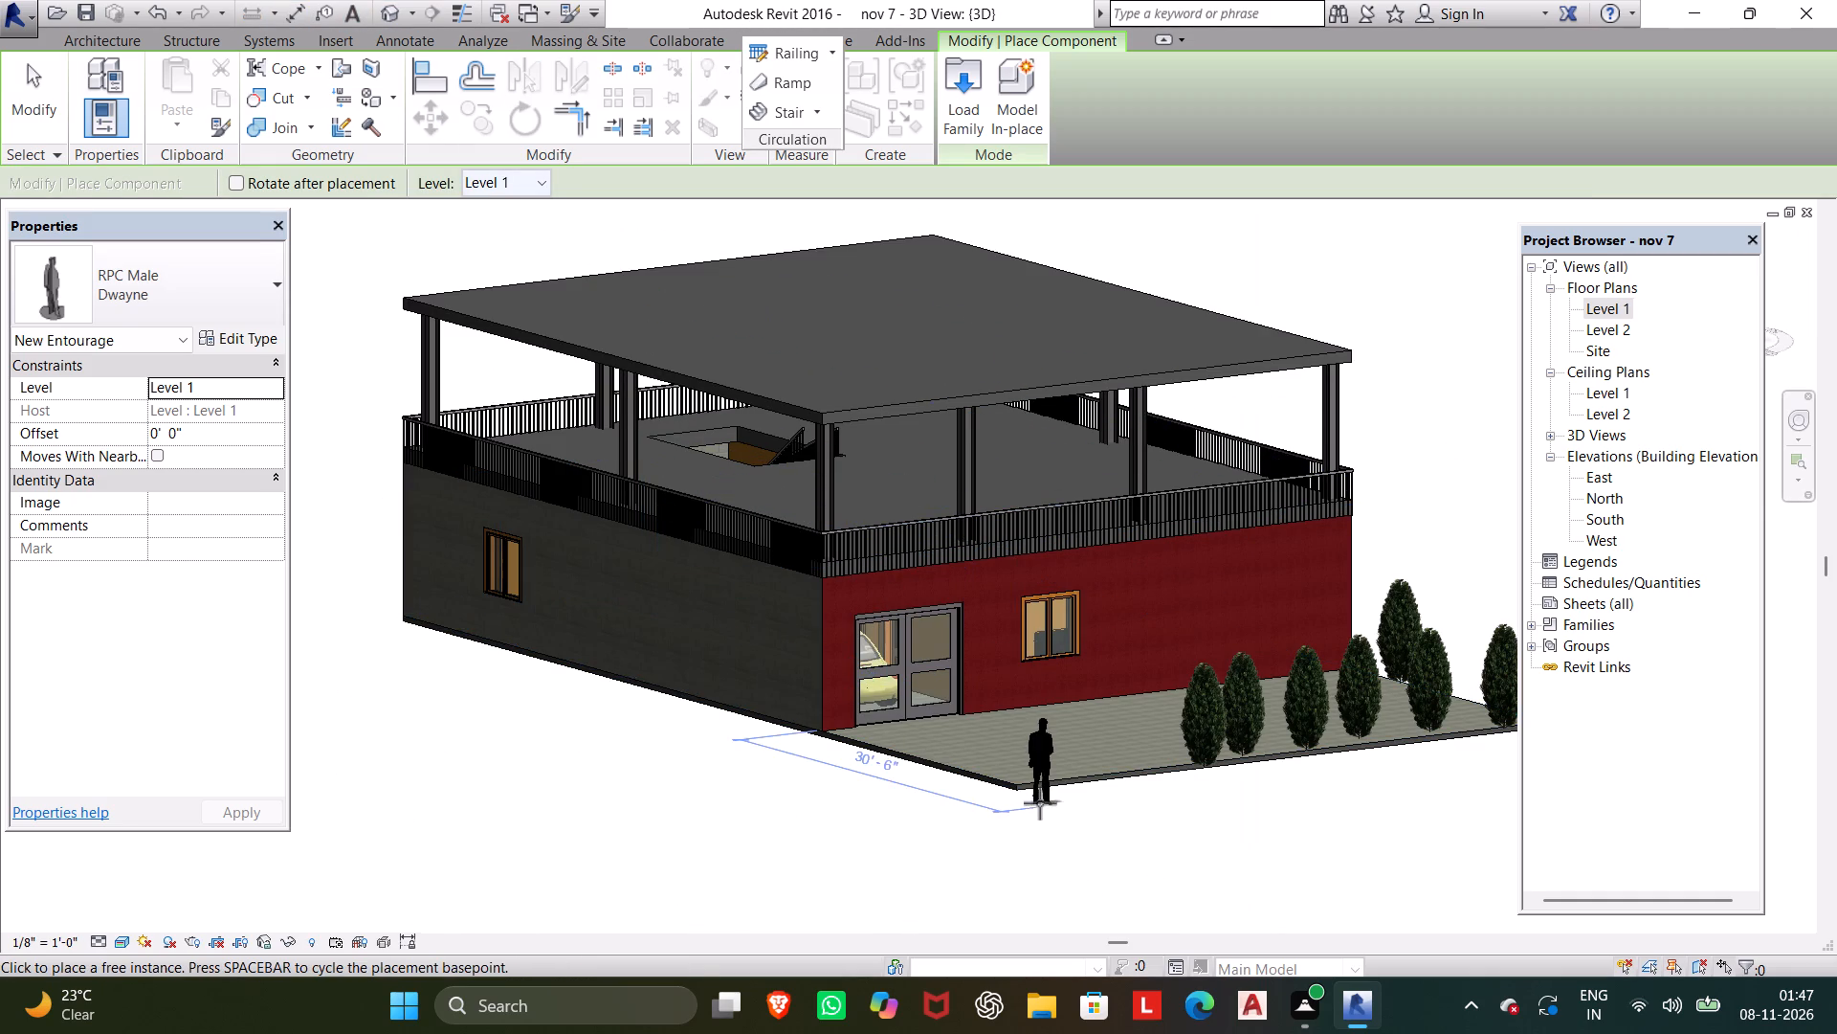
{"action": "scroll", "coordinate": [1021, 781], "scroll_direction": "up", "scroll_amount": 16}
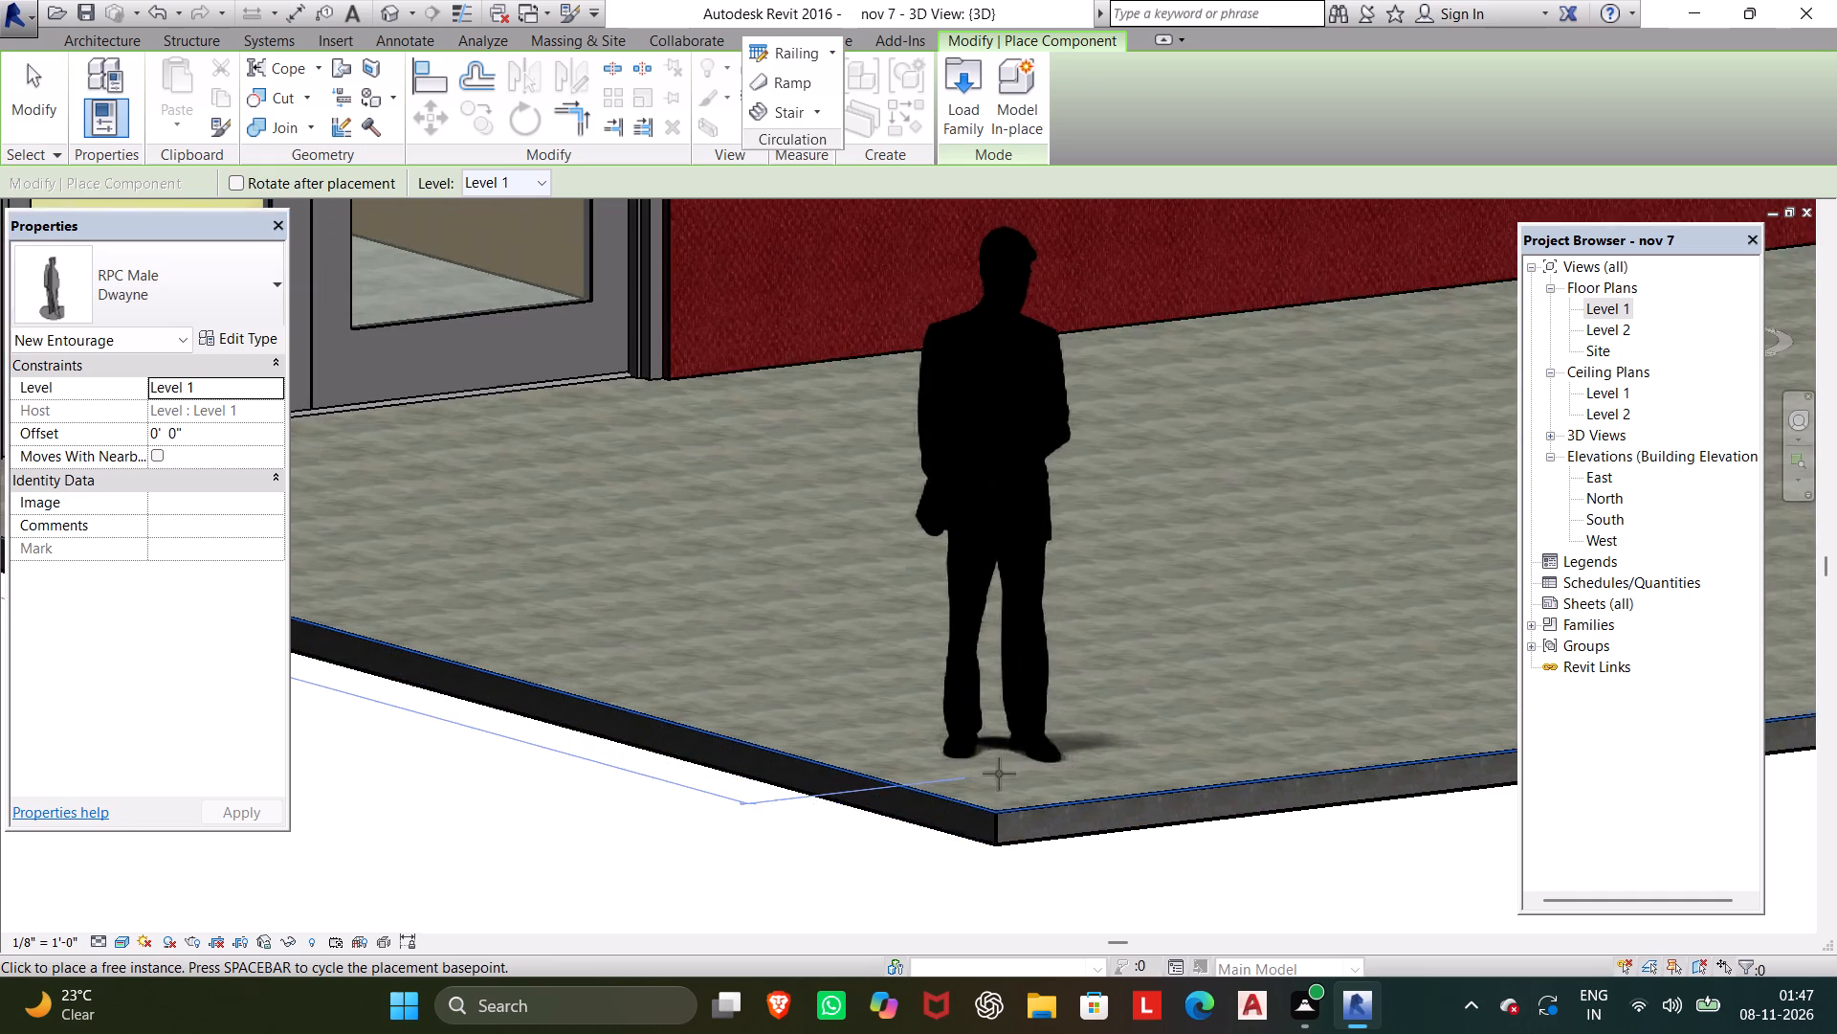
{"action": "scroll", "coordinate": [767, 638], "scroll_direction": "down", "scroll_amount": 5}
{"action": "middle_click_drag", "start_coordinate": [770, 638], "coordinate": [833, 757]}
{"action": "scroll", "coordinate": [833, 757], "scroll_direction": "up", "scroll_amount": 1}
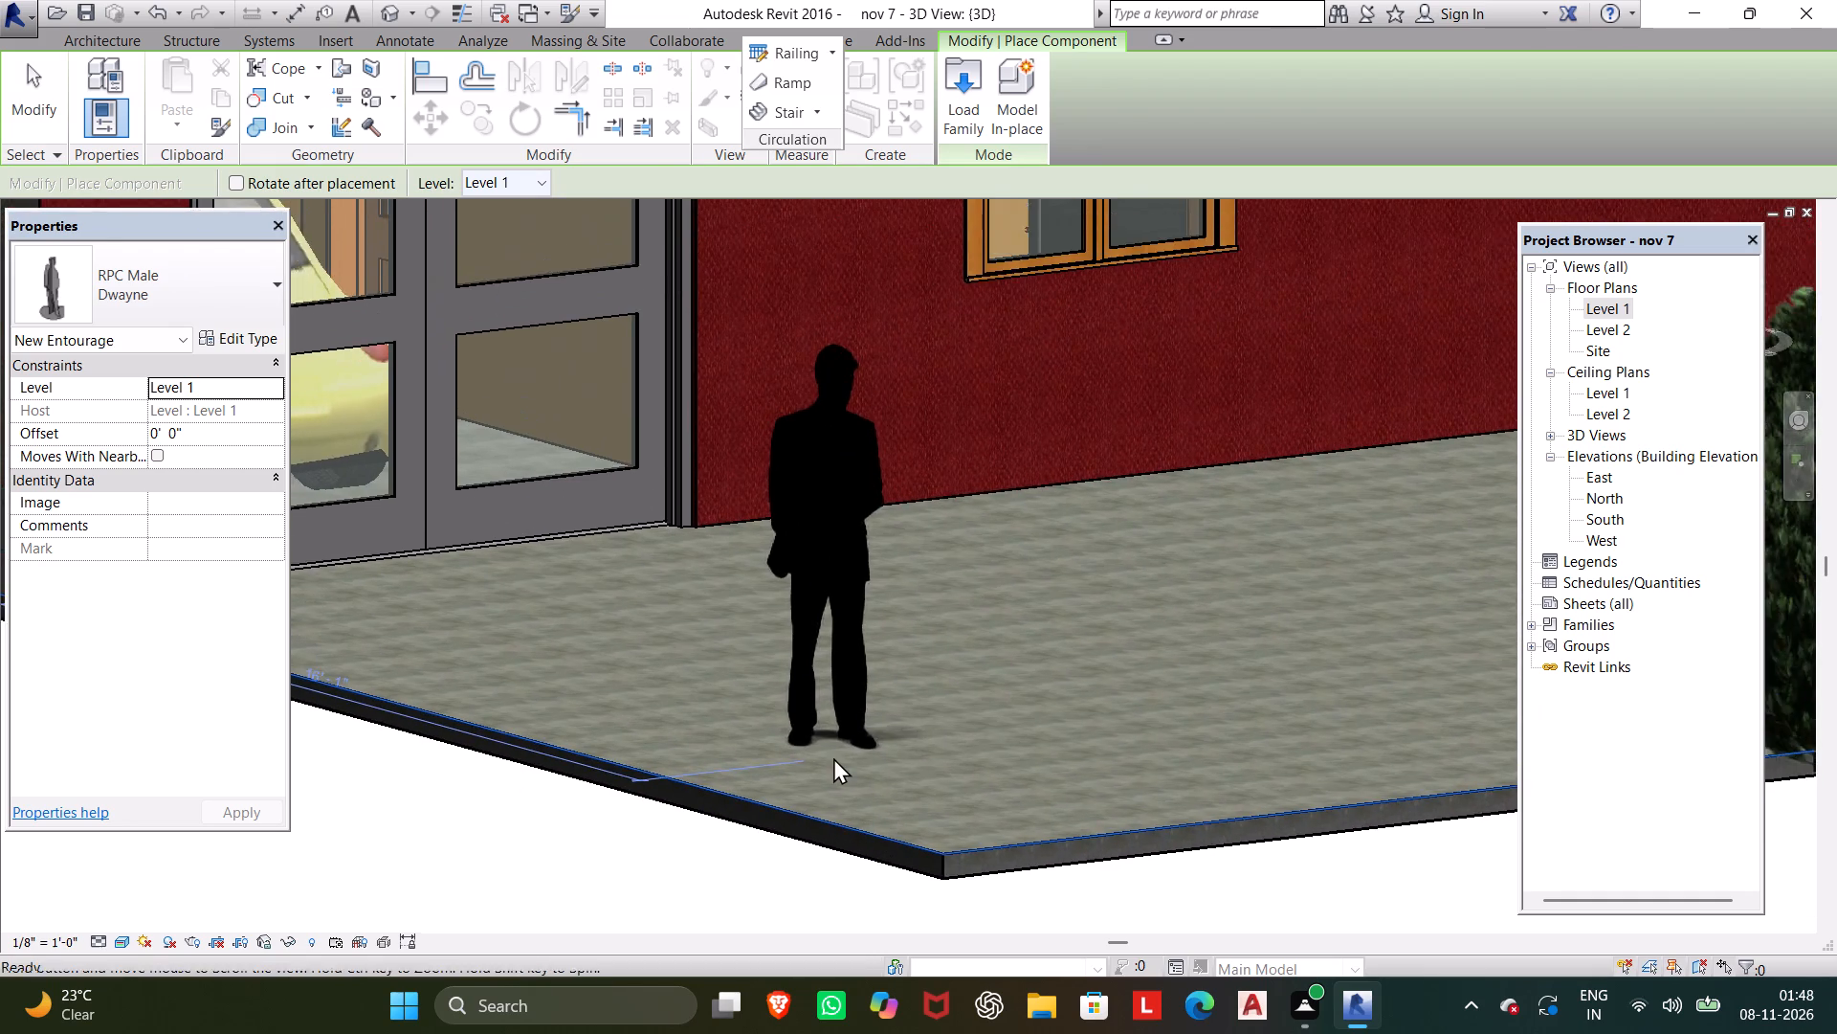
{"action": "left_click", "coordinate": [725, 621]}
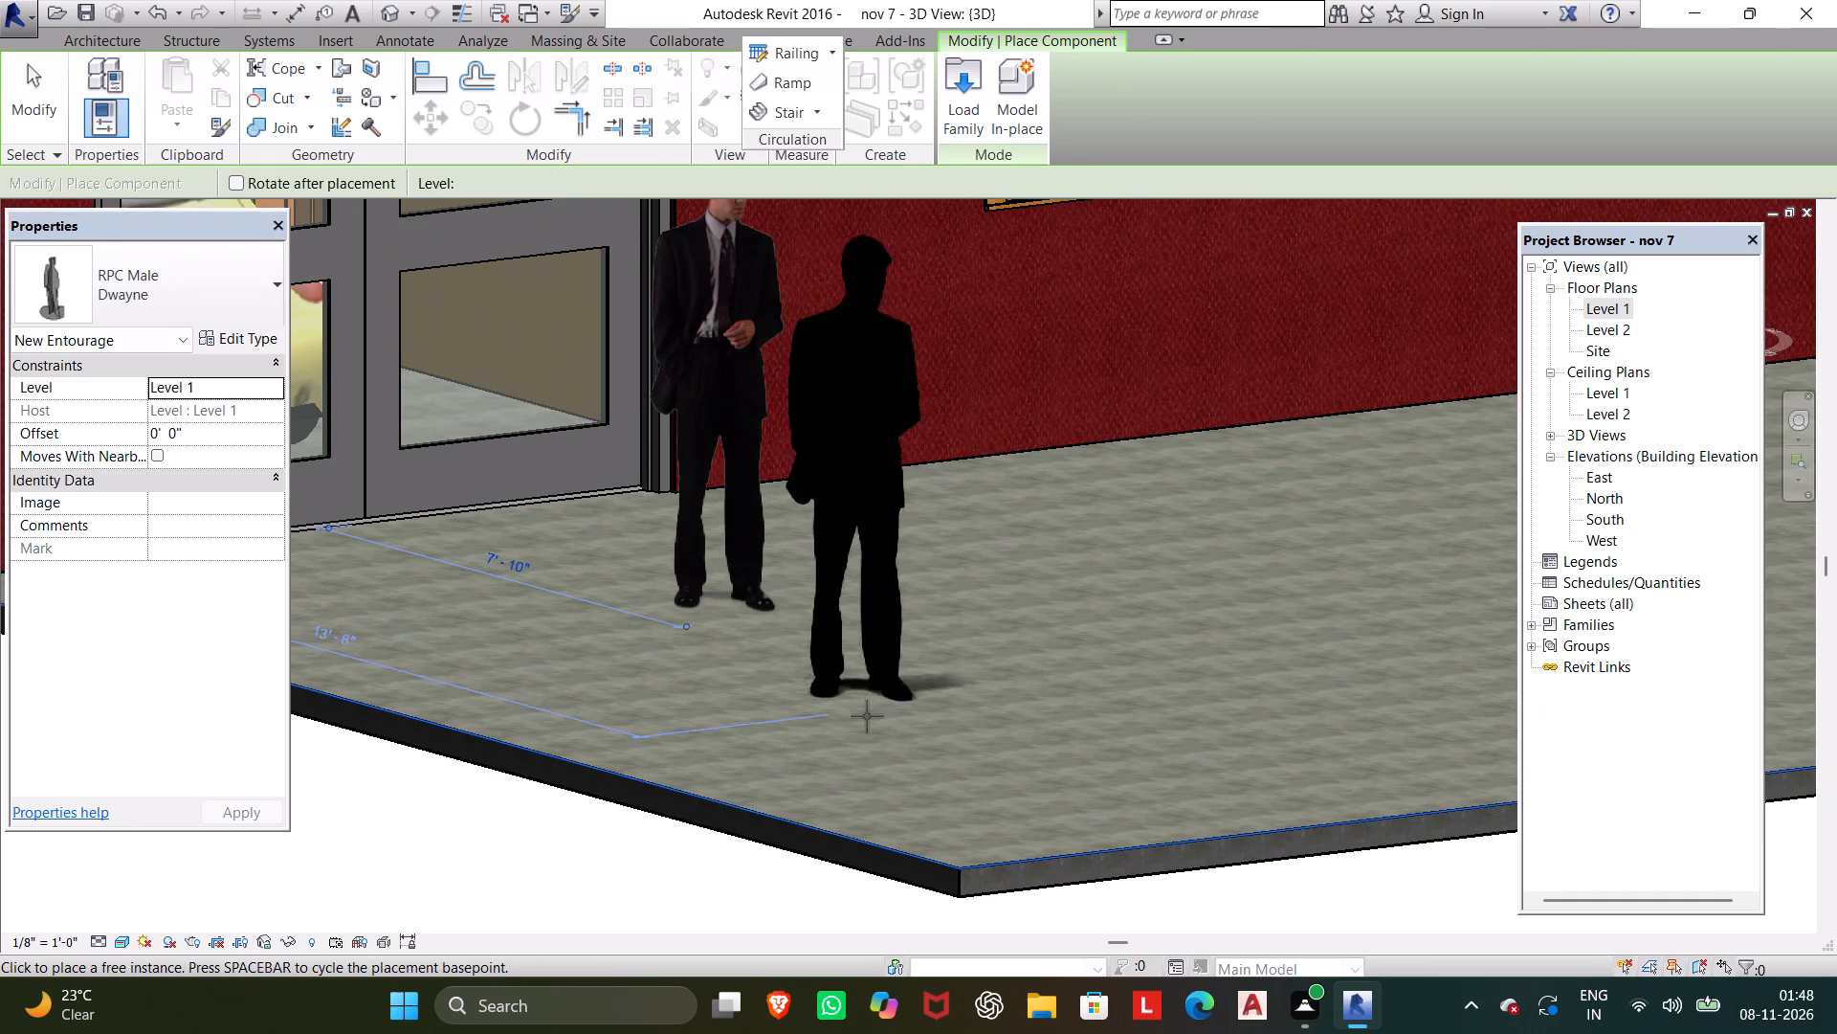
{"action": "key", "text": "Escape"}
{"action": "key", "text": "Escape"}
Save the project.
{"action": "scroll", "coordinate": [678, 633], "scroll_direction": "down", "scroll_amount": 2}
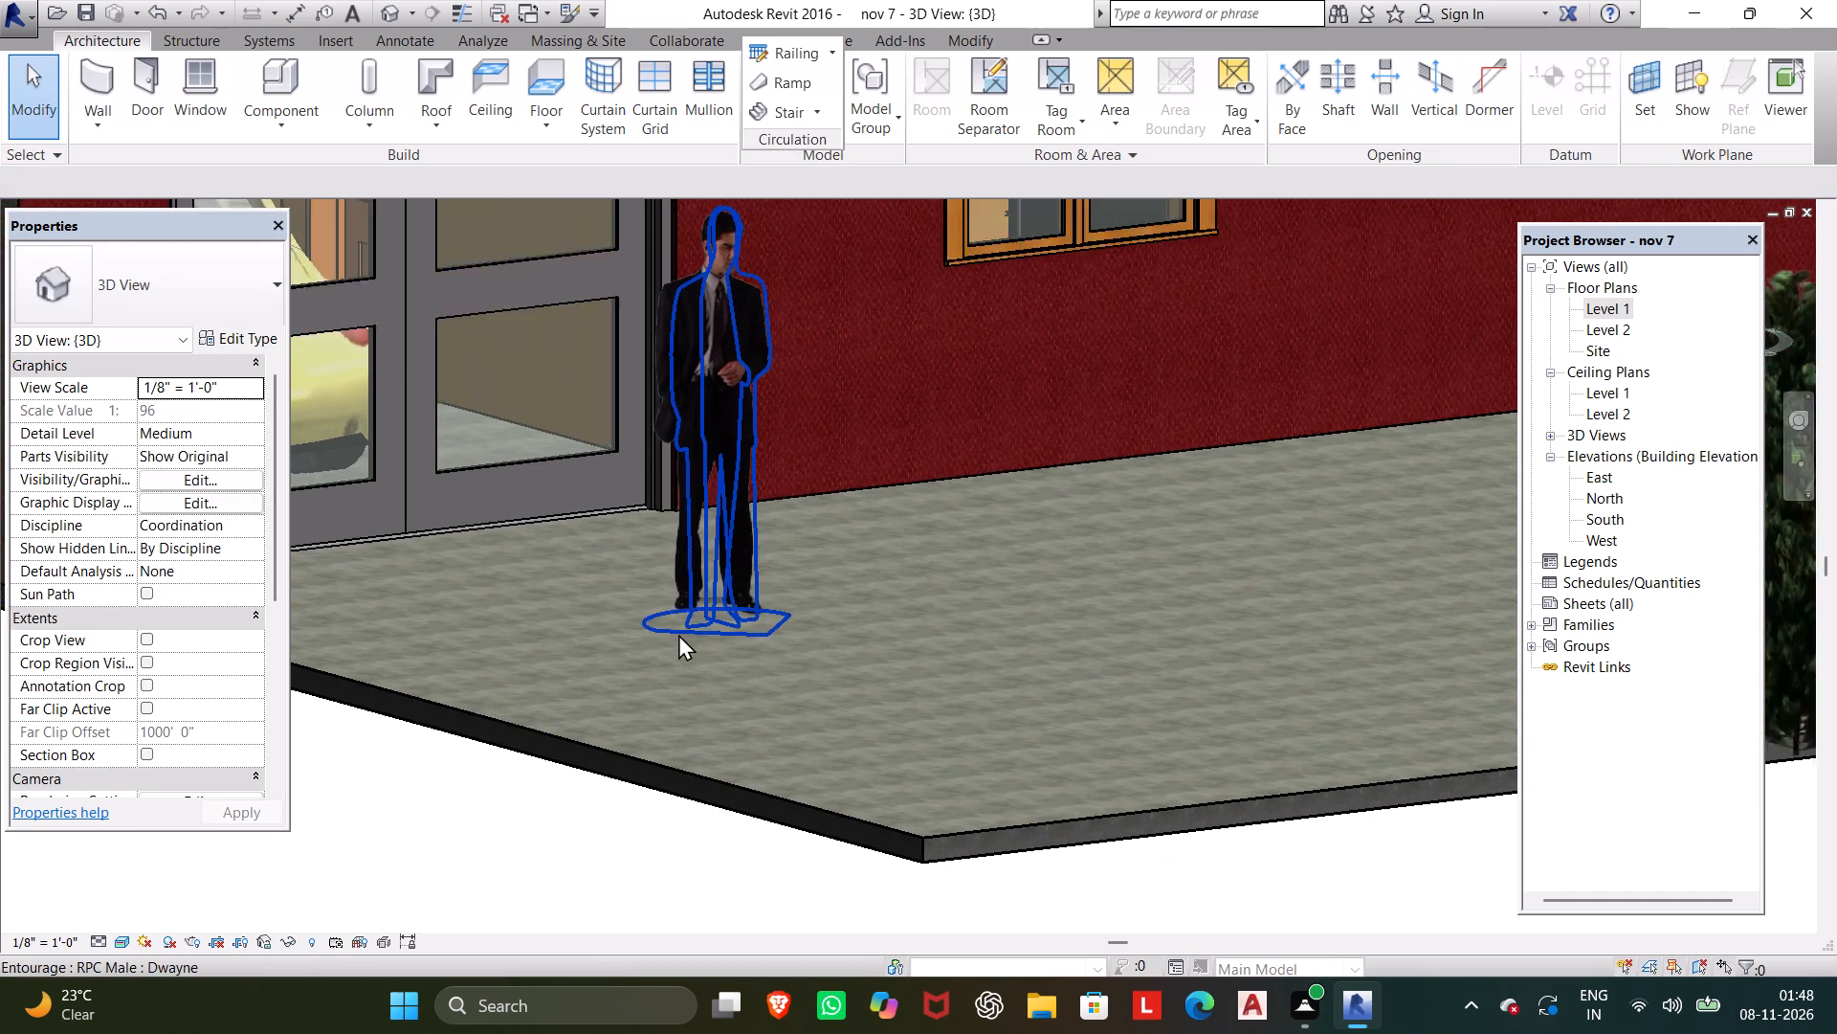
{"action": "middle_click_drag", "start_coordinate": [678, 642], "coordinate": [674, 713]}
{"action": "key", "text": "Escape"}
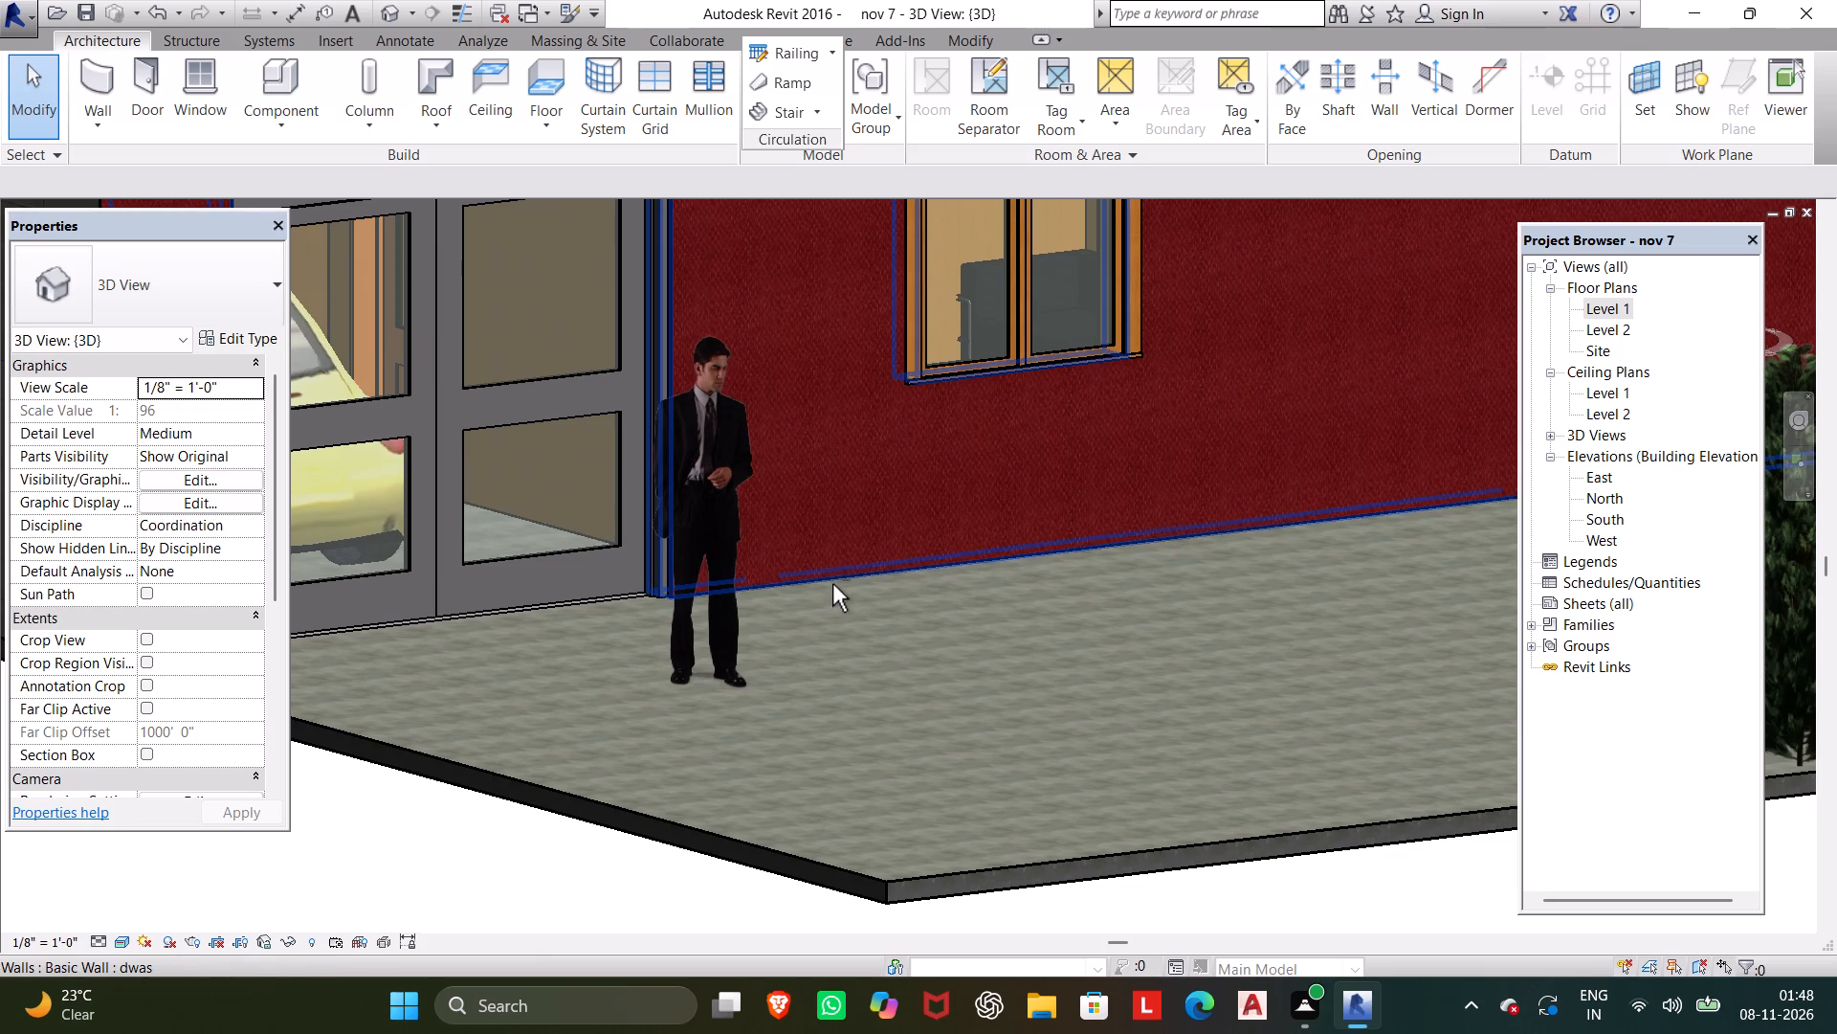
{"action": "middle_click_drag", "start_coordinate": [819, 591], "coordinate": [785, 595], "text": "shift"}
{"action": "scroll", "coordinate": [784, 586], "scroll_direction": "down", "scroll_amount": 2}
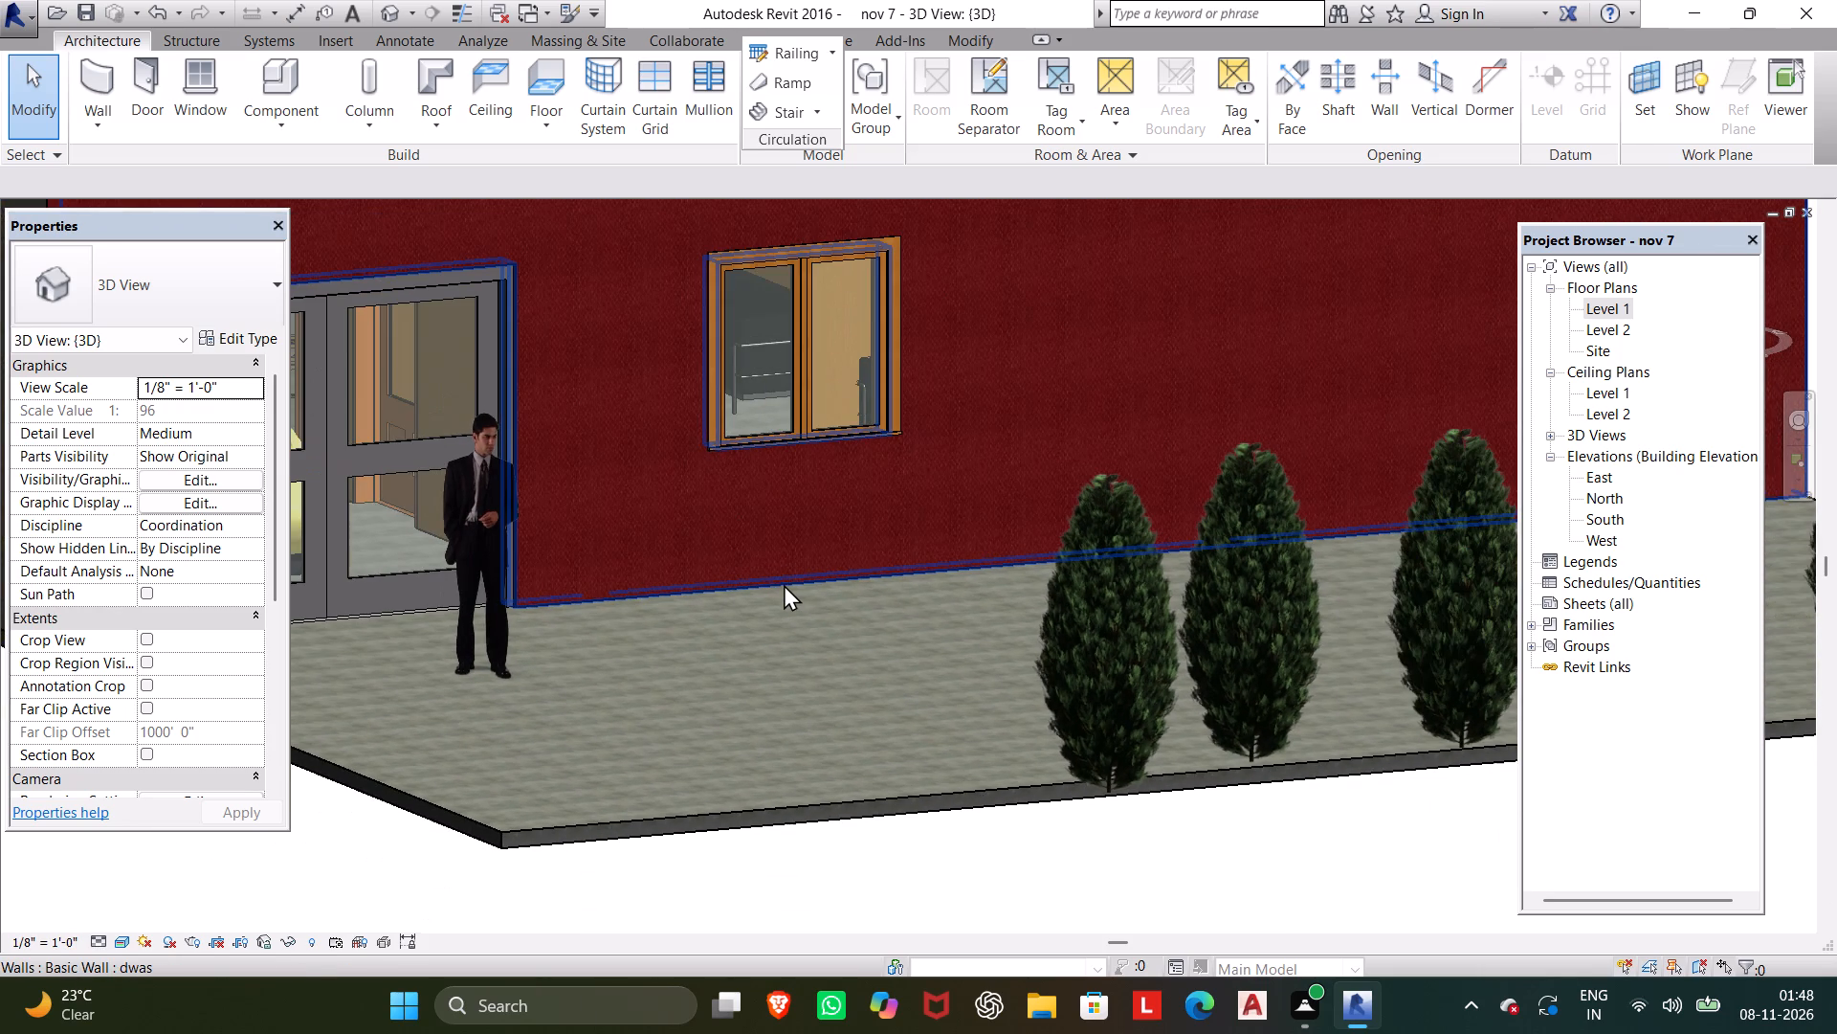
{"action": "key", "text": "ctrl+s"}
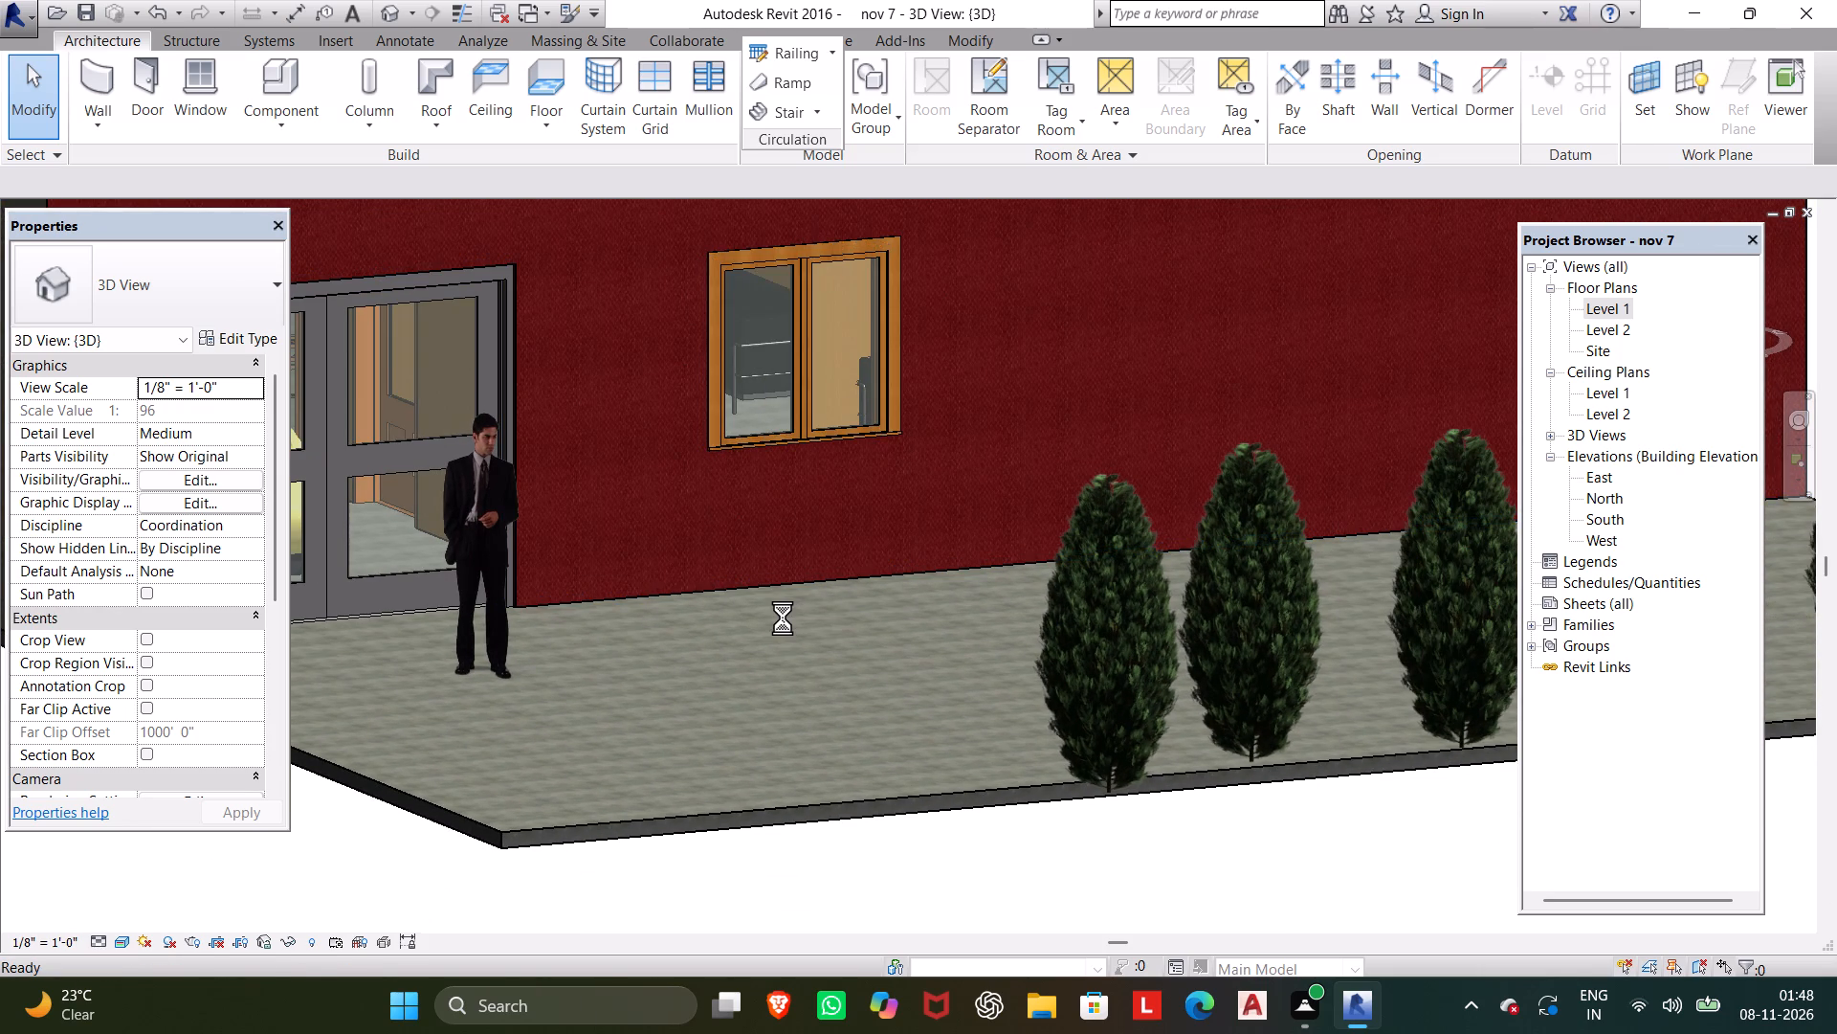
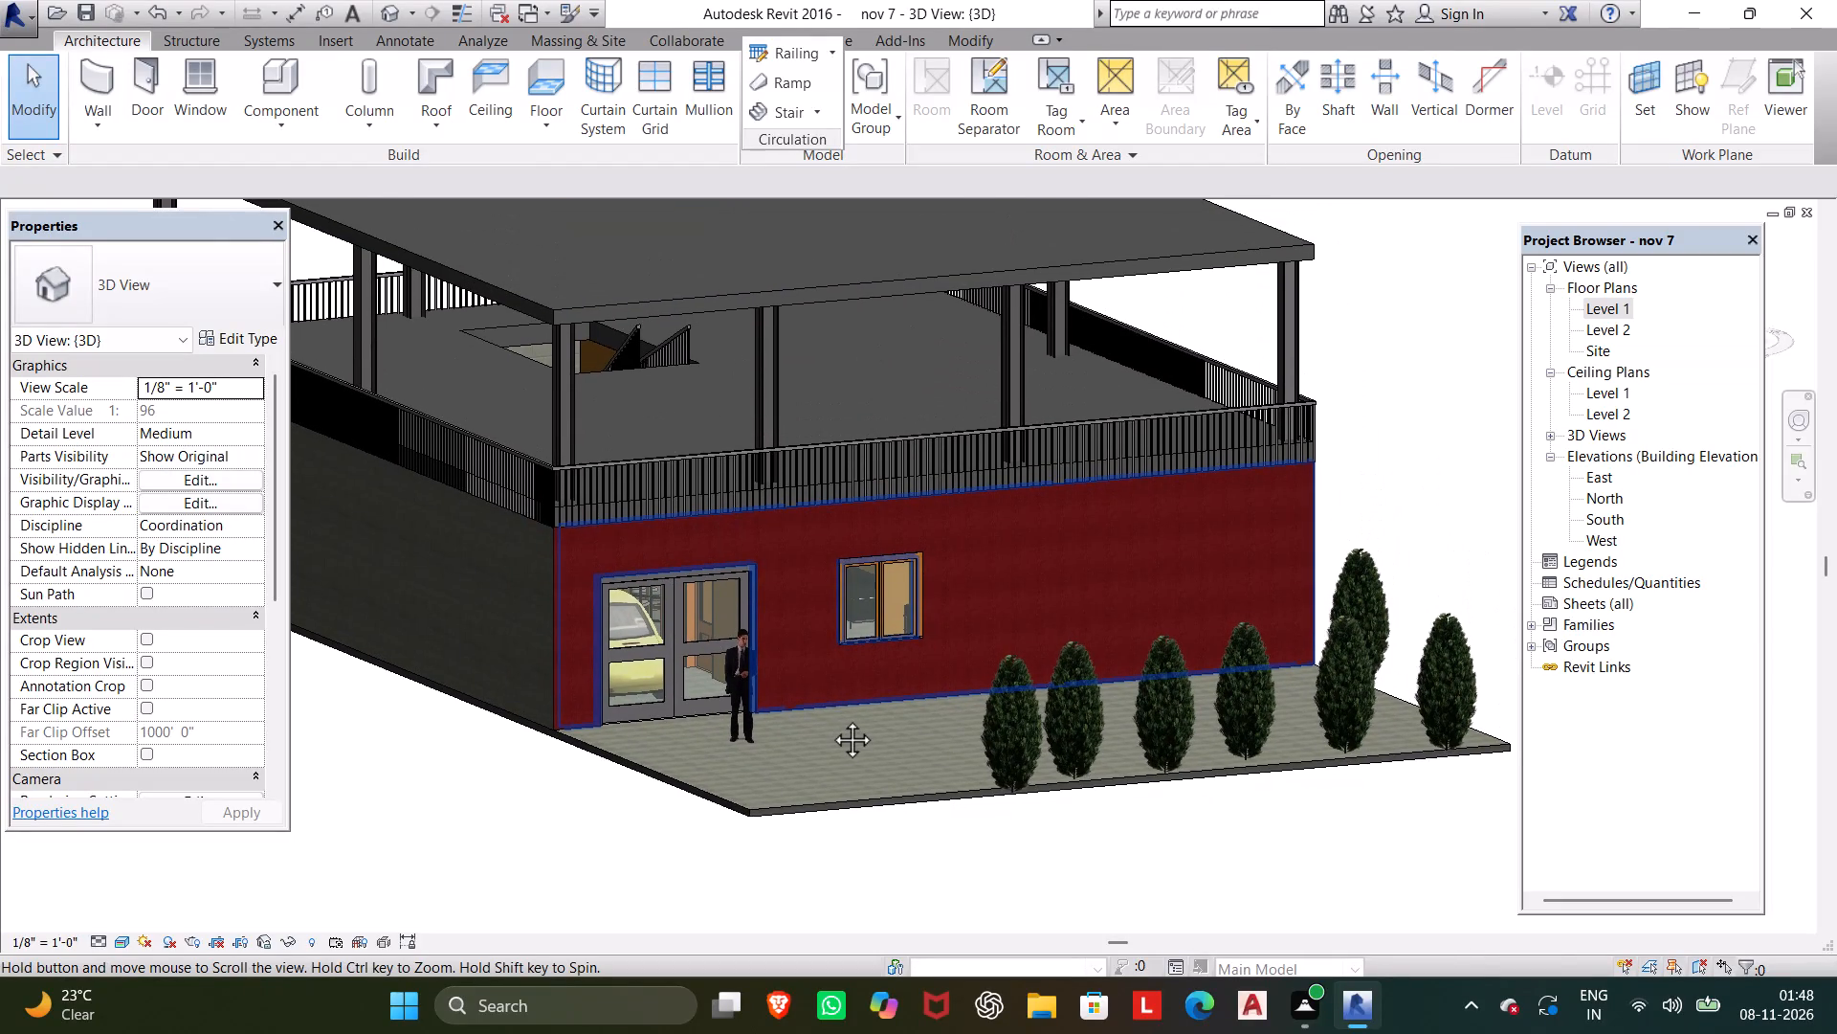
Open the profile of the dark grey masonry side wall adjoining the red entrance wall for editing.
{"action": "scroll", "coordinate": [833, 718], "scroll_direction": "down", "scroll_amount": 2}
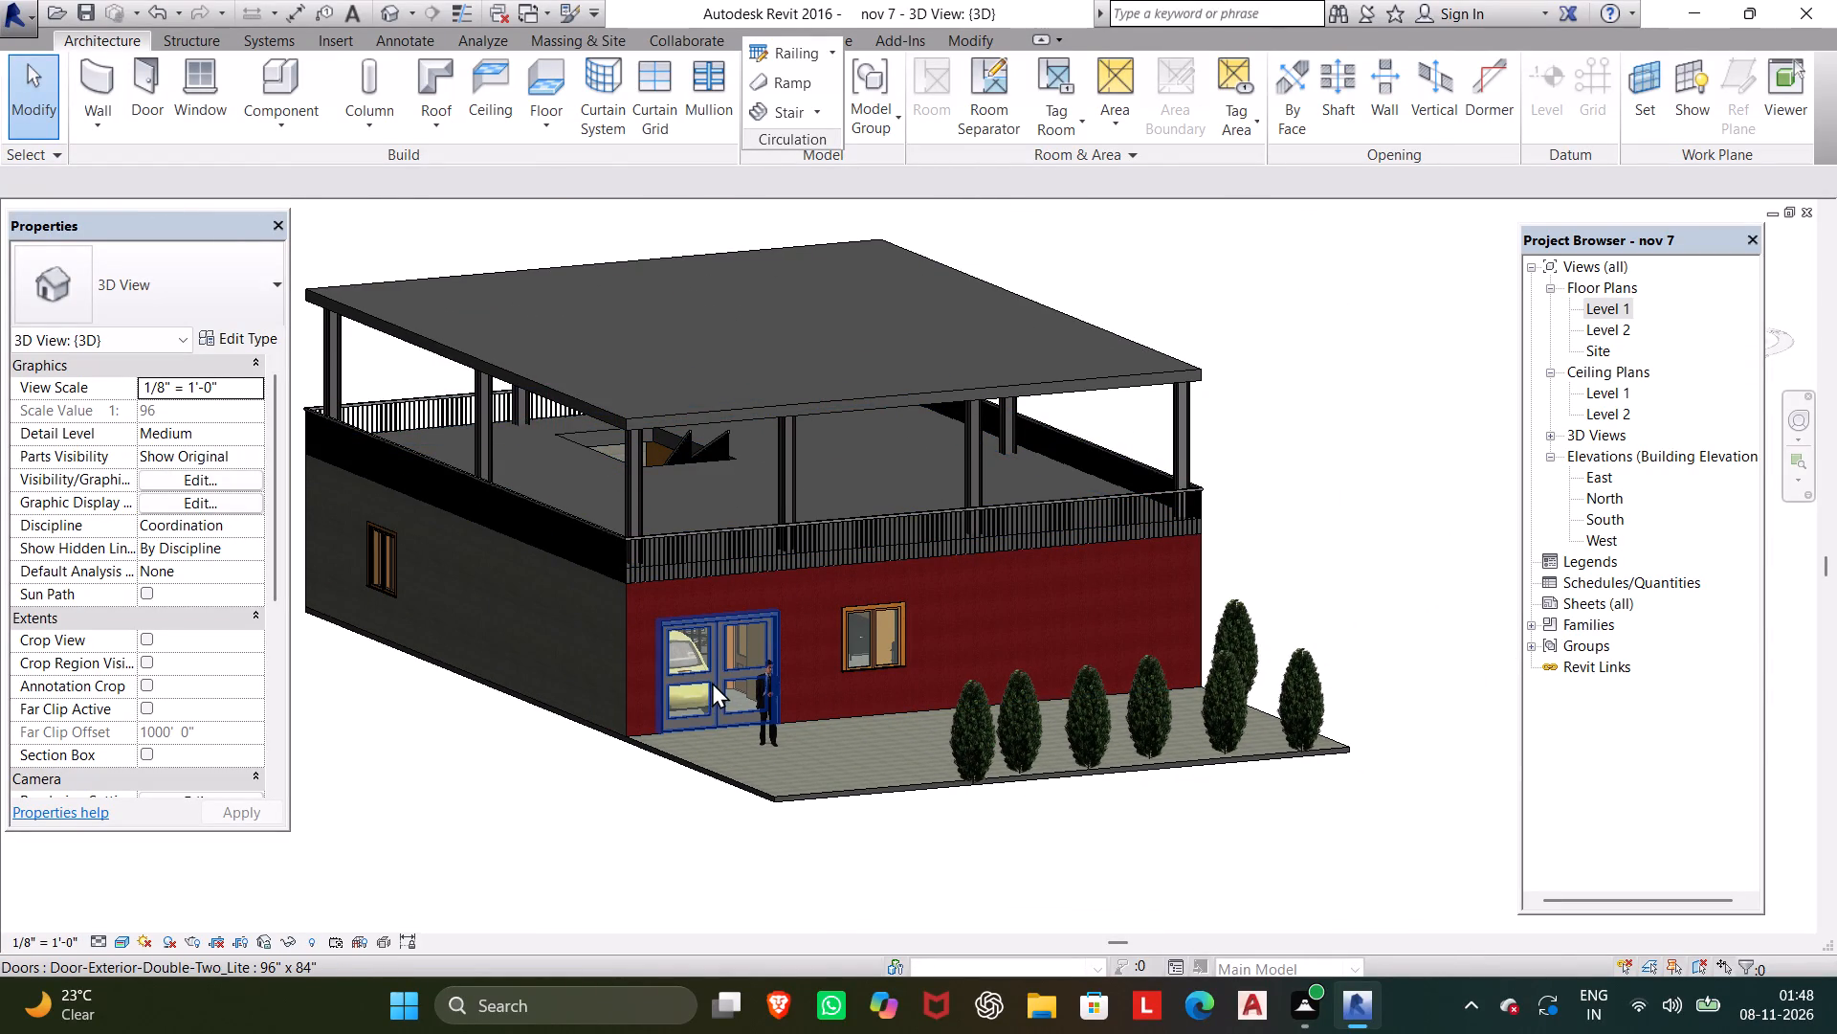
{"action": "middle_click_drag", "start_coordinate": [698, 672], "coordinate": [724, 674]}
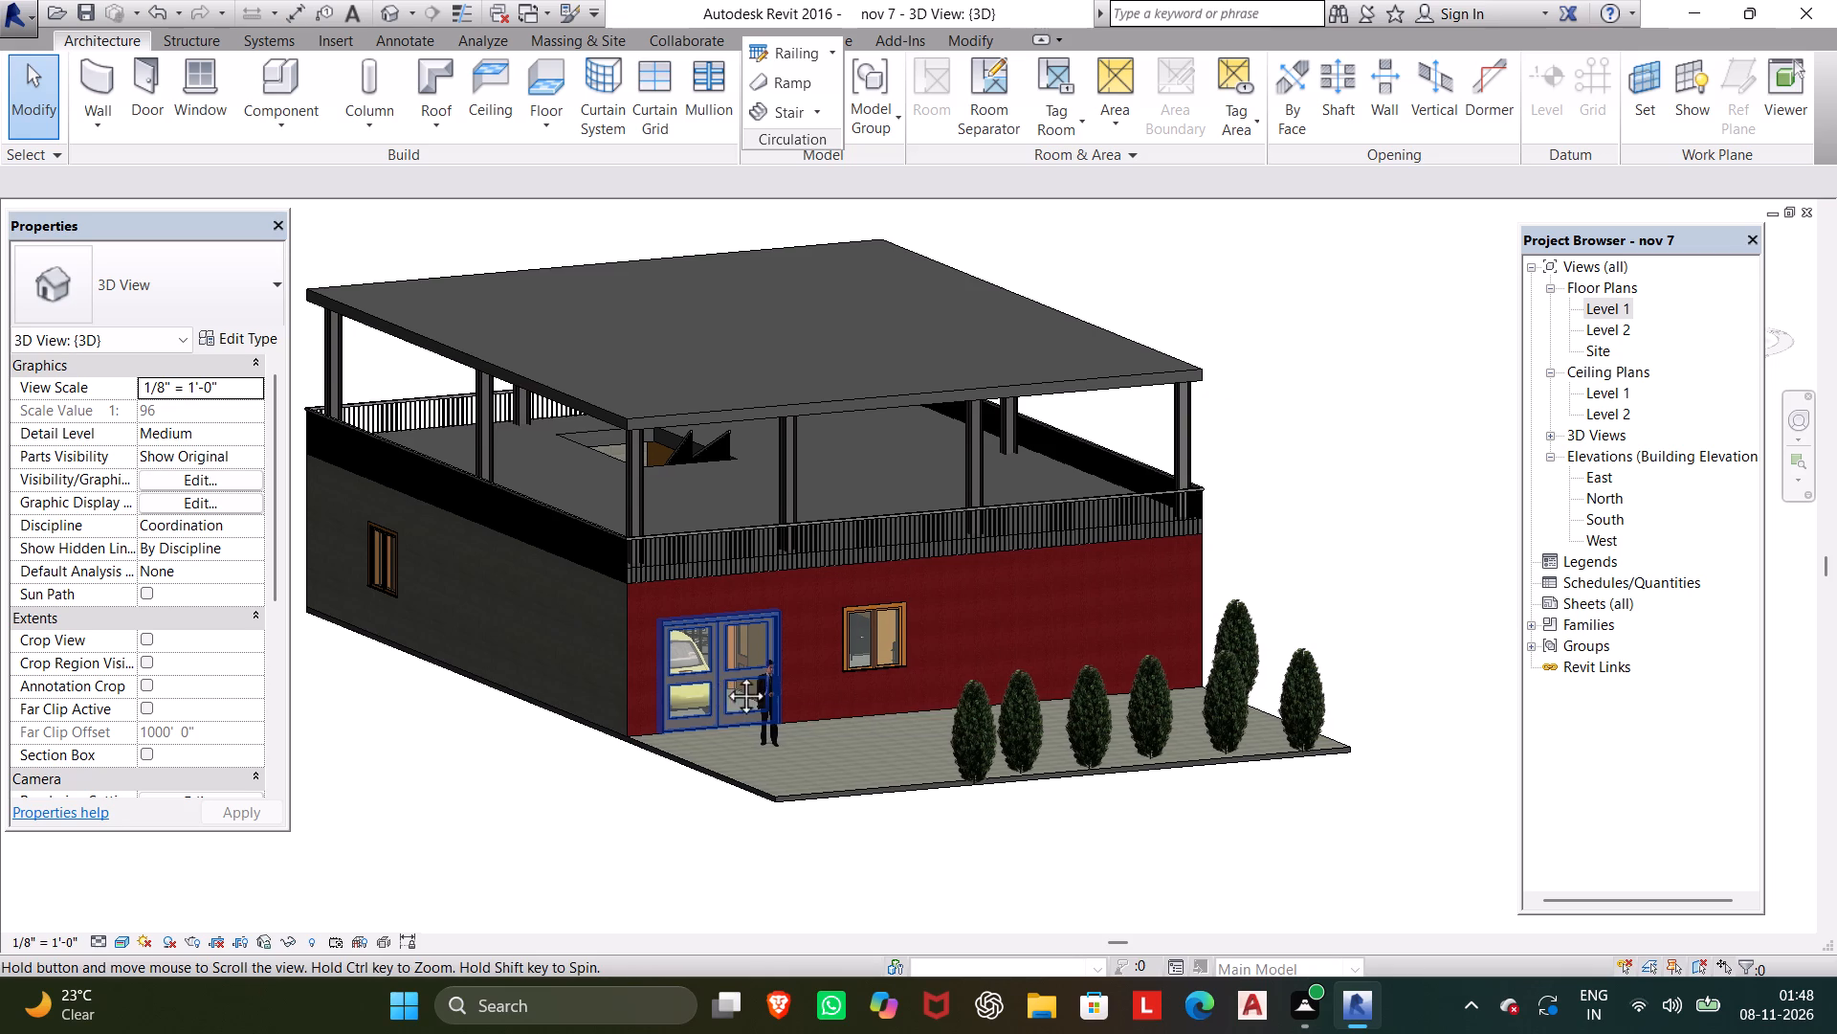
{"action": "middle_click_drag", "start_coordinate": [724, 674], "coordinate": [833, 679]}
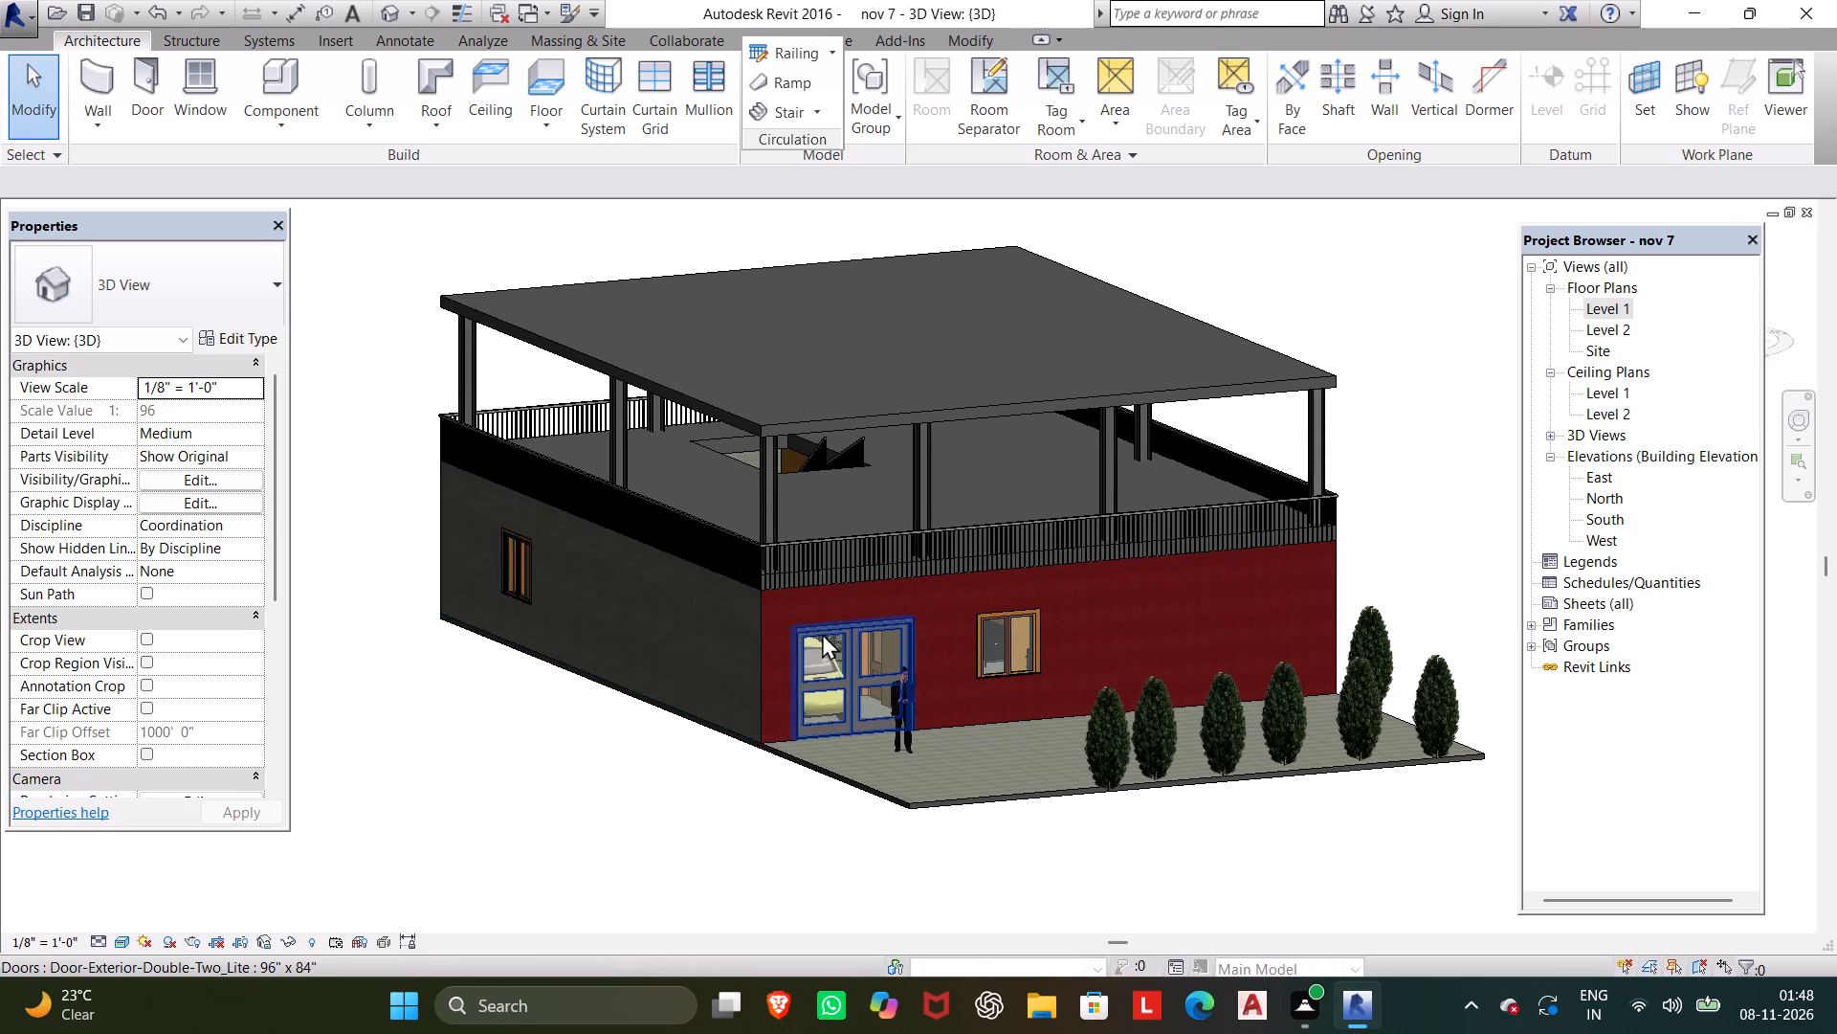
{"action": "middle_click_drag", "start_coordinate": [514, 509], "coordinate": [674, 476], "text": "shift"}
{"action": "scroll", "coordinate": [514, 509], "scroll_direction": "down", "scroll_amount": 1, "text": "shift"}
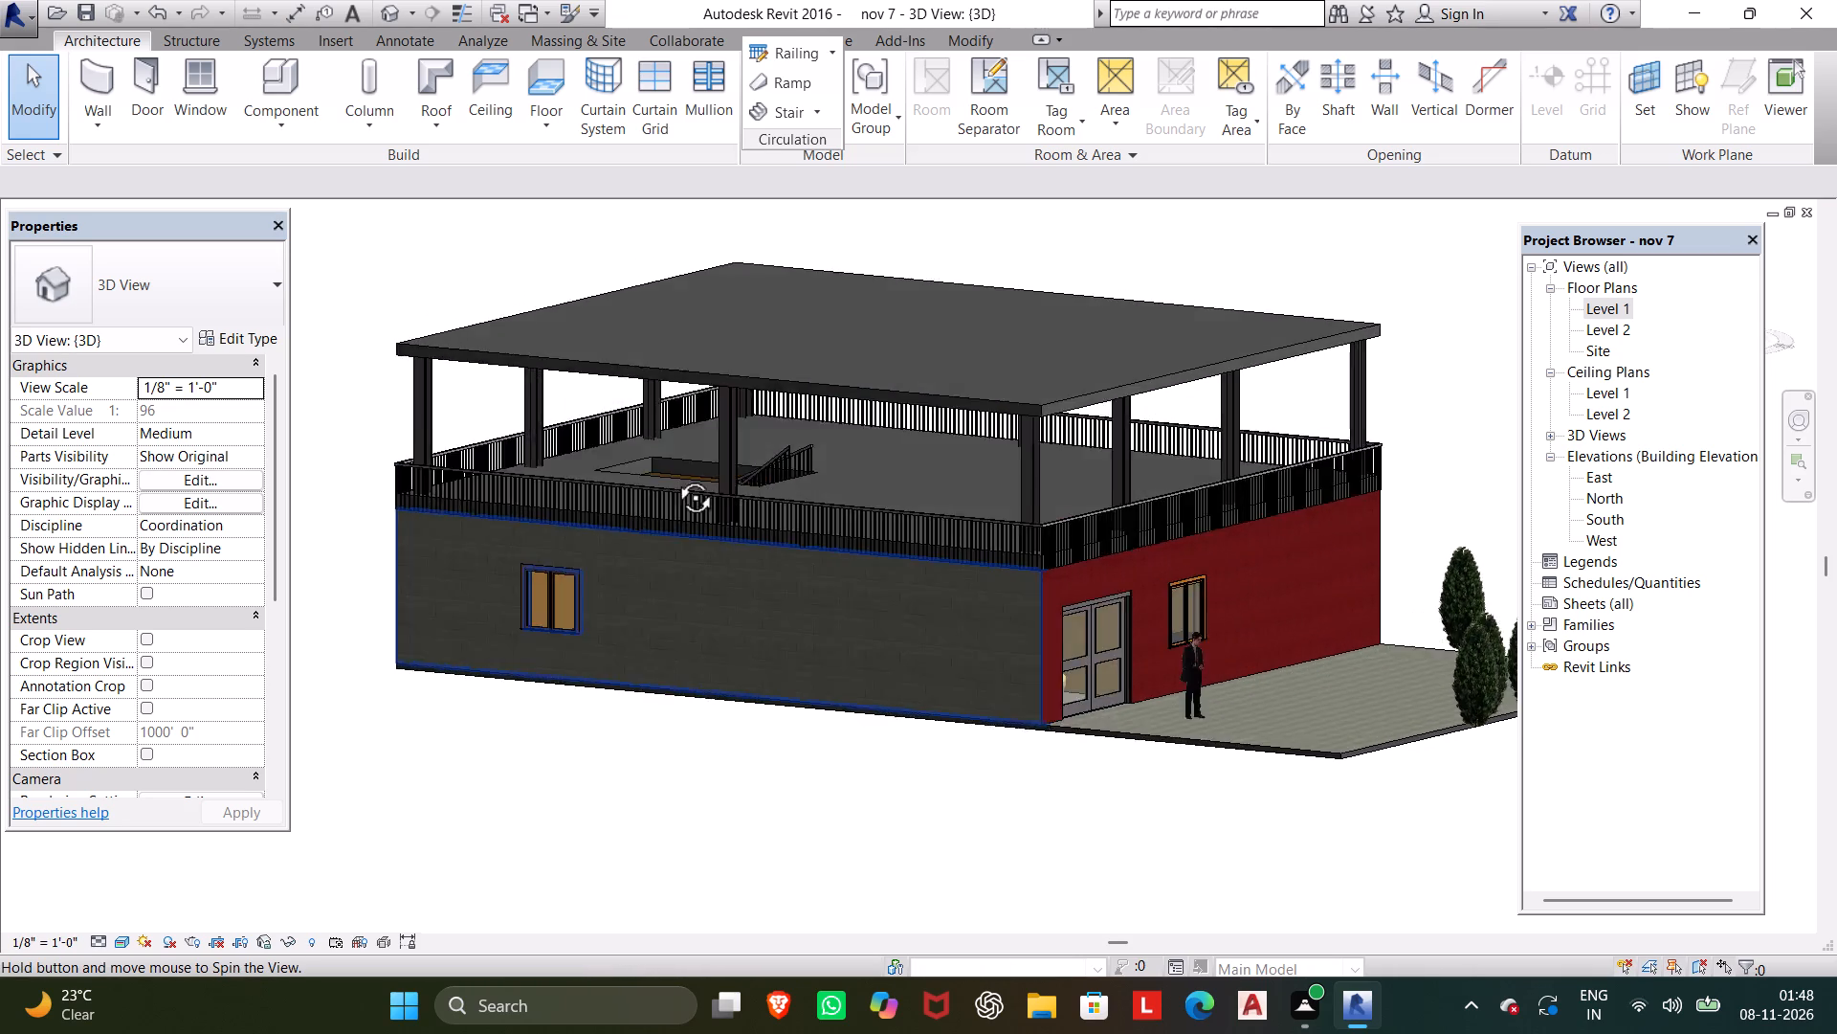
{"action": "middle_click_drag", "start_coordinate": [674, 476], "coordinate": [729, 454], "text": "shift"}
{"action": "scroll", "coordinate": [729, 454], "scroll_direction": "up", "scroll_amount": 1, "text": "shift"}
{"action": "left_click", "coordinate": [759, 669]}
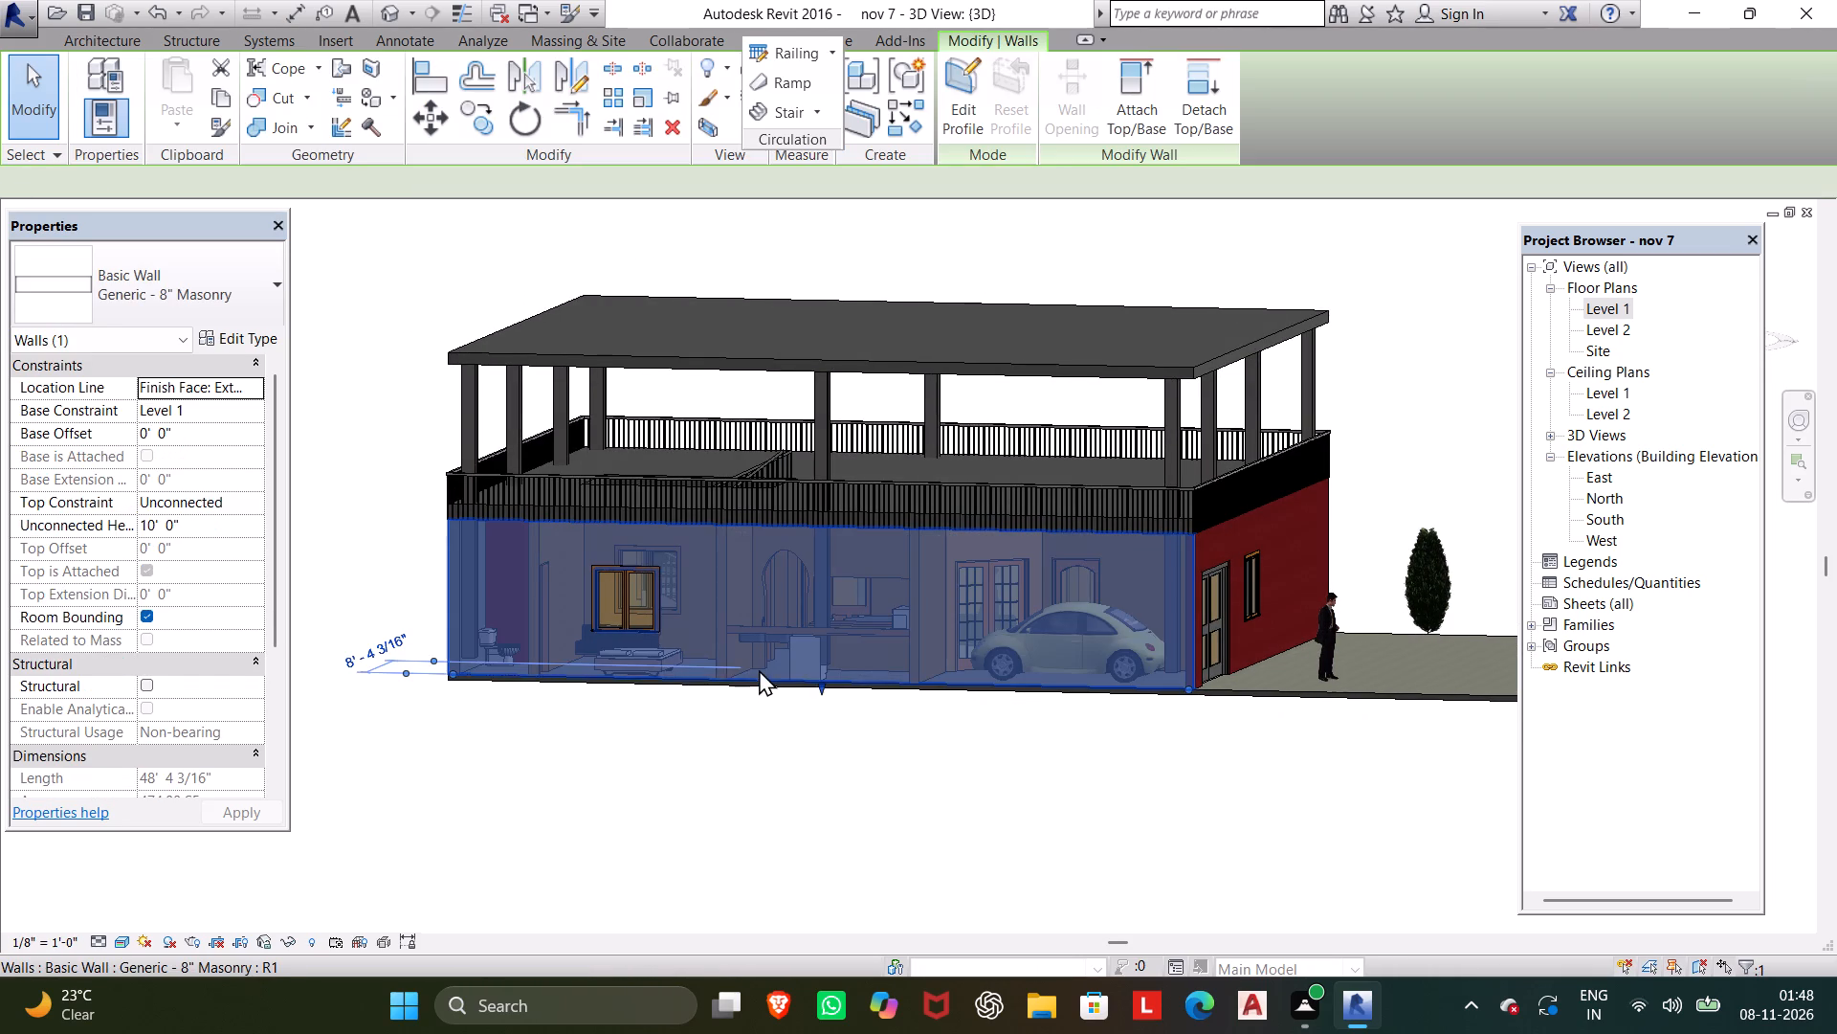
{"action": "left_click", "coordinate": [976, 97]}
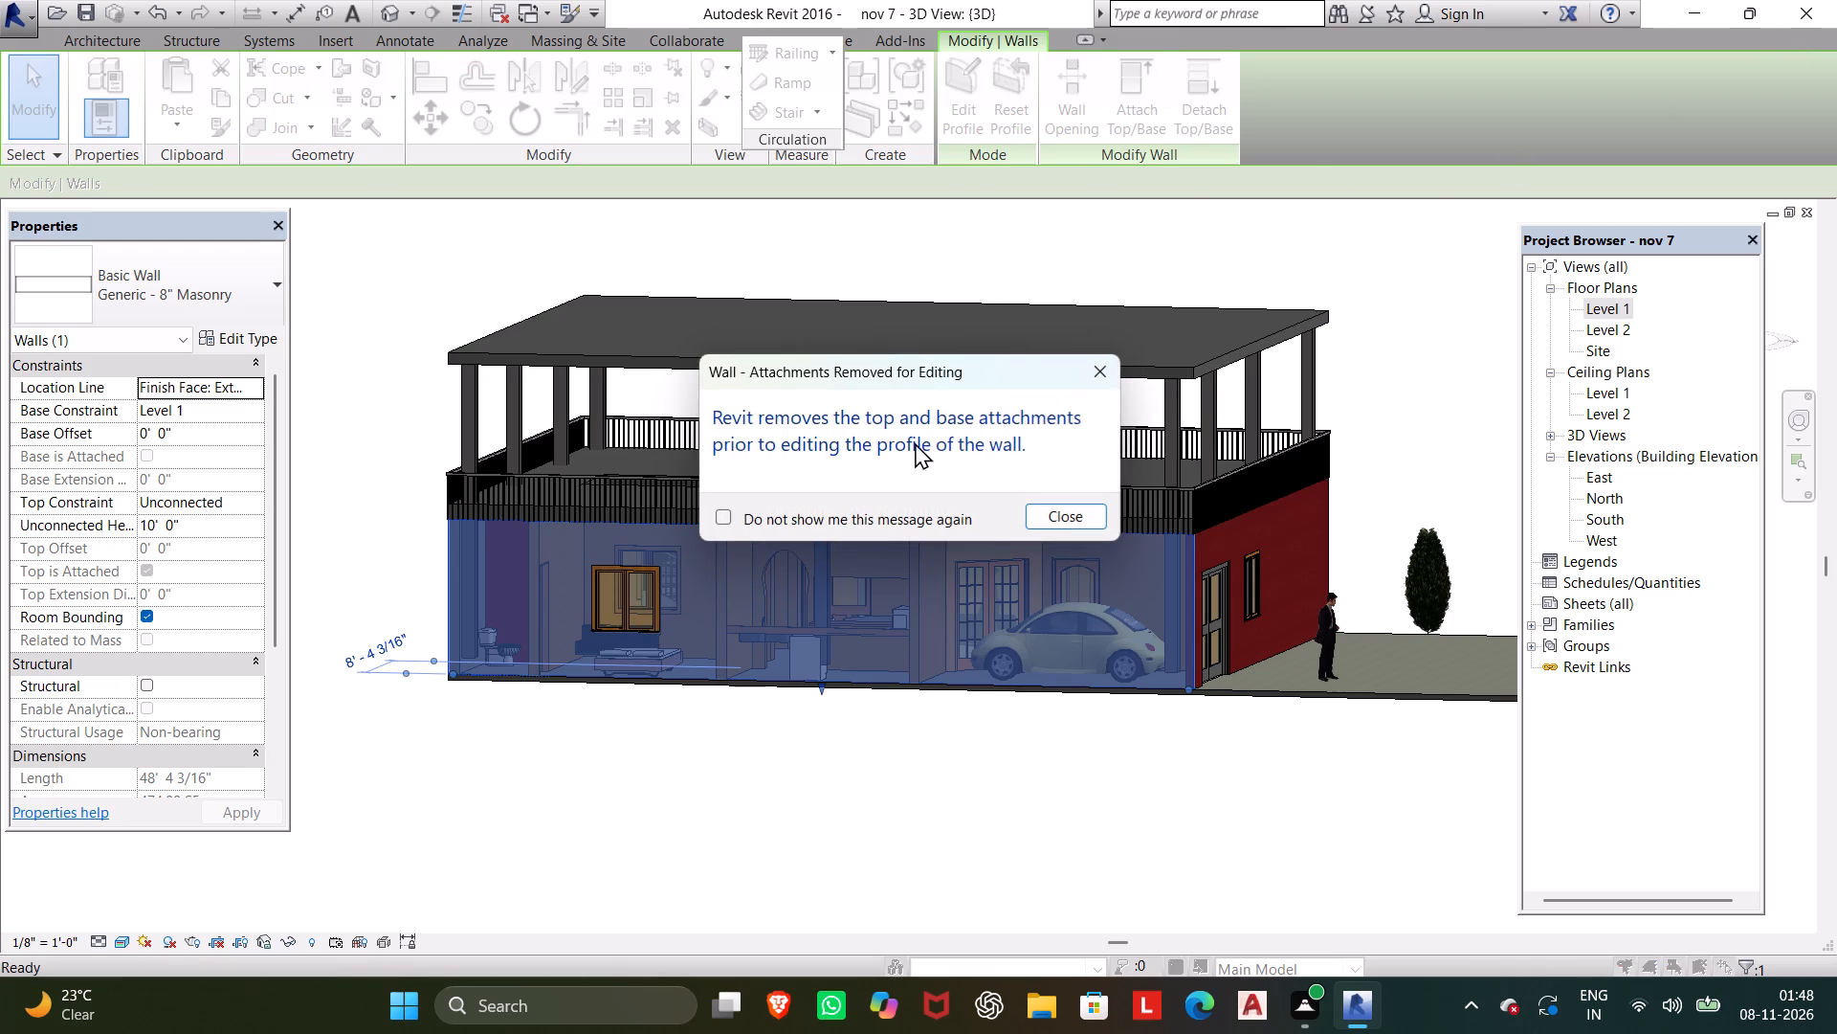
{"action": "left_click", "coordinate": [878, 416]}
{"action": "left_click", "coordinate": [722, 510]}
{"action": "left_click", "coordinate": [1056, 521]}
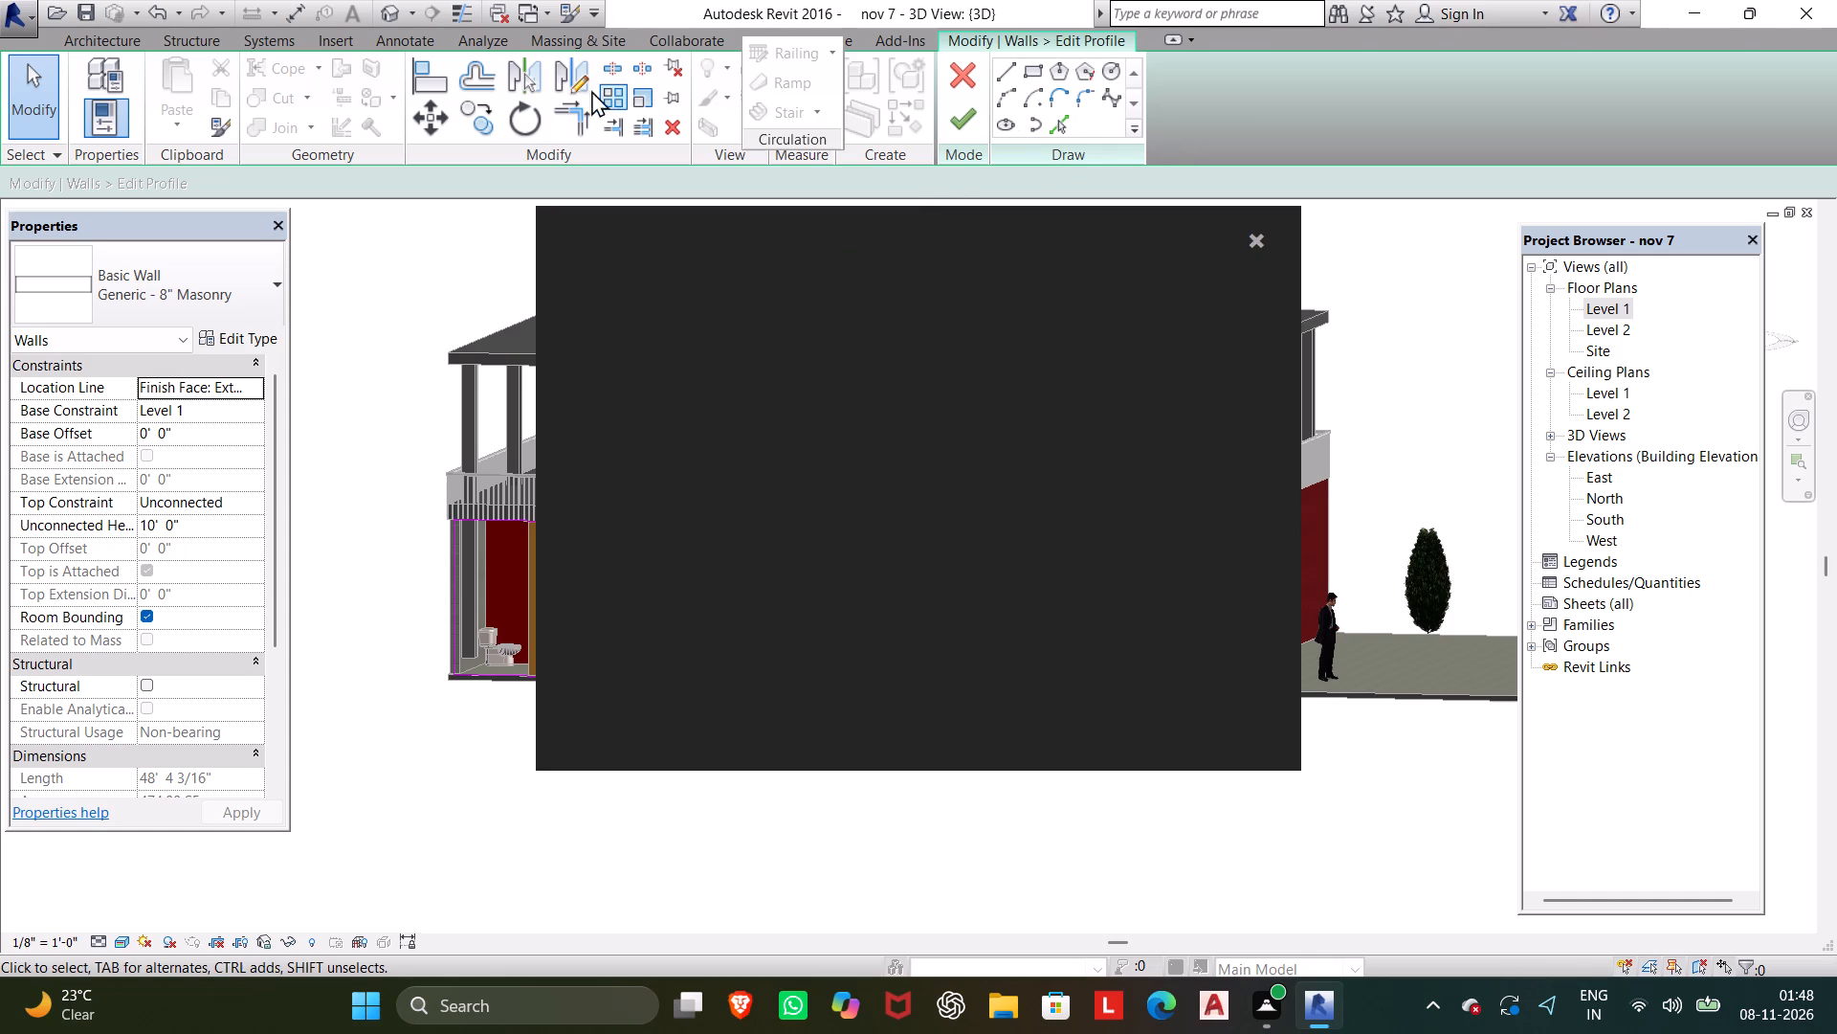
Duplicate the side wall's Generic - 8" Masonry type under the name a.
{"action": "left_click", "coordinate": [222, 326]}
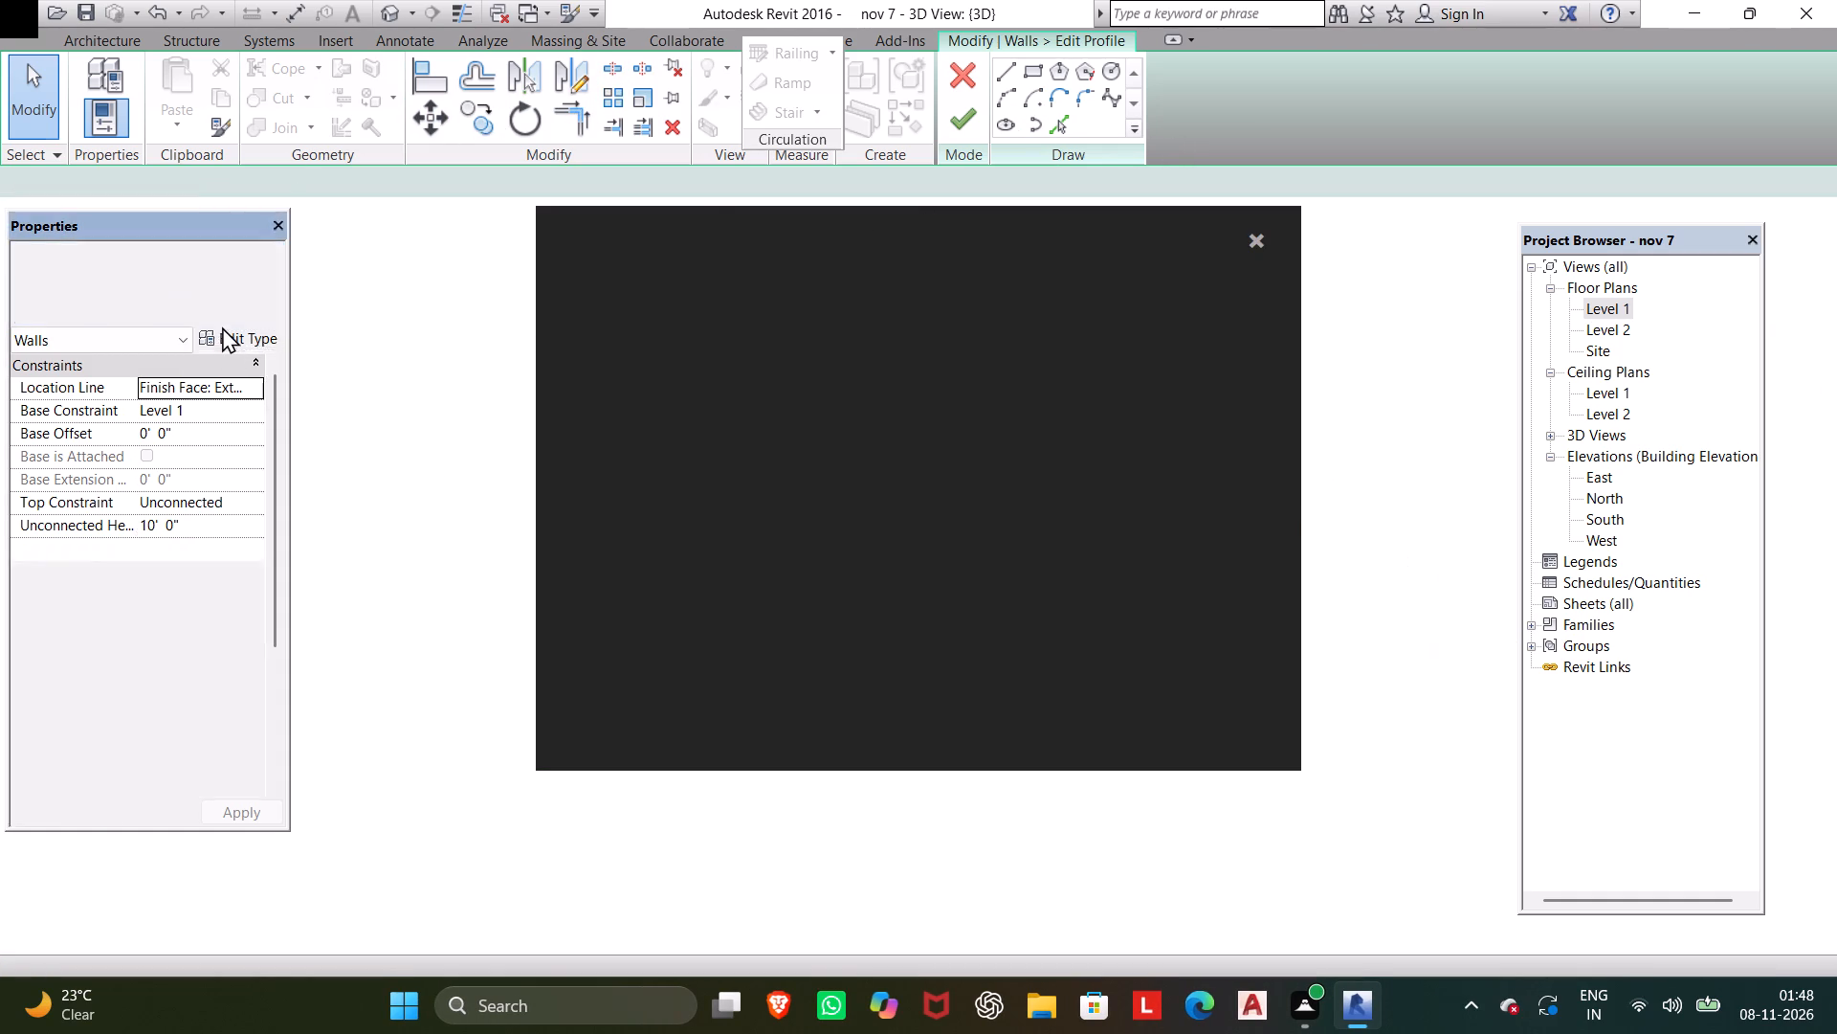
{"action": "left_click", "coordinate": [1258, 241]}
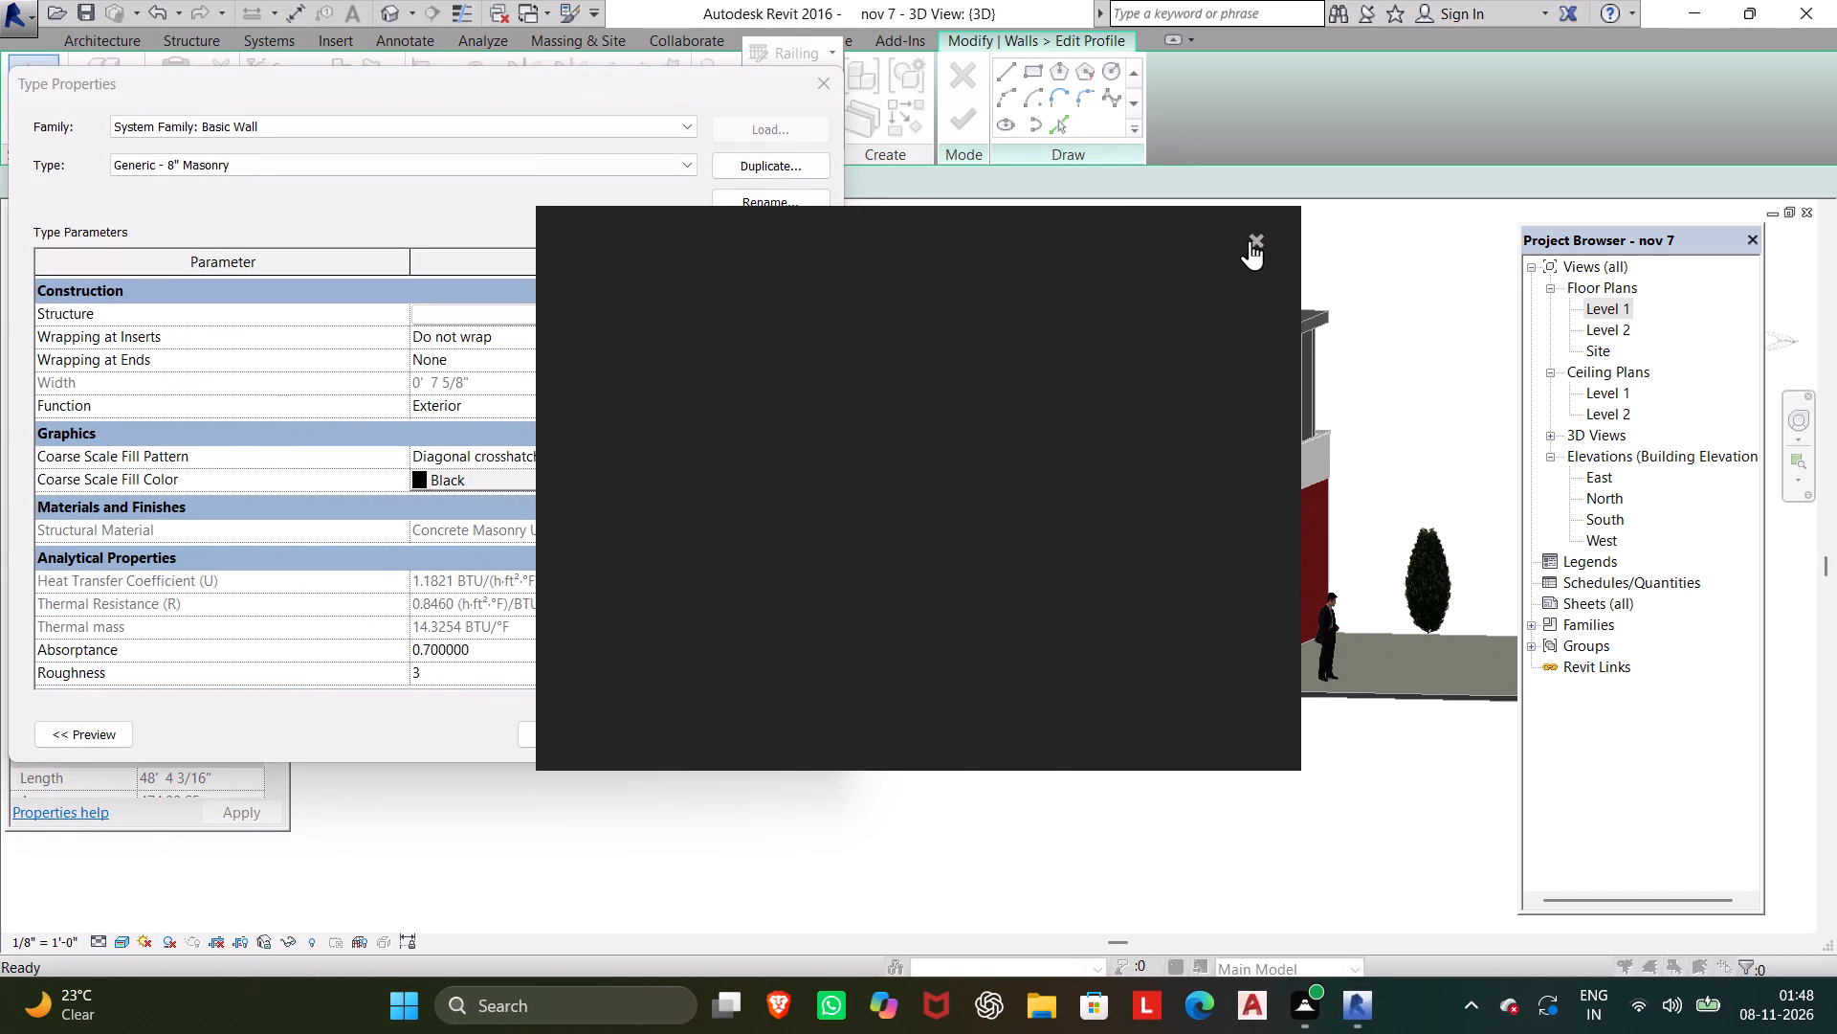
{"action": "left_click", "coordinate": [764, 161]}
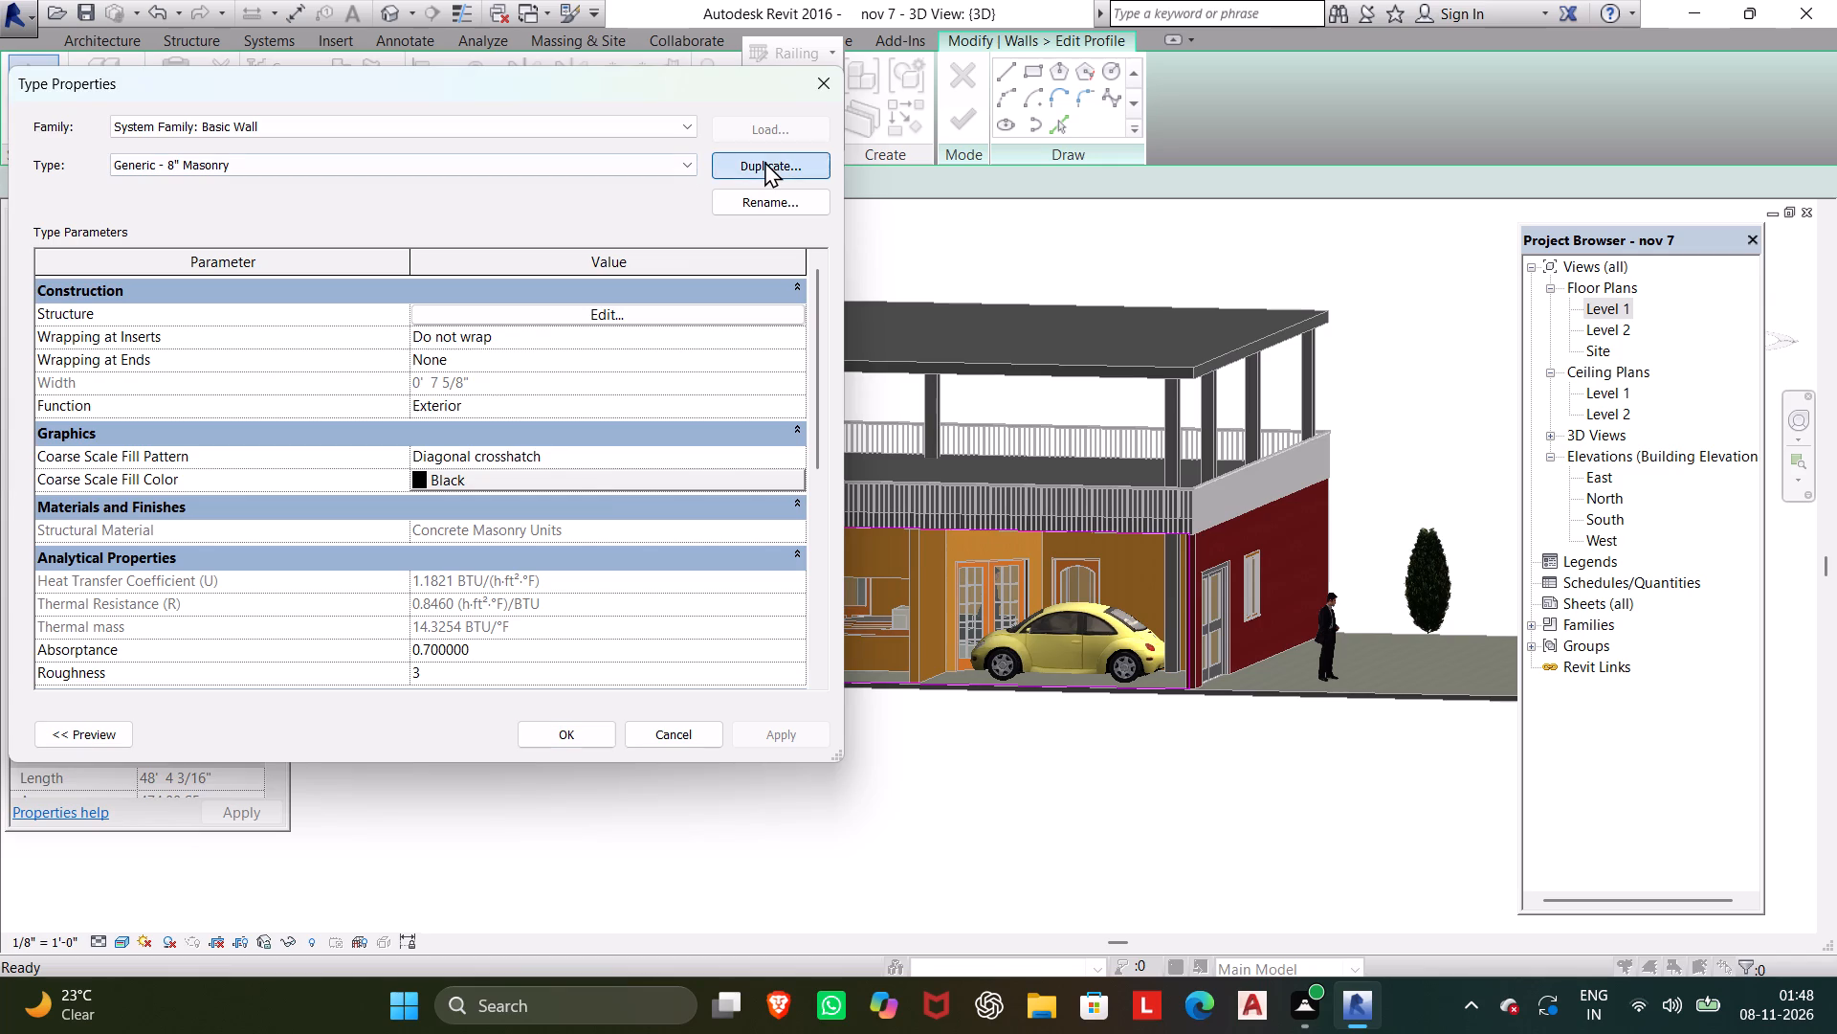
{"action": "key", "text": "a"}
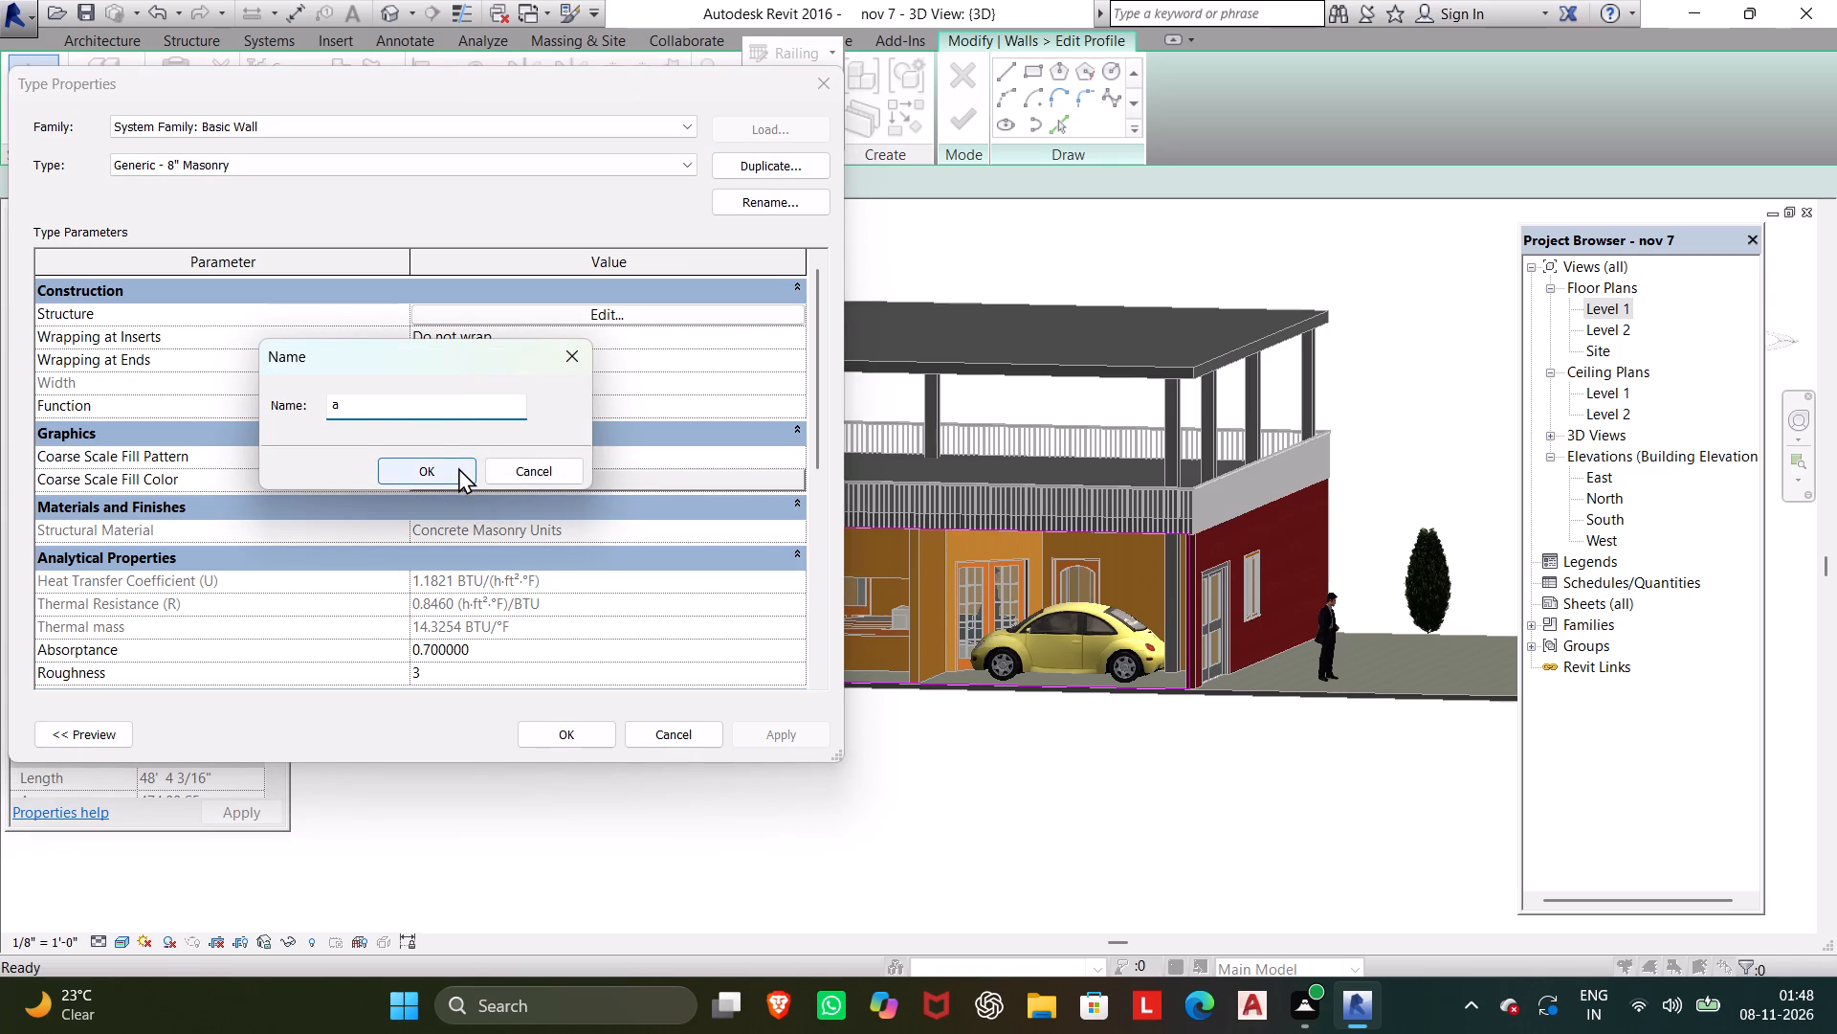
{"action": "left_click", "coordinate": [458, 467]}
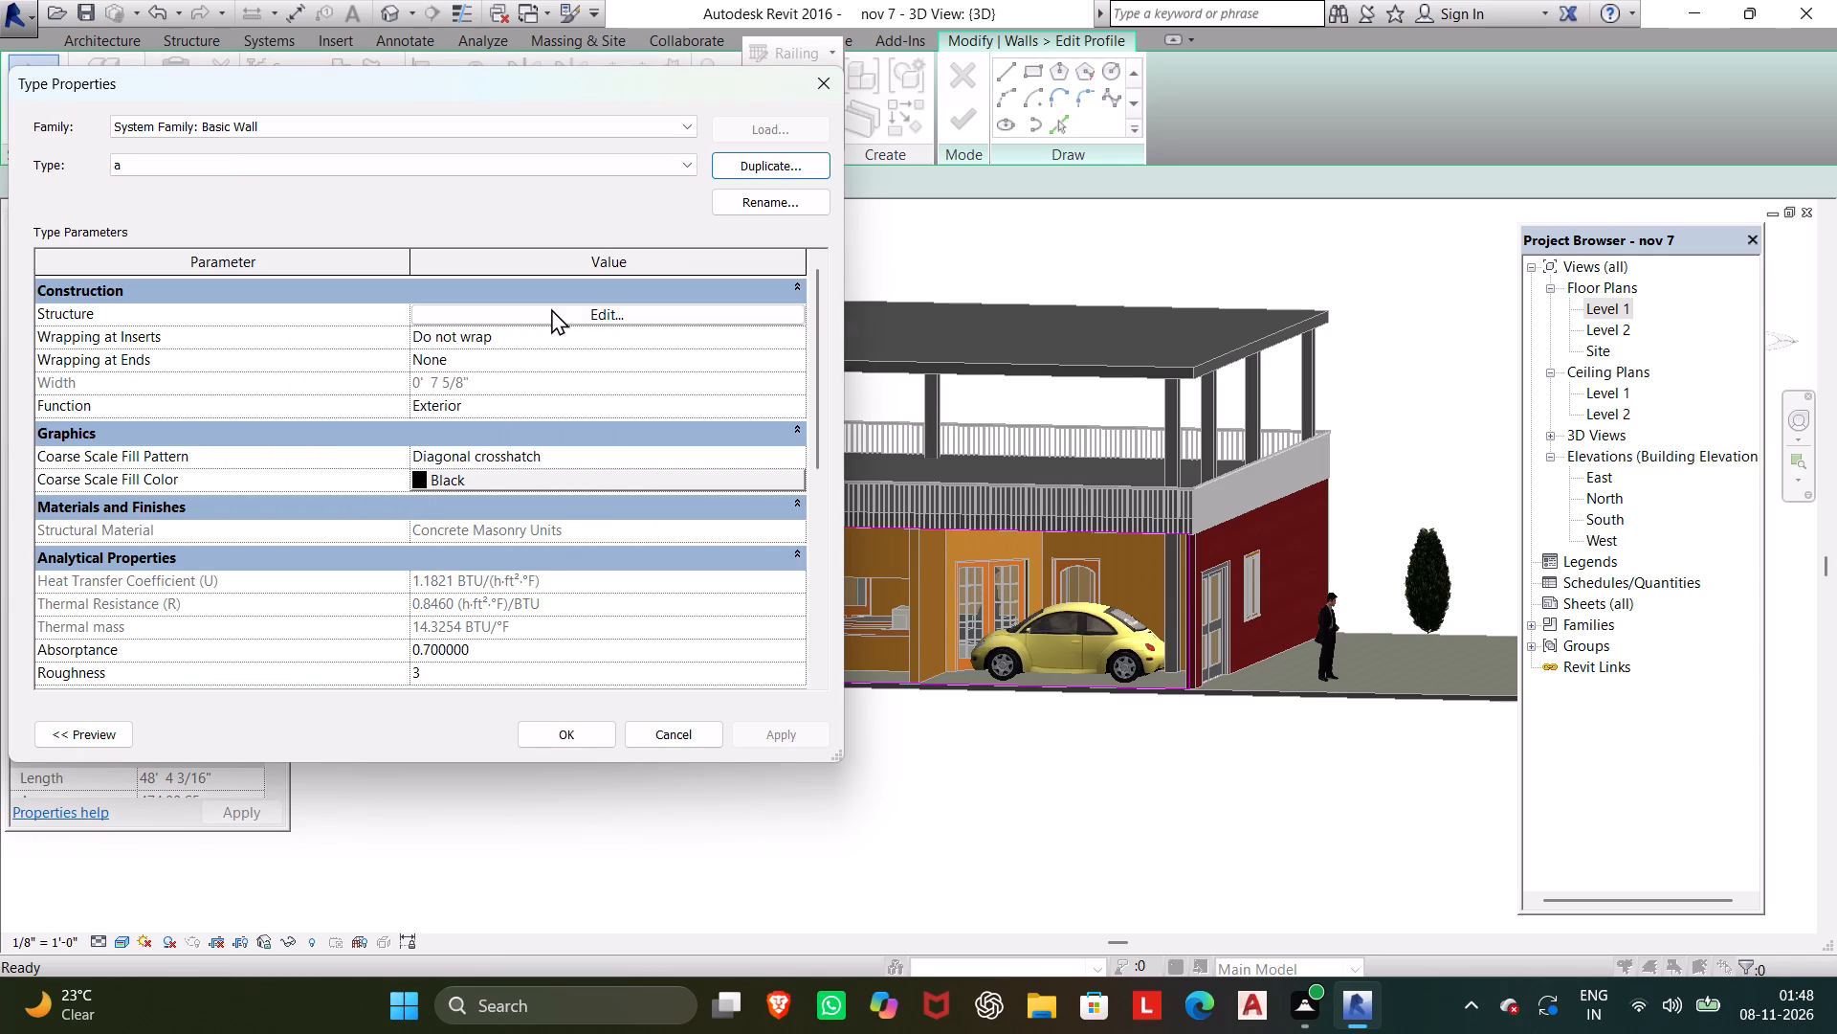
Set the structure layer material of wall type a to Brick, Common and finish the wall's profile edit.
{"action": "left_click", "coordinate": [551, 308]}
{"action": "left_click", "coordinate": [356, 300]}
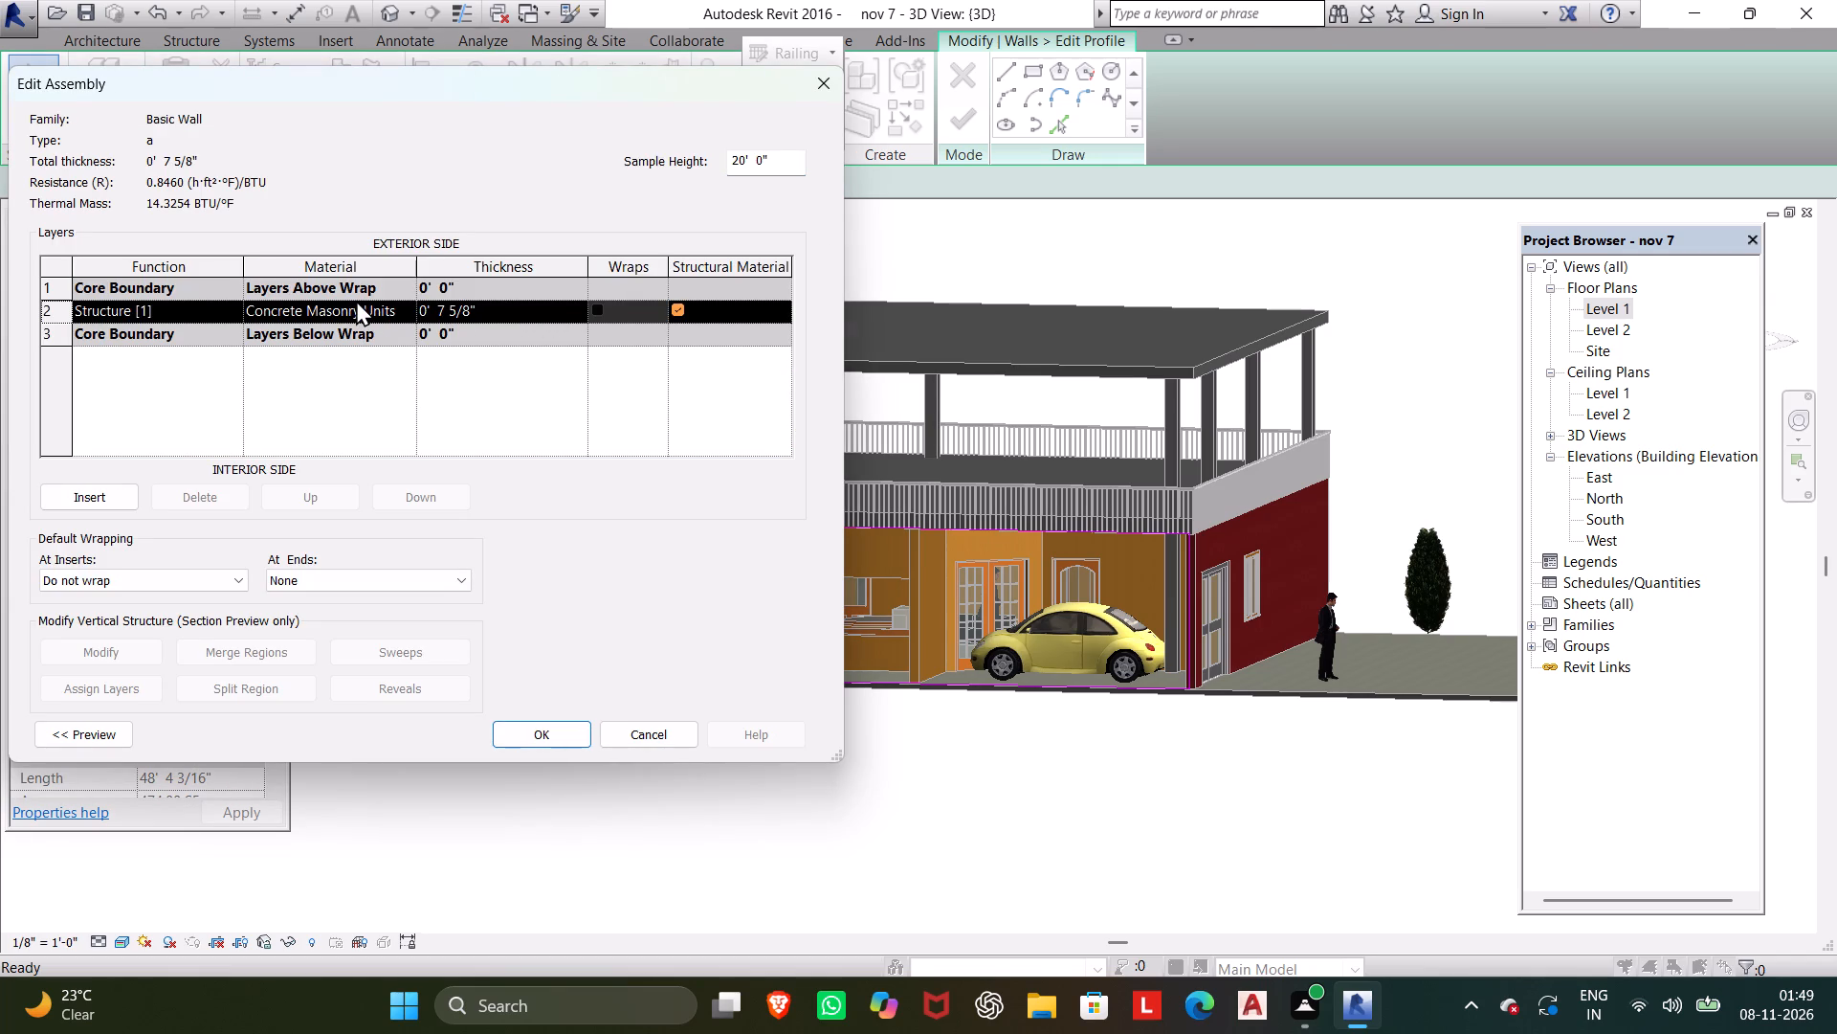
{"action": "left_click", "coordinate": [358, 303]}
{"action": "left_click", "coordinate": [406, 302]}
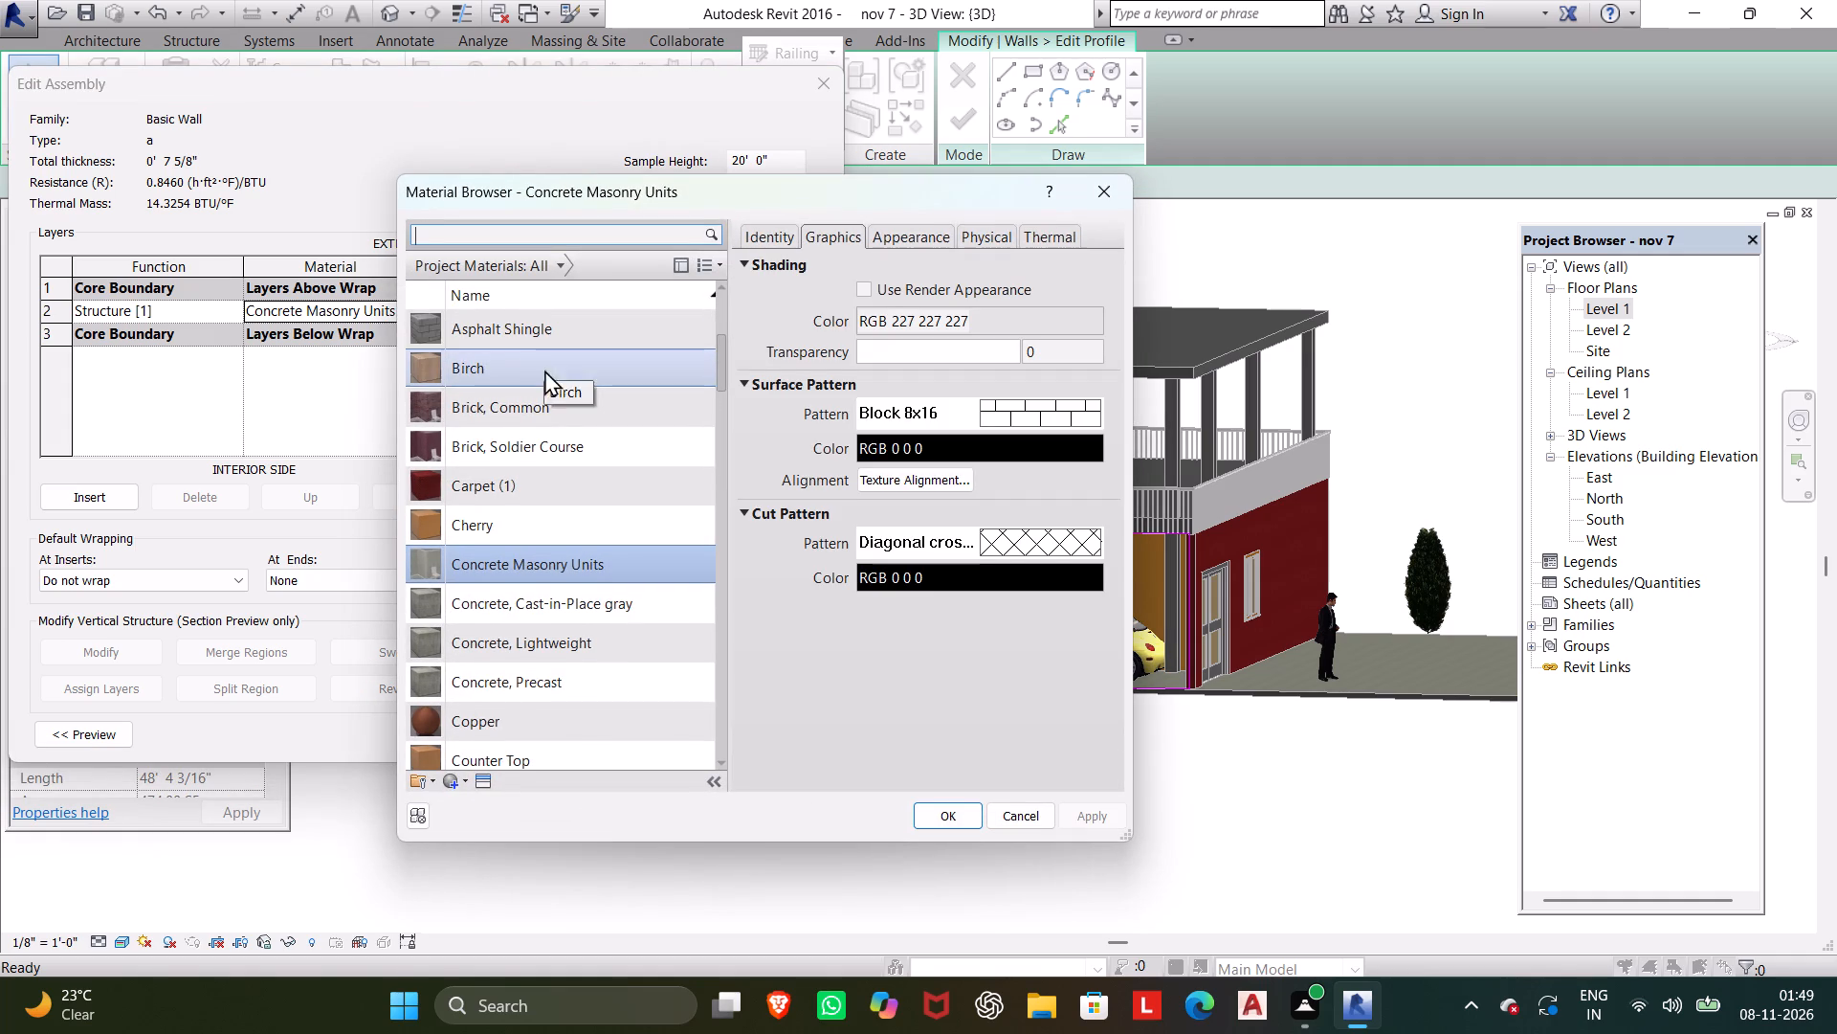
{"action": "left_click", "coordinate": [540, 418]}
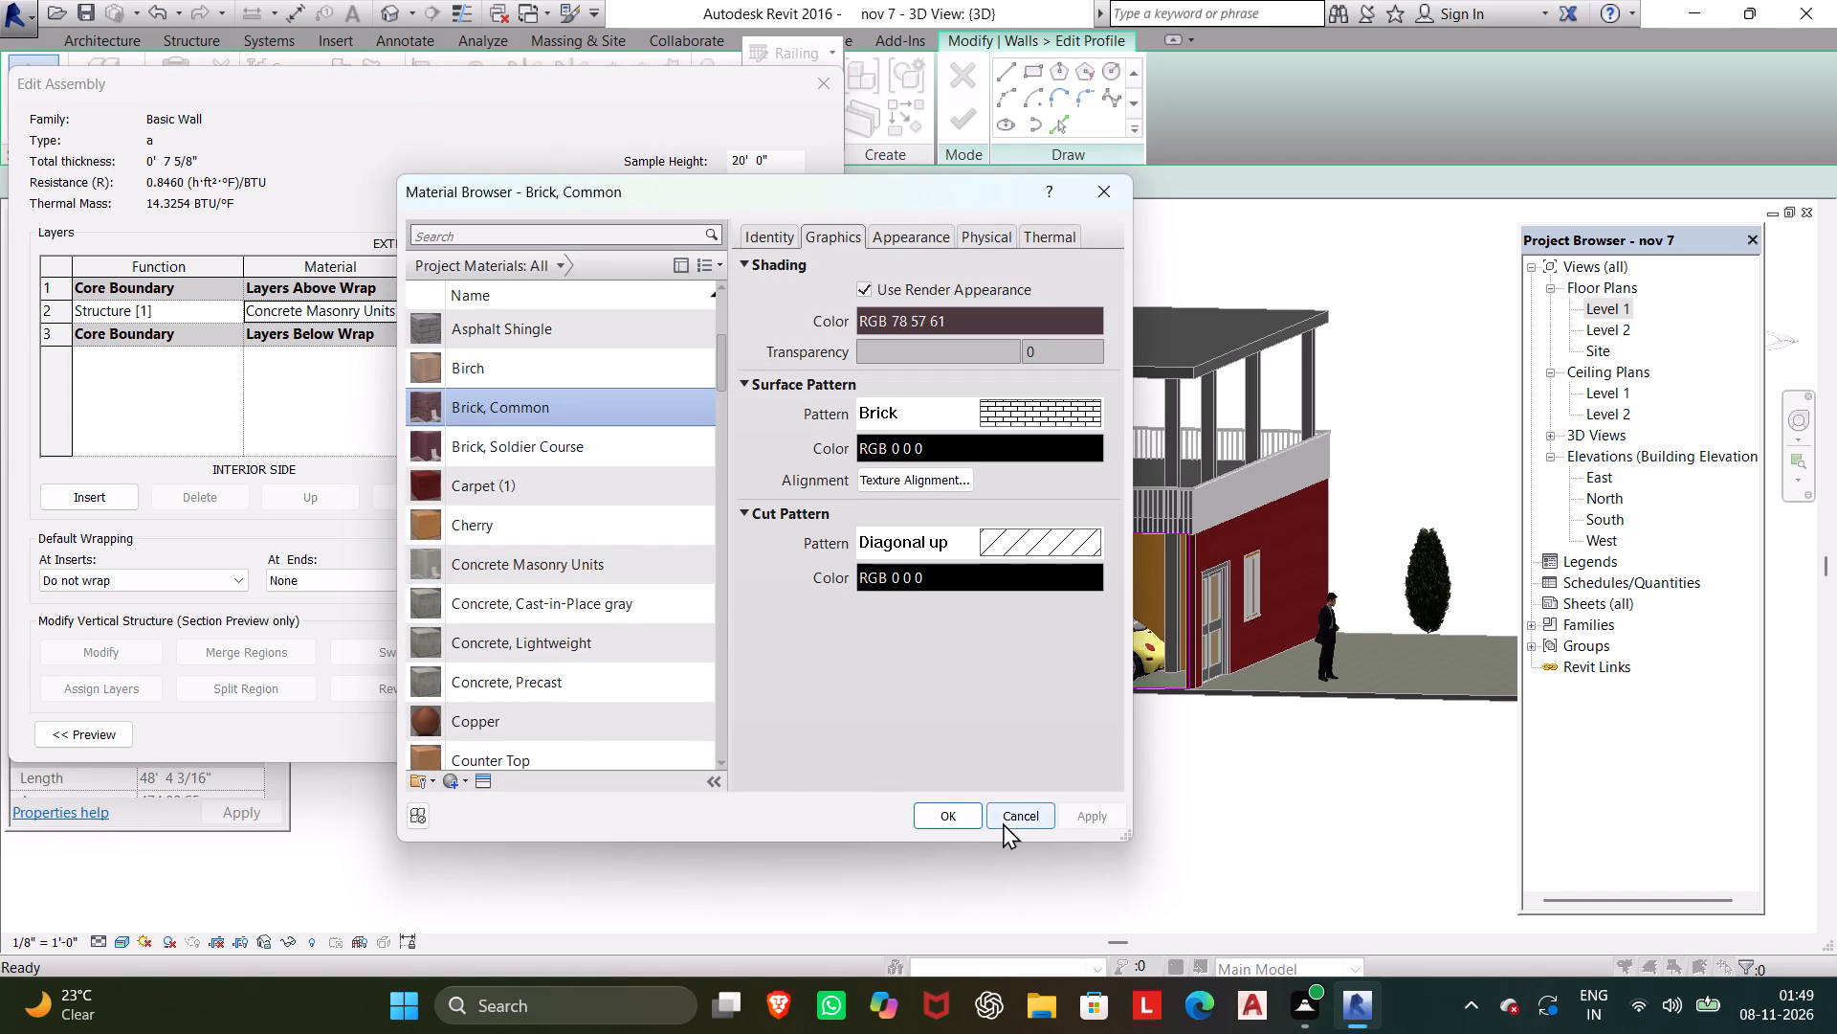
{"action": "left_click", "coordinate": [963, 817]}
{"action": "left_click", "coordinate": [564, 734]}
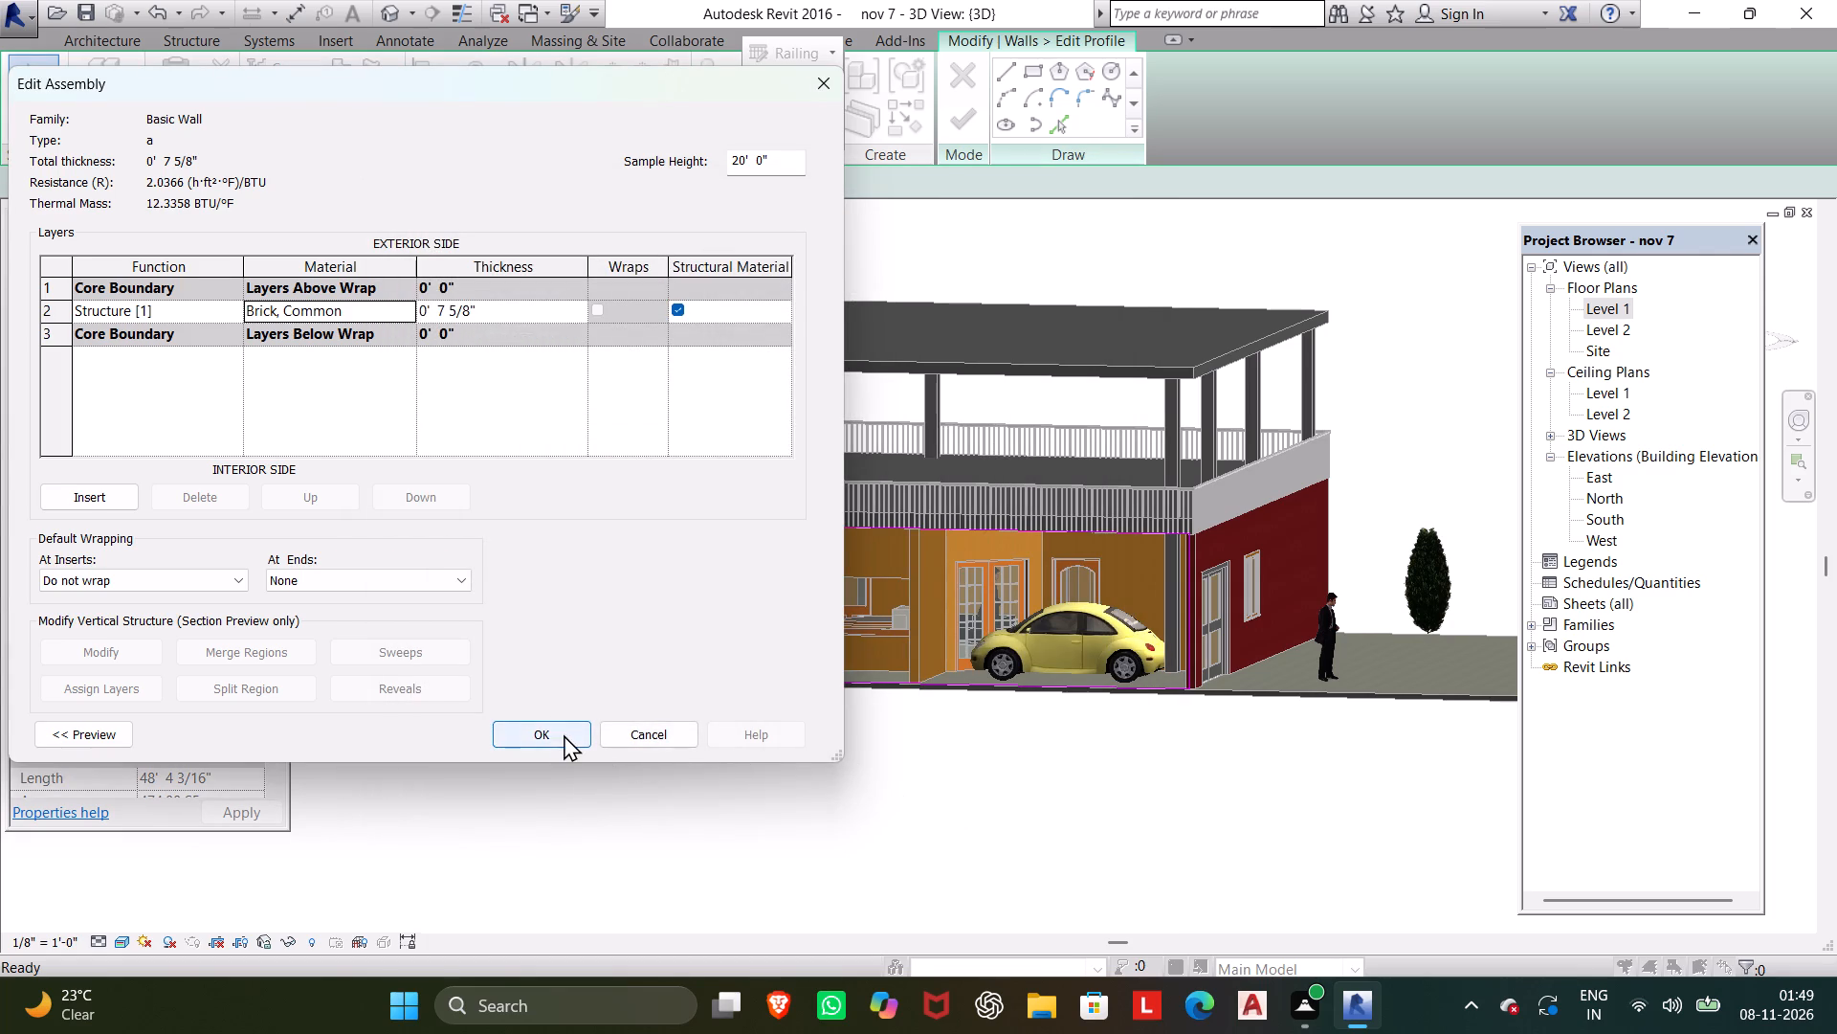
{"action": "left_click", "coordinate": [764, 727]}
{"action": "left_click", "coordinate": [554, 736]}
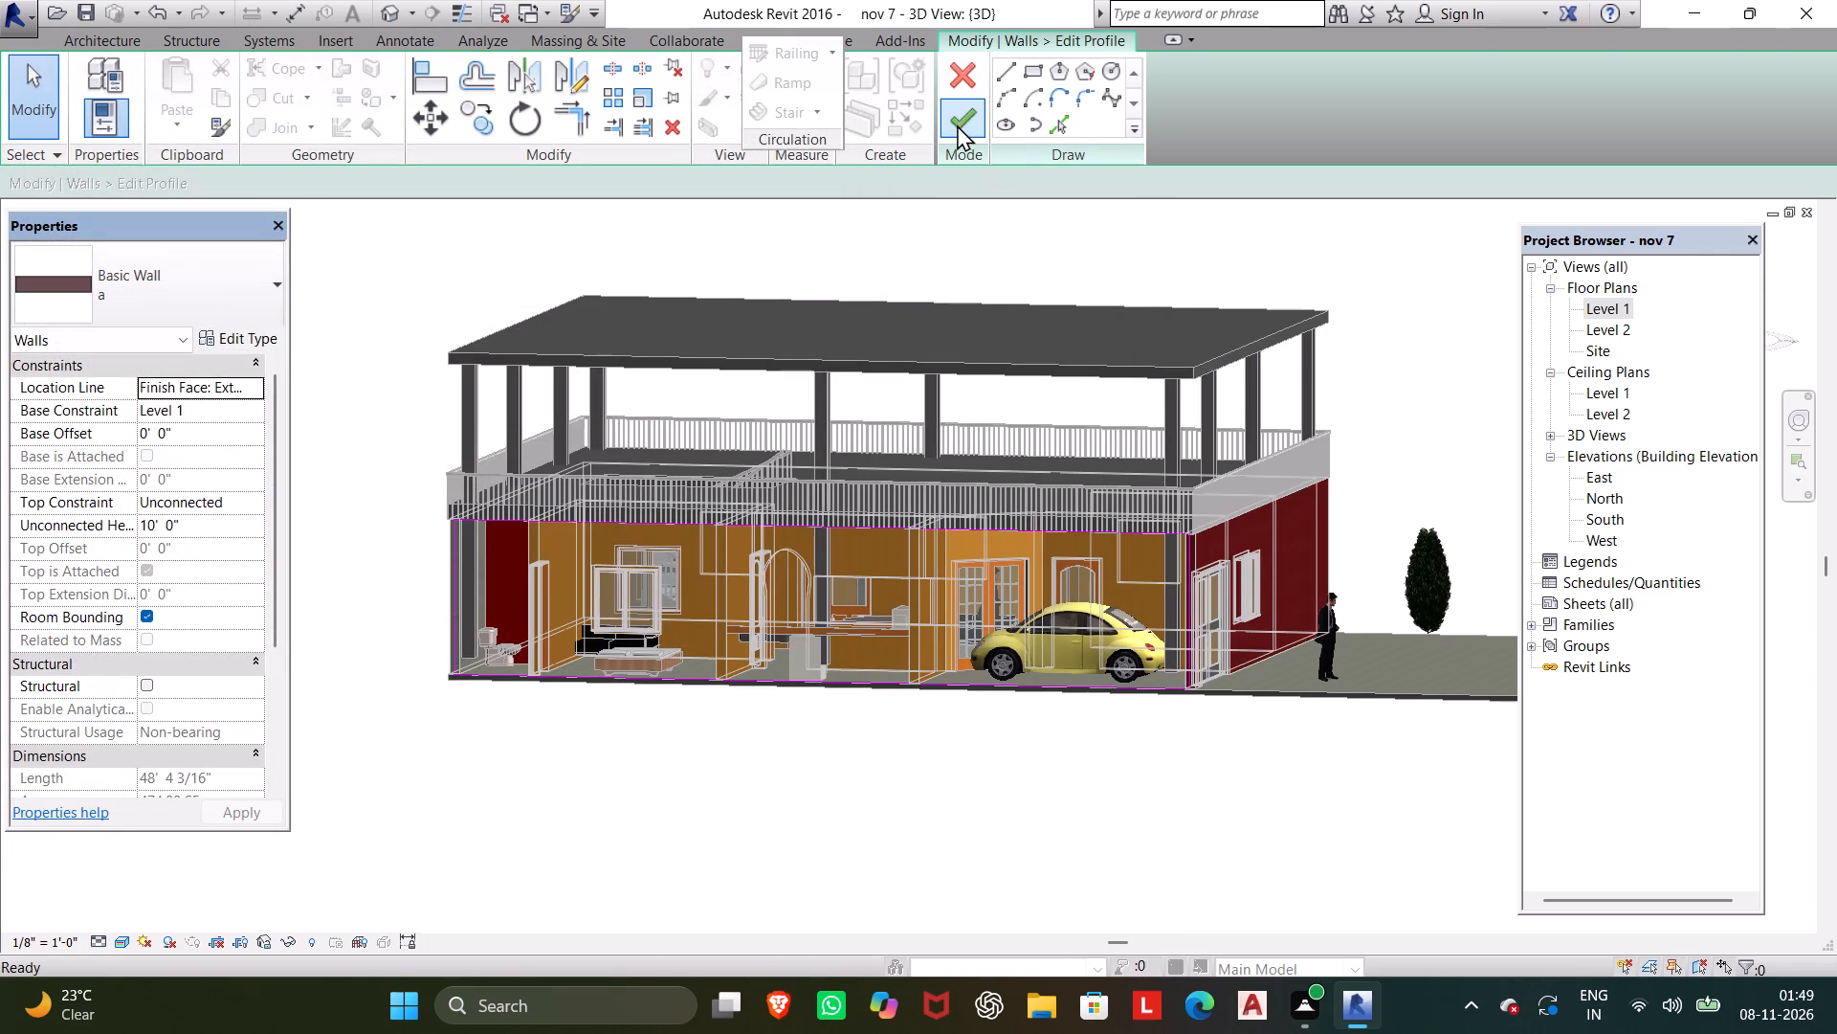
{"action": "left_click", "coordinate": [957, 124]}
{"action": "key", "text": "Escape"}
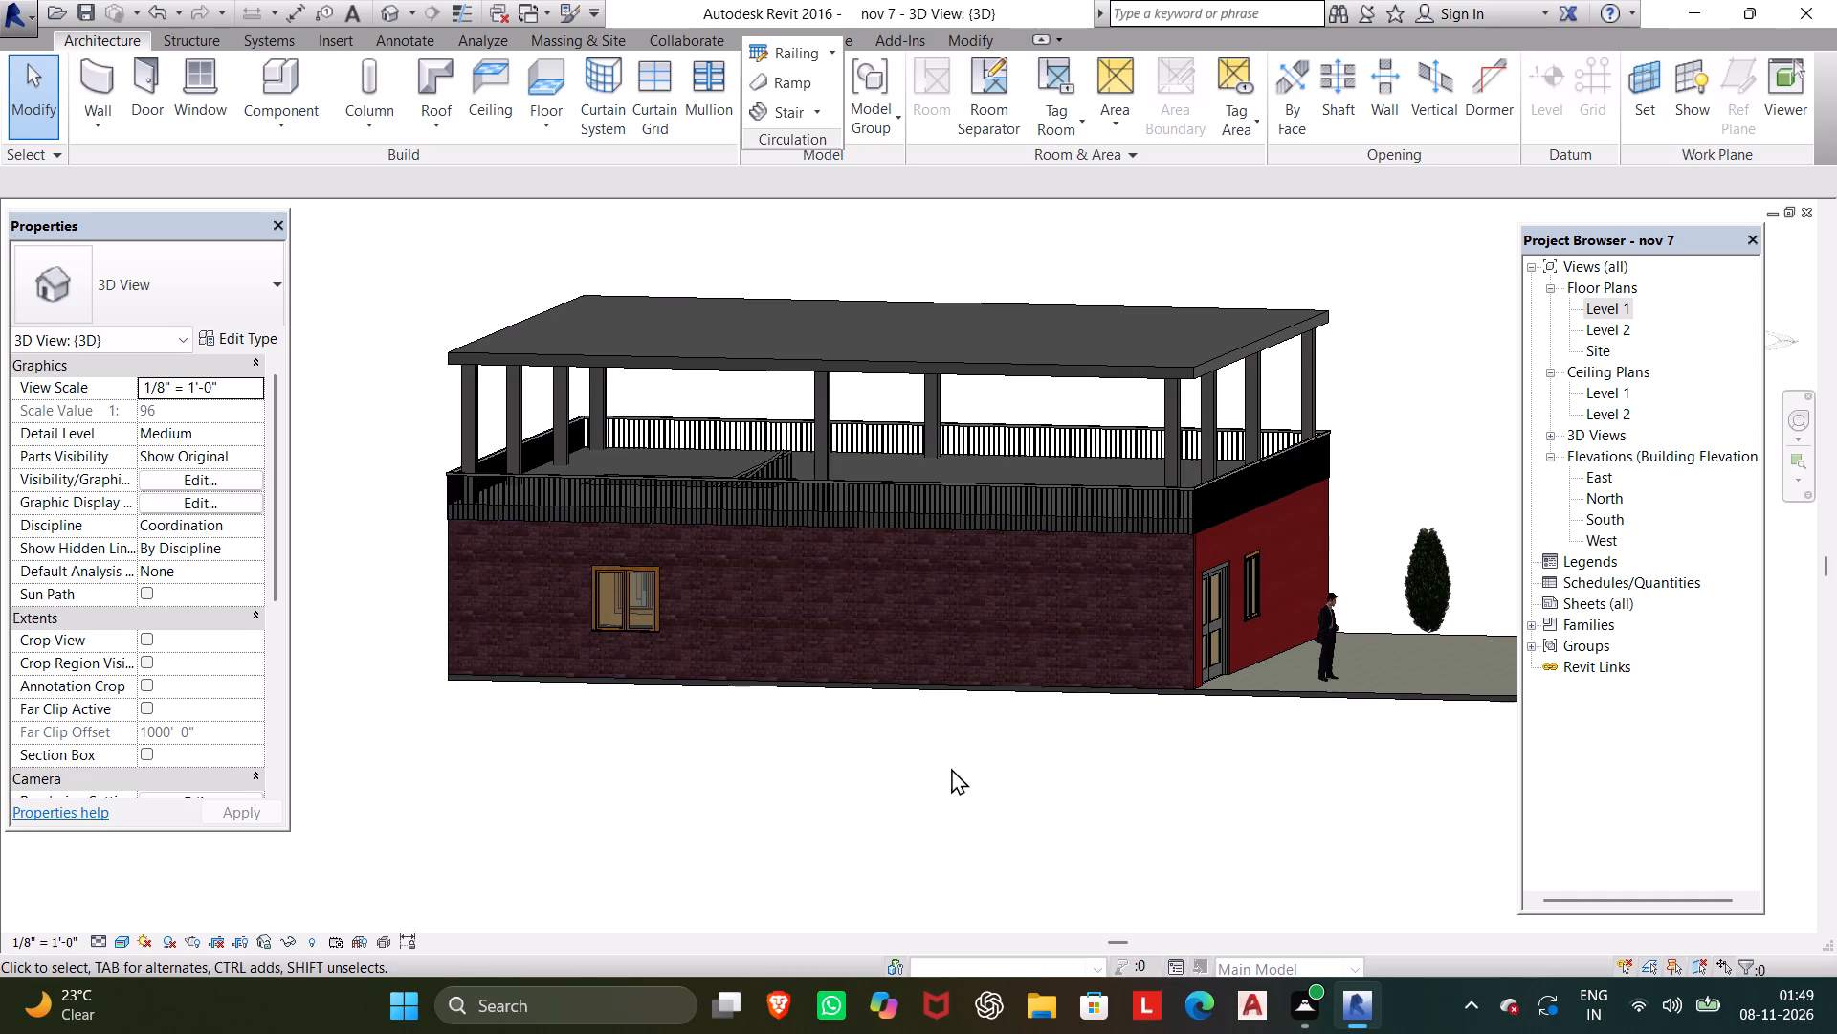
Save the project.
{"action": "middle_click_drag", "start_coordinate": [973, 777], "coordinate": [635, 831]}
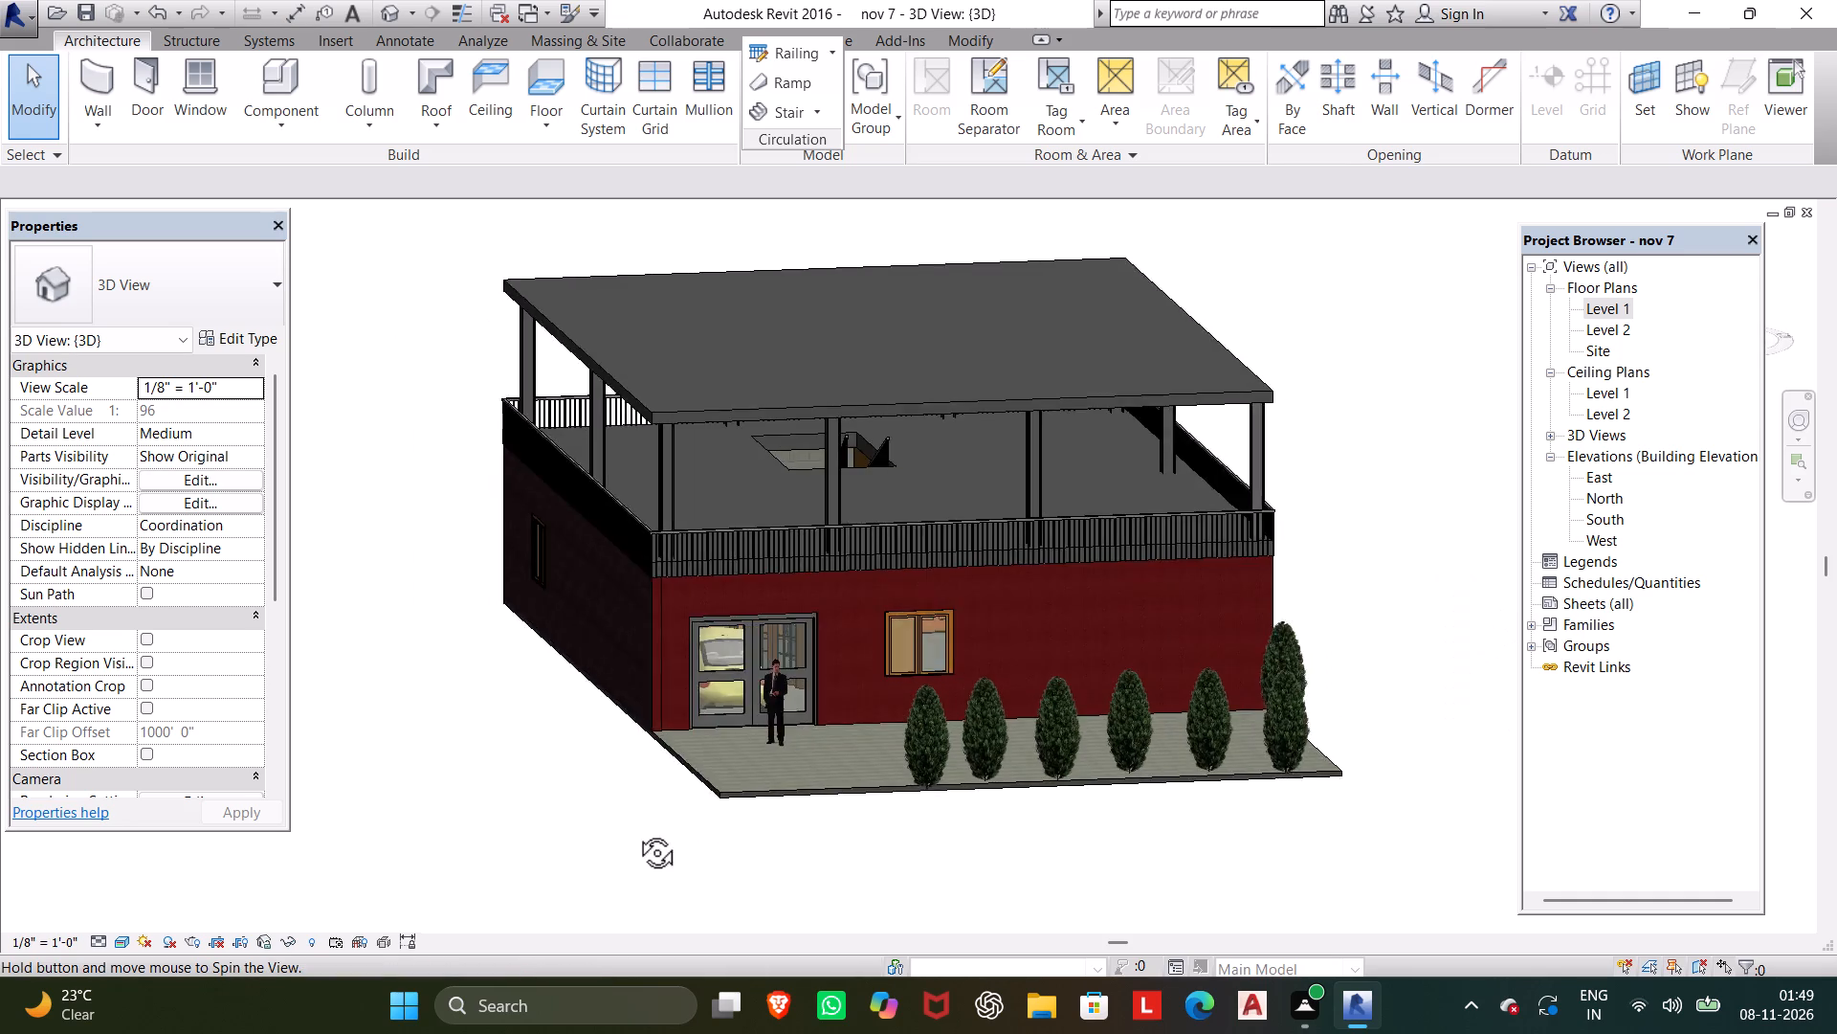
{"action": "middle_click_drag", "start_coordinate": [635, 831], "coordinate": [437, 571]}
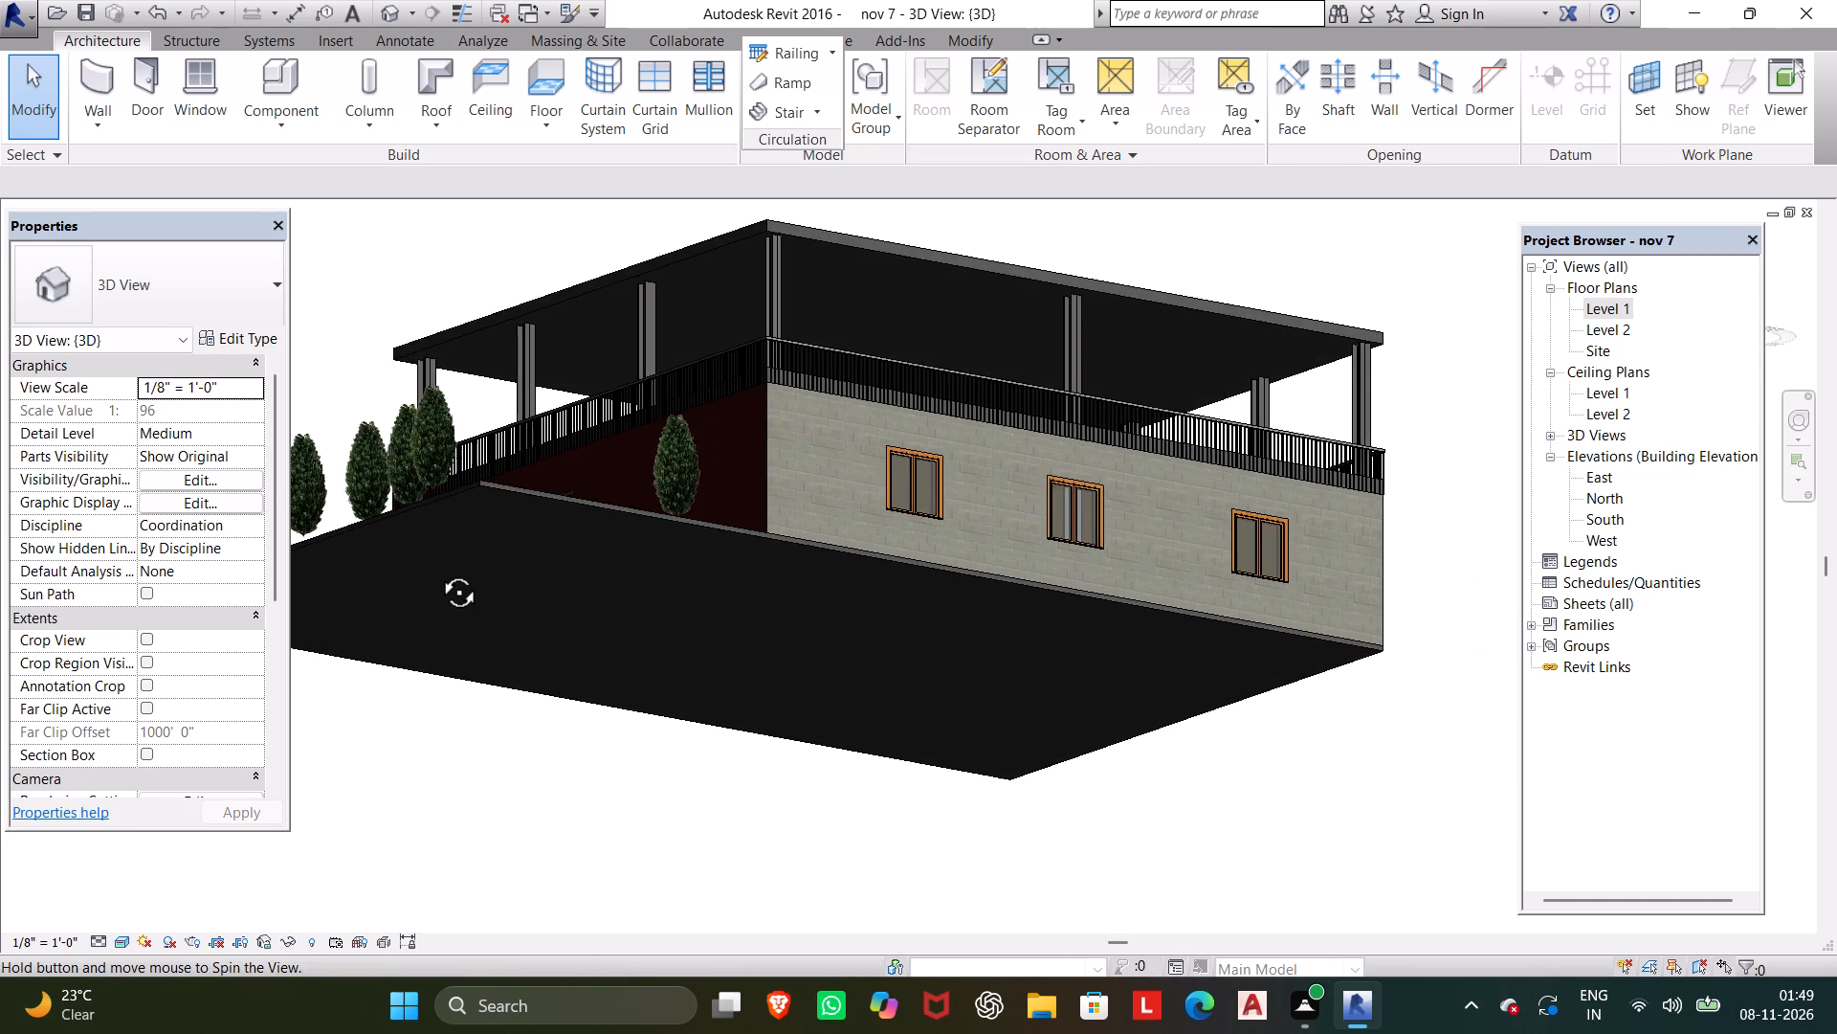
{"action": "middle_click_drag", "start_coordinate": [437, 571], "coordinate": [507, 855]}
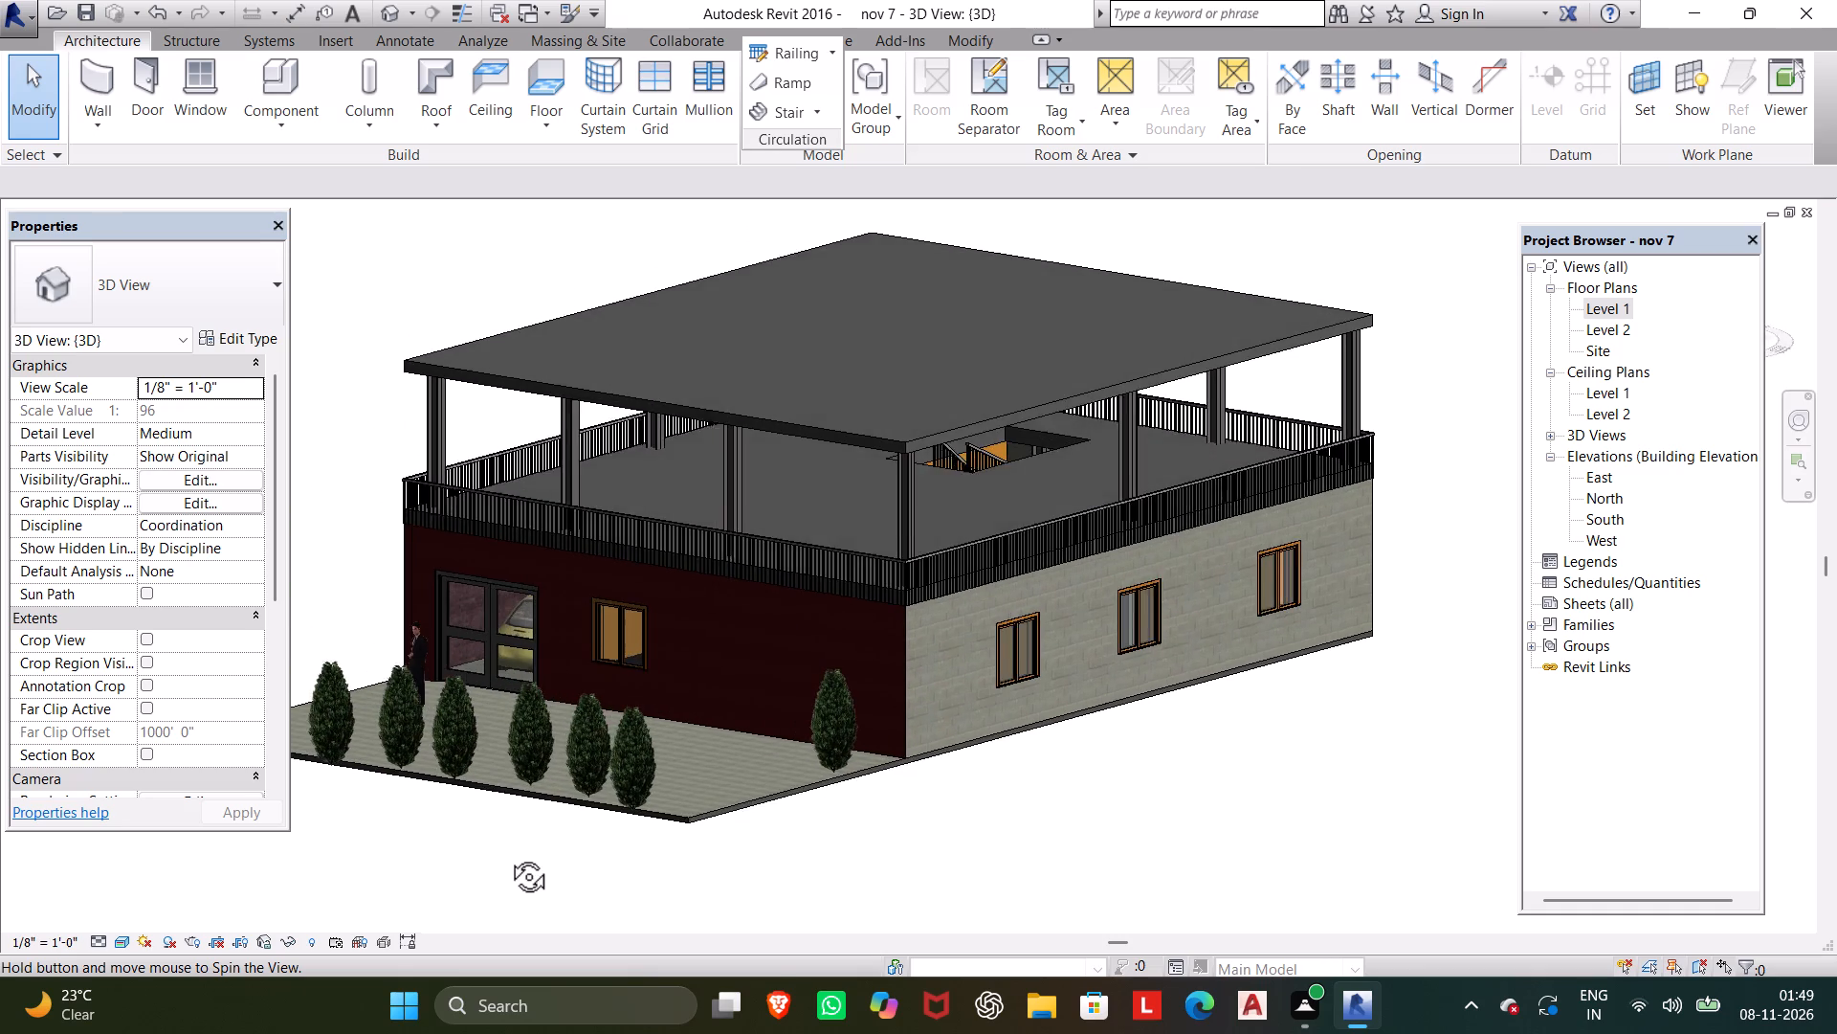
{"action": "middle_click_drag", "start_coordinate": [507, 855], "coordinate": [675, 830]}
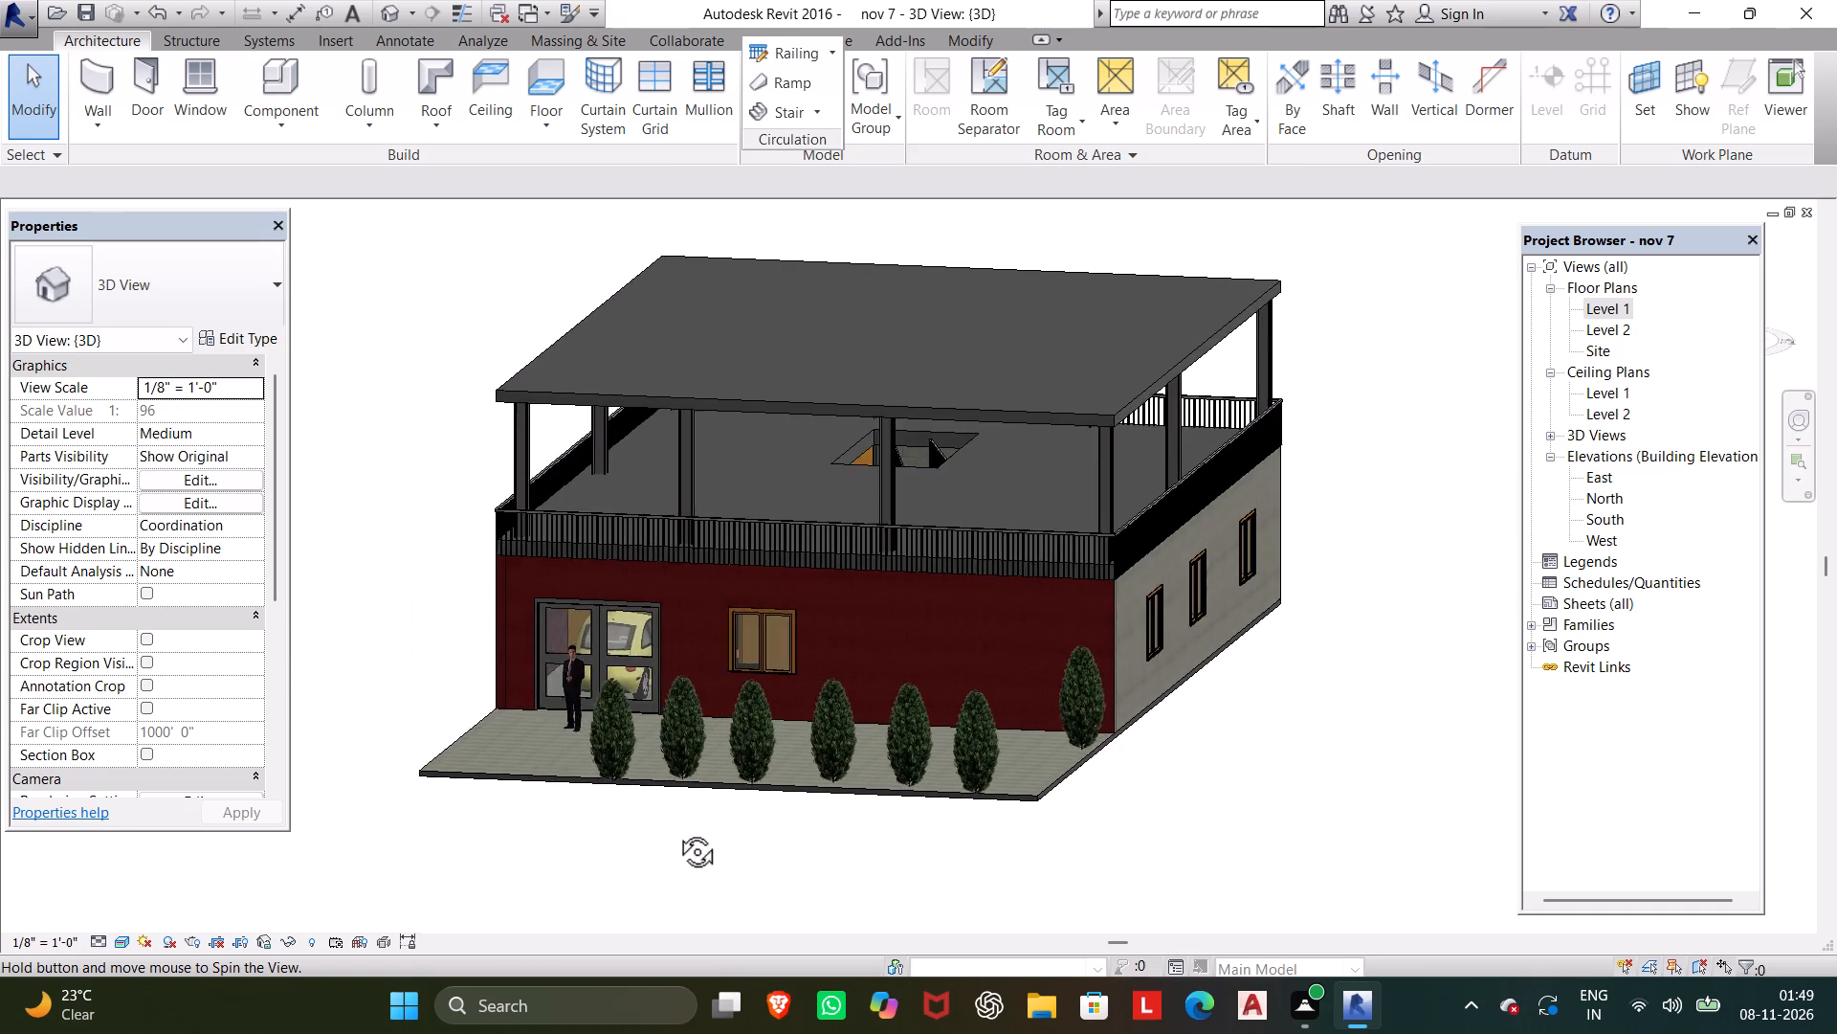
{"action": "middle_click_drag", "start_coordinate": [675, 830], "coordinate": [749, 795]}
{"action": "scroll", "coordinate": [749, 795], "scroll_direction": "down", "scroll_amount": 1, "text": "shift"}
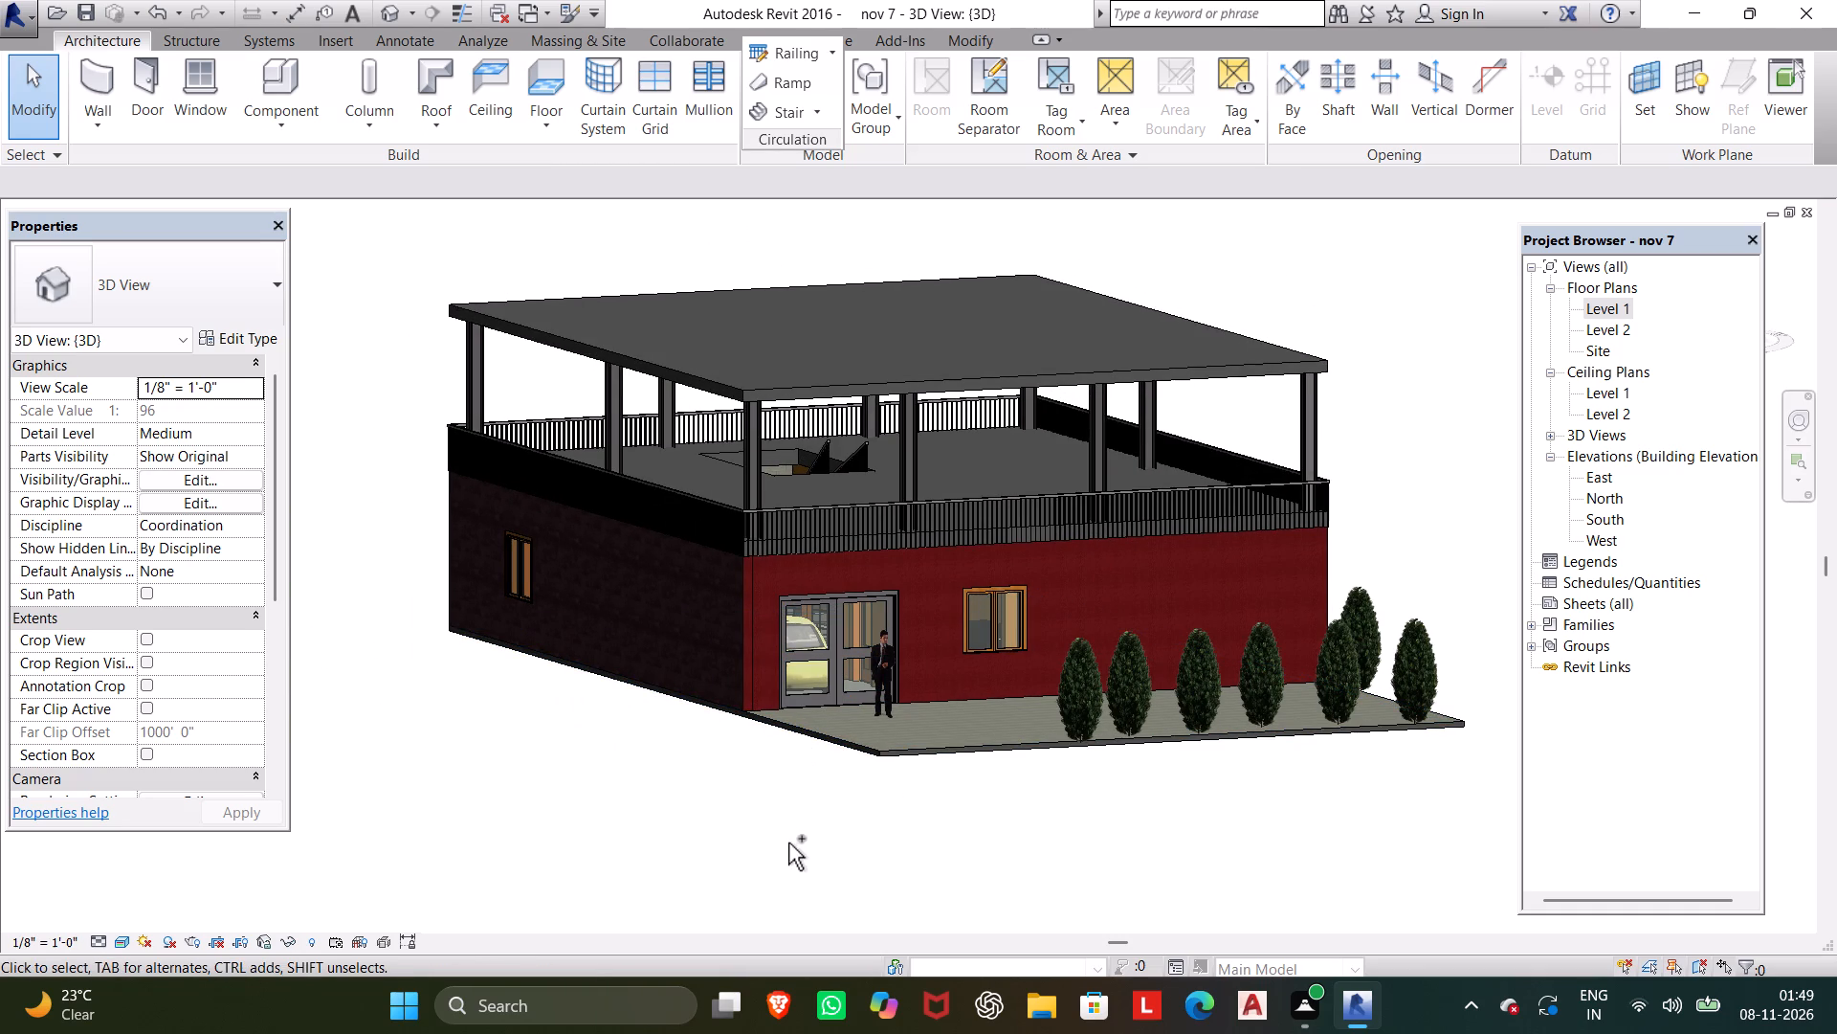
{"action": "key", "text": "ctrl+s"}
Nudge the standing man figure outward from the entrance door across the paving, to about 10'-8" on its temporary dimension.
{"action": "scroll", "coordinate": [929, 608], "scroll_direction": "up", "scroll_amount": 6}
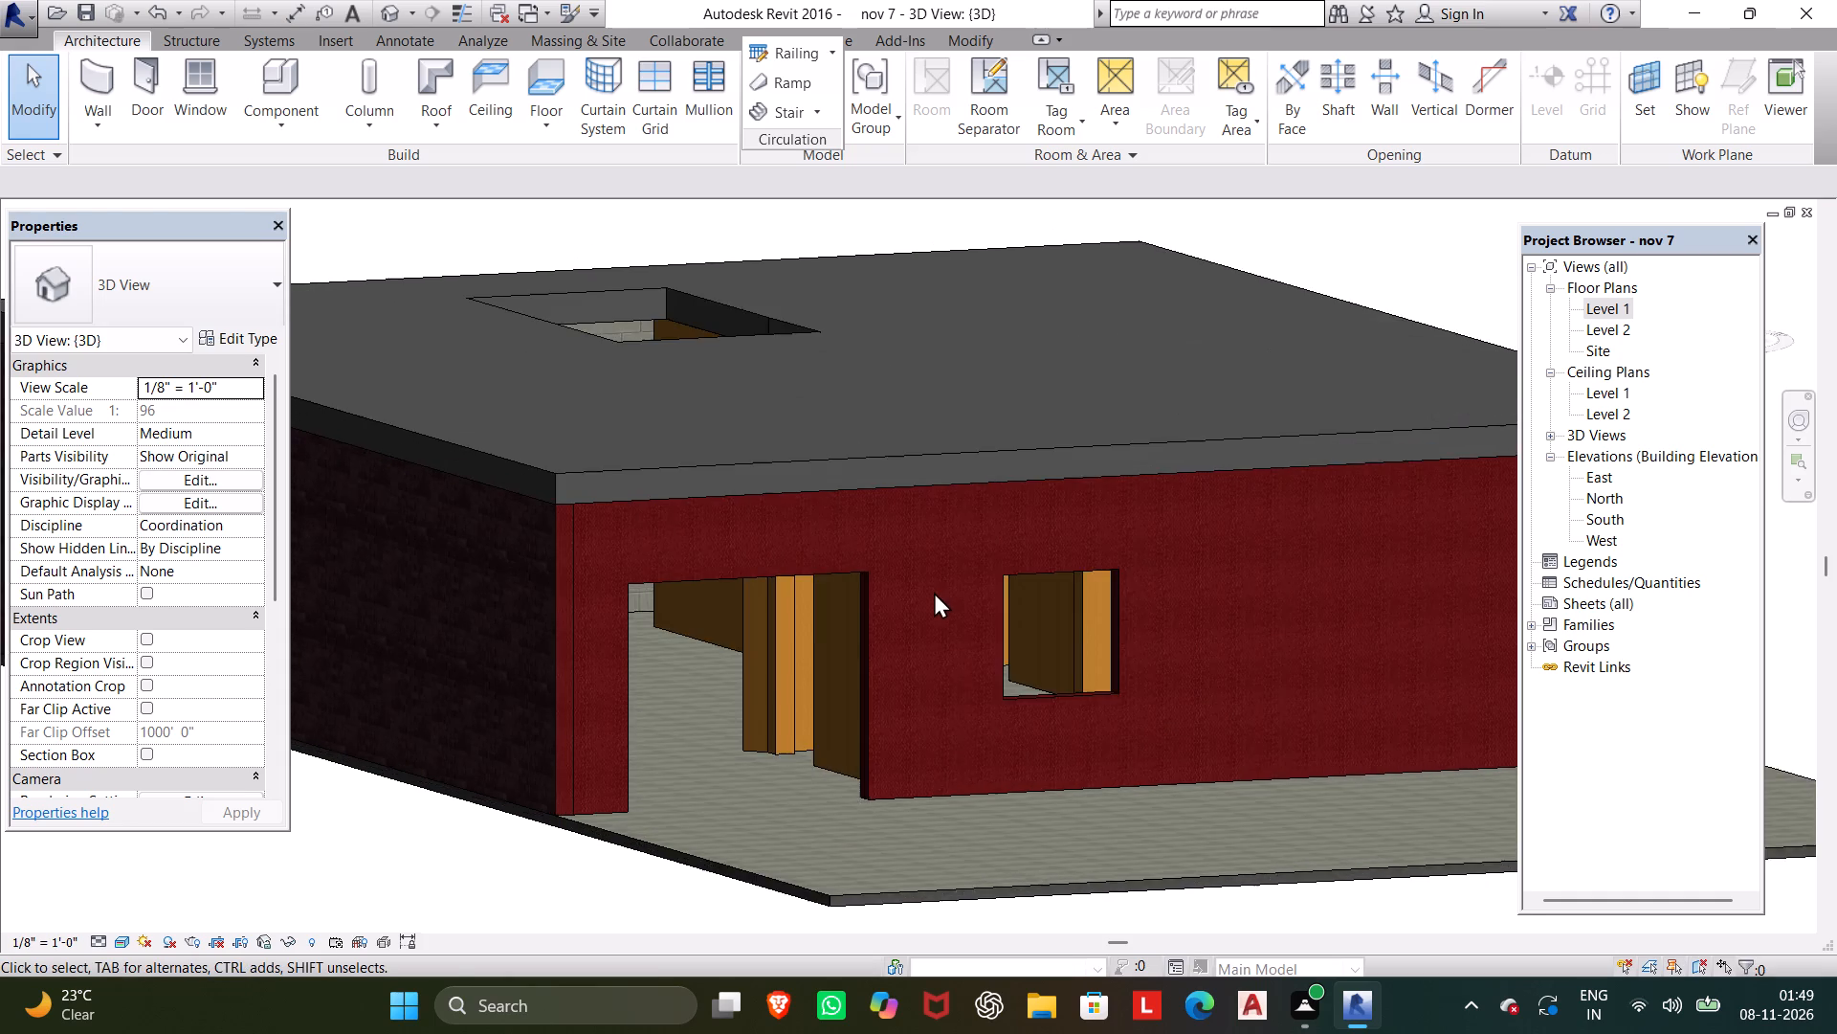
{"action": "scroll", "coordinate": [632, 703], "scroll_direction": "up", "scroll_amount": 5}
{"action": "scroll", "coordinate": [742, 621], "scroll_direction": "up", "scroll_amount": 5}
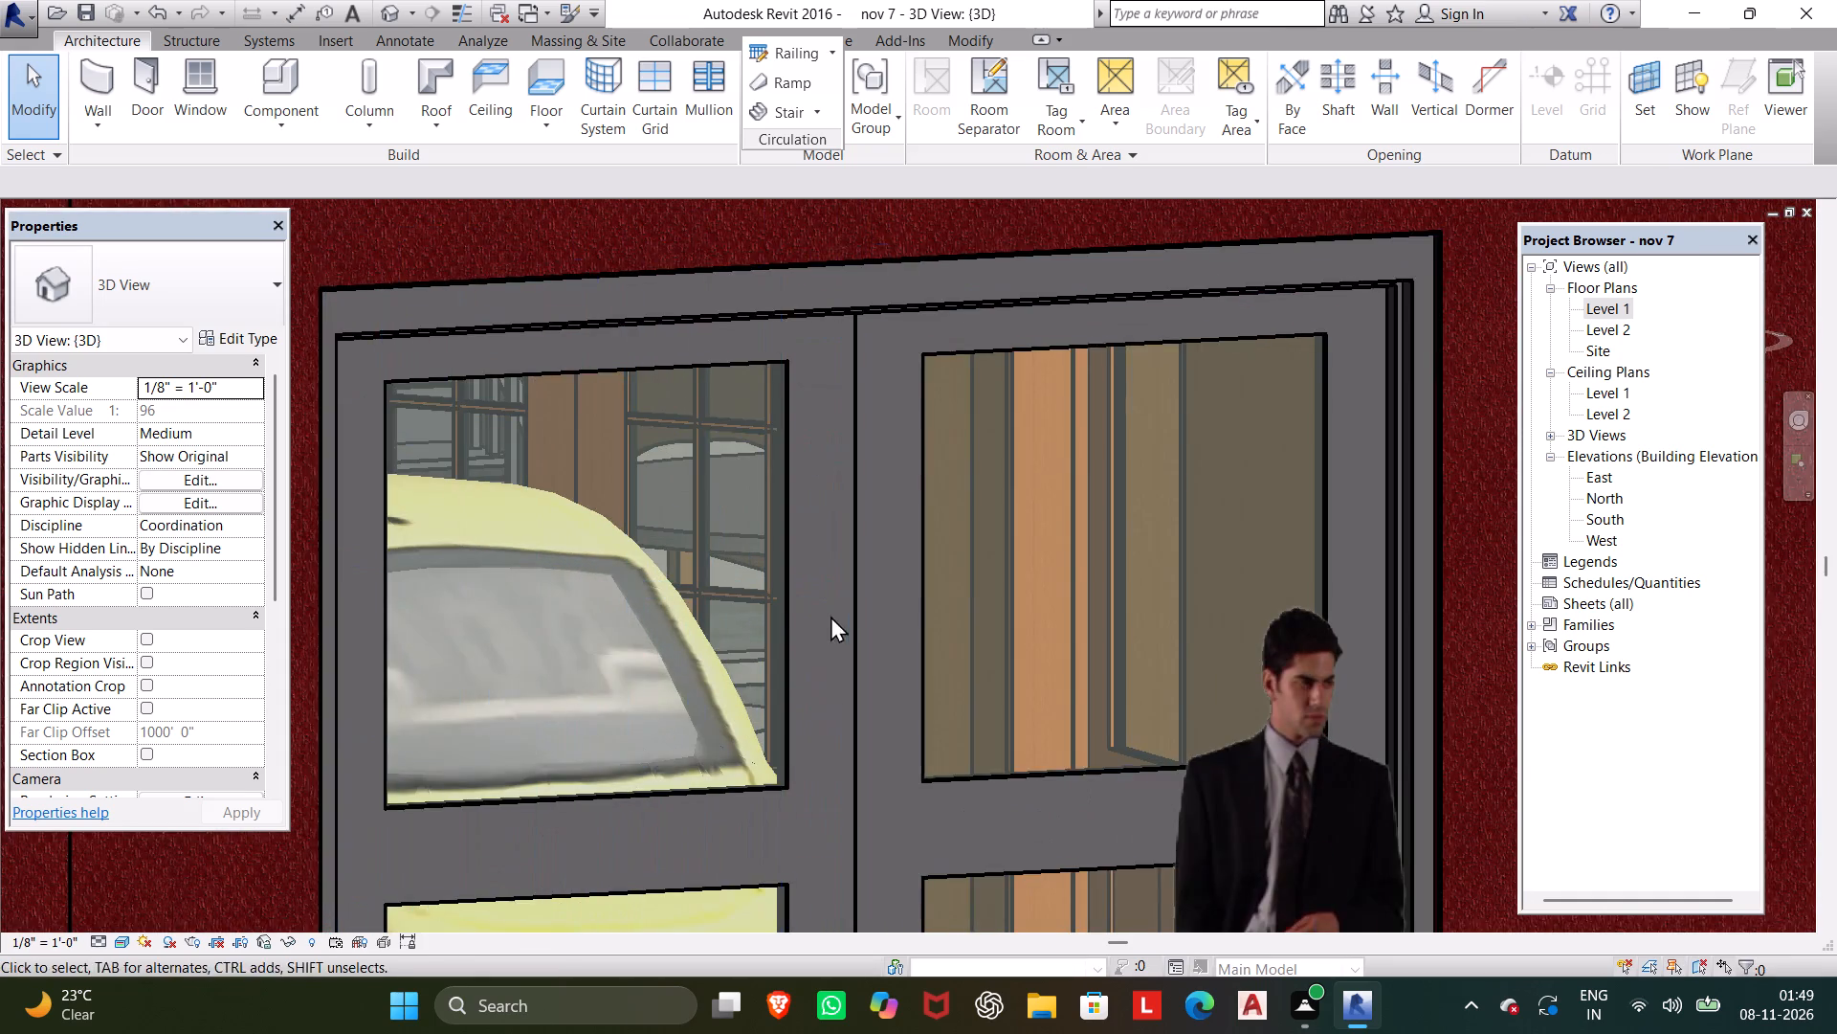
{"action": "scroll", "coordinate": [856, 593], "scroll_direction": "up", "scroll_amount": 6}
{"action": "scroll", "coordinate": [800, 568], "scroll_direction": "down", "scroll_amount": 3}
{"action": "middle_click_drag", "start_coordinate": [793, 566], "coordinate": [693, 624]}
{"action": "scroll", "coordinate": [692, 610], "scroll_direction": "down", "scroll_amount": 2}
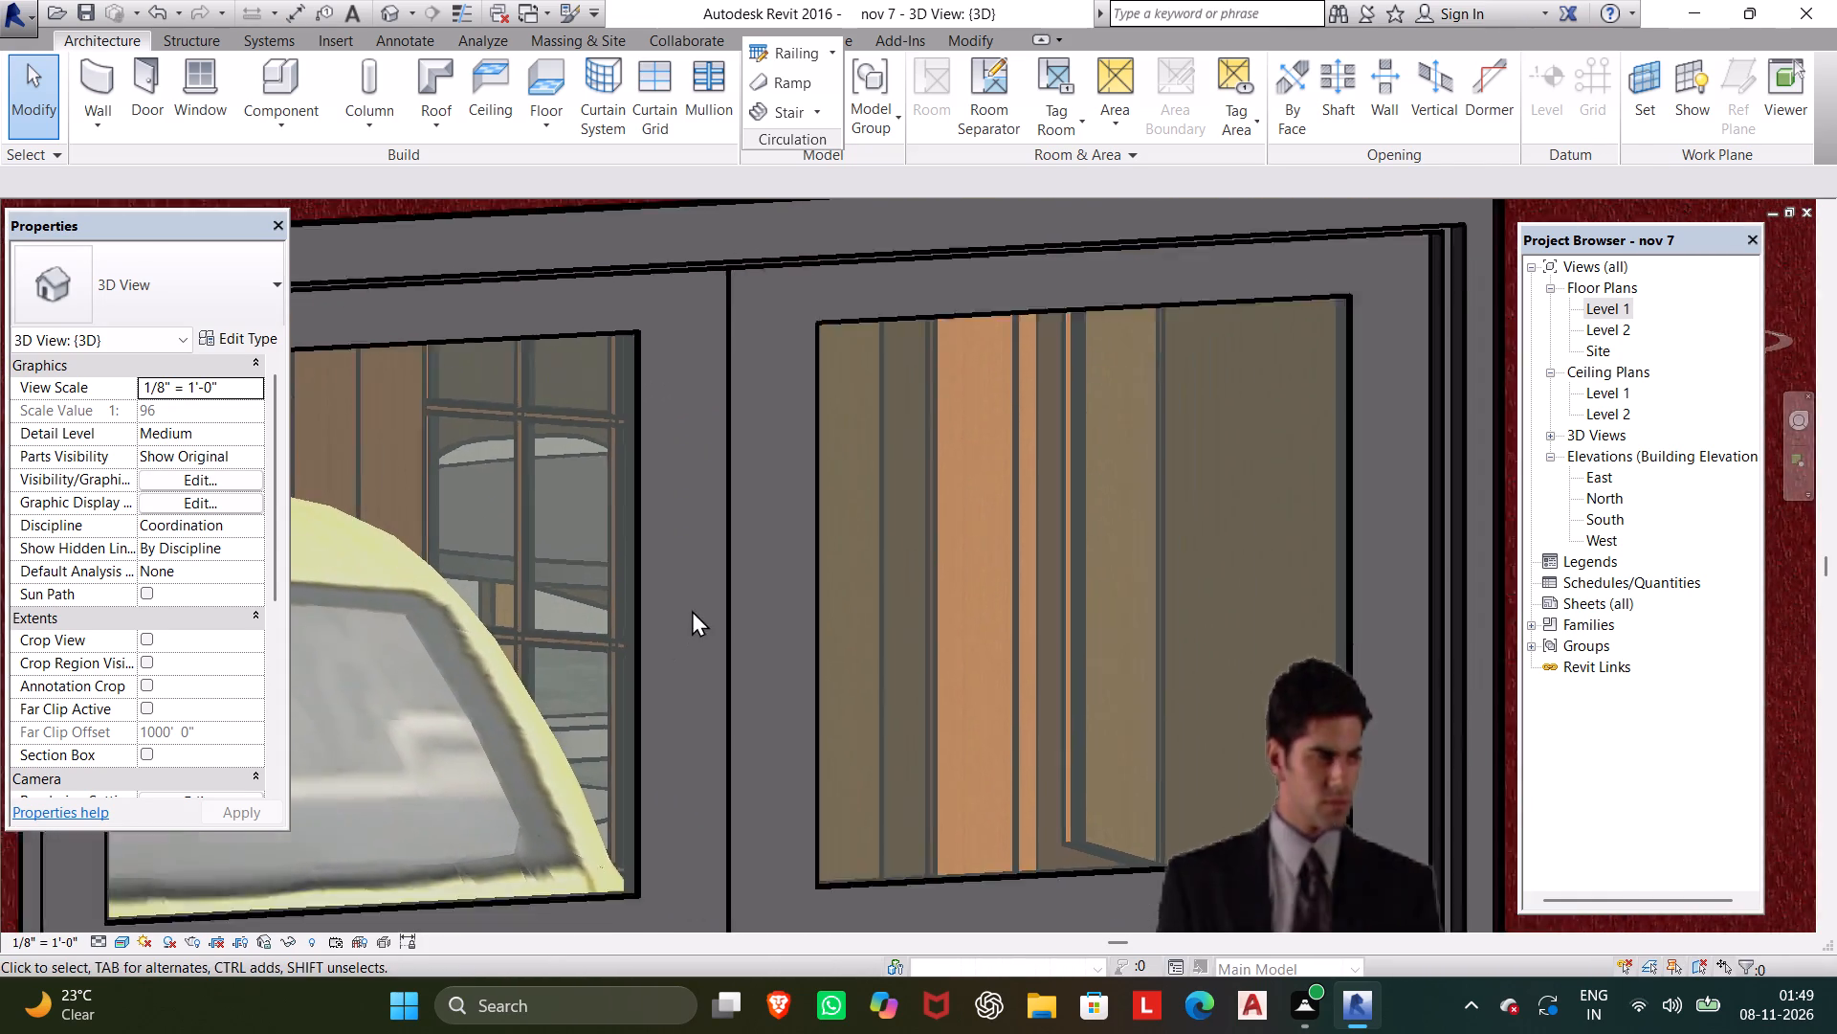
{"action": "scroll", "coordinate": [692, 610], "scroll_direction": "down", "scroll_amount": 10}
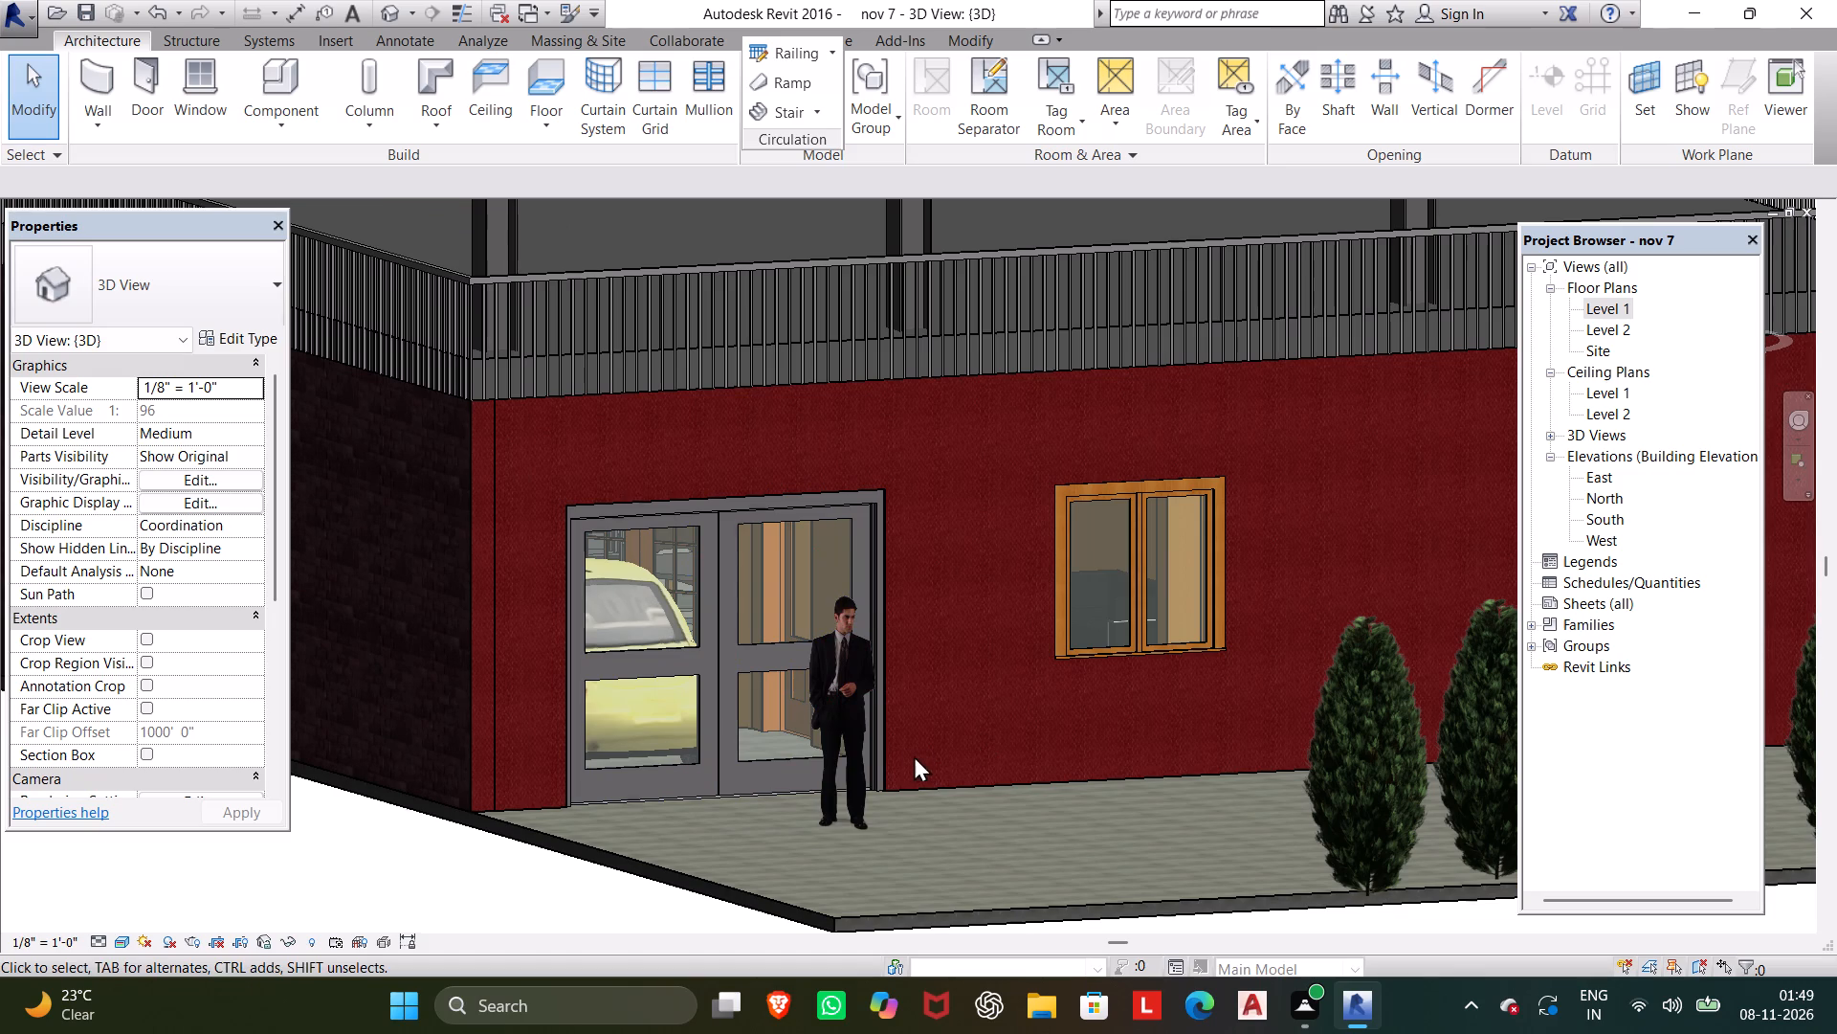
{"action": "left_click", "coordinate": [861, 747]}
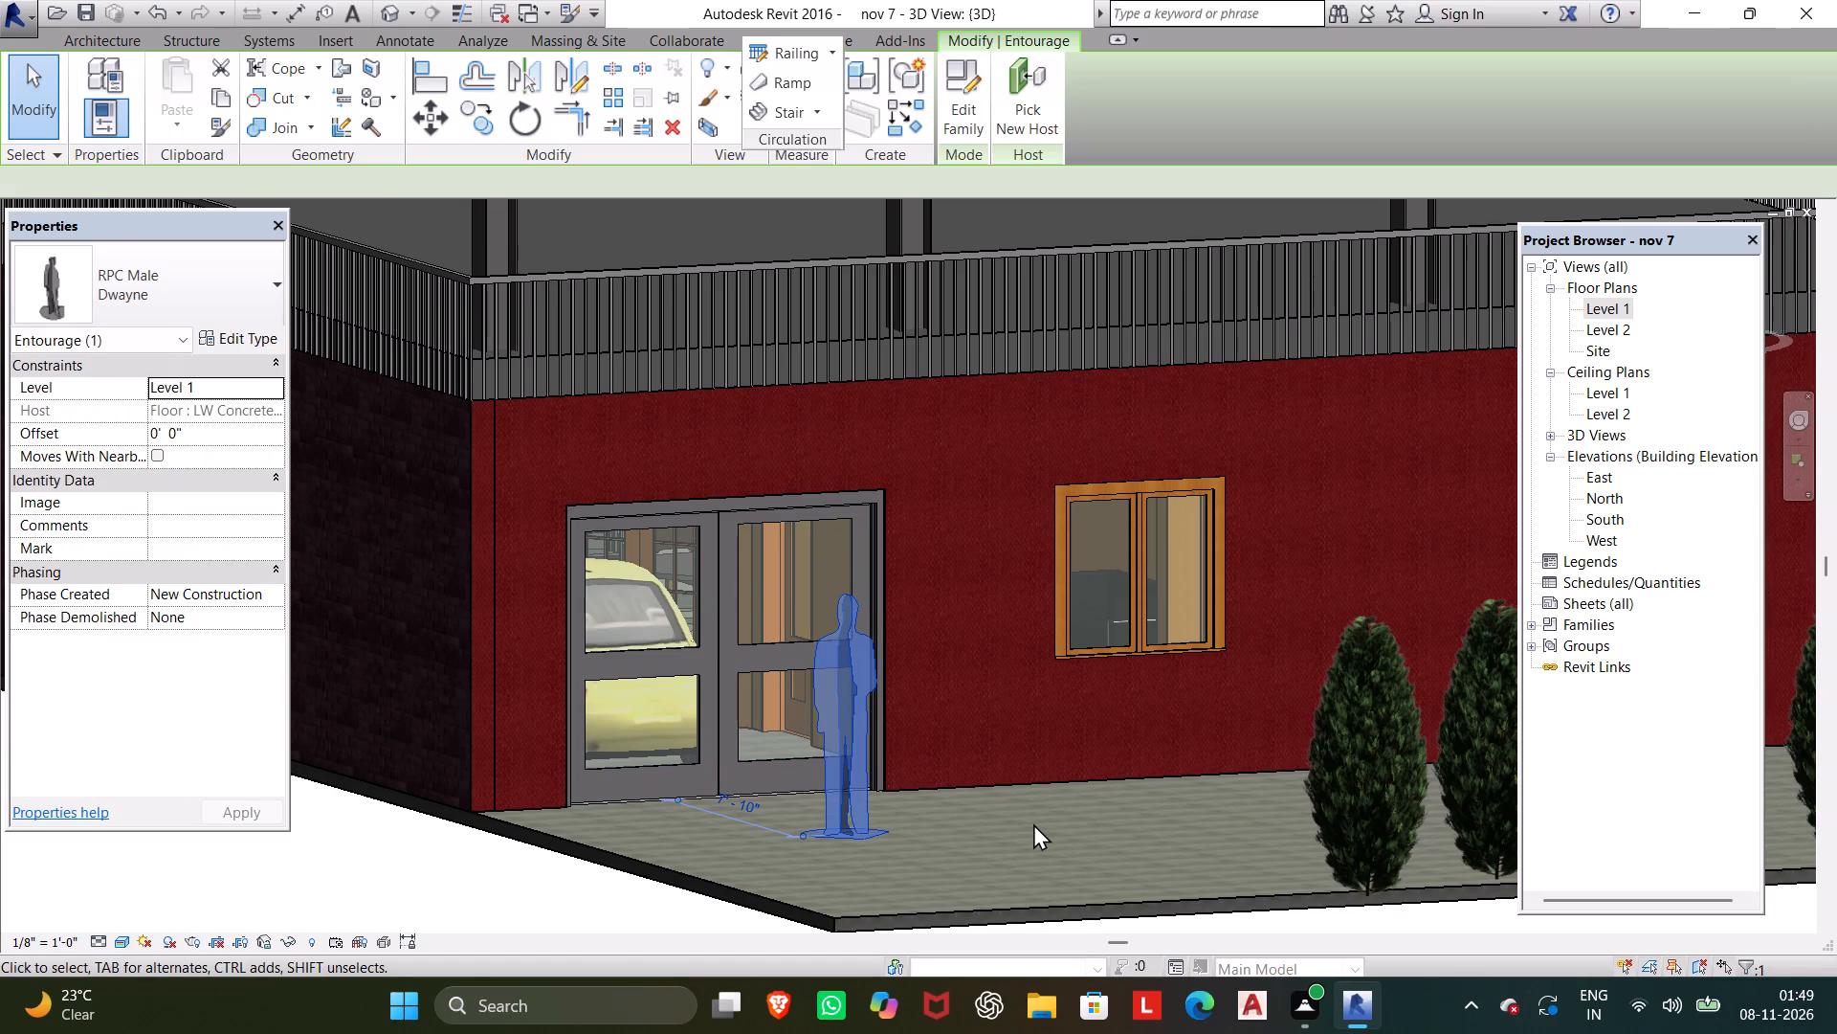
{"action": "key", "text": "Down"}
{"action": "key", "text": "Down"}
{"action": "key", "text": "Down"}
{"action": "key", "text": "Down"}
{"action": "key", "text": "Down"}
{"action": "key", "text": "Down"}
{"action": "key", "text": "Down"}
{"action": "key", "text": "Down"}
{"action": "key", "text": "Down"}
{"action": "key", "text": "Down"}
{"action": "key", "text": "Down"}
{"action": "key", "text": "Down"}
{"action": "key", "text": "Down"}
{"action": "key", "text": "Down"}
{"action": "key", "text": "Down"}
{"action": "key", "text": "Down"}
{"action": "key", "text": "Down"}
{"action": "key", "text": "Down"}
{"action": "key", "text": "Down"}
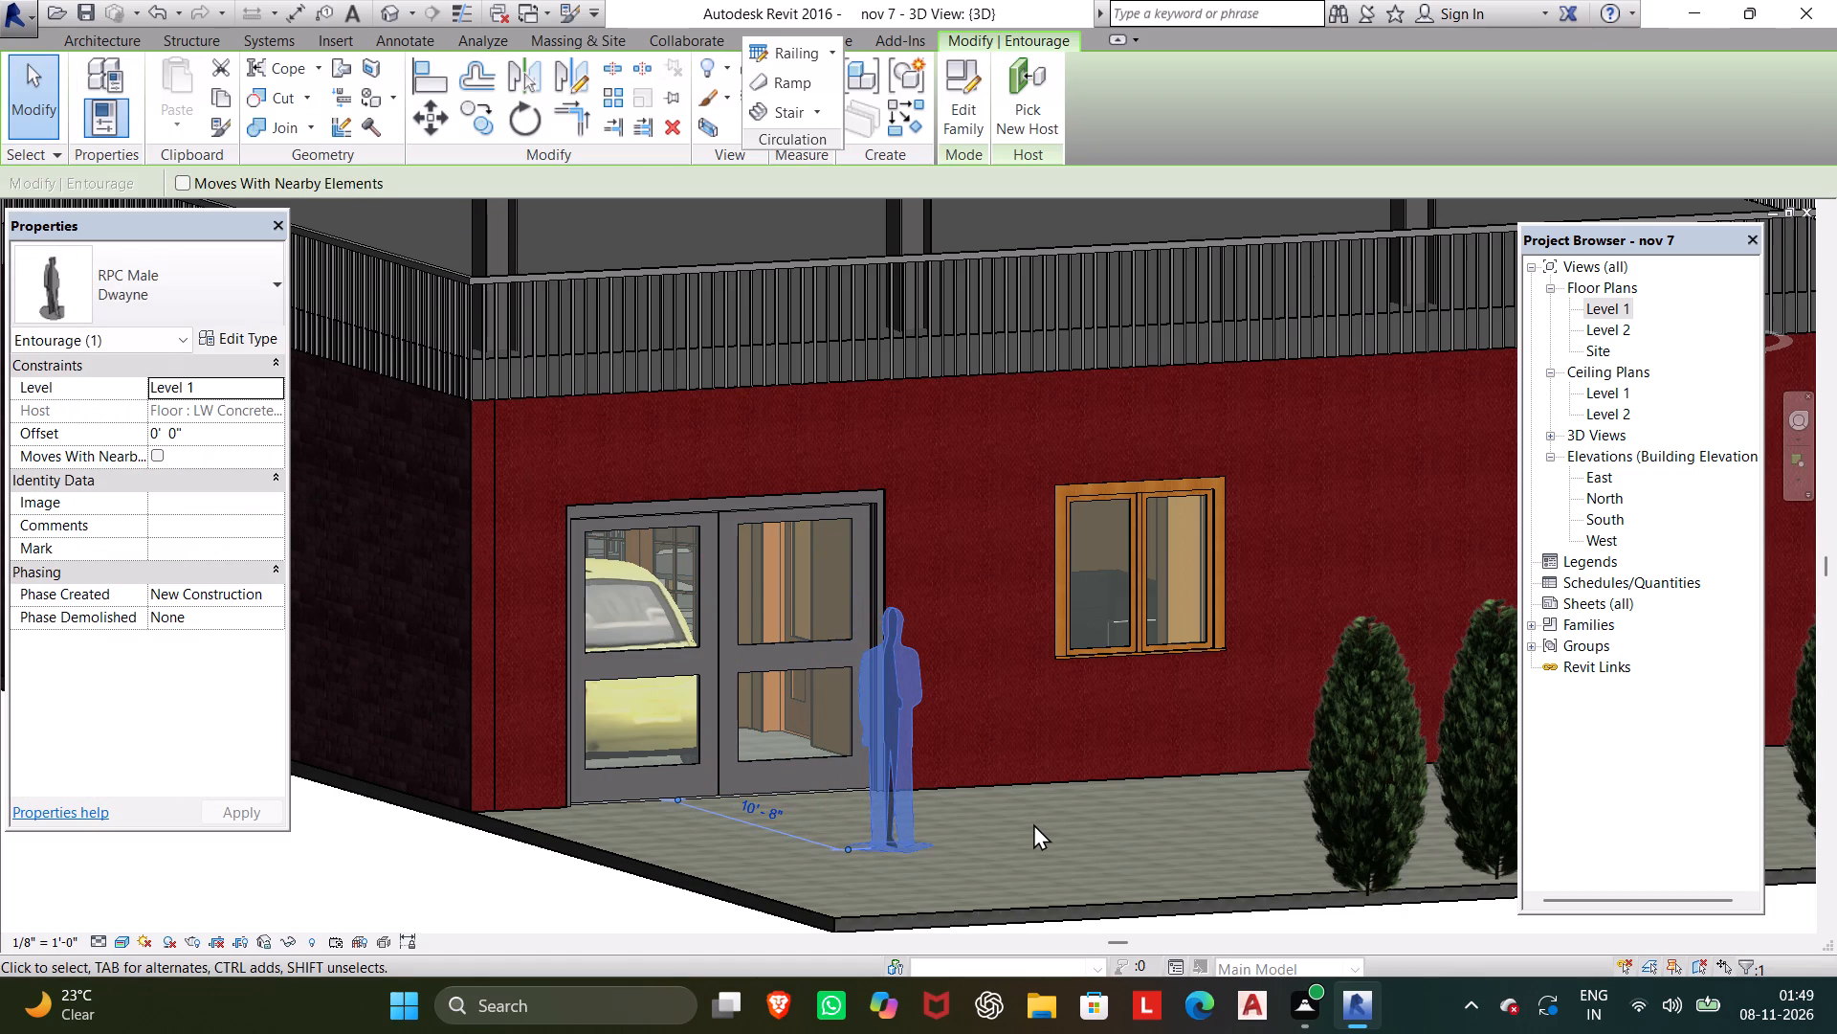
{"action": "key", "text": "Escape"}
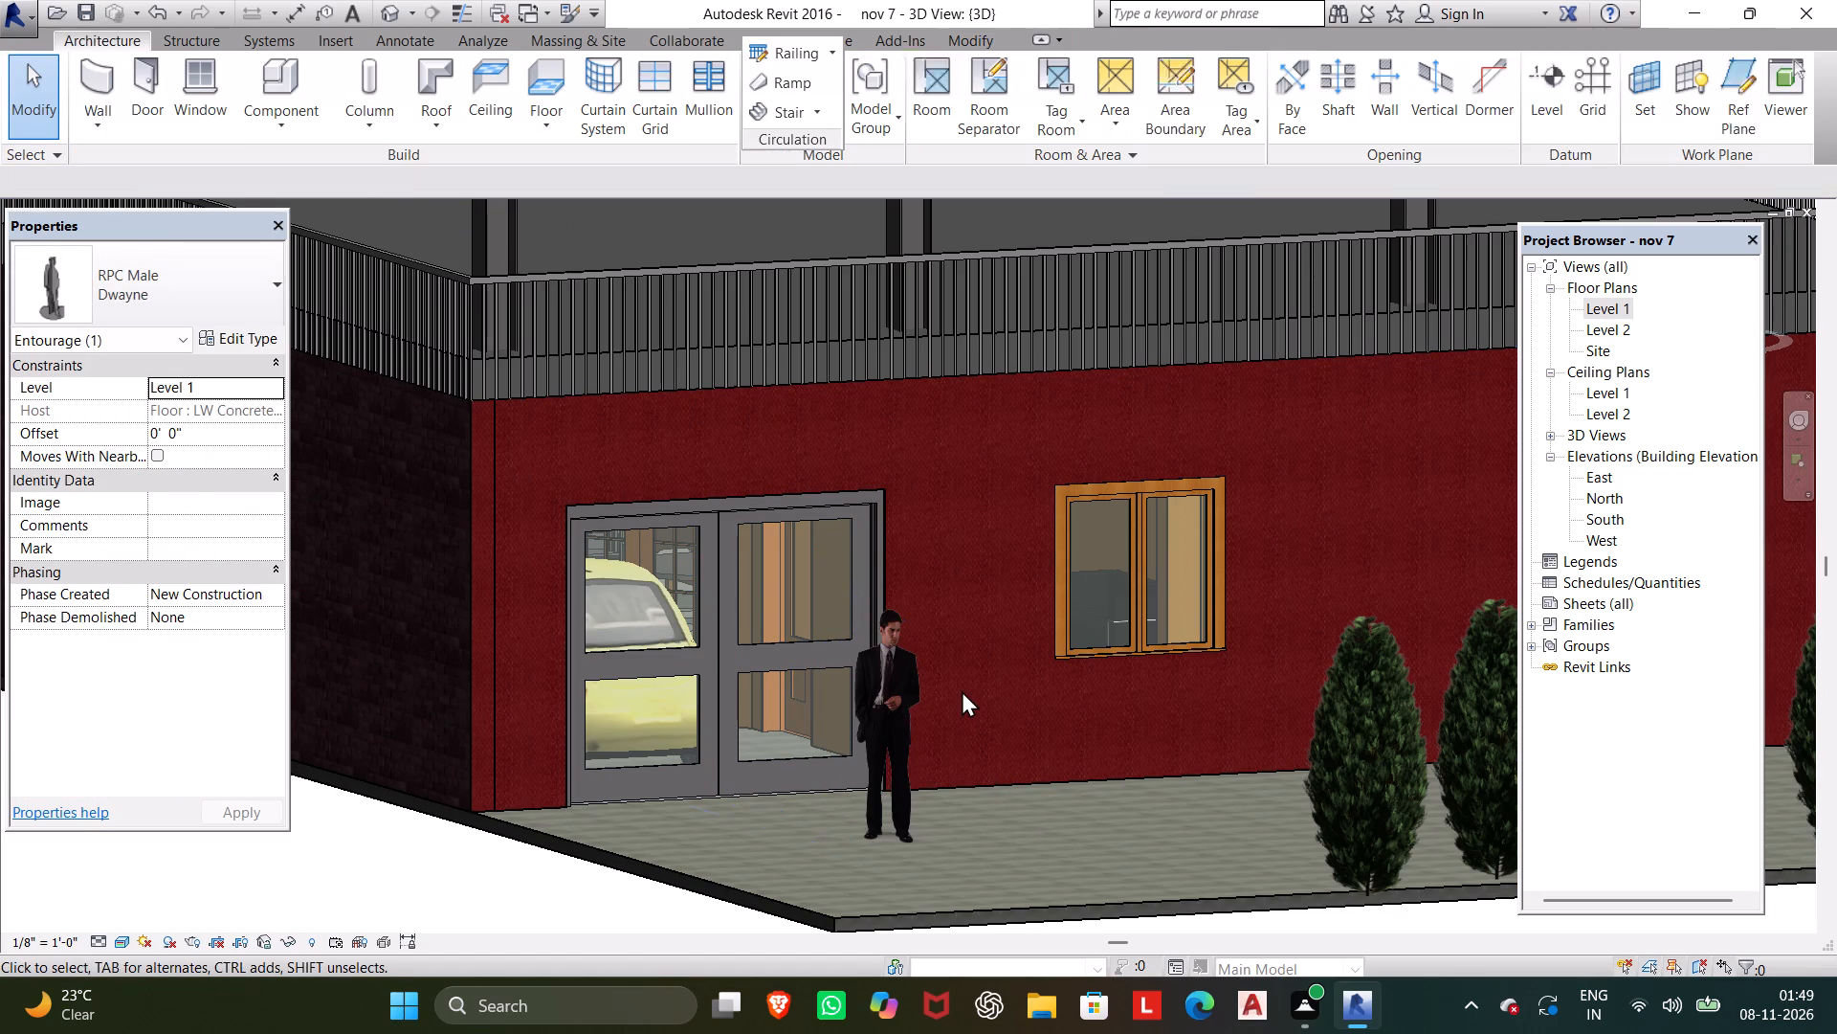
Open the Level 1 floor plan.
{"action": "scroll", "coordinate": [1049, 683], "scroll_direction": "down", "scroll_amount": 4}
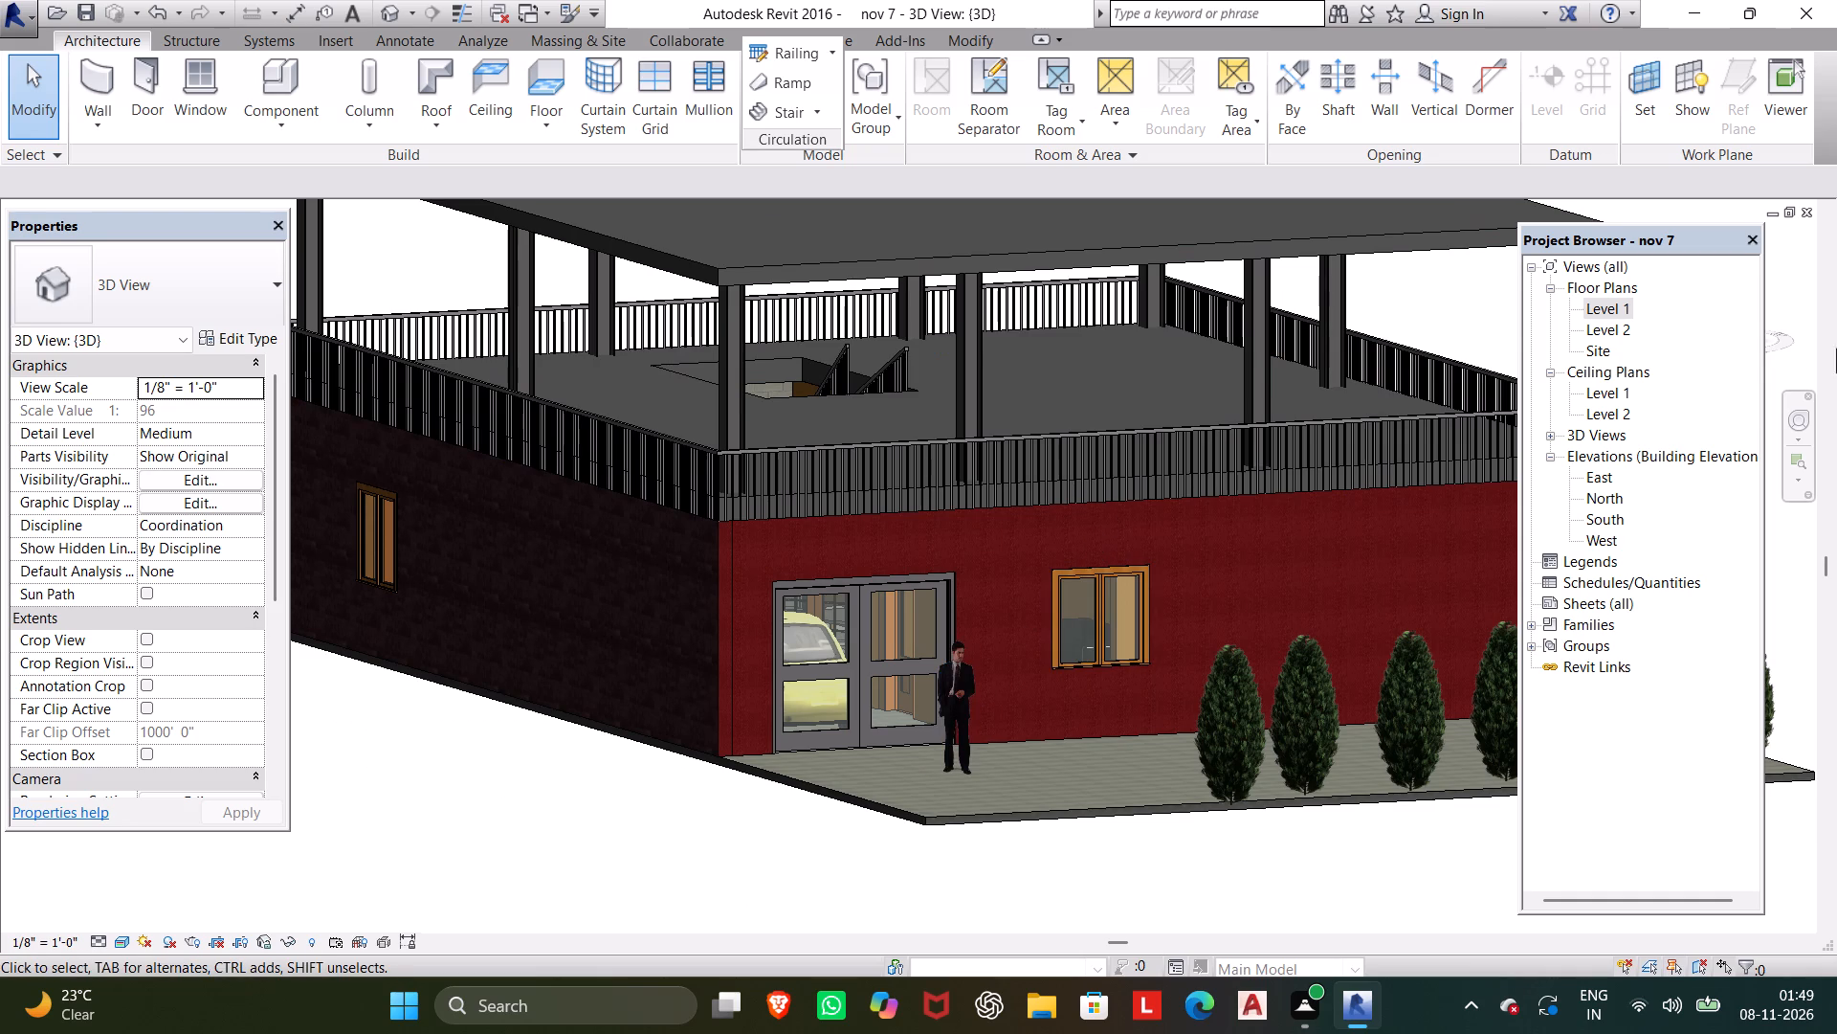
{"action": "double_click", "coordinate": [1602, 303]}
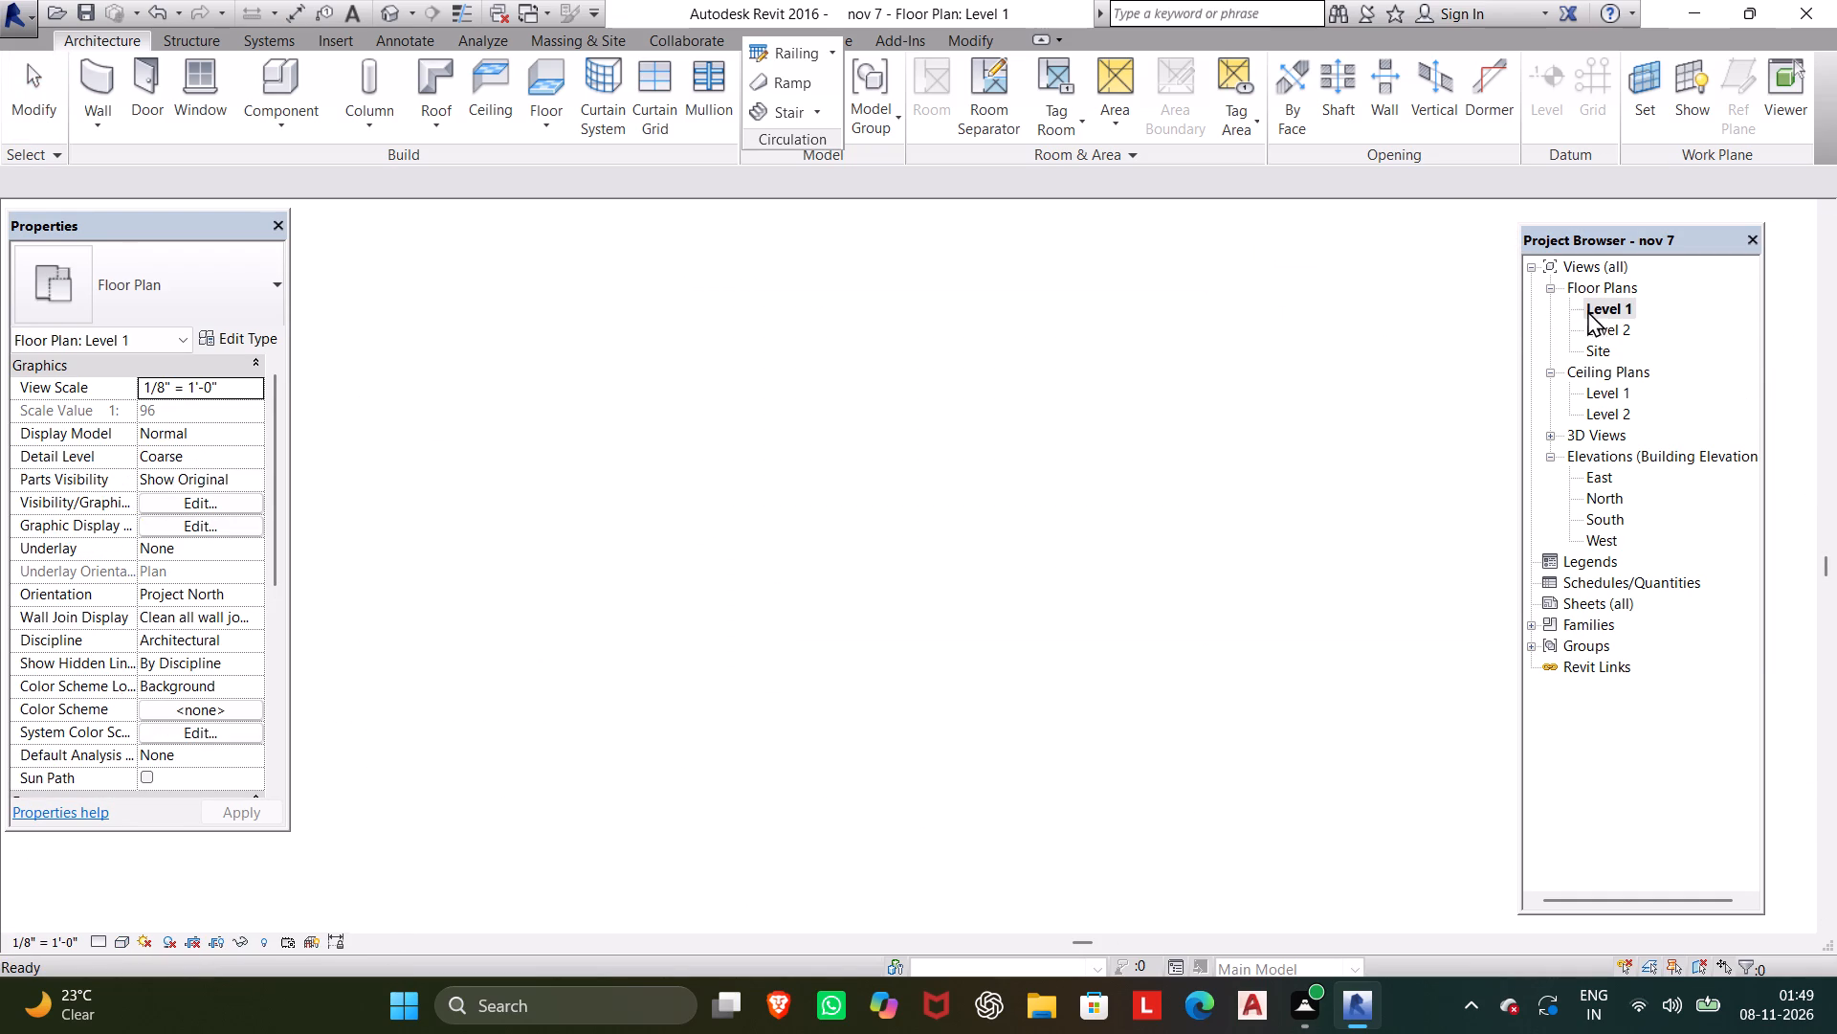
{"action": "scroll", "coordinate": [1181, 604], "scroll_direction": "down", "scroll_amount": 6}
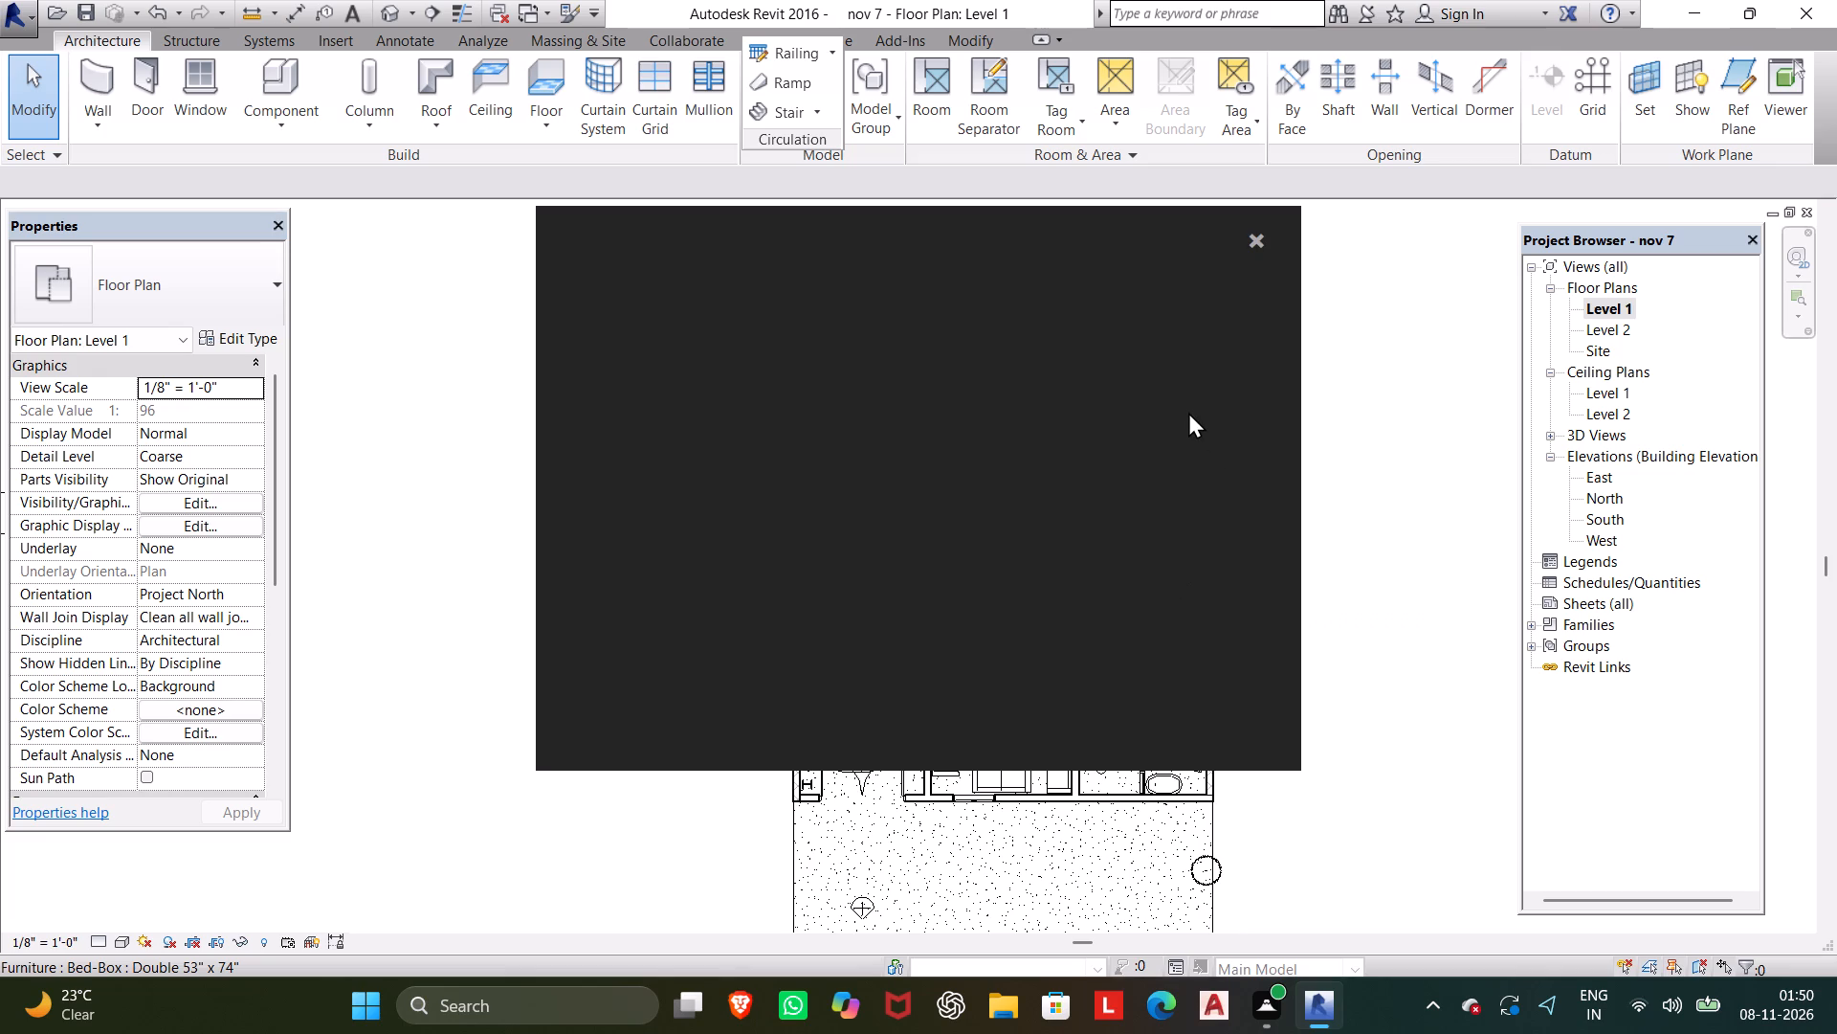
Nudge the garage-side Chinese Juniper in the front row inward onto the floor's front edge, about 23'-0" from the front wall.
{"action": "left_click", "coordinate": [1261, 245]}
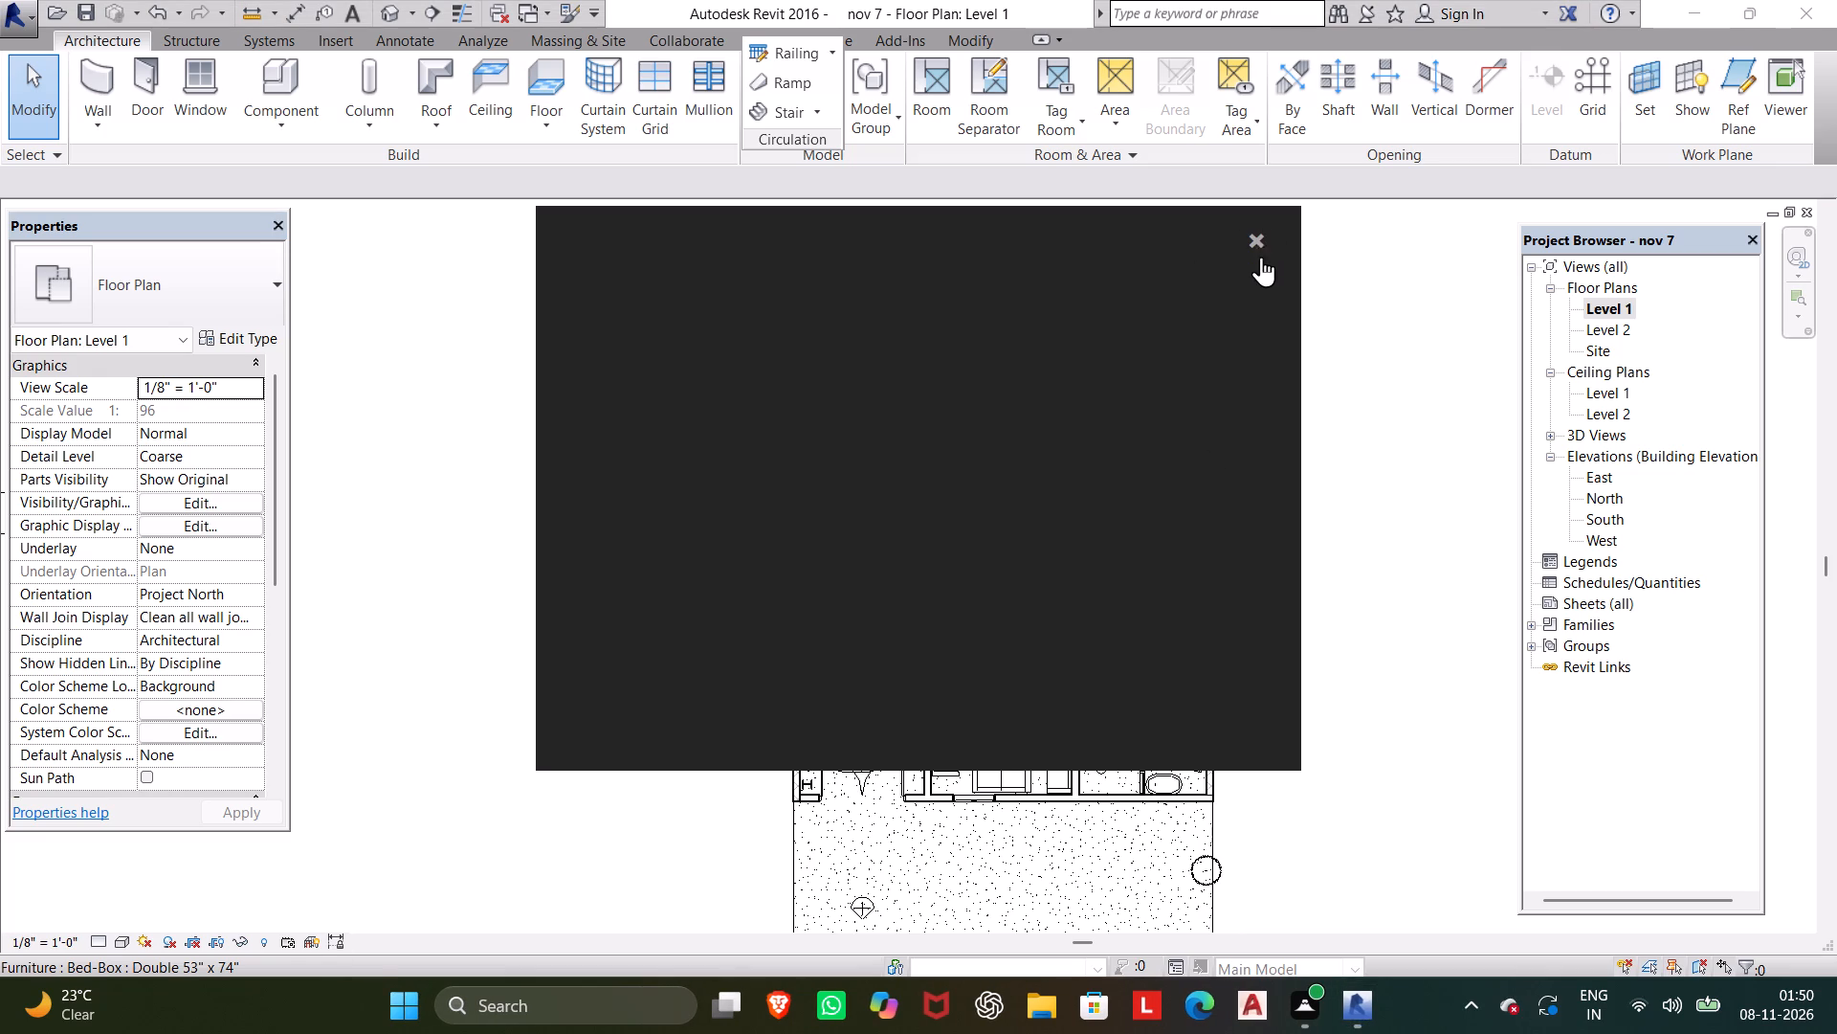
{"action": "scroll", "coordinate": [1276, 450], "scroll_direction": "down", "scroll_amount": 2}
{"action": "middle_click_drag", "start_coordinate": [1270, 431], "coordinate": [1228, 275]}
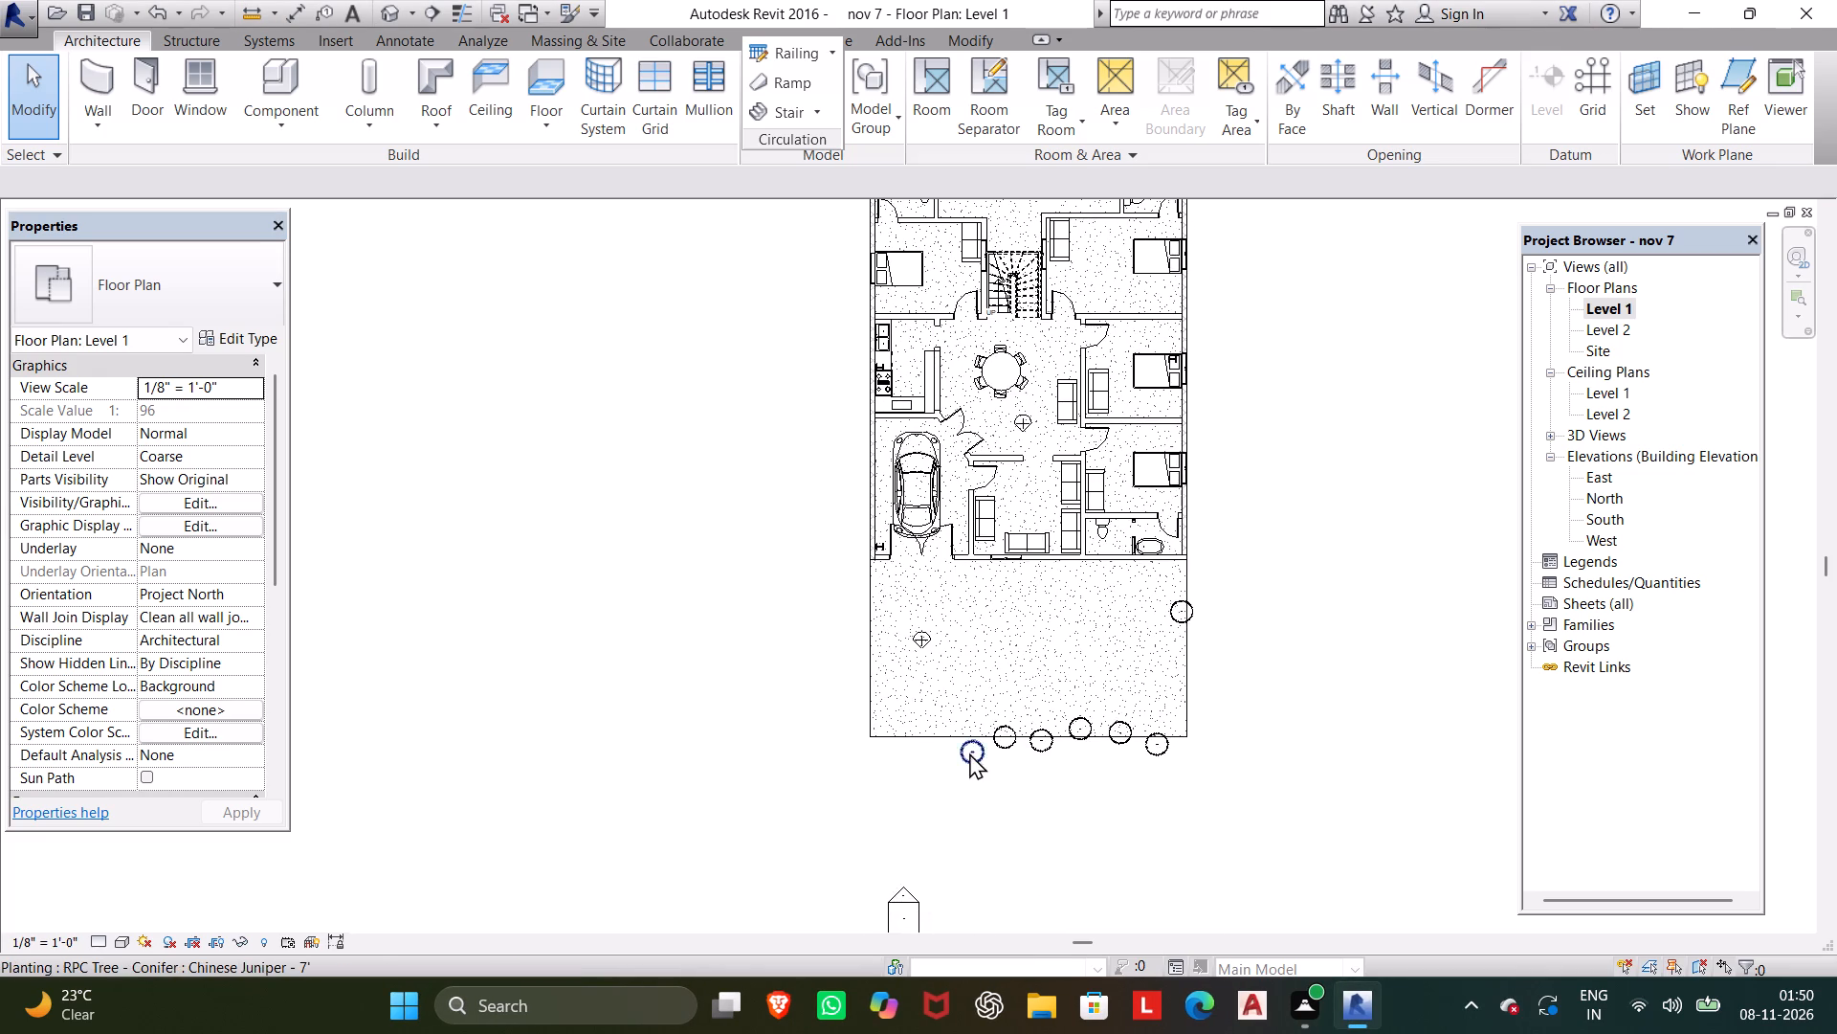
{"action": "scroll", "coordinate": [969, 755], "scroll_direction": "up", "scroll_amount": 6}
{"action": "left_click", "coordinate": [979, 745]}
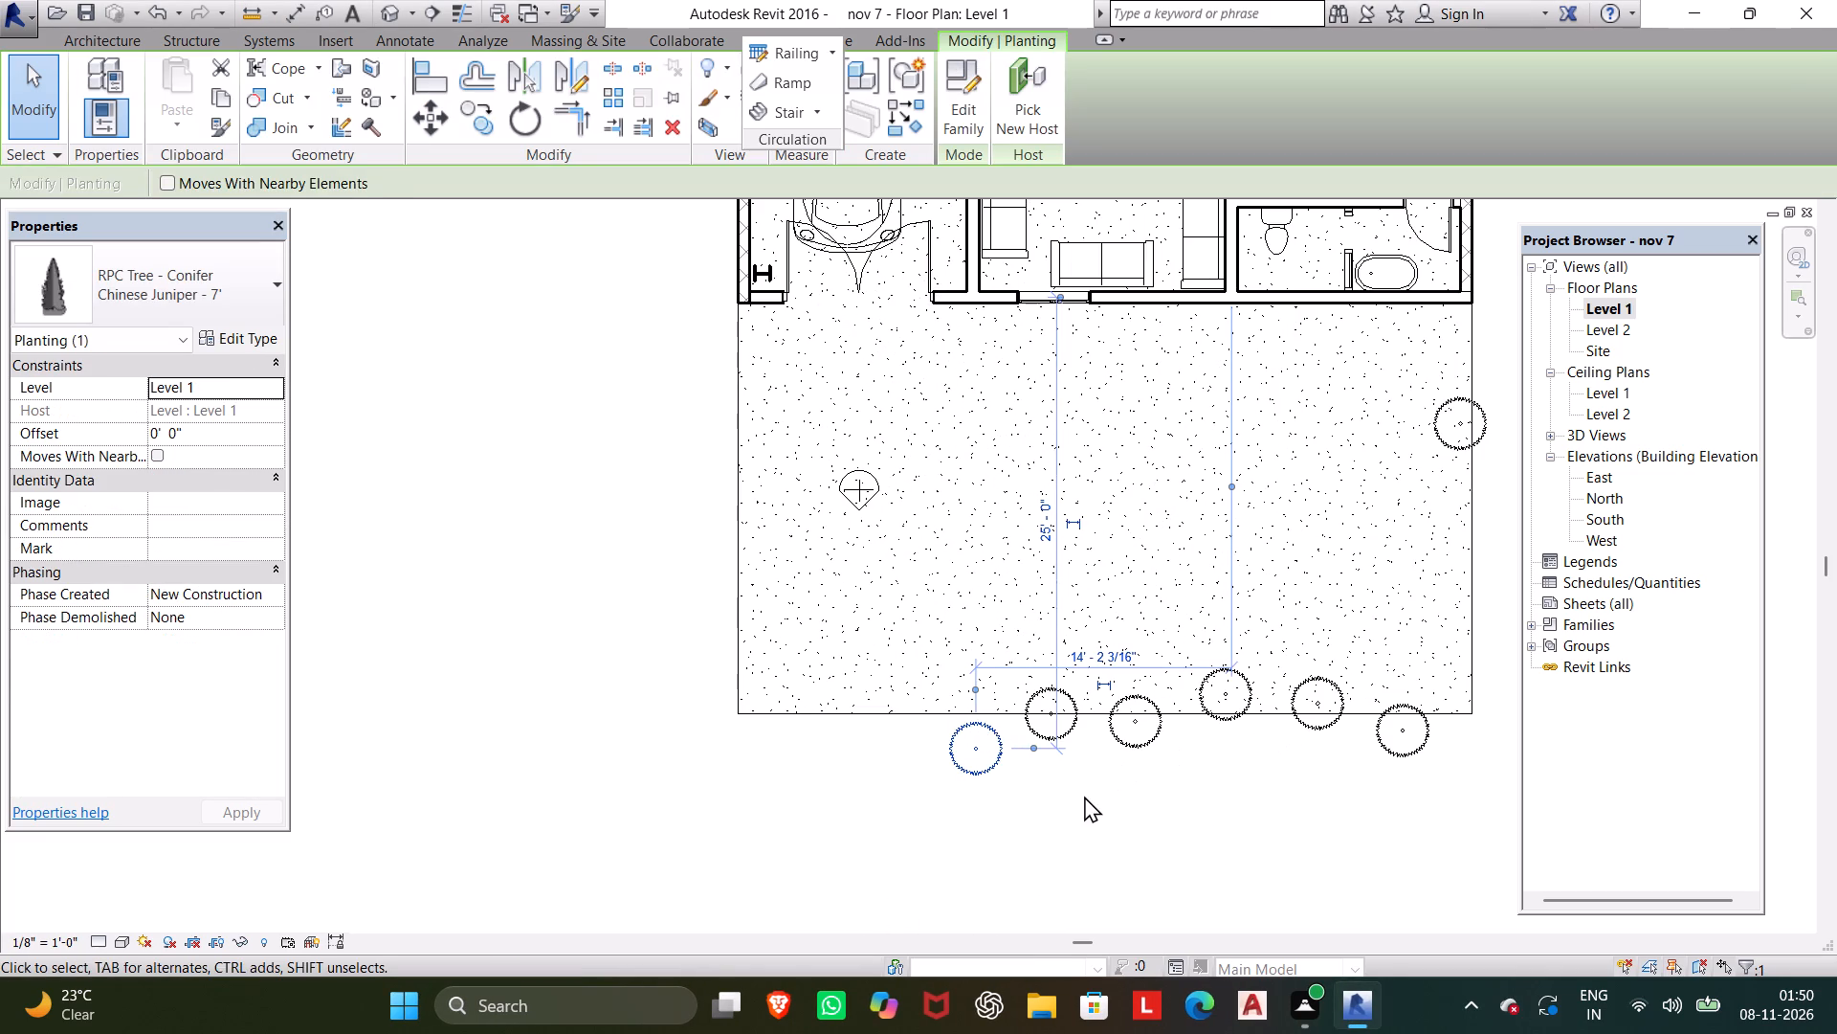
{"action": "left_click", "coordinate": [989, 760]}
{"action": "key", "text": "Up"}
{"action": "key", "text": "Up"}
{"action": "key", "text": "Up"}
{"action": "key", "text": "Up"}
{"action": "key", "text": "Up"}
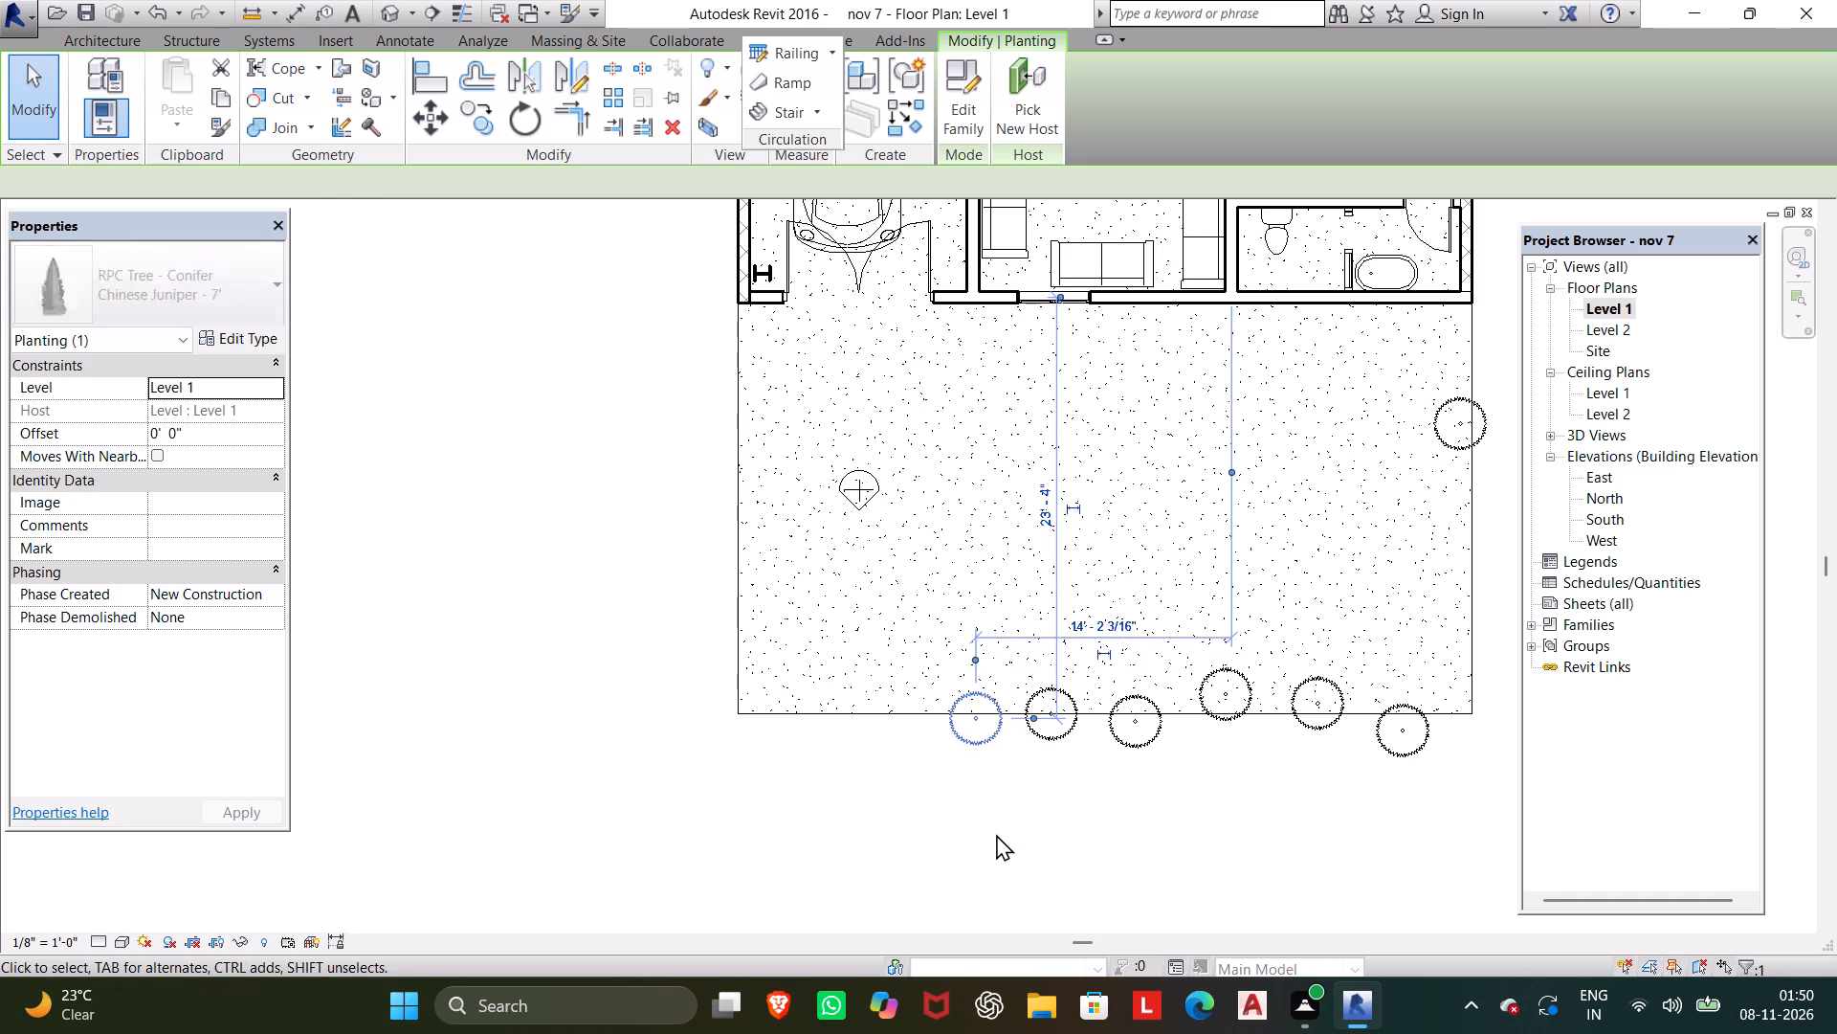
{"action": "key", "text": "Up"}
Nudge the third, fourth and fifth junipers from the garage side onto the floor's front edge, about 23' from the front wall.
{"action": "left_click", "coordinate": [1043, 755]}
{"action": "left_click", "coordinate": [1043, 737]}
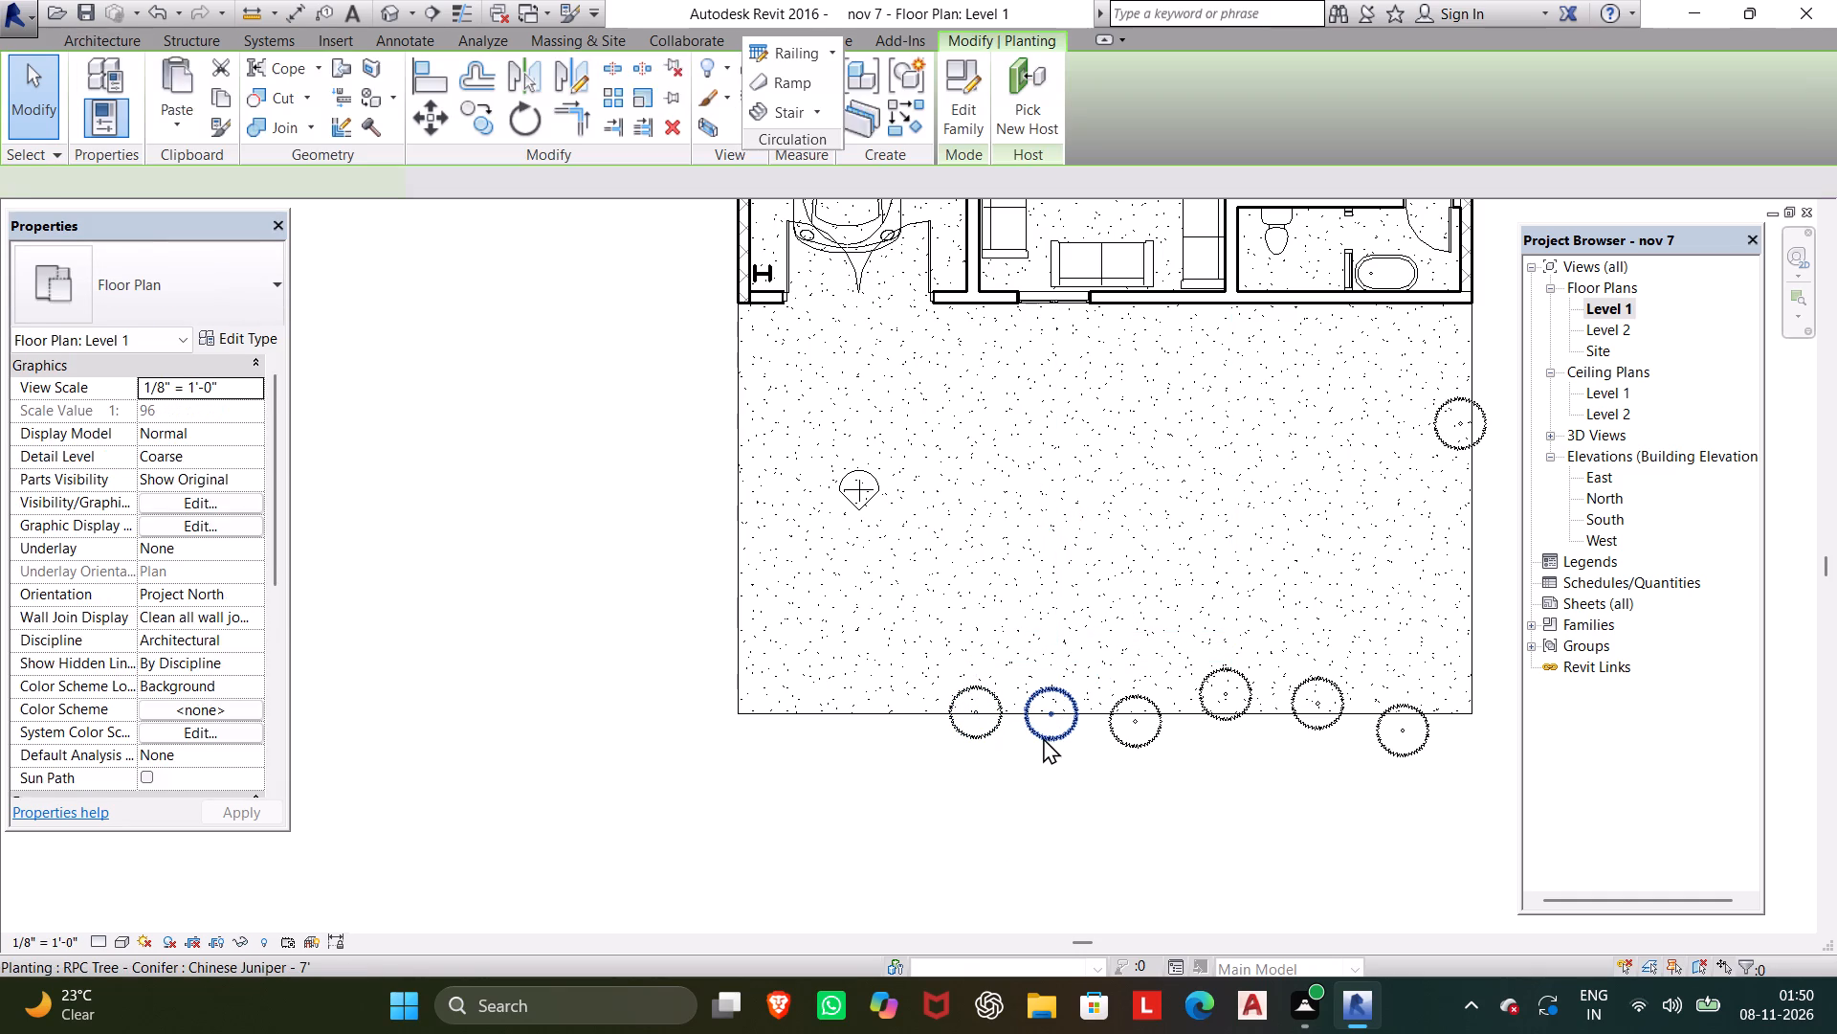
{"action": "left_click", "coordinate": [1166, 740]}
{"action": "key", "text": "Up"}
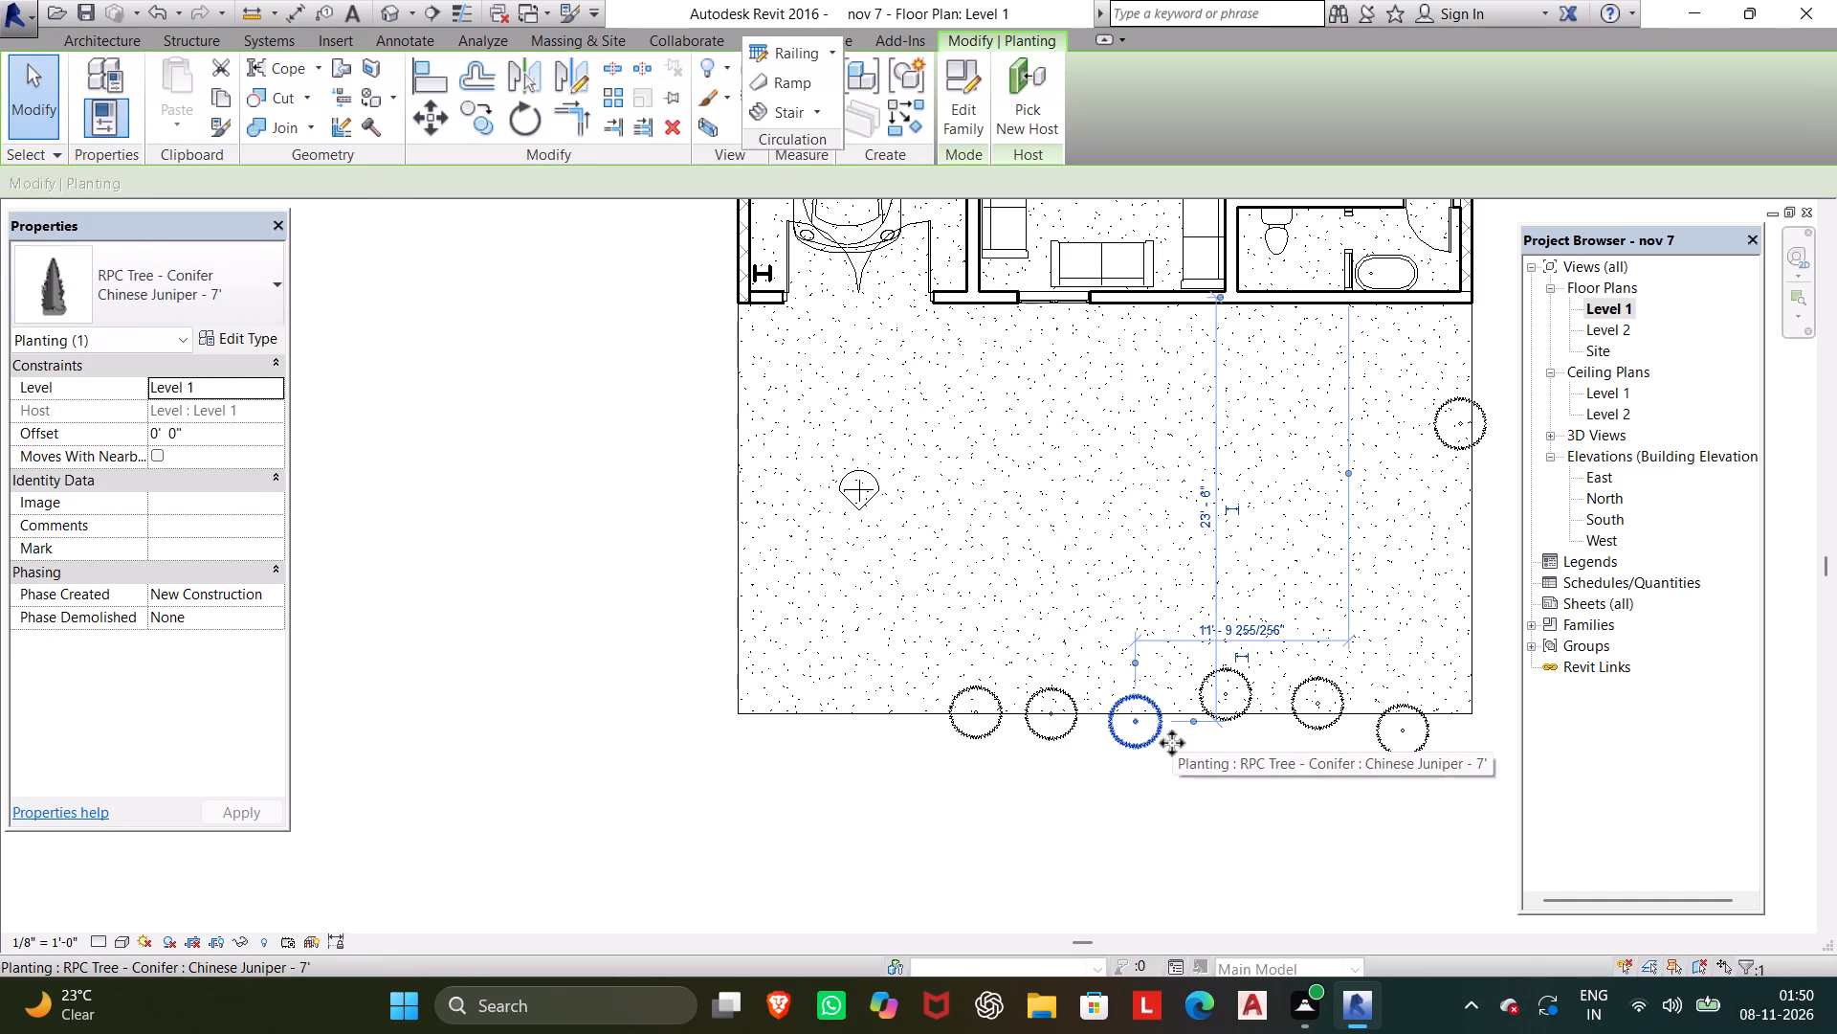
{"action": "left_click", "coordinate": [1222, 715]}
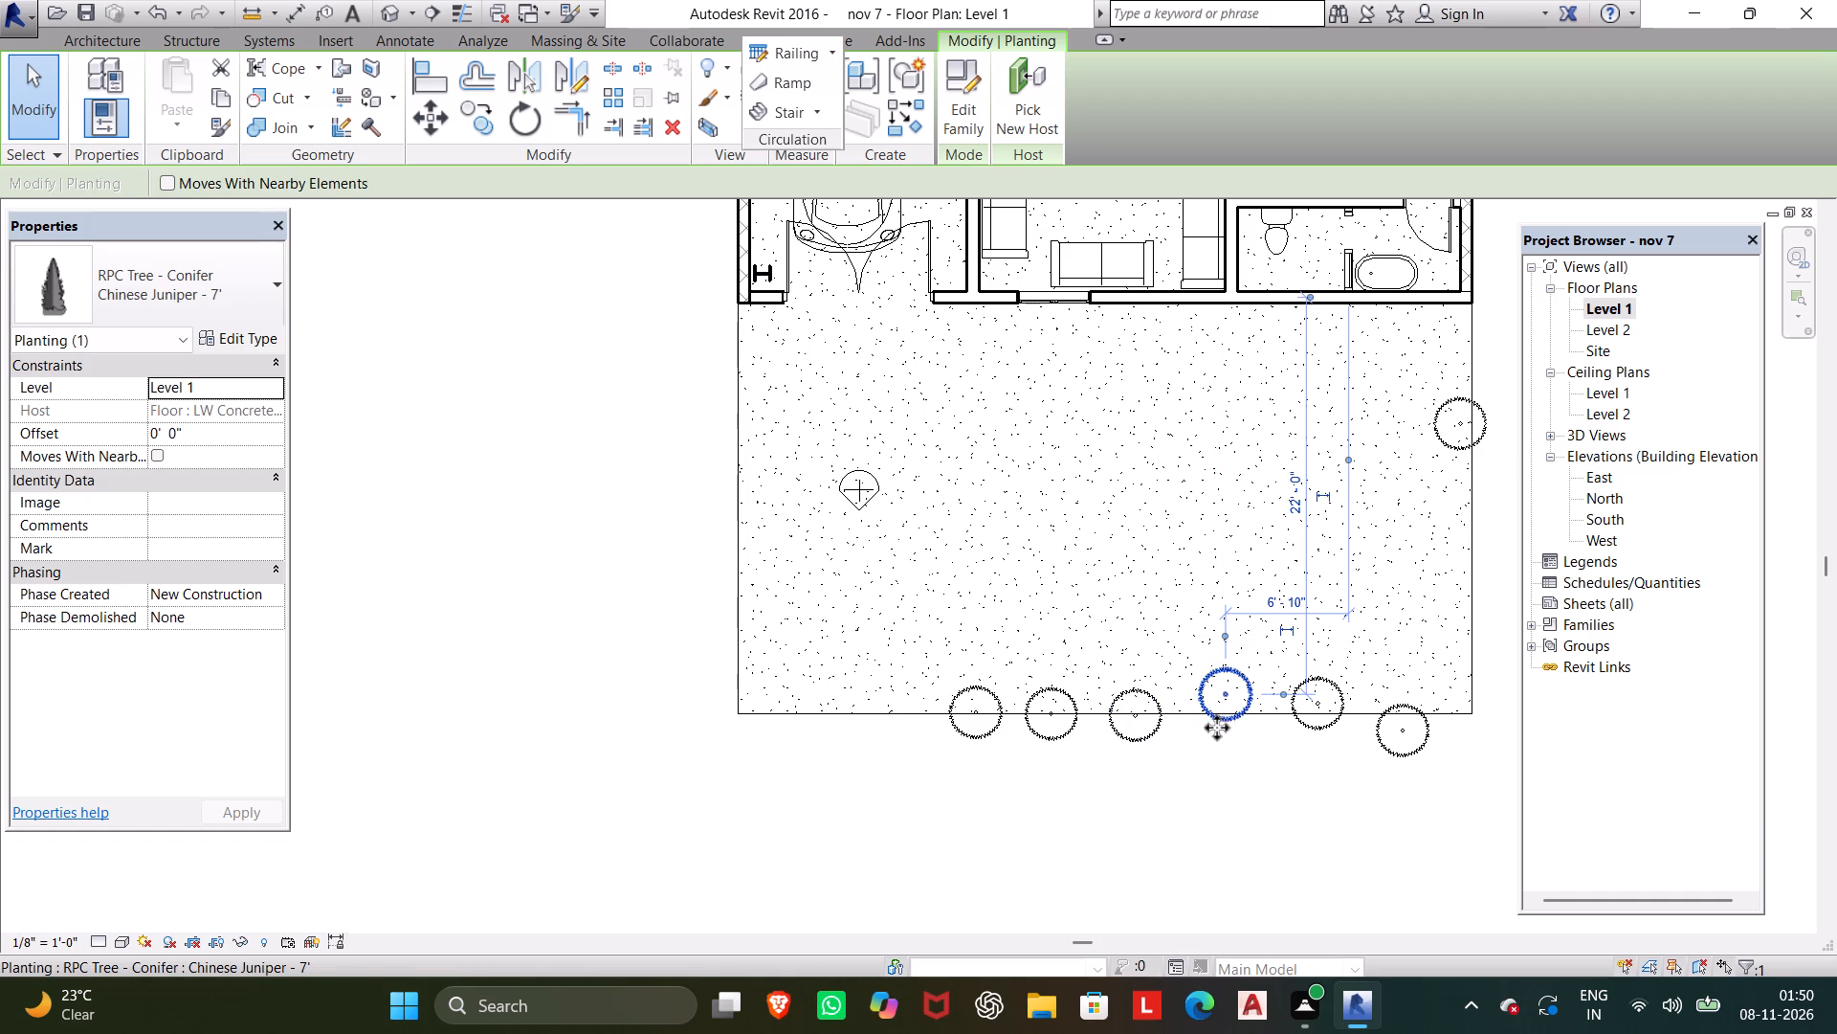
{"action": "key", "text": "Down"}
{"action": "key", "text": "Down"}
{"action": "key", "text": "Down"}
{"action": "key", "text": "Left"}
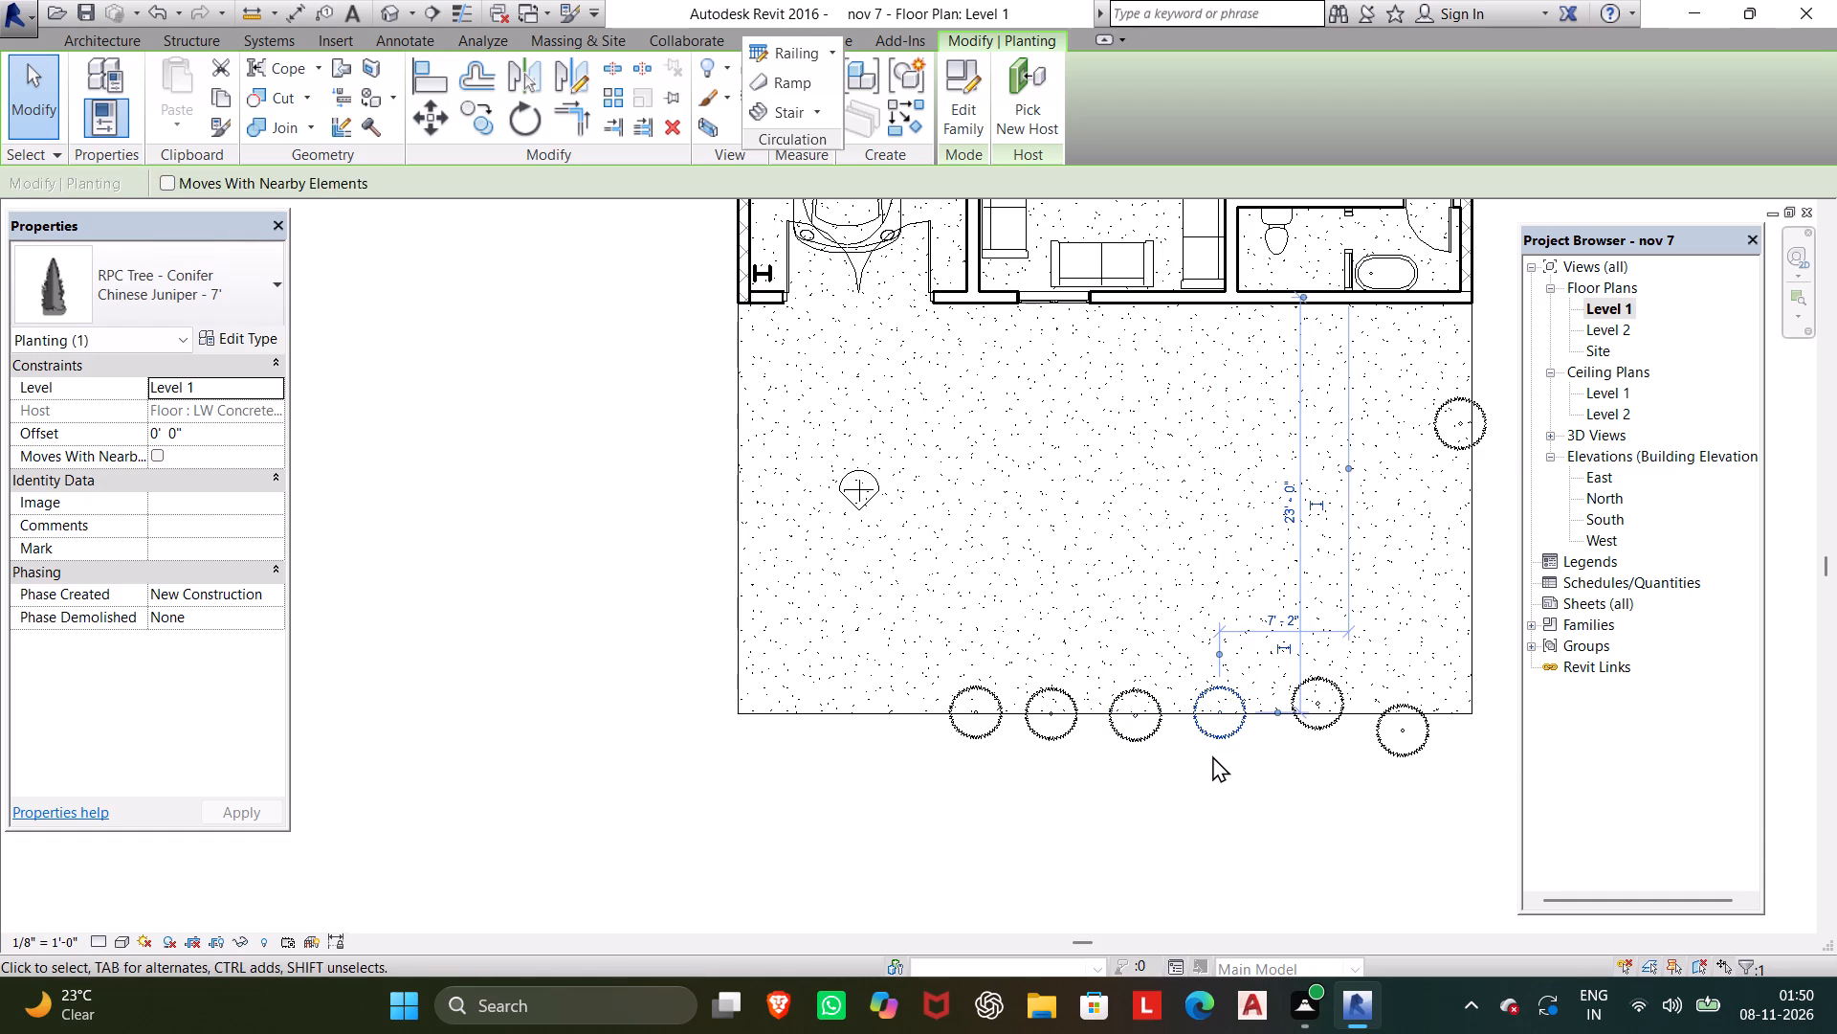
{"action": "left_click", "coordinate": [1334, 716]}
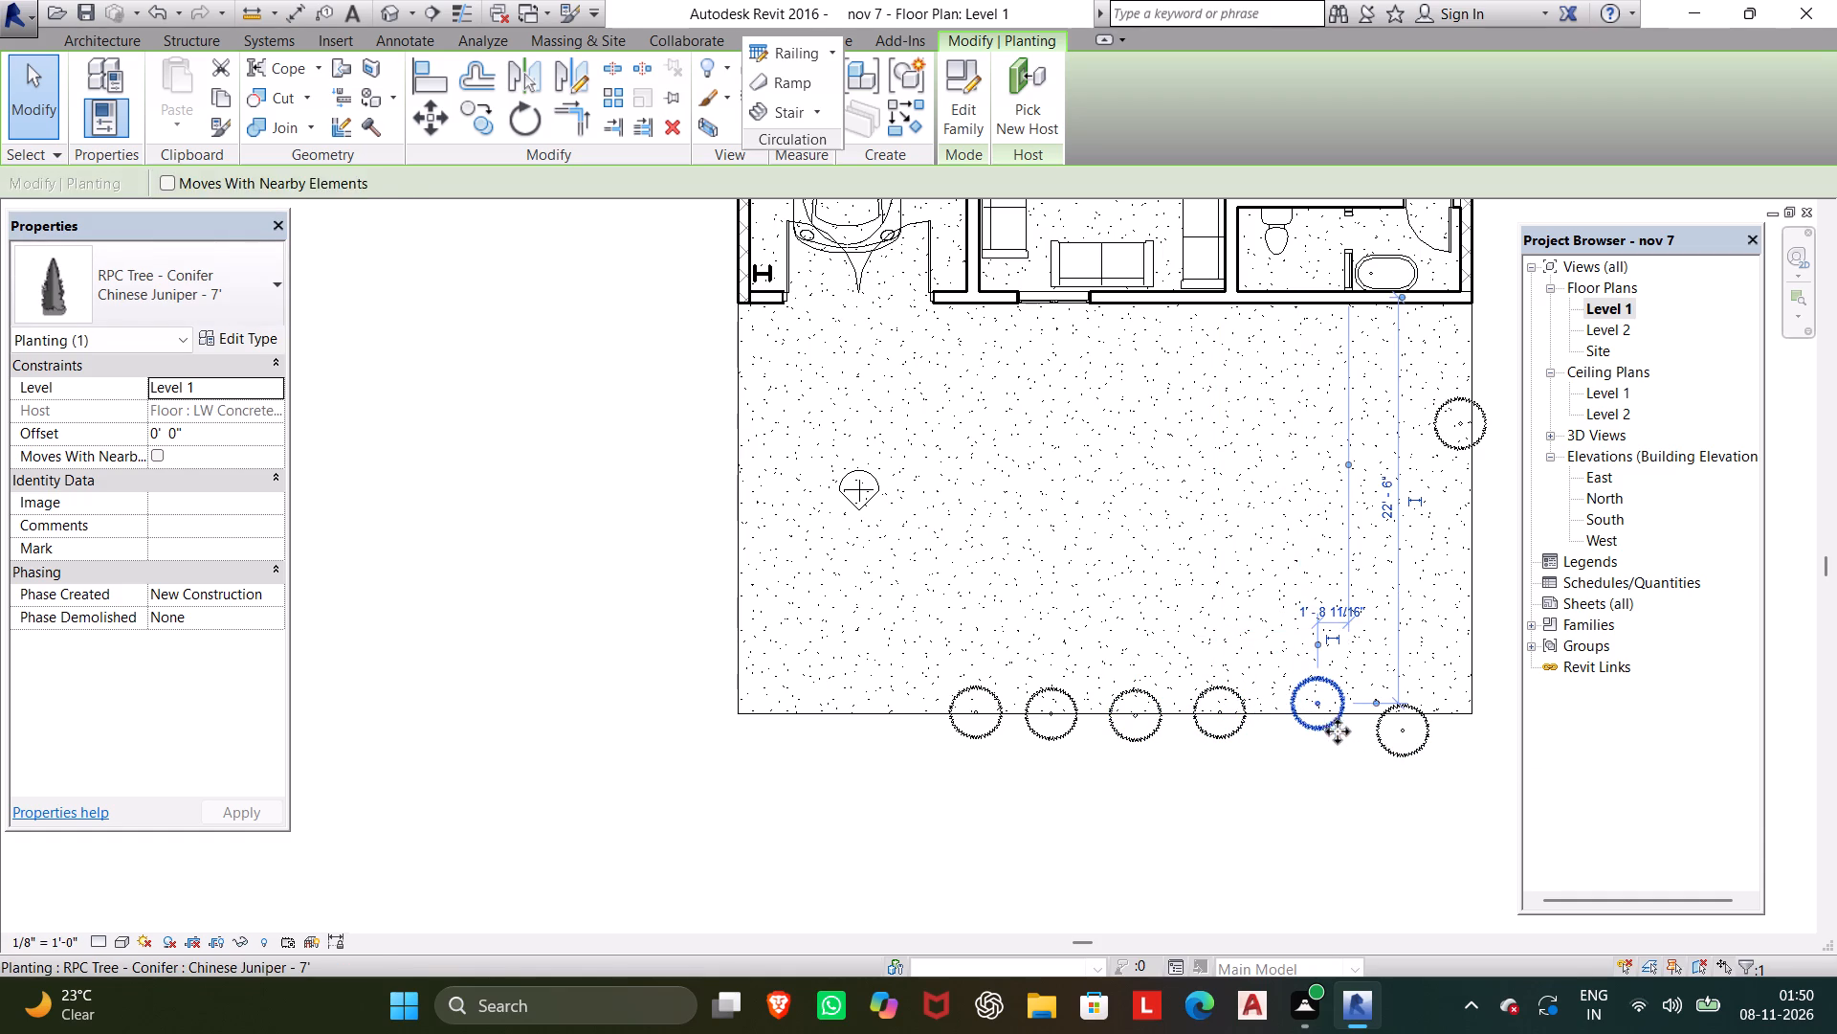
{"action": "key", "text": "Down"}
{"action": "key", "text": "Left"}
{"action": "key", "text": "Left"}
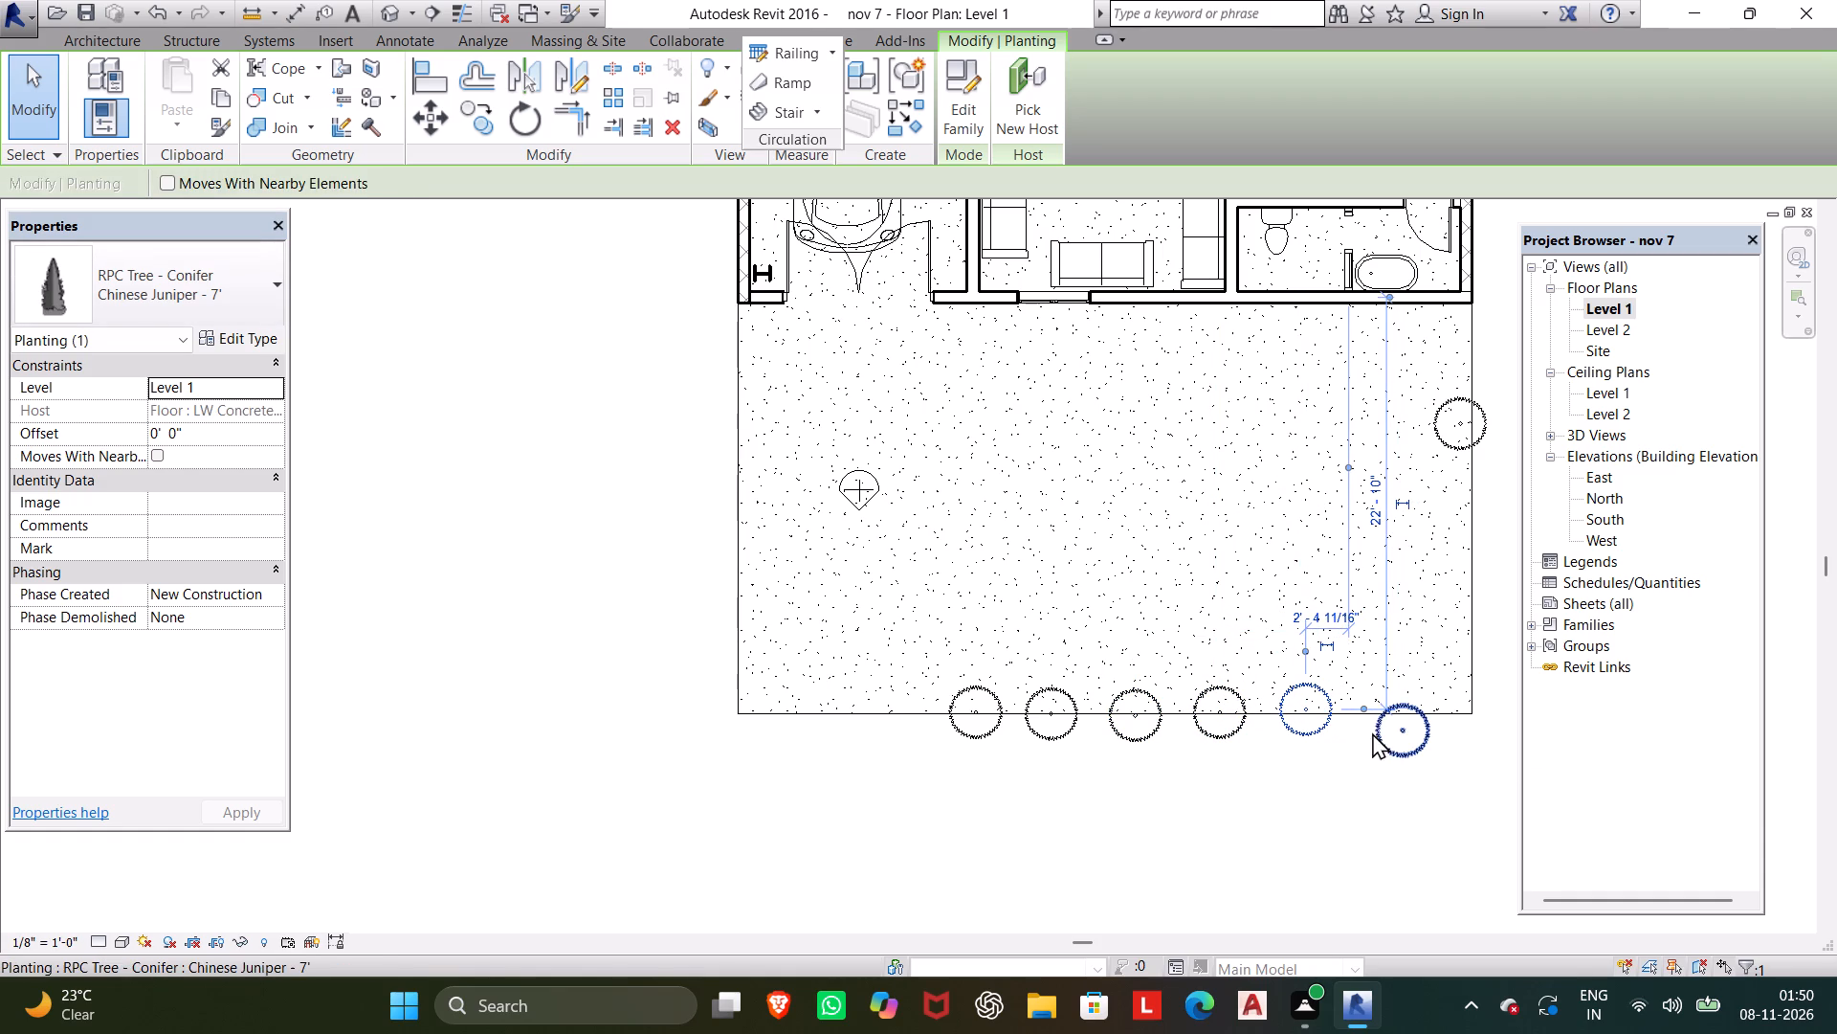
Nudge the bathroom-side juniper onto the floor's front edge near its corner, to about 1'-10" on its horizontal temporary dimension.
{"action": "left_click", "coordinate": [1386, 731]}
{"action": "key", "text": "Right"}
{"action": "key", "text": "Right"}
{"action": "key", "text": "Right"}
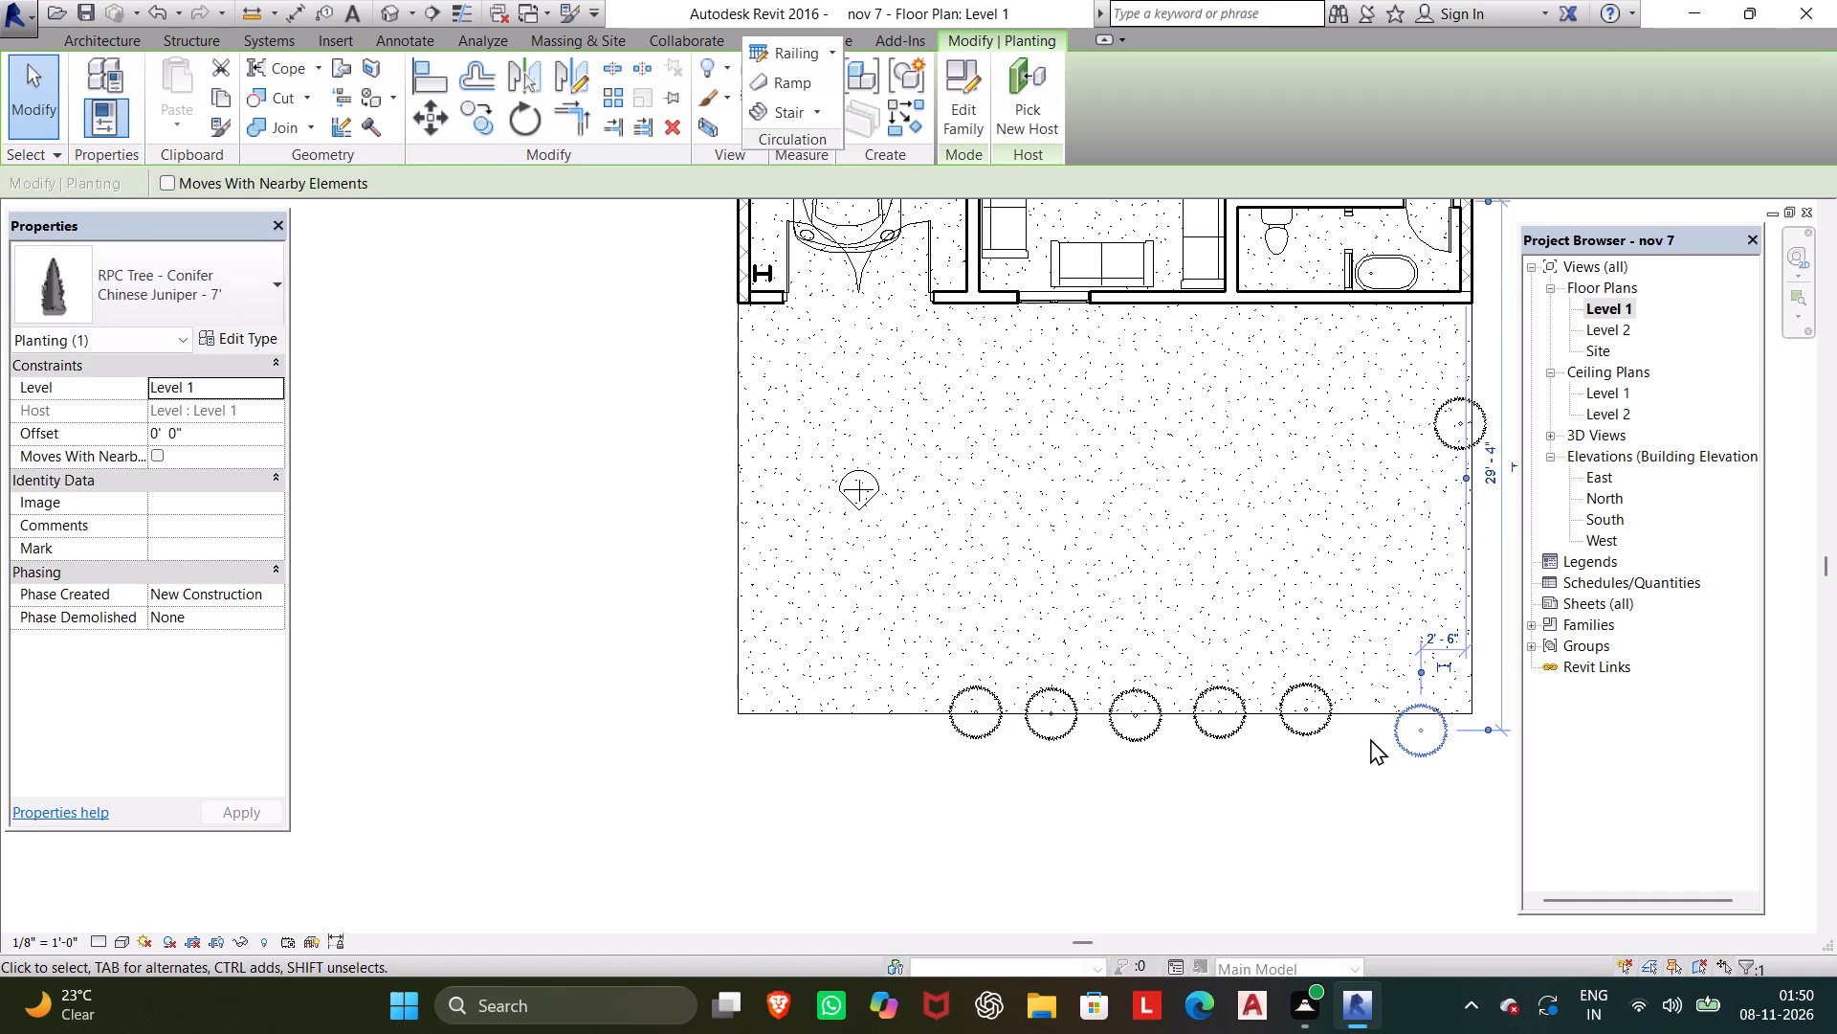
{"action": "key", "text": "Up"}
{"action": "key", "text": "Up"}
{"action": "key", "text": "Up"}
{"action": "key", "text": "Up"}
{"action": "key", "text": "Right"}
{"action": "key", "text": "Right"}
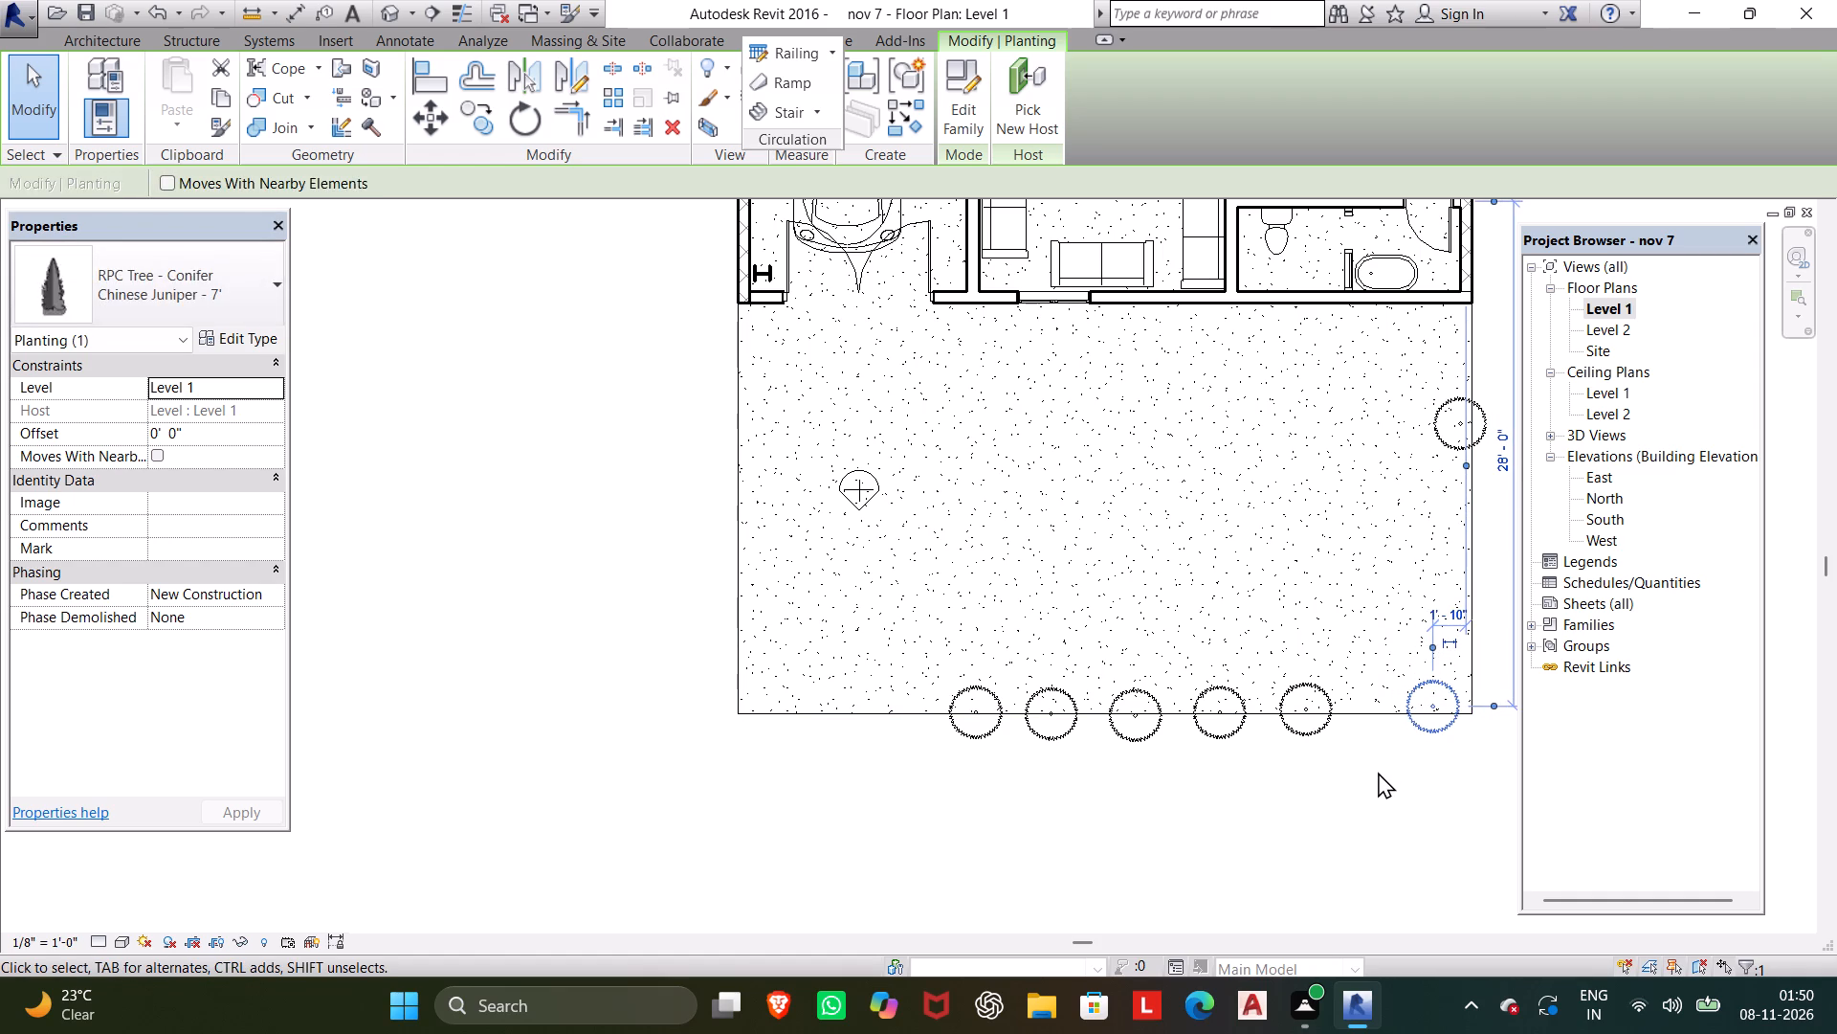
Nudge the fifth juniper from the garage side toward the corner juniper, to about 0'-5" on its horizontal temporary dimension.
{"action": "left_click", "coordinate": [1304, 727]}
{"action": "key", "text": "Right"}
{"action": "key", "text": "Right"}
{"action": "key", "text": "Right"}
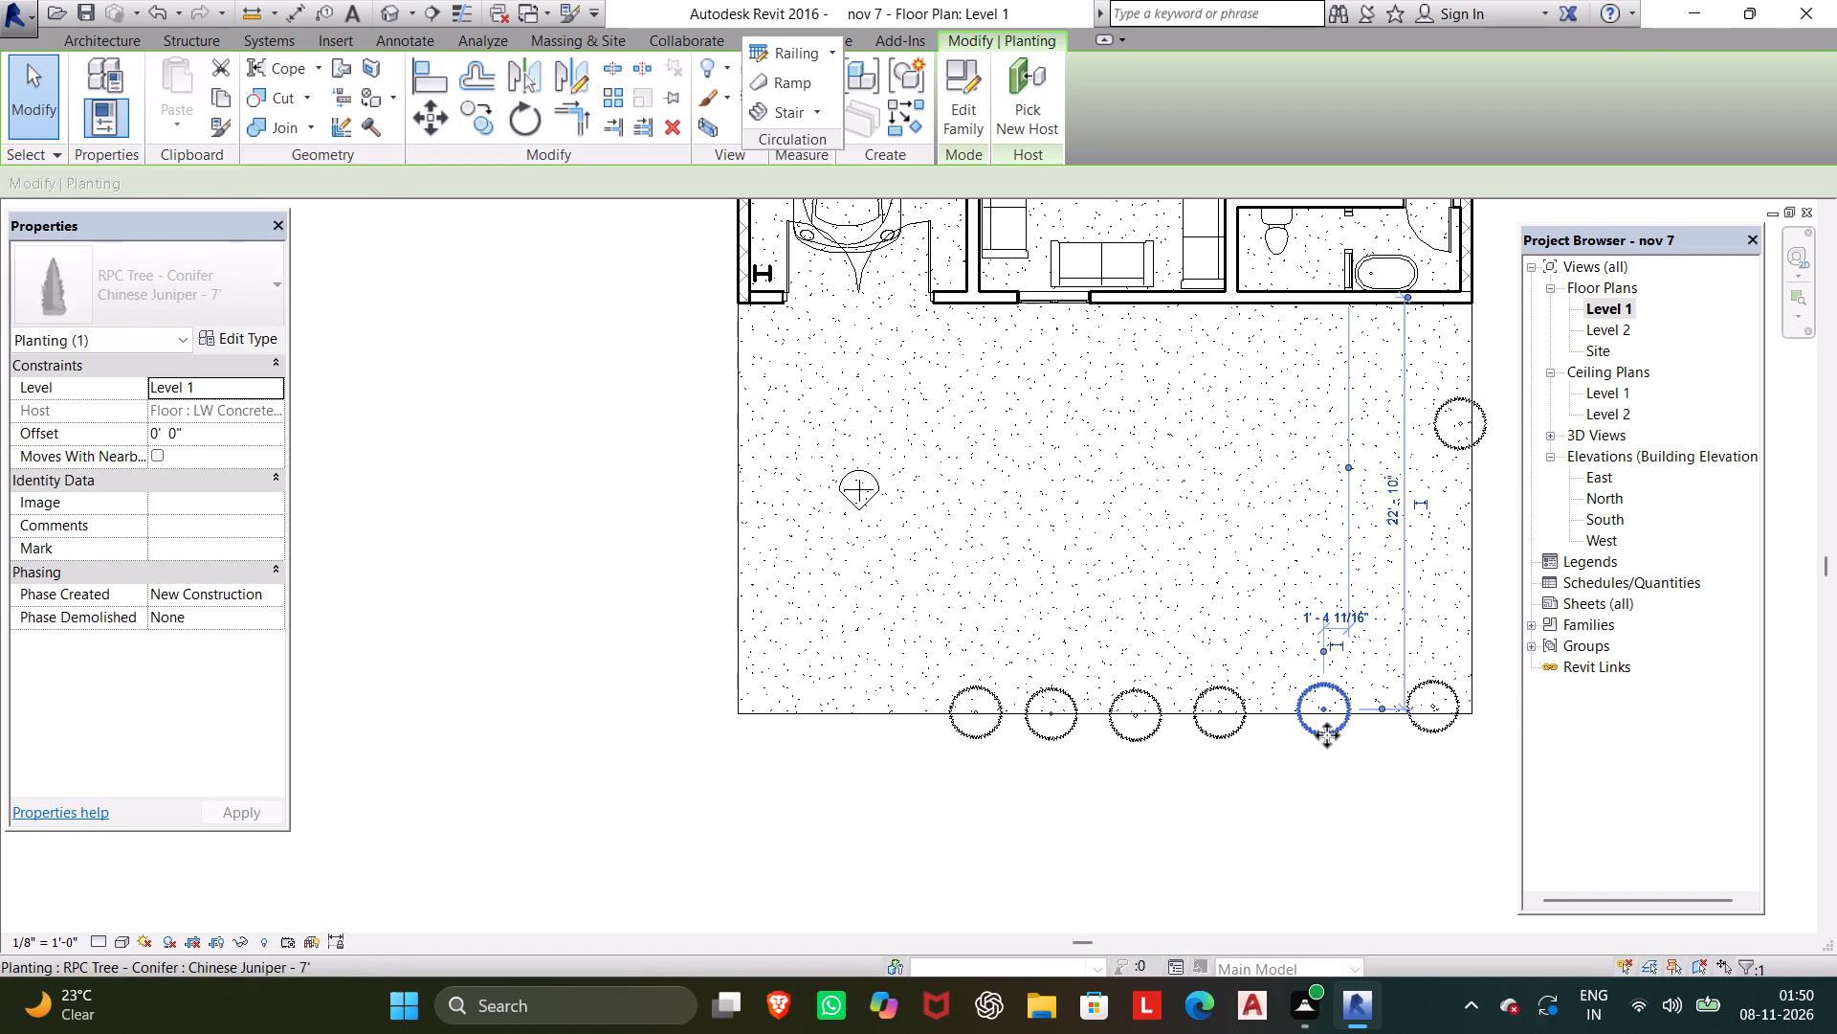
{"action": "key", "text": "Right"}
{"action": "key", "text": "Right"}
{"action": "key", "text": "Right"}
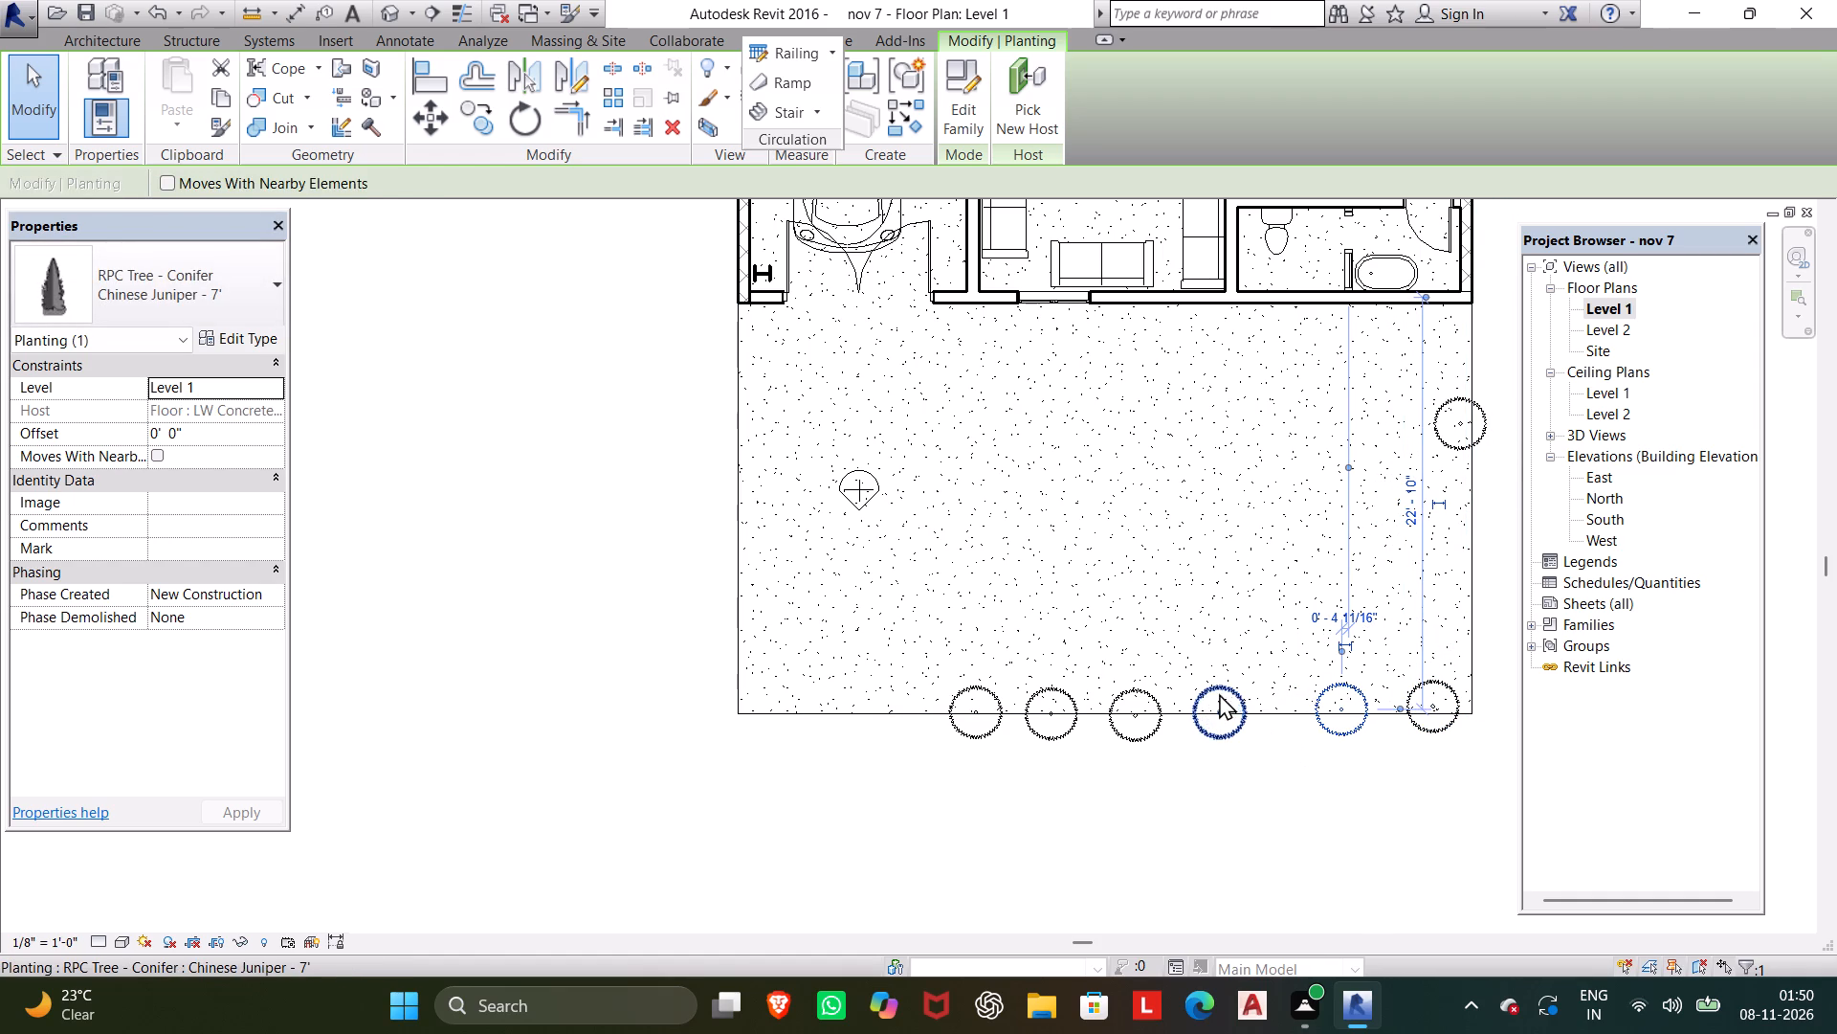
Nudge the fourth juniper from the garage side toward the fifth to even out the spacing along the floor edge.
{"action": "left_click", "coordinate": [1226, 687]}
{"action": "key", "text": "Right"}
{"action": "key", "text": "Right"}
{"action": "key", "text": "Right"}
{"action": "key", "text": "Right"}
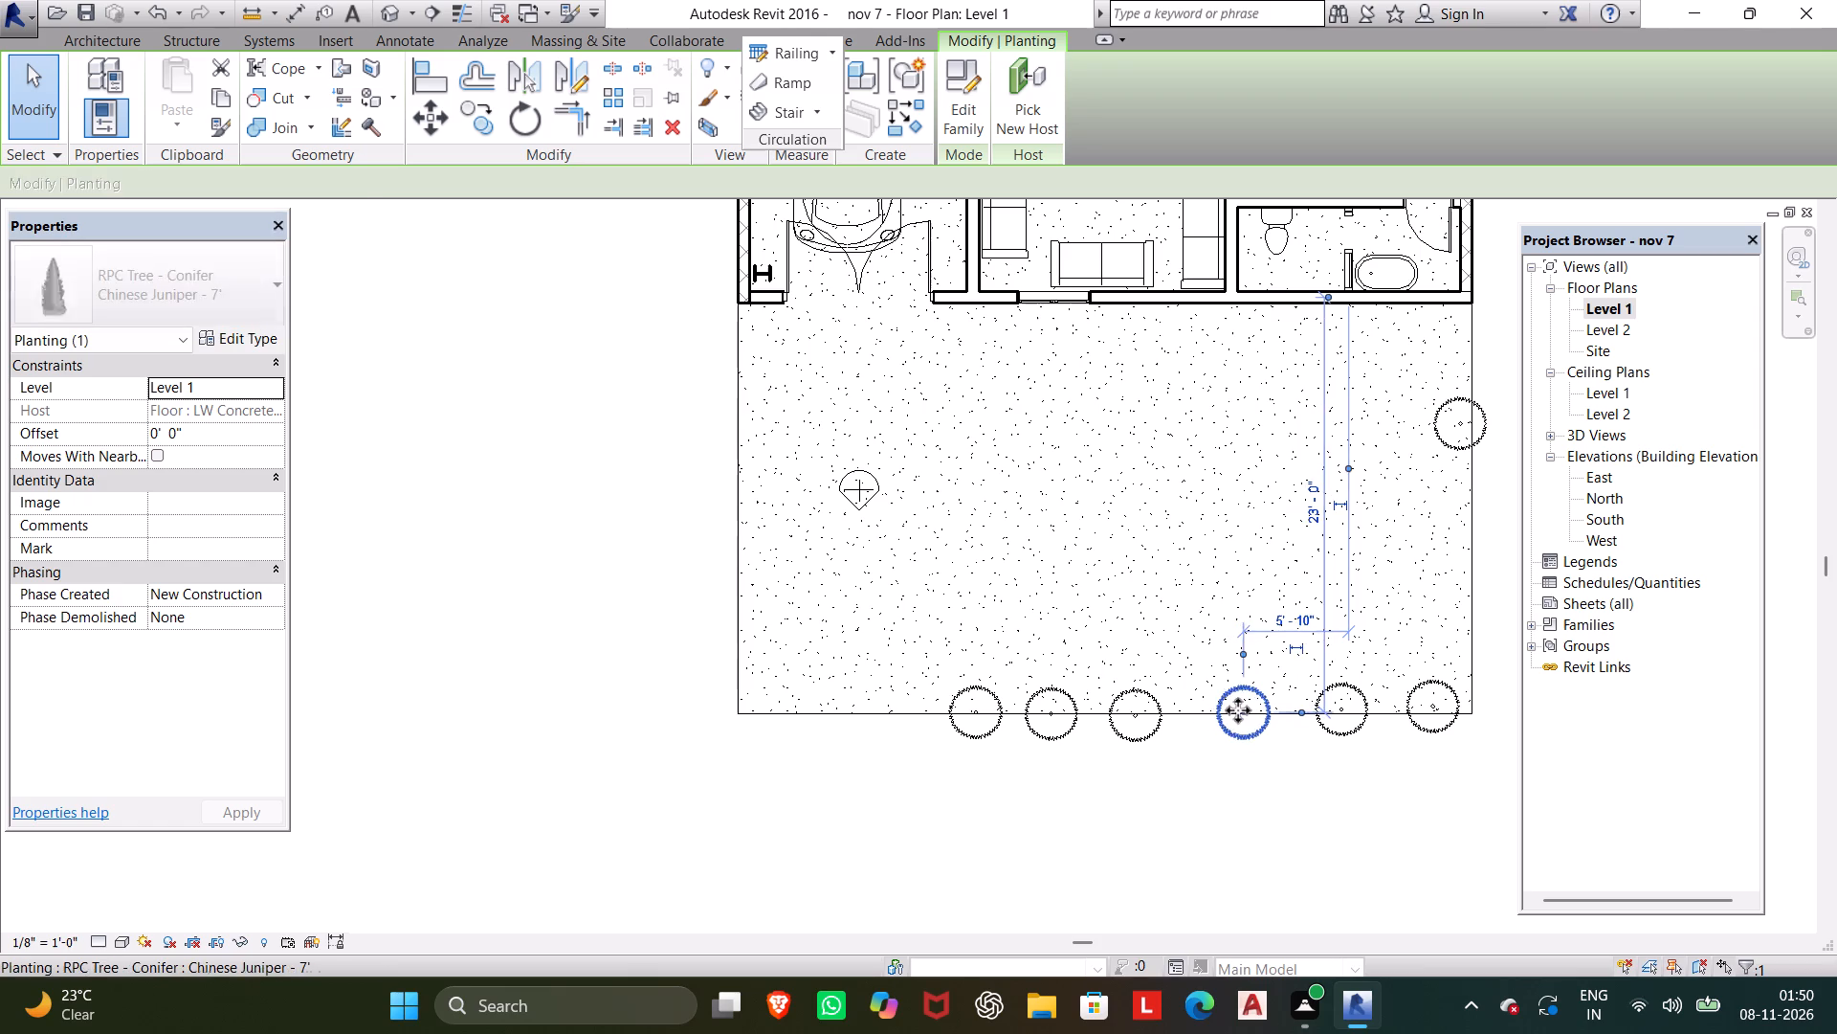
{"action": "key", "text": "Right"}
{"action": "key", "text": "Right"}
Nudge the third juniper from the garage side toward the fourth, keeping it on the floor's front edge.
{"action": "left_click", "coordinate": [1161, 708]}
{"action": "key", "text": "Right"}
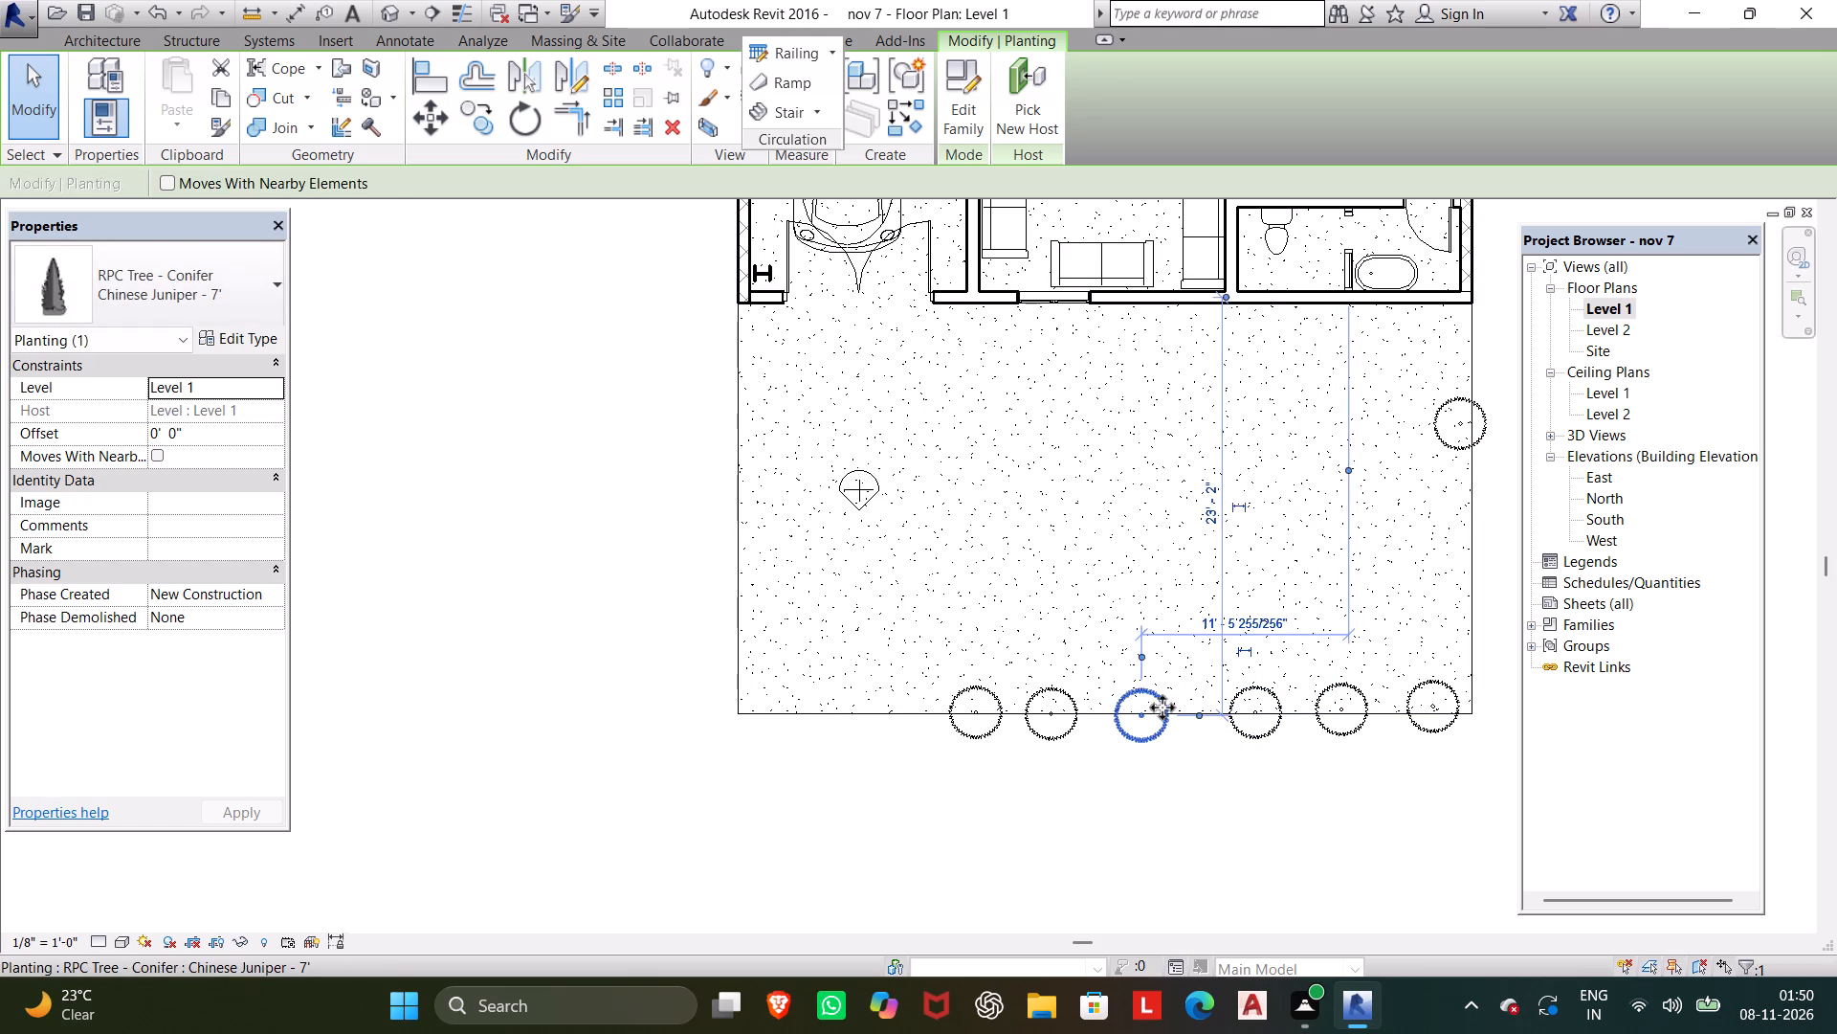
{"action": "key", "text": "Right"}
{"action": "key", "text": "Right"}
{"action": "key", "text": "Right"}
{"action": "key", "text": "Down"}
{"action": "key", "text": "Up"}
{"action": "key", "text": "Right"}
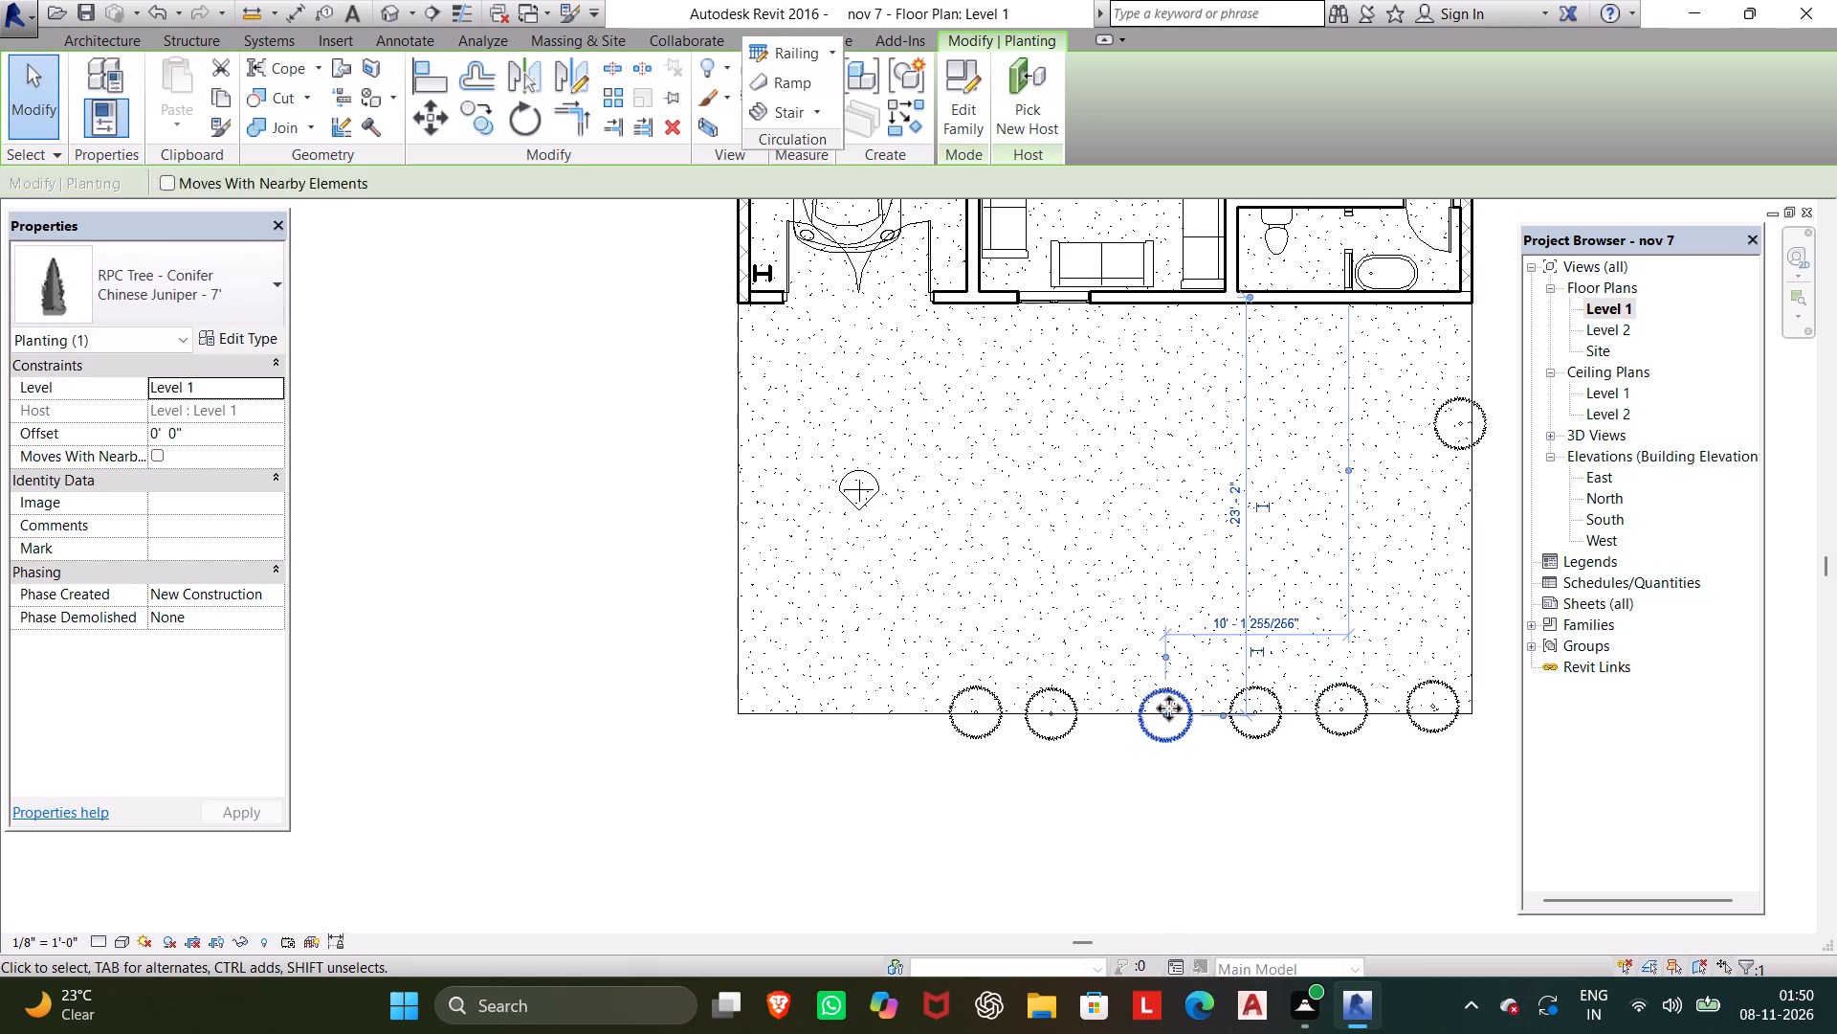
{"action": "key", "text": "Right"}
Nudge the second juniper from the garage side toward the third, to about 14'-6" on its horizontal temporary dimension.
{"action": "left_click", "coordinate": [1077, 706]}
{"action": "key", "text": "Right"}
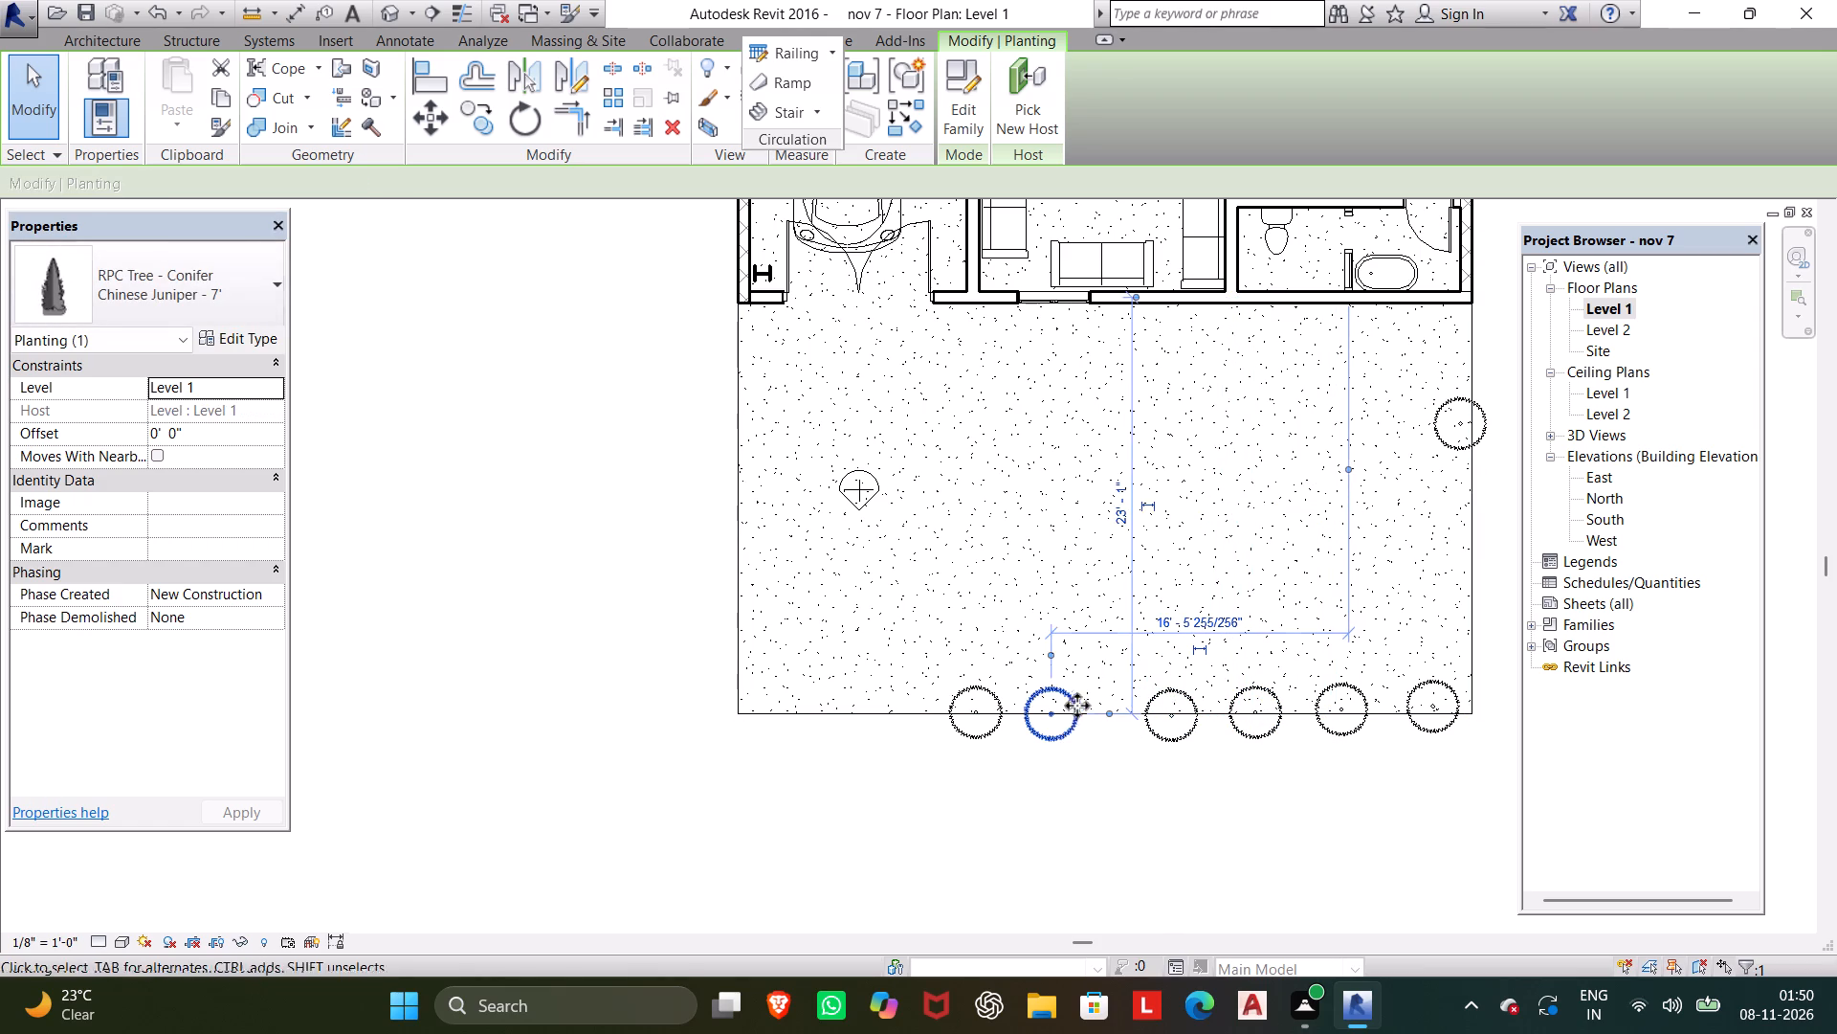
{"action": "key", "text": "Right"}
{"action": "key", "text": "Right"}
{"action": "key", "text": "Right"}
{"action": "key", "text": "Right"}
{"action": "key", "text": "Right"}
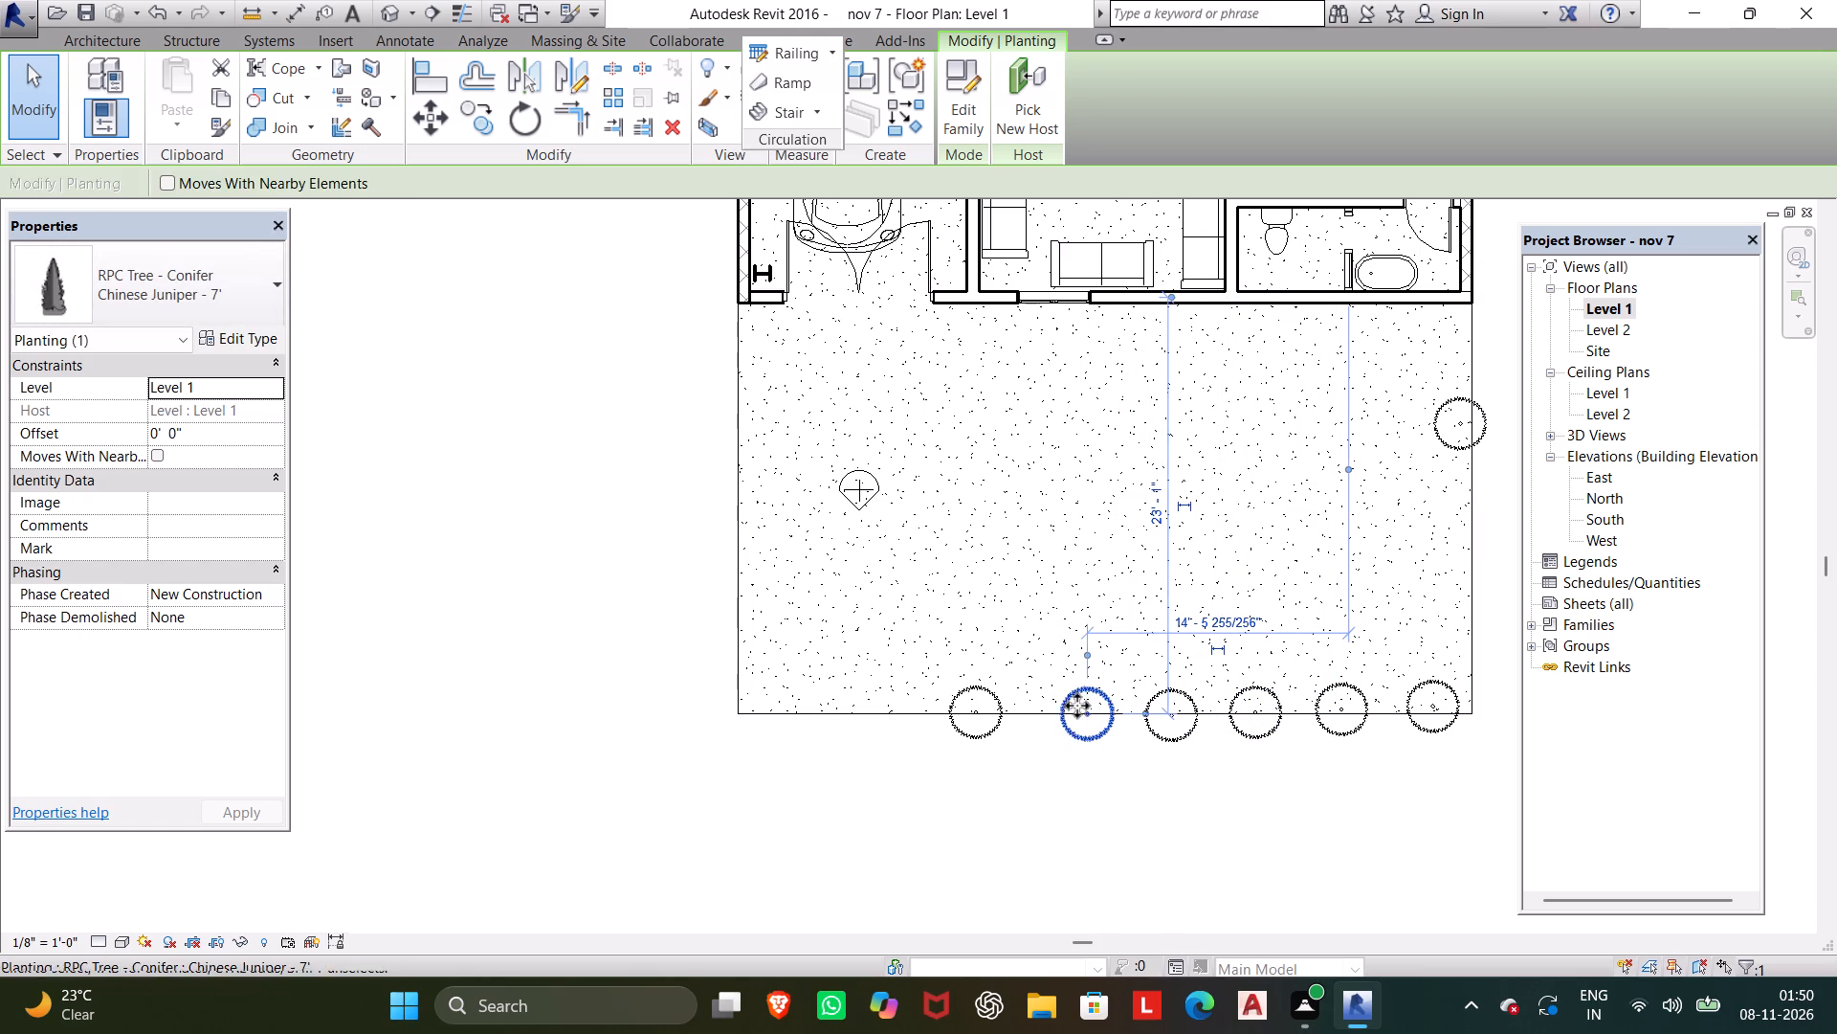
Nudge the garage-side juniper toward the second one, to about 13'-6" on its horizontal temporary dimension.
{"action": "left_click", "coordinate": [1000, 709]}
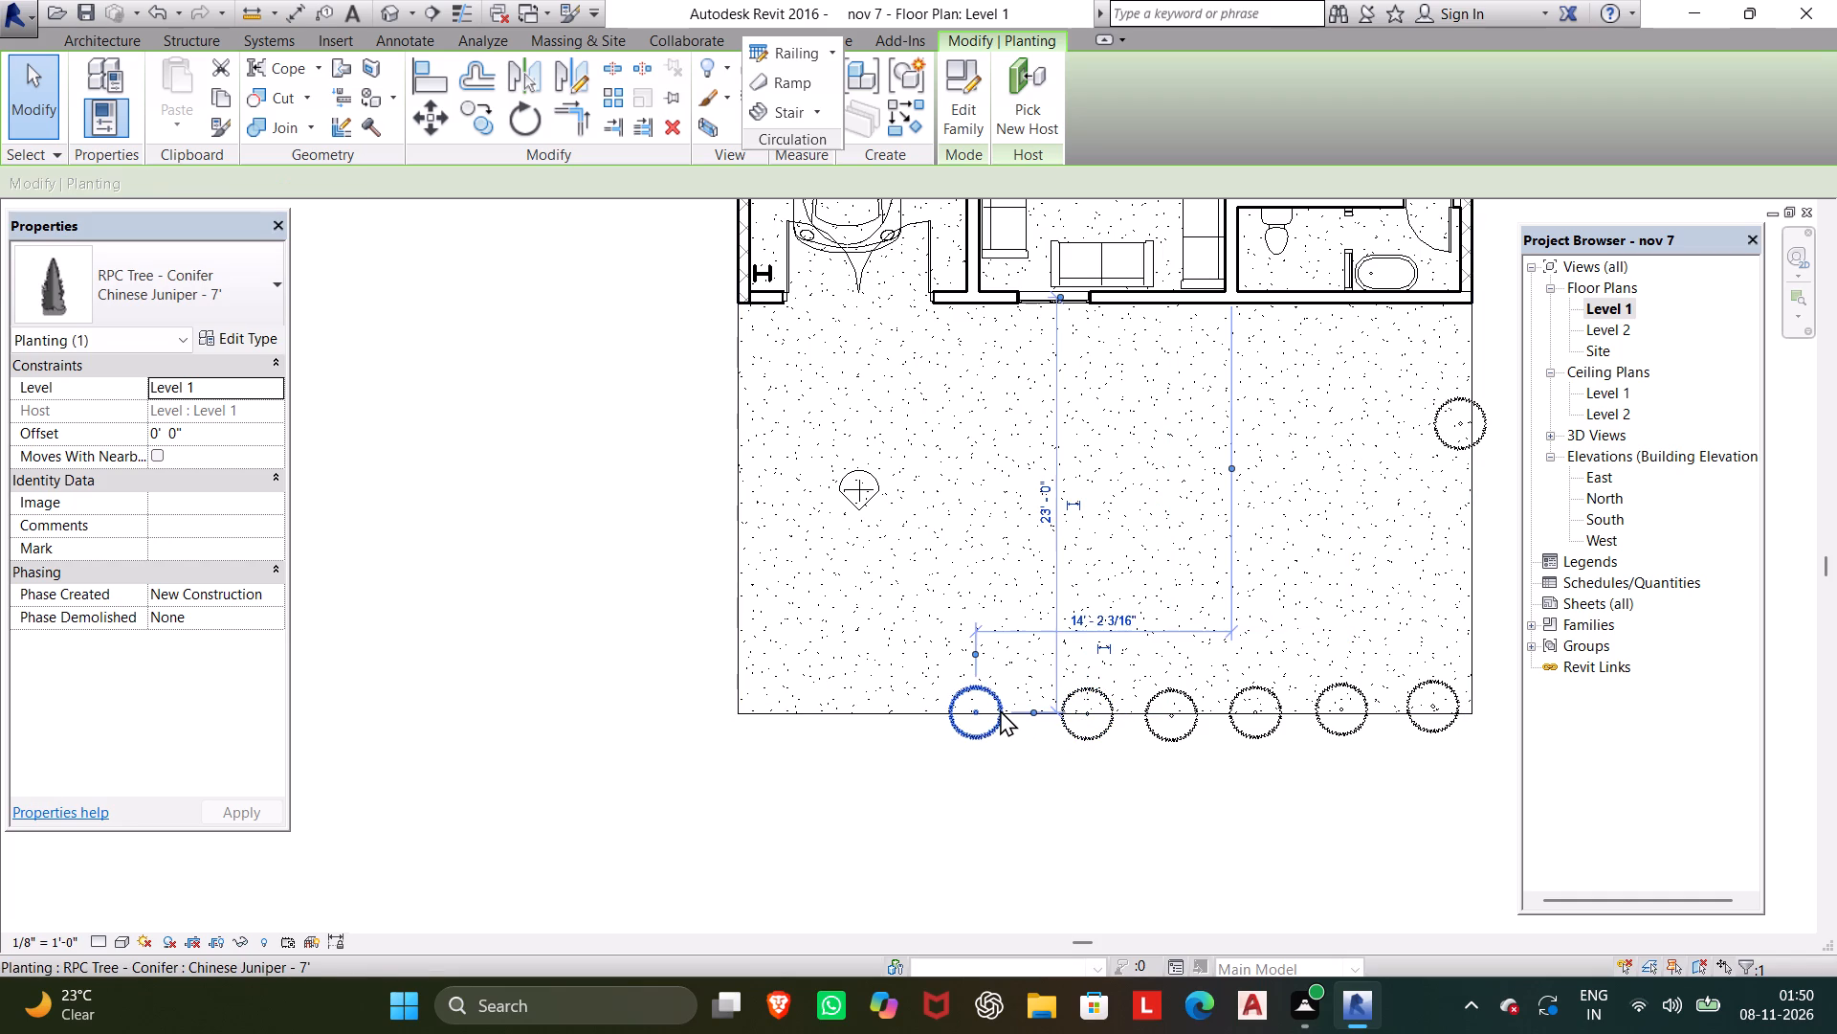
{"action": "key", "text": "Right"}
{"action": "key", "text": "Right"}
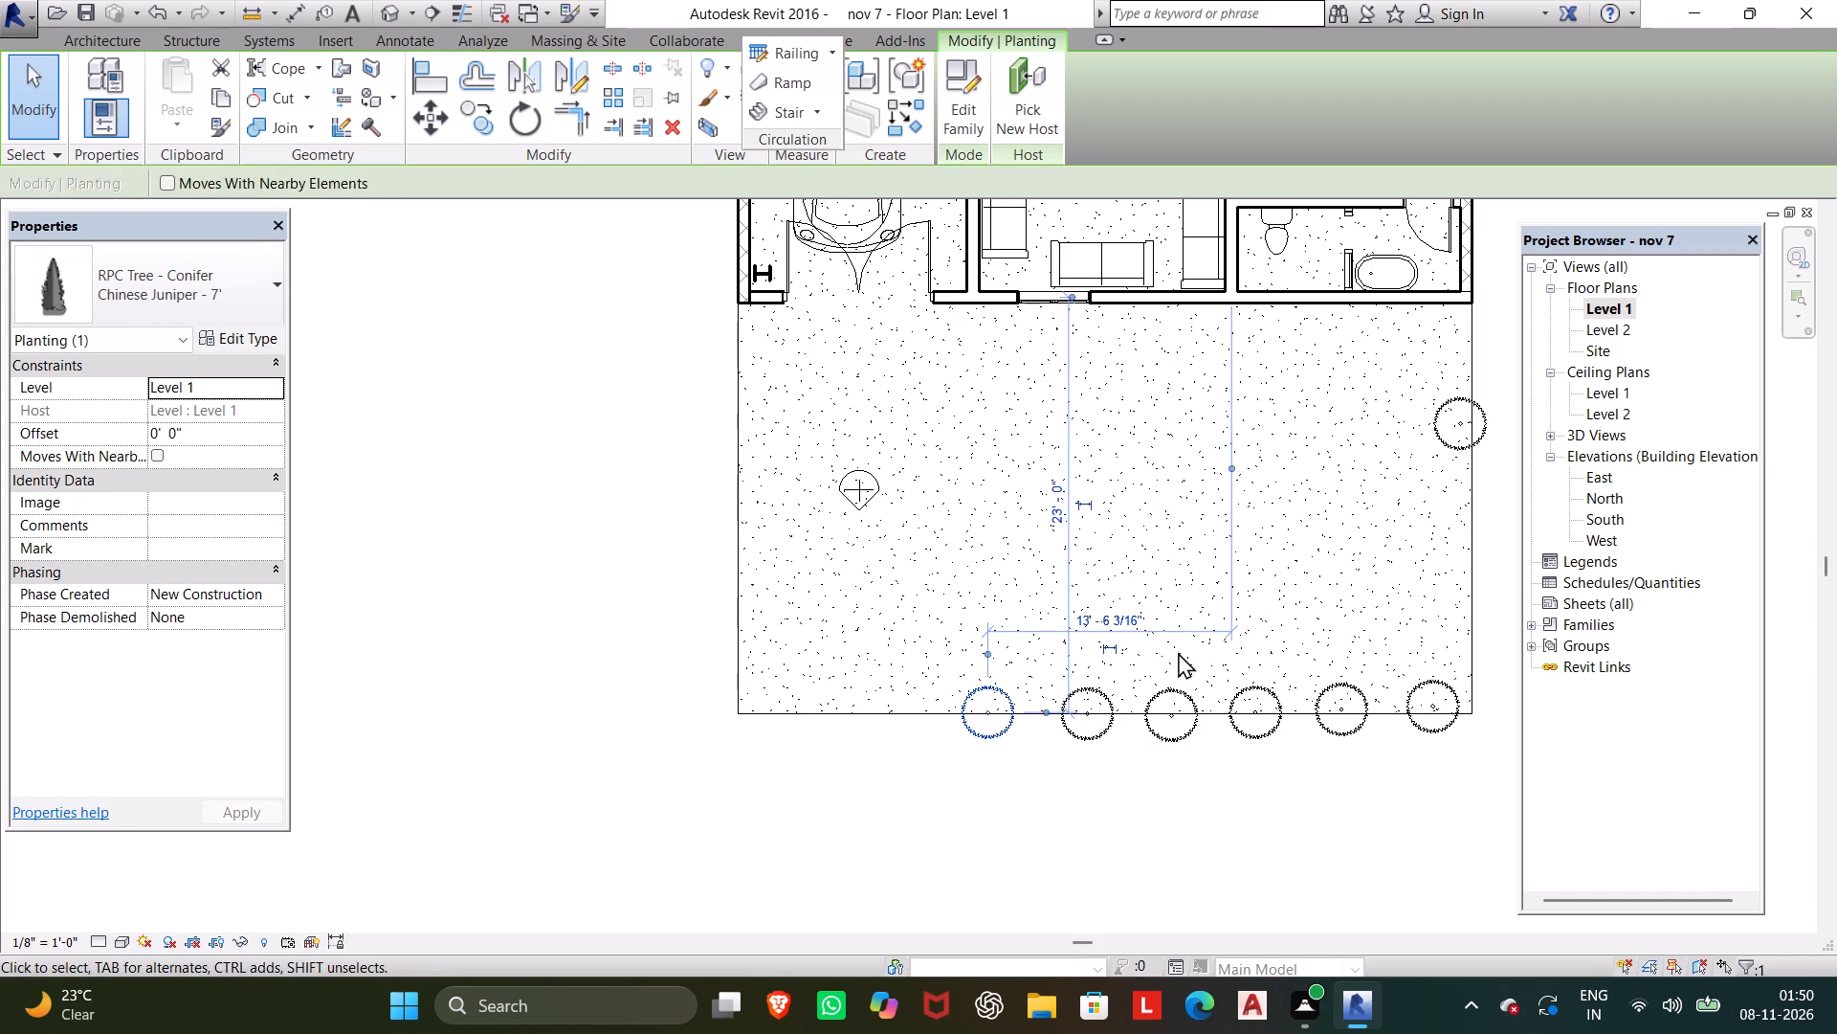
{"action": "left_click", "coordinate": [1306, 597]}
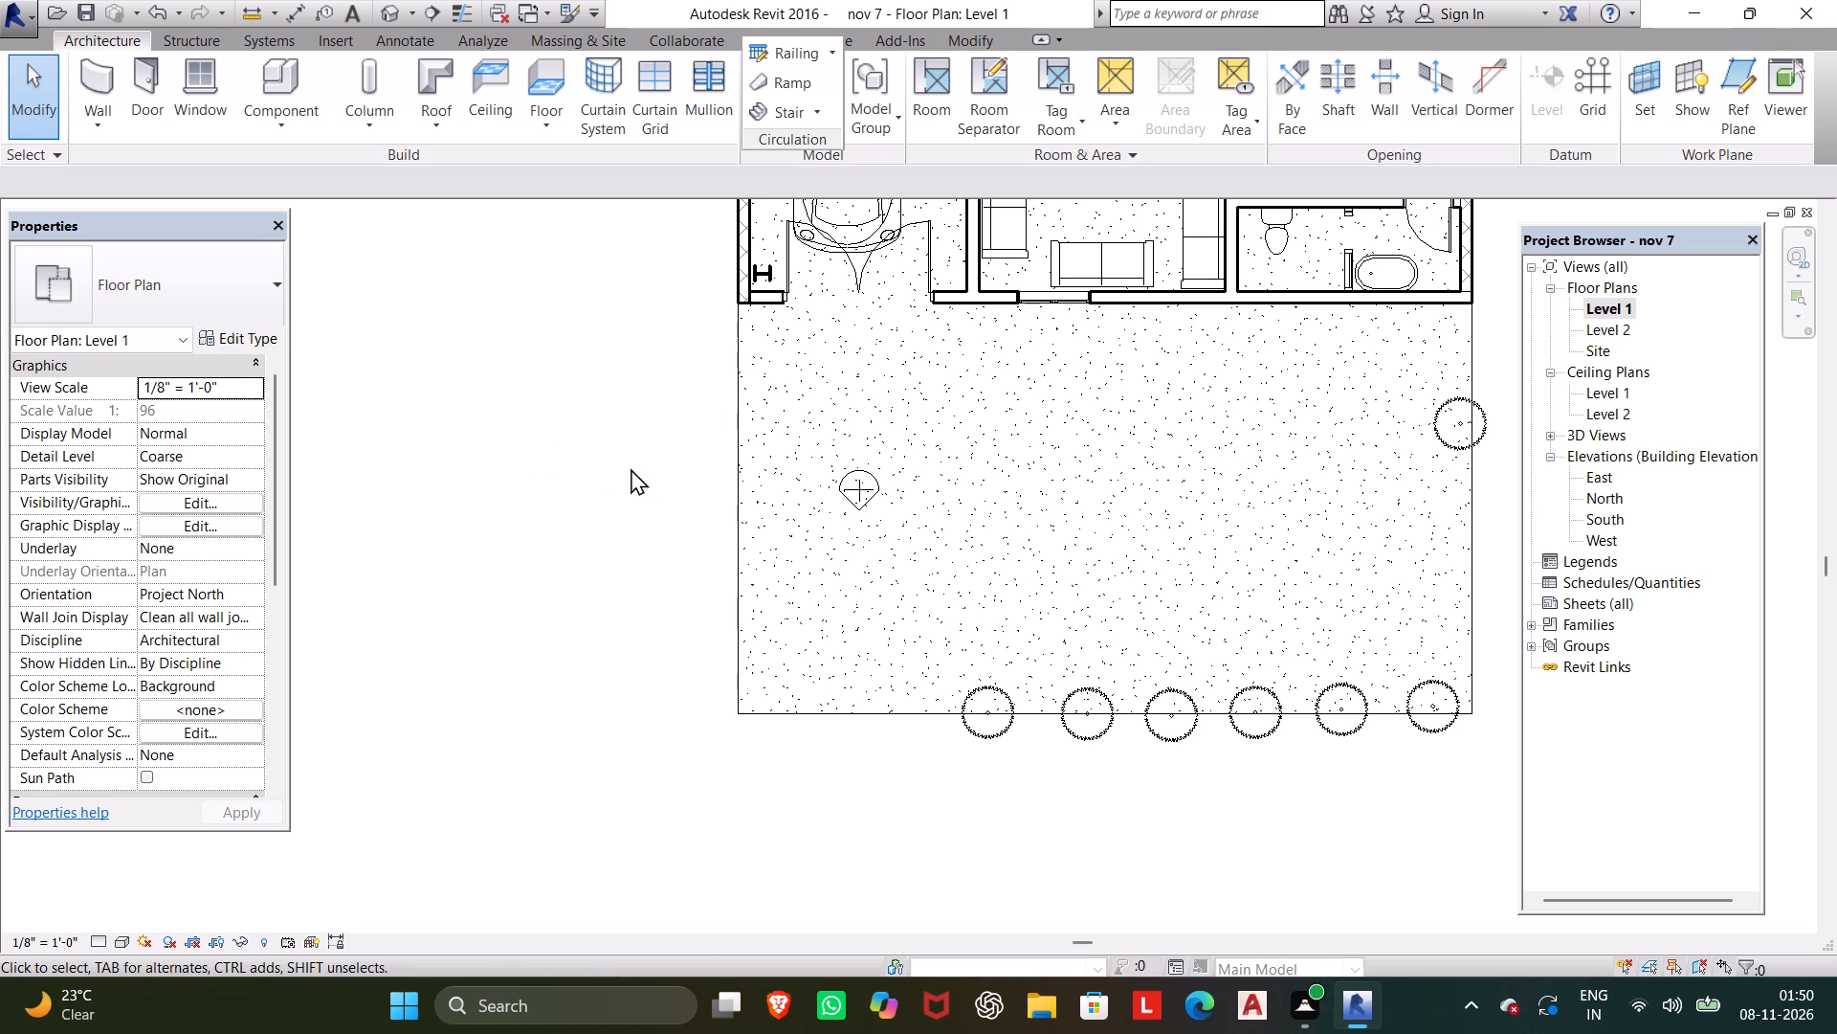
Edit the LW Concrete on Metal Deck floor boundary, pulling its front edge in to about 14'-6" from the front wall.
{"action": "scroll", "coordinate": [631, 468], "scroll_direction": "down", "scroll_amount": 1}
{"action": "middle_click_drag", "start_coordinate": [631, 468], "coordinate": [652, 576]}
{"action": "scroll", "coordinate": [633, 471], "scroll_direction": "down", "scroll_amount": 1}
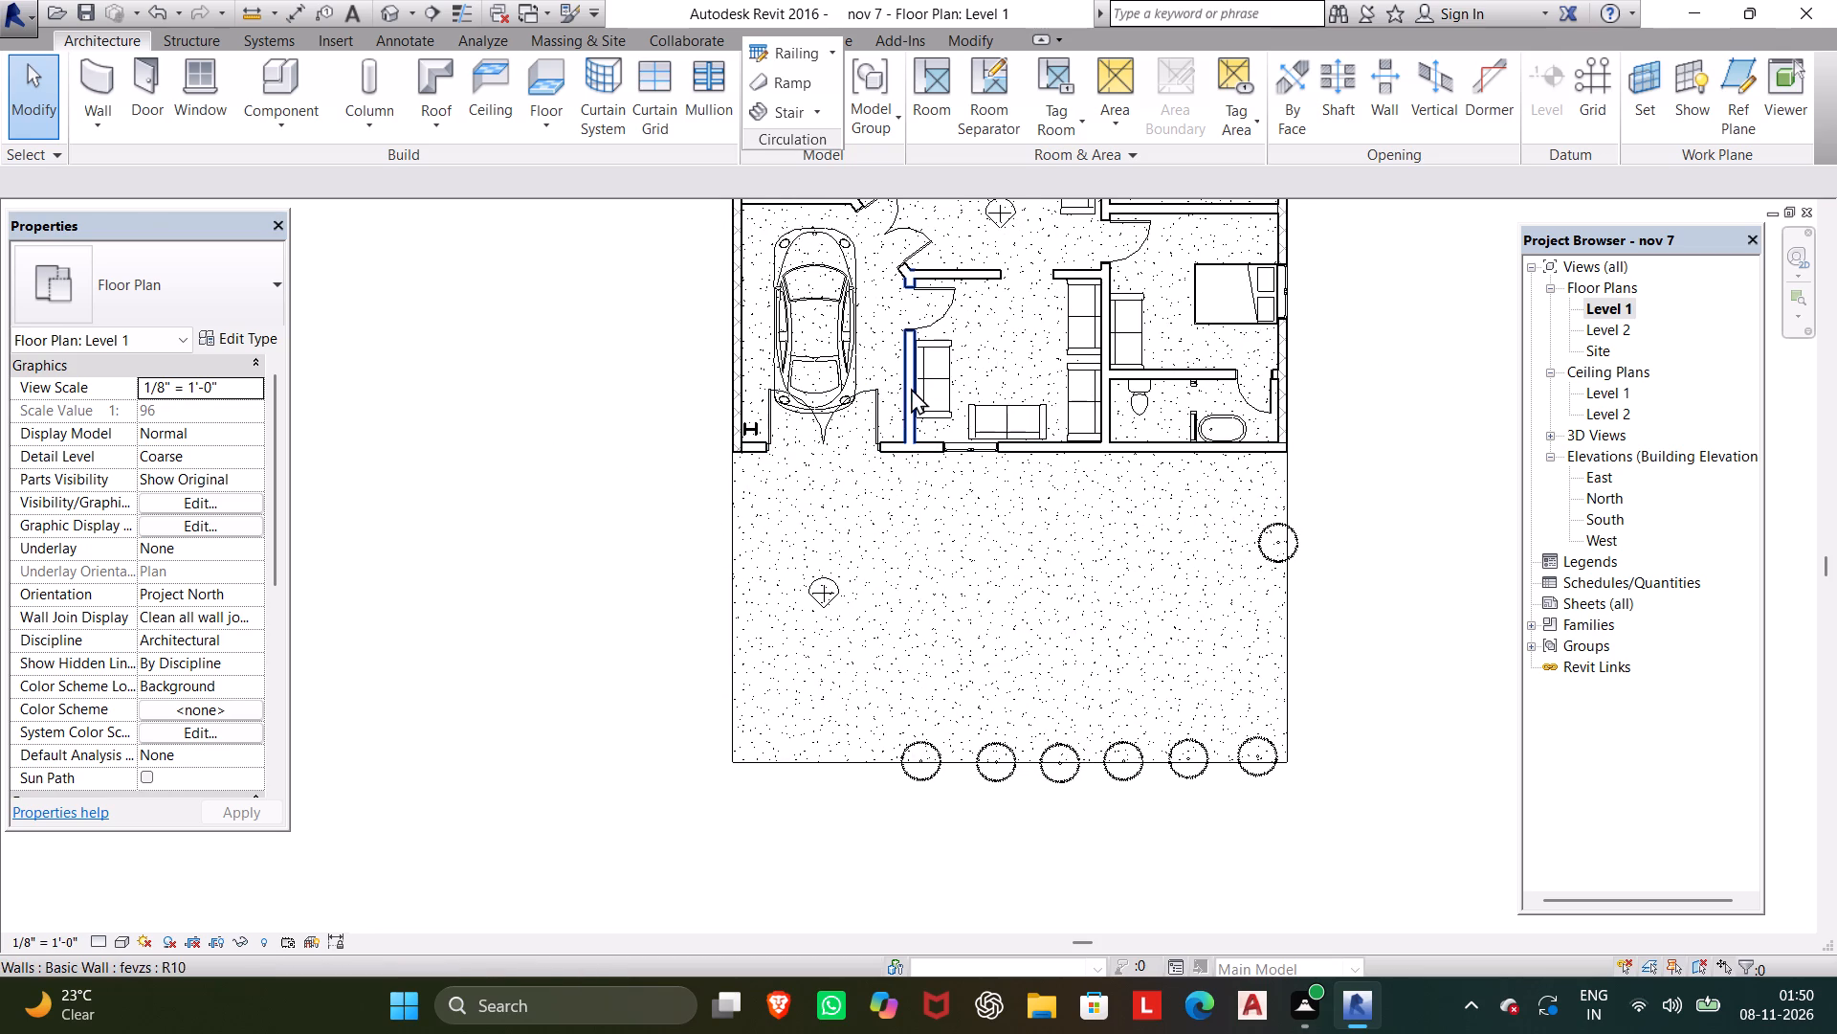
{"action": "middle_click_drag", "start_coordinate": [898, 492], "coordinate": [902, 506]}
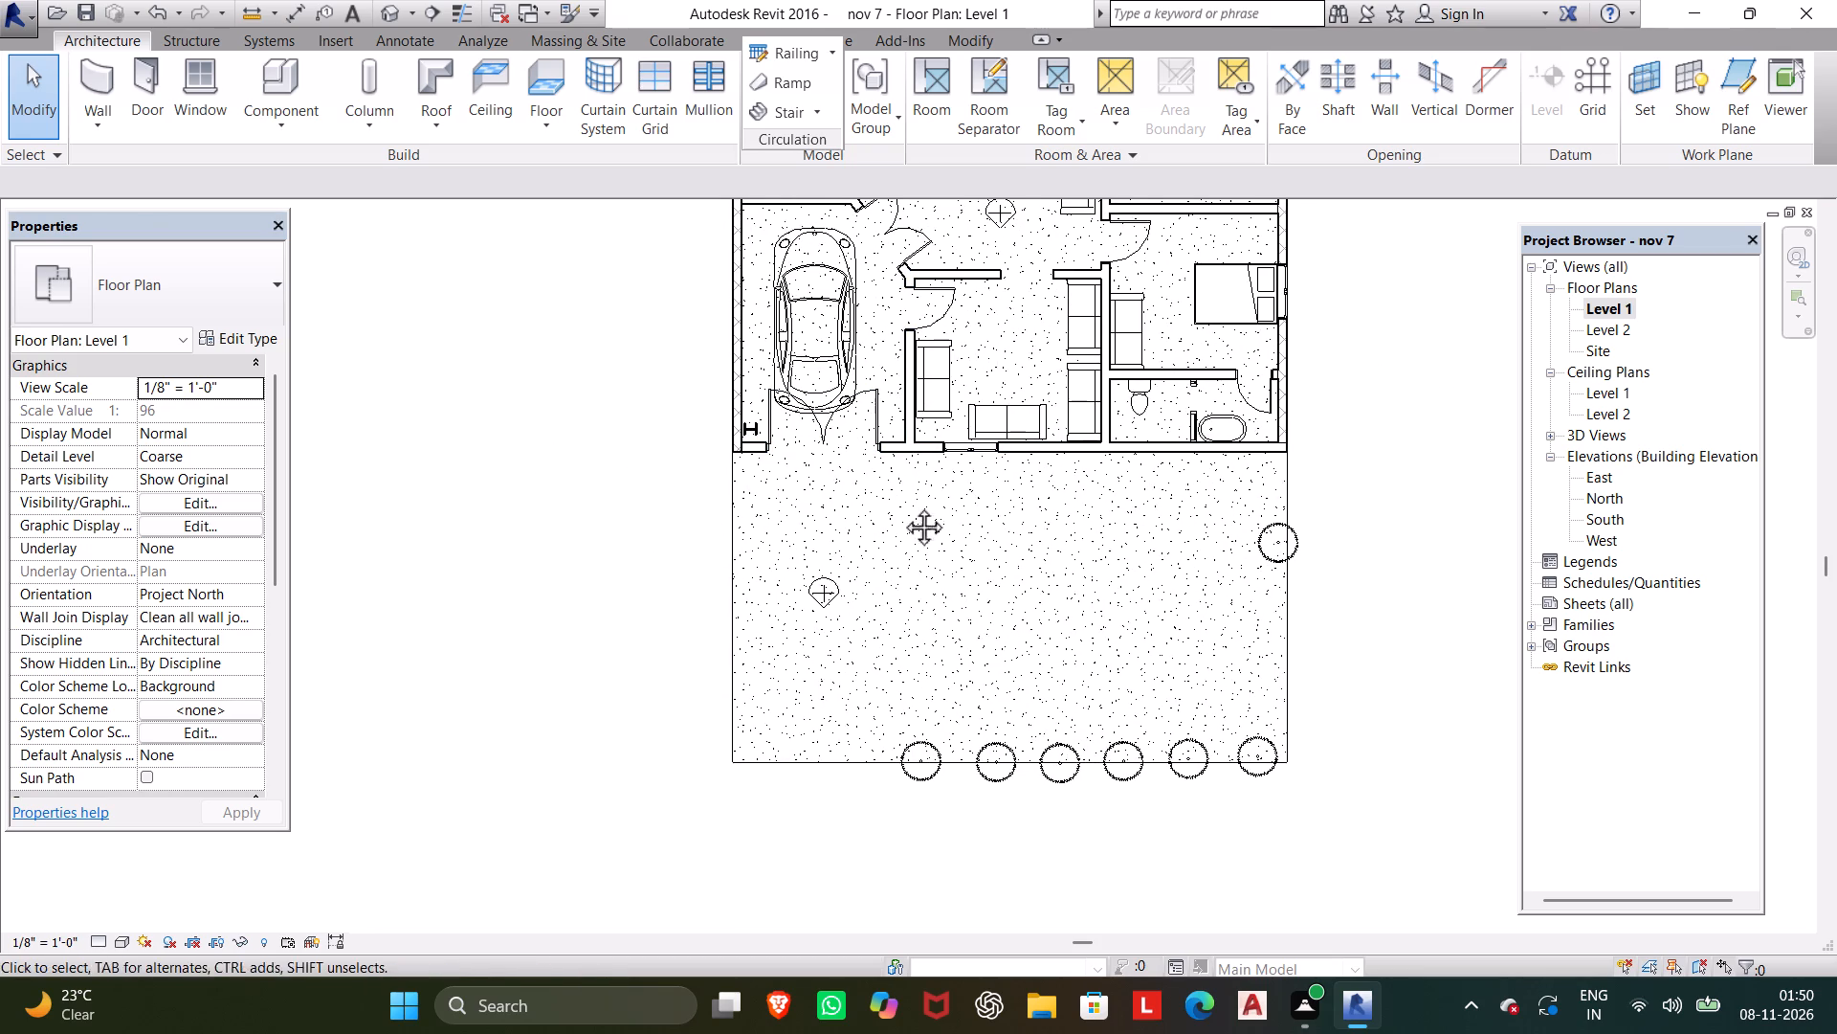
{"action": "middle_click_drag", "start_coordinate": [902, 506], "coordinate": [890, 624]}
{"action": "scroll", "coordinate": [887, 616], "scroll_direction": "up", "scroll_amount": 1}
{"action": "scroll", "coordinate": [817, 751], "scroll_direction": "down", "scroll_amount": 2}
{"action": "middle_click_drag", "start_coordinate": [817, 748], "coordinate": [854, 619]}
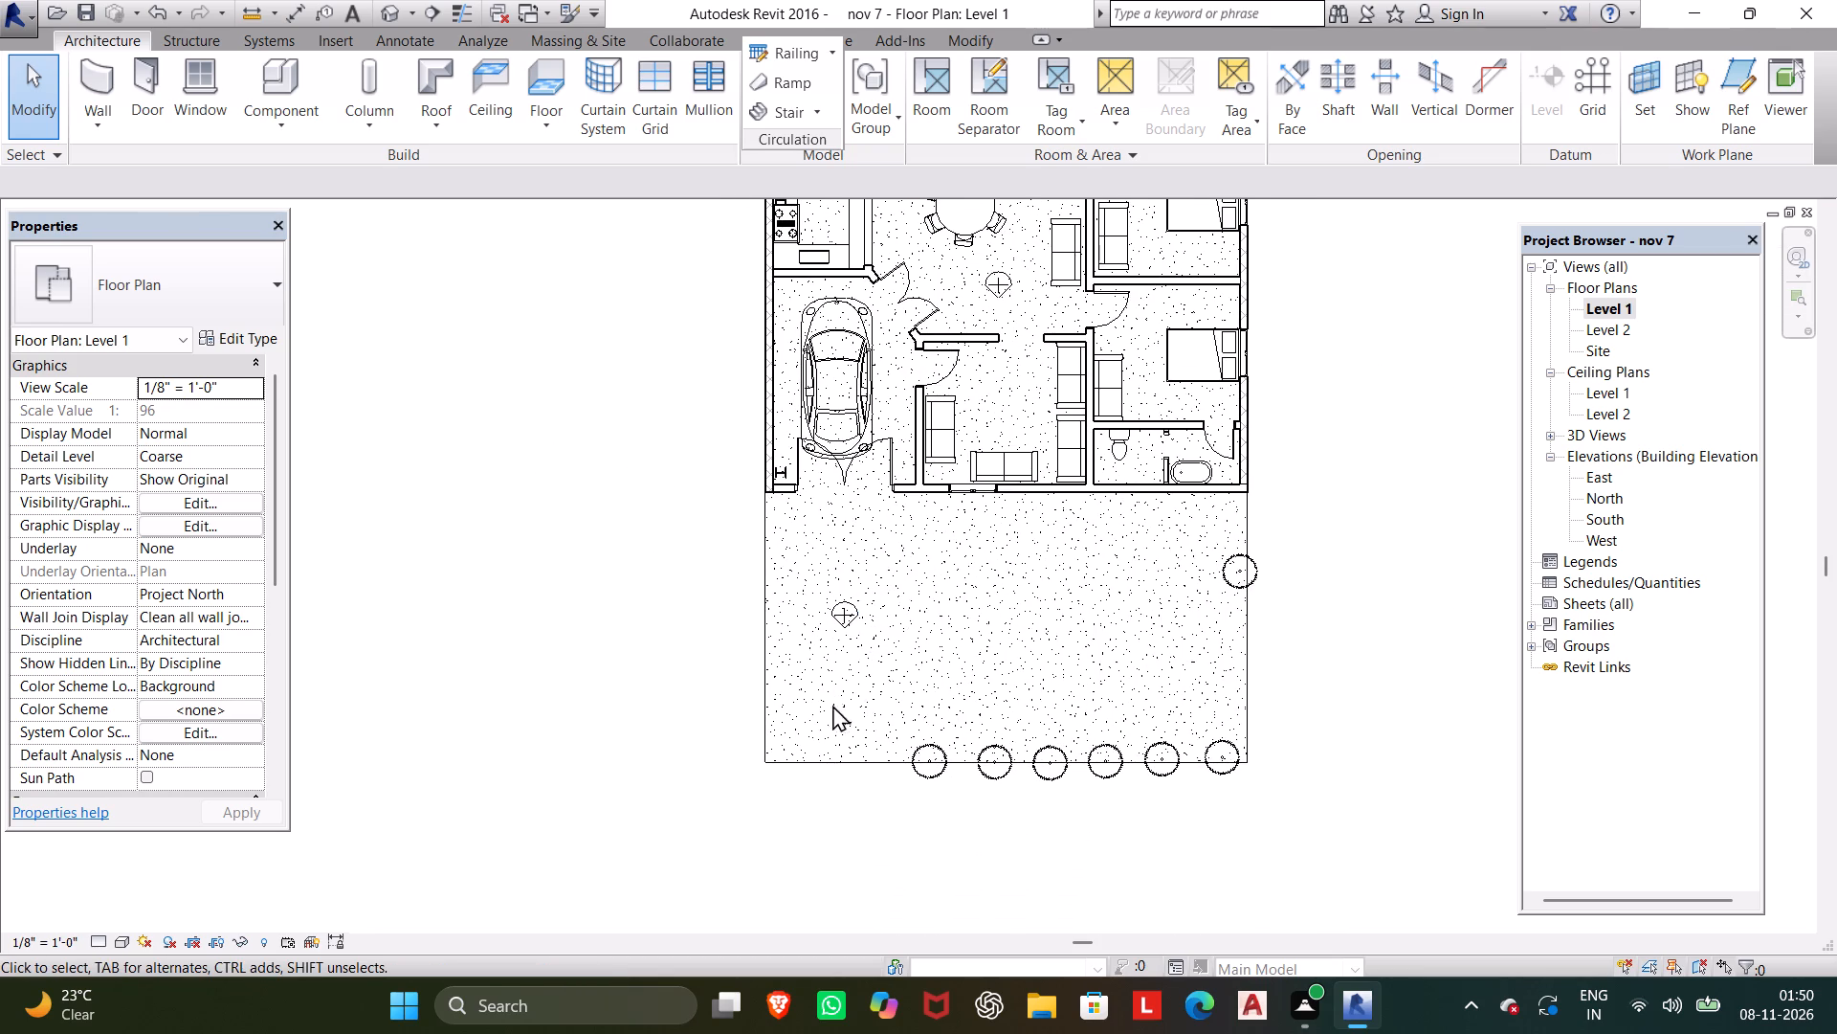
{"action": "left_click", "coordinate": [824, 755]}
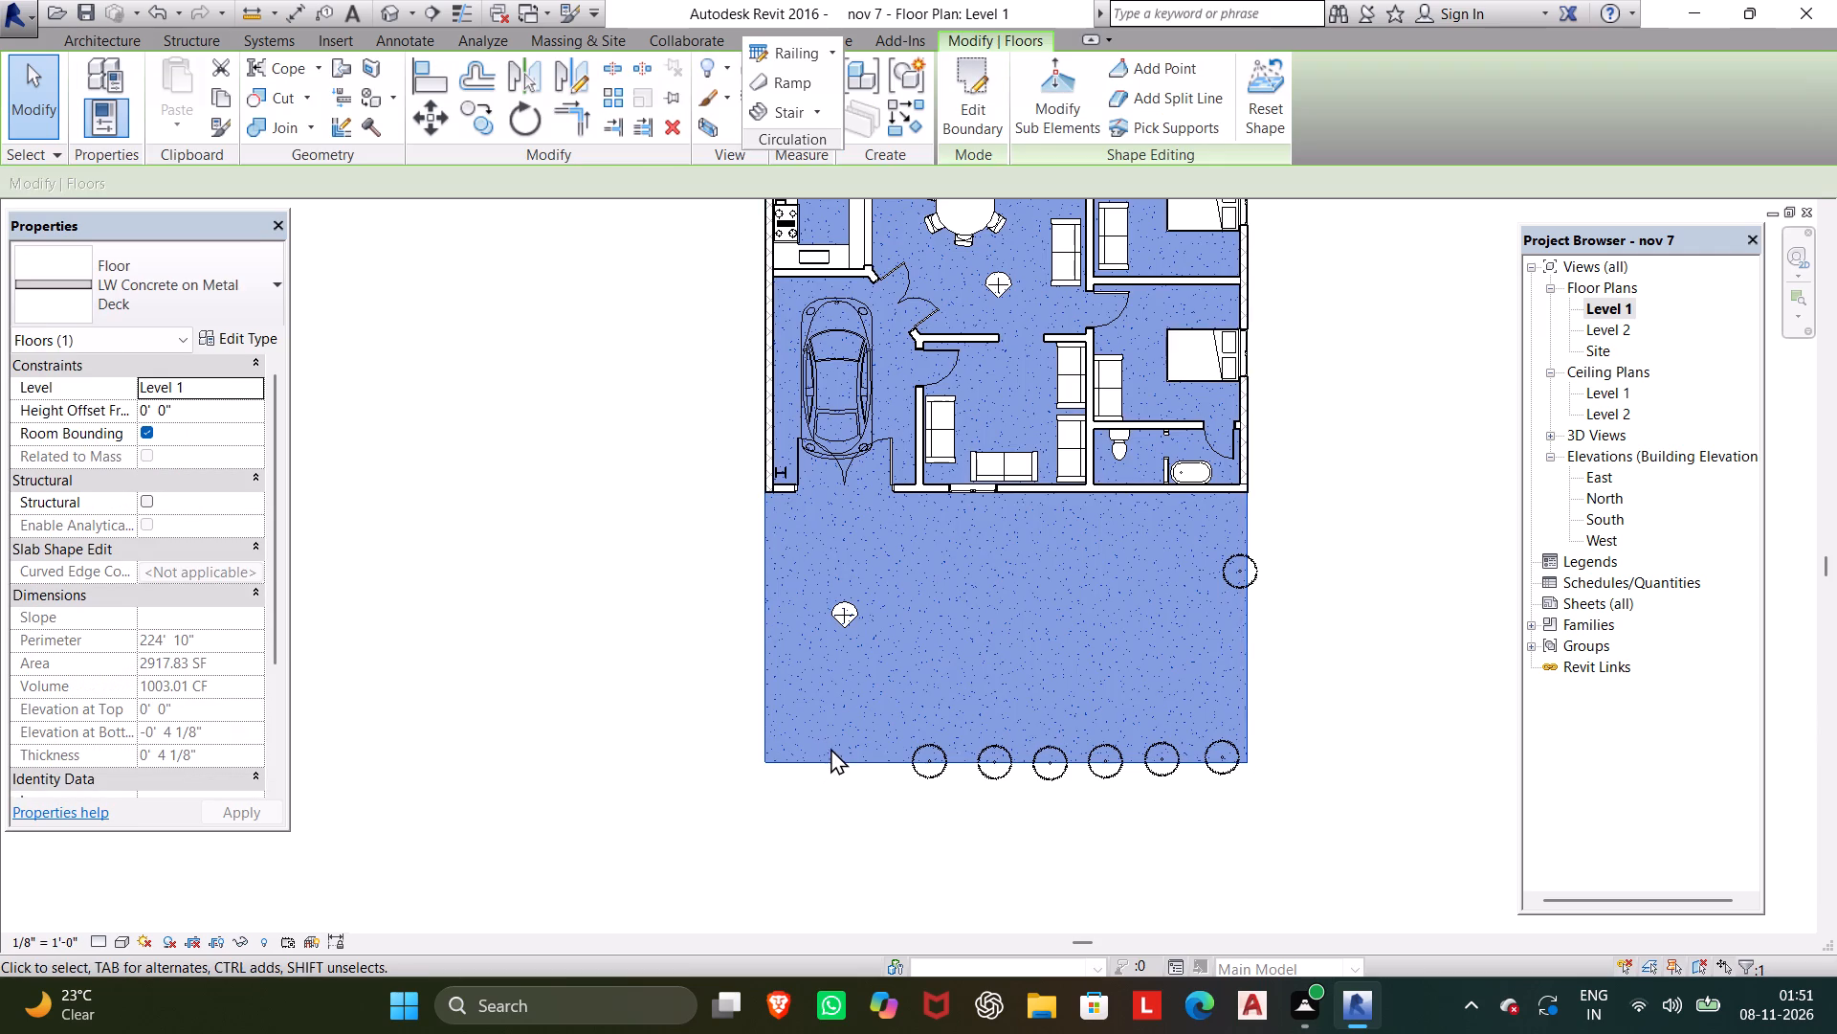
{"action": "left_click", "coordinate": [990, 92]}
{"action": "left_click_drag", "start_coordinate": [893, 760], "coordinate": [896, 738]}
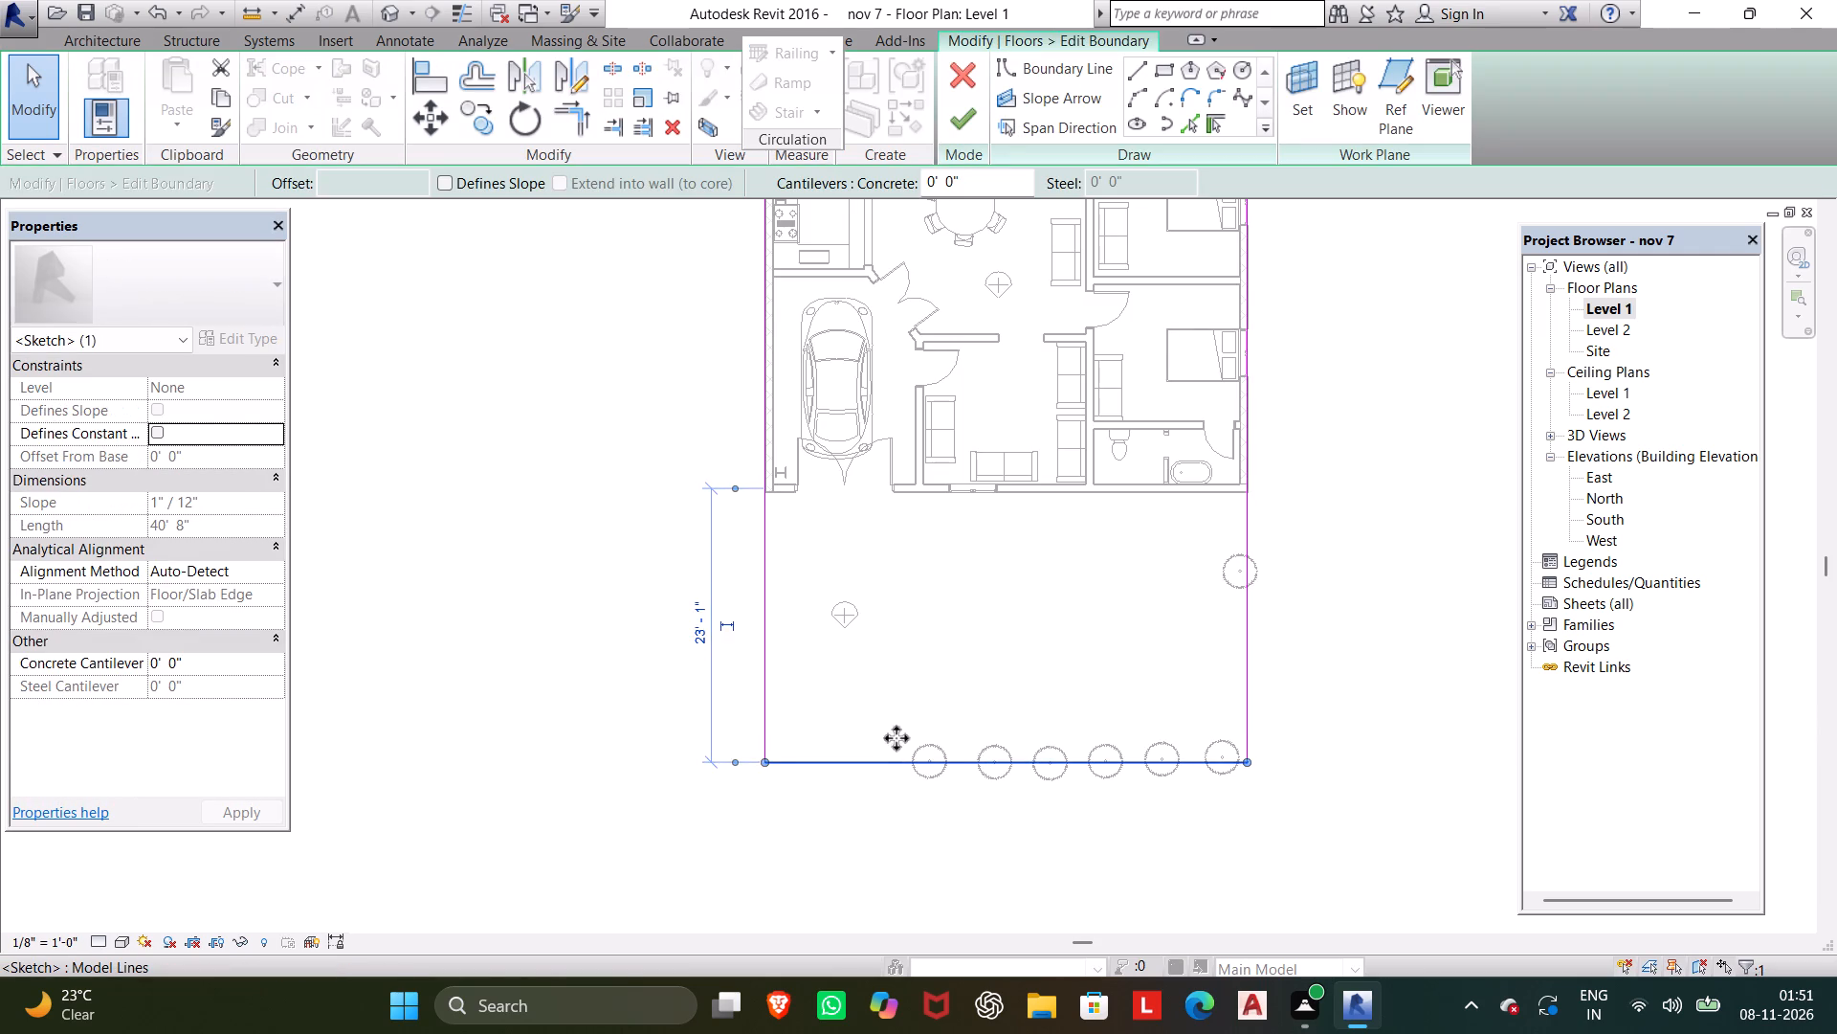
{"action": "left_click_drag", "start_coordinate": [896, 738], "coordinate": [929, 659]}
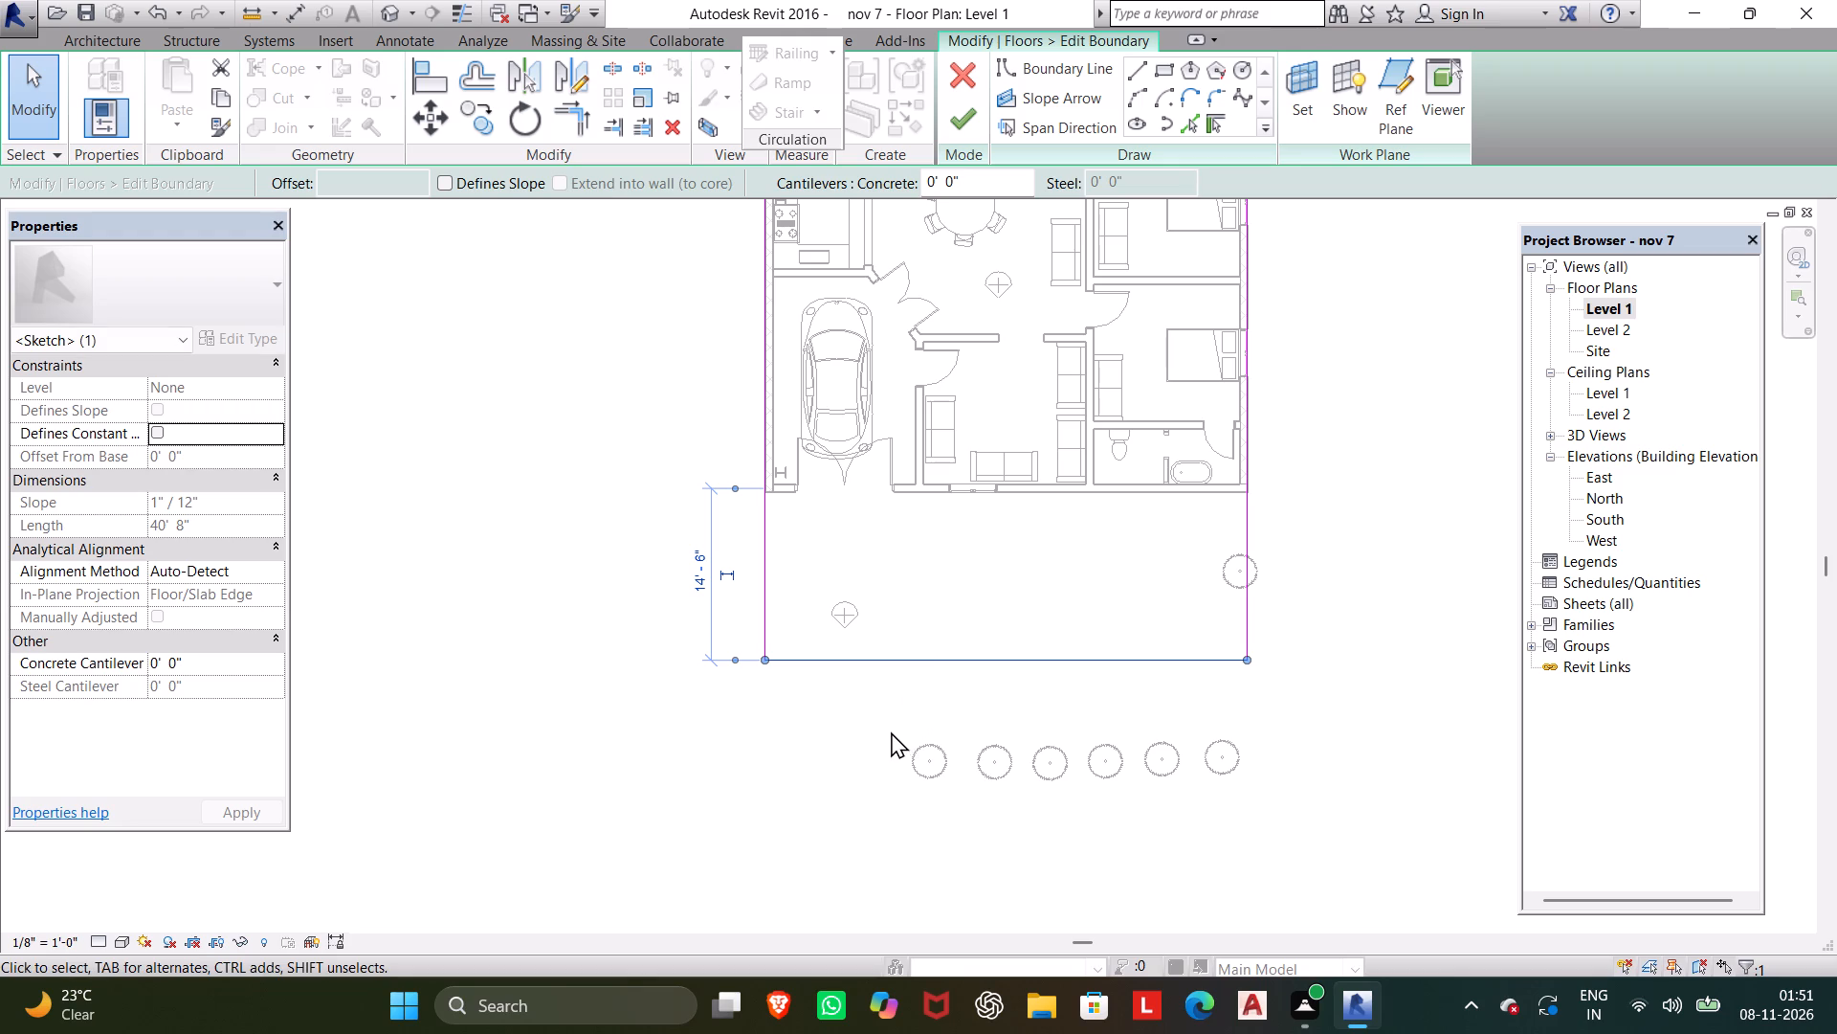
{"action": "left_click", "coordinate": [963, 133]}
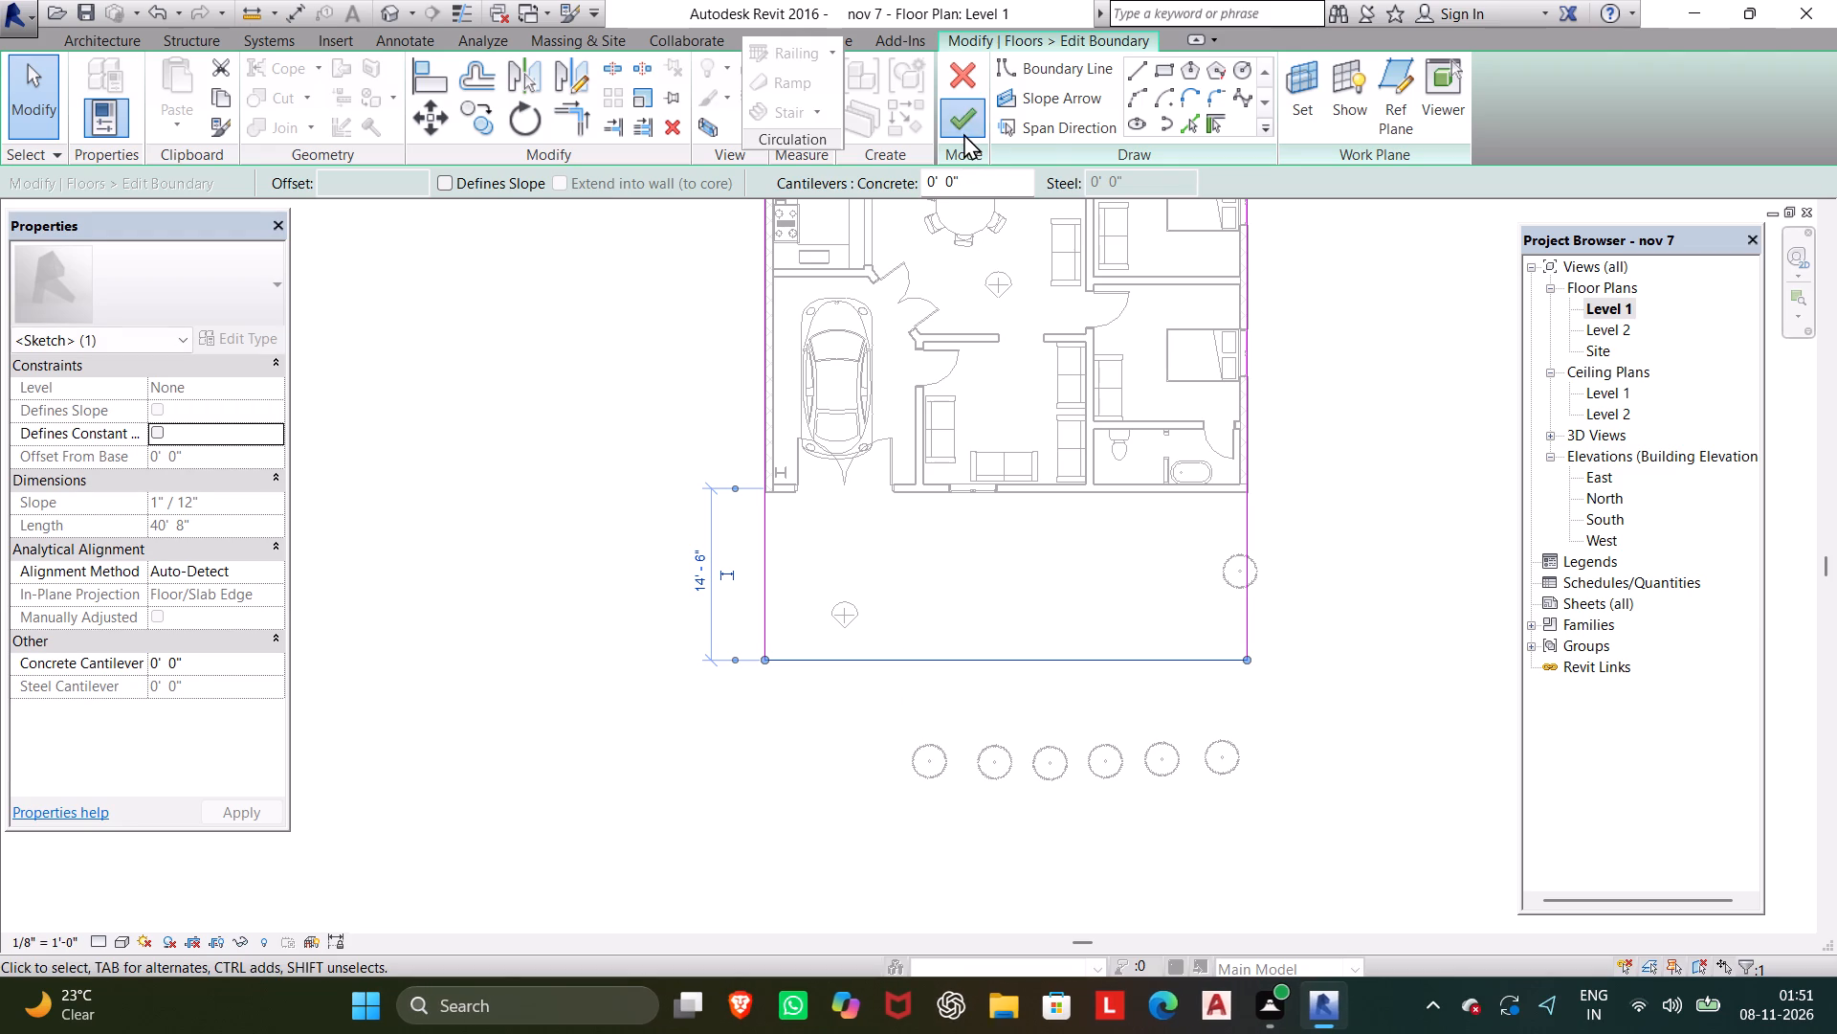
Move the row of six Chinese Junipers about 8'-10" toward the house, onto the shortened floor's front edge.
{"action": "left_click_drag", "start_coordinate": [1273, 820], "coordinate": [1147, 800]}
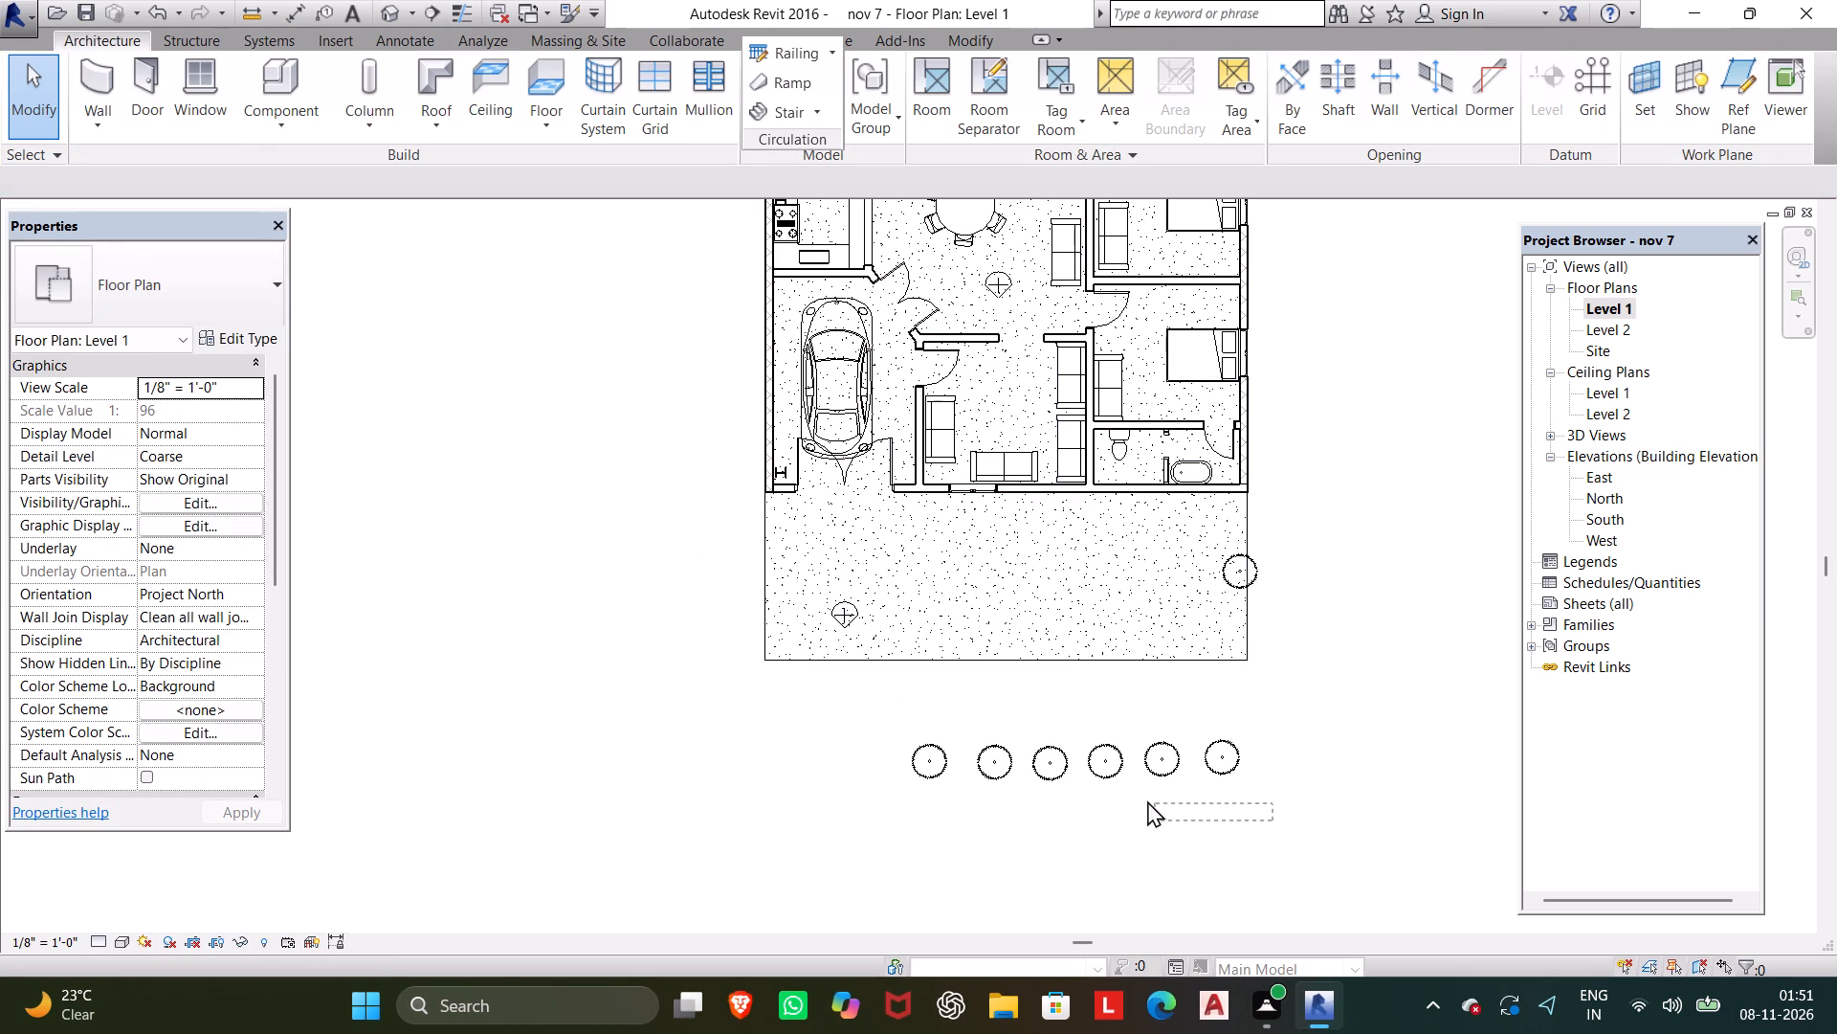
{"action": "left_click_drag", "start_coordinate": [1147, 800], "coordinate": [884, 731]}
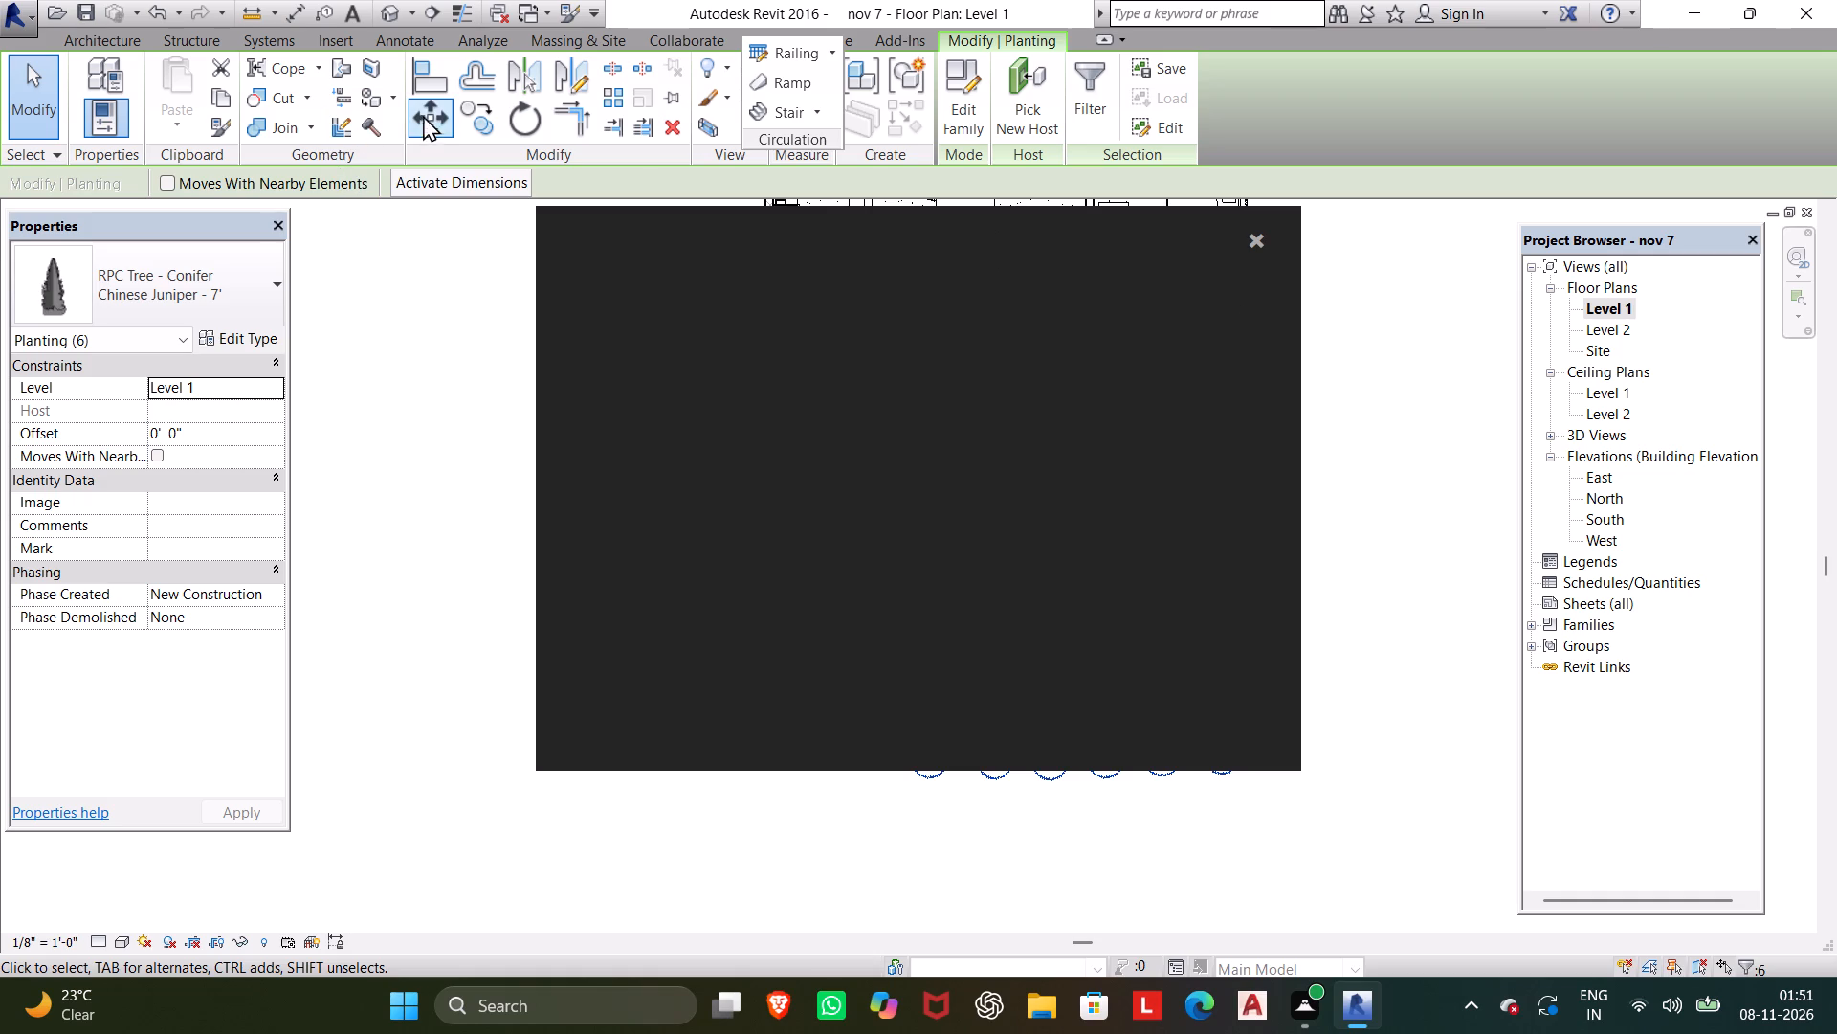
{"action": "left_click", "coordinate": [1256, 233]}
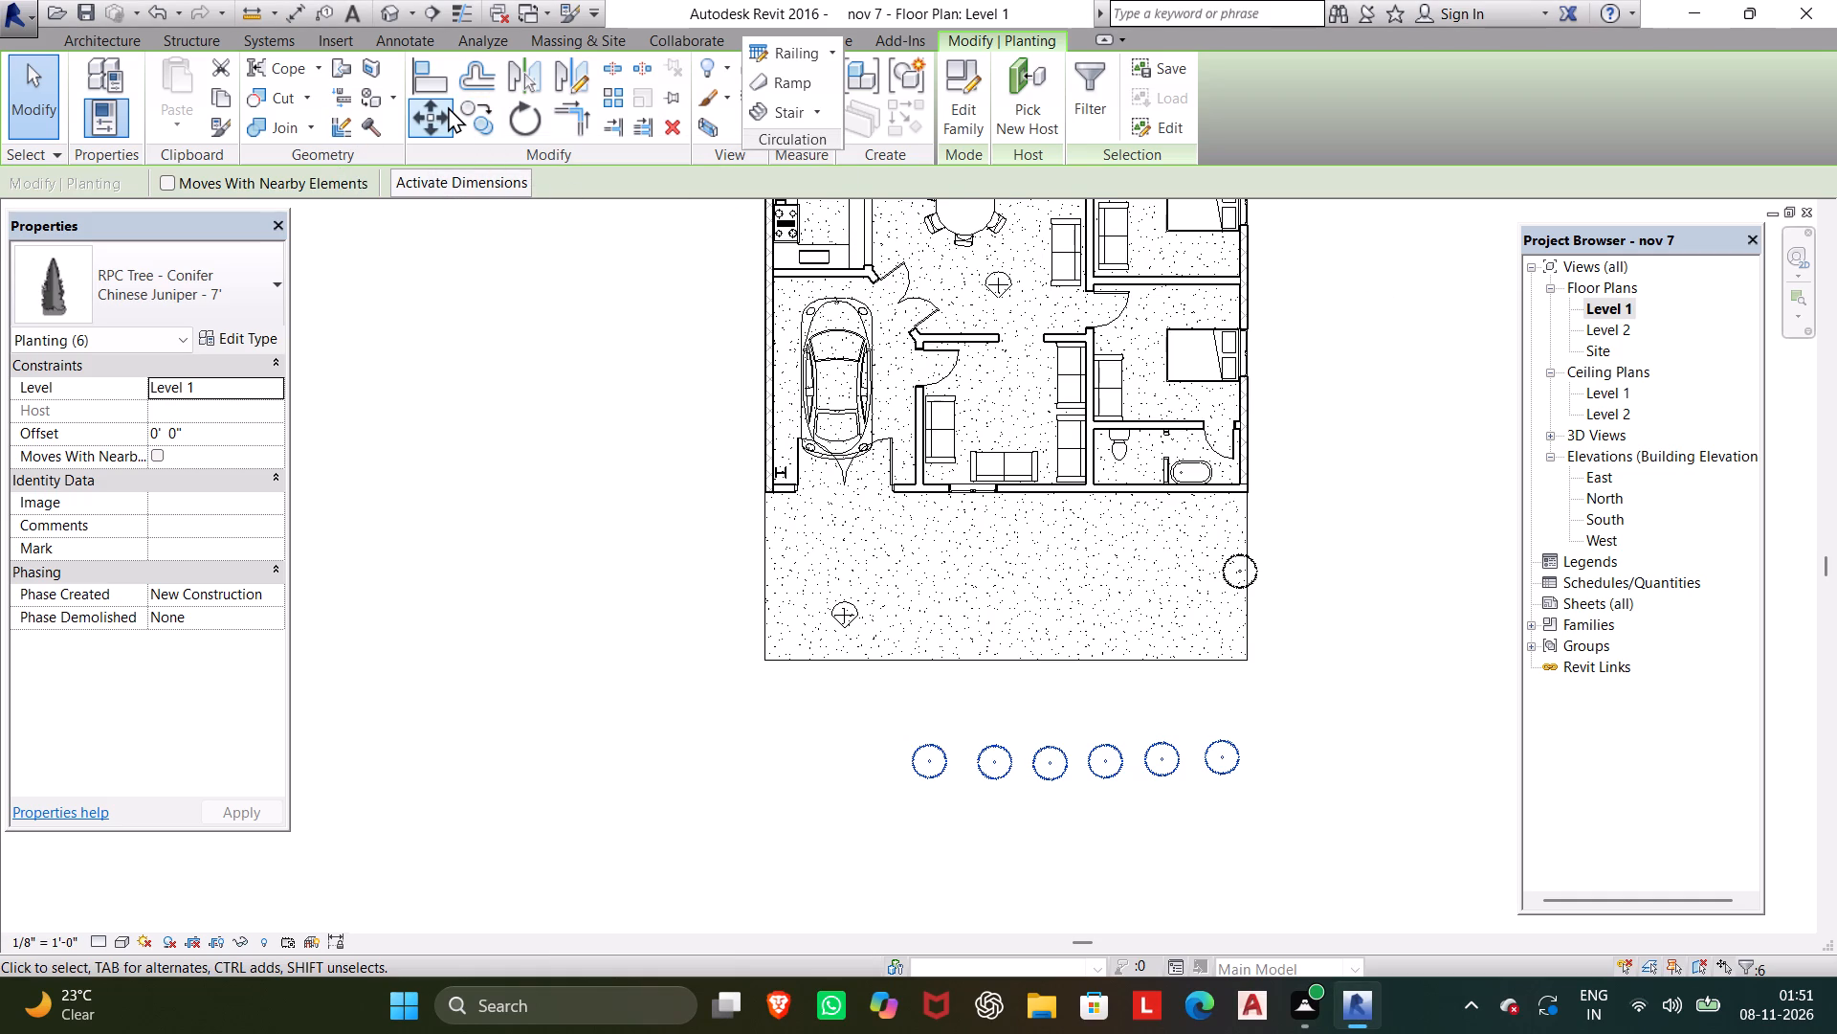
{"action": "left_click", "coordinate": [428, 111]}
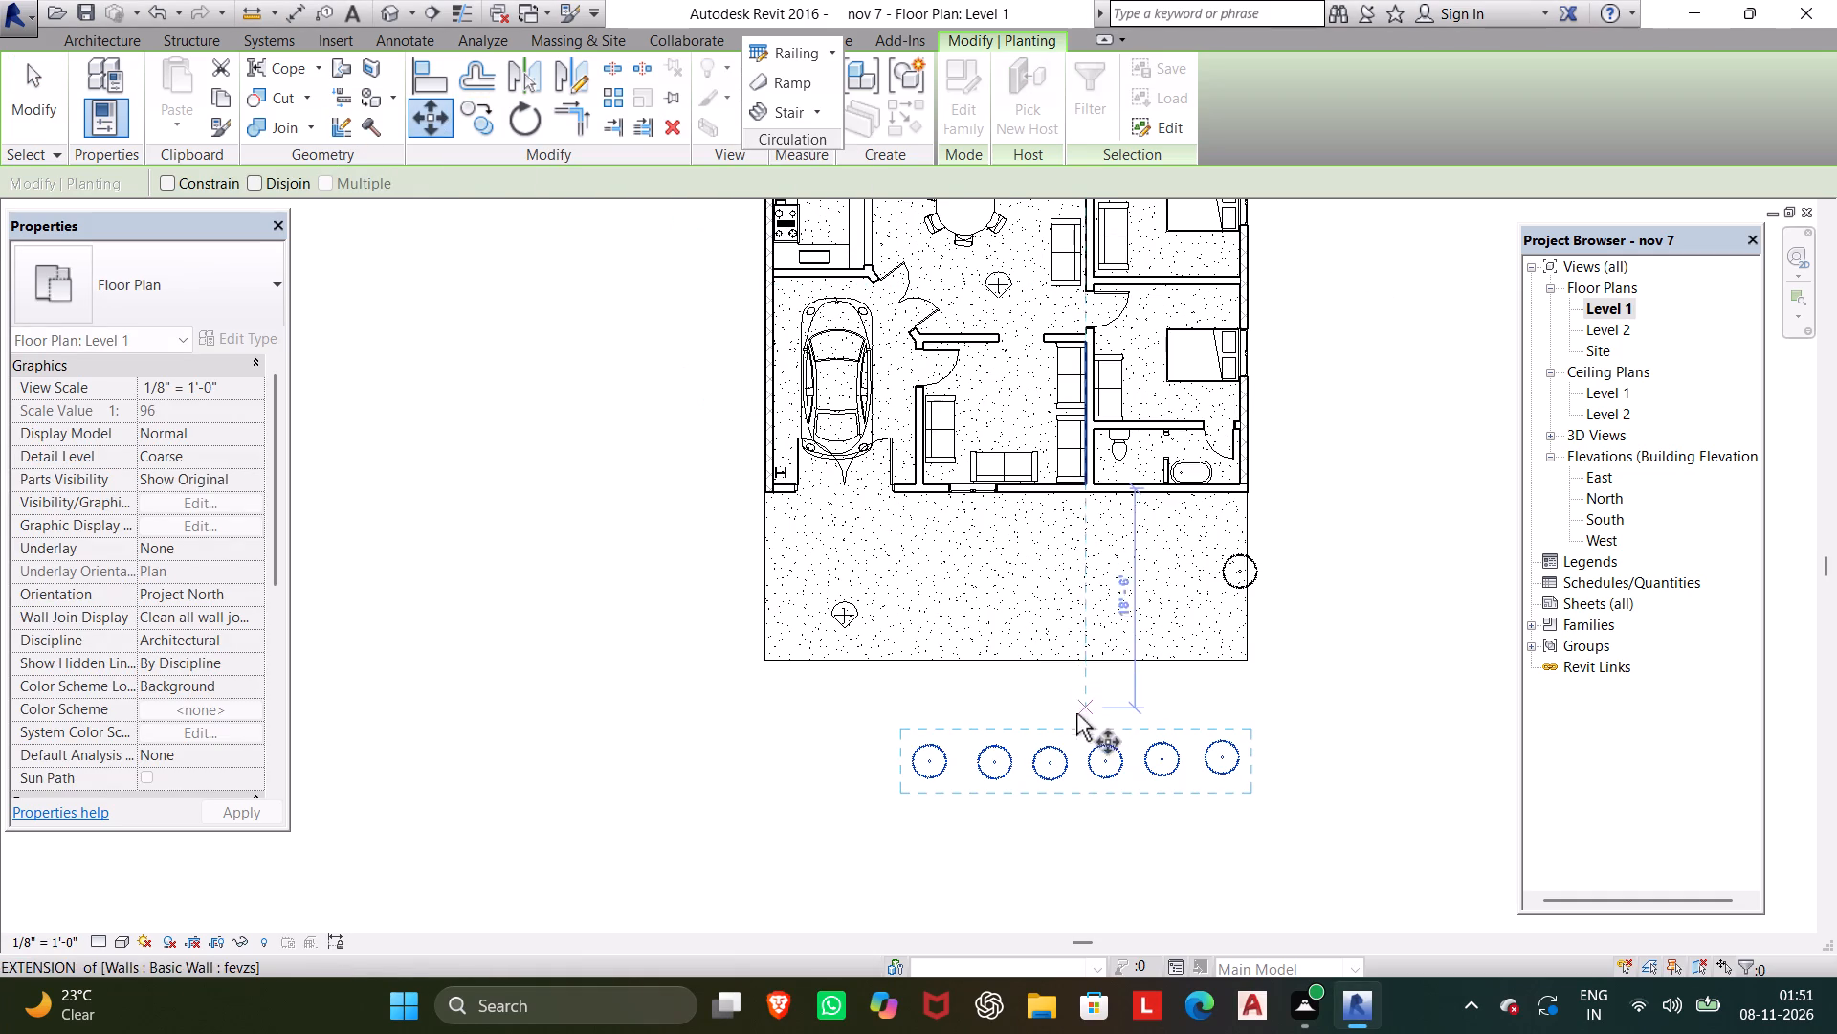
{"action": "left_click", "coordinate": [1069, 760]}
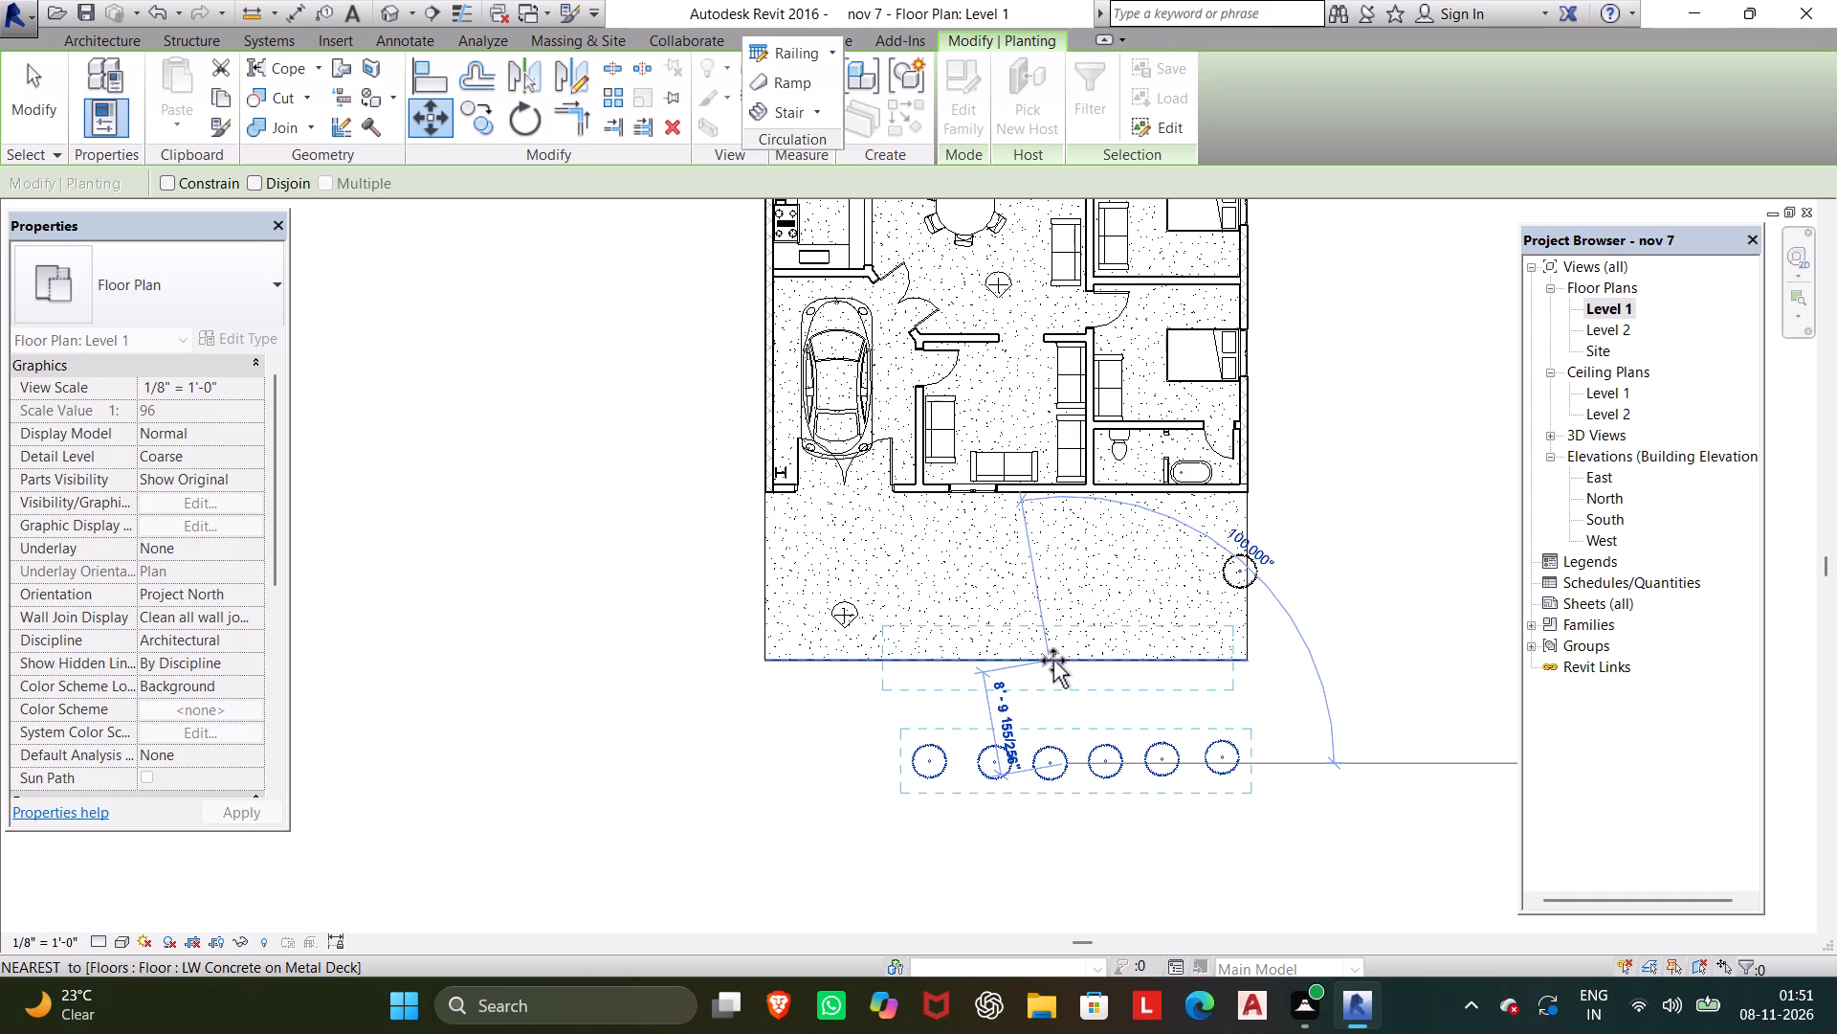
{"action": "left_click", "coordinate": [1053, 661]}
Nudge the fifth juniper from the garage side slightly away from the house to line up with the front row.
{"action": "scroll", "coordinate": [1076, 651], "scroll_direction": "up", "scroll_amount": 10}
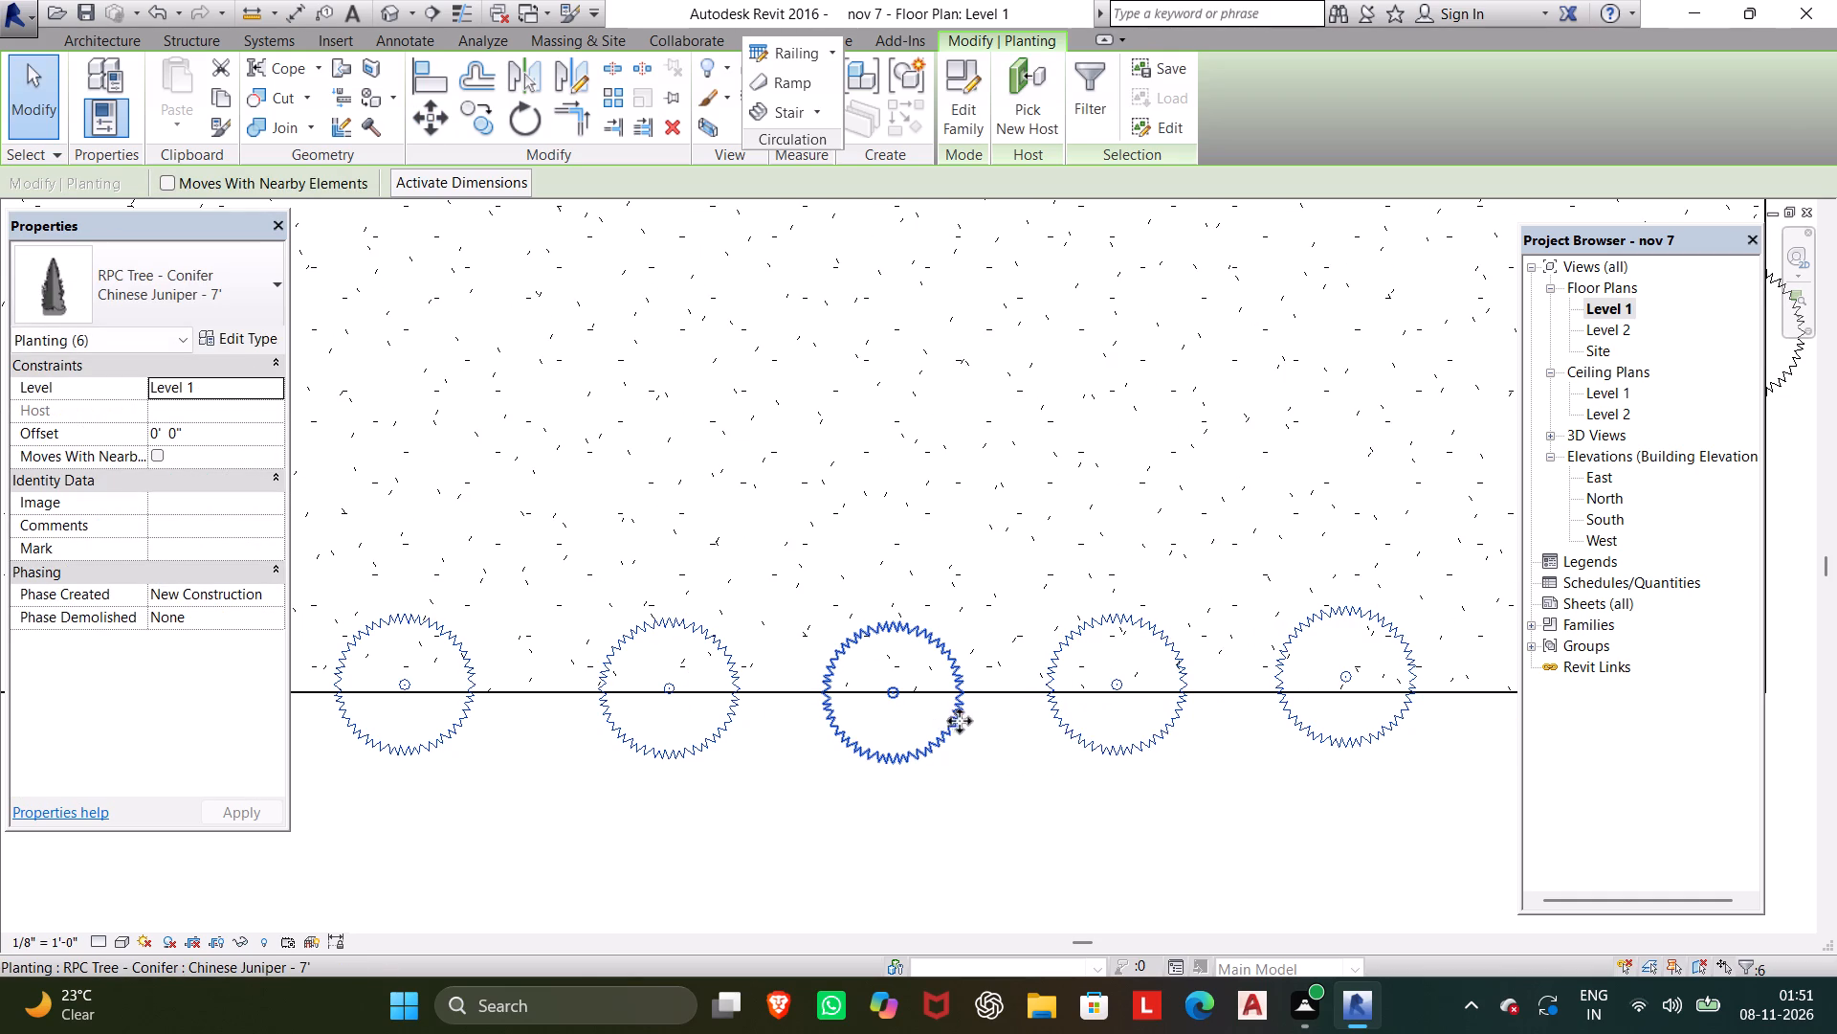
{"action": "left_click", "coordinate": [1367, 735]}
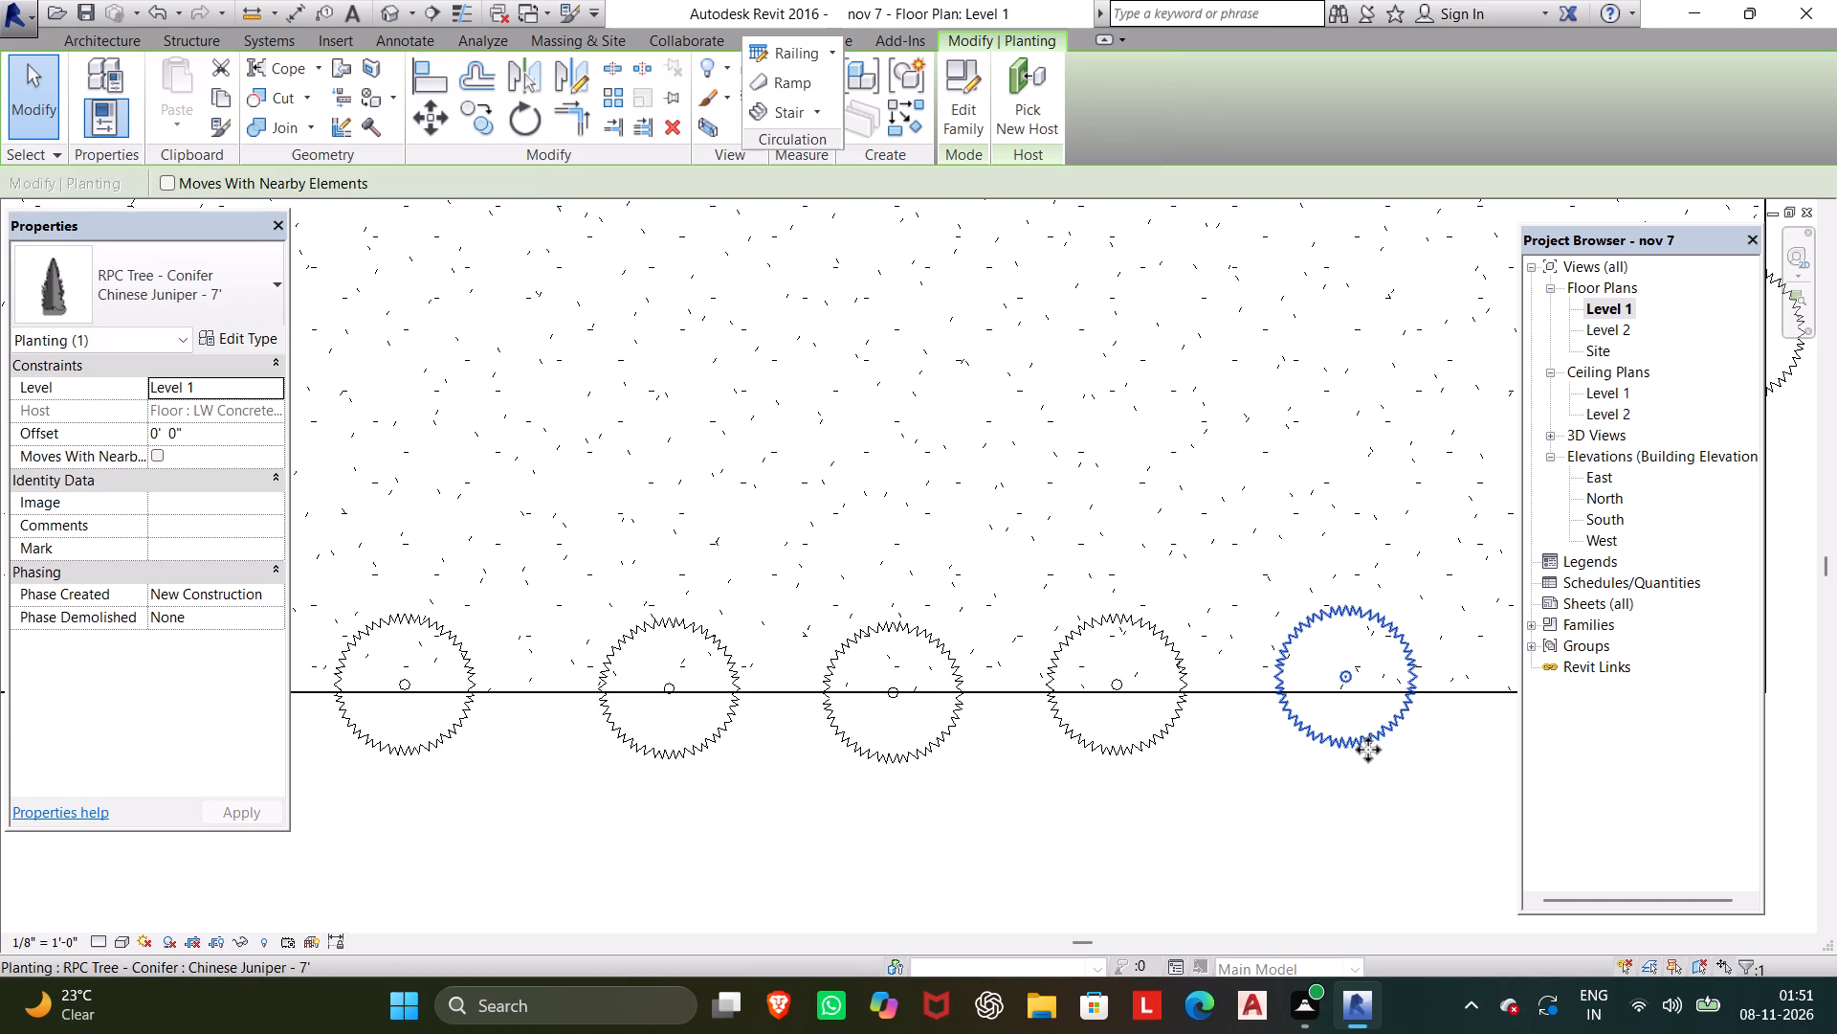
{"action": "left_click", "coordinate": [1368, 748]}
{"action": "key", "text": "grave"}
{"action": "key", "text": "Escape"}
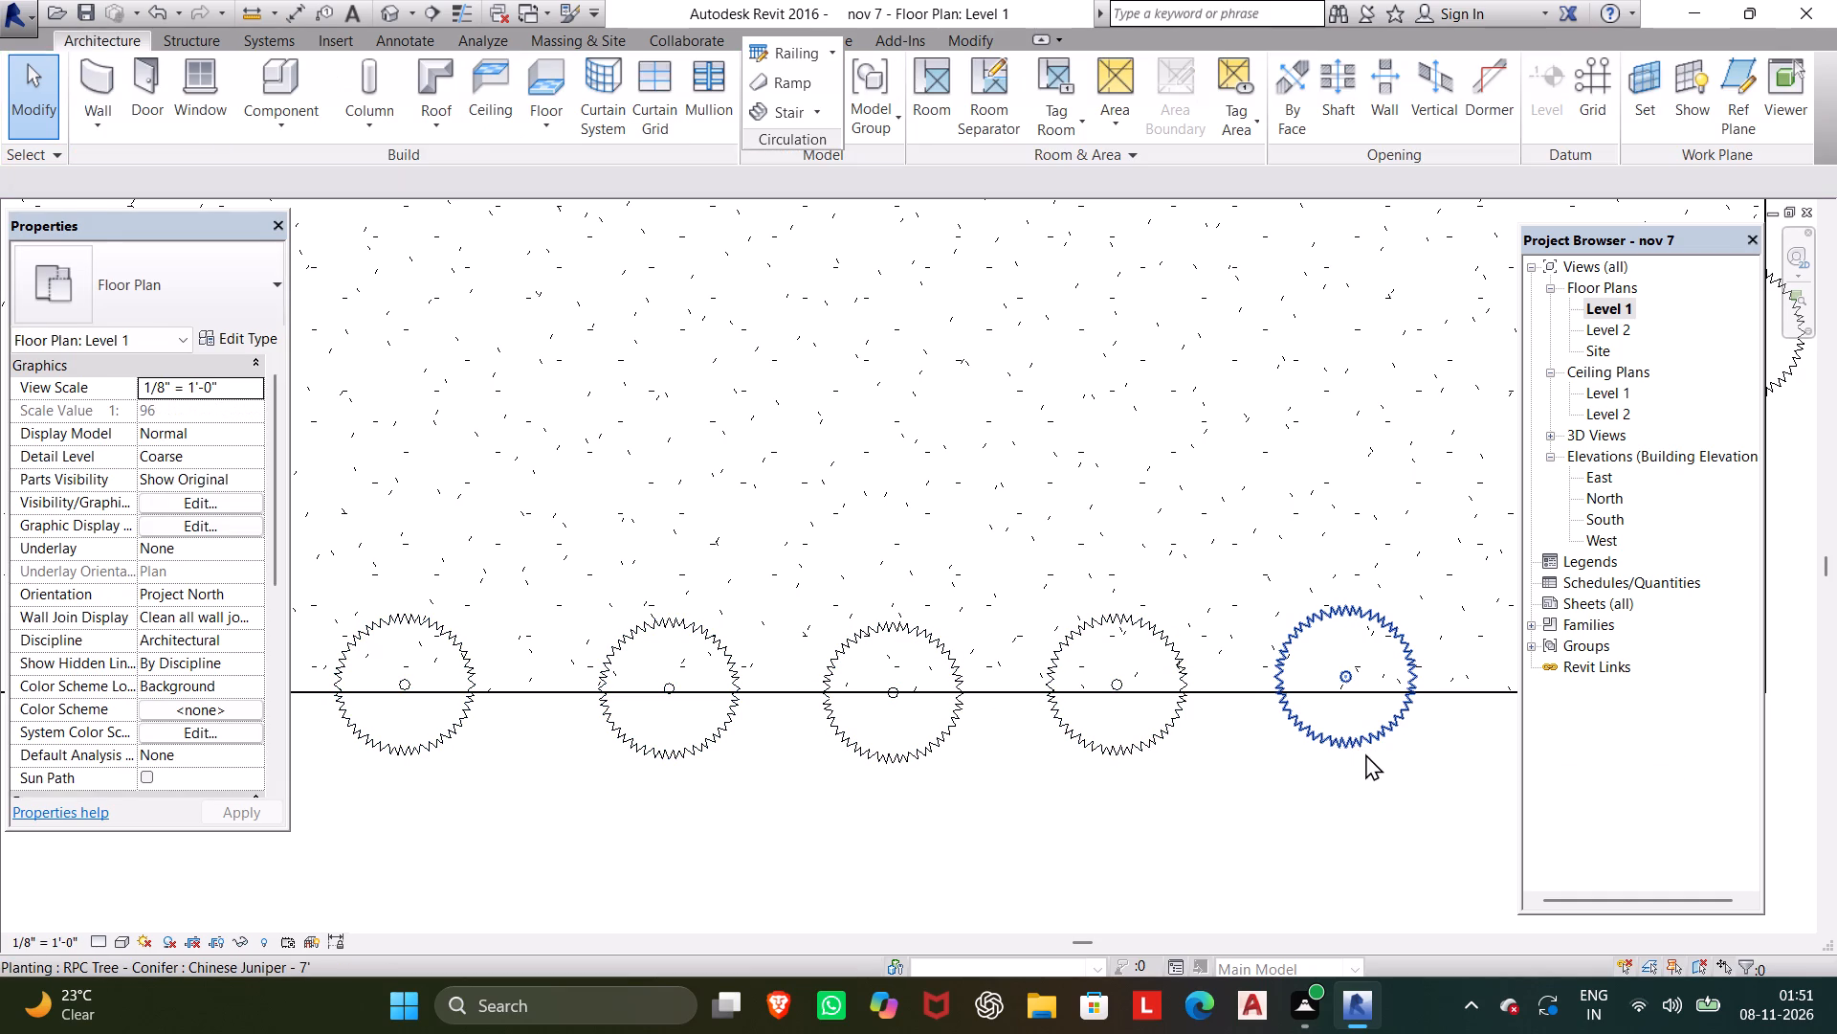
{"action": "key", "text": "Escape"}
{"action": "key", "text": "Down"}
{"action": "key", "text": "Down"}
{"action": "left_click", "coordinate": [1371, 730]}
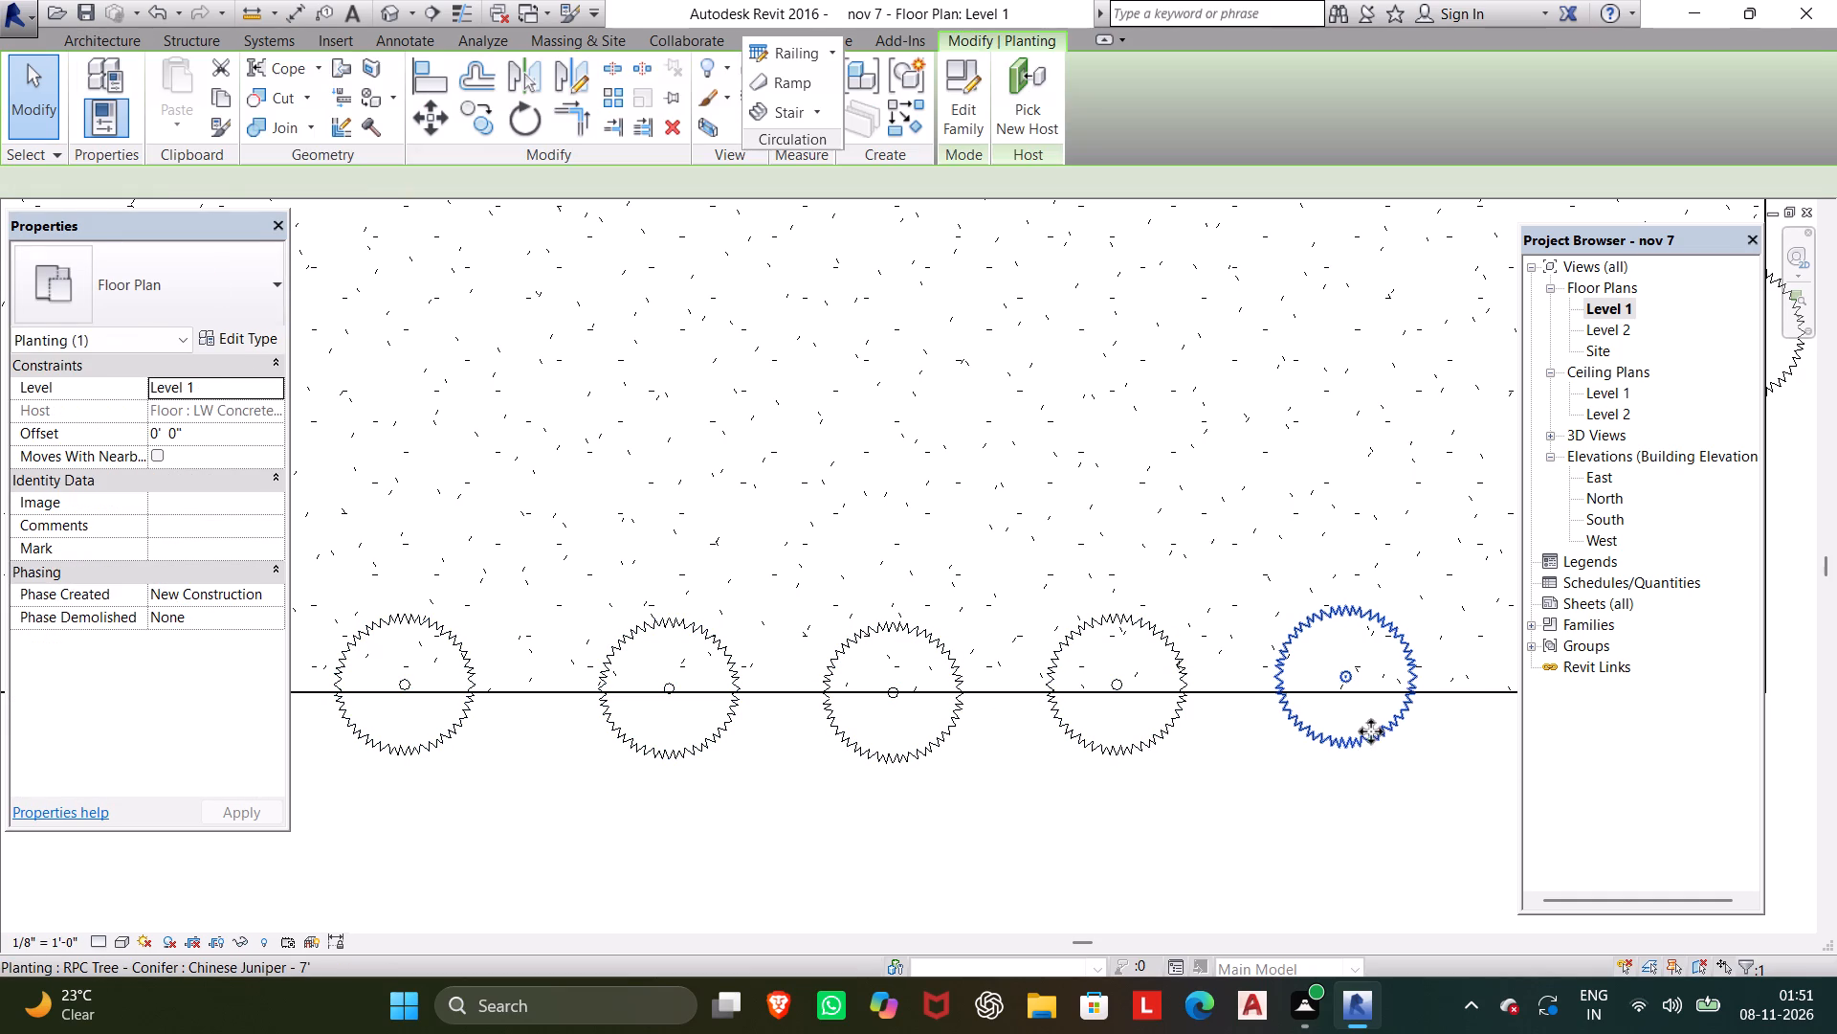
{"action": "key", "text": "Down"}
{"action": "key", "text": "Down"}
{"action": "key", "text": "Down"}
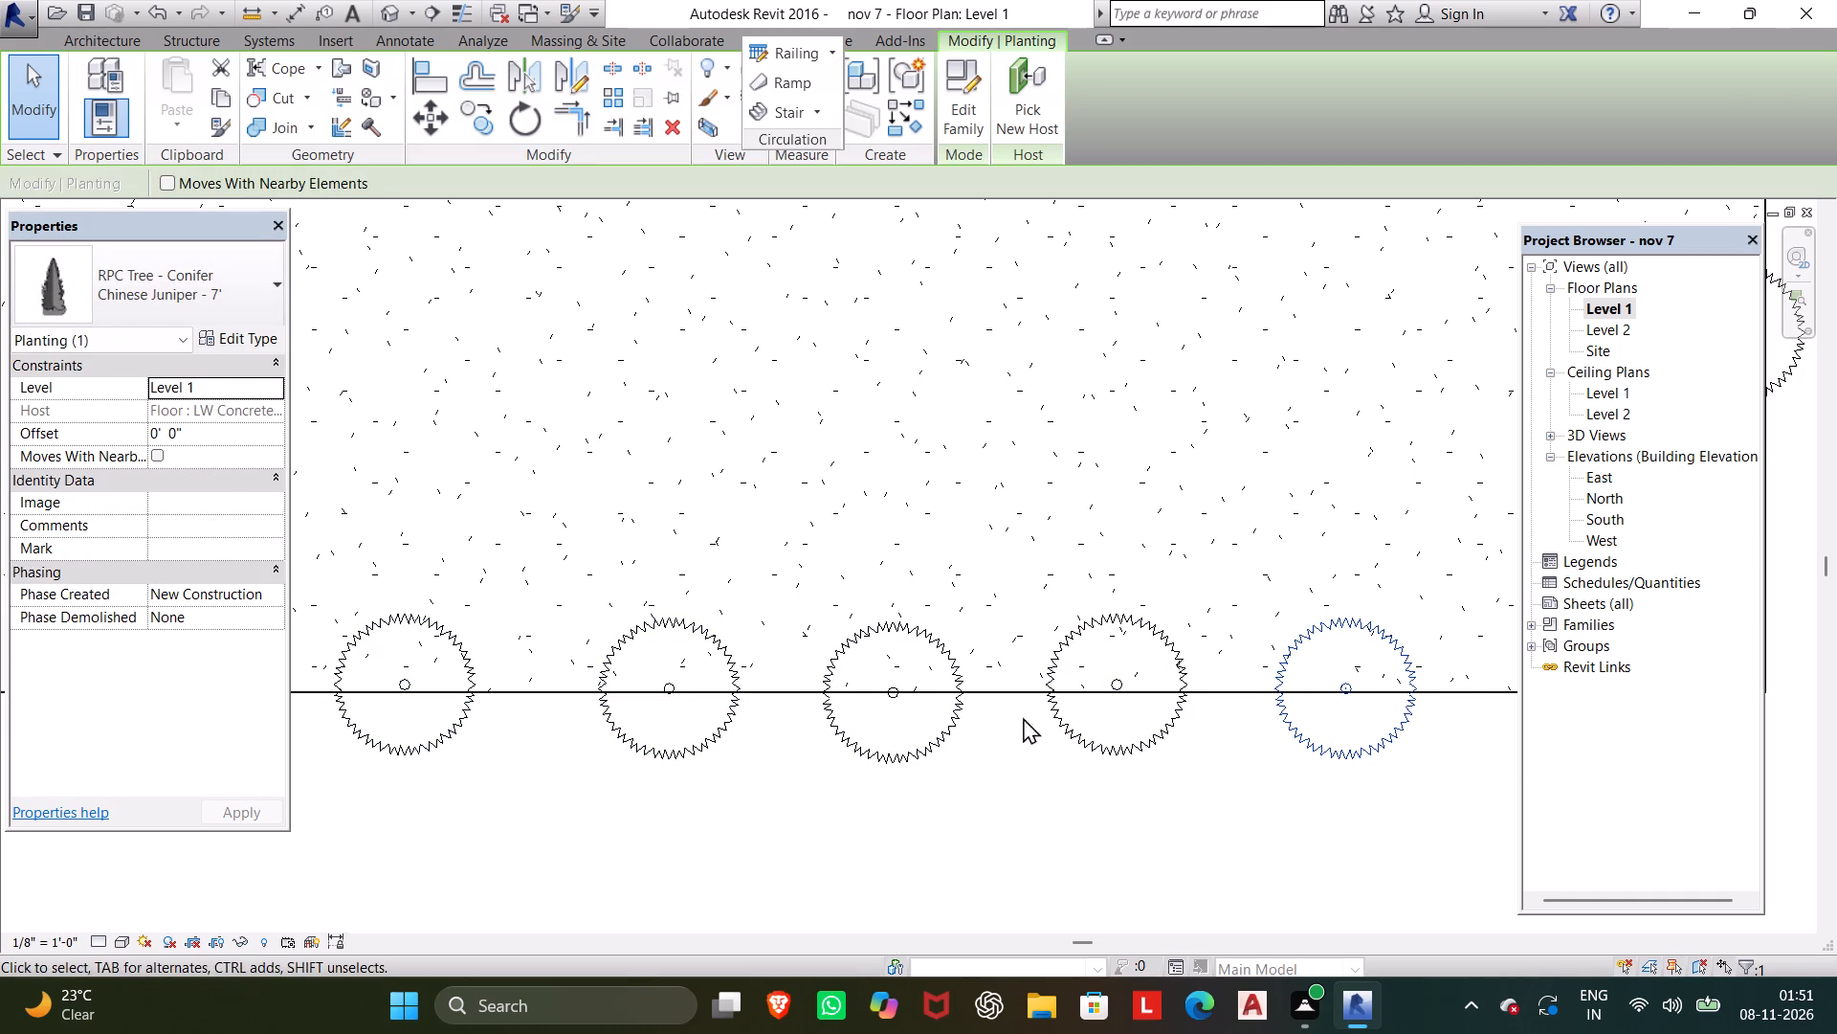
Nudge the third juniper from the garage side slightly toward the house to level it with its neighbours.
{"action": "left_click", "coordinate": [910, 733]}
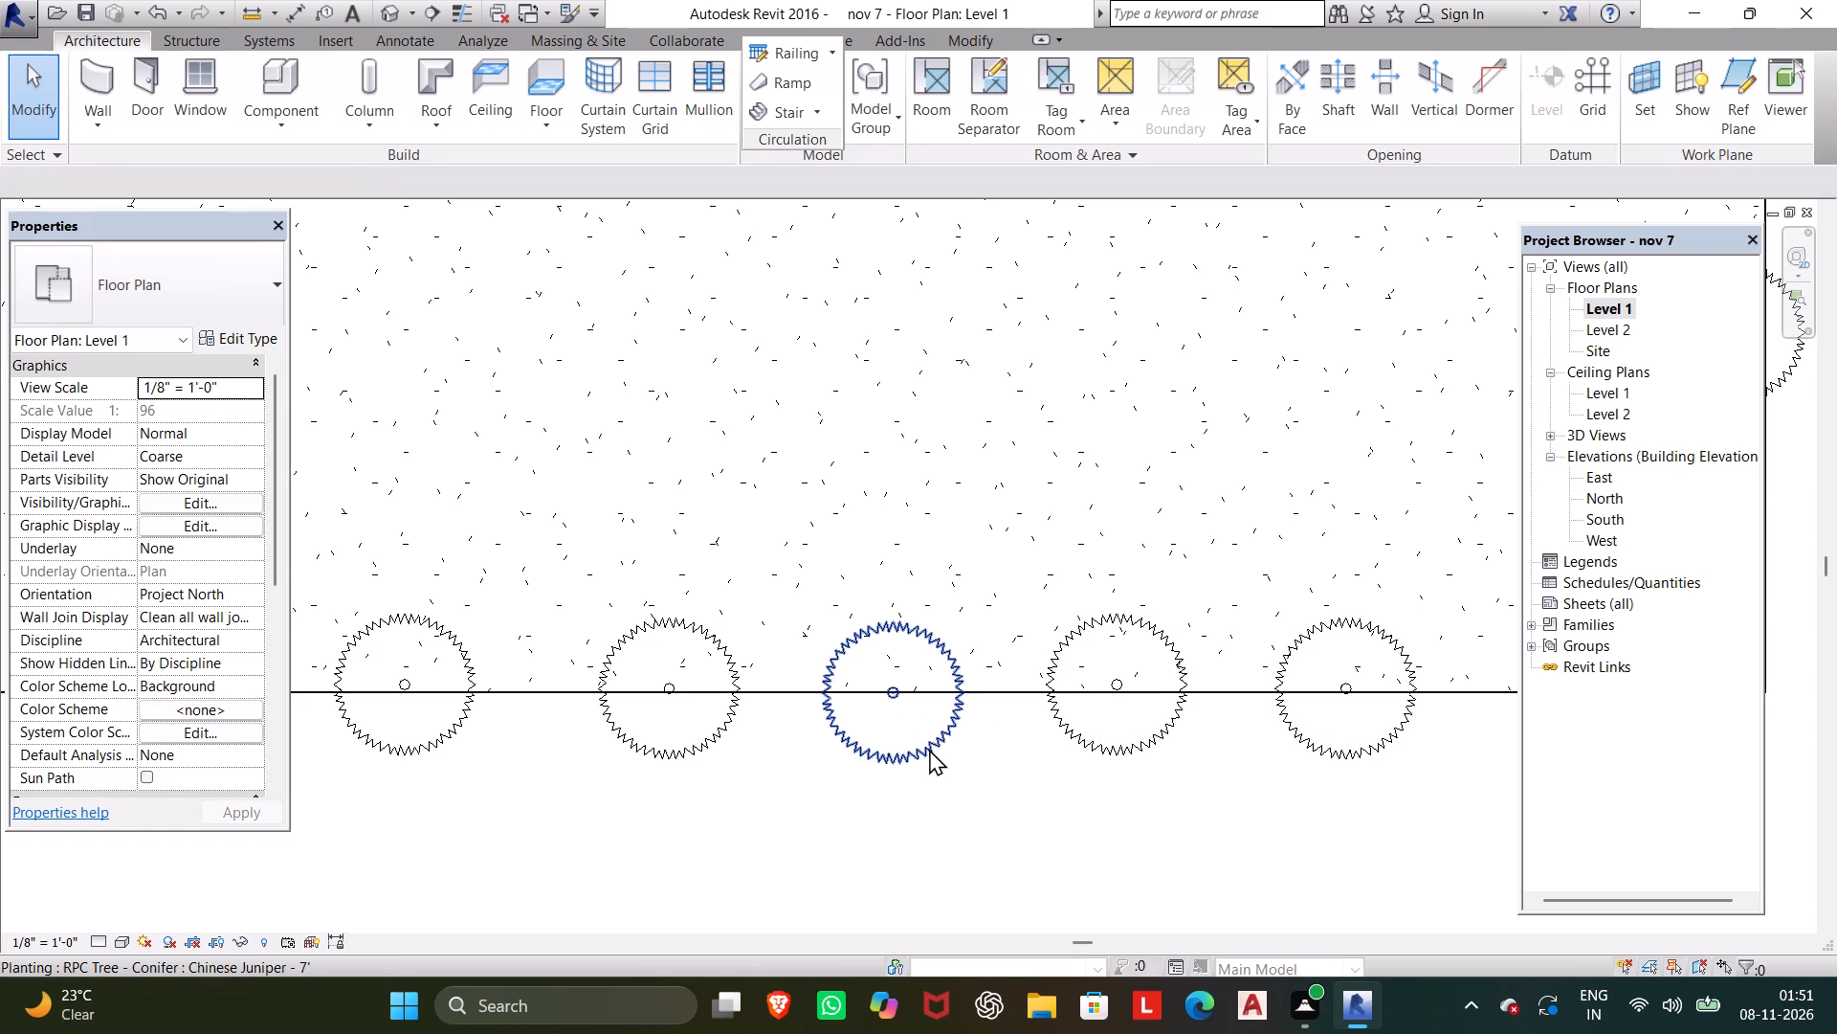
{"action": "left_click", "coordinate": [929, 749]}
{"action": "key", "text": "Up"}
{"action": "key", "text": "Up"}
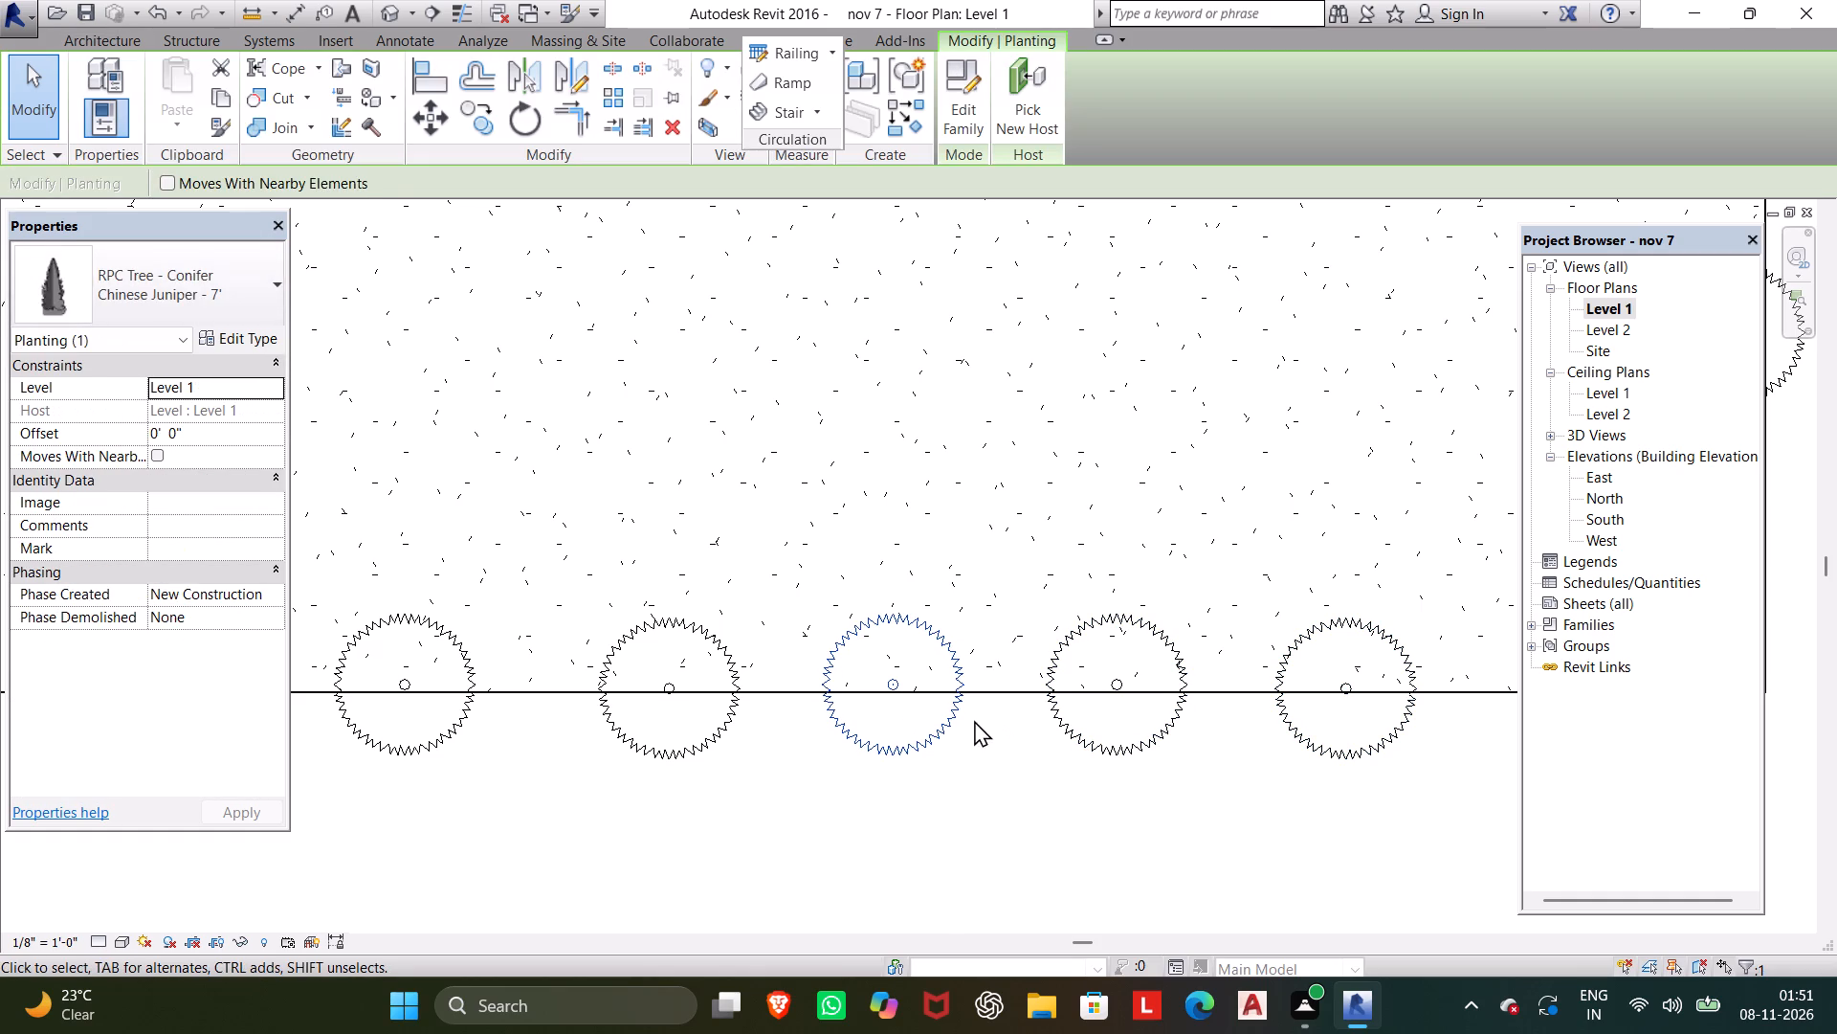
Nudge the second juniper slightly toward the house to level it, and shift it a little closer to the garage-side juniper.
{"action": "left_click", "coordinate": [692, 750]}
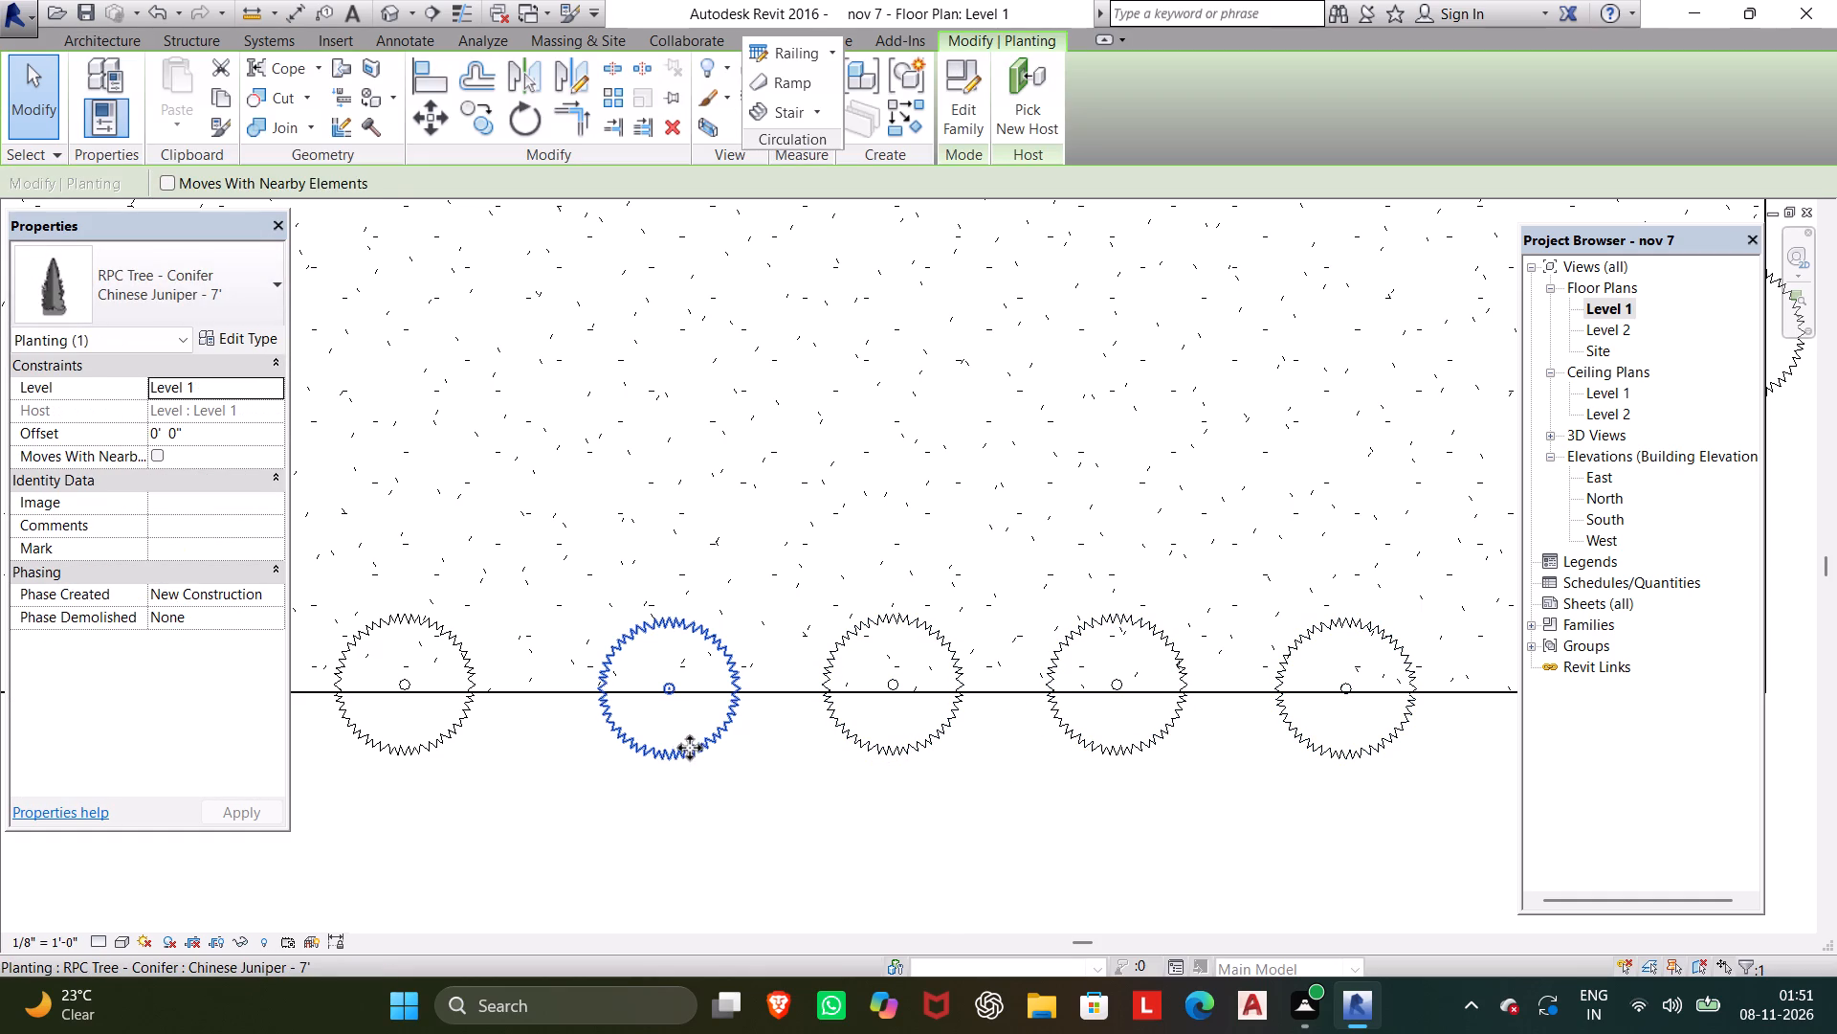
{"action": "key", "text": "Up"}
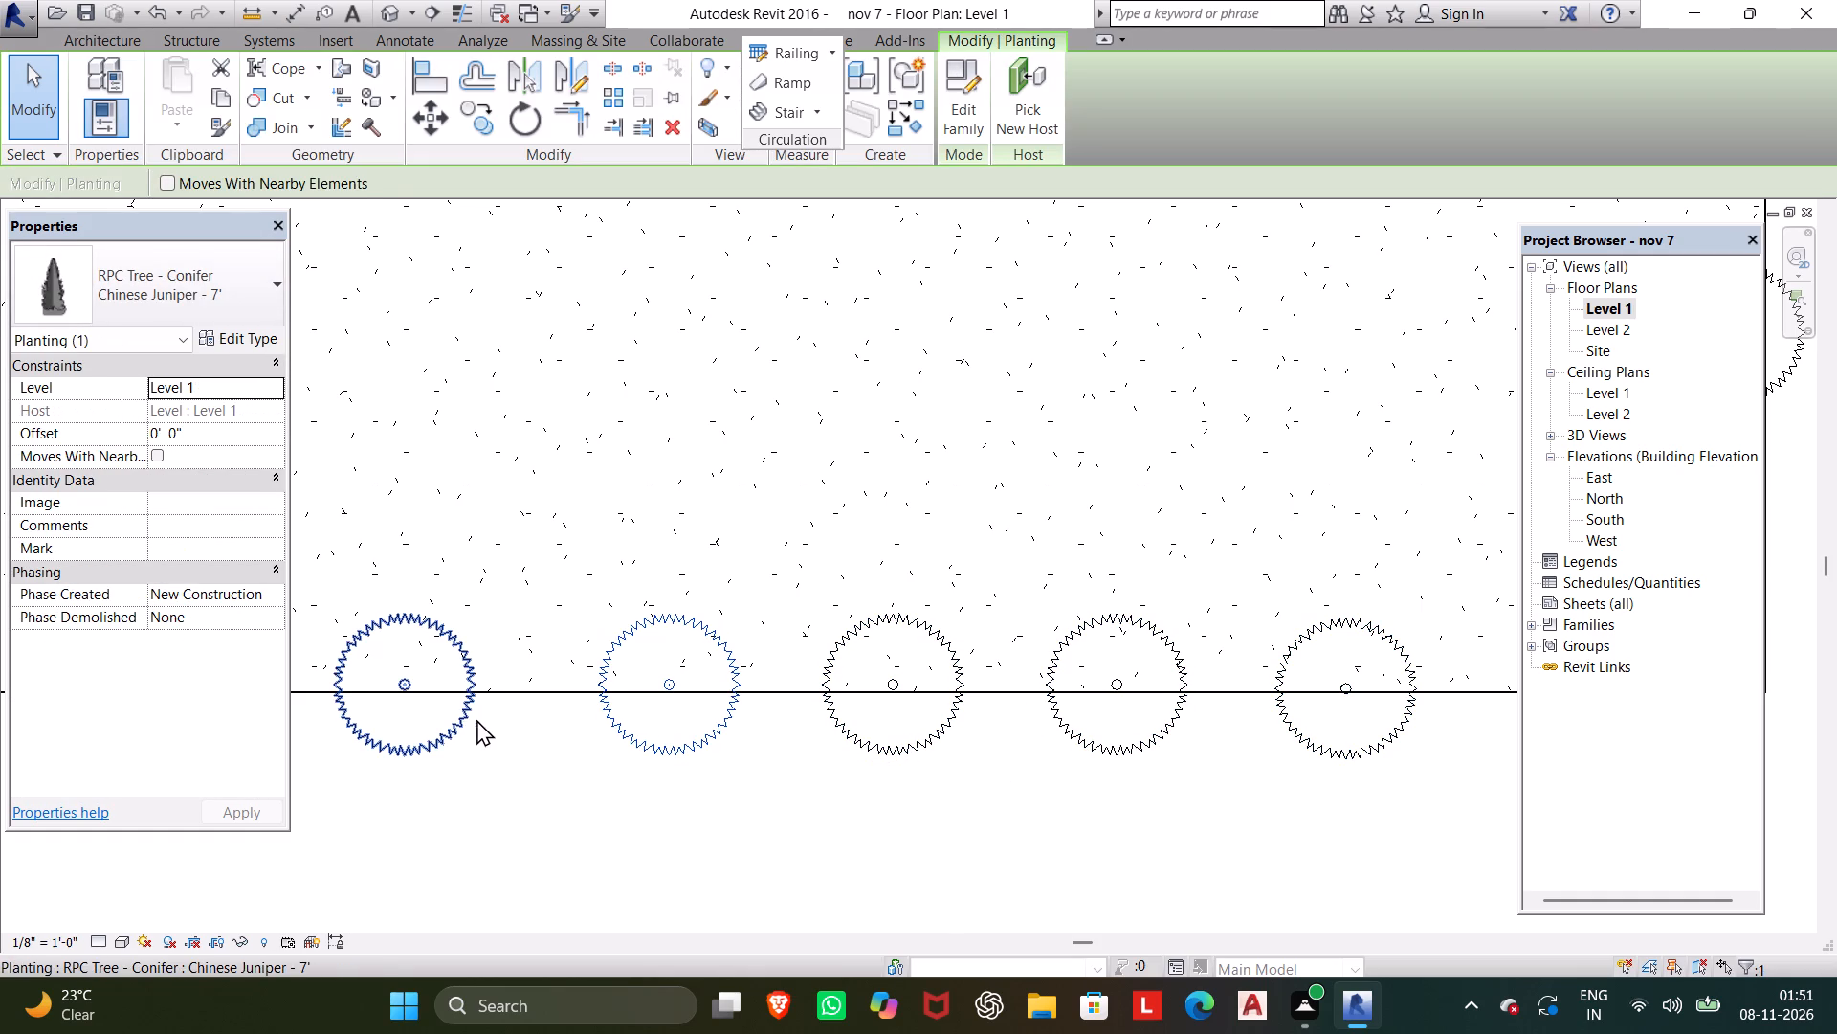
{"action": "left_click", "coordinate": [729, 740]}
{"action": "key", "text": "Left"}
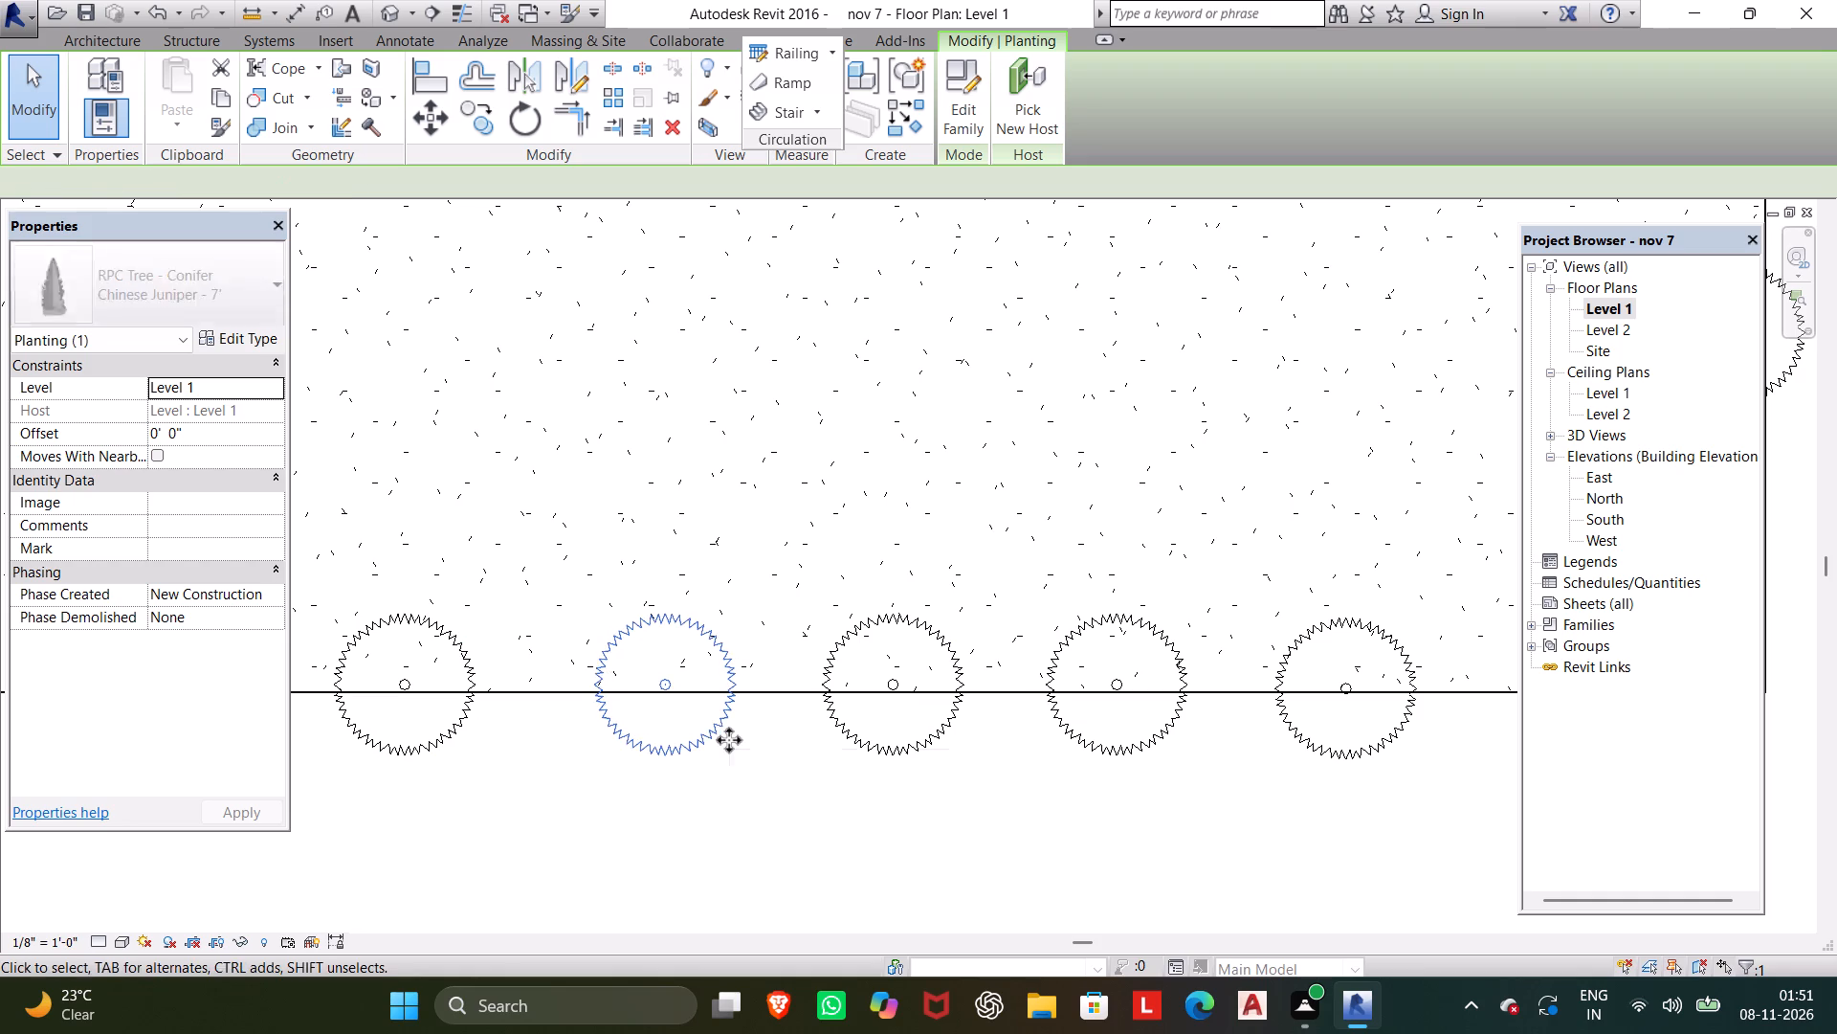
{"action": "key", "text": "Left"}
{"action": "key", "text": "Left"}
{"action": "key", "text": "Left"}
Fine-tune the fifth juniper's distance from the house with small nudges so it sits level with the row.
{"action": "scroll", "coordinate": [790, 720], "scroll_direction": "down", "scroll_amount": 2}
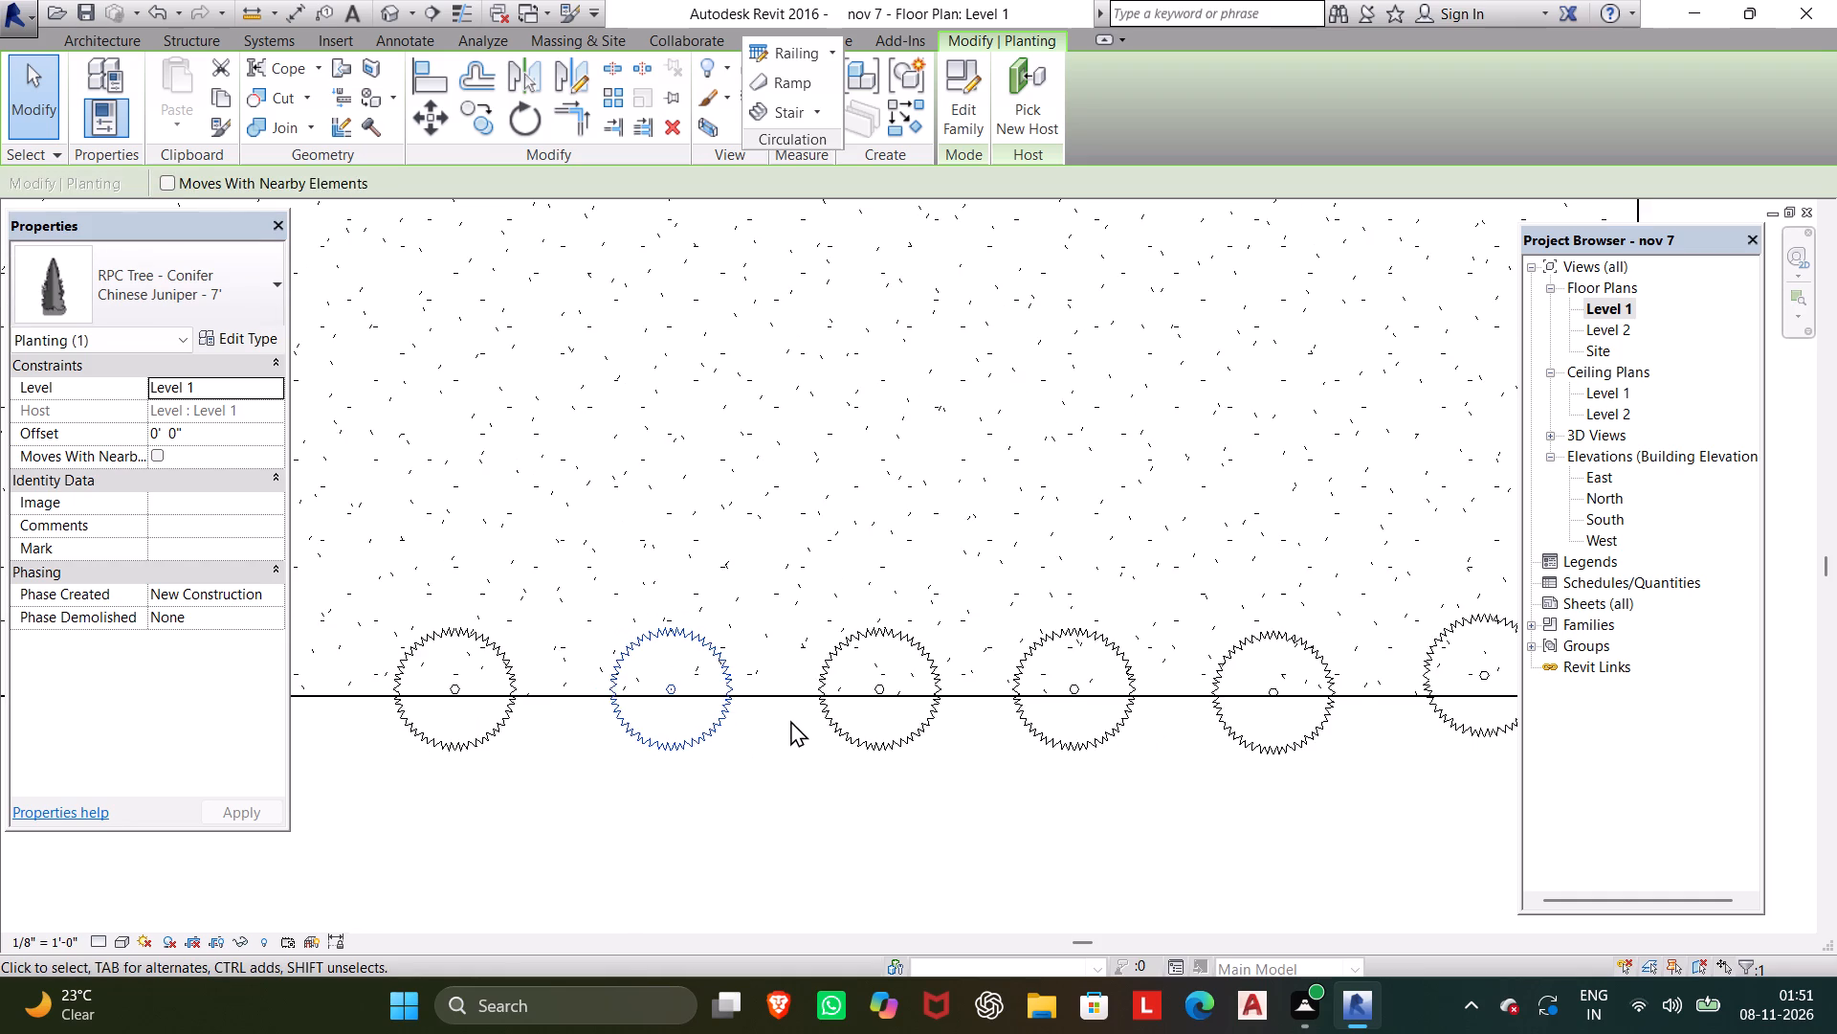
{"action": "middle_click_drag", "start_coordinate": [1016, 708], "coordinate": [955, 728]}
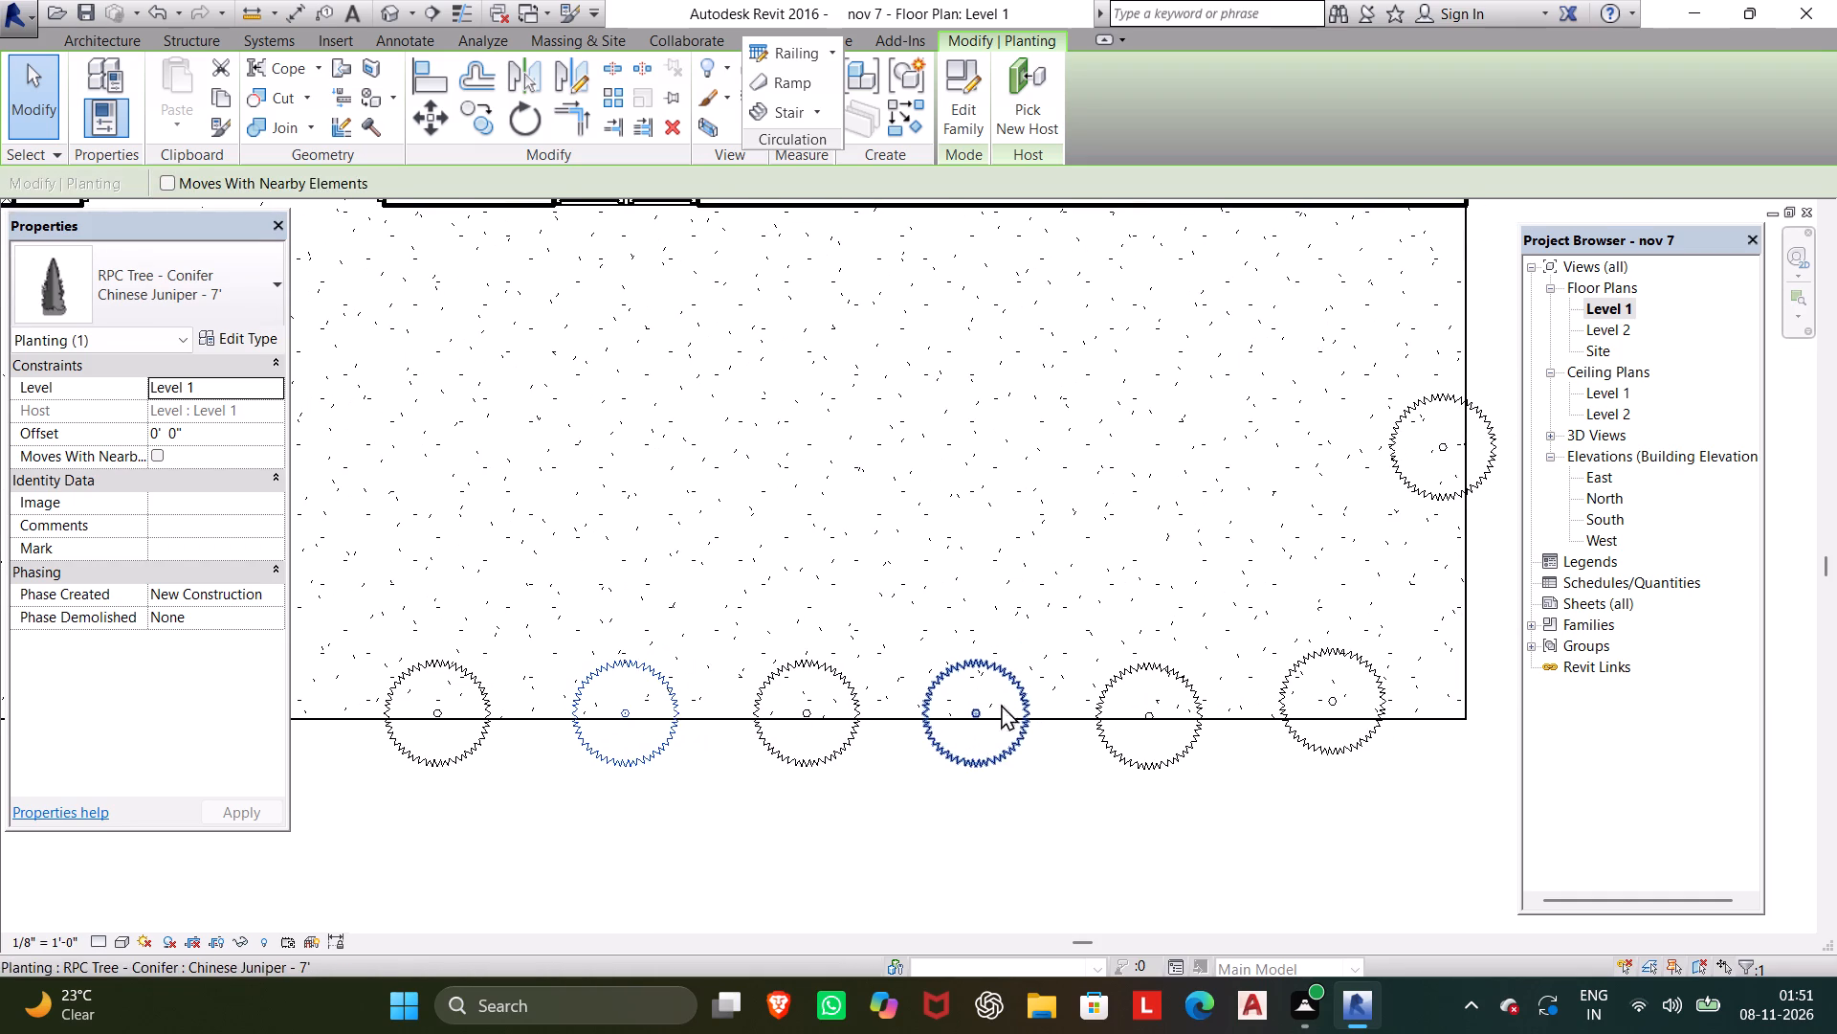
{"action": "left_click", "coordinate": [1176, 686]}
{"action": "key", "text": "Up"}
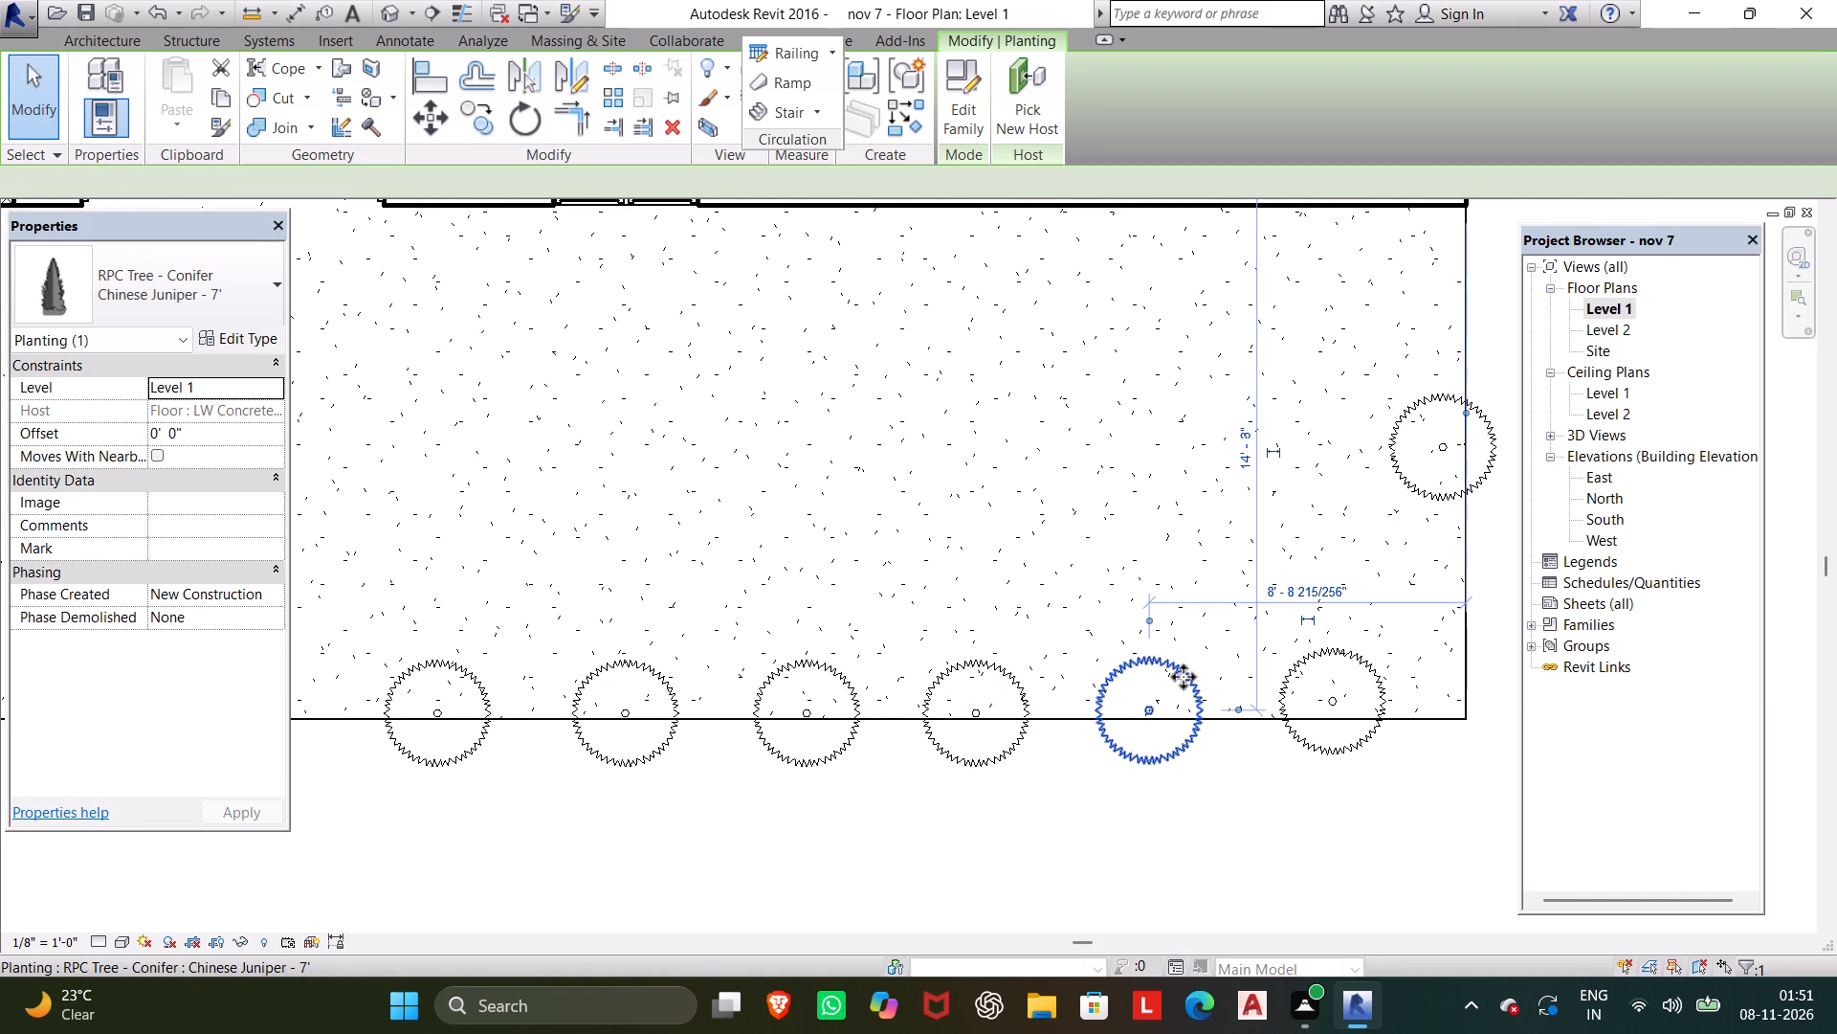
{"action": "scroll", "coordinate": [1184, 677], "scroll_direction": "up", "scroll_amount": 6}
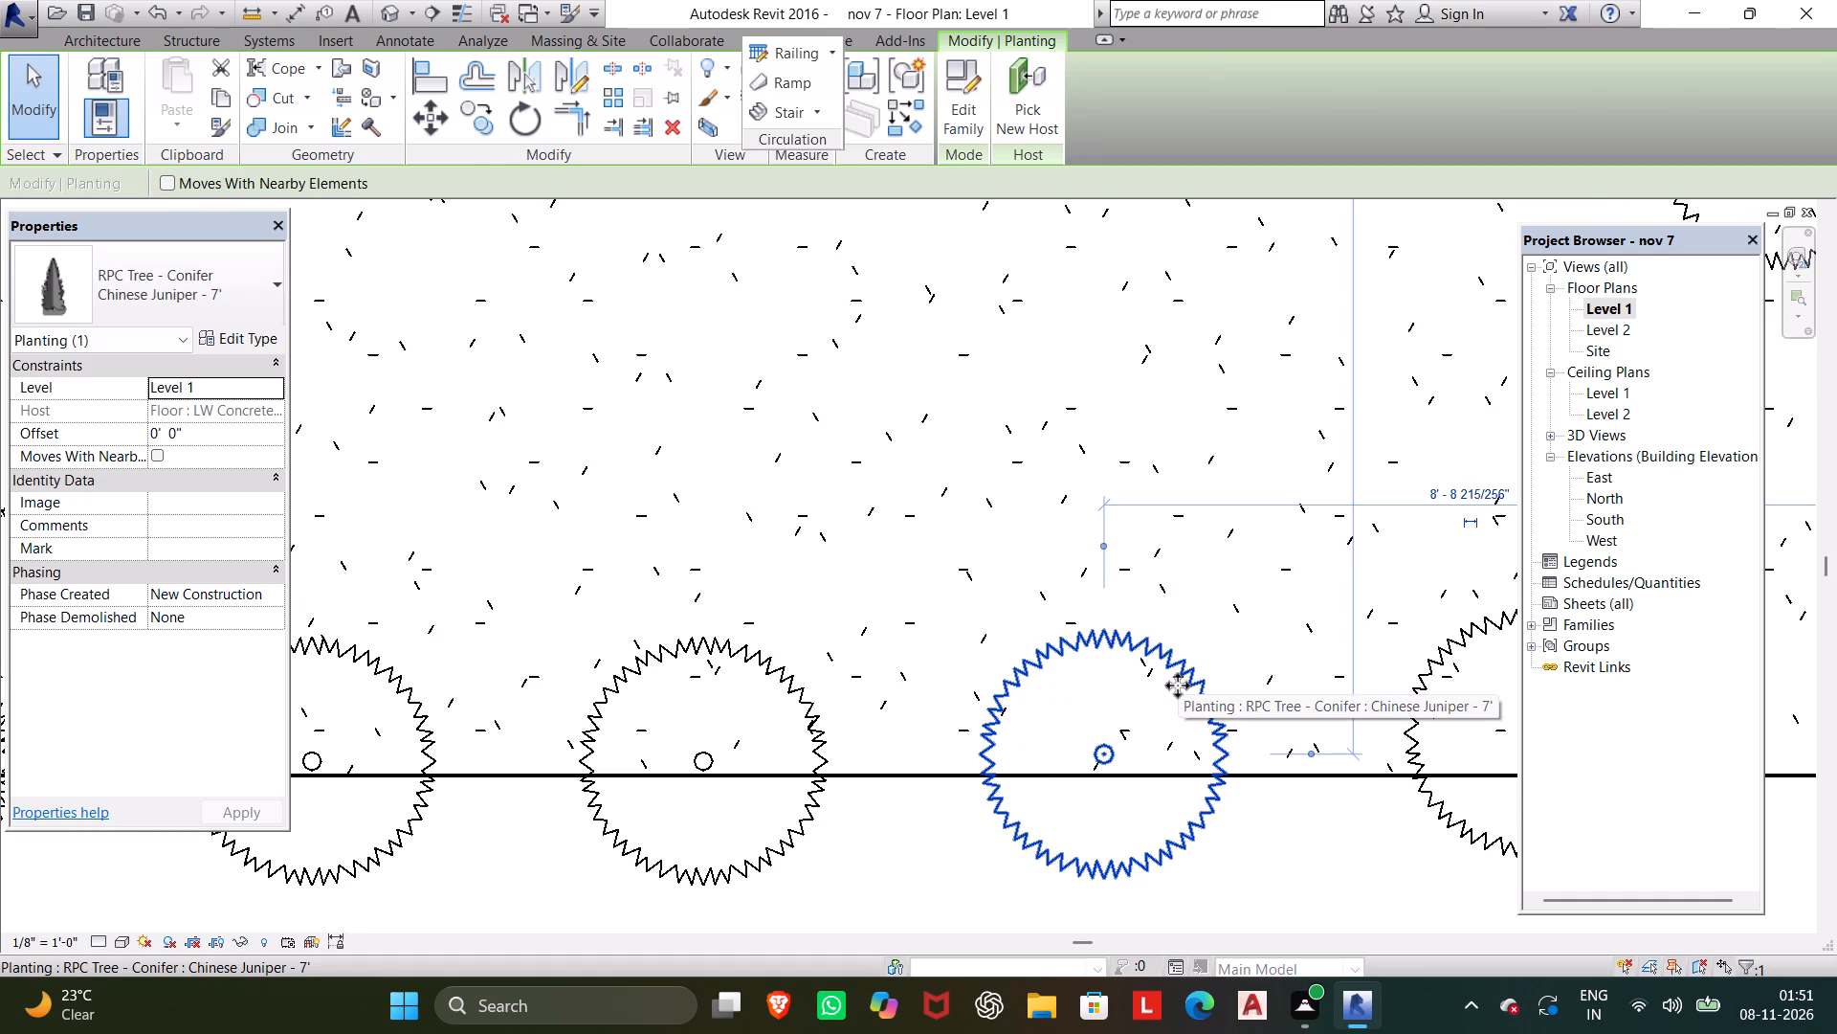
{"action": "key", "text": "Down"}
{"action": "middle_click_drag", "start_coordinate": [1165, 686], "coordinate": [1102, 701]}
{"action": "key", "text": "Down"}
{"action": "scroll", "coordinate": [1128, 698], "scroll_direction": "down", "scroll_amount": 3}
{"action": "middle_click", "coordinate": [1128, 698]}
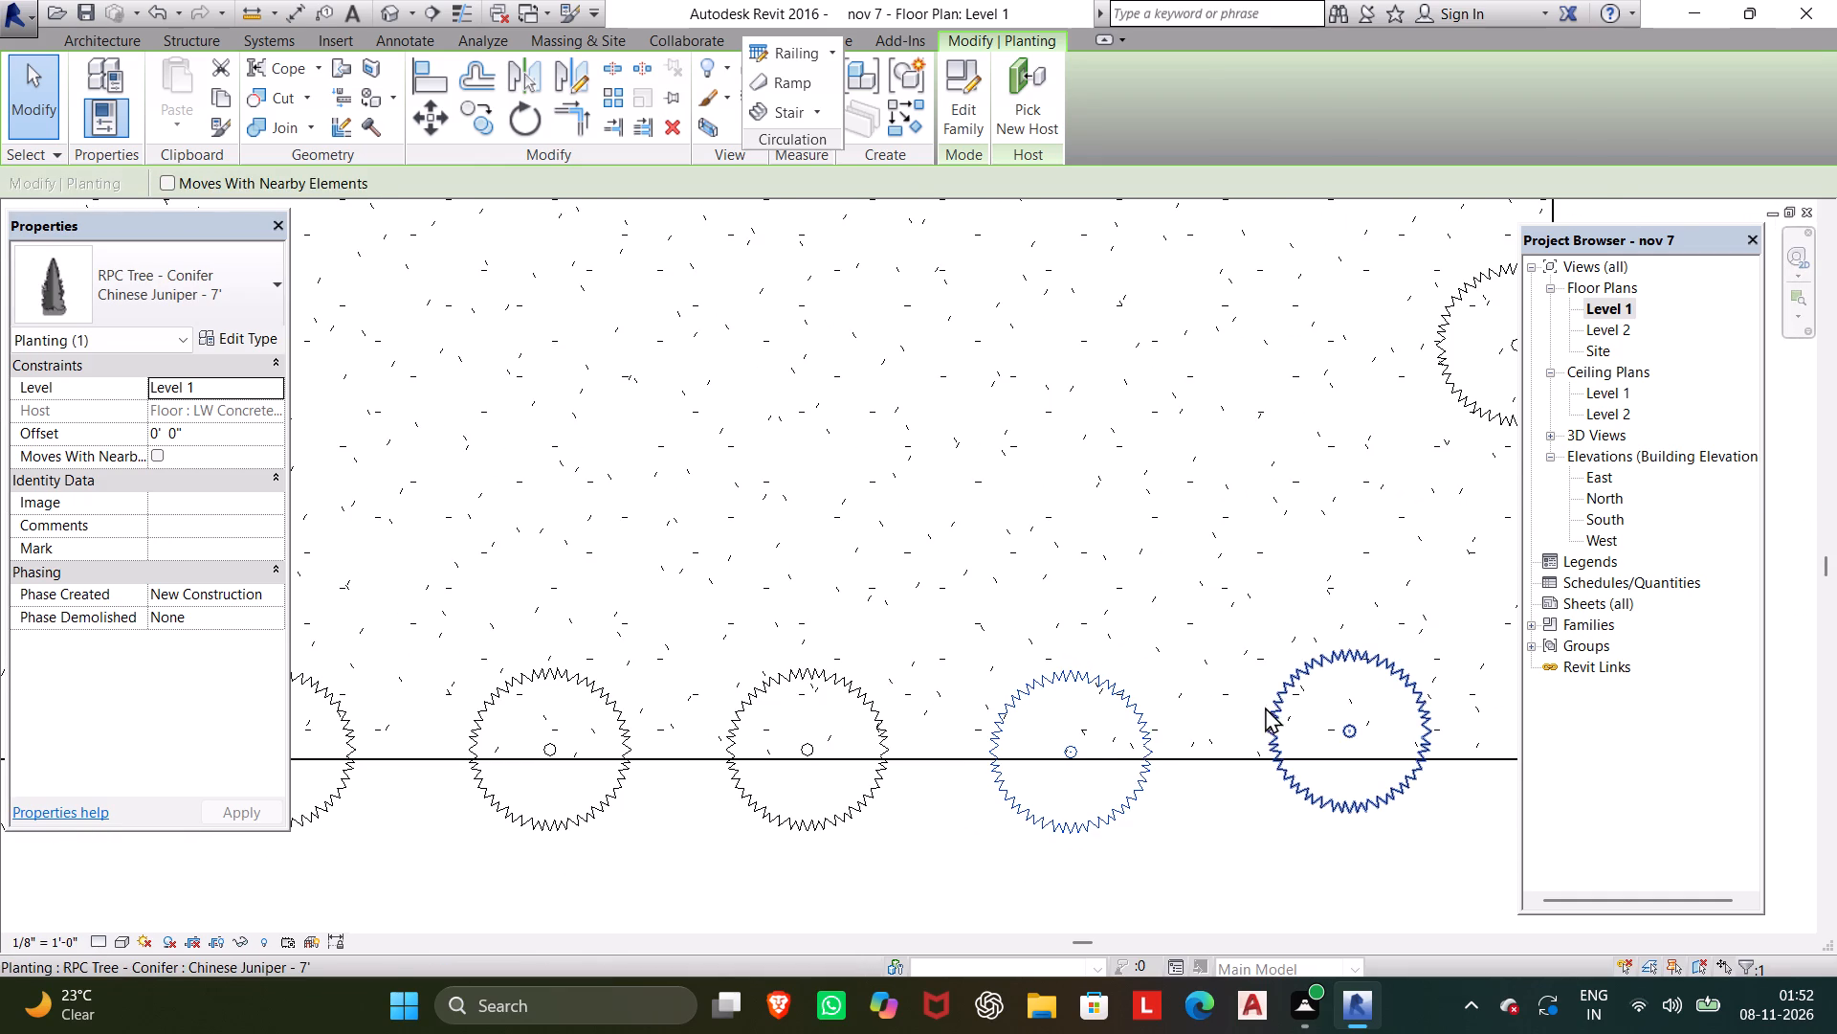
Nudge the sixth juniper, nearest the floor's far corner, away from the house to line up with the front row.
{"action": "left_click", "coordinate": [1273, 707]}
{"action": "key", "text": "Down"}
{"action": "key", "text": "Down"}
{"action": "key", "text": "Down"}
{"action": "key", "text": "Down"}
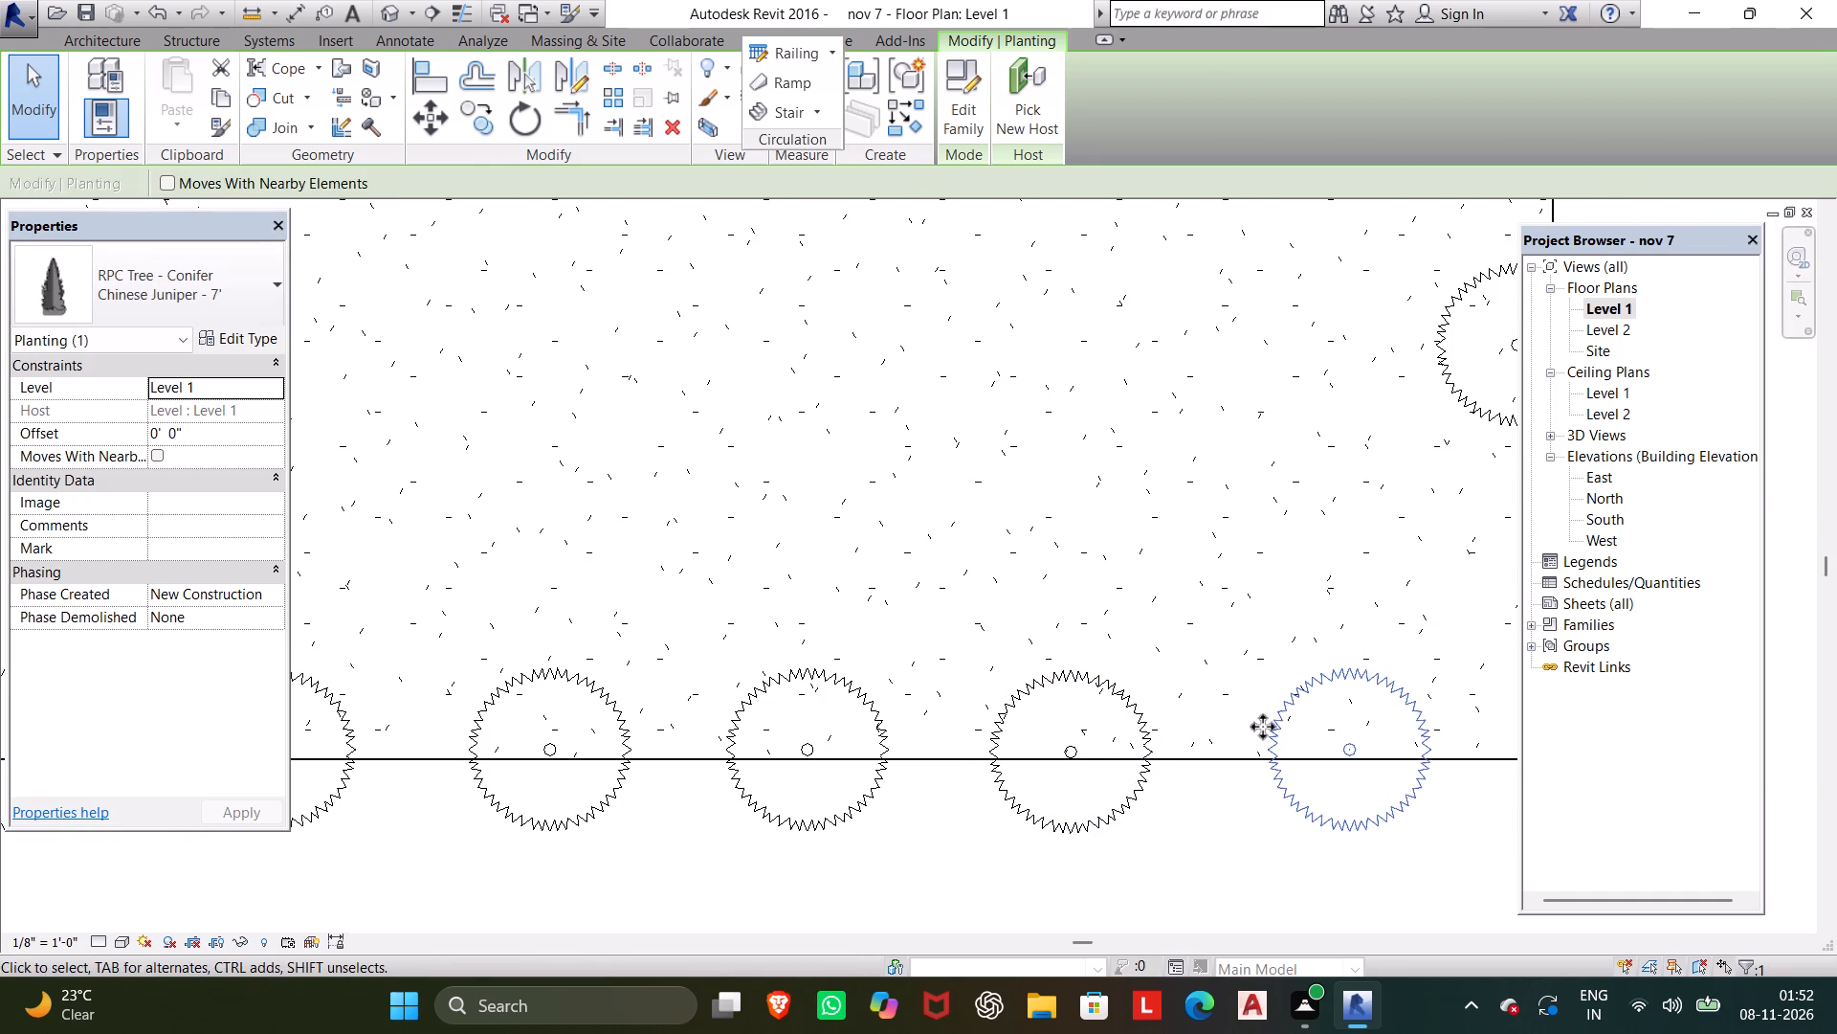
Nudge the fifth juniper from the garage side along the front edge toward the sixth one to even the spacing.
{"action": "scroll", "coordinate": [1263, 727], "scroll_direction": "up", "scroll_amount": 5}
{"action": "left_click", "coordinate": [1052, 770]}
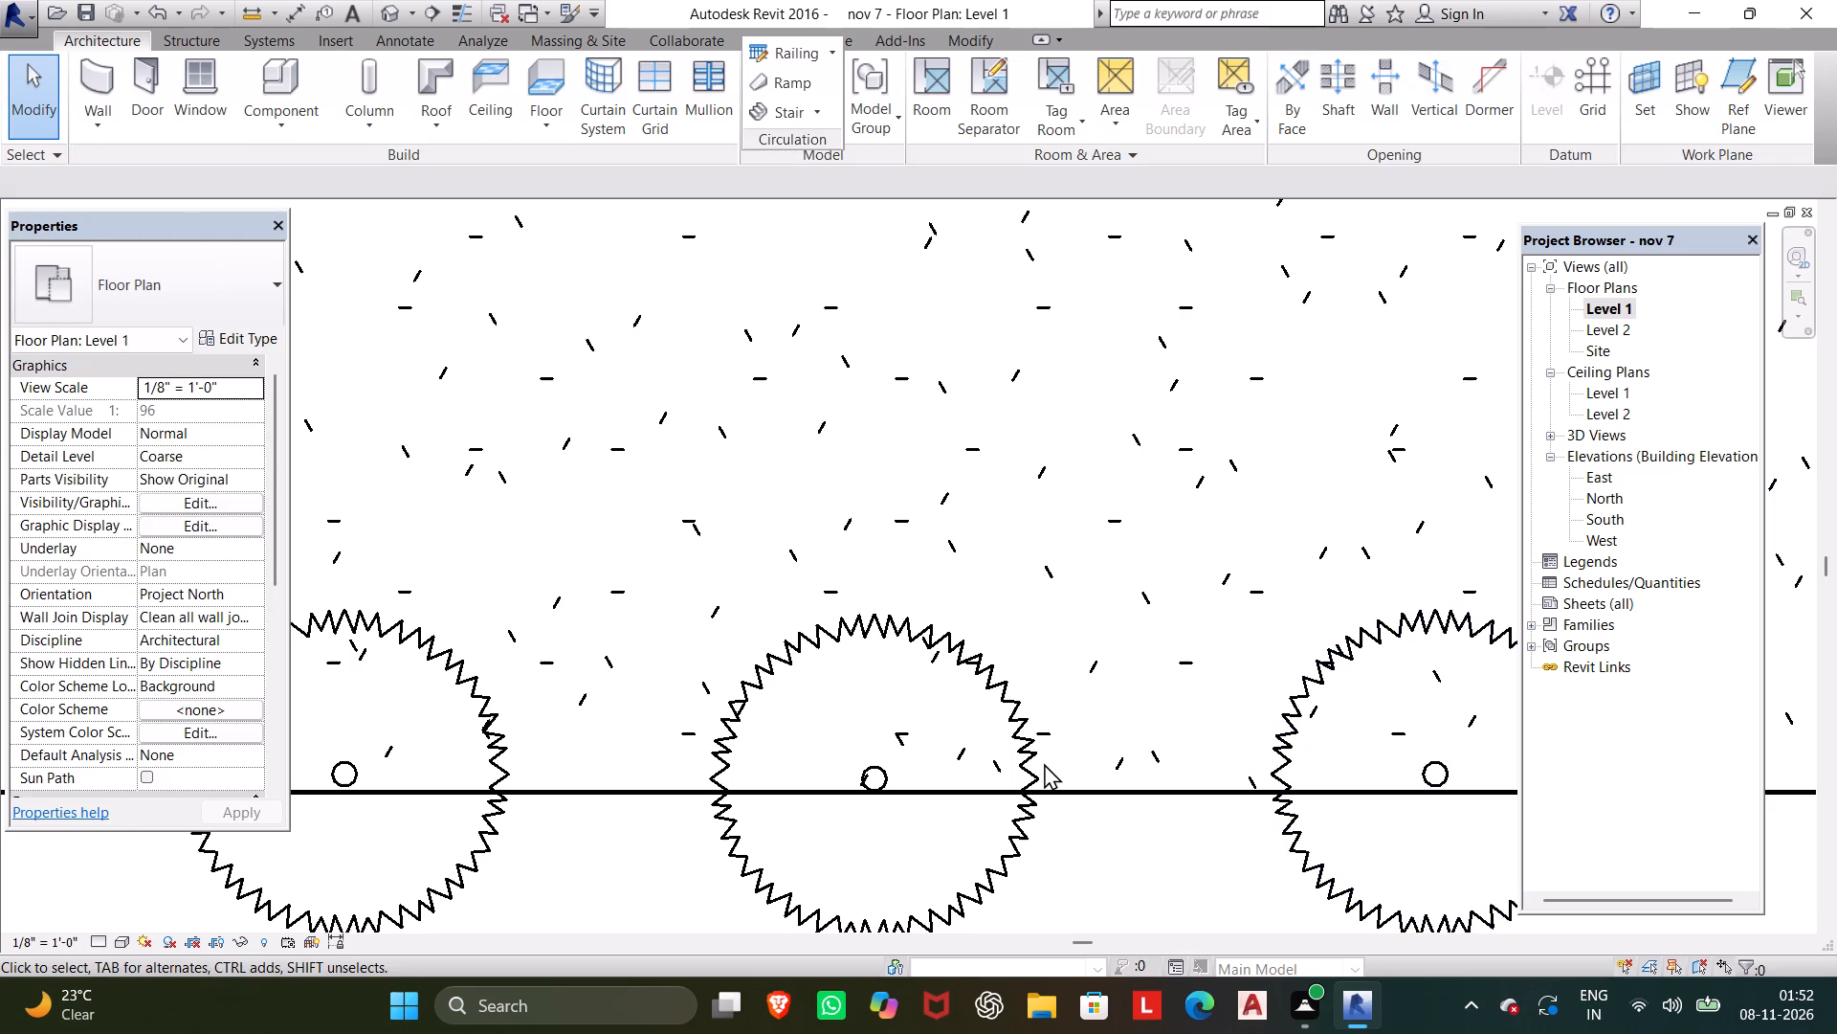
{"action": "left_click", "coordinate": [1040, 762]}
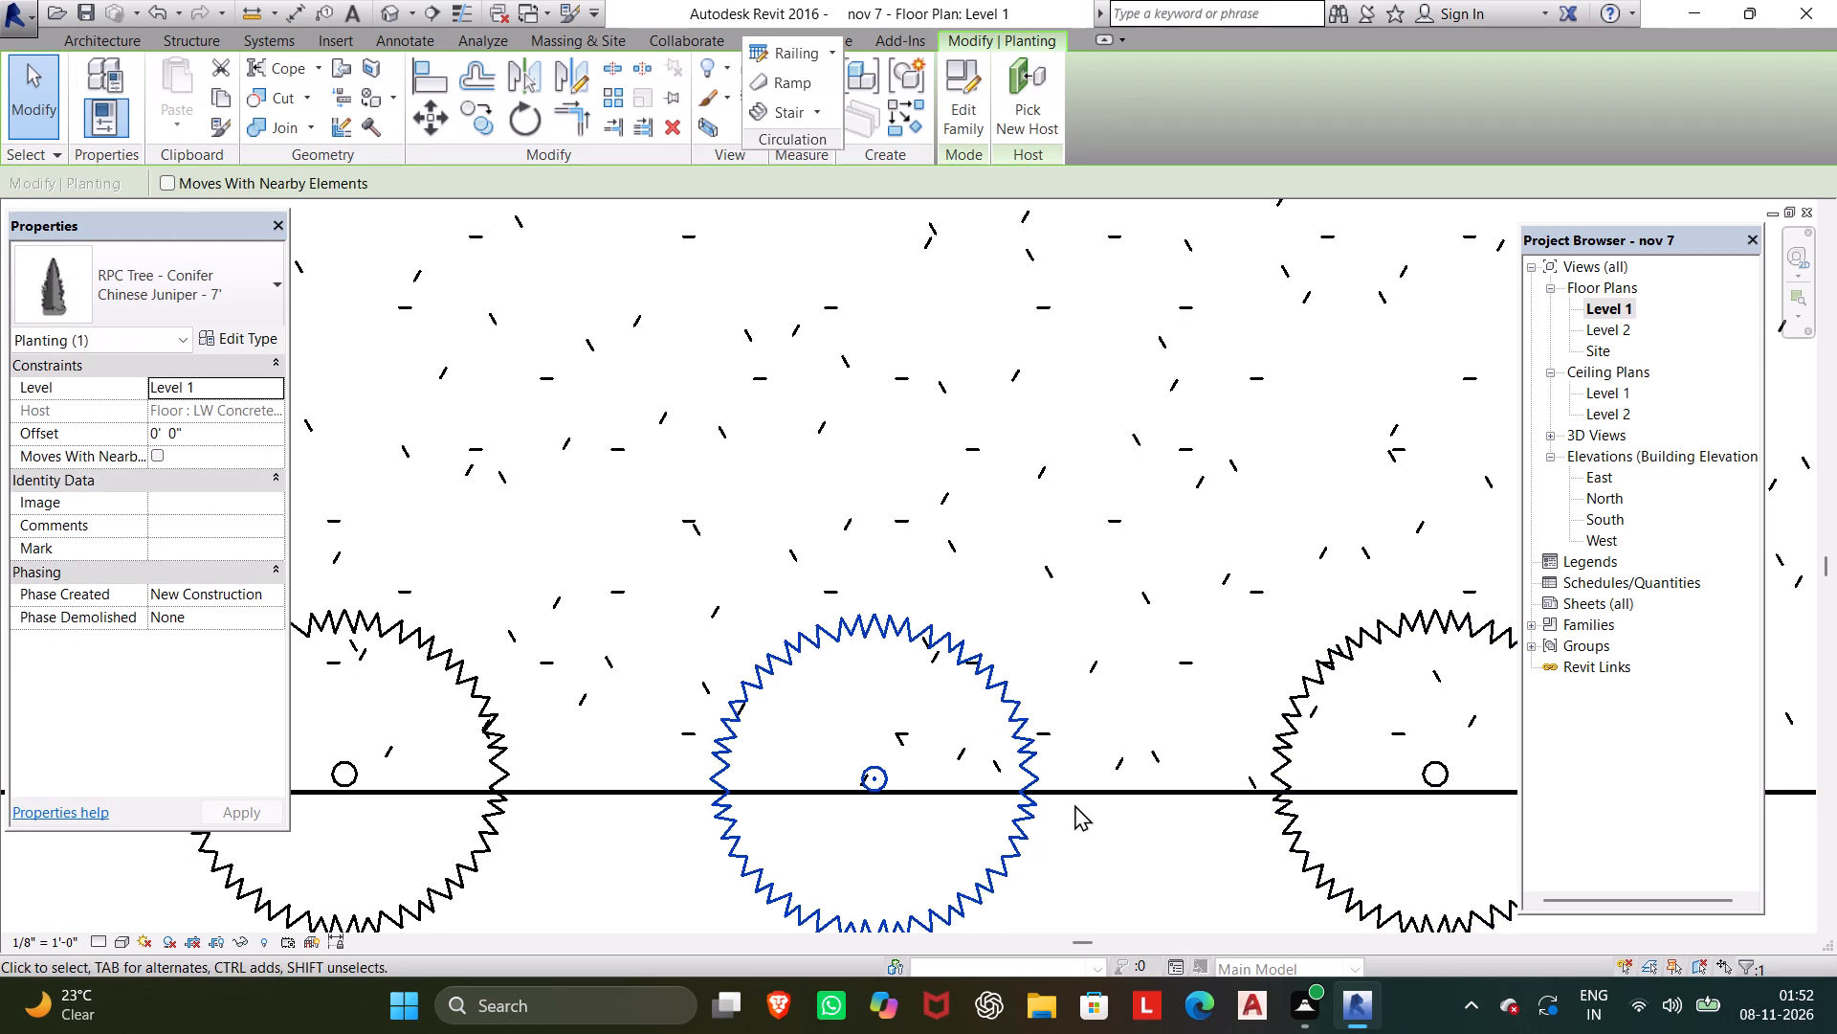
{"action": "key", "text": "Right"}
{"action": "key", "text": "Right"}
{"action": "key", "text": "Right"}
{"action": "key", "text": "Right"}
{"action": "key", "text": "Right"}
Nudge the lone juniper on the floor's side edge inward to about 1'-2" on its horizontal temporary dimension.
{"action": "scroll", "coordinate": [1089, 768], "scroll_direction": "down", "scroll_amount": 2}
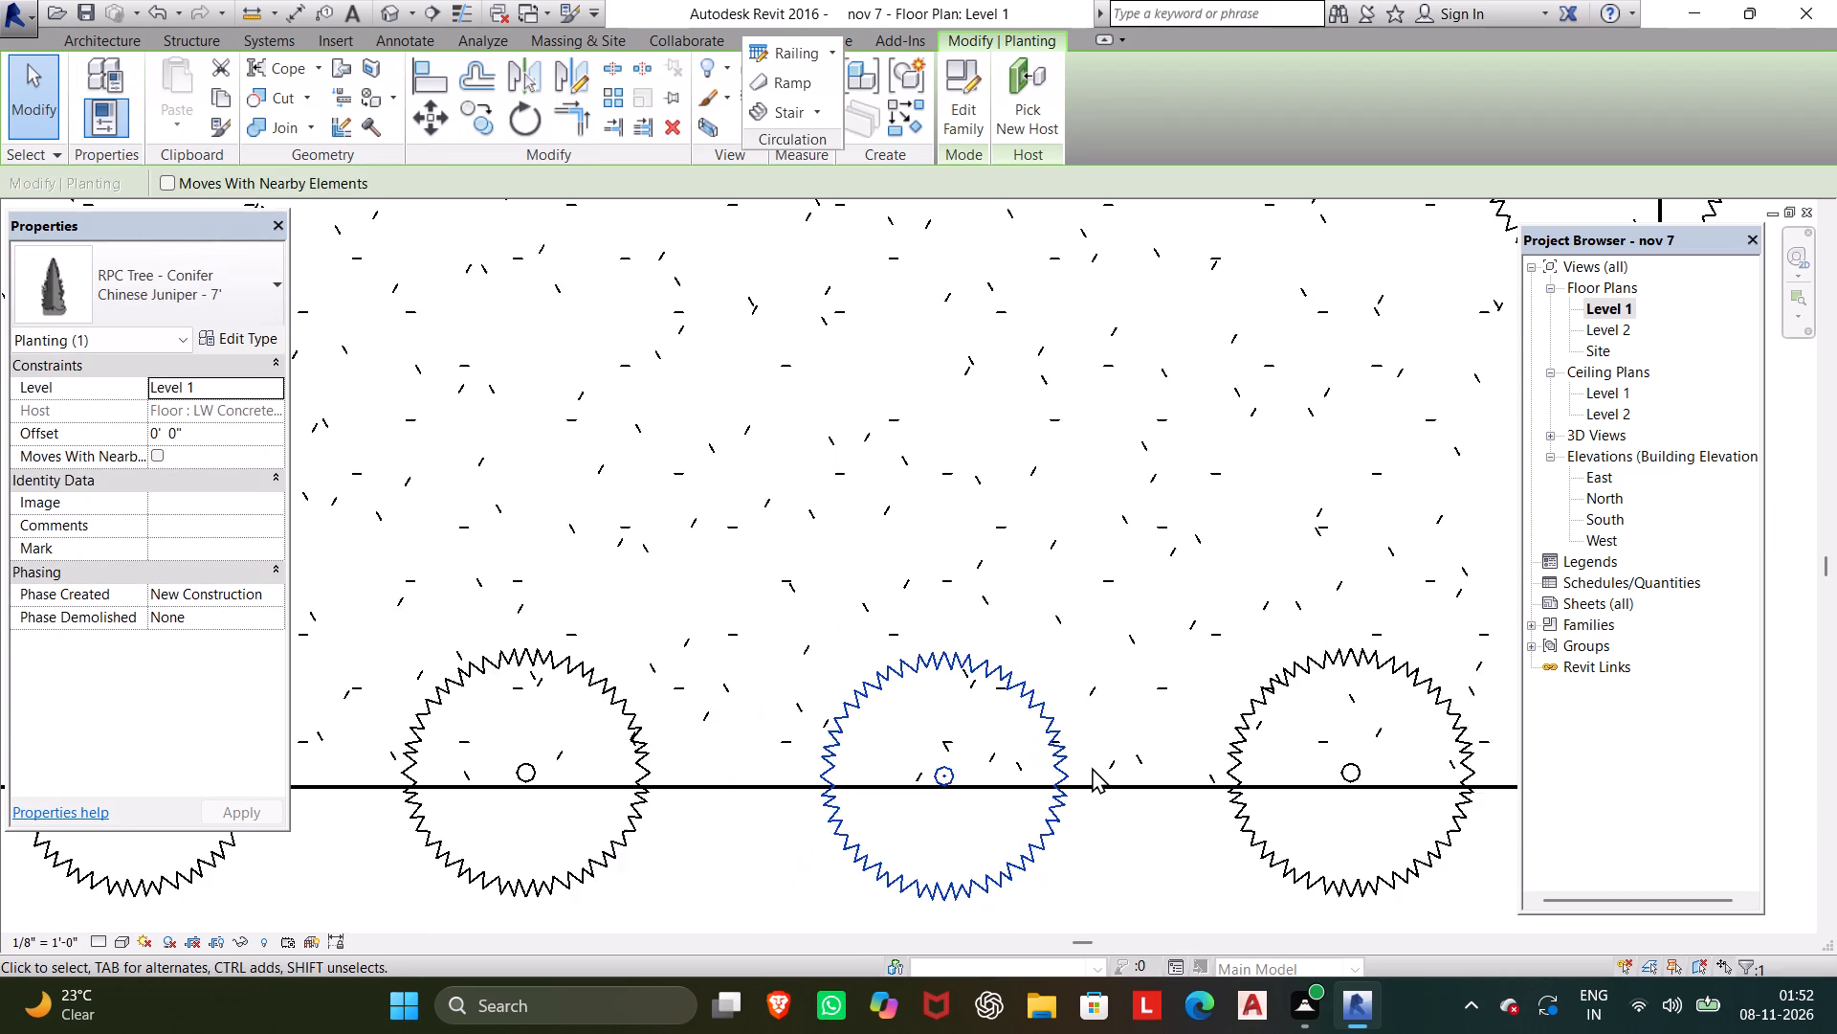
{"action": "scroll", "coordinate": [1094, 764], "scroll_direction": "down", "scroll_amount": 5}
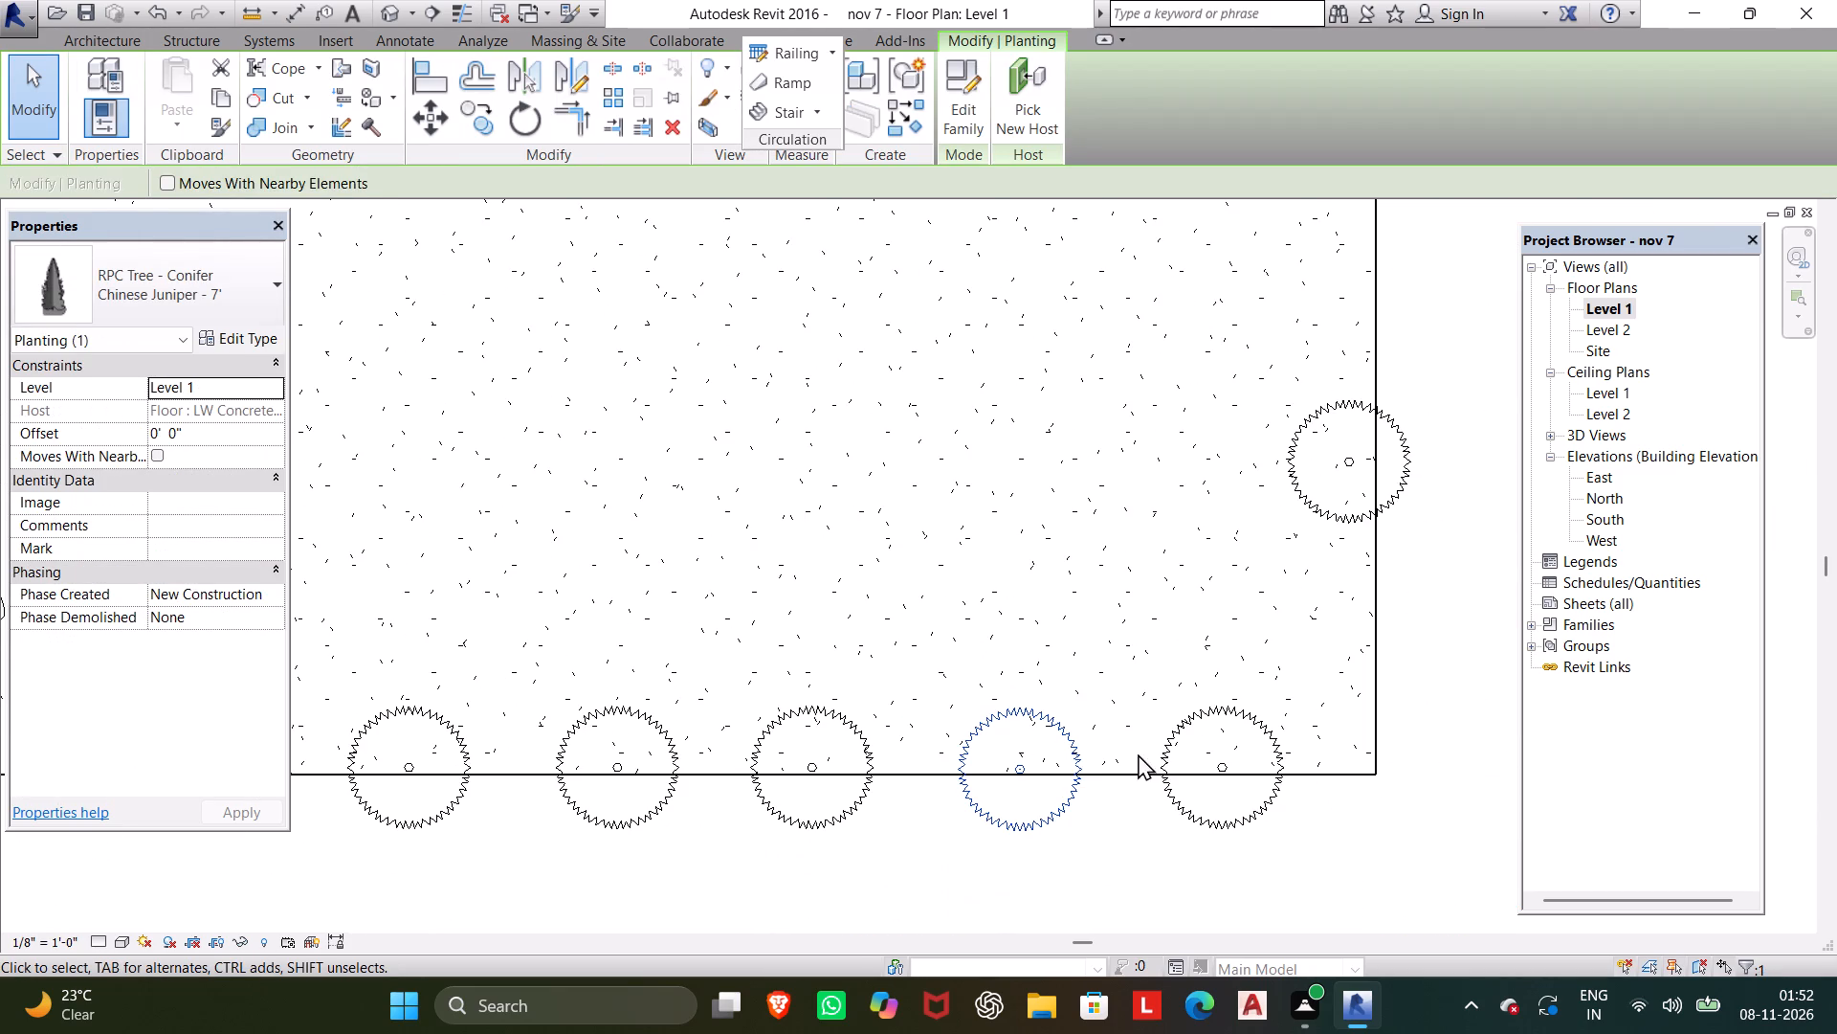
{"action": "scroll", "coordinate": [1208, 751], "scroll_direction": "down", "scroll_amount": 1}
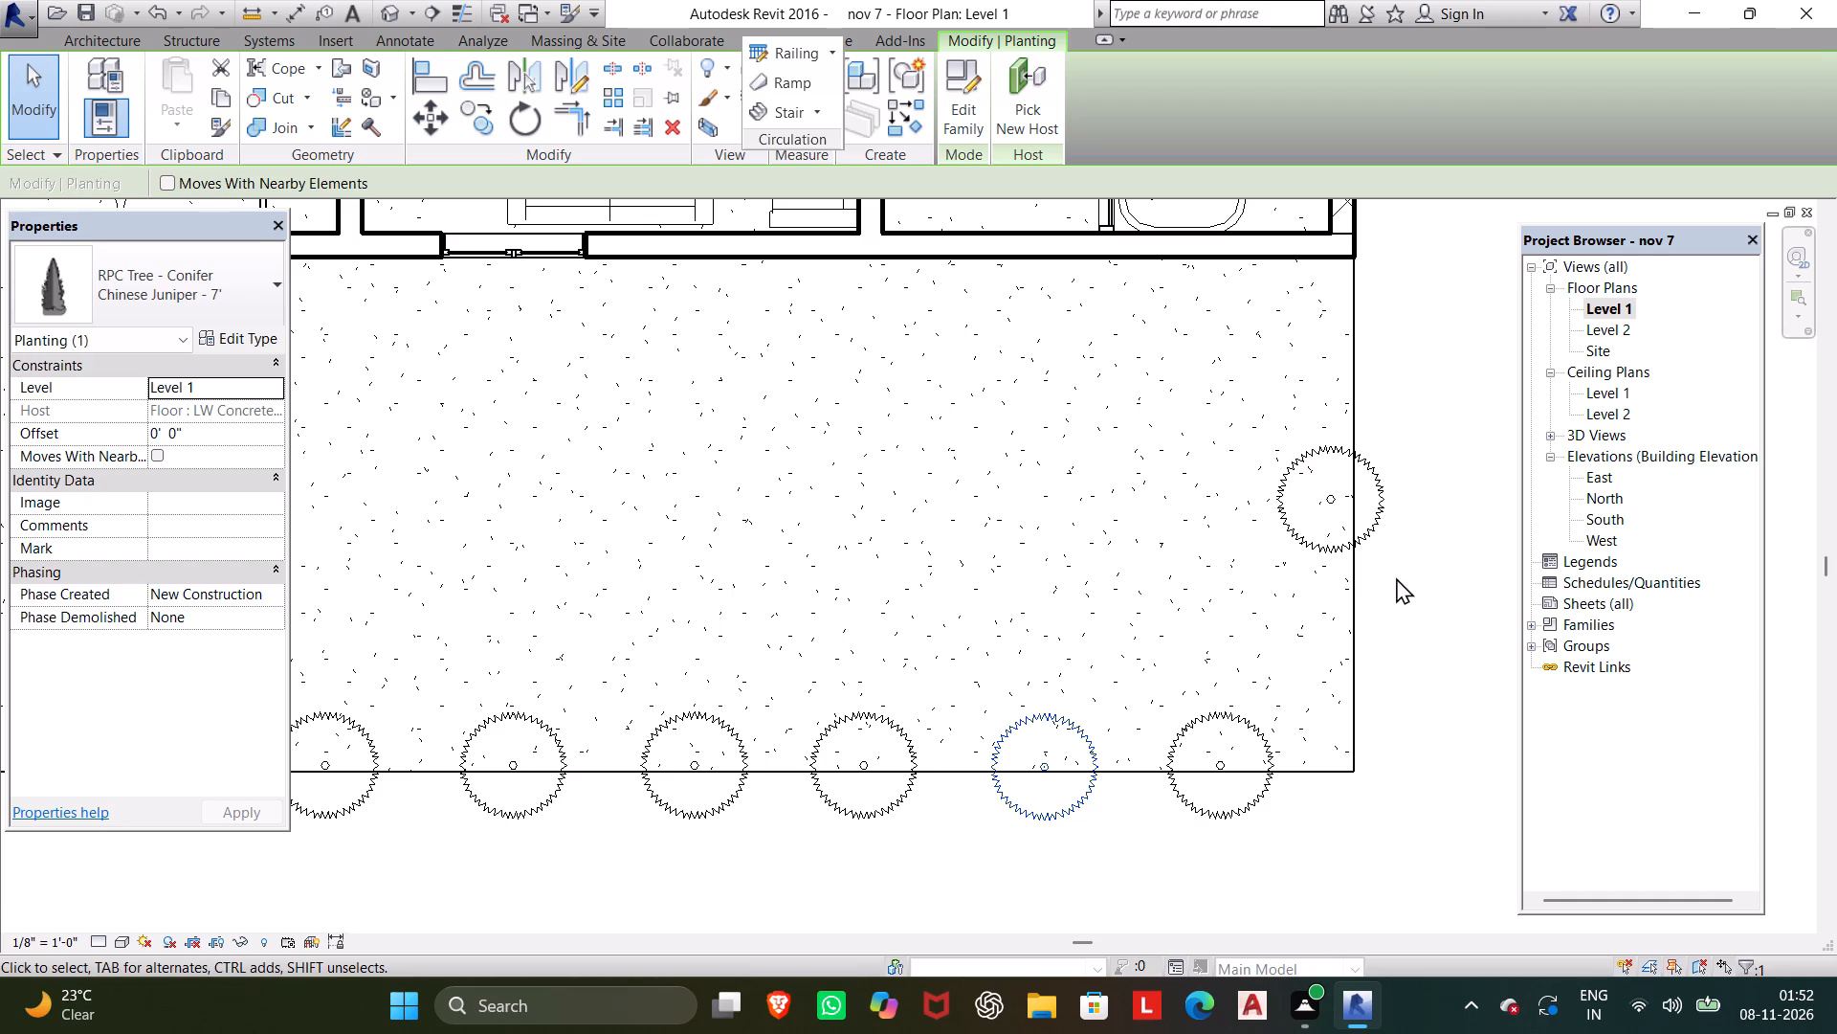
{"action": "left_click", "coordinate": [1384, 529]}
{"action": "key", "text": "Left"}
{"action": "key", "text": "Left"}
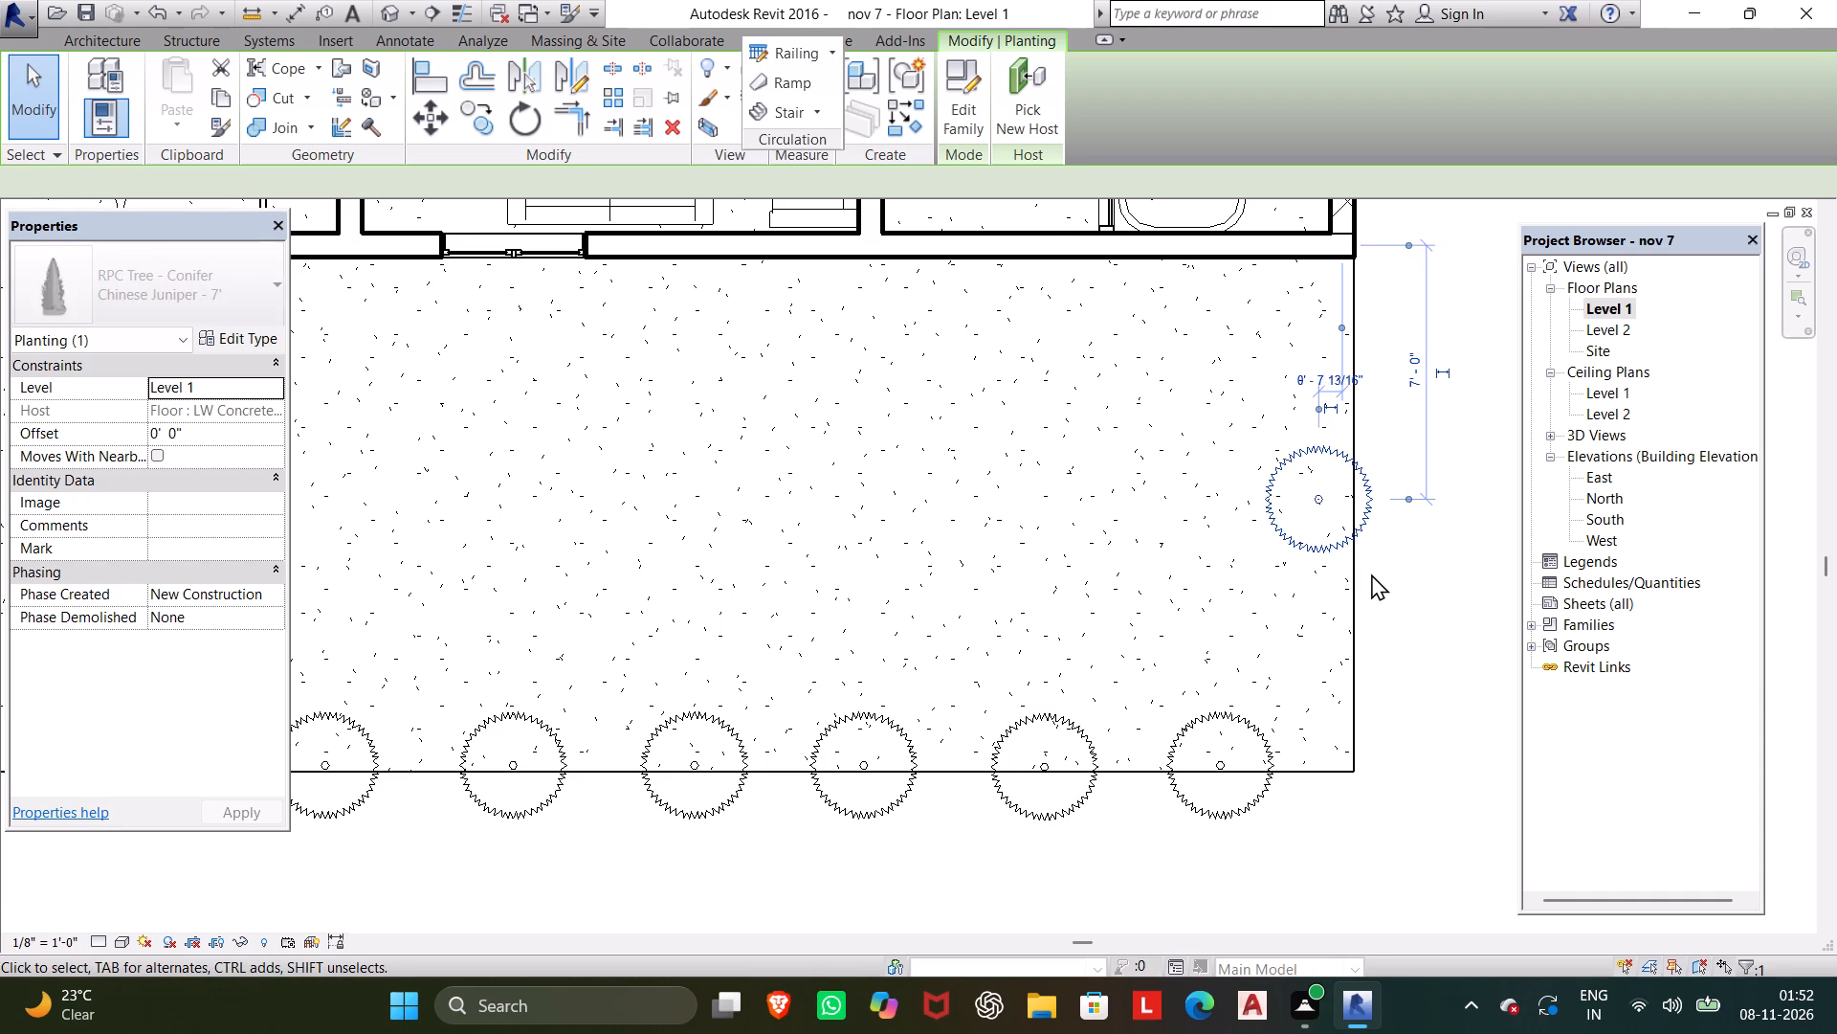
{"action": "key", "text": "Left"}
{"action": "key", "text": "Left"}
{"action": "key", "text": "Left"}
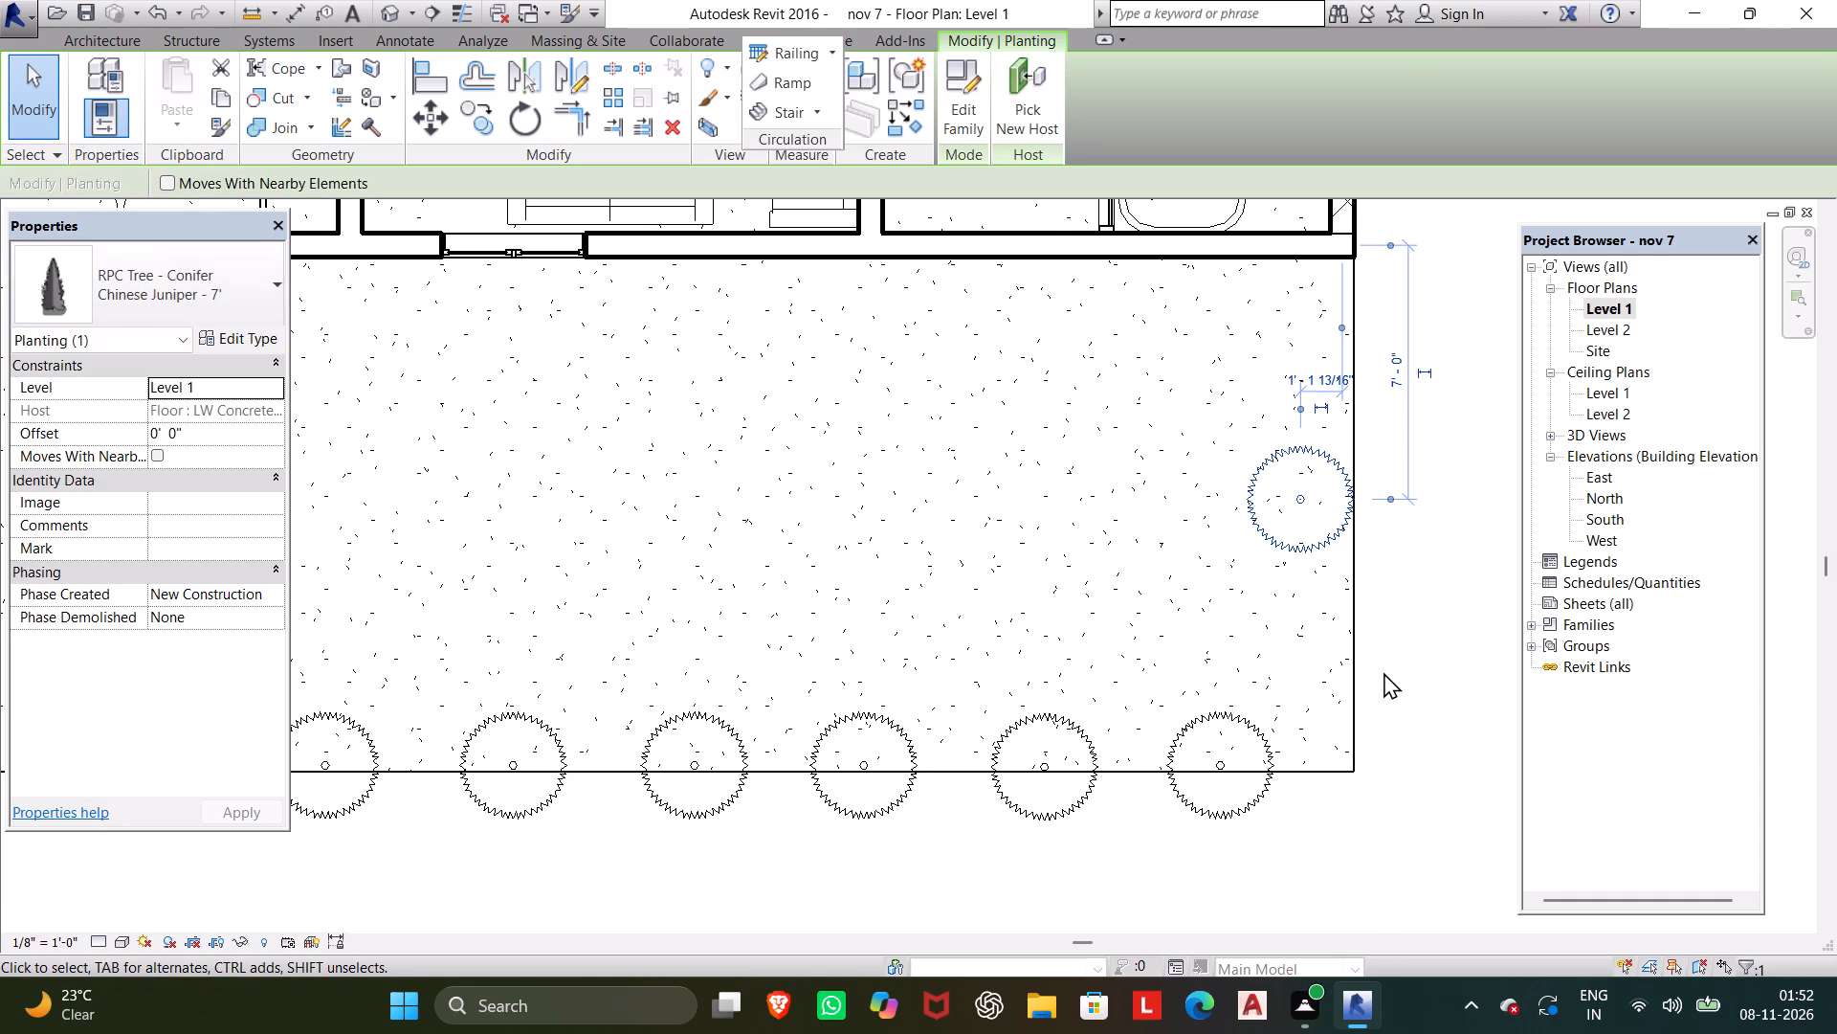
Nudge the RPC Male Dwayne figure in front of the garage toward the house, to about 4'-8" from the front wall.
{"action": "scroll", "coordinate": [1385, 672], "scroll_direction": "down", "scroll_amount": 4}
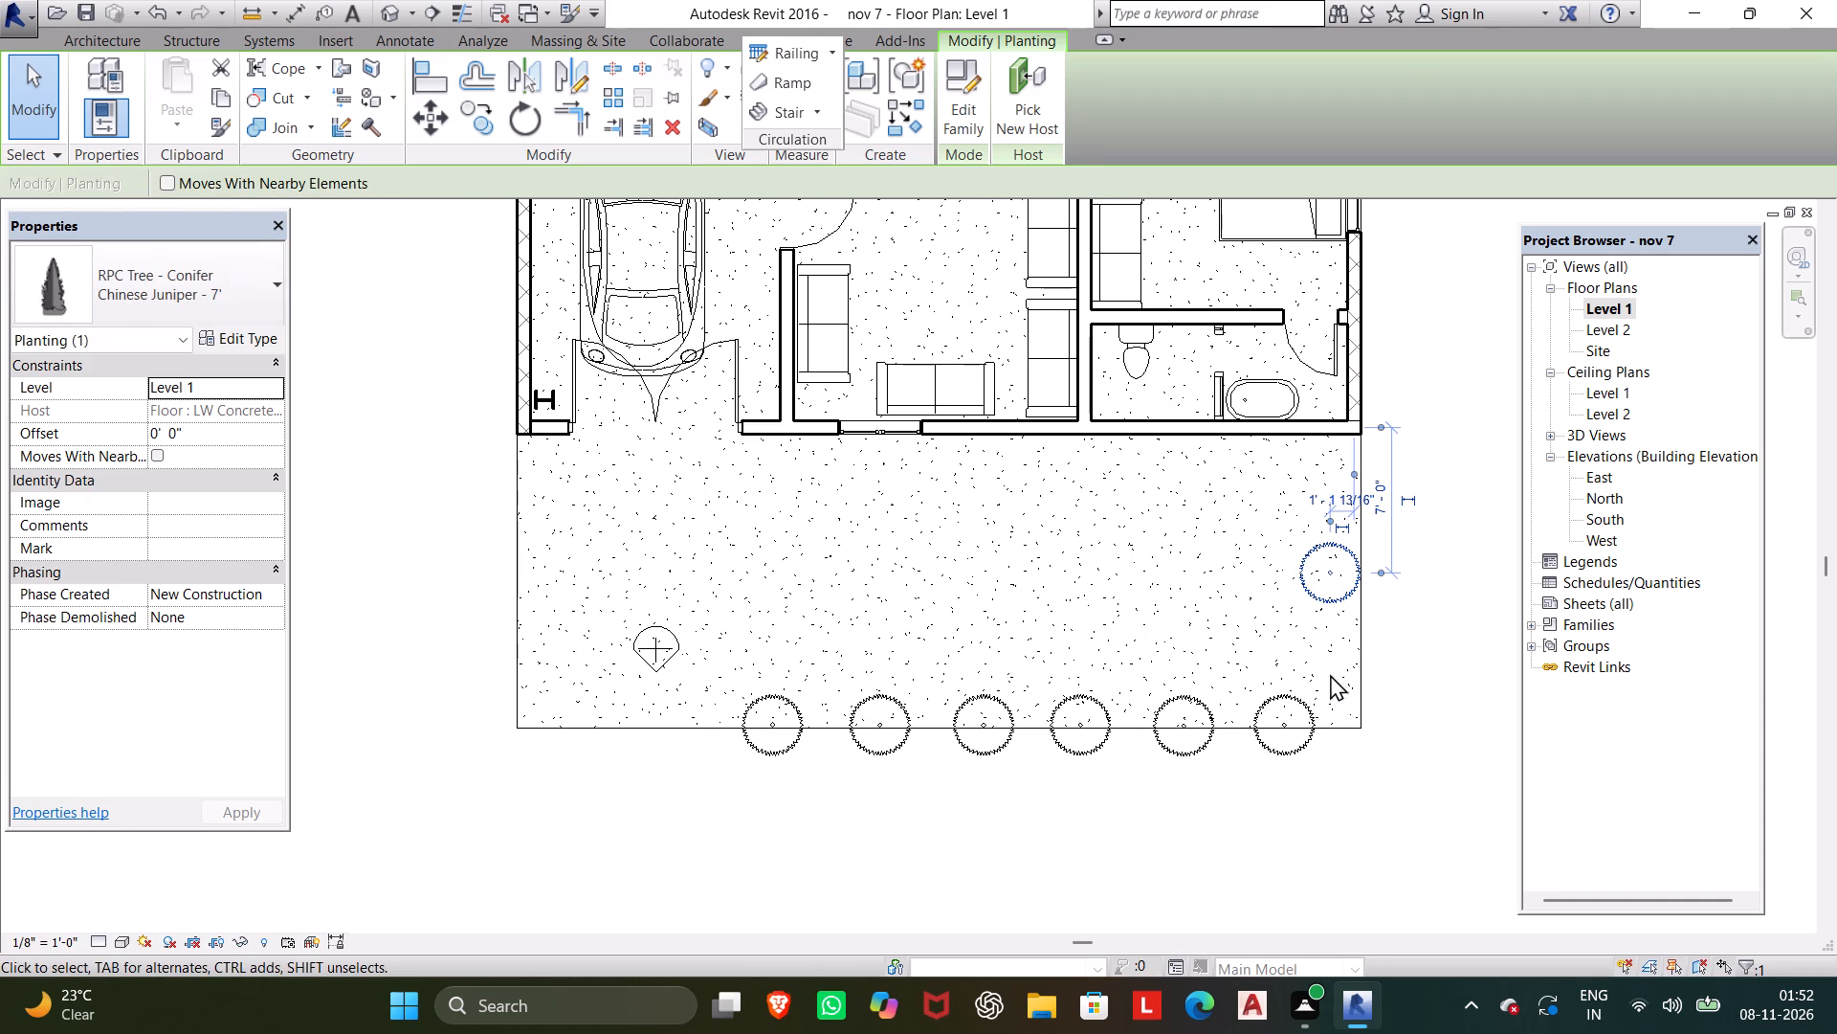
{"action": "left_click", "coordinate": [665, 637]}
{"action": "key", "text": "Up"}
{"action": "key", "text": "Up"}
{"action": "key", "text": "Up"}
{"action": "key", "text": "Up"}
{"action": "key", "text": "Up"}
{"action": "key", "text": "Up"}
{"action": "key", "text": "Up"}
{"action": "key", "text": "Up"}
{"action": "key", "text": "Up"}
{"action": "key", "text": "Up"}
{"action": "key", "text": "Up"}
{"action": "key", "text": "Up"}
{"action": "key", "text": "Up"}
{"action": "key", "text": "Up"}
{"action": "key", "text": "Up"}
{"action": "key", "text": "Up"}
{"action": "key", "text": "Up"}
{"action": "key", "text": "Up"}
{"action": "key", "text": "Up"}
{"action": "key", "text": "Up"}
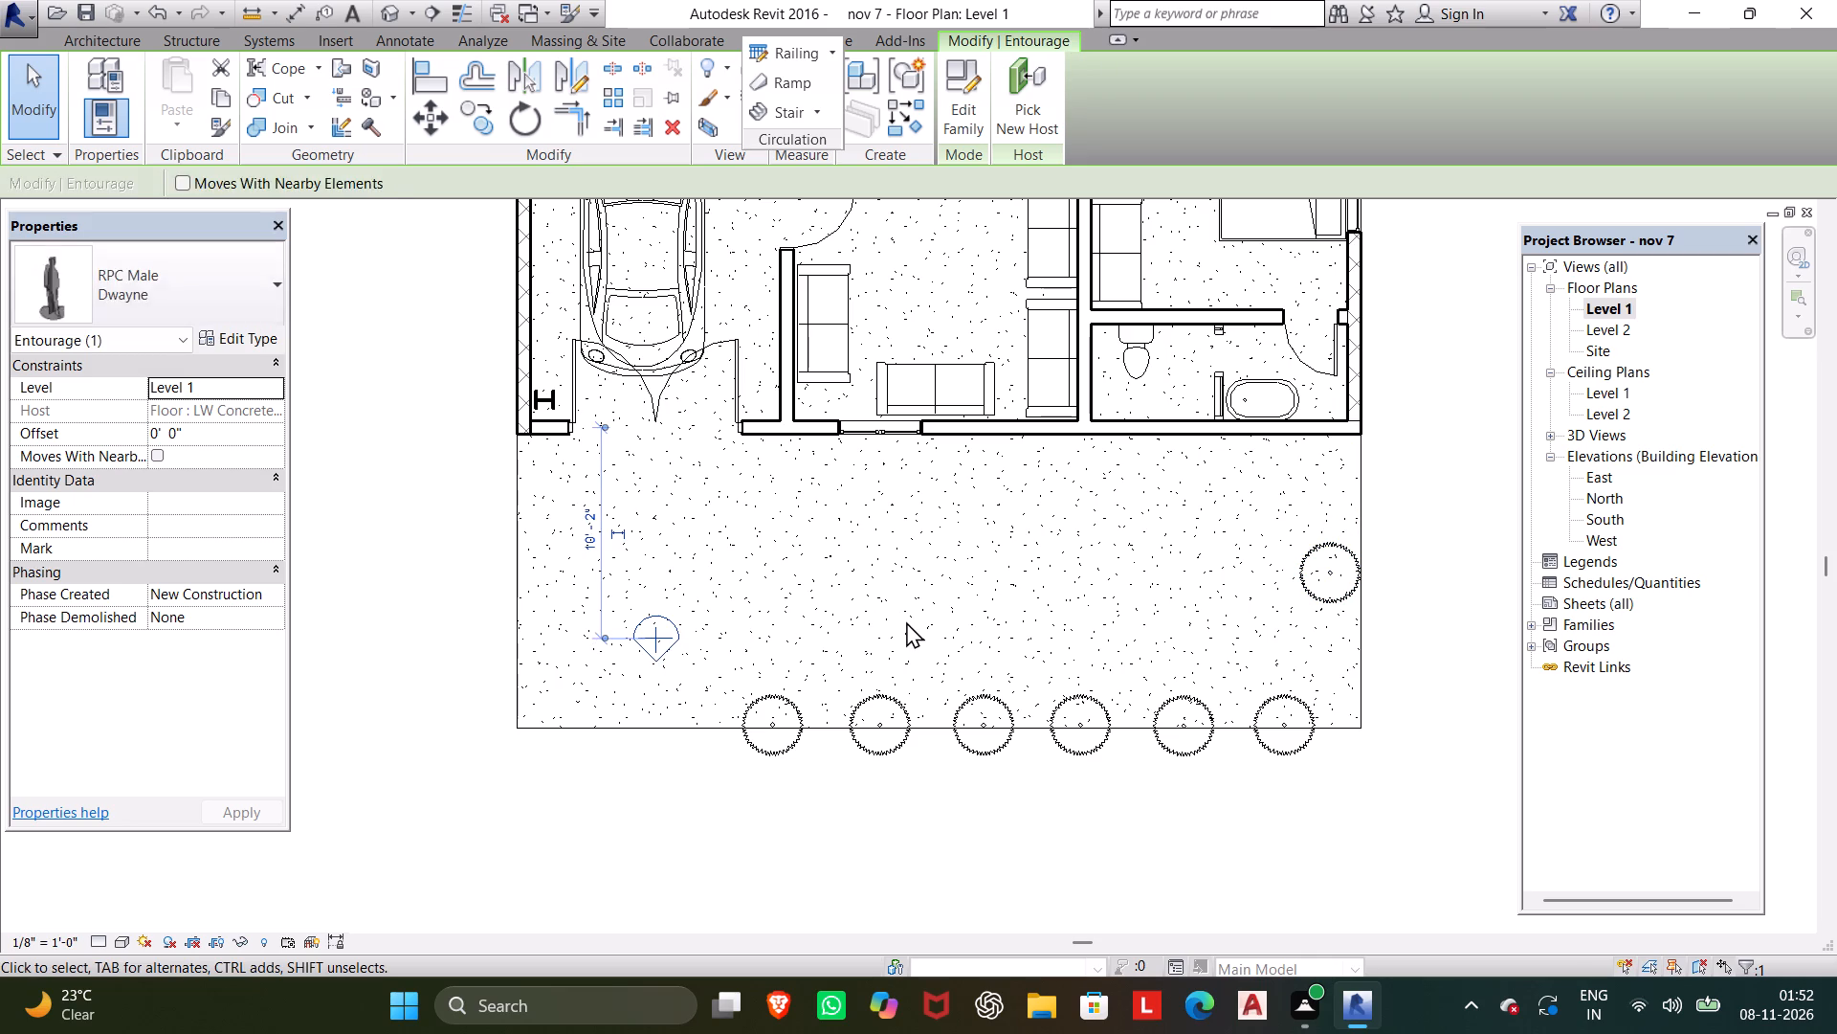
{"action": "key", "text": "Up"}
{"action": "key", "text": "Up"}
{"action": "key", "text": "Up"}
{"action": "key", "text": "Up"}
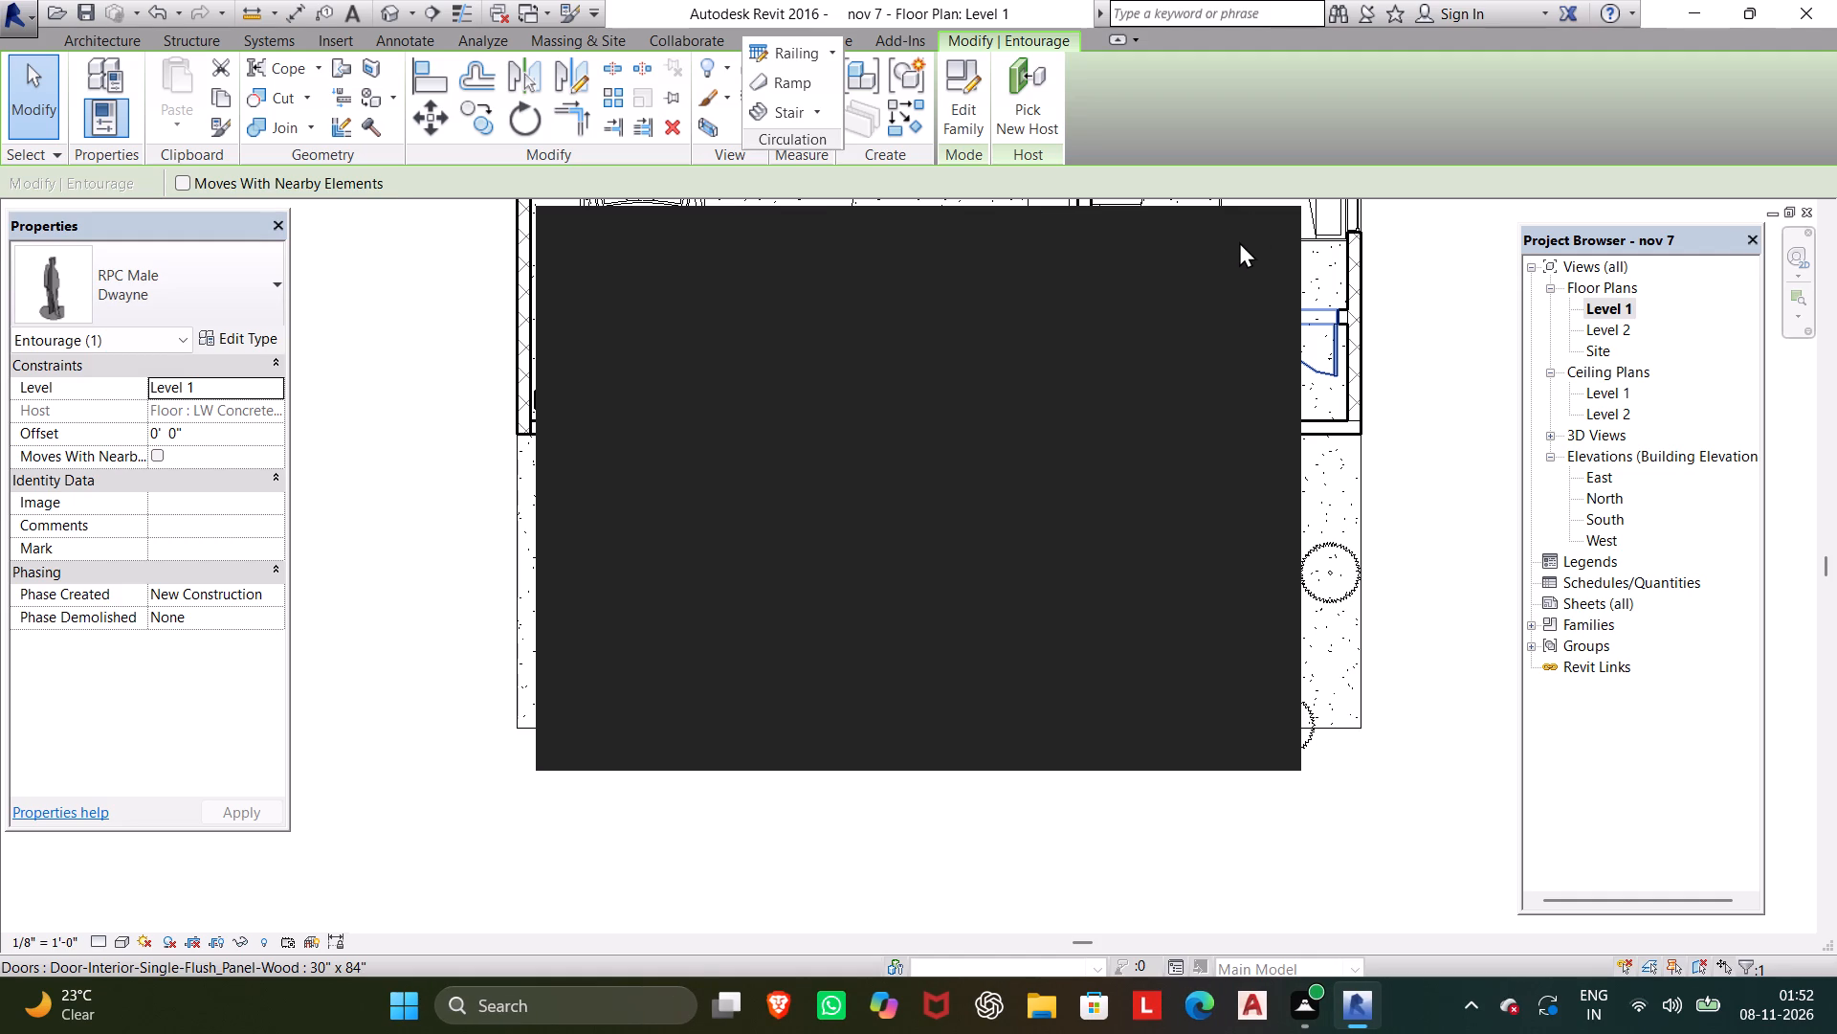
{"action": "left_click", "coordinate": [1272, 238]}
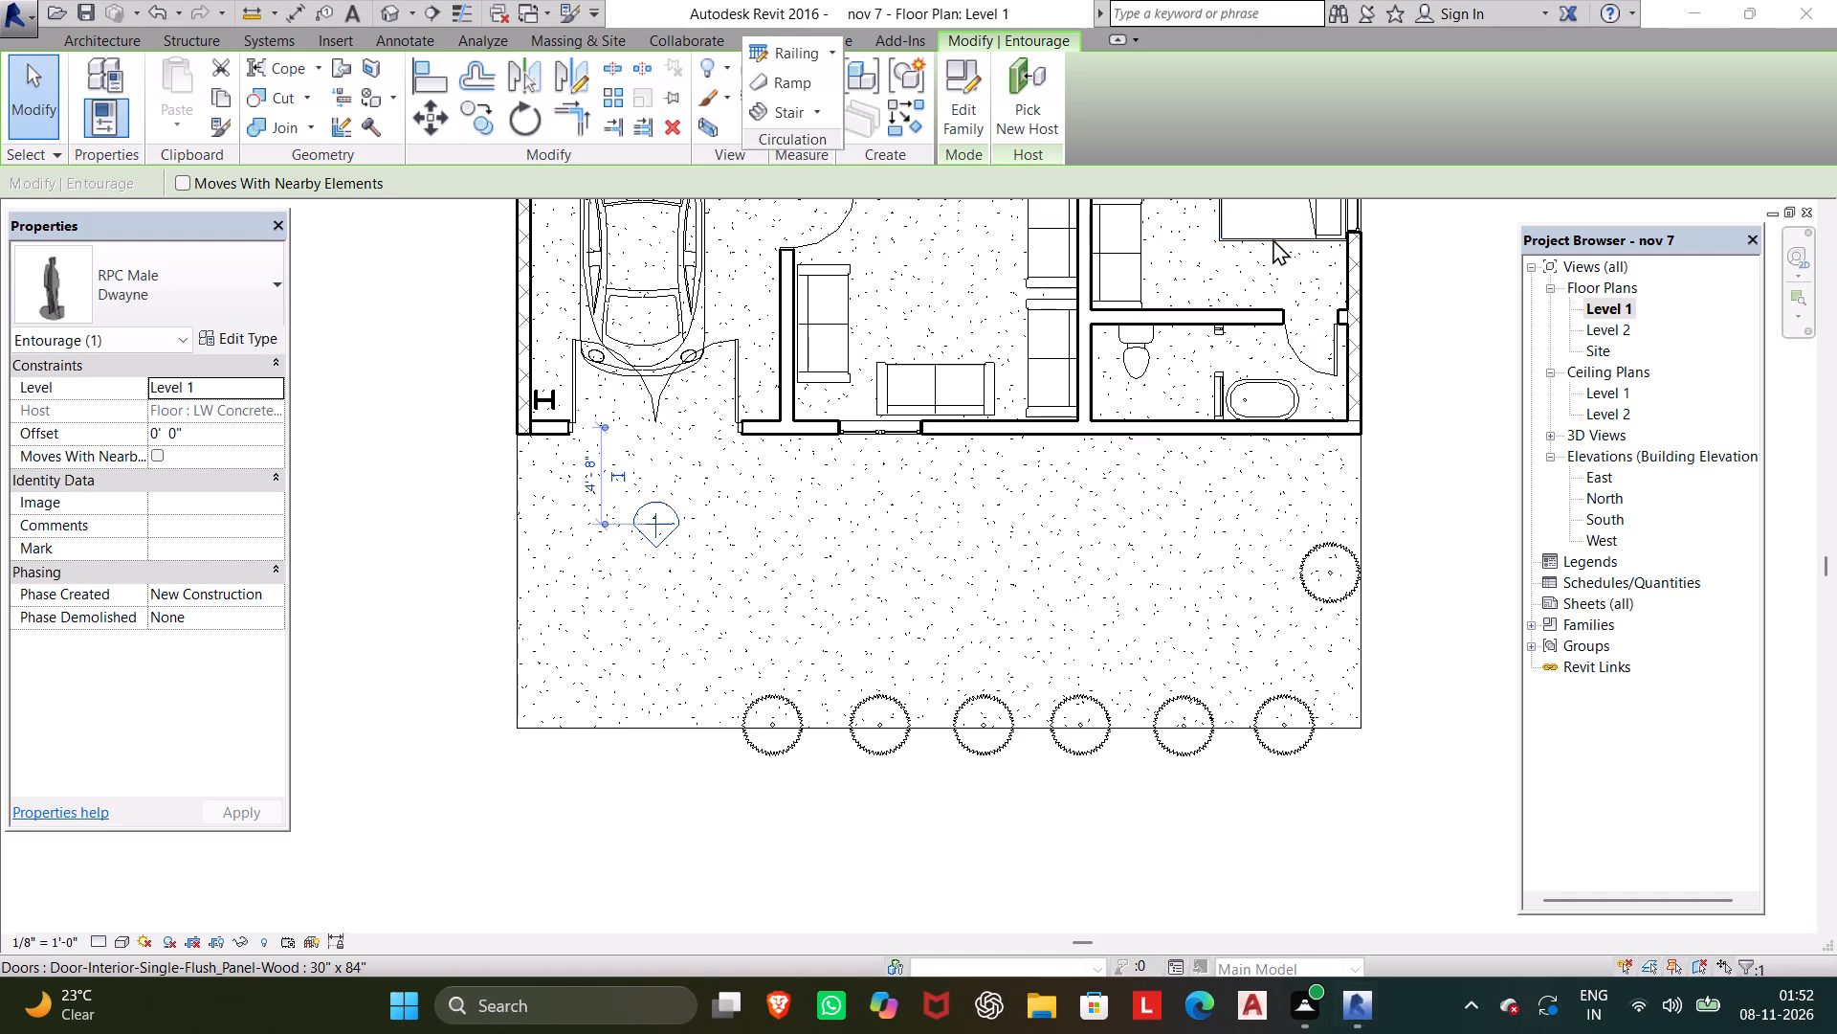
Move the front row of six junipers together about 7'-0" toward the house.
{"action": "left_click", "coordinate": [1280, 693]}
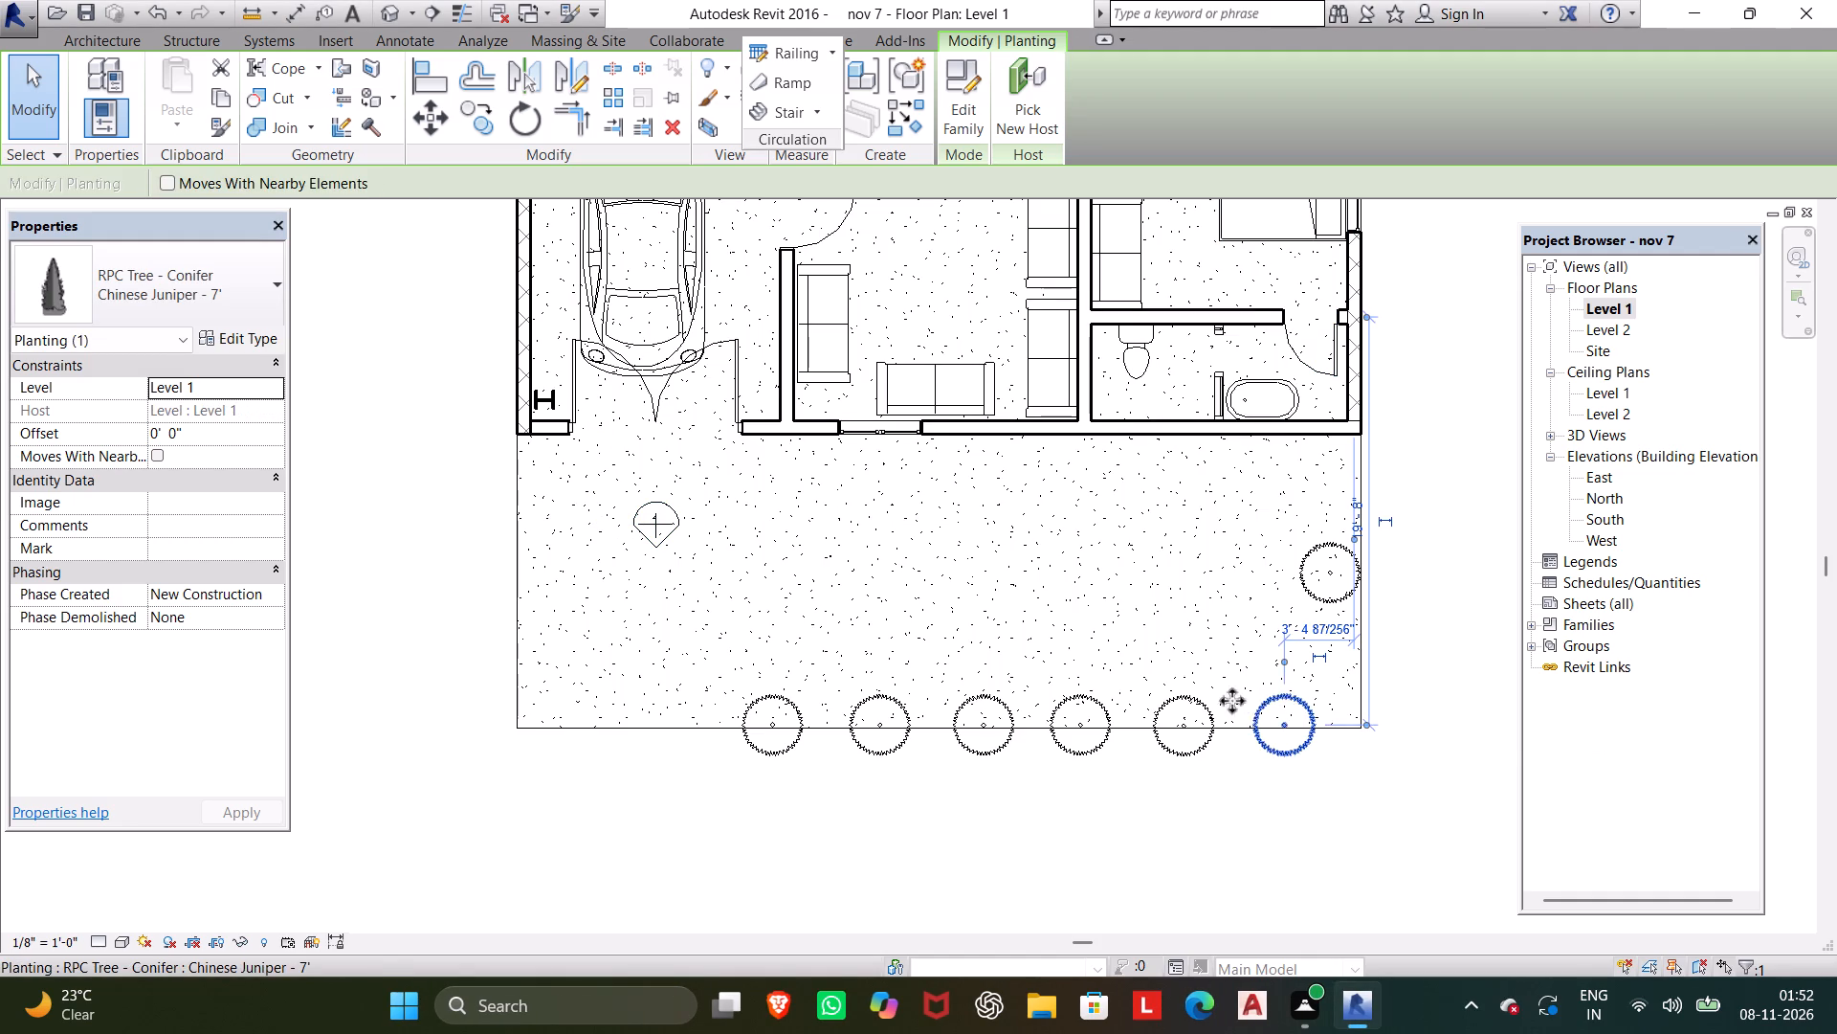
{"action": "left_click_drag", "start_coordinate": [1344, 795], "coordinate": [1174, 755]}
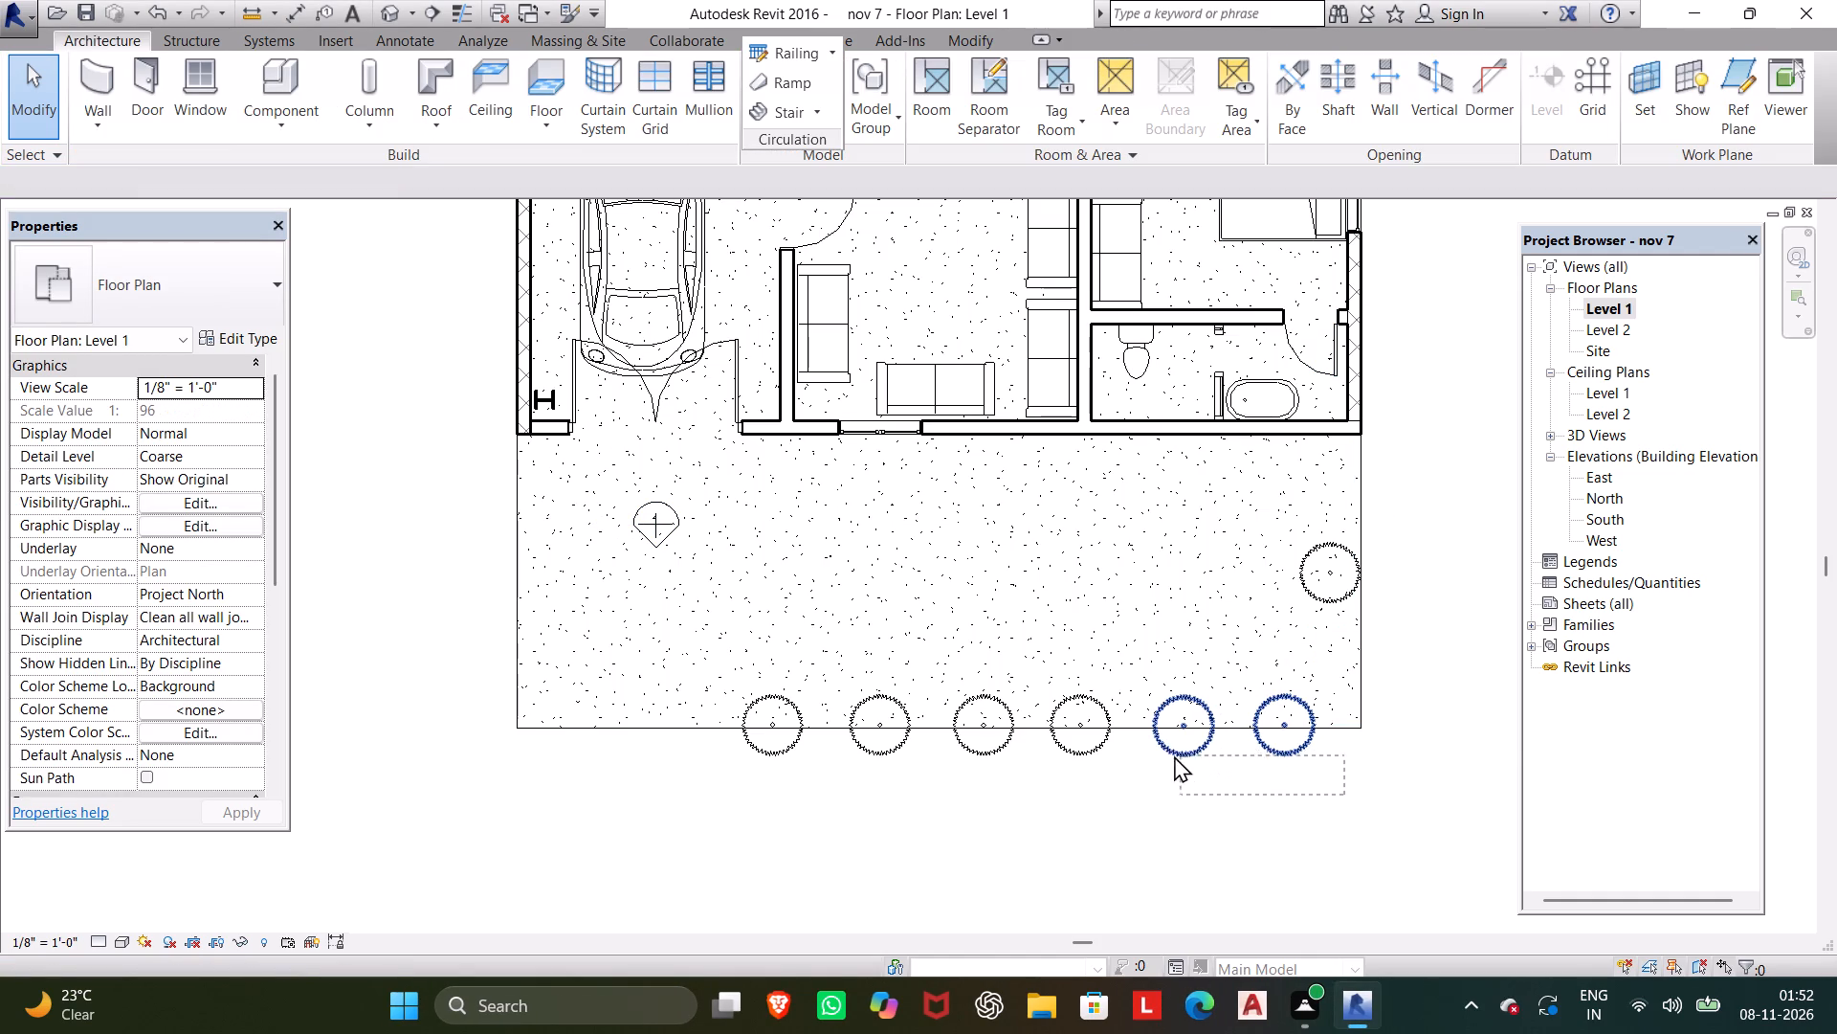
{"action": "left_click_drag", "start_coordinate": [1174, 755], "coordinate": [703, 733]}
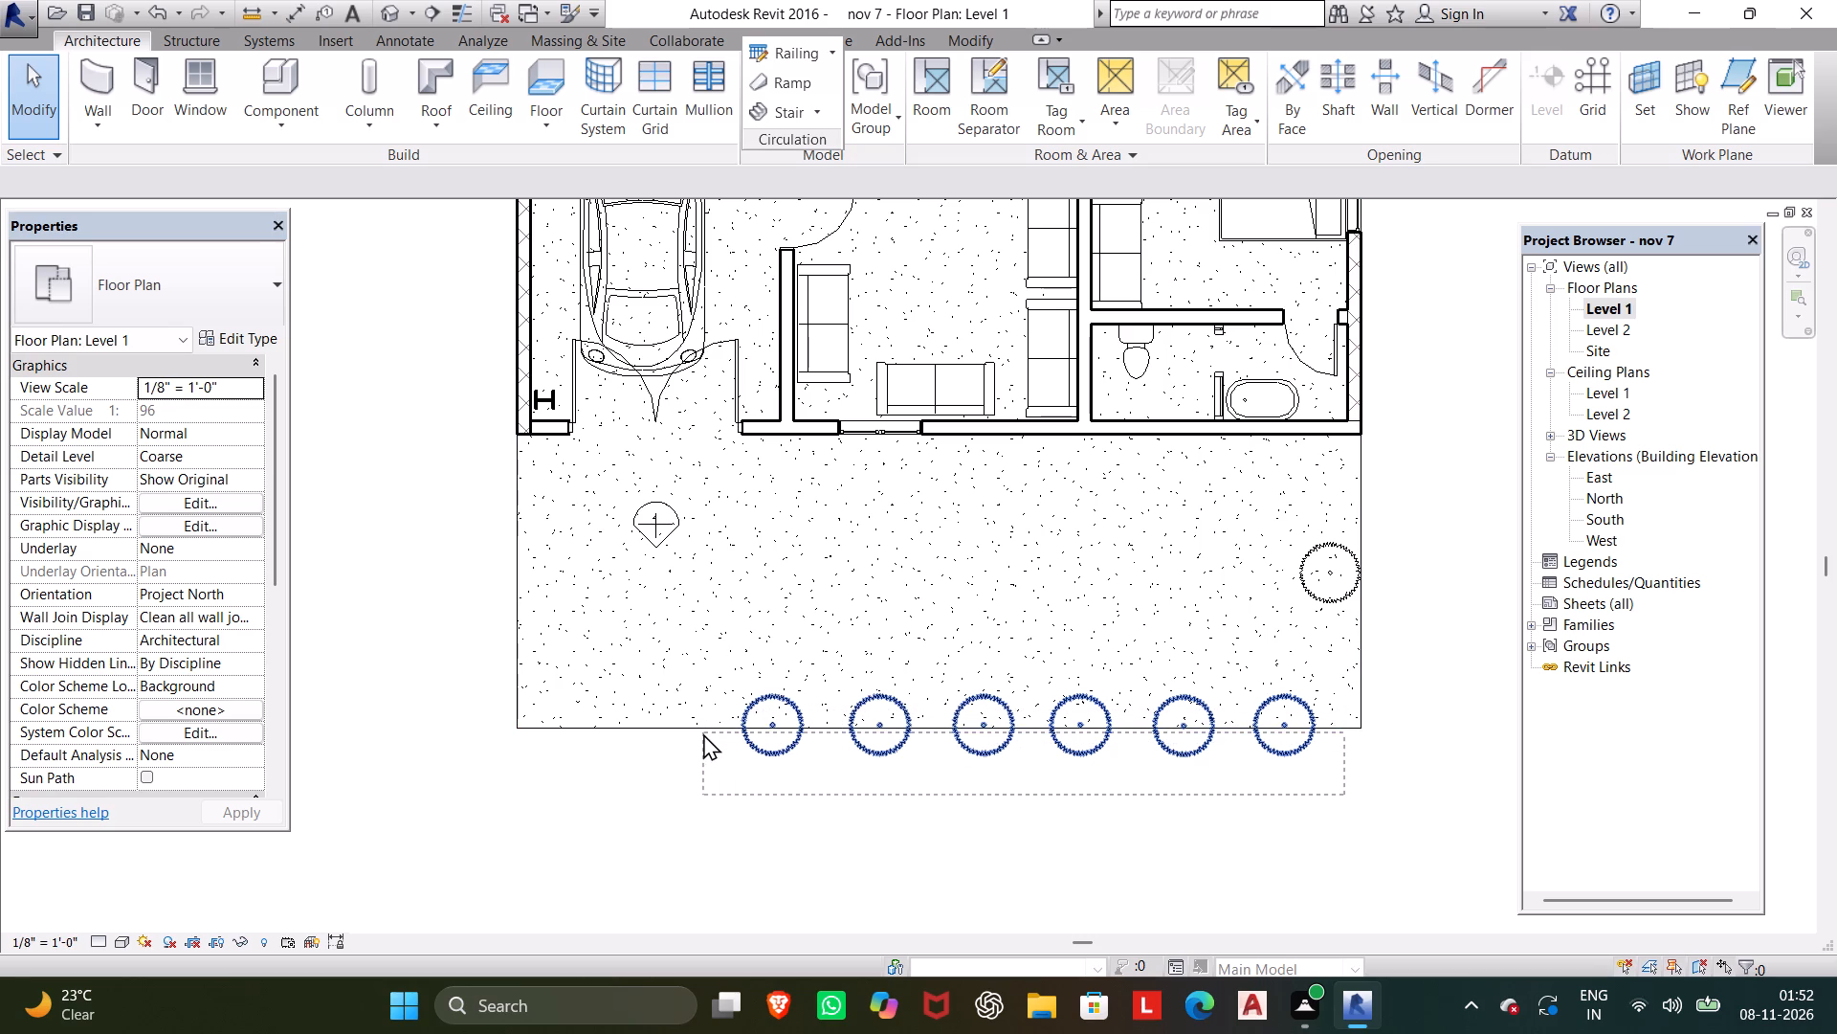
{"action": "left_click_drag", "start_coordinate": [703, 733], "coordinate": [701, 735]}
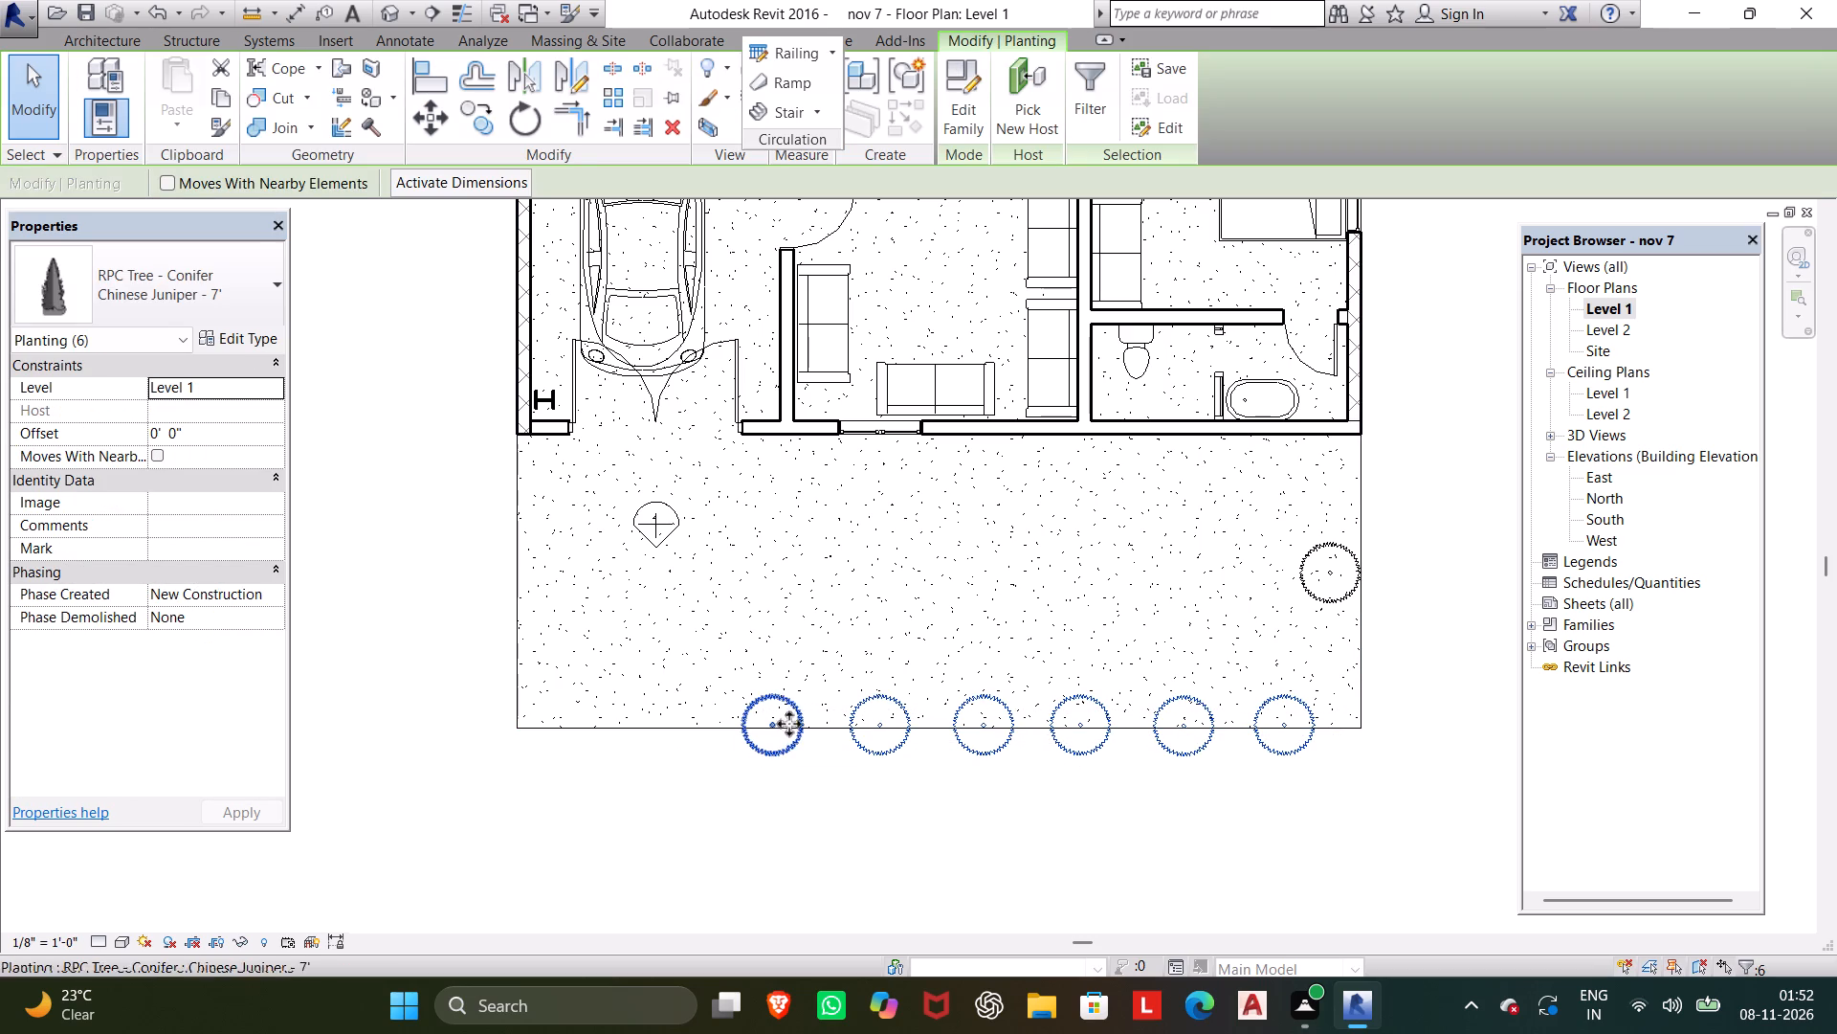
{"action": "left_click", "coordinate": [425, 140]}
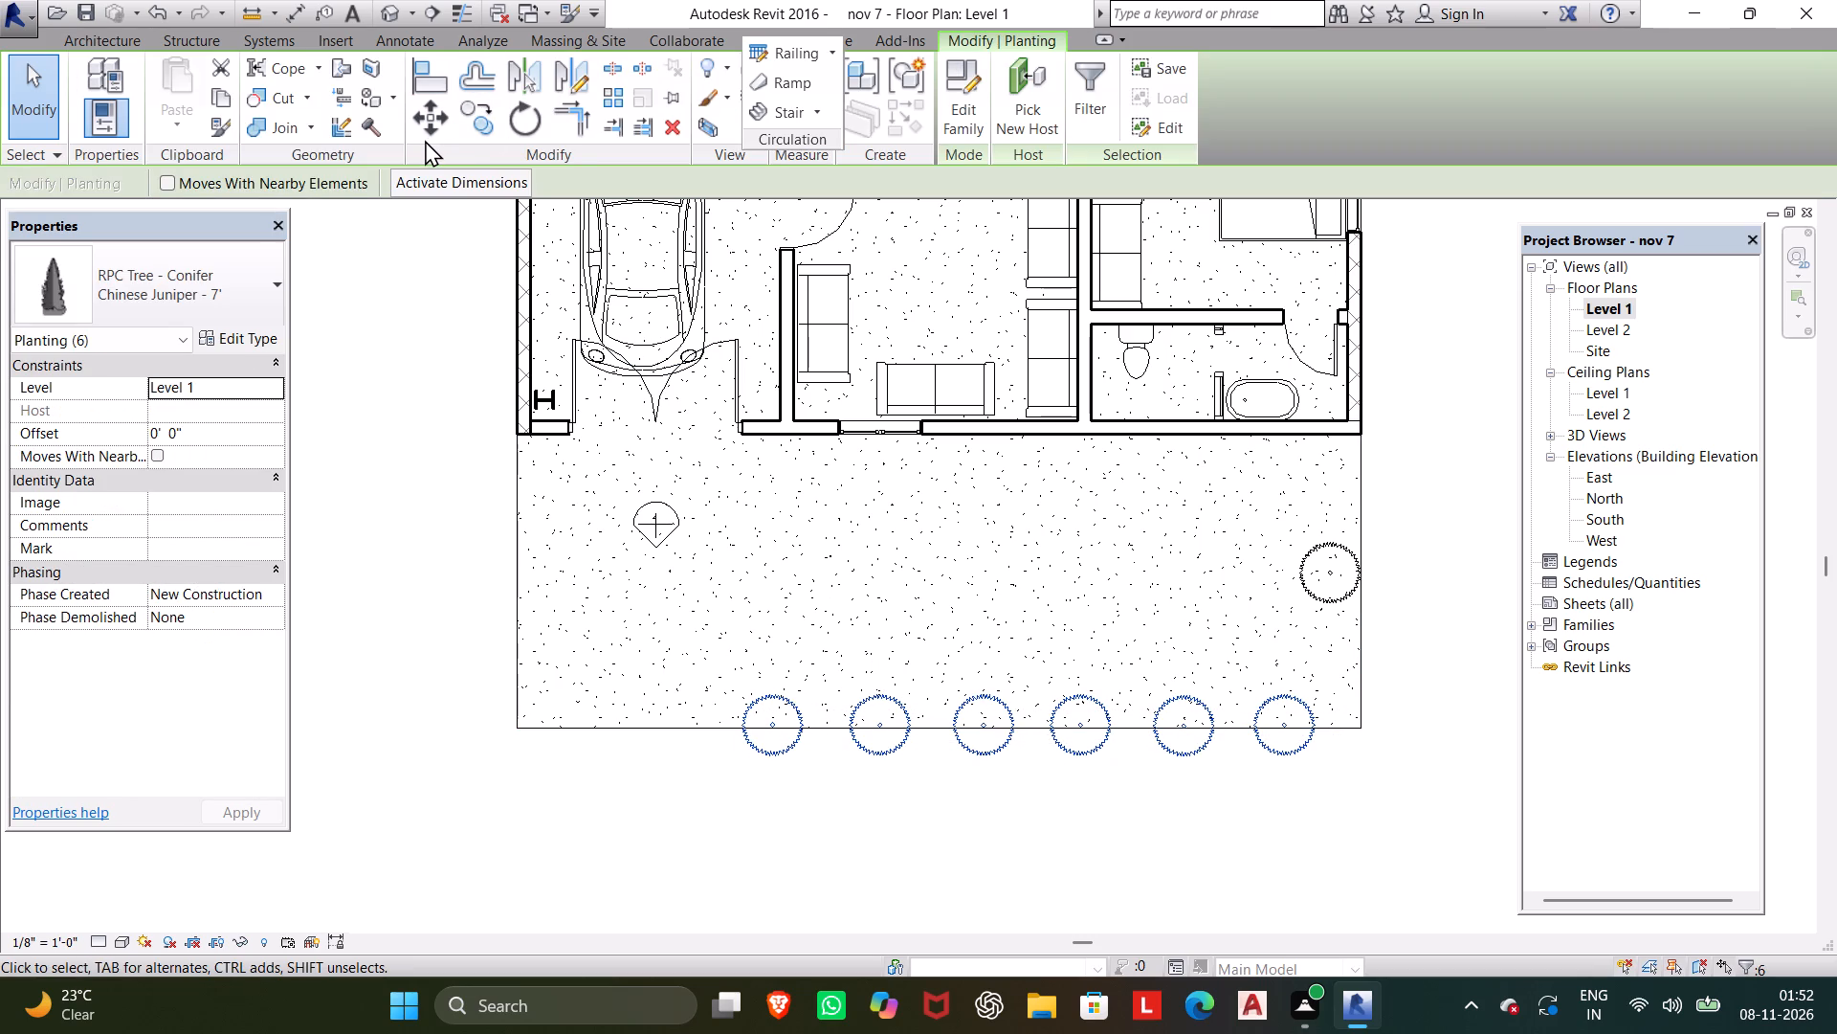
{"action": "left_click", "coordinate": [425, 136]}
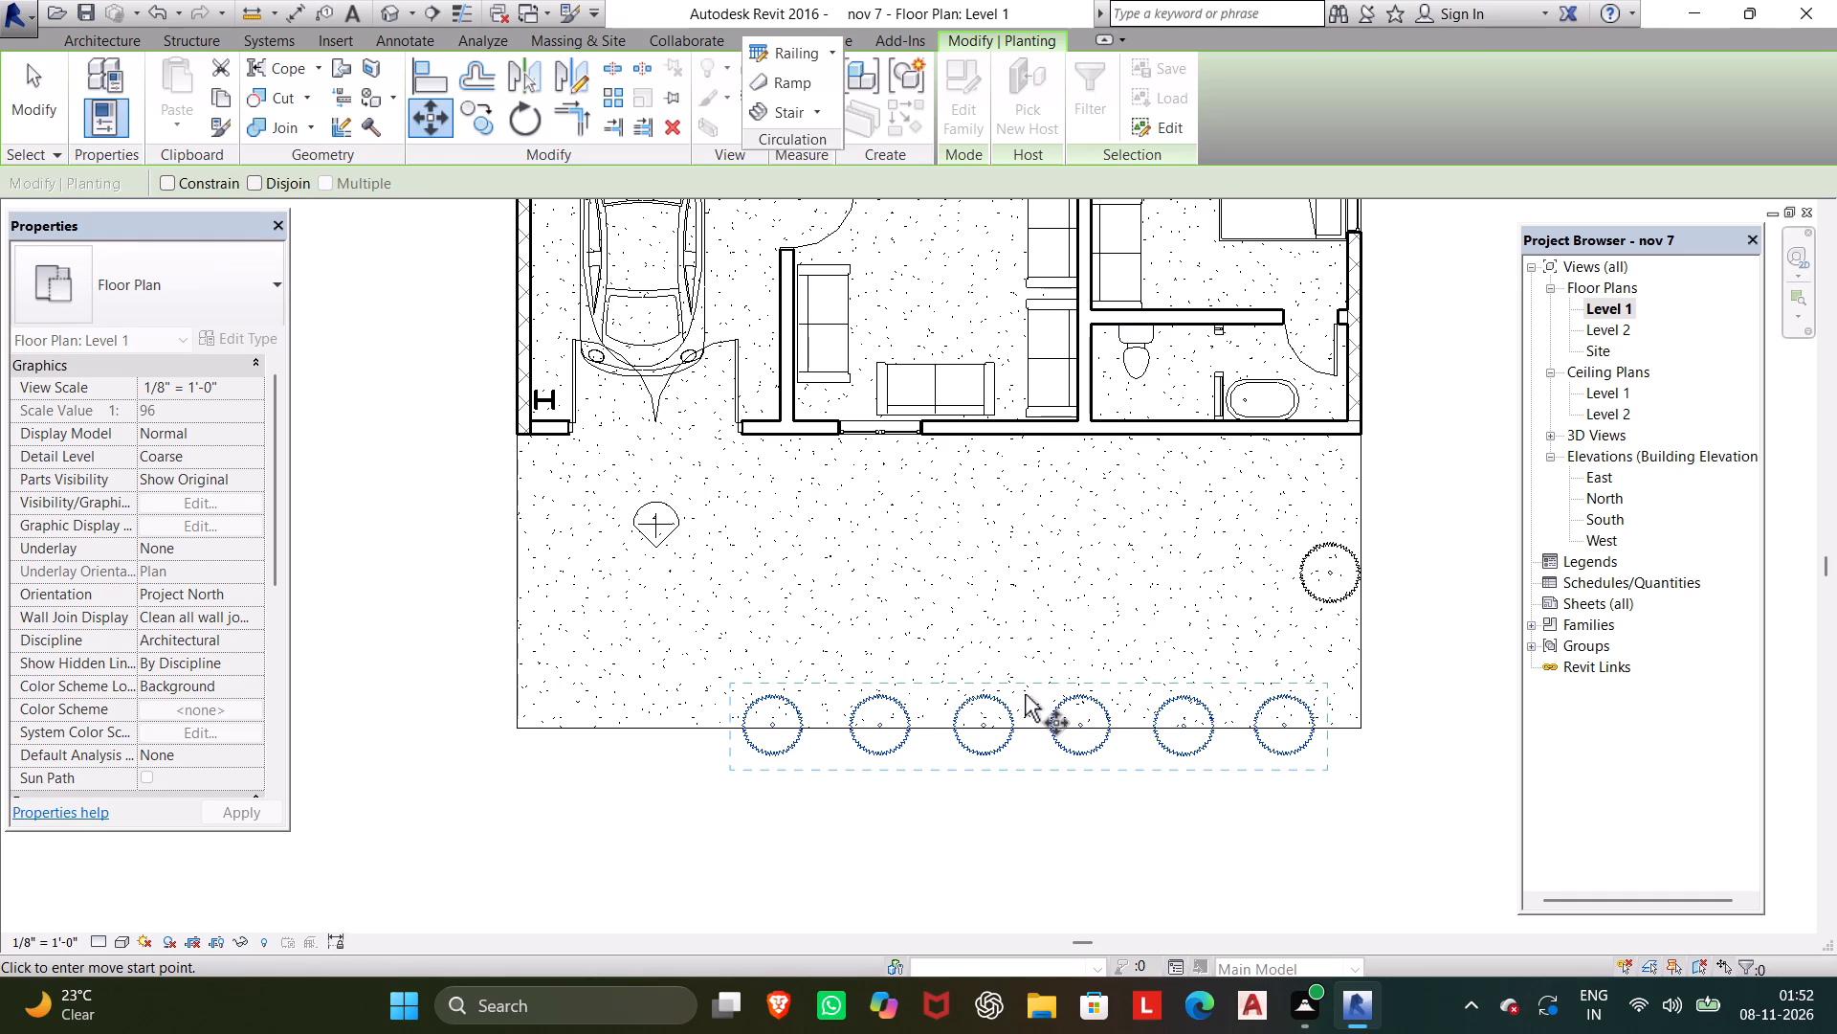
{"action": "left_click", "coordinate": [1028, 693]}
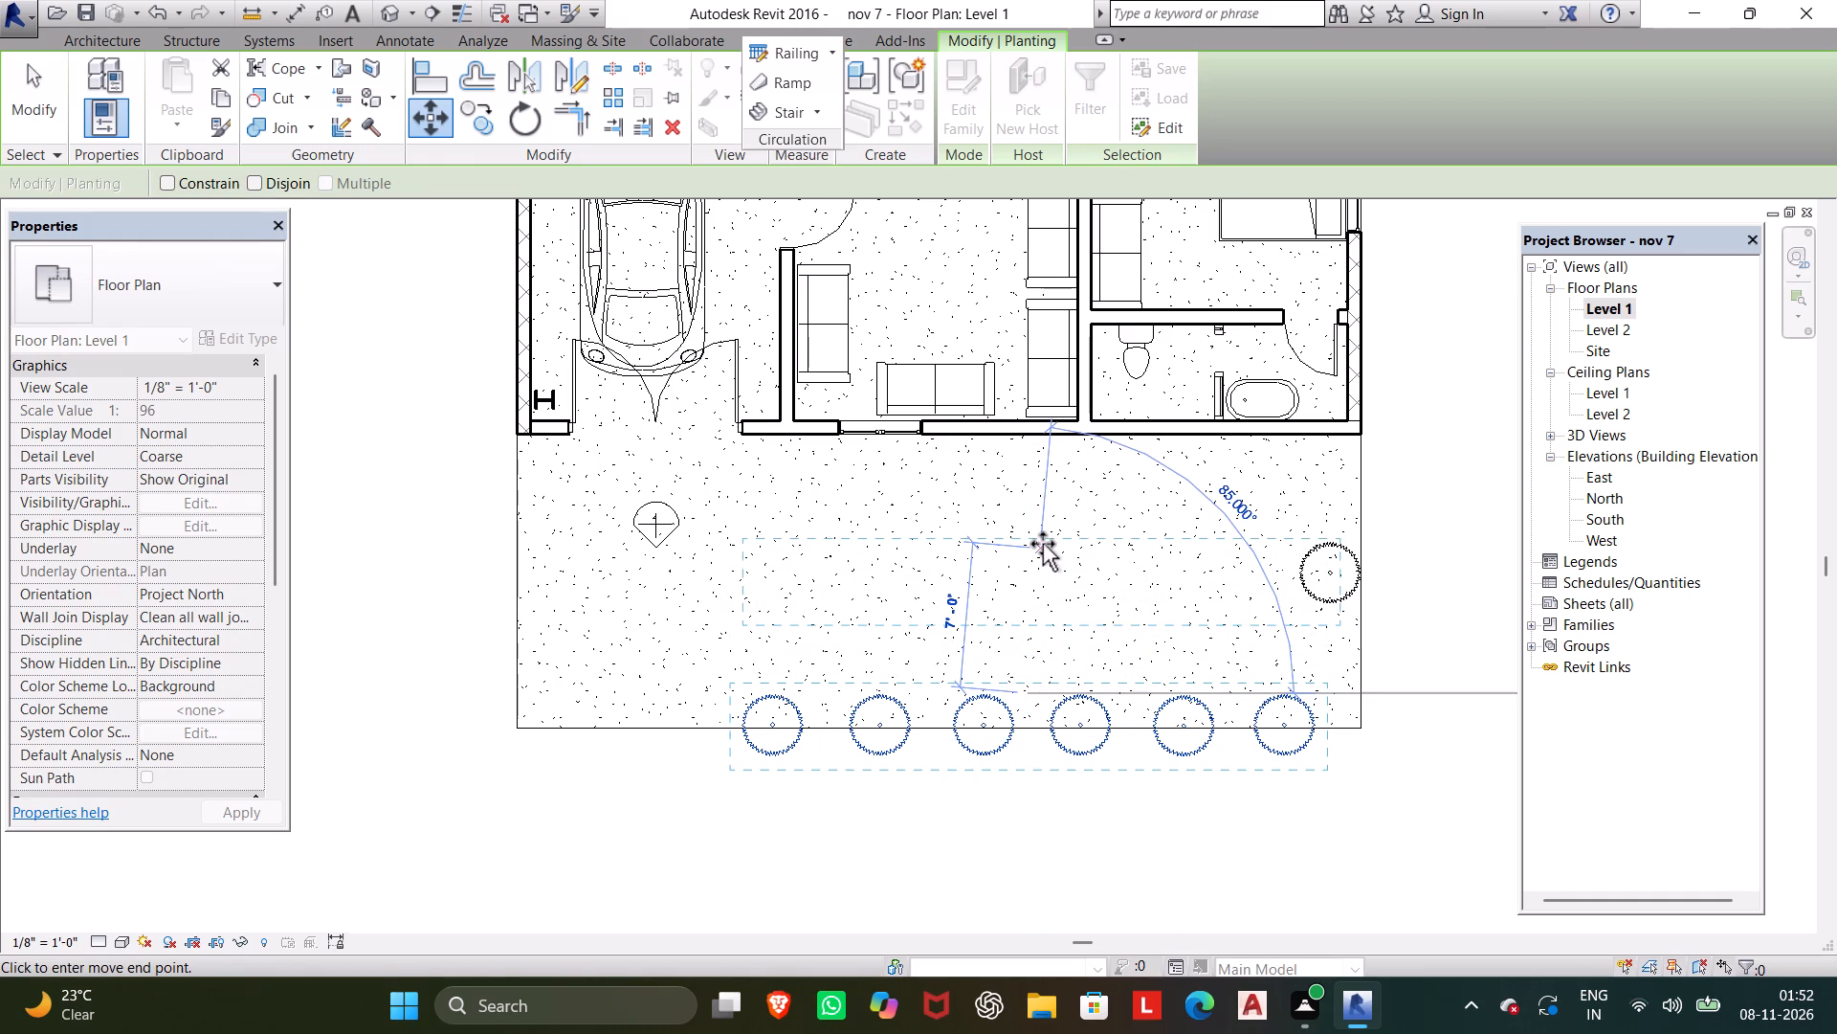
{"action": "left_click", "coordinate": [1043, 544]}
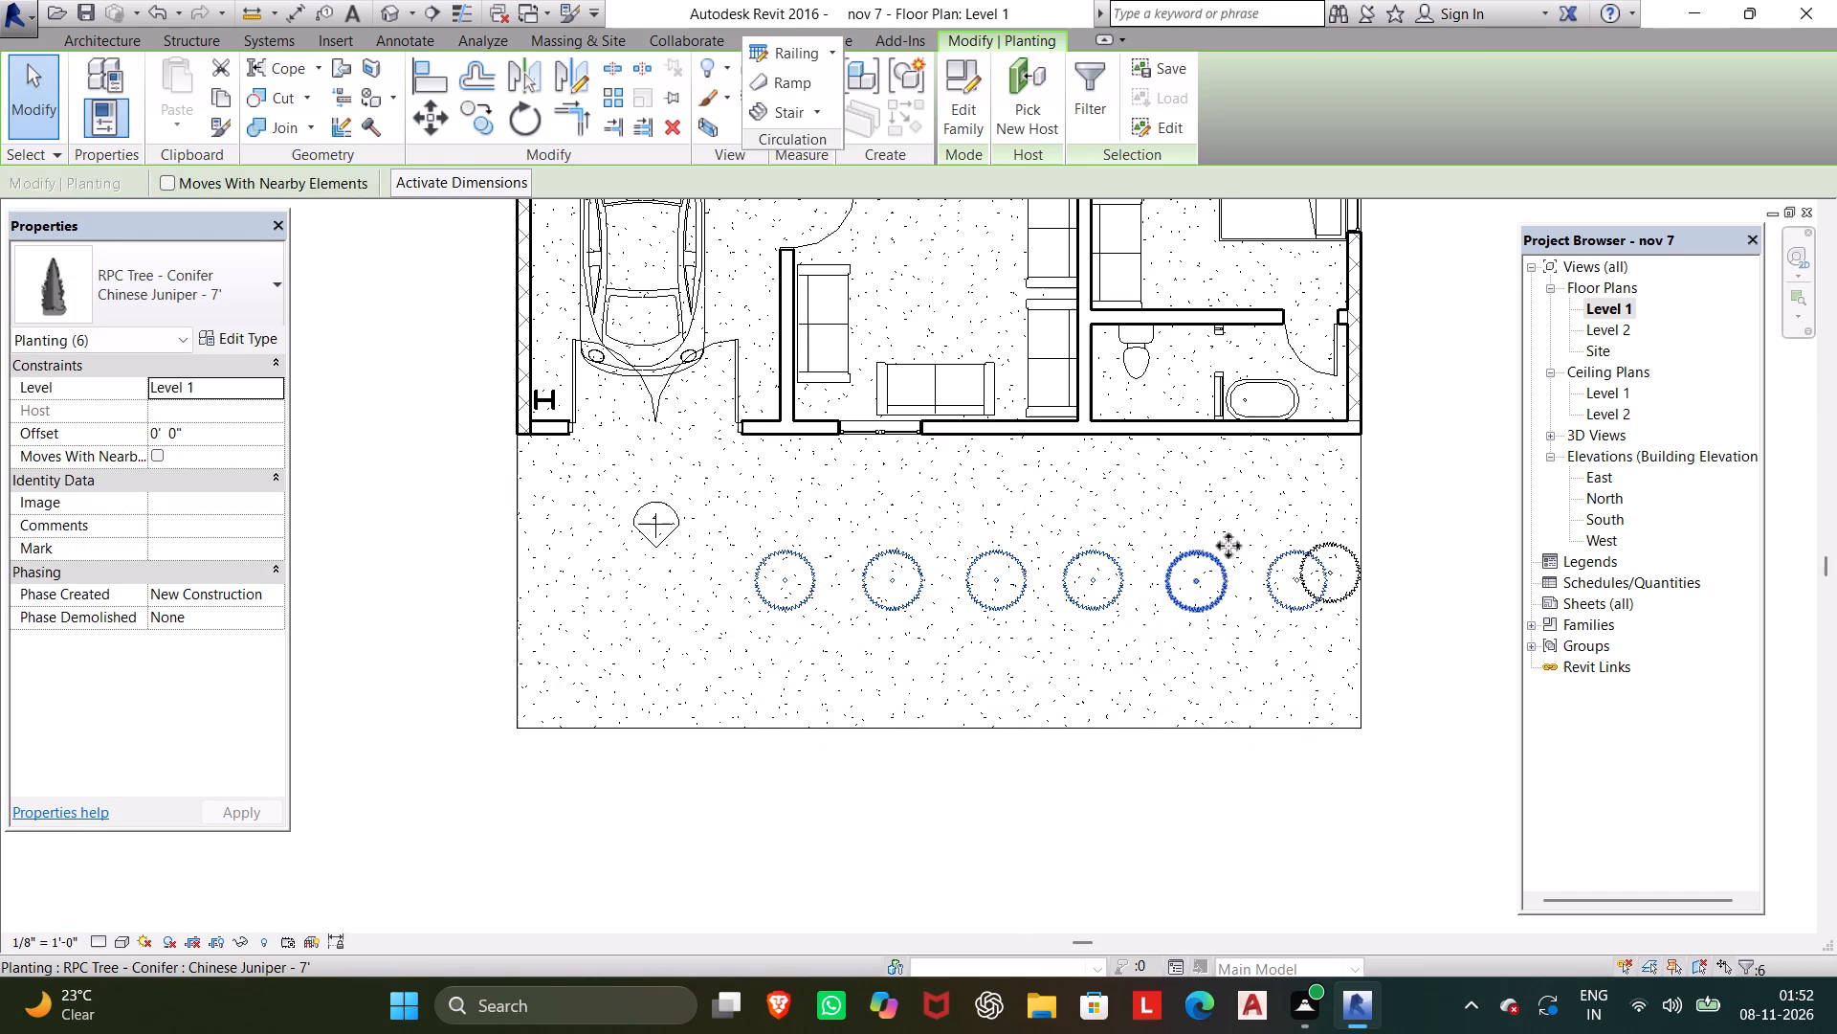
Delete the sixth juniper of the row, the one crowding the lone juniper at the floor's side edge.
{"action": "left_click", "coordinate": [1329, 545]}
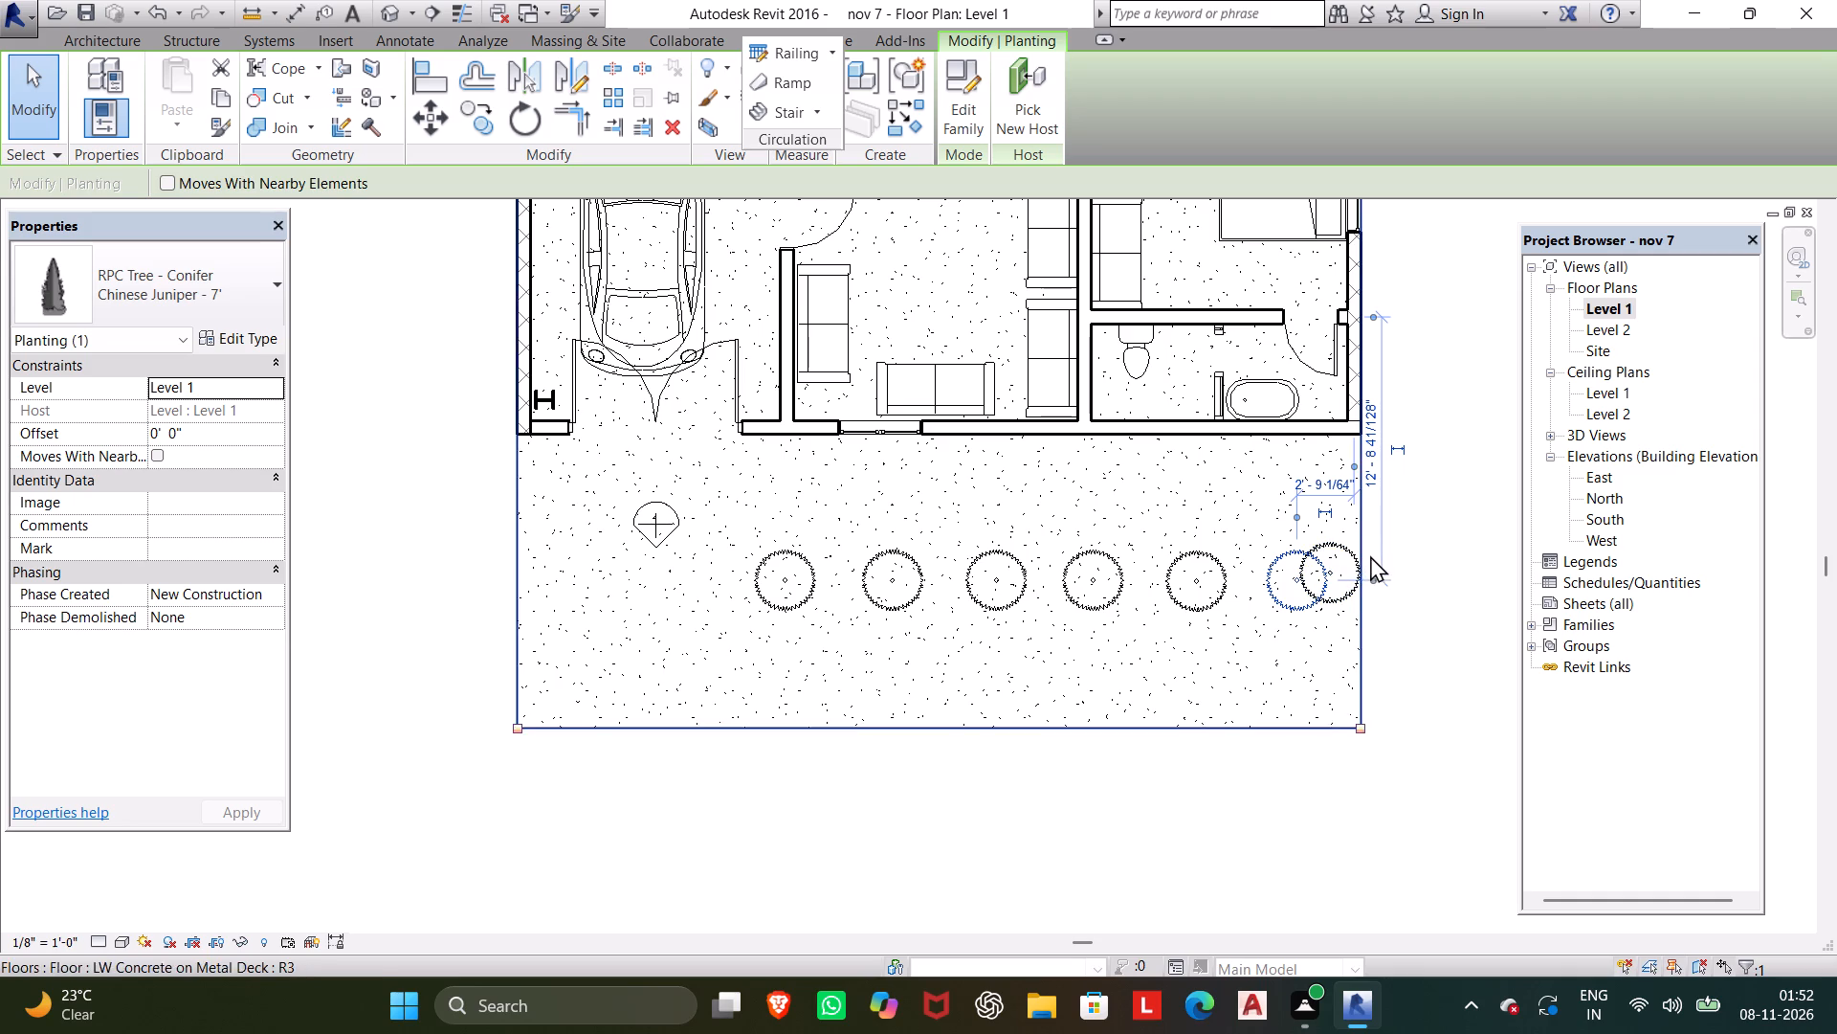
{"action": "key", "text": "Up"}
{"action": "key", "text": "Up"}
{"action": "key", "text": "Left"}
{"action": "key", "text": "Left"}
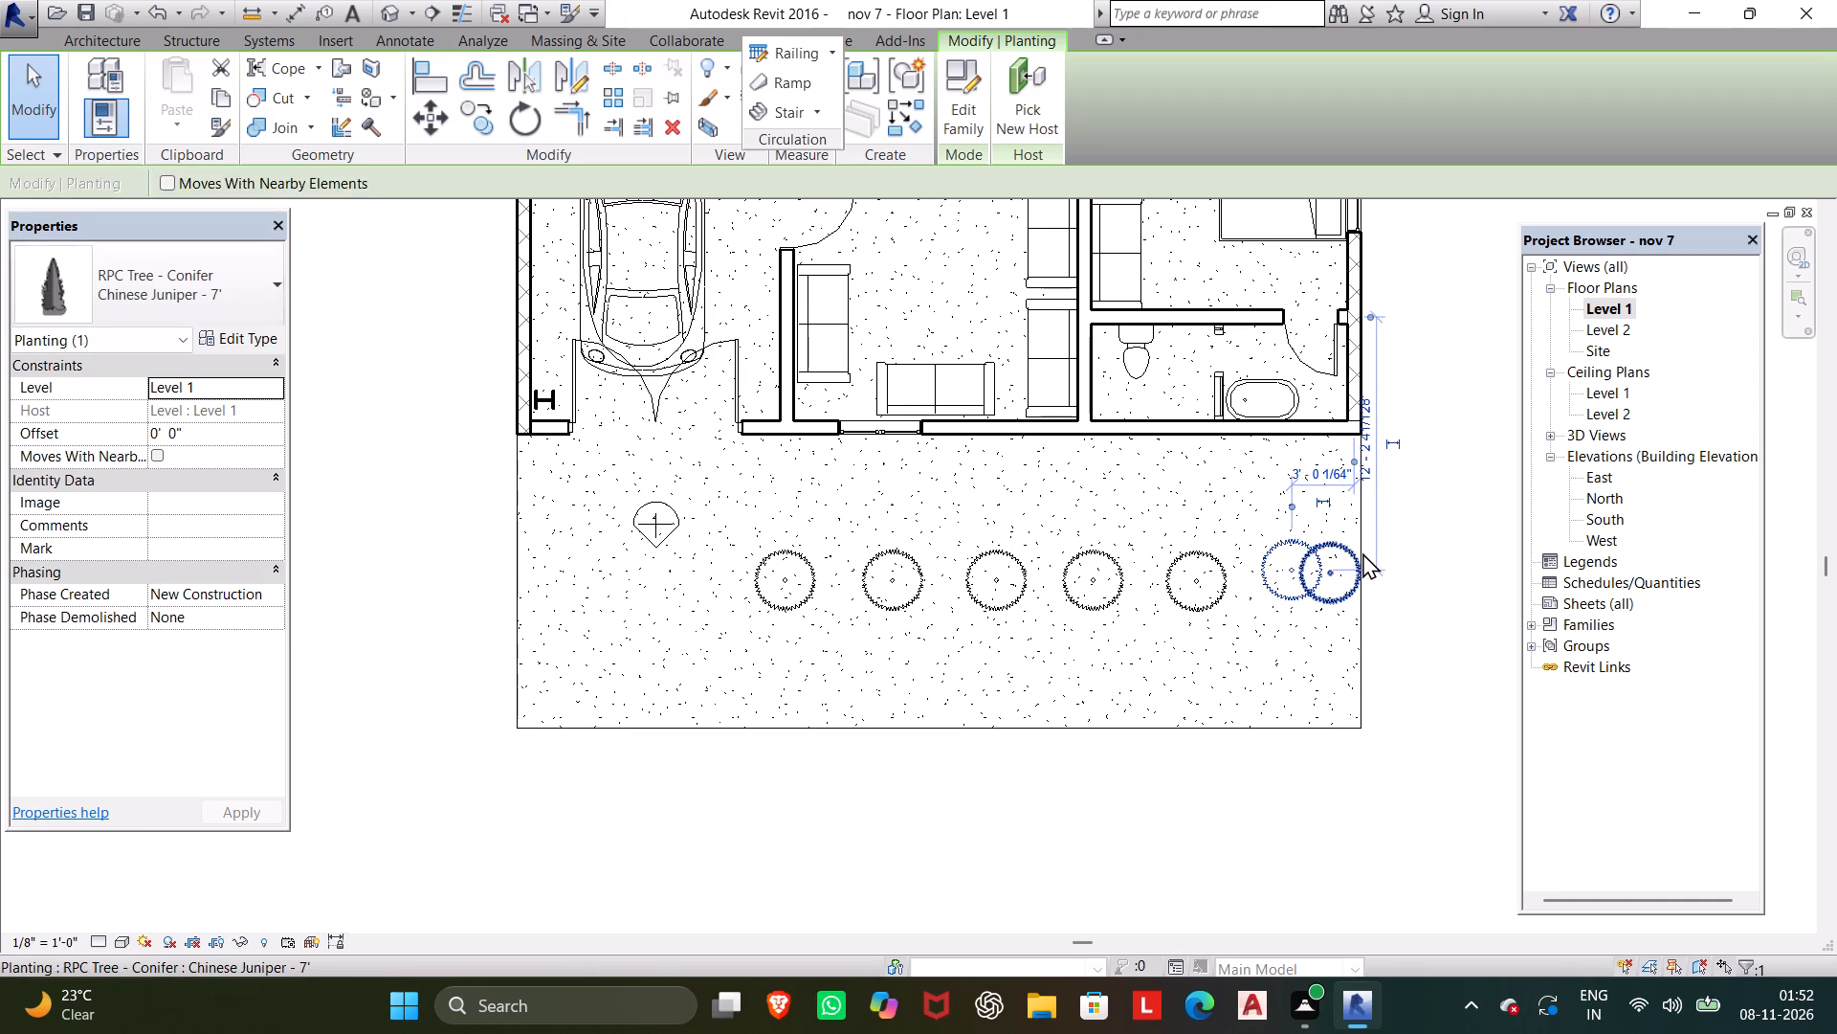
{"action": "key", "text": "Left"}
{"action": "key", "text": "Left"}
{"action": "key", "text": "Left"}
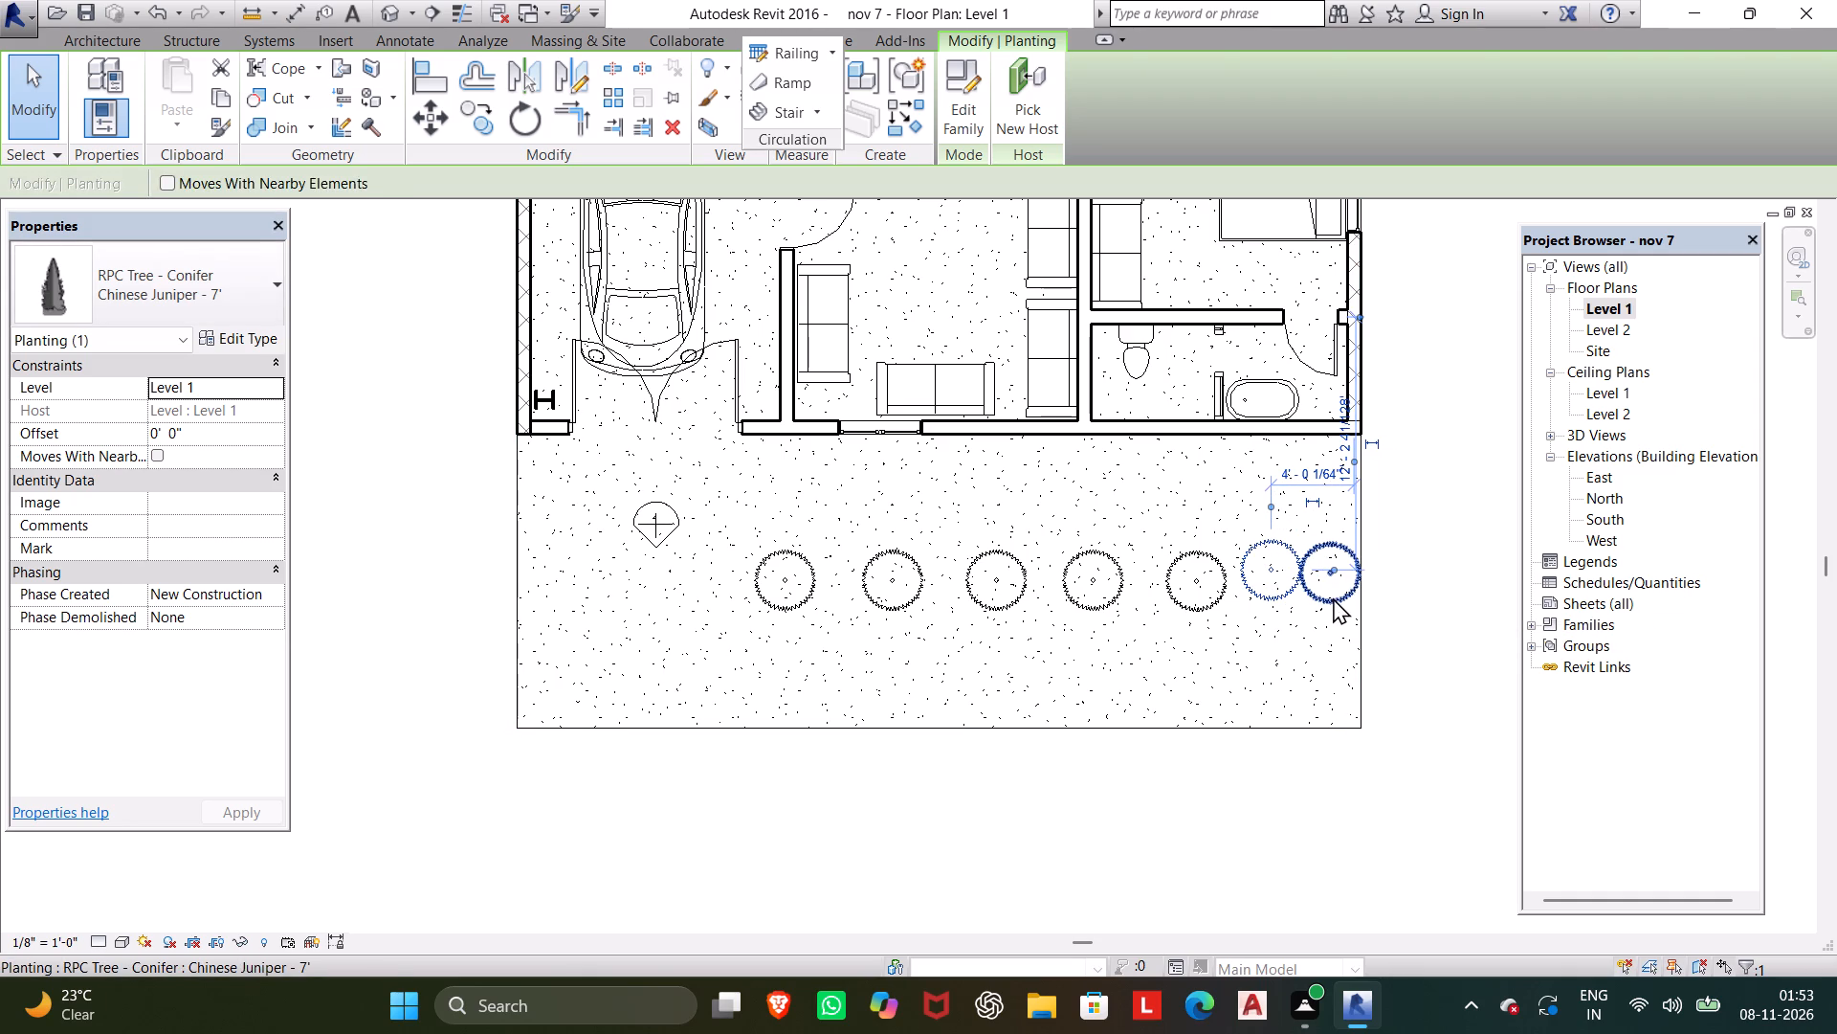
{"action": "key", "text": "Delete"}
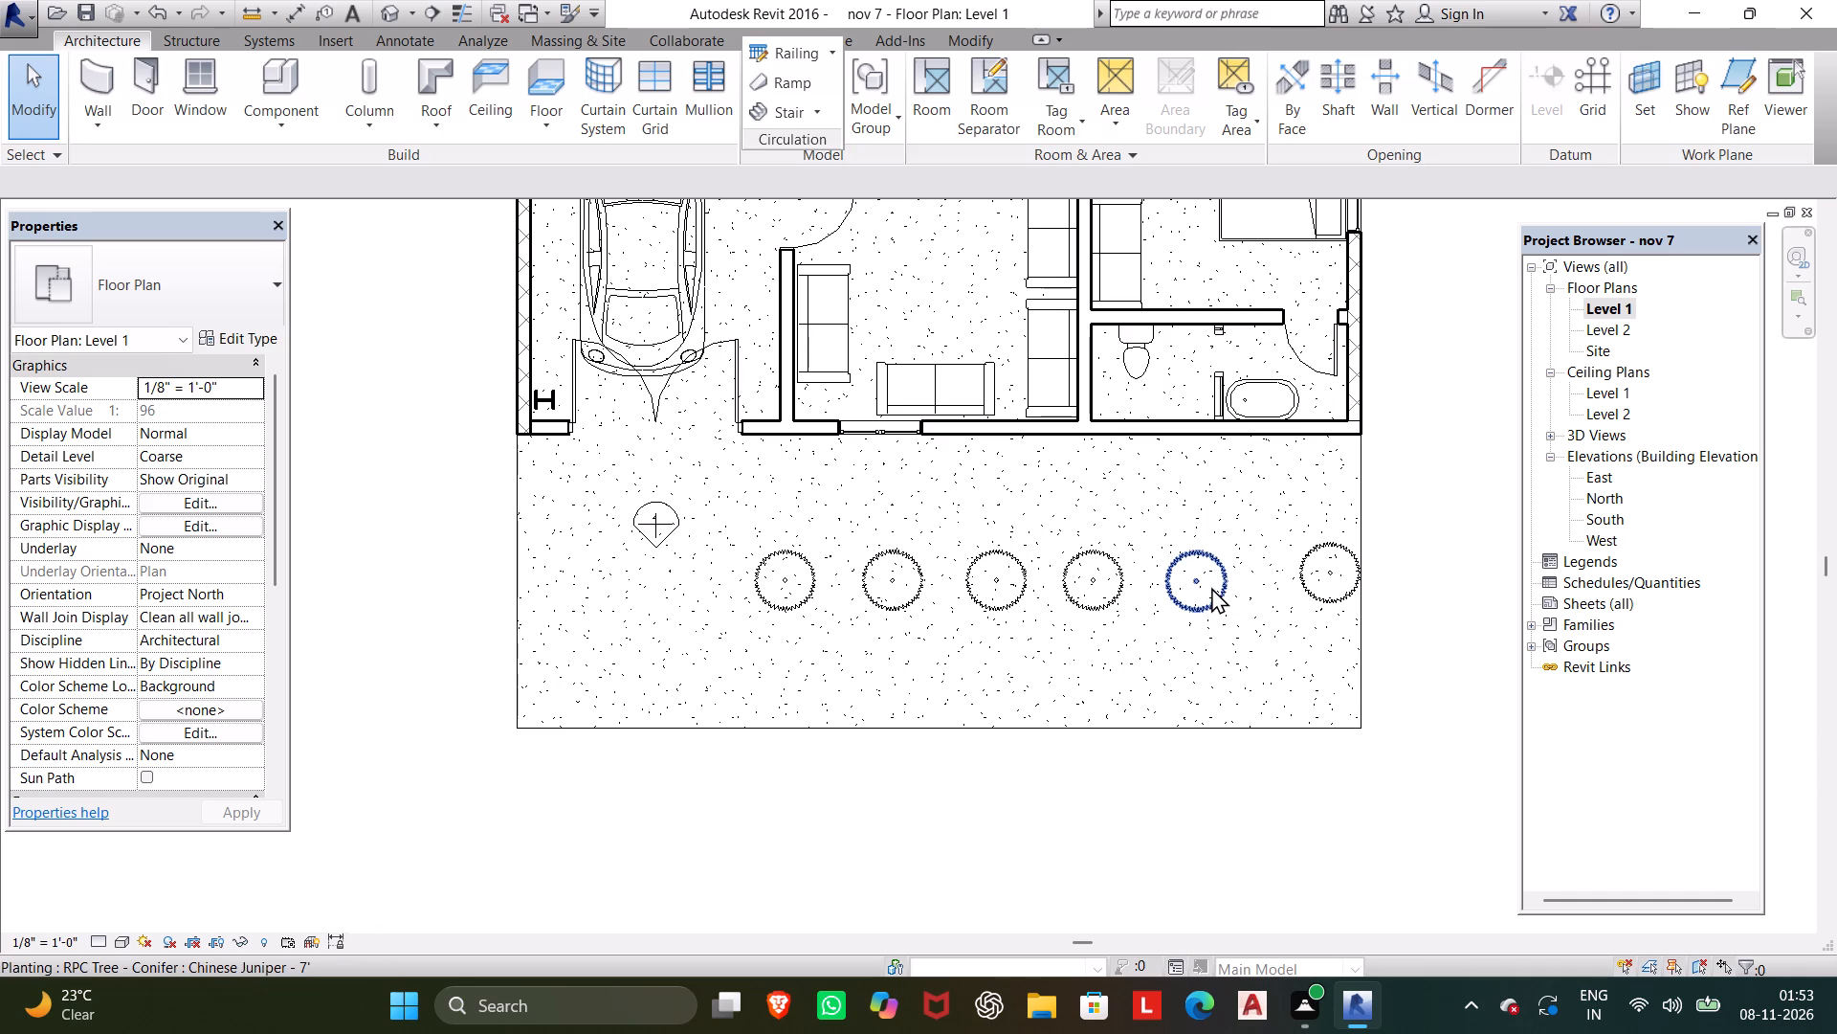
Edit the floor boundary, pulling its front edge back to the juniper row, about 7'-4" from the front wall.
{"action": "left_click", "coordinate": [1211, 586]}
{"action": "left_click", "coordinate": [1293, 724]}
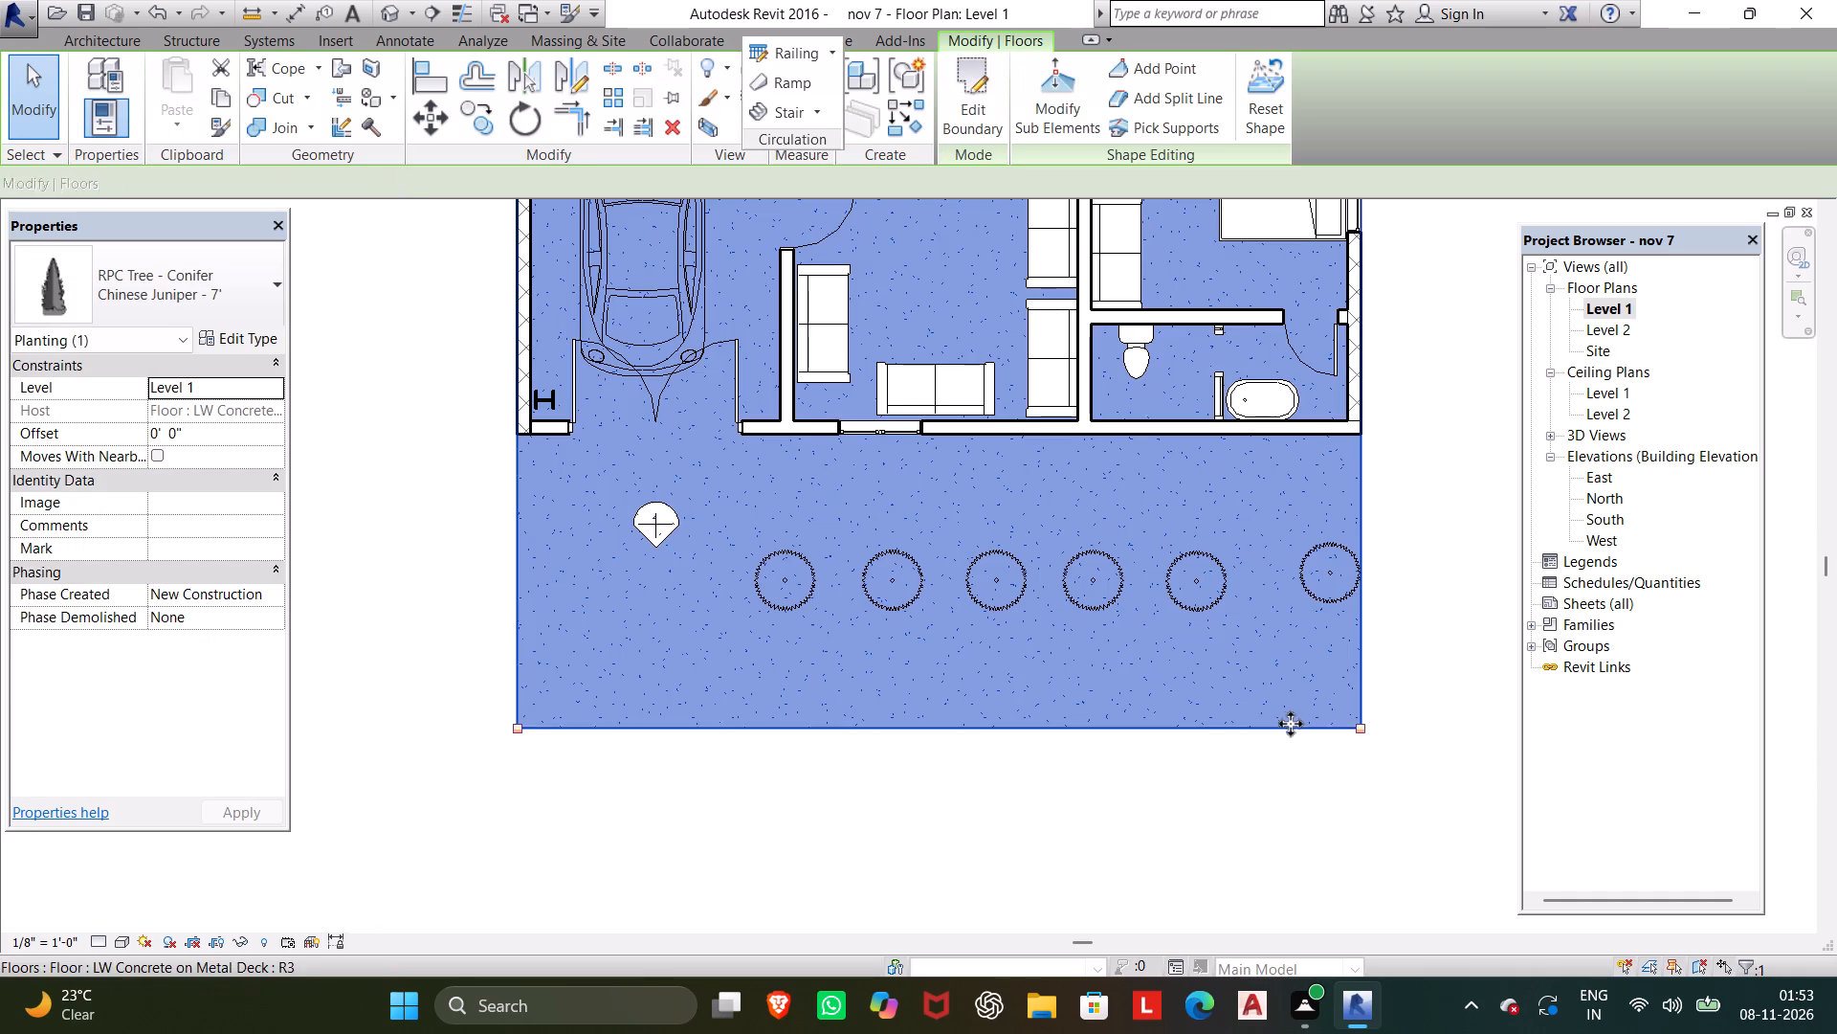
{"action": "left_click", "coordinate": [996, 99]}
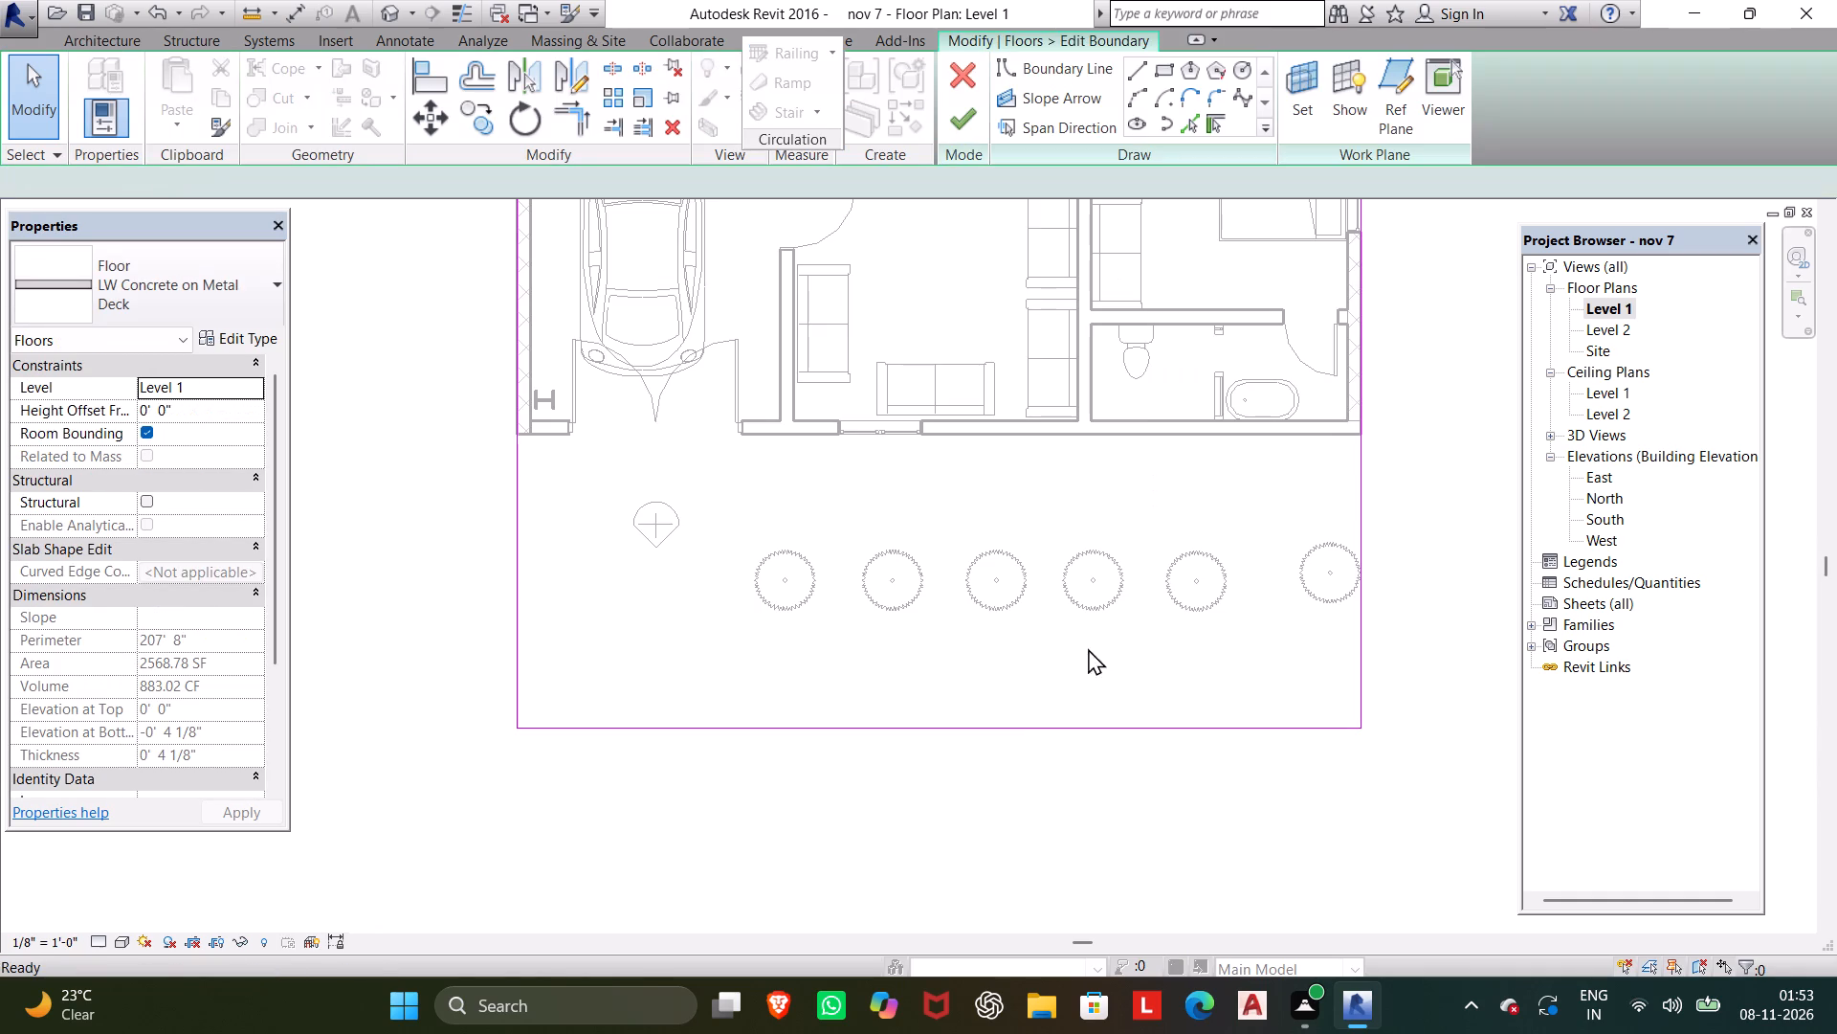
{"action": "left_click_drag", "start_coordinate": [1019, 722], "coordinate": [1037, 626]}
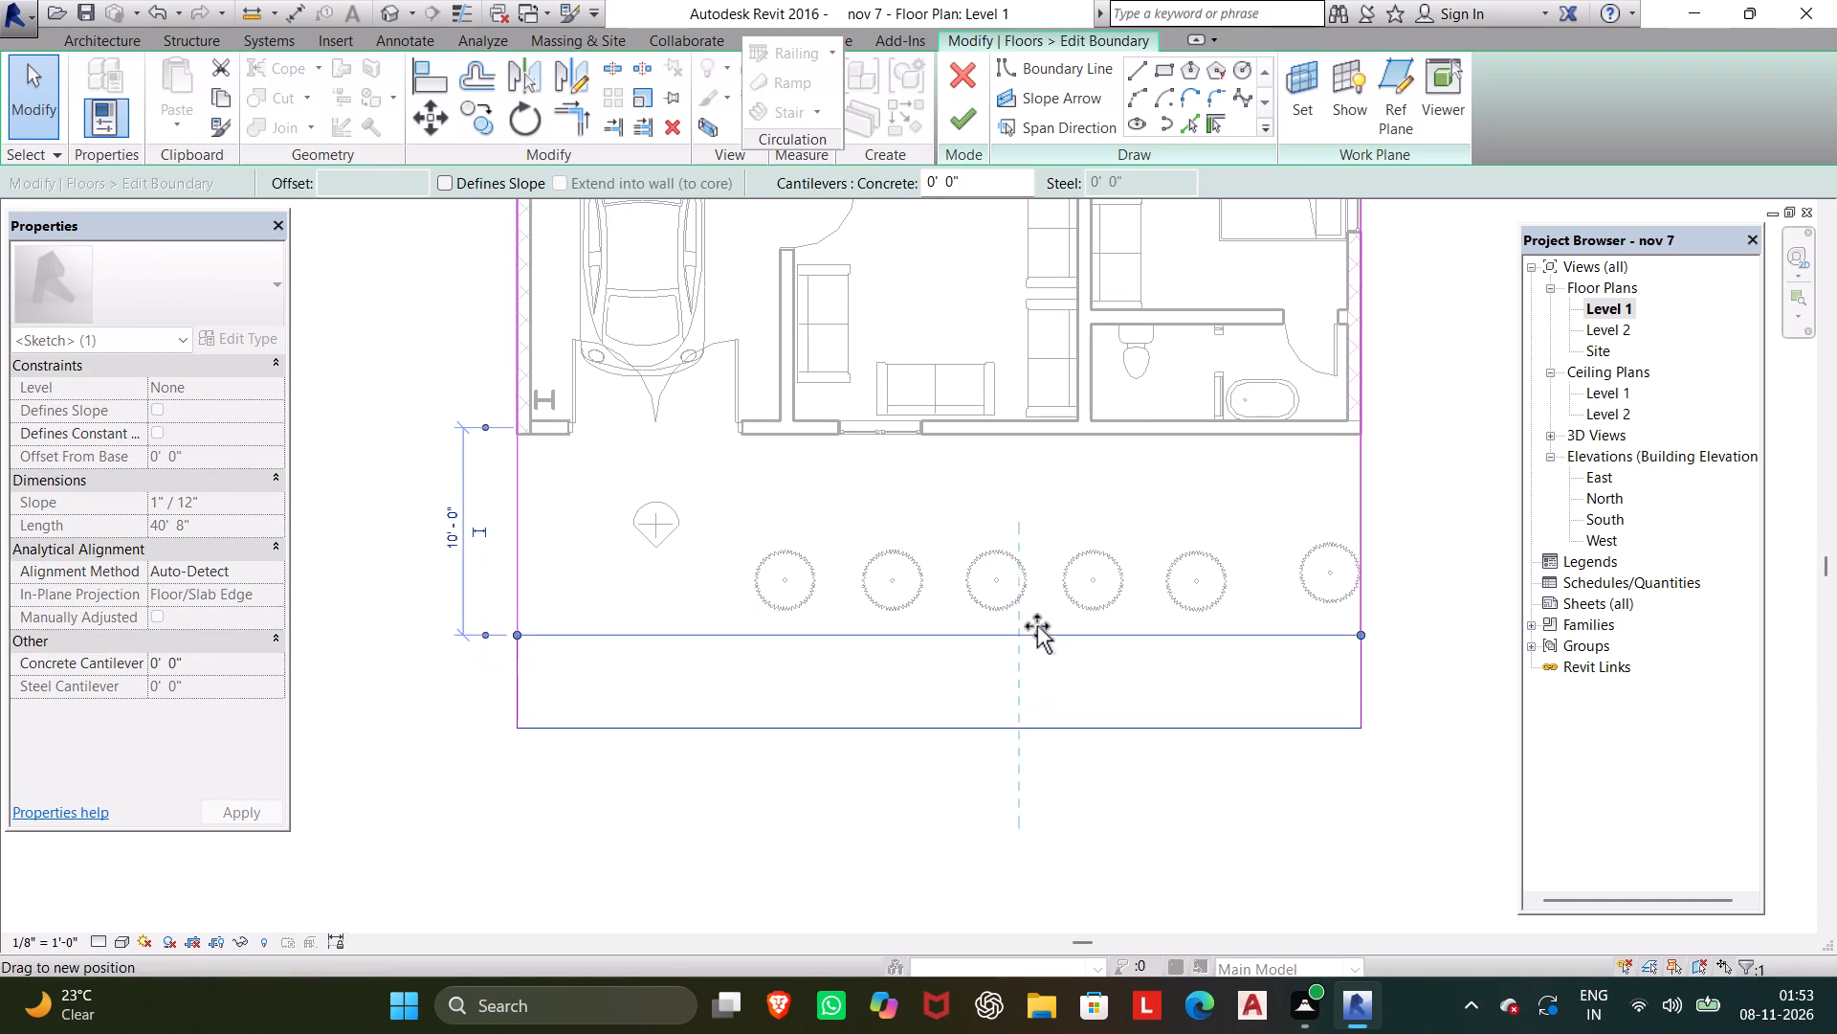
{"action": "left_click_drag", "start_coordinate": [1037, 626], "coordinate": [1049, 579]}
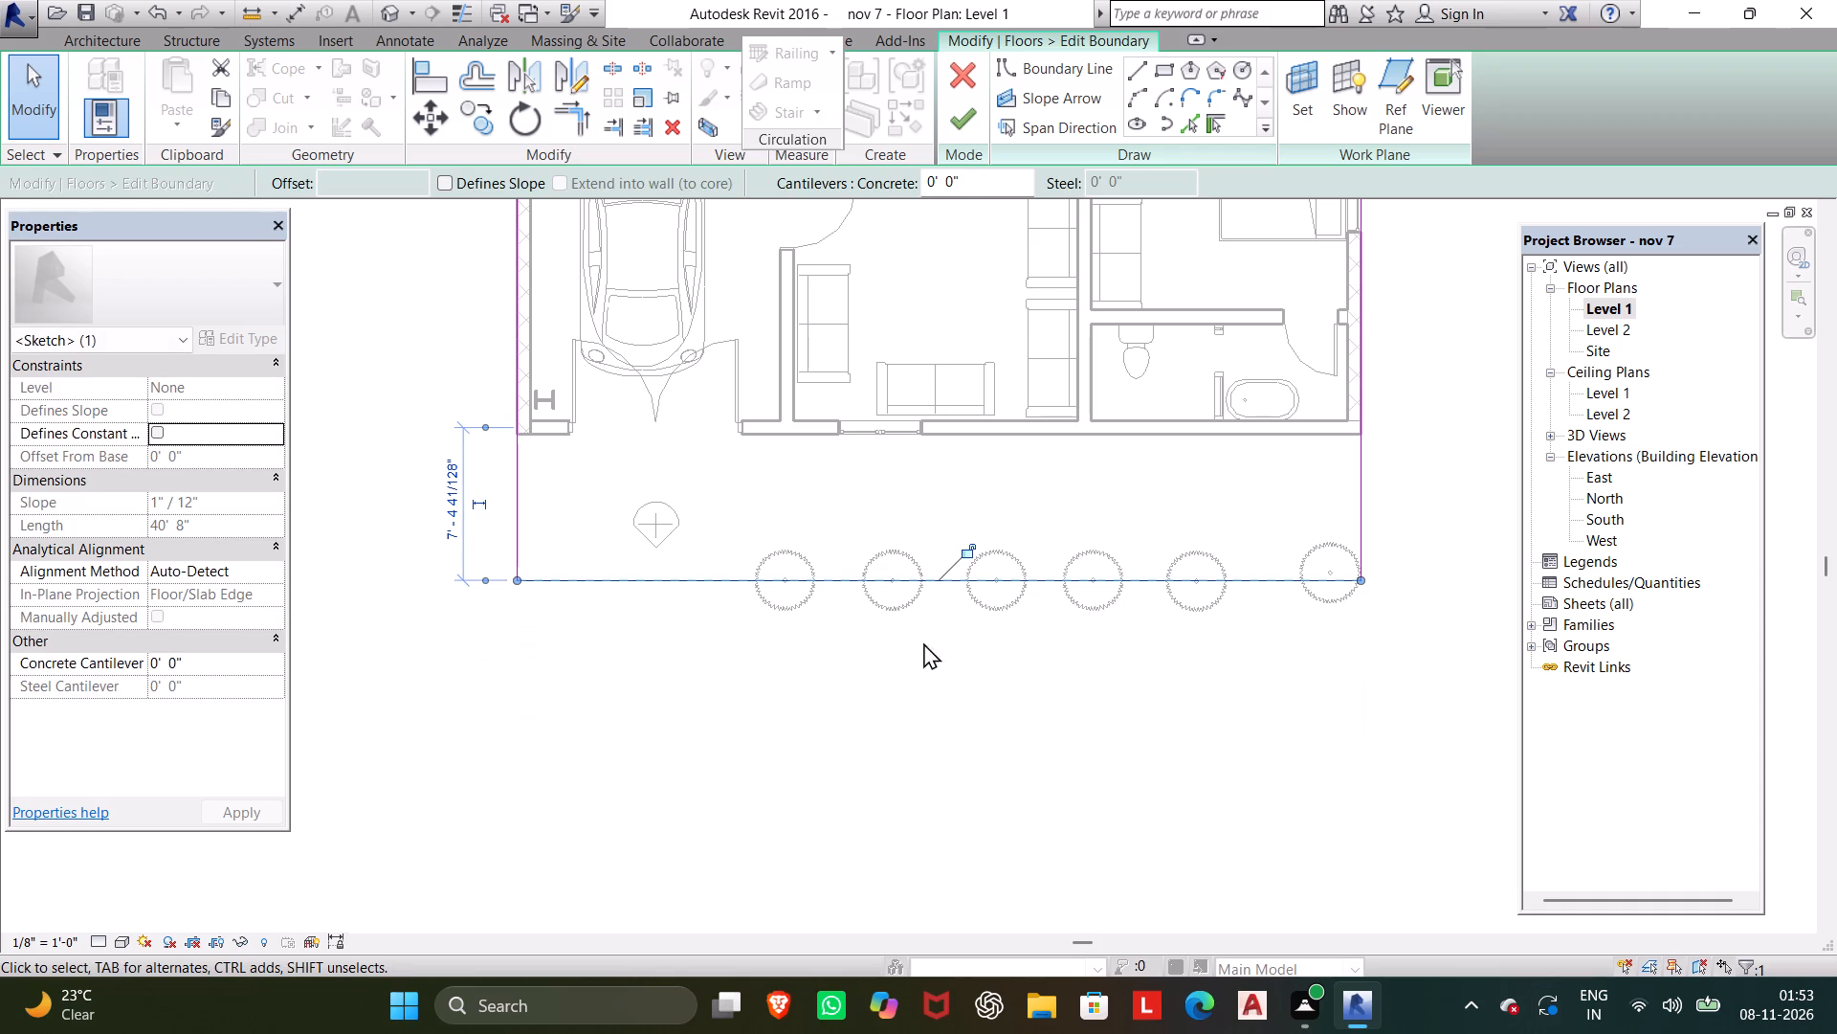
{"action": "left_click", "coordinate": [969, 134]}
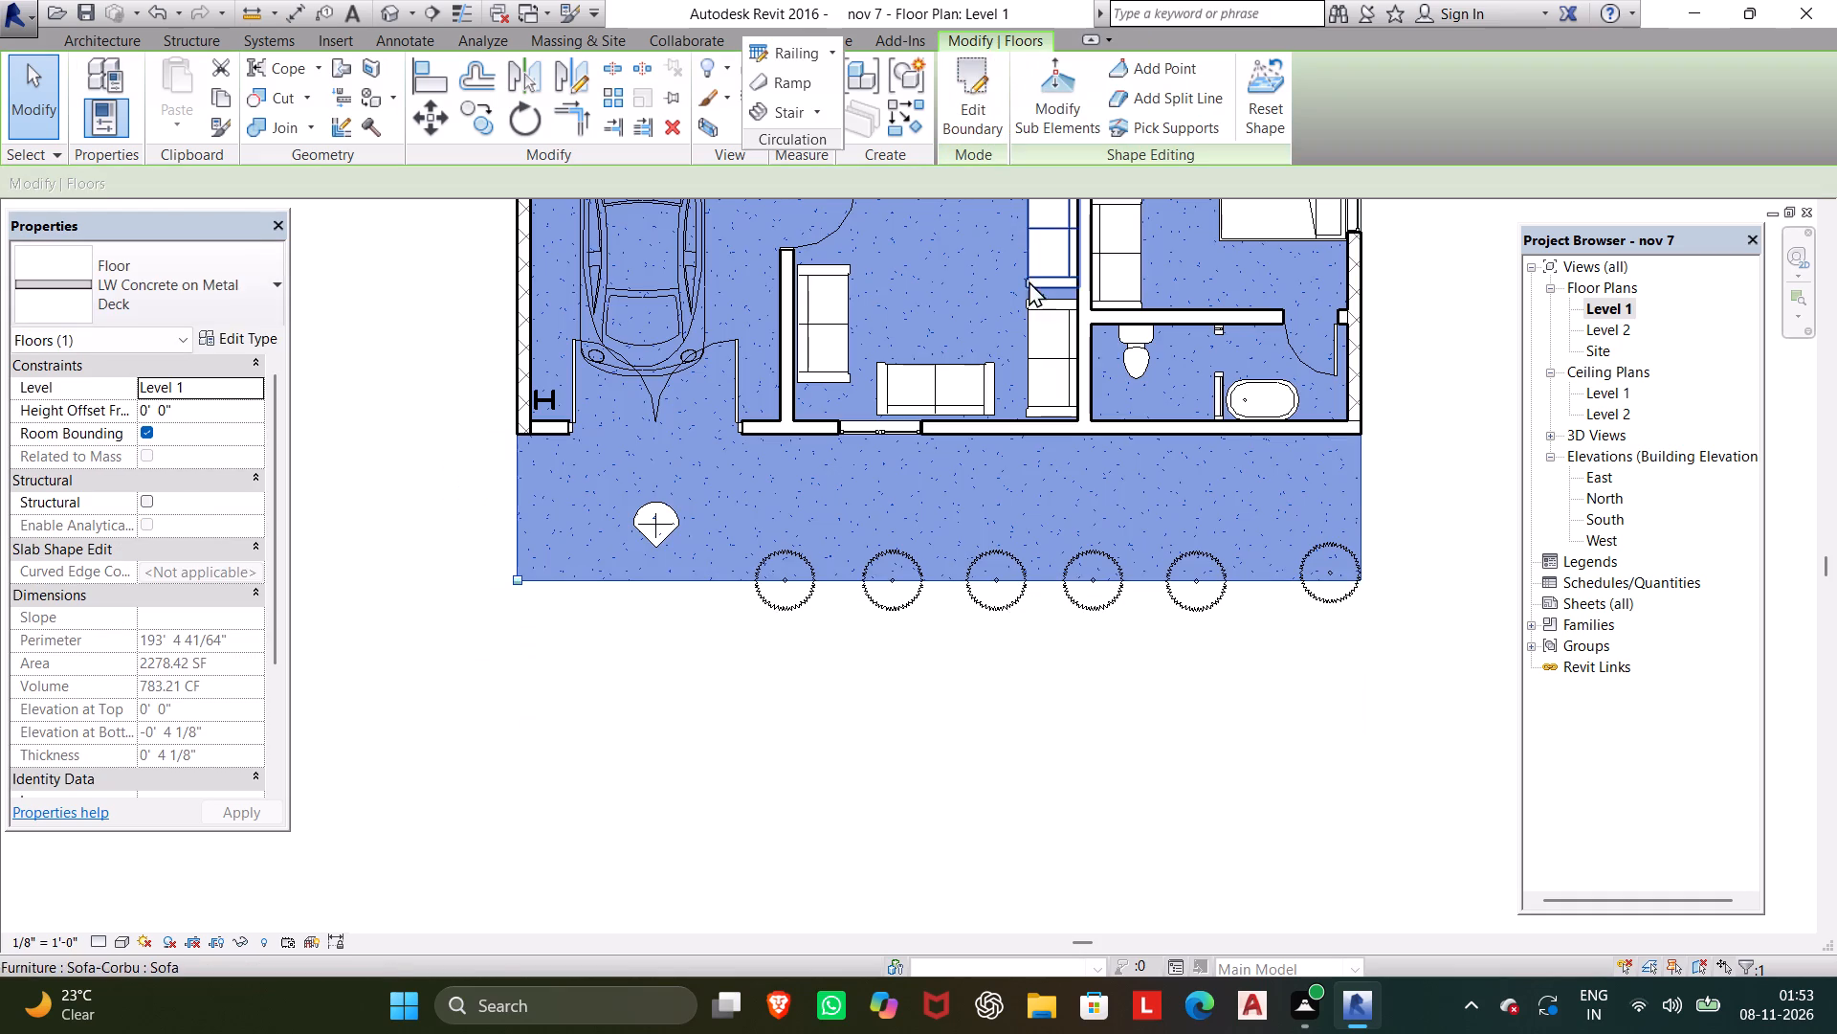
Review the shortened front floor and the side brick wall in the 3D view, and save the project.
{"action": "left_click", "coordinate": [383, 2]}
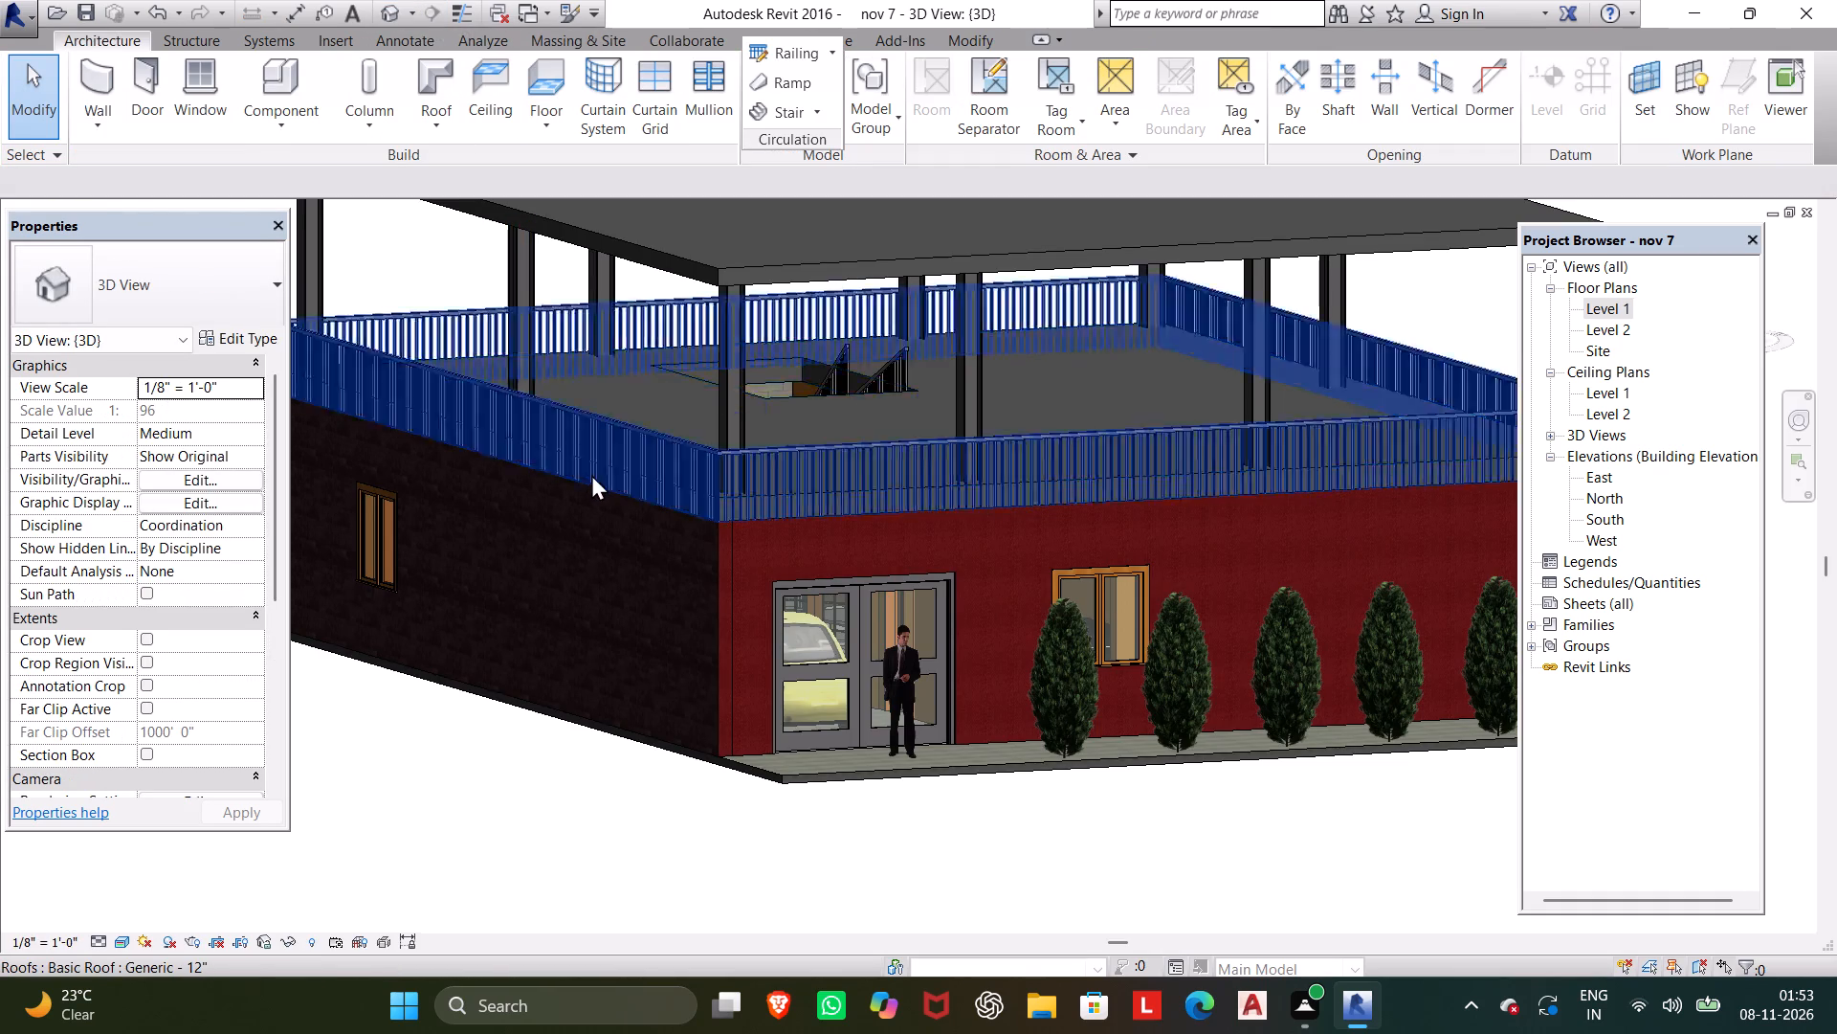
{"action": "middle_click_drag", "start_coordinate": [619, 553], "coordinate": [653, 590], "text": "shift"}
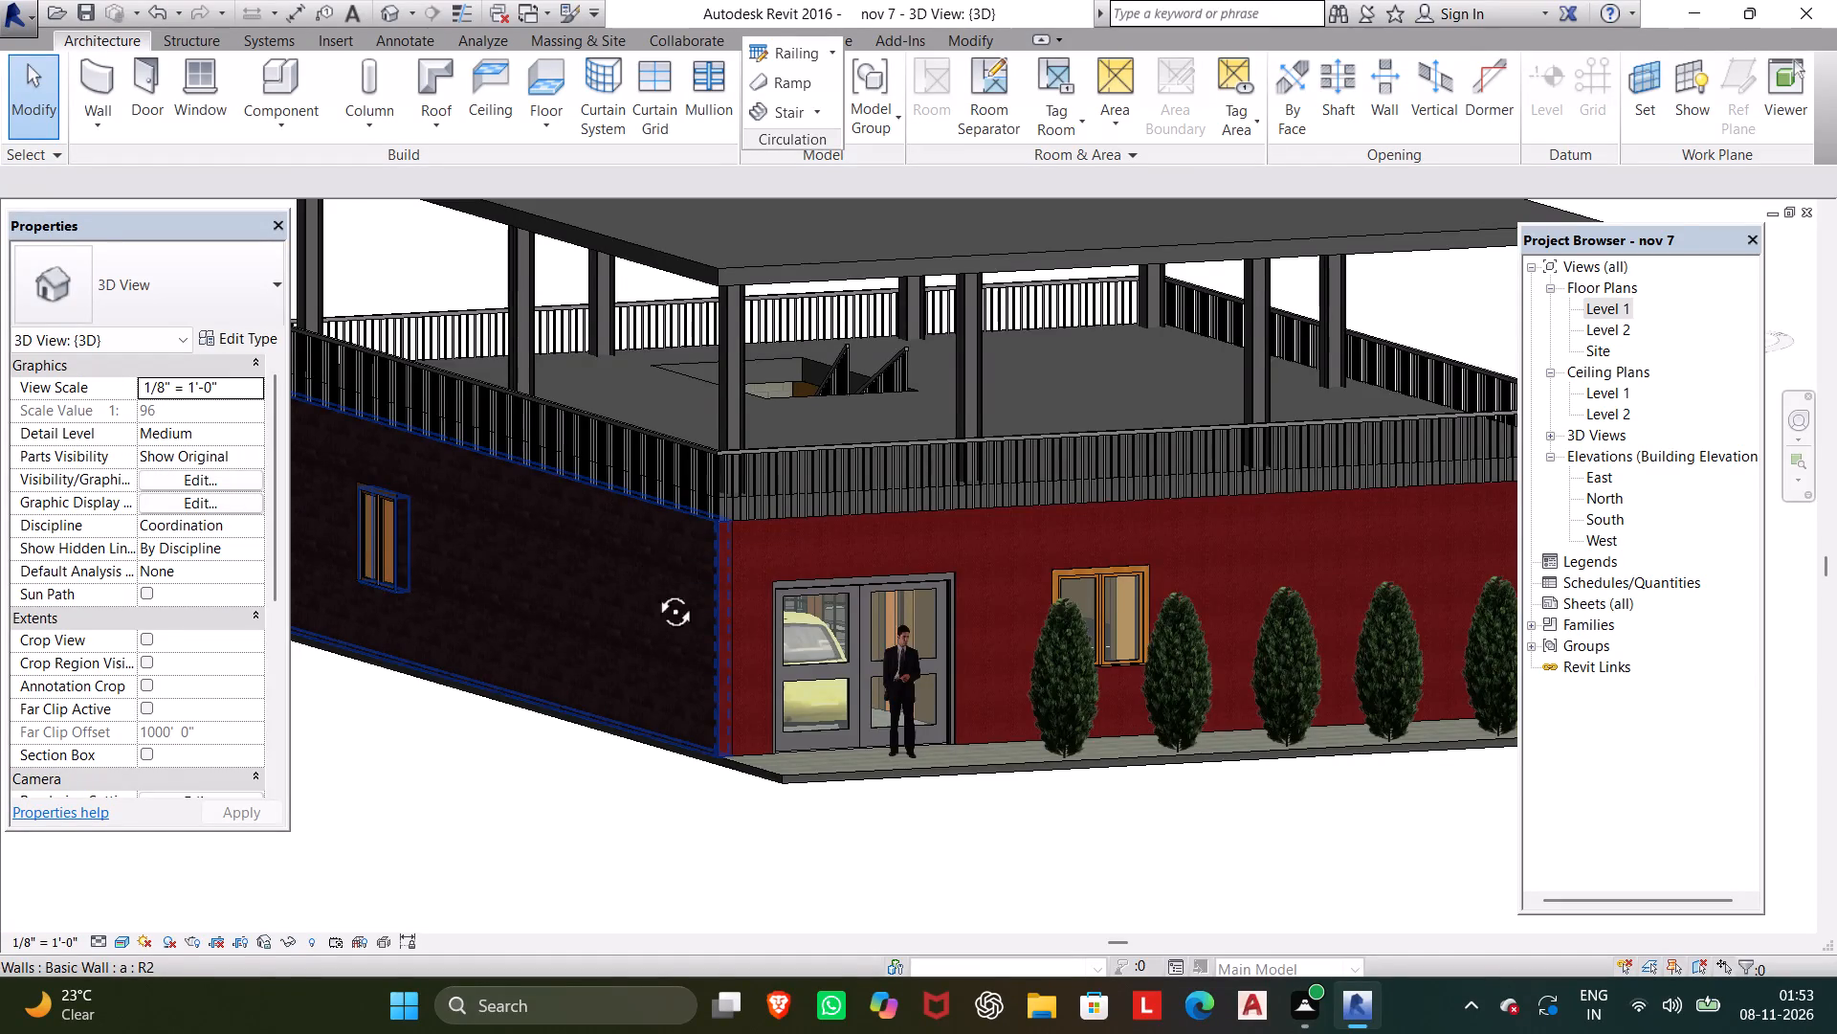
{"action": "middle_click_drag", "start_coordinate": [653, 590], "coordinate": [706, 623], "text": "shift"}
{"action": "middle_click_drag", "start_coordinate": [1110, 718], "coordinate": [1095, 681]}
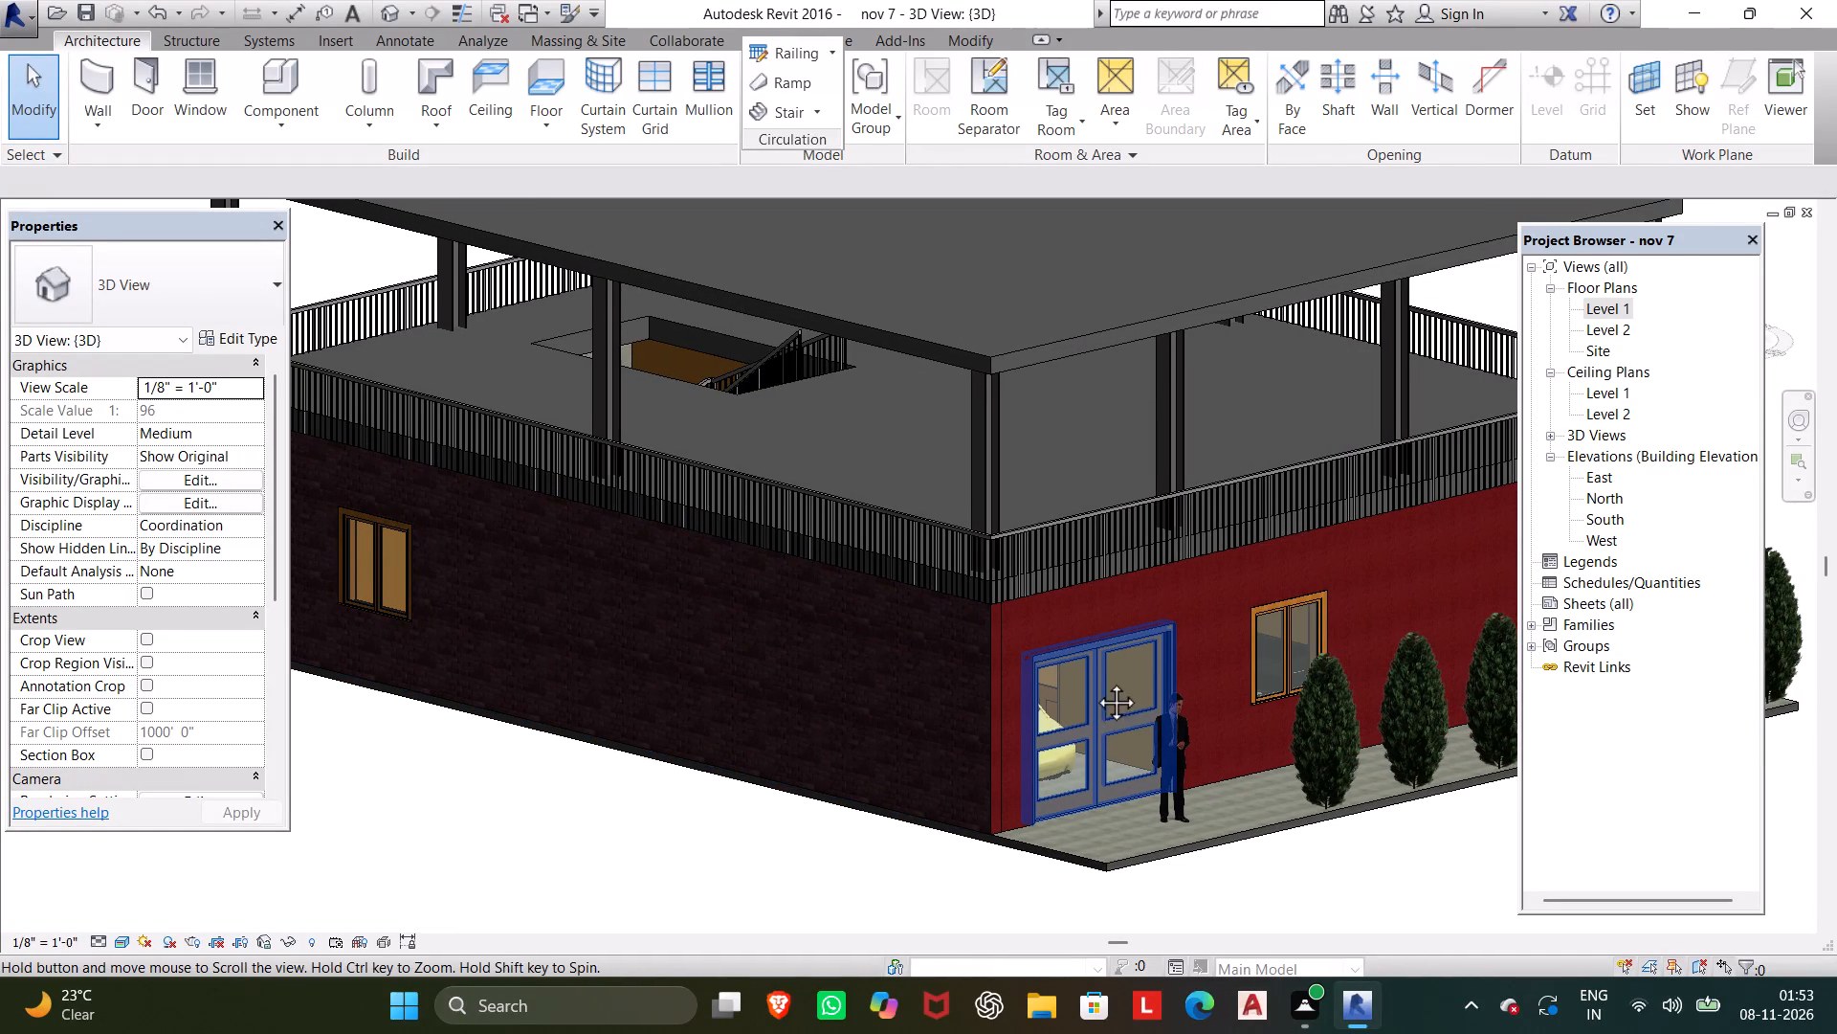
{"action": "middle_click_drag", "start_coordinate": [1095, 681], "coordinate": [1396, 702]}
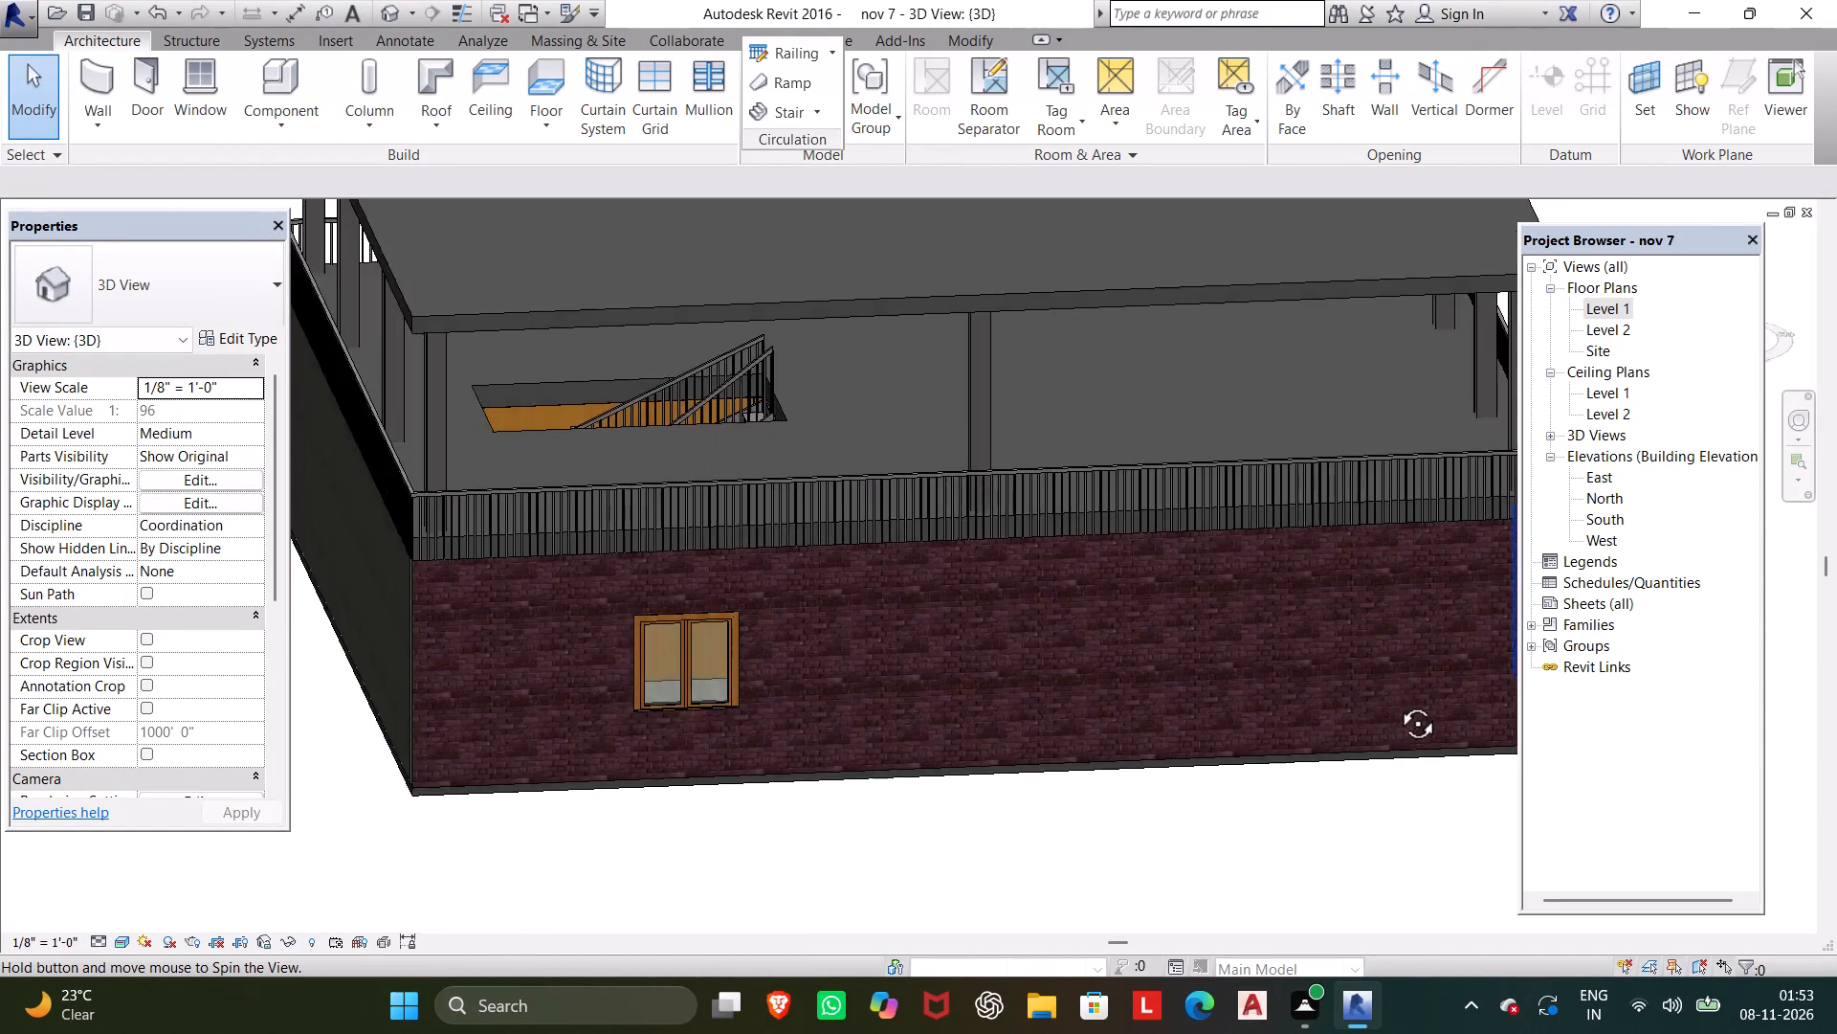
{"action": "middle_click_drag", "start_coordinate": [1396, 702], "coordinate": [1399, 702]}
{"action": "key", "text": "ctrl+s"}
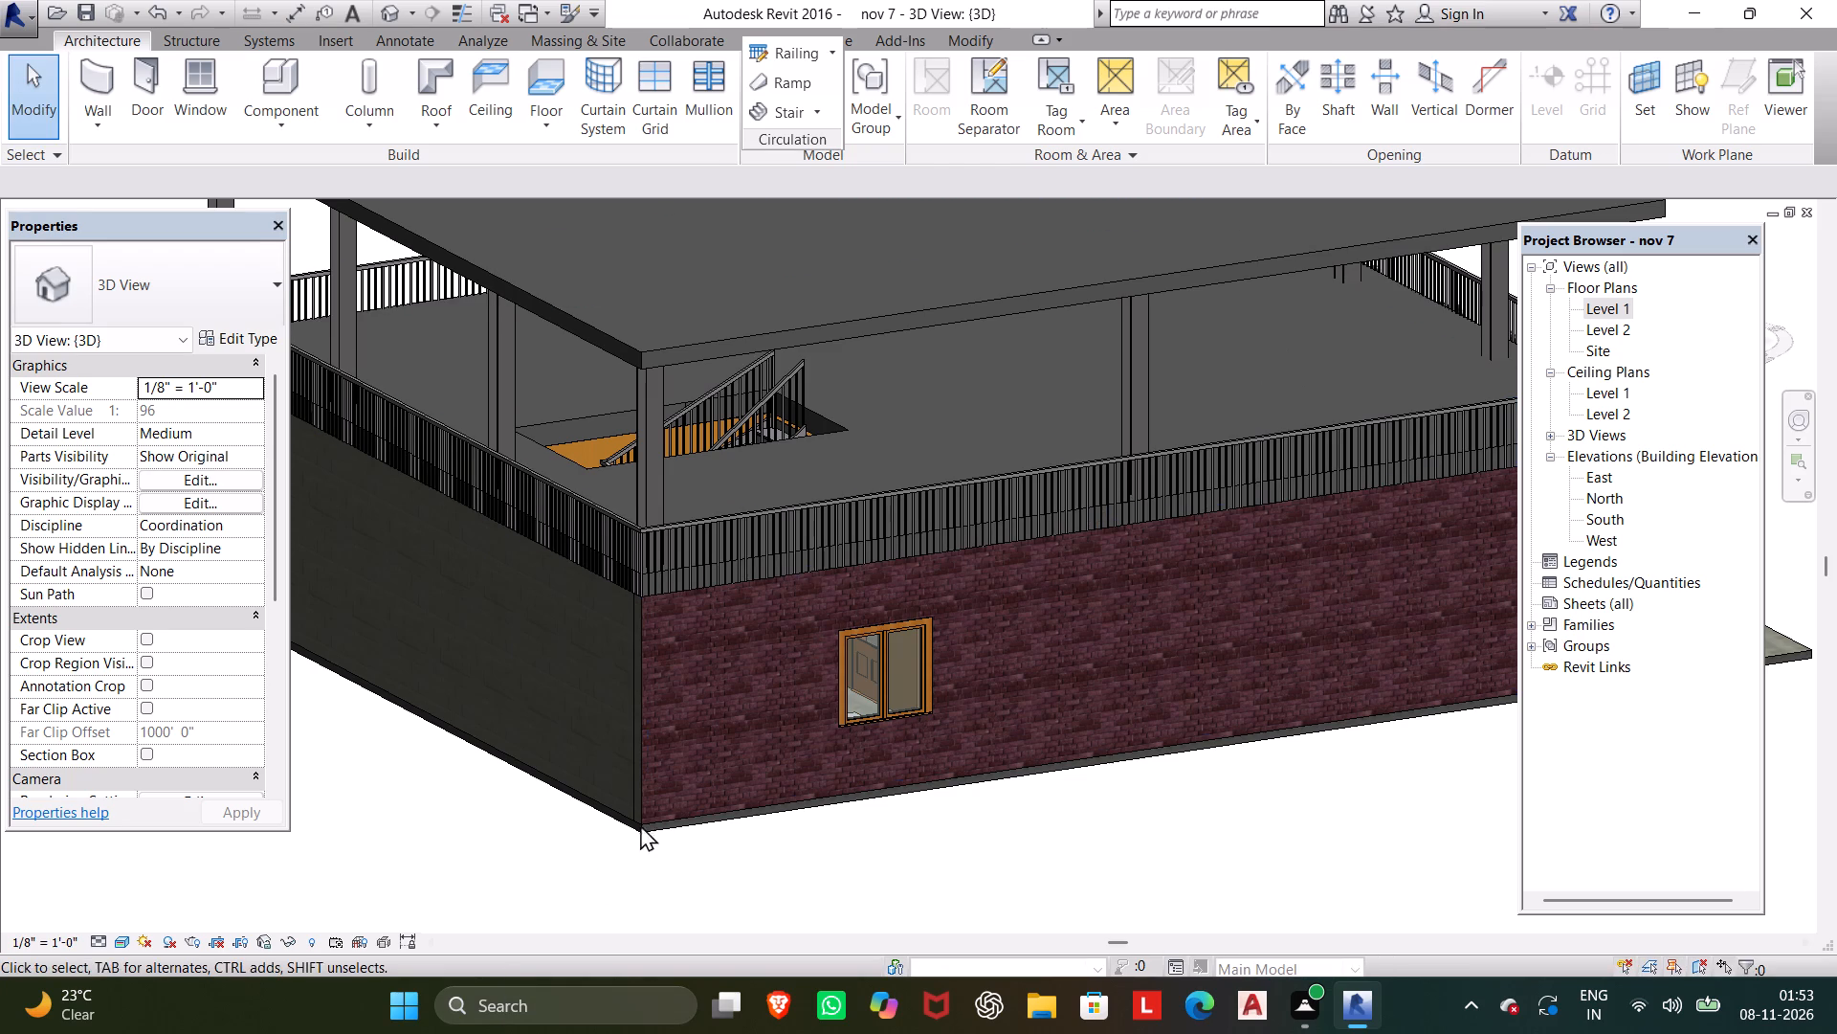
Open the profile of the Generic - 8" Masonry exterior wall for editing in the 3D view.
{"action": "scroll", "coordinate": [732, 735], "scroll_direction": "down", "scroll_amount": 4}
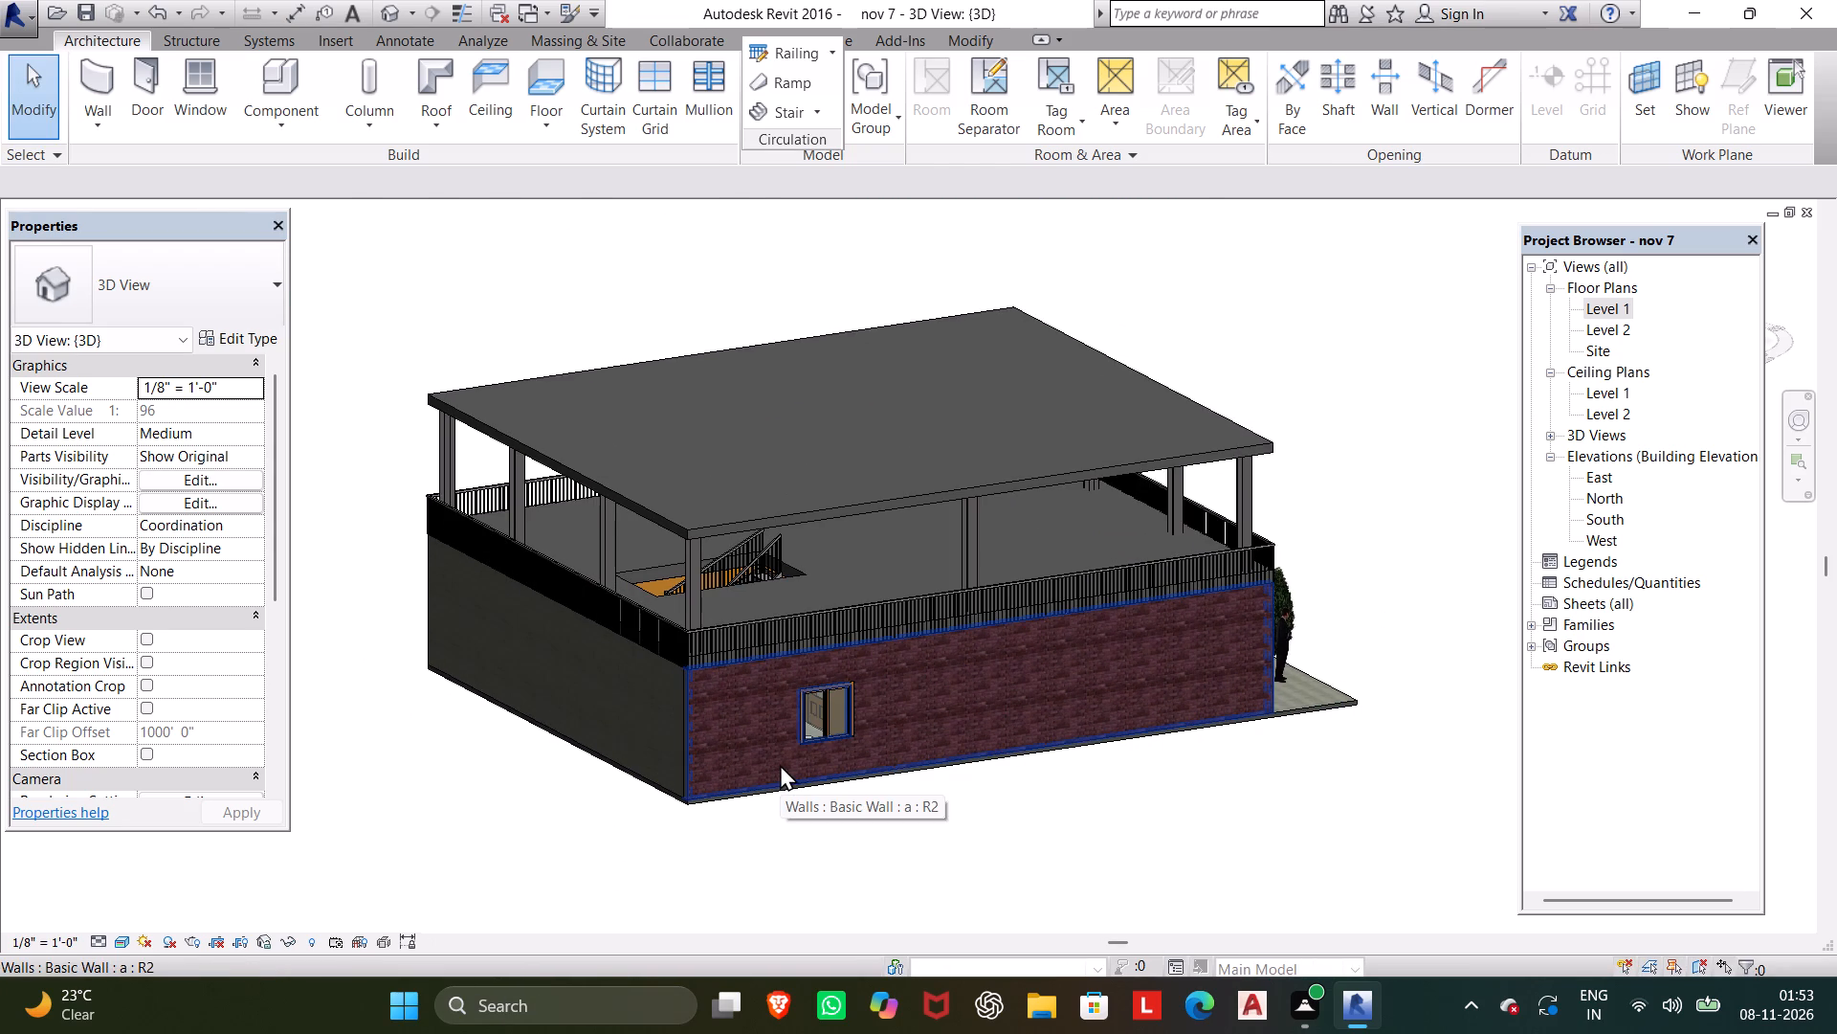
{"action": "middle_click_drag", "start_coordinate": [783, 765], "coordinate": [1116, 663], "text": "shift"}
{"action": "scroll", "coordinate": [792, 672], "scroll_direction": "up", "scroll_amount": 5}
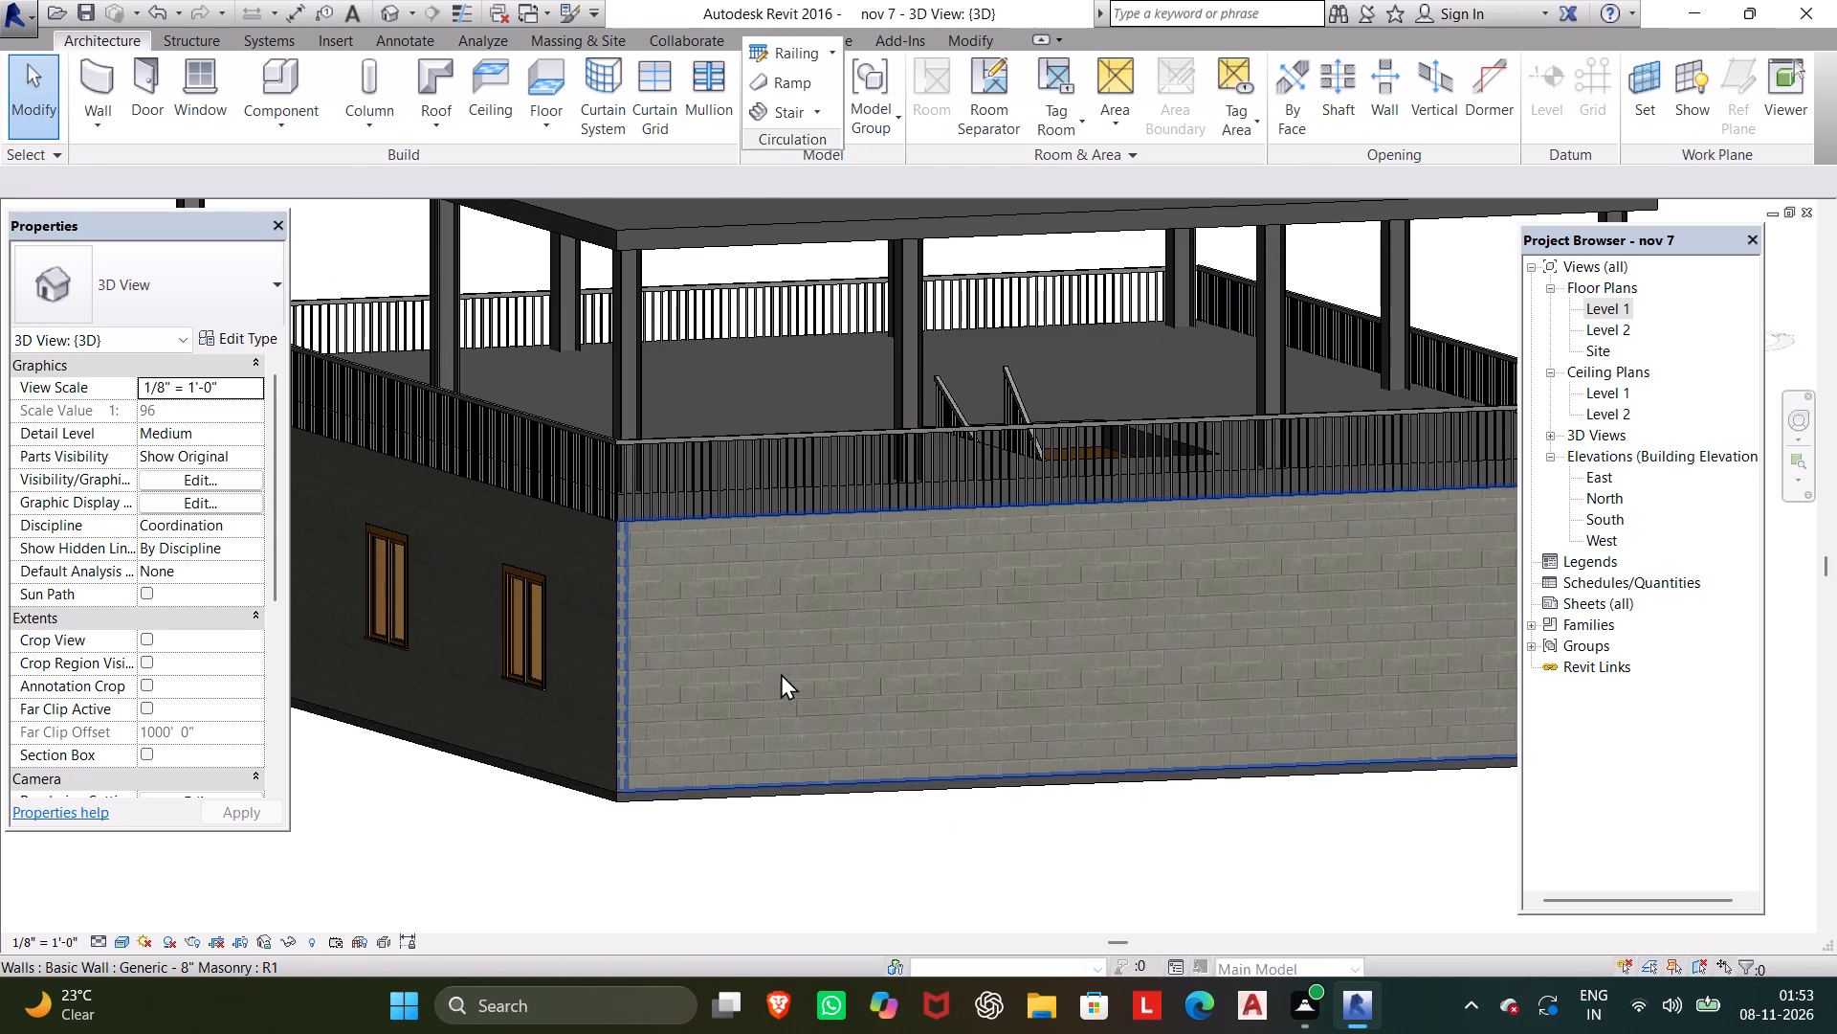
{"action": "left_click", "coordinate": [781, 673]}
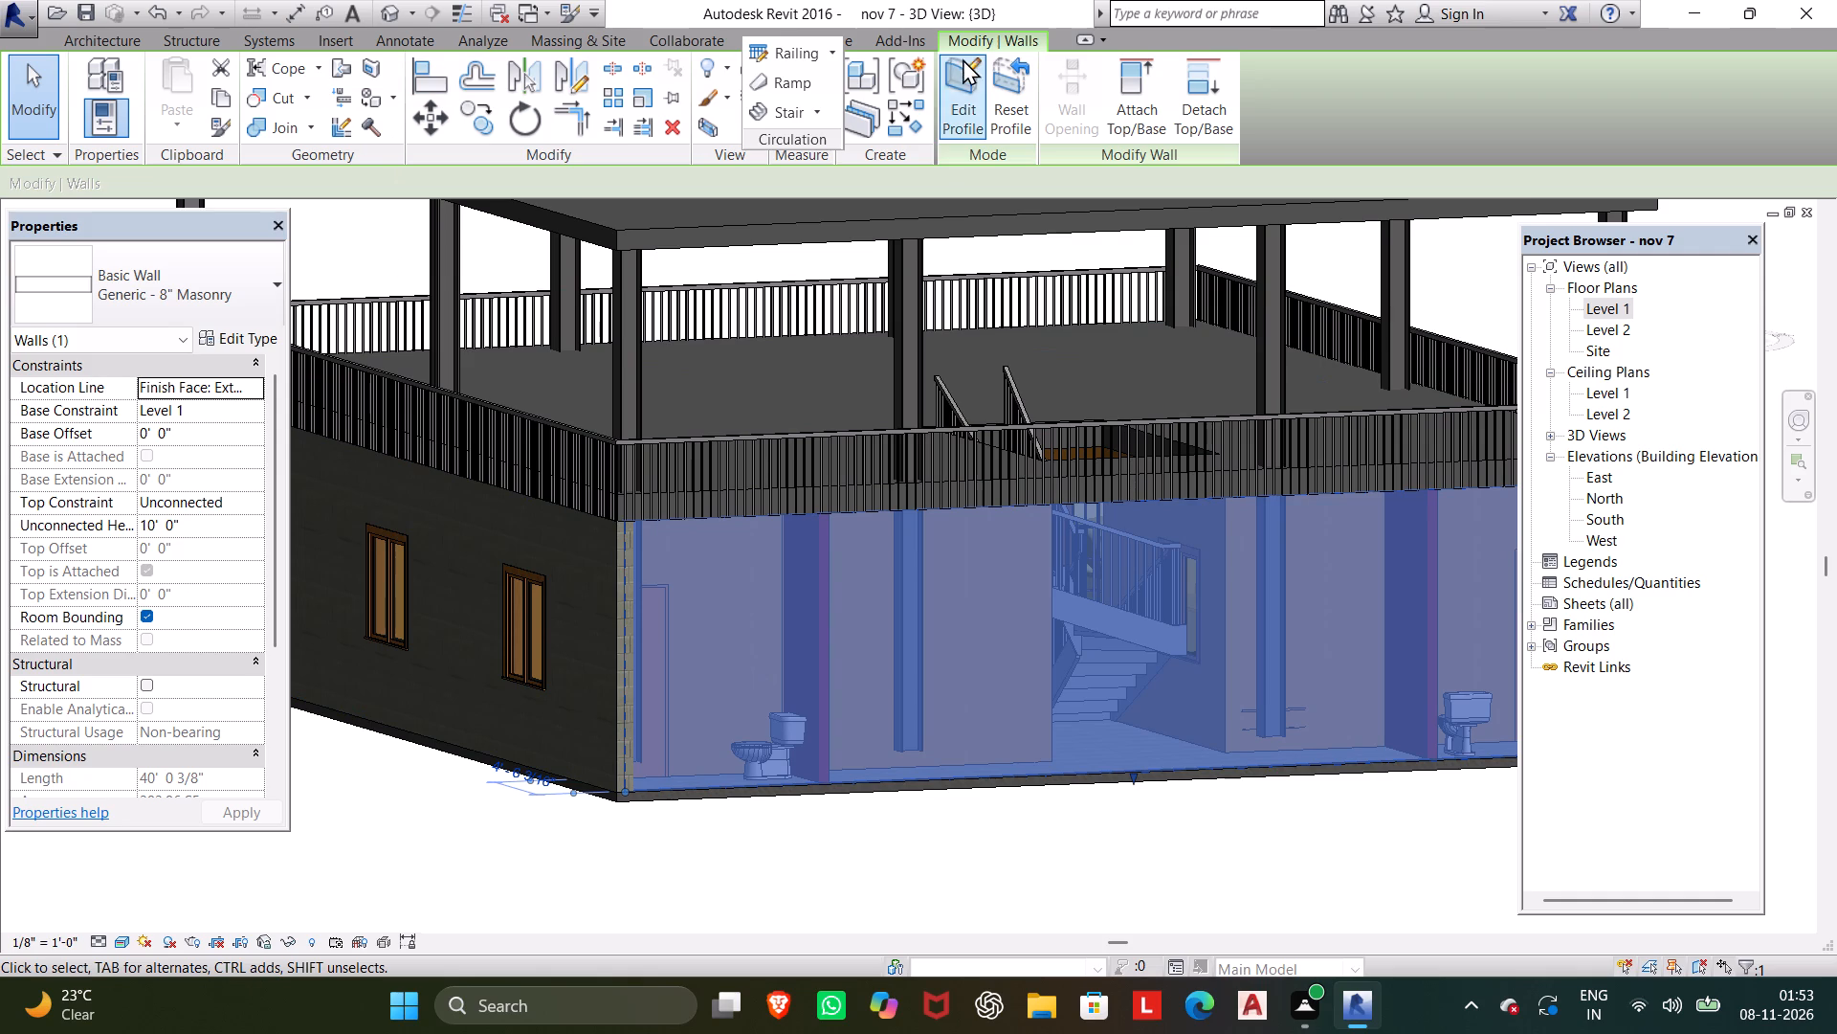
{"action": "left_click", "coordinate": [963, 70]}
{"action": "scroll", "coordinate": [1060, 101], "scroll_direction": "up", "scroll_amount": 5}
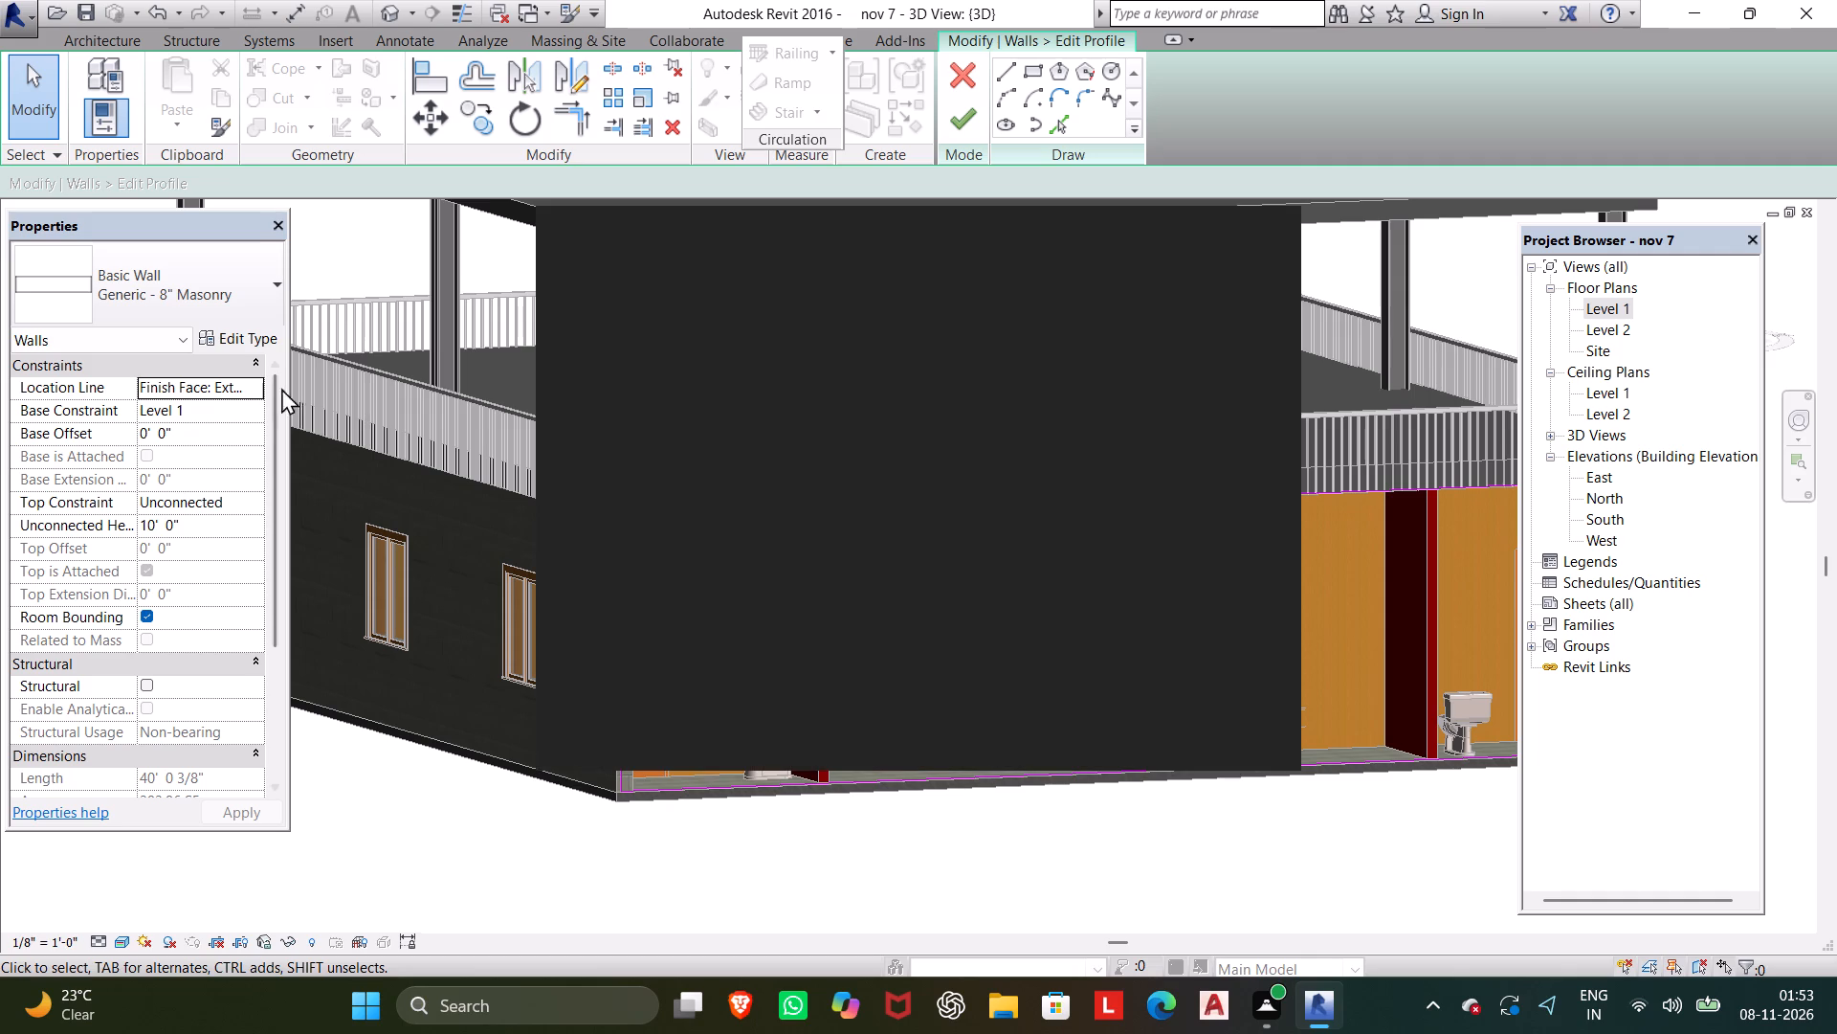
{"action": "left_click", "coordinate": [1253, 236]}
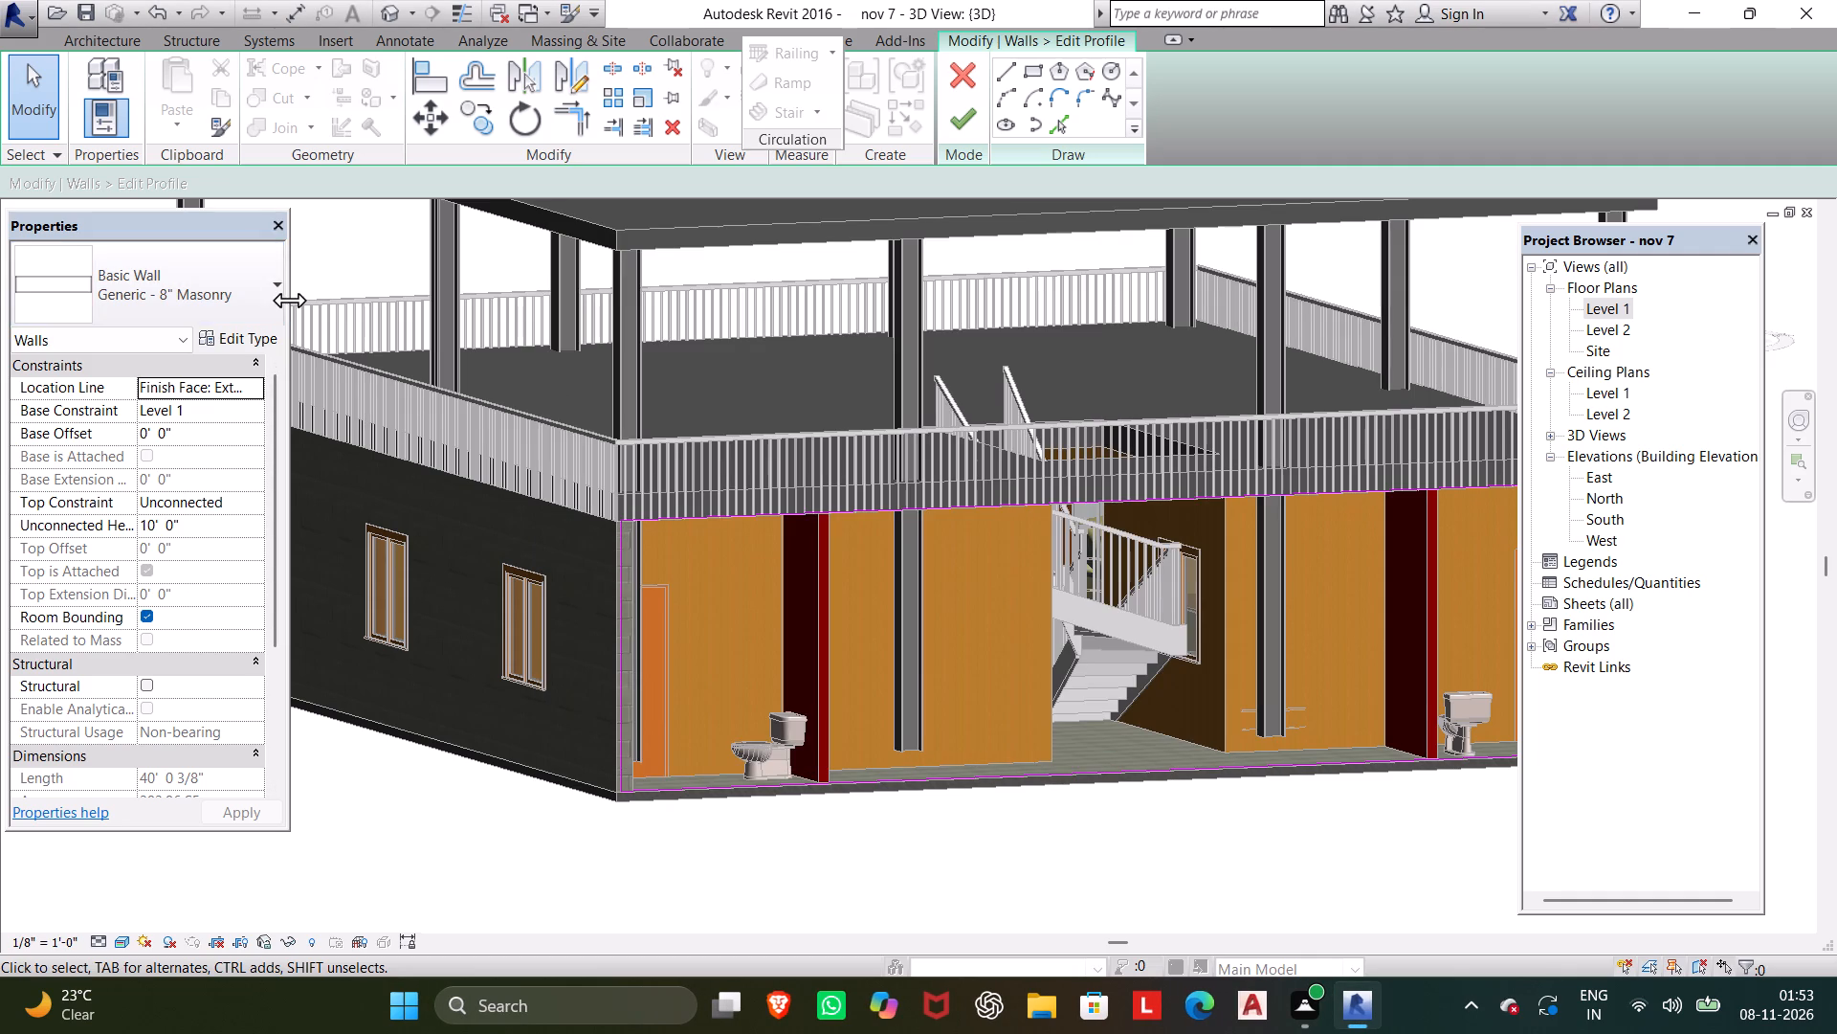
Look through the available wall types for a replacement for the Generic - 8" Masonry wall.
{"action": "left_click", "coordinate": [277, 286]}
{"action": "scroll", "coordinate": [152, 616], "scroll_direction": "down", "scroll_amount": 4}
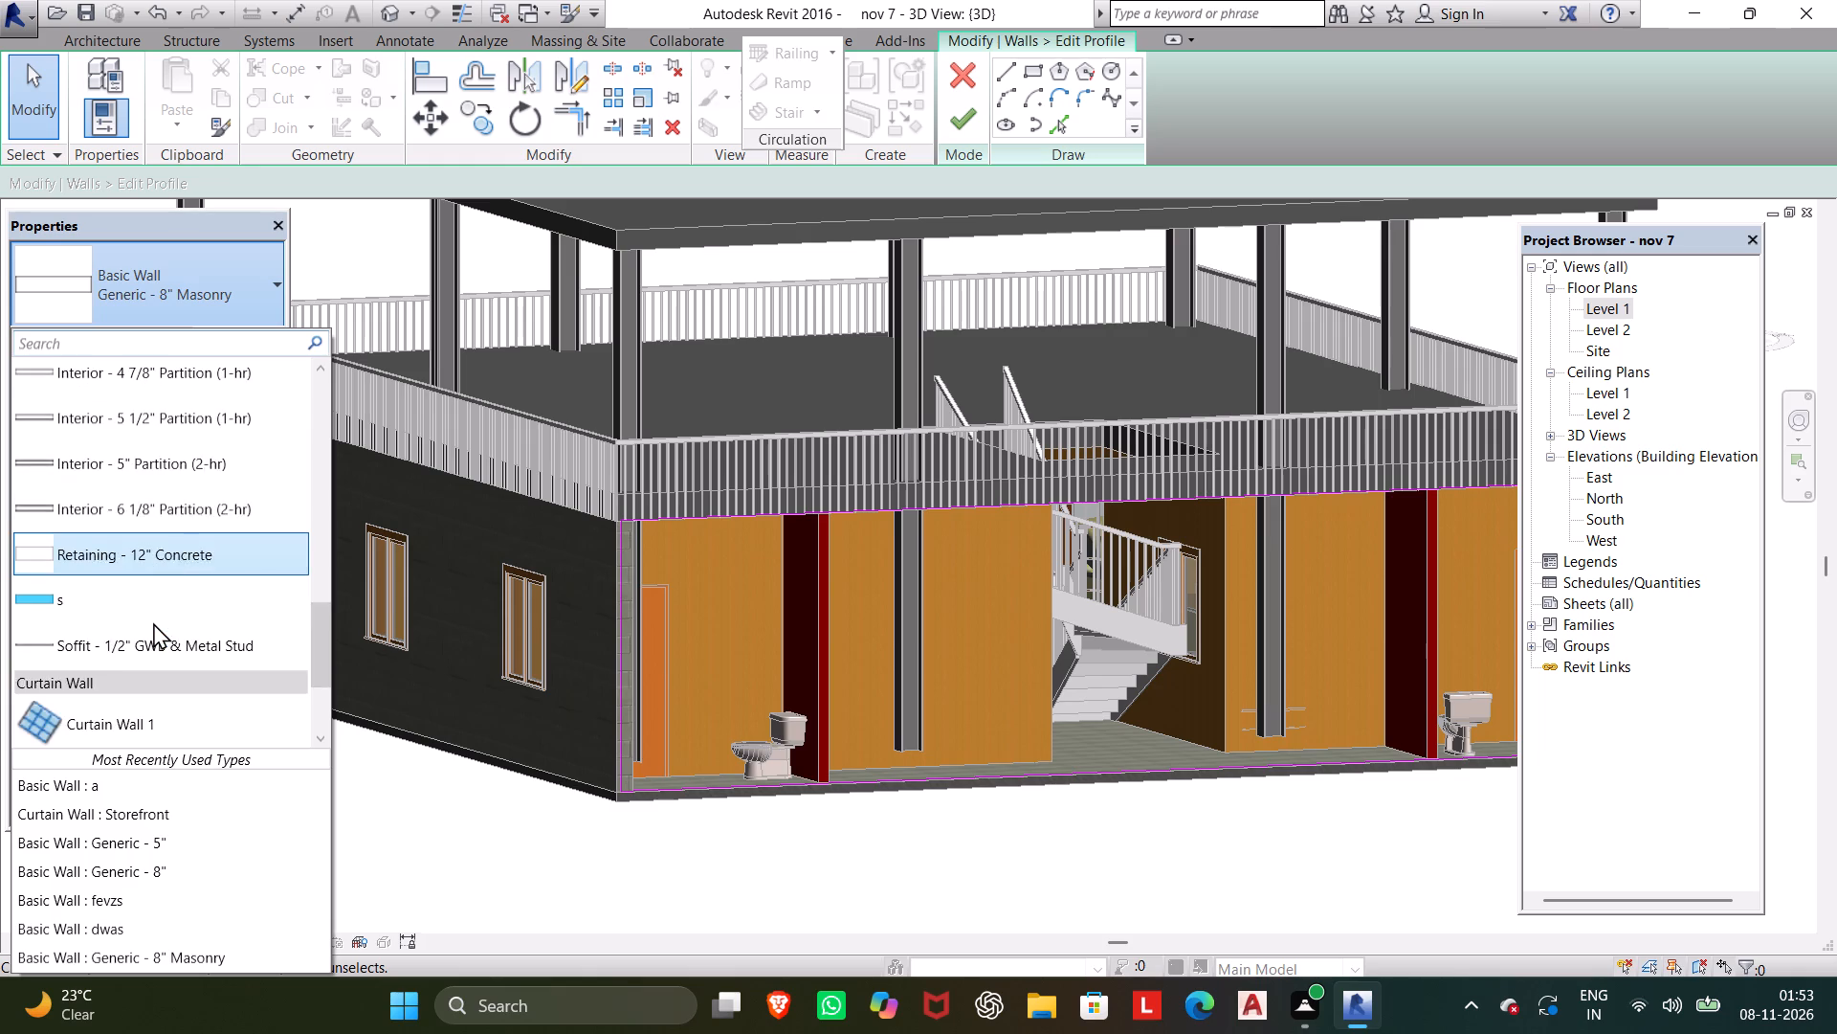
{"action": "scroll", "coordinate": [153, 622], "scroll_direction": "down", "scroll_amount": 14}
{"action": "scroll", "coordinate": [191, 607], "scroll_direction": "up", "scroll_amount": 5}
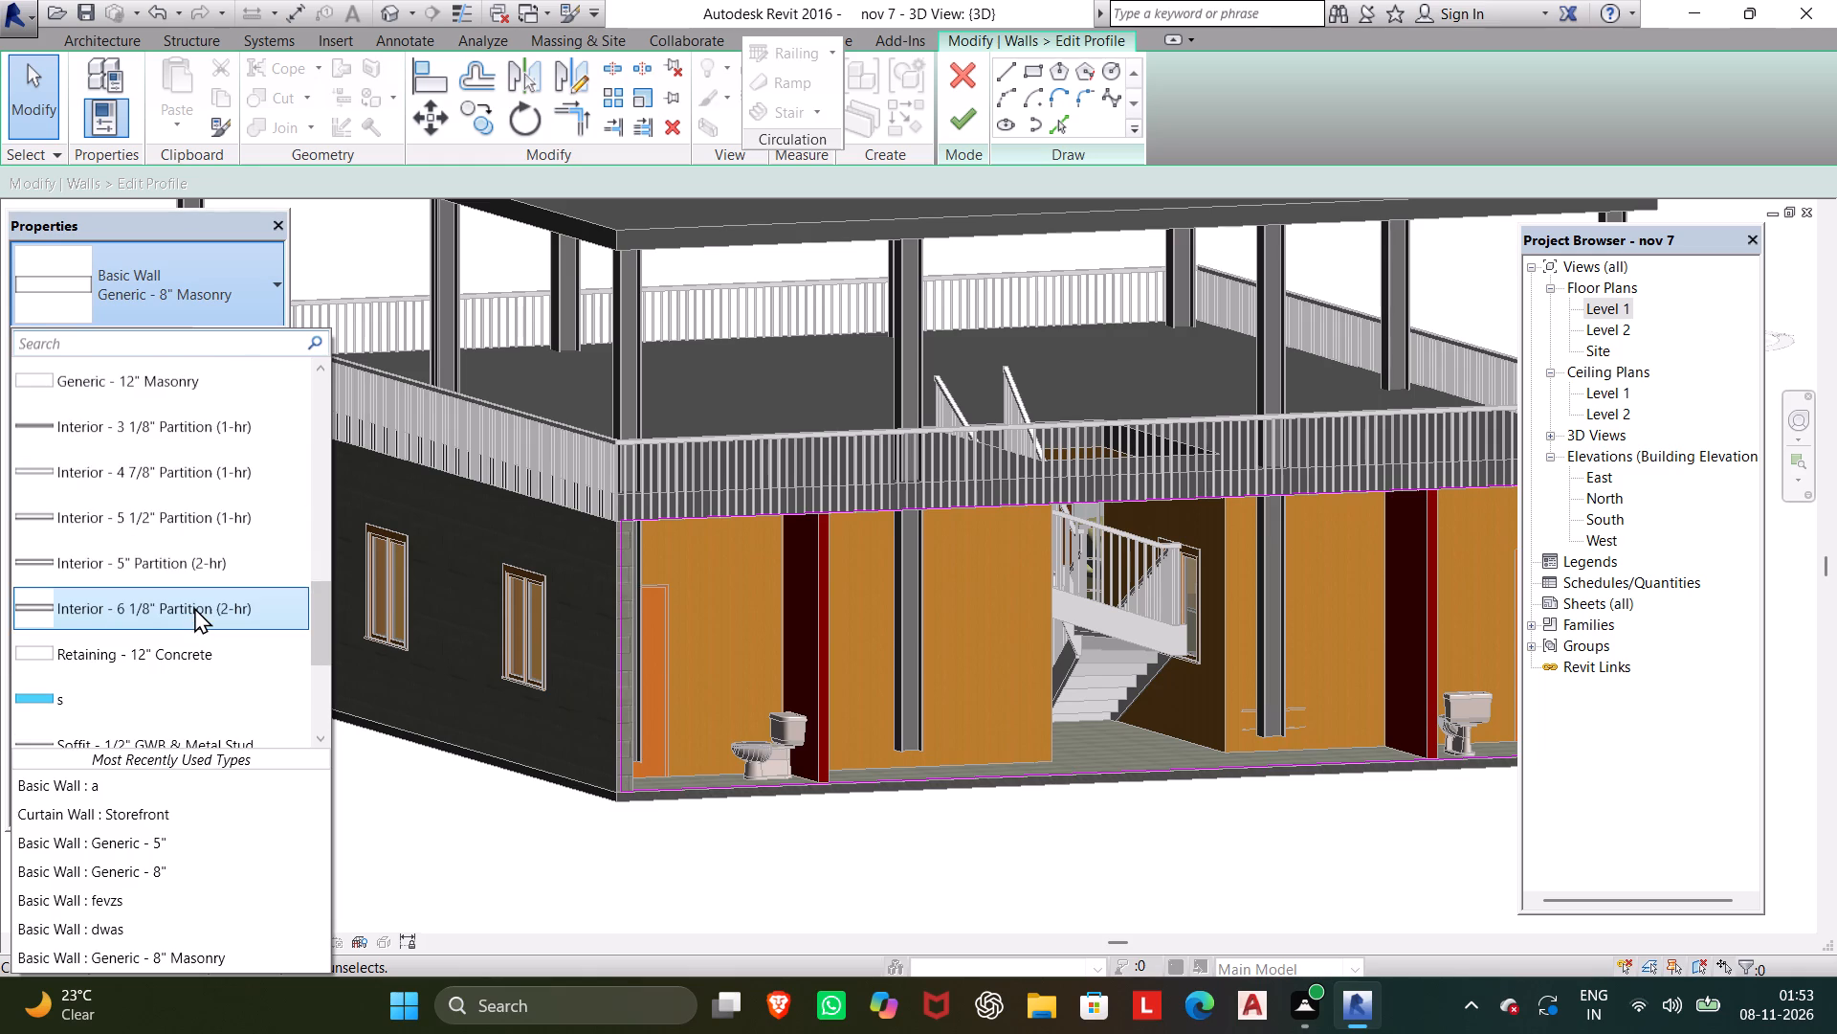
{"action": "scroll", "coordinate": [194, 607], "scroll_direction": "up", "scroll_amount": 16}
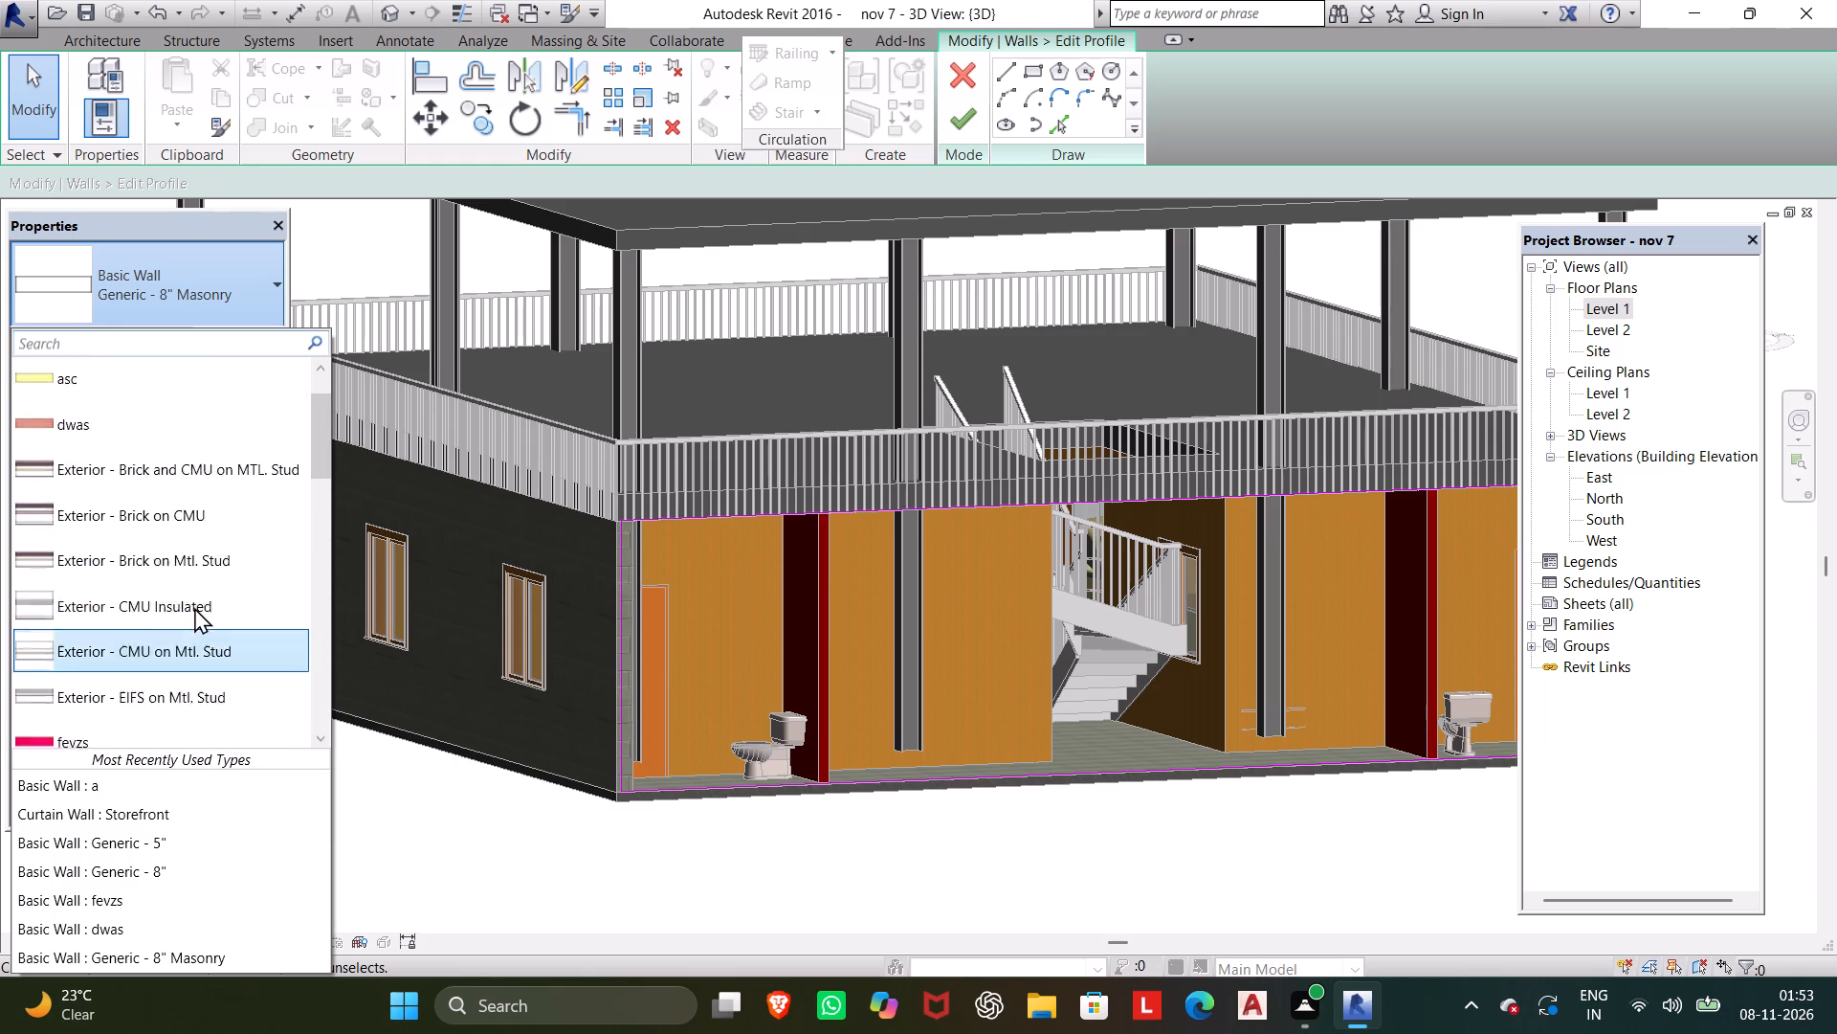
{"action": "scroll", "coordinate": [194, 607], "scroll_direction": "up", "scroll_amount": 7}
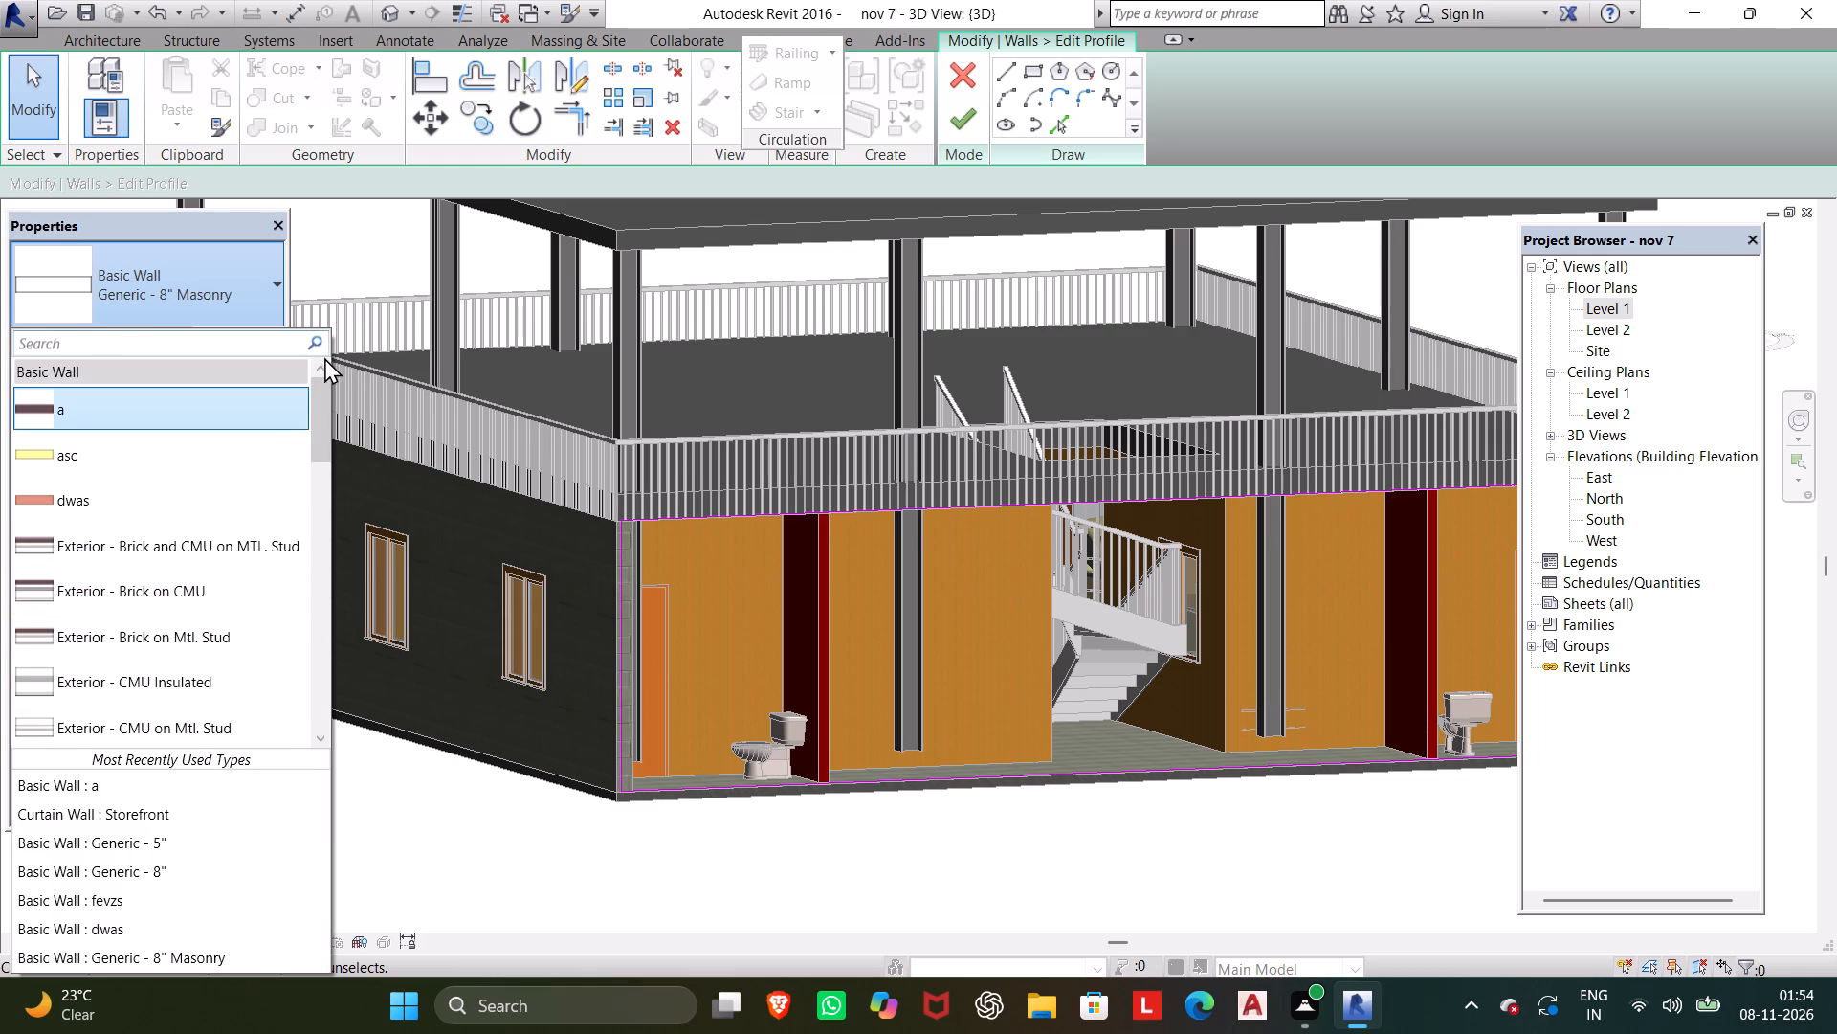
{"action": "left_click", "coordinate": [340, 310]}
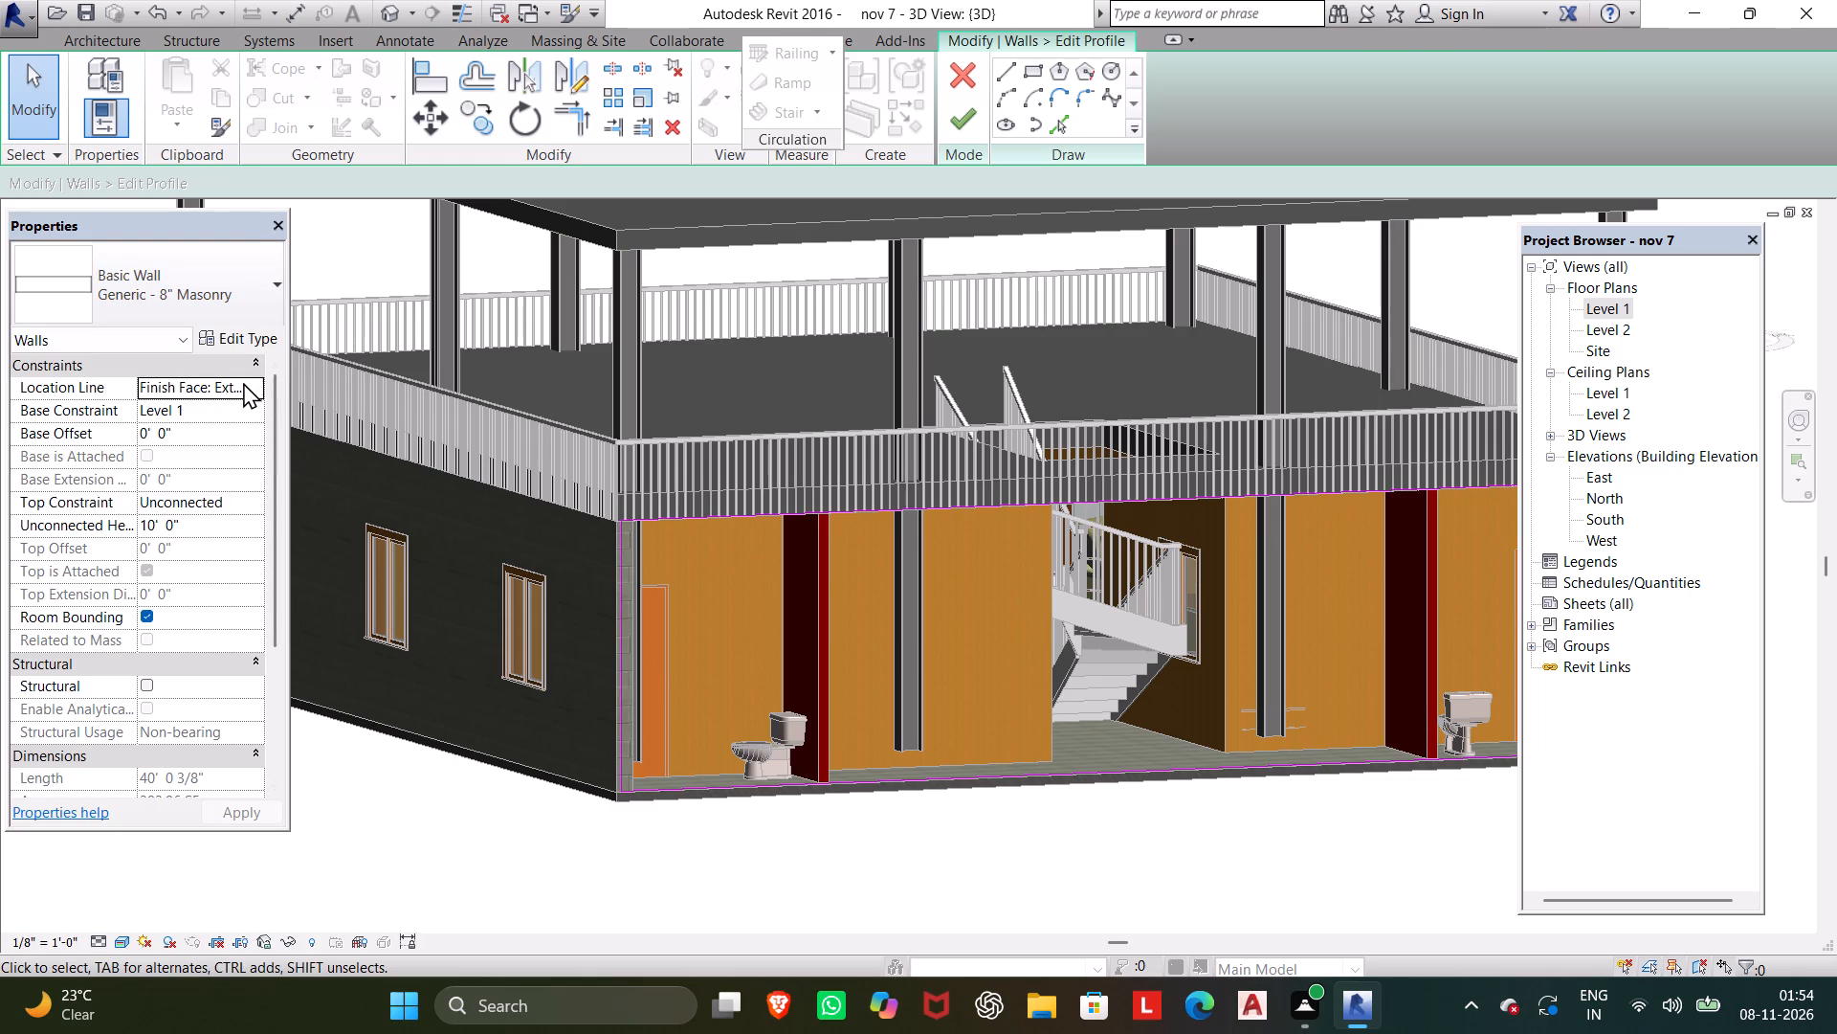
Duplicate the Generic - 8" Masonry wall type under the name Z.
{"action": "left_click", "coordinate": [268, 349]}
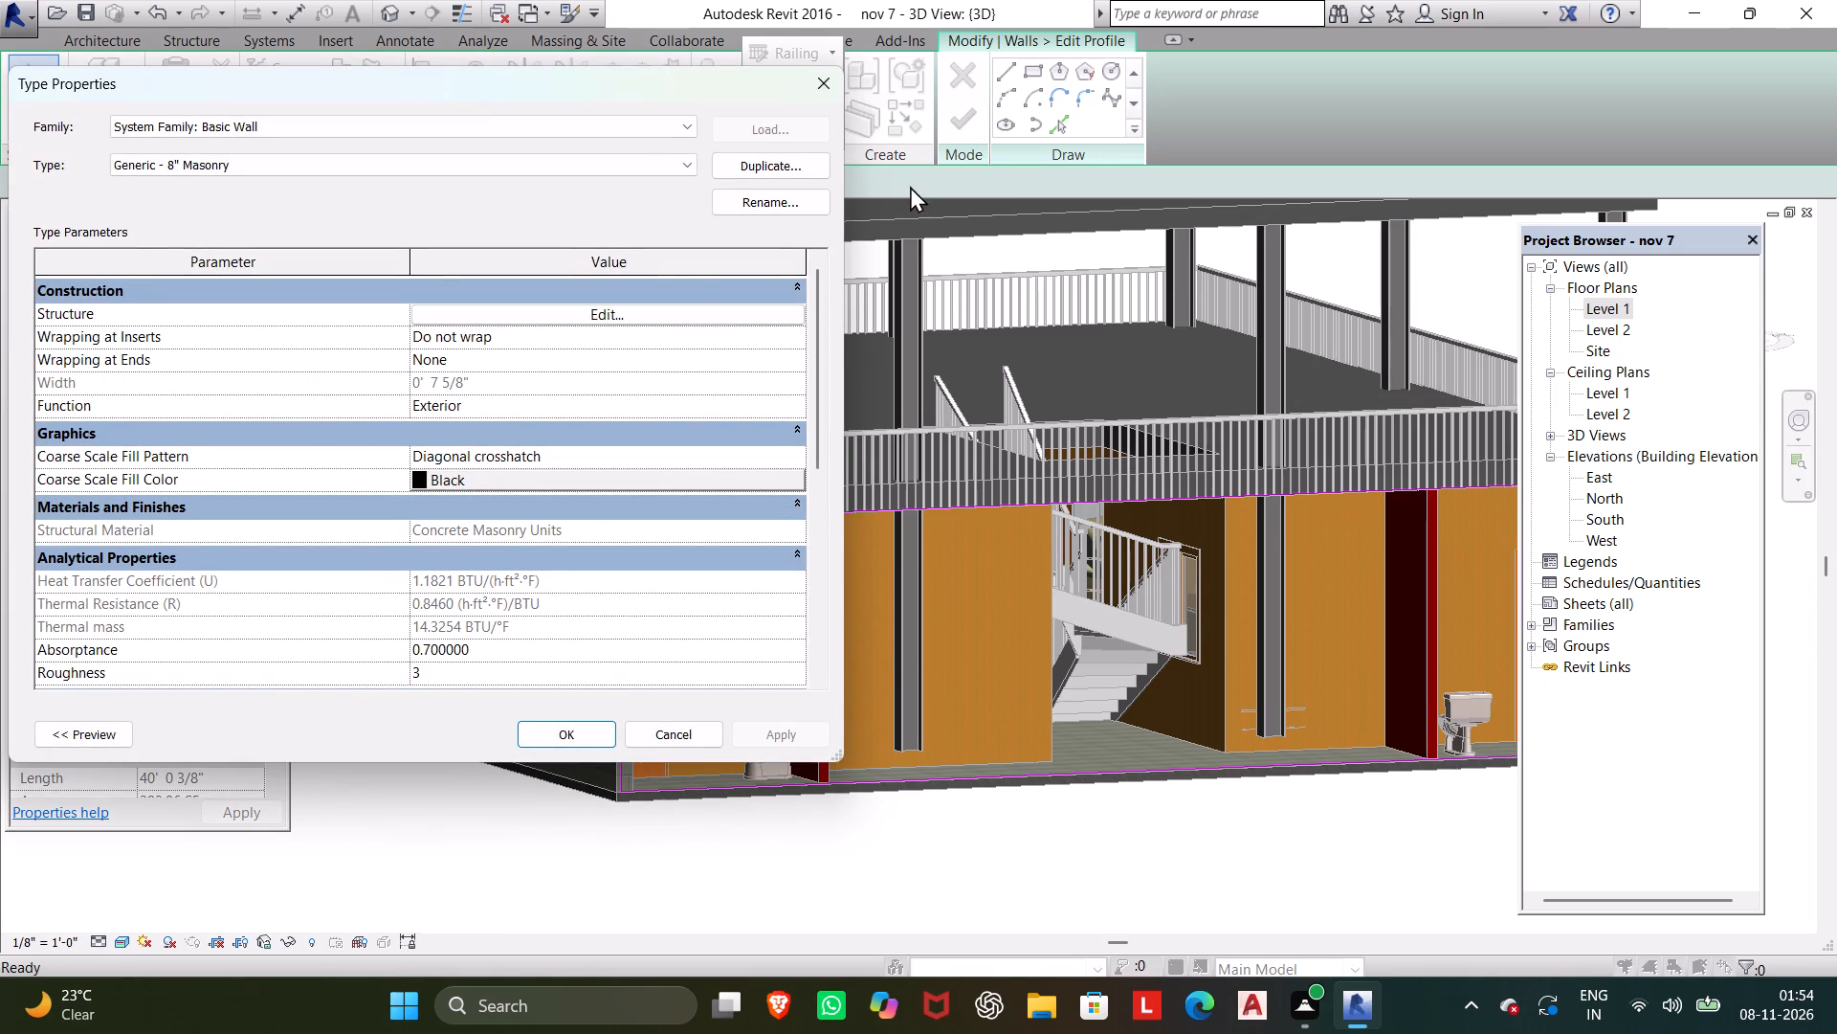
{"action": "left_click", "coordinate": [790, 163]}
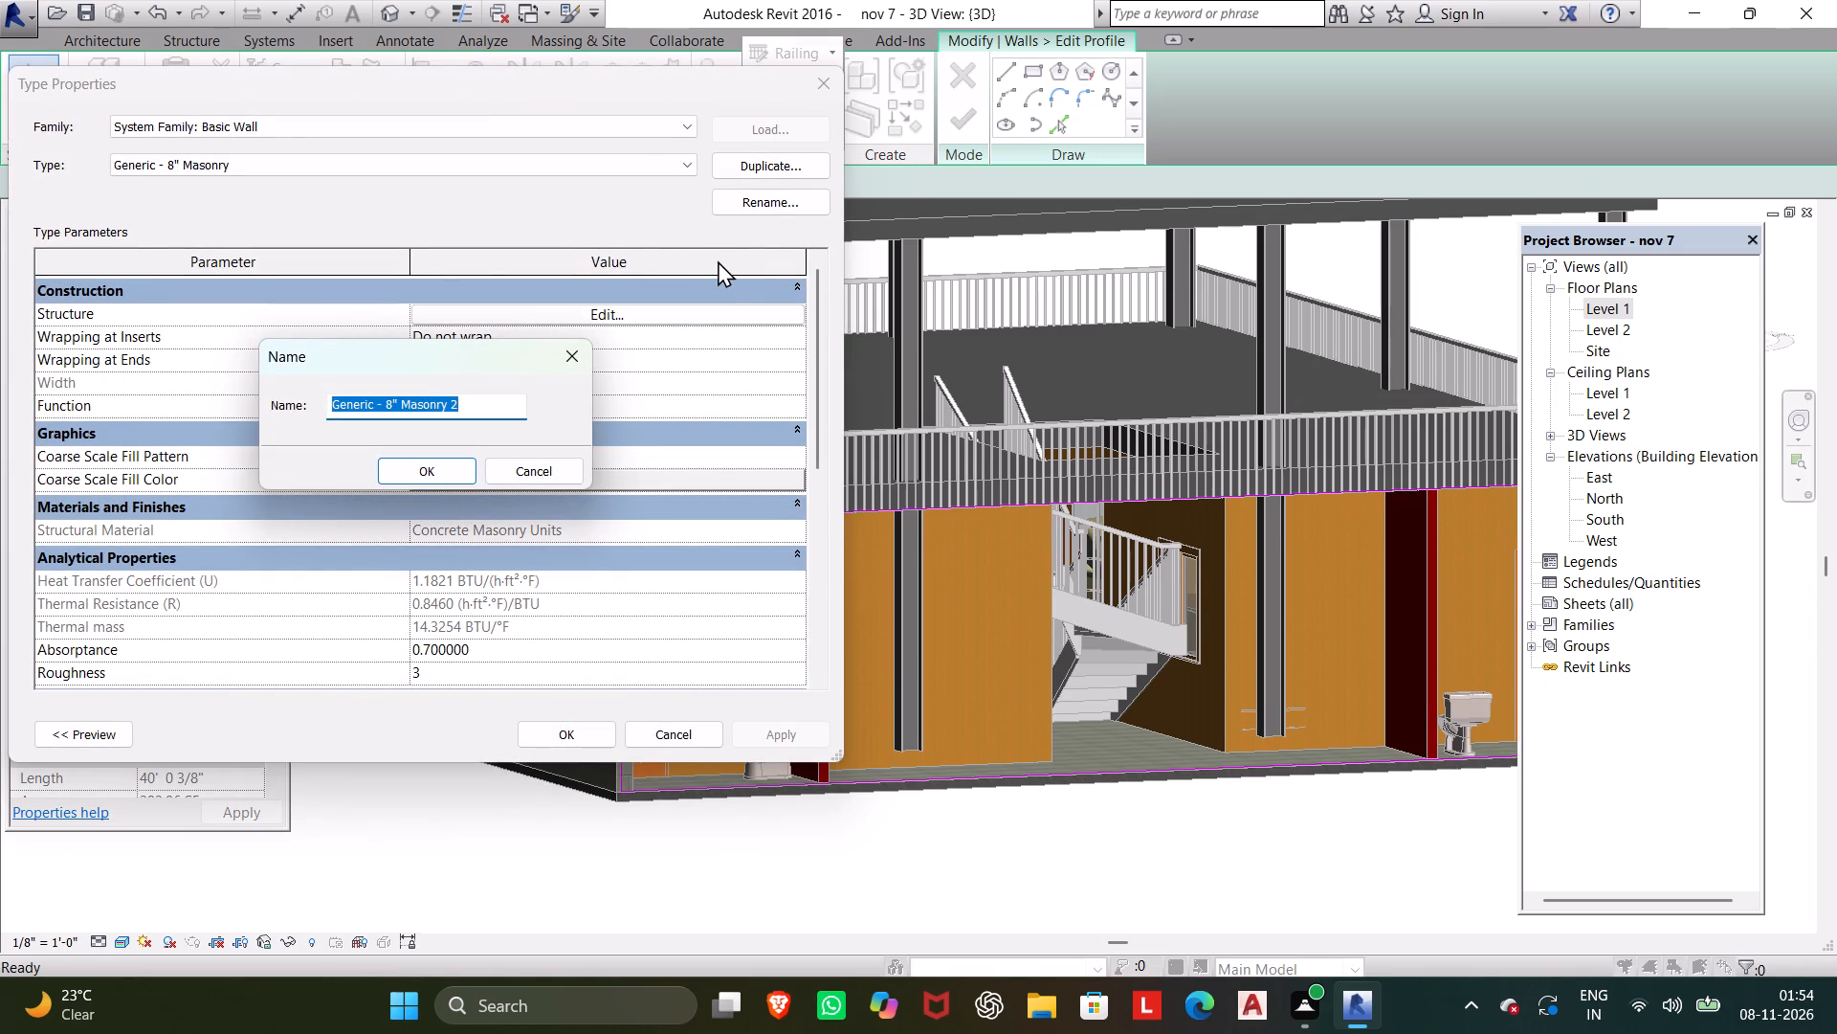
{"action": "left_click", "coordinate": [445, 459]}
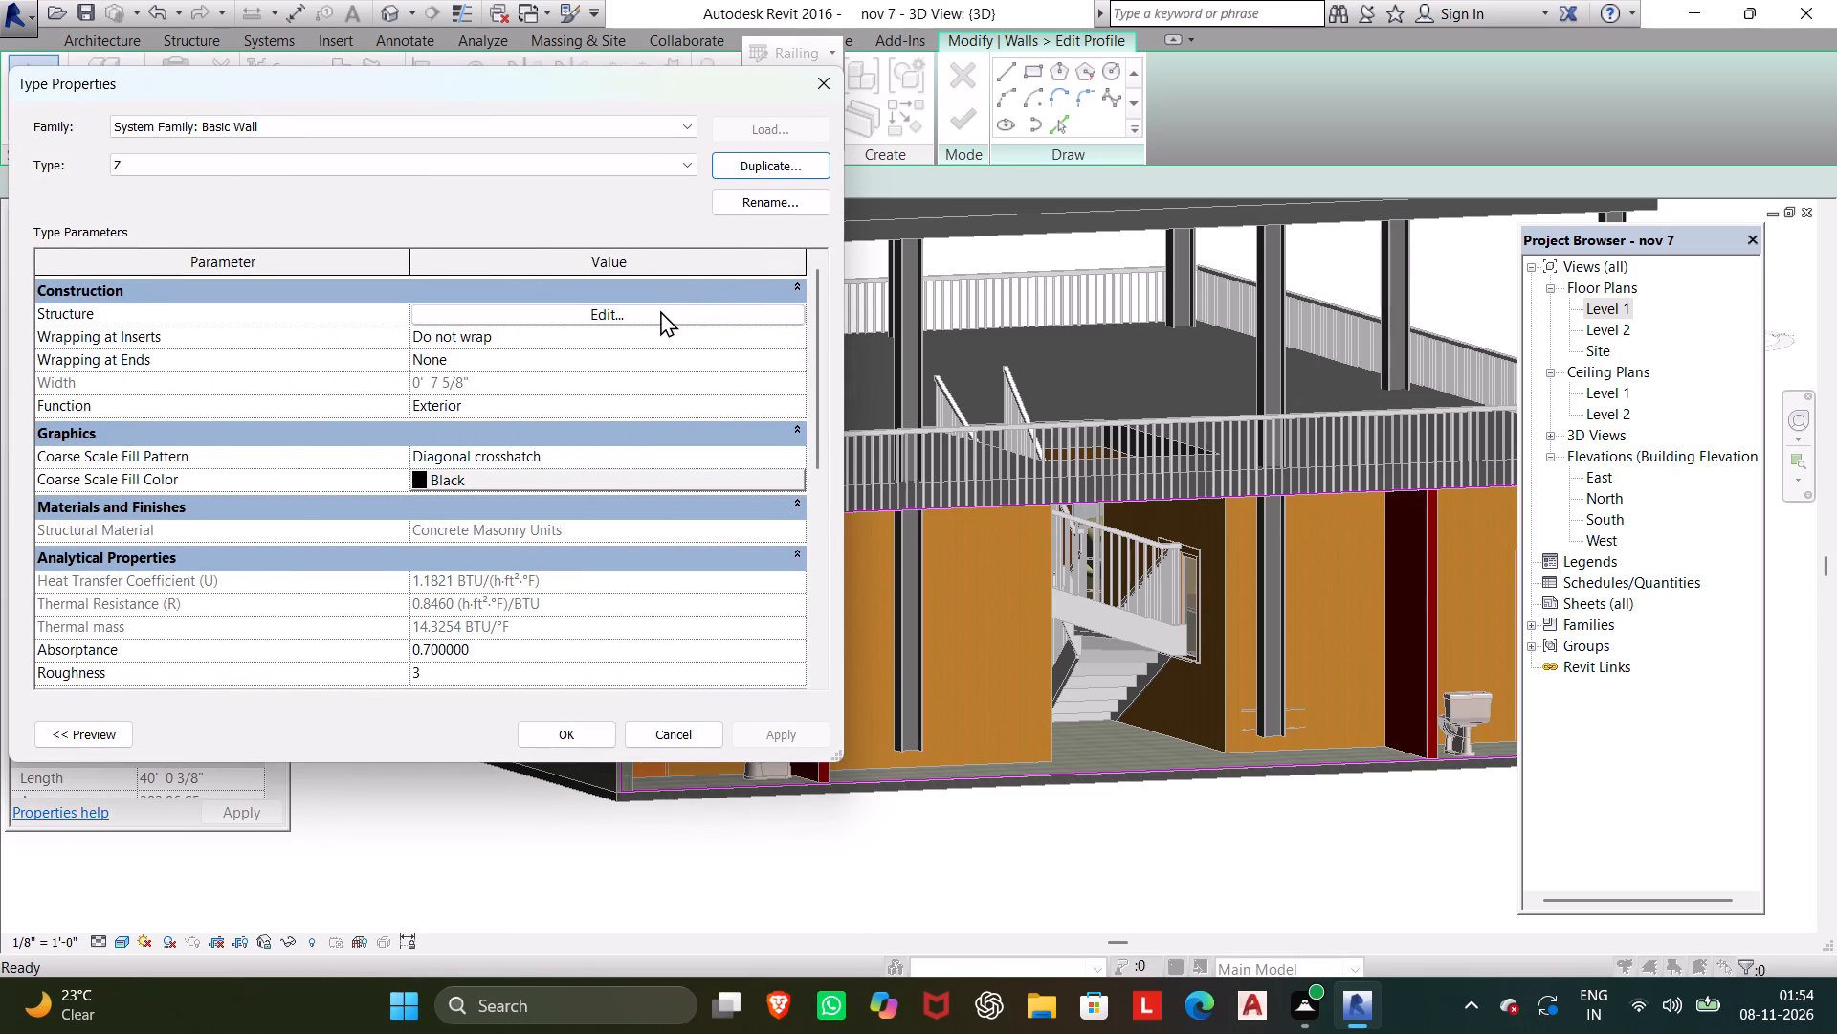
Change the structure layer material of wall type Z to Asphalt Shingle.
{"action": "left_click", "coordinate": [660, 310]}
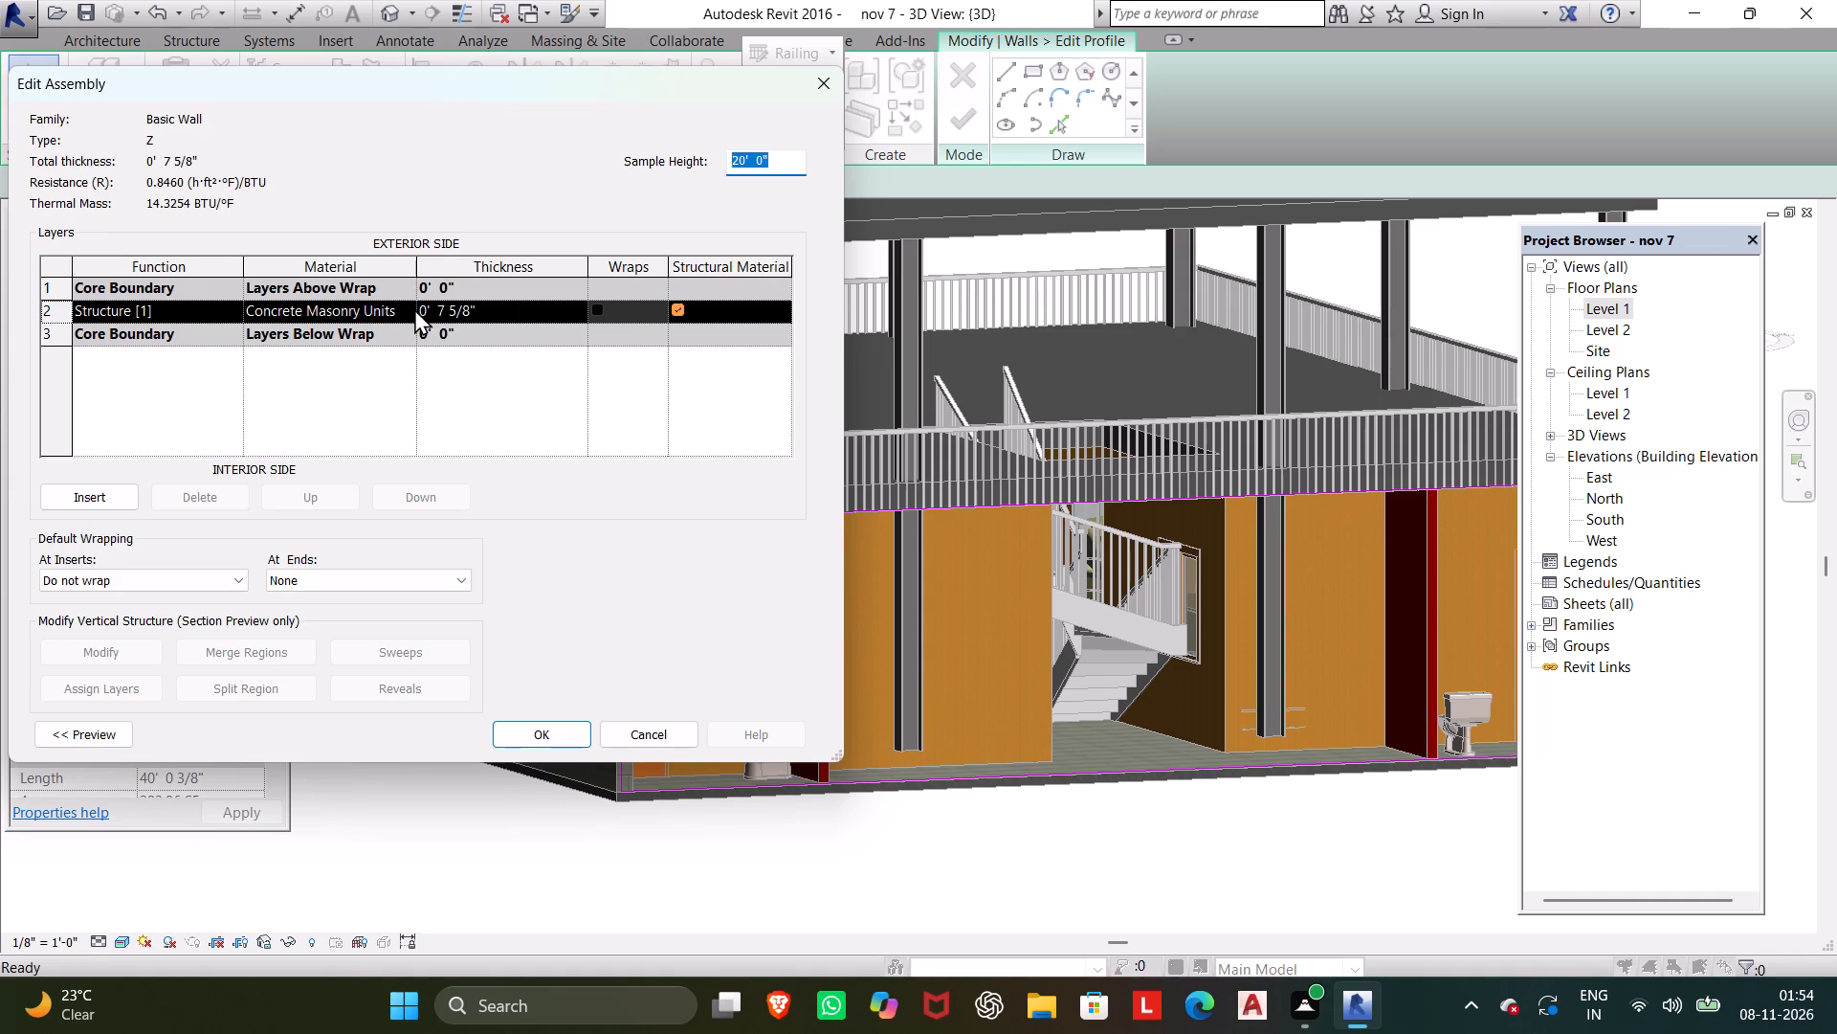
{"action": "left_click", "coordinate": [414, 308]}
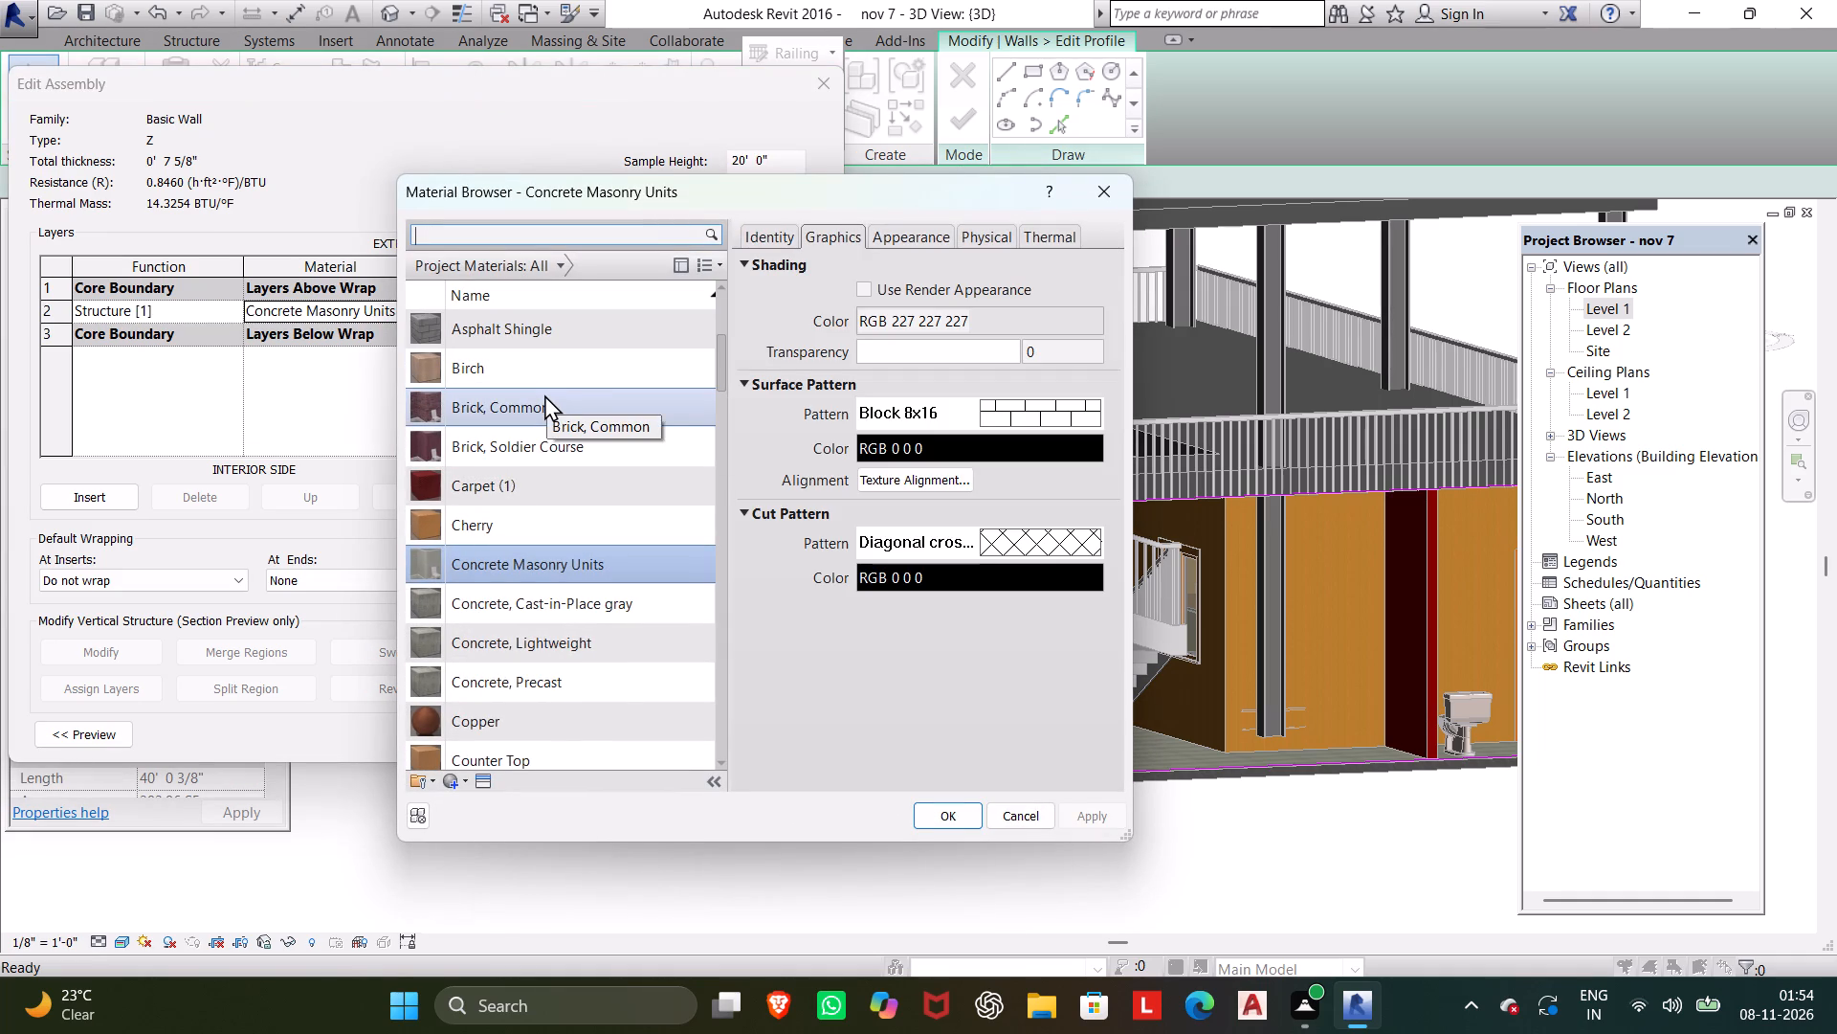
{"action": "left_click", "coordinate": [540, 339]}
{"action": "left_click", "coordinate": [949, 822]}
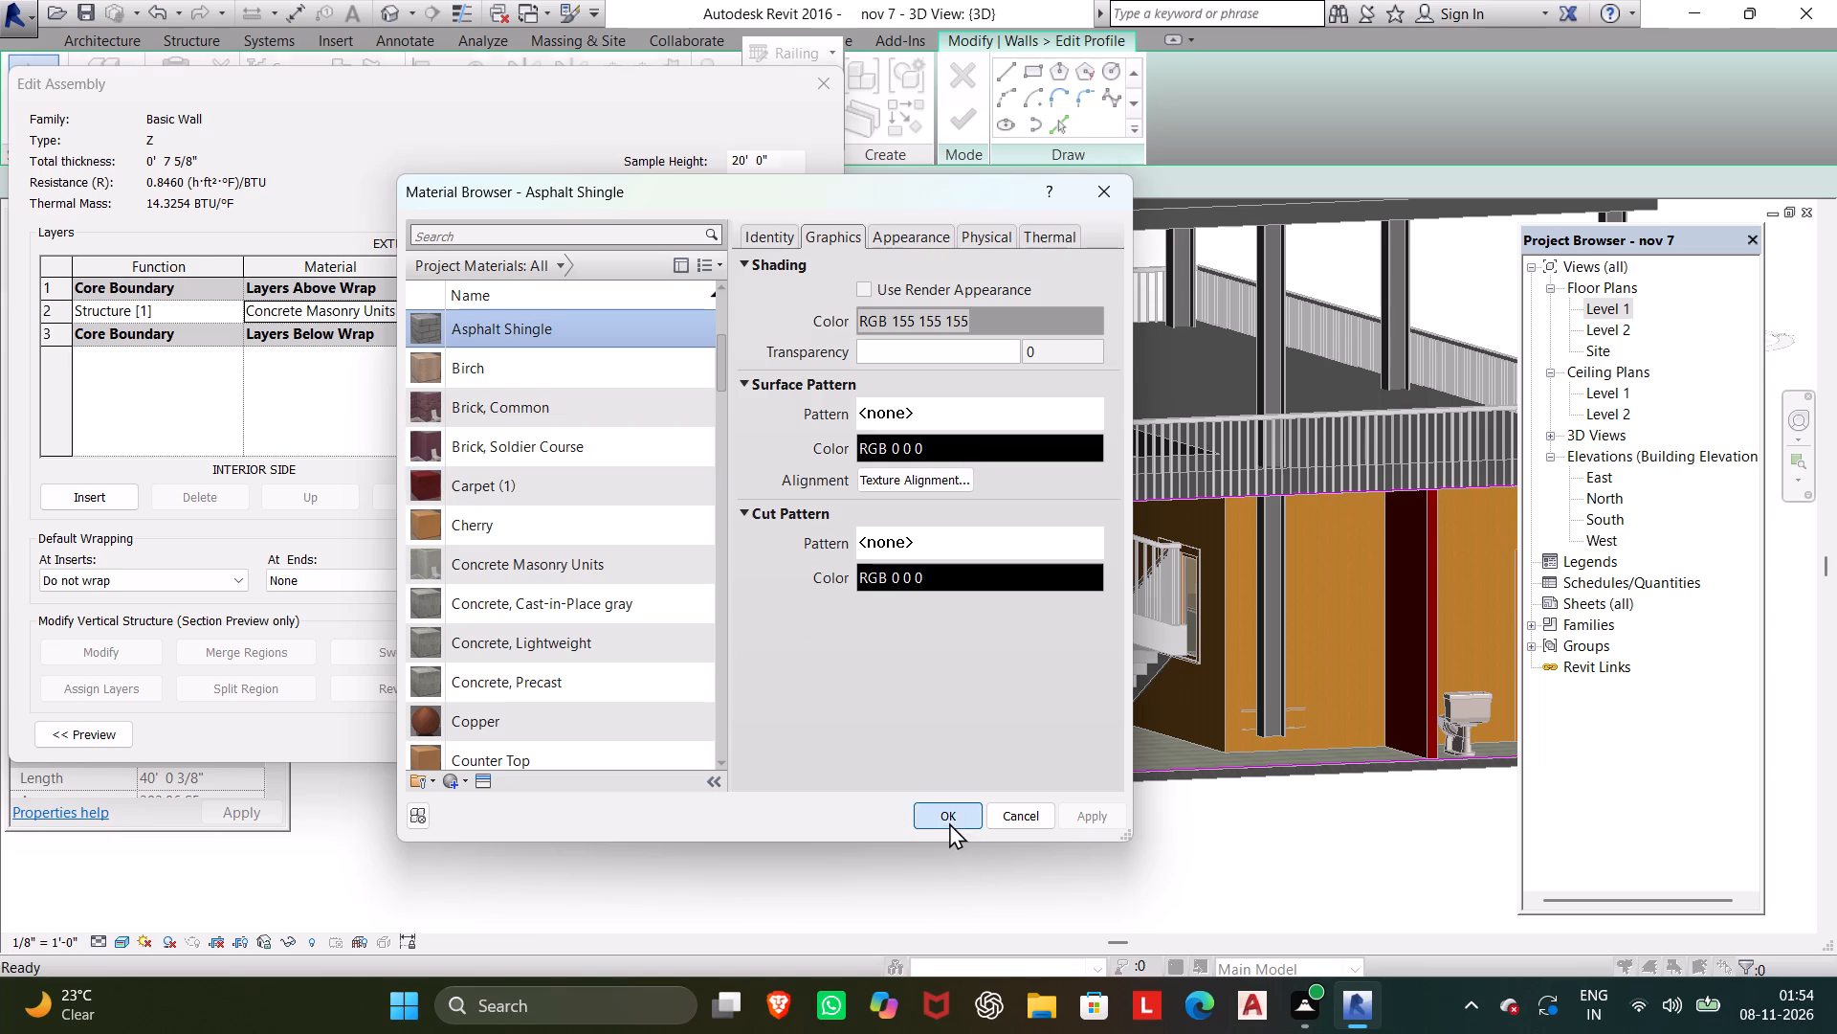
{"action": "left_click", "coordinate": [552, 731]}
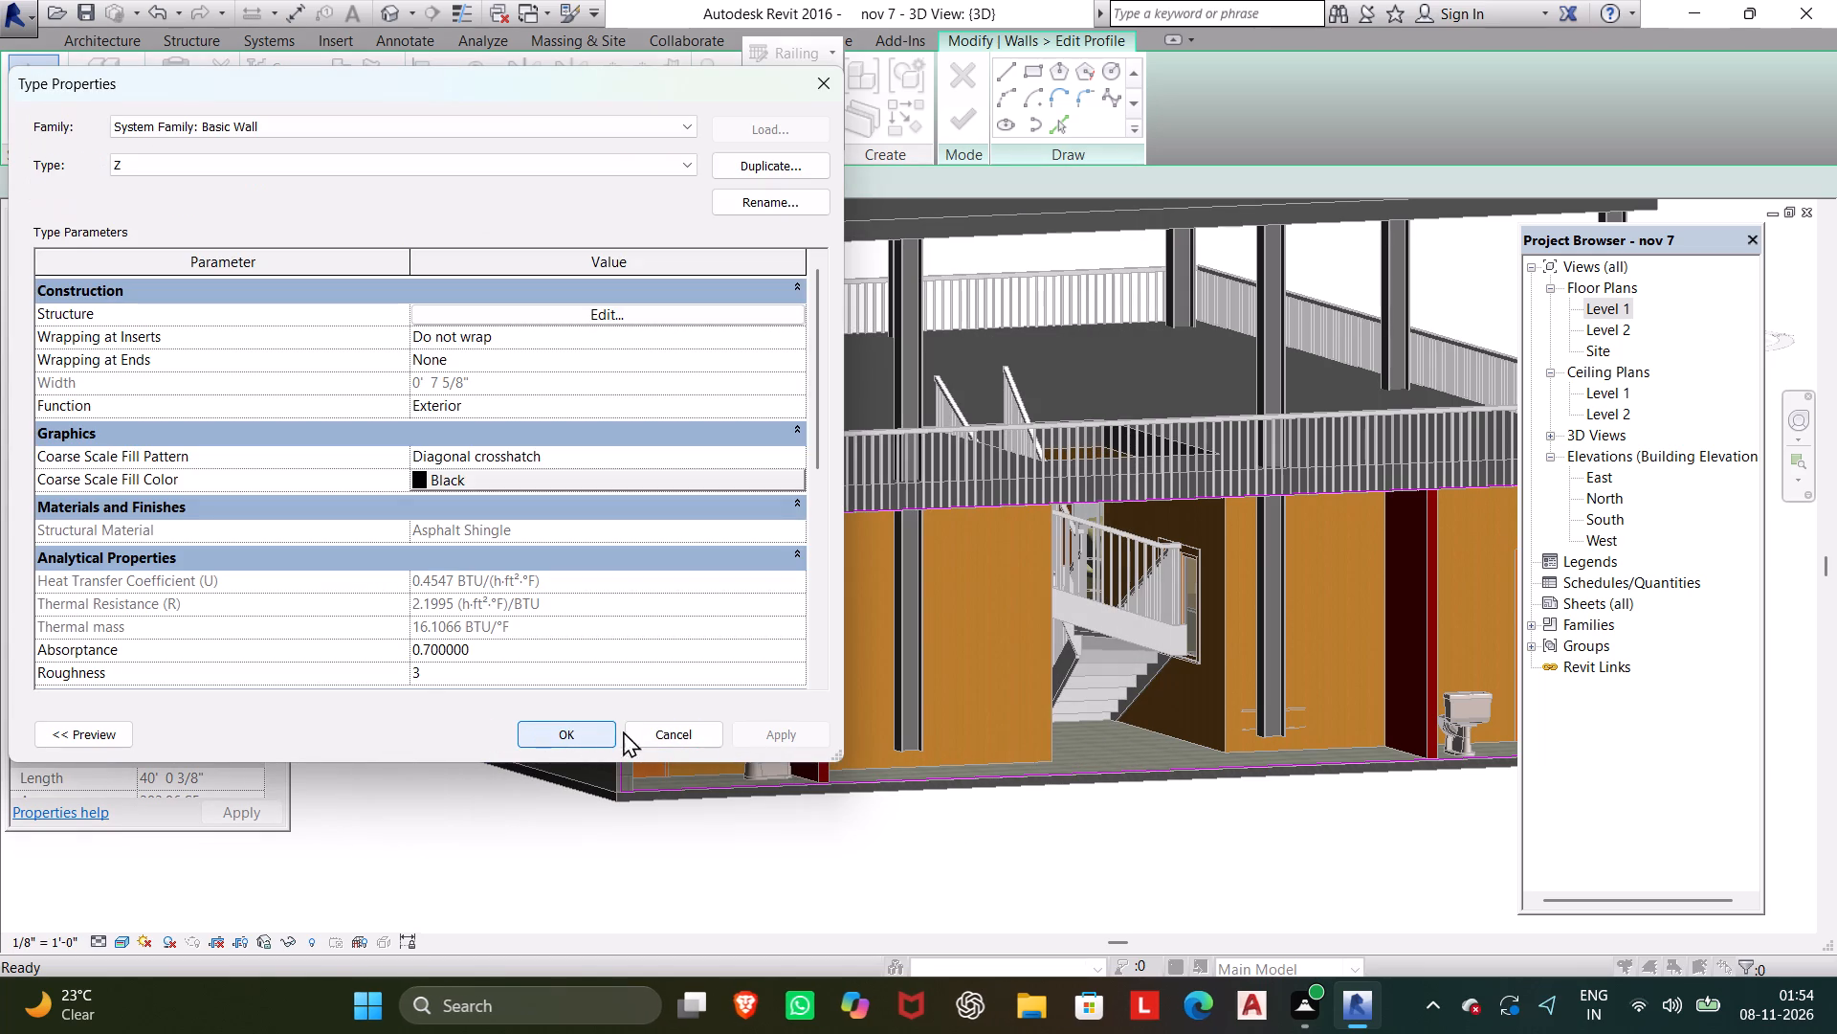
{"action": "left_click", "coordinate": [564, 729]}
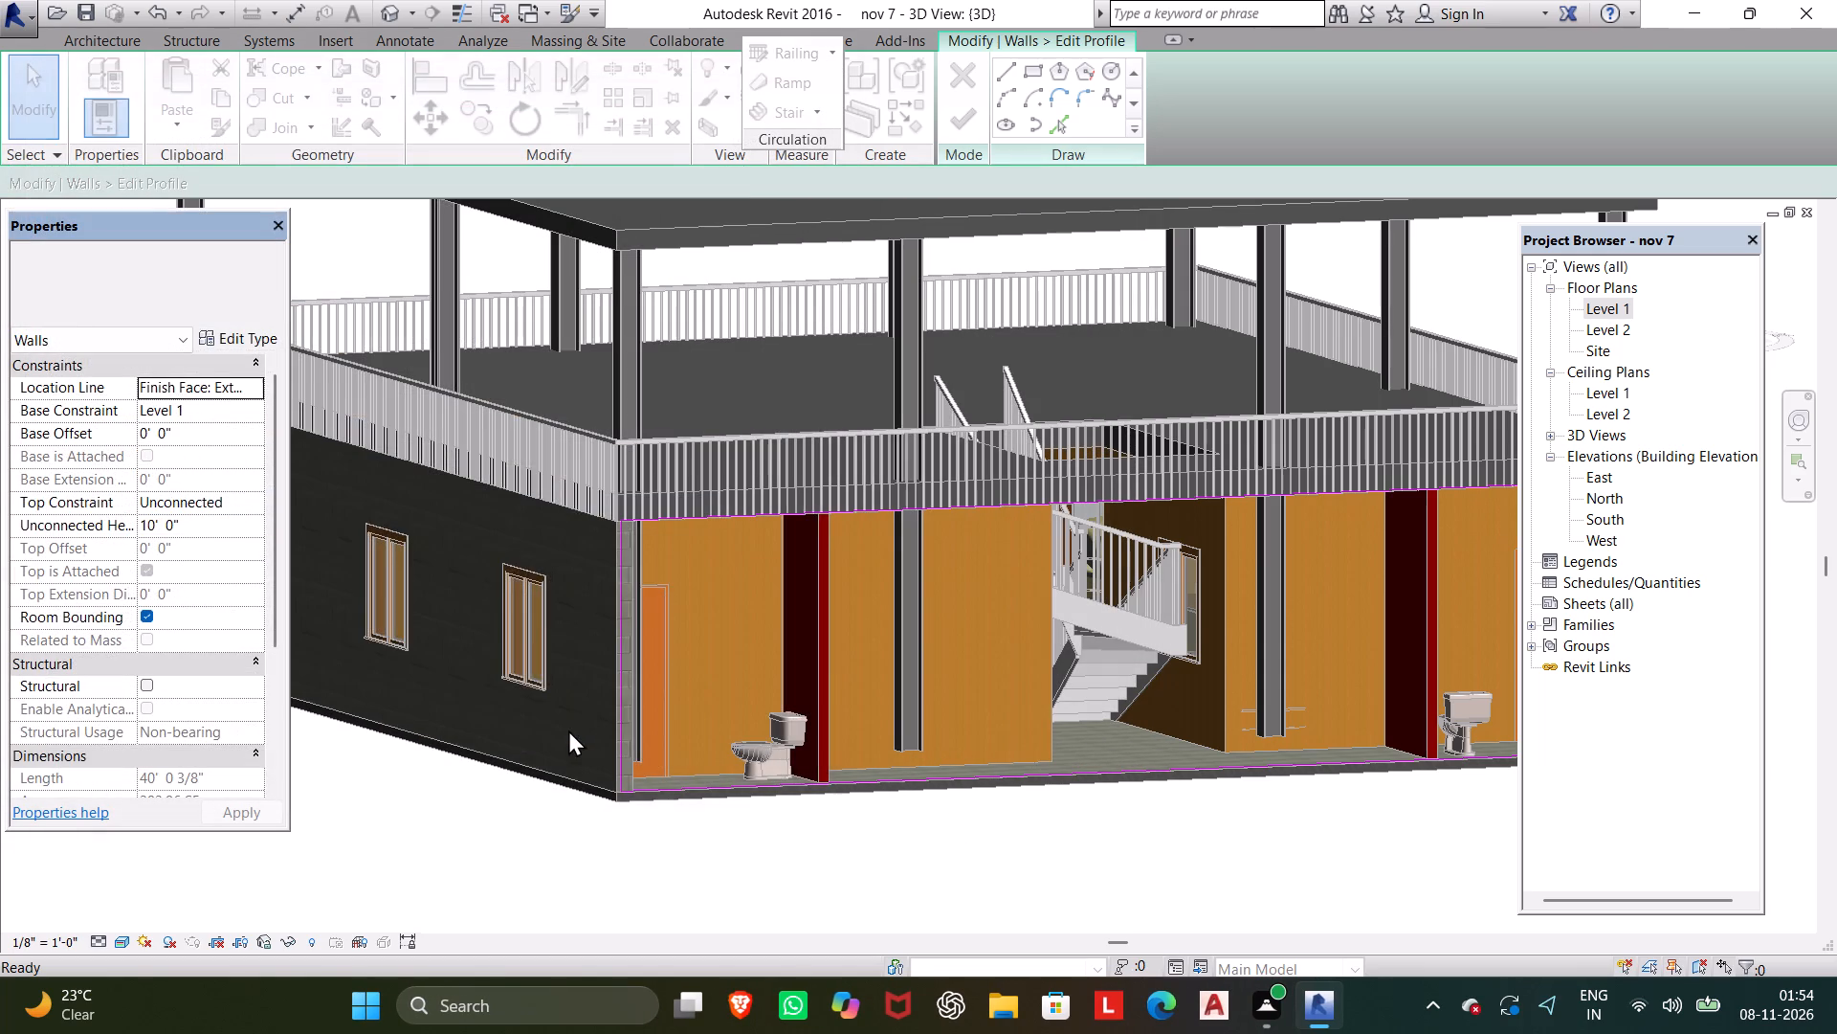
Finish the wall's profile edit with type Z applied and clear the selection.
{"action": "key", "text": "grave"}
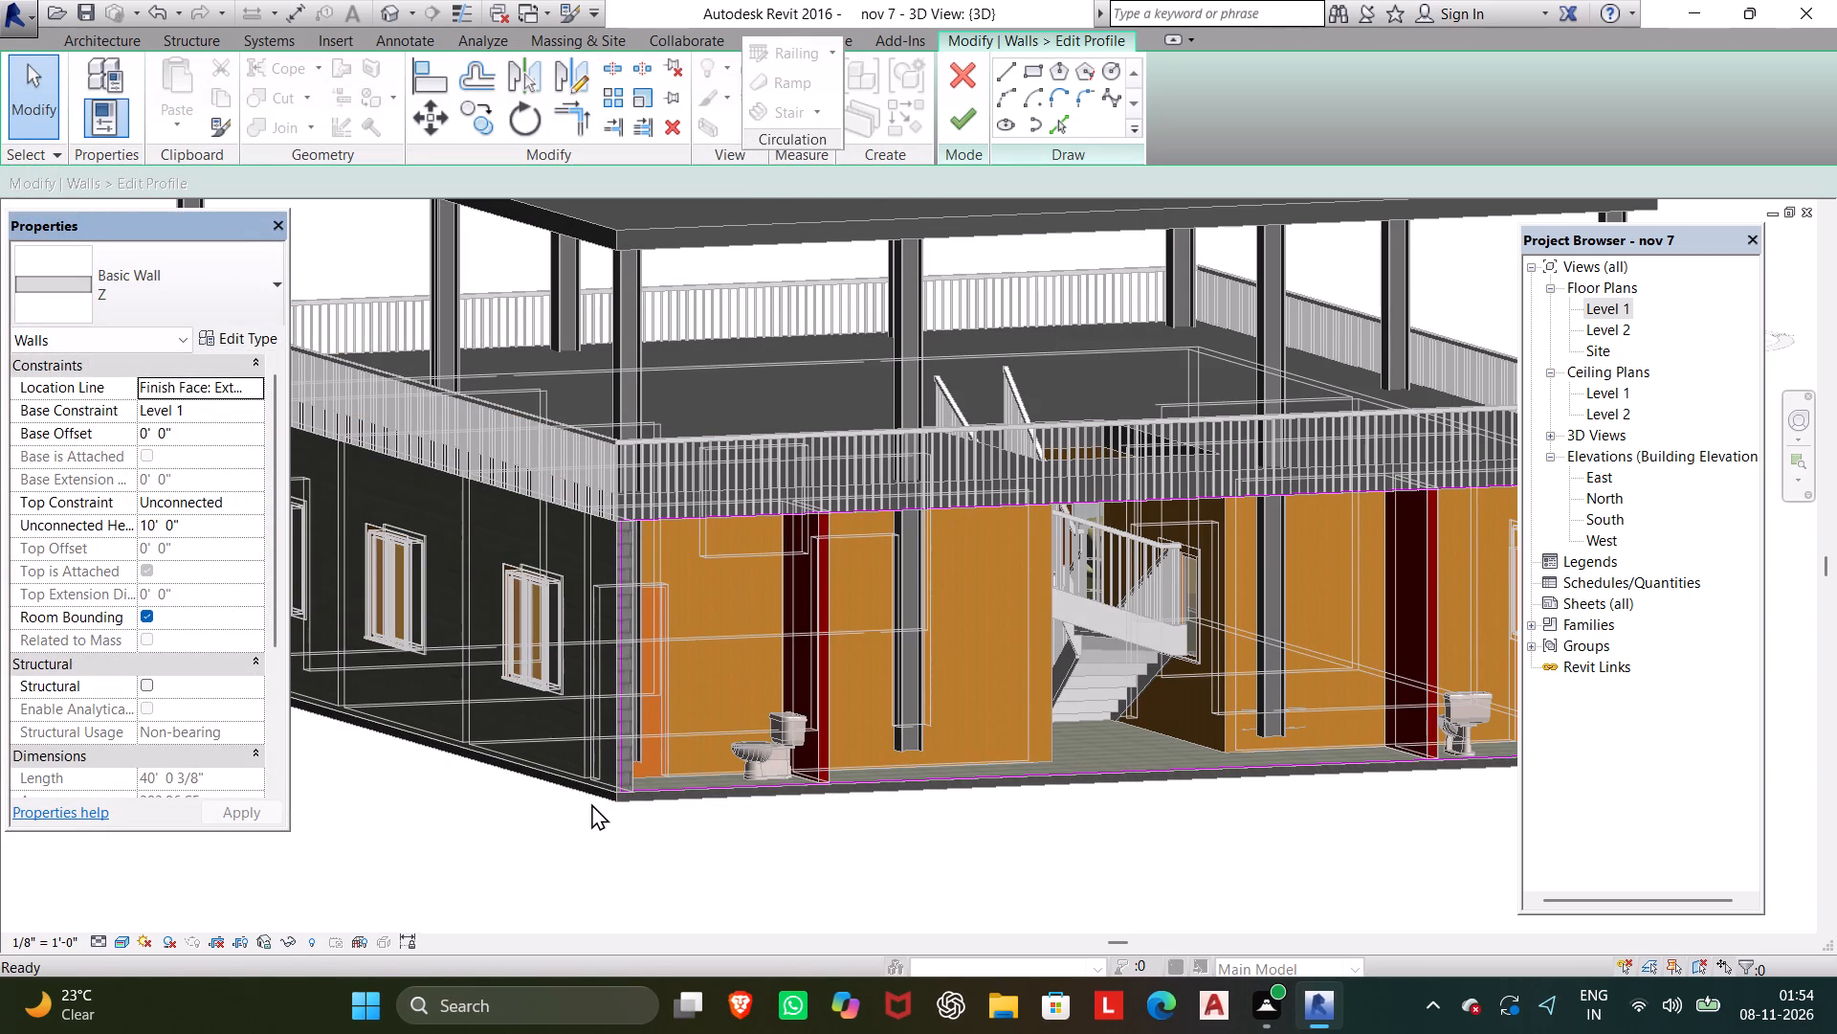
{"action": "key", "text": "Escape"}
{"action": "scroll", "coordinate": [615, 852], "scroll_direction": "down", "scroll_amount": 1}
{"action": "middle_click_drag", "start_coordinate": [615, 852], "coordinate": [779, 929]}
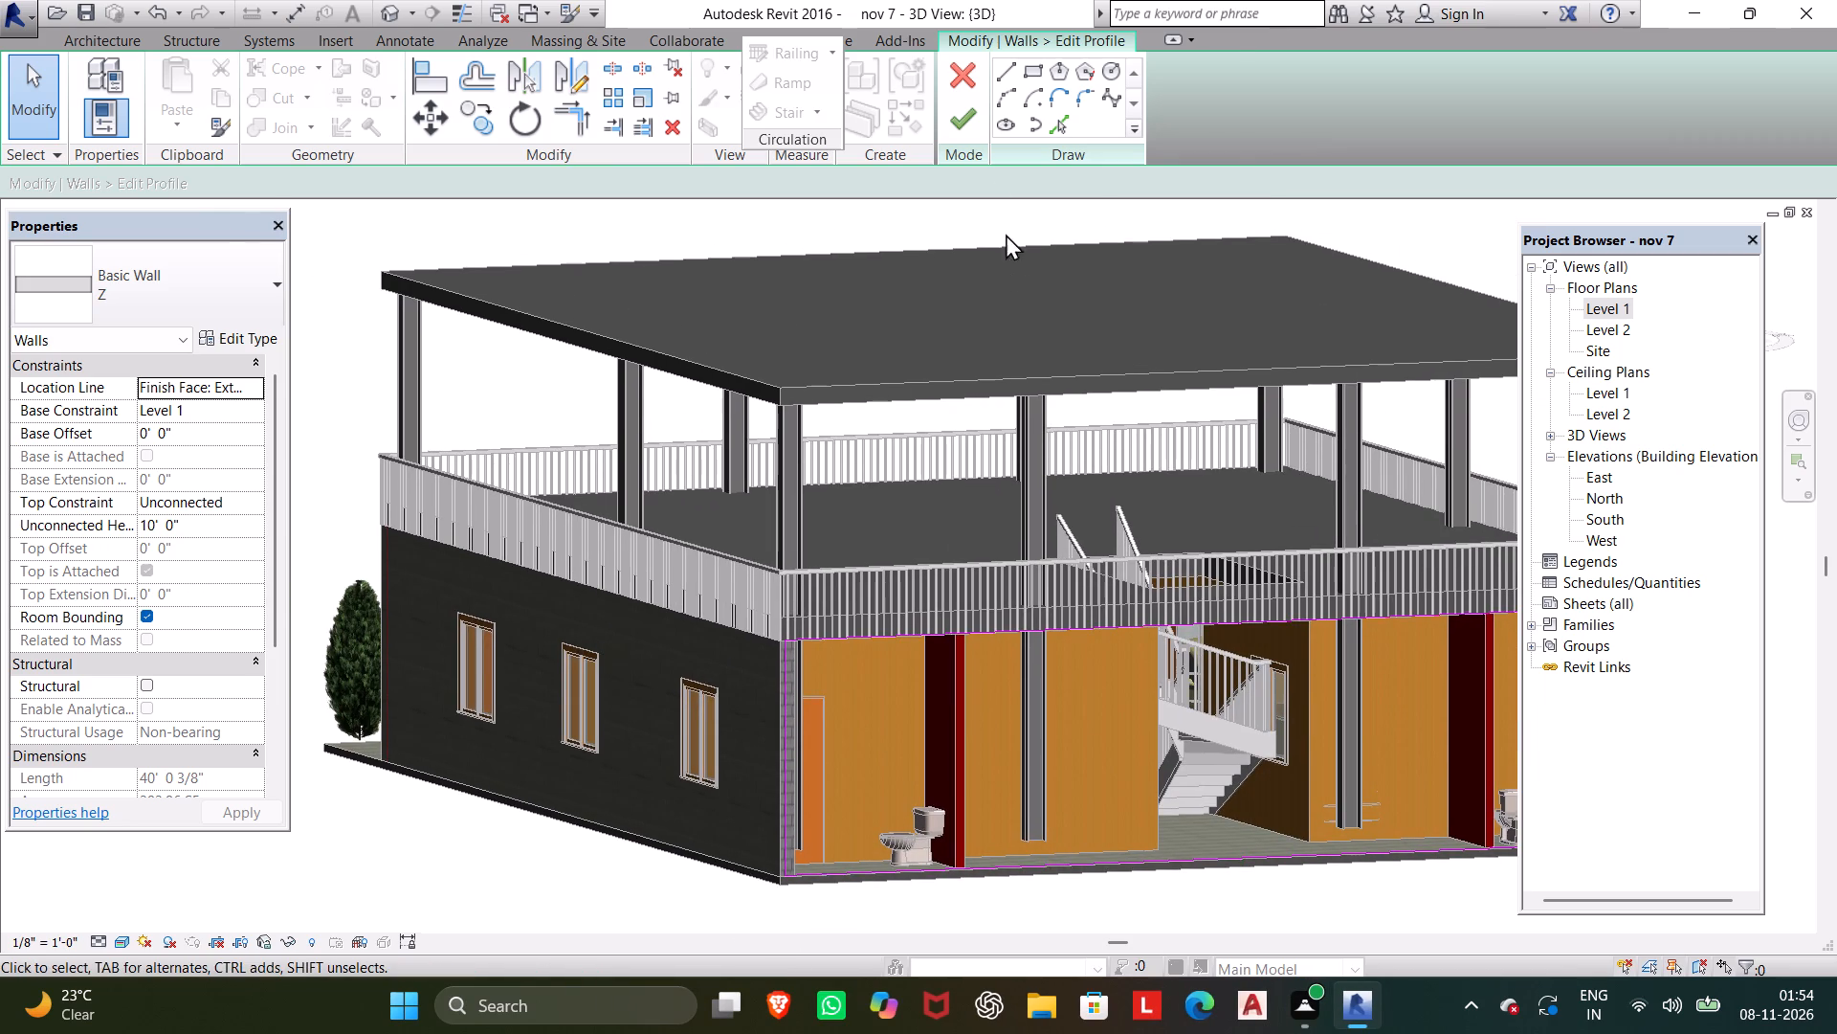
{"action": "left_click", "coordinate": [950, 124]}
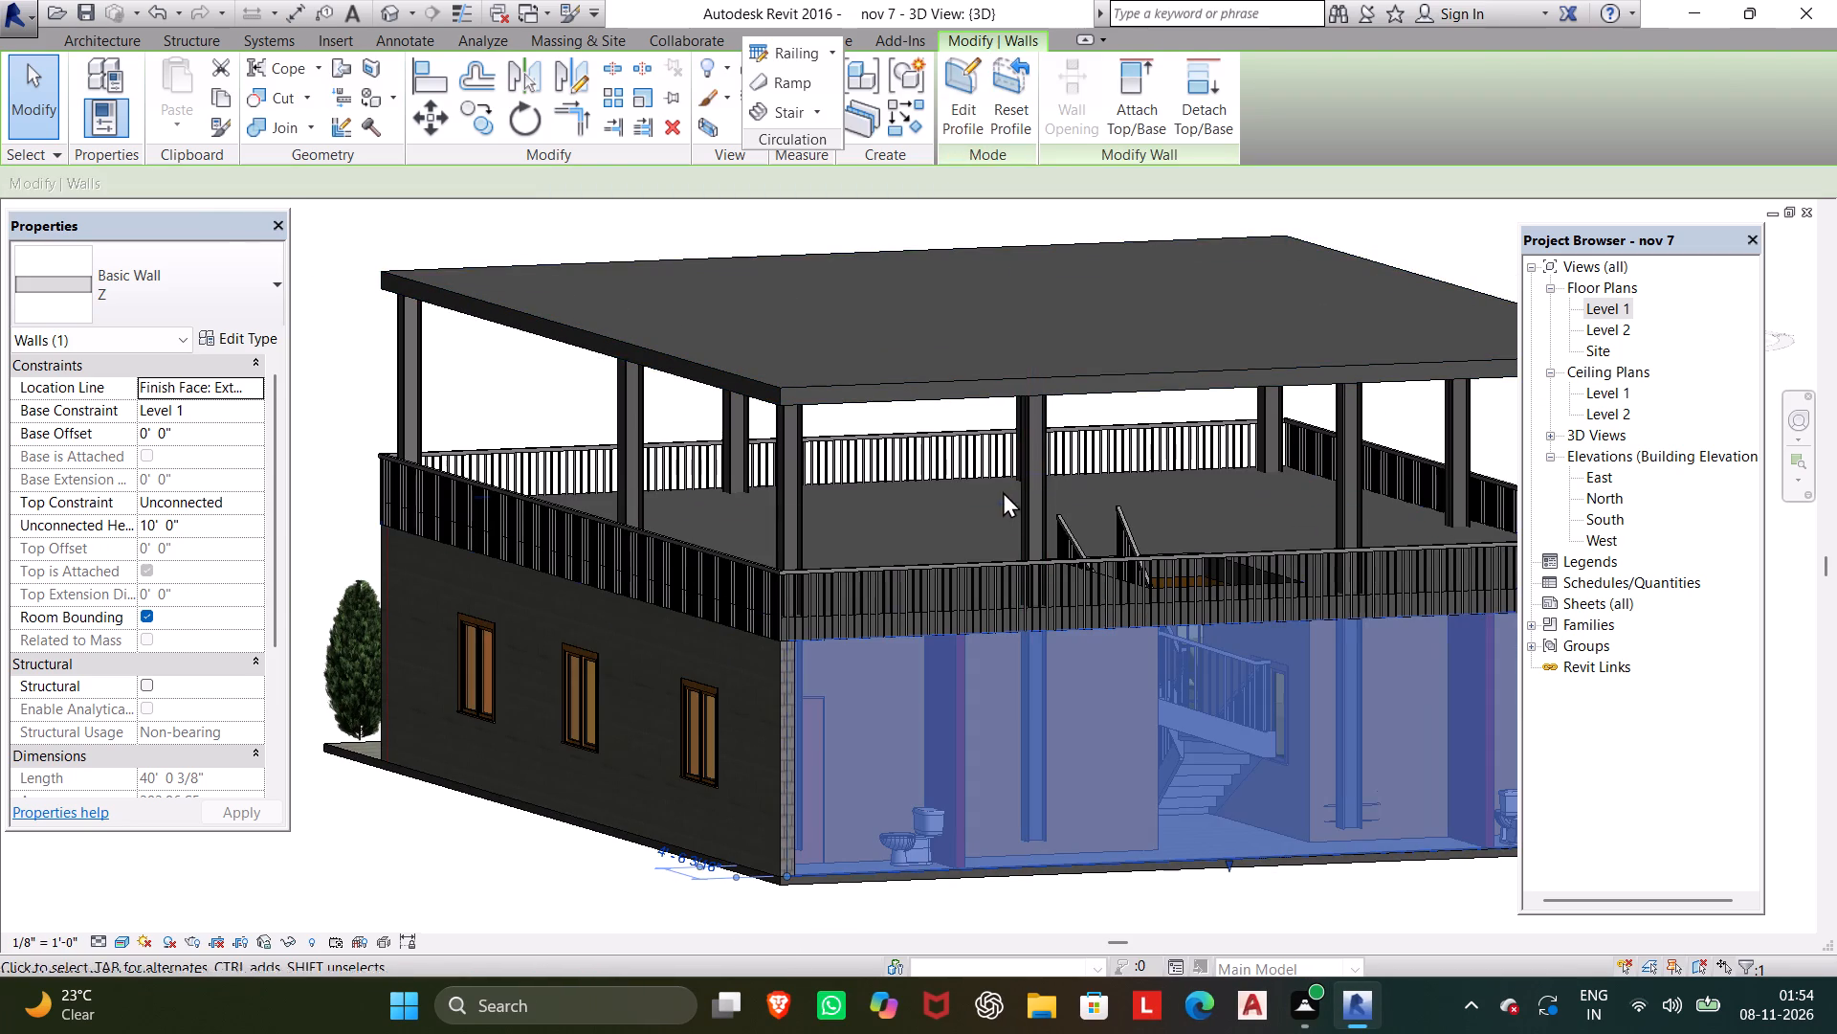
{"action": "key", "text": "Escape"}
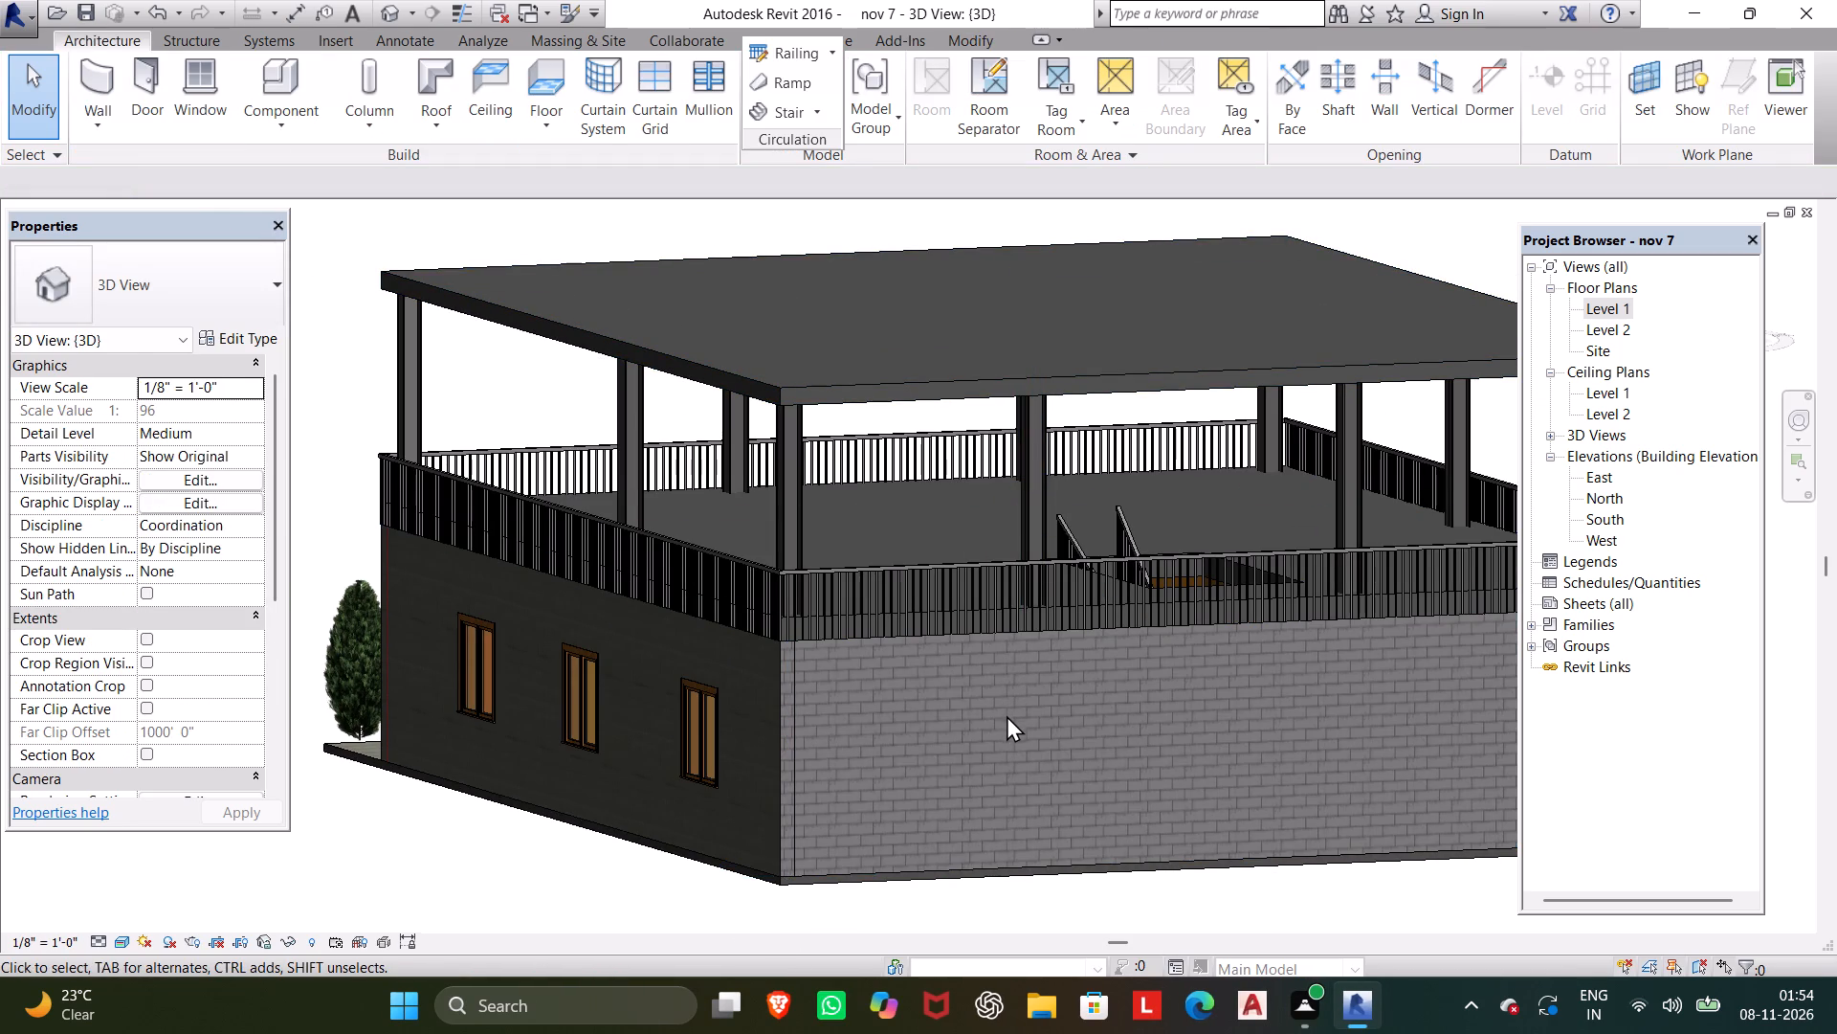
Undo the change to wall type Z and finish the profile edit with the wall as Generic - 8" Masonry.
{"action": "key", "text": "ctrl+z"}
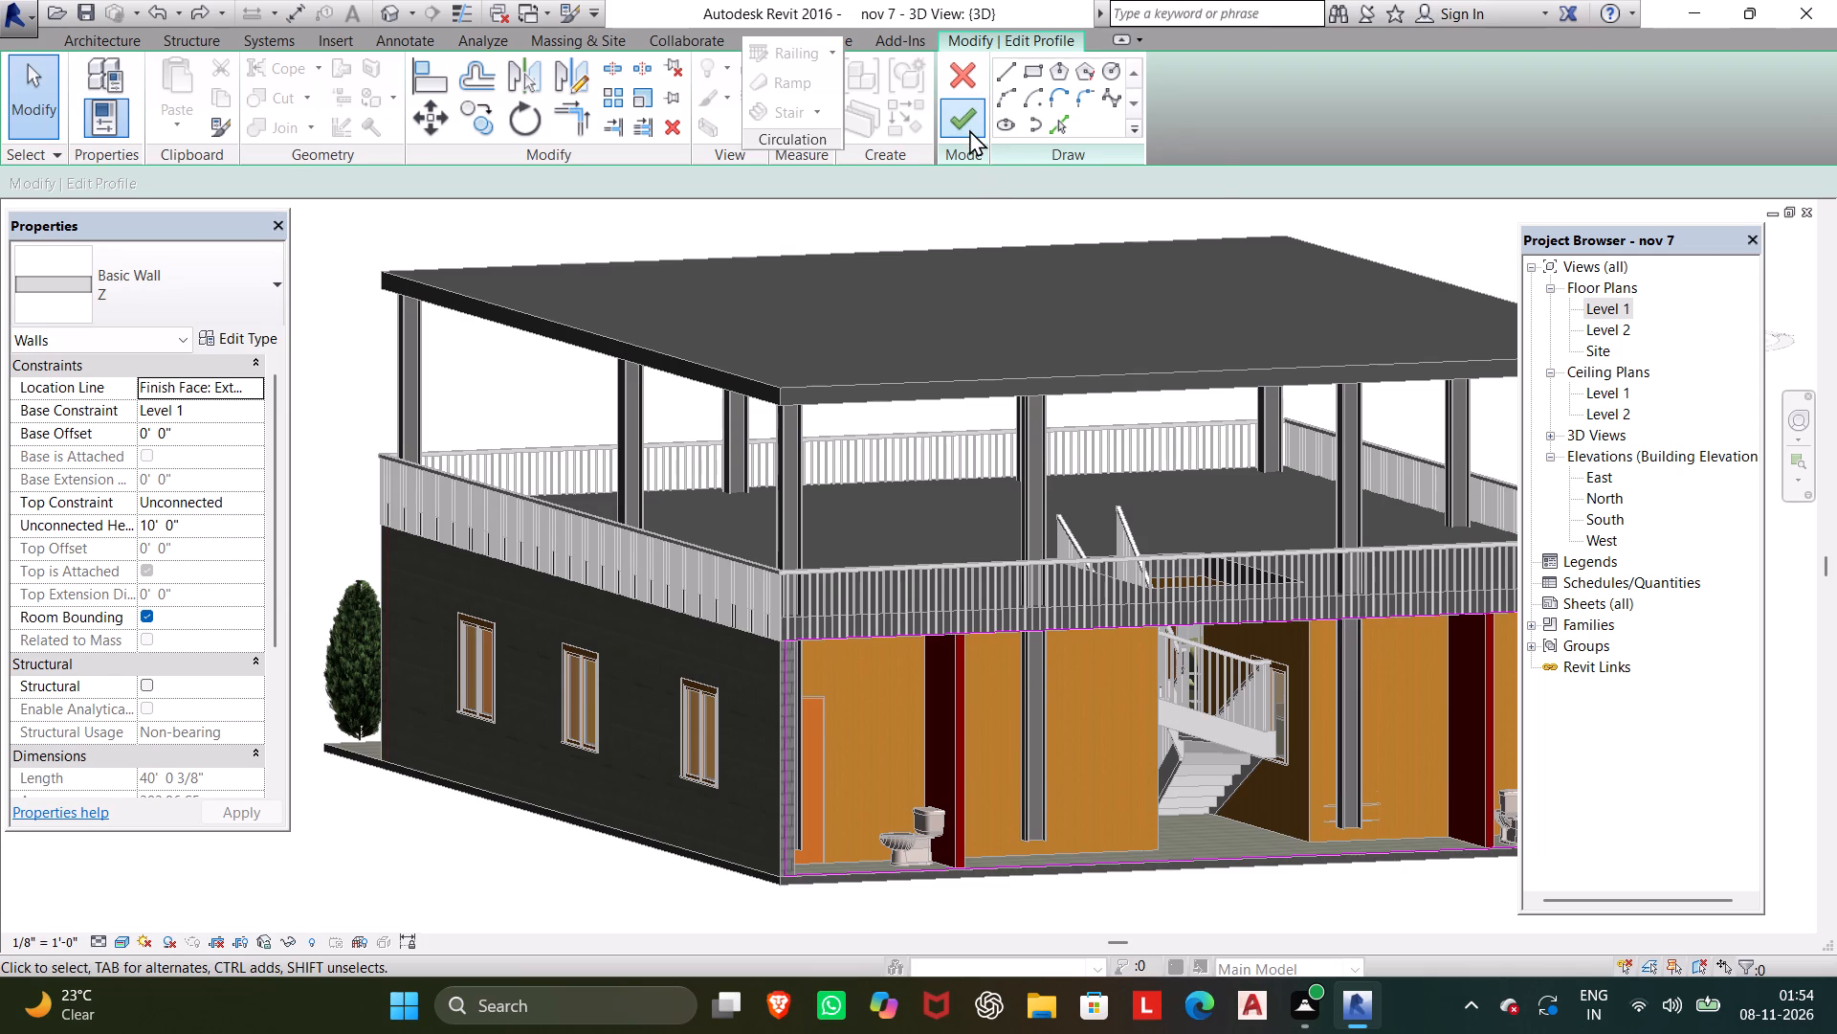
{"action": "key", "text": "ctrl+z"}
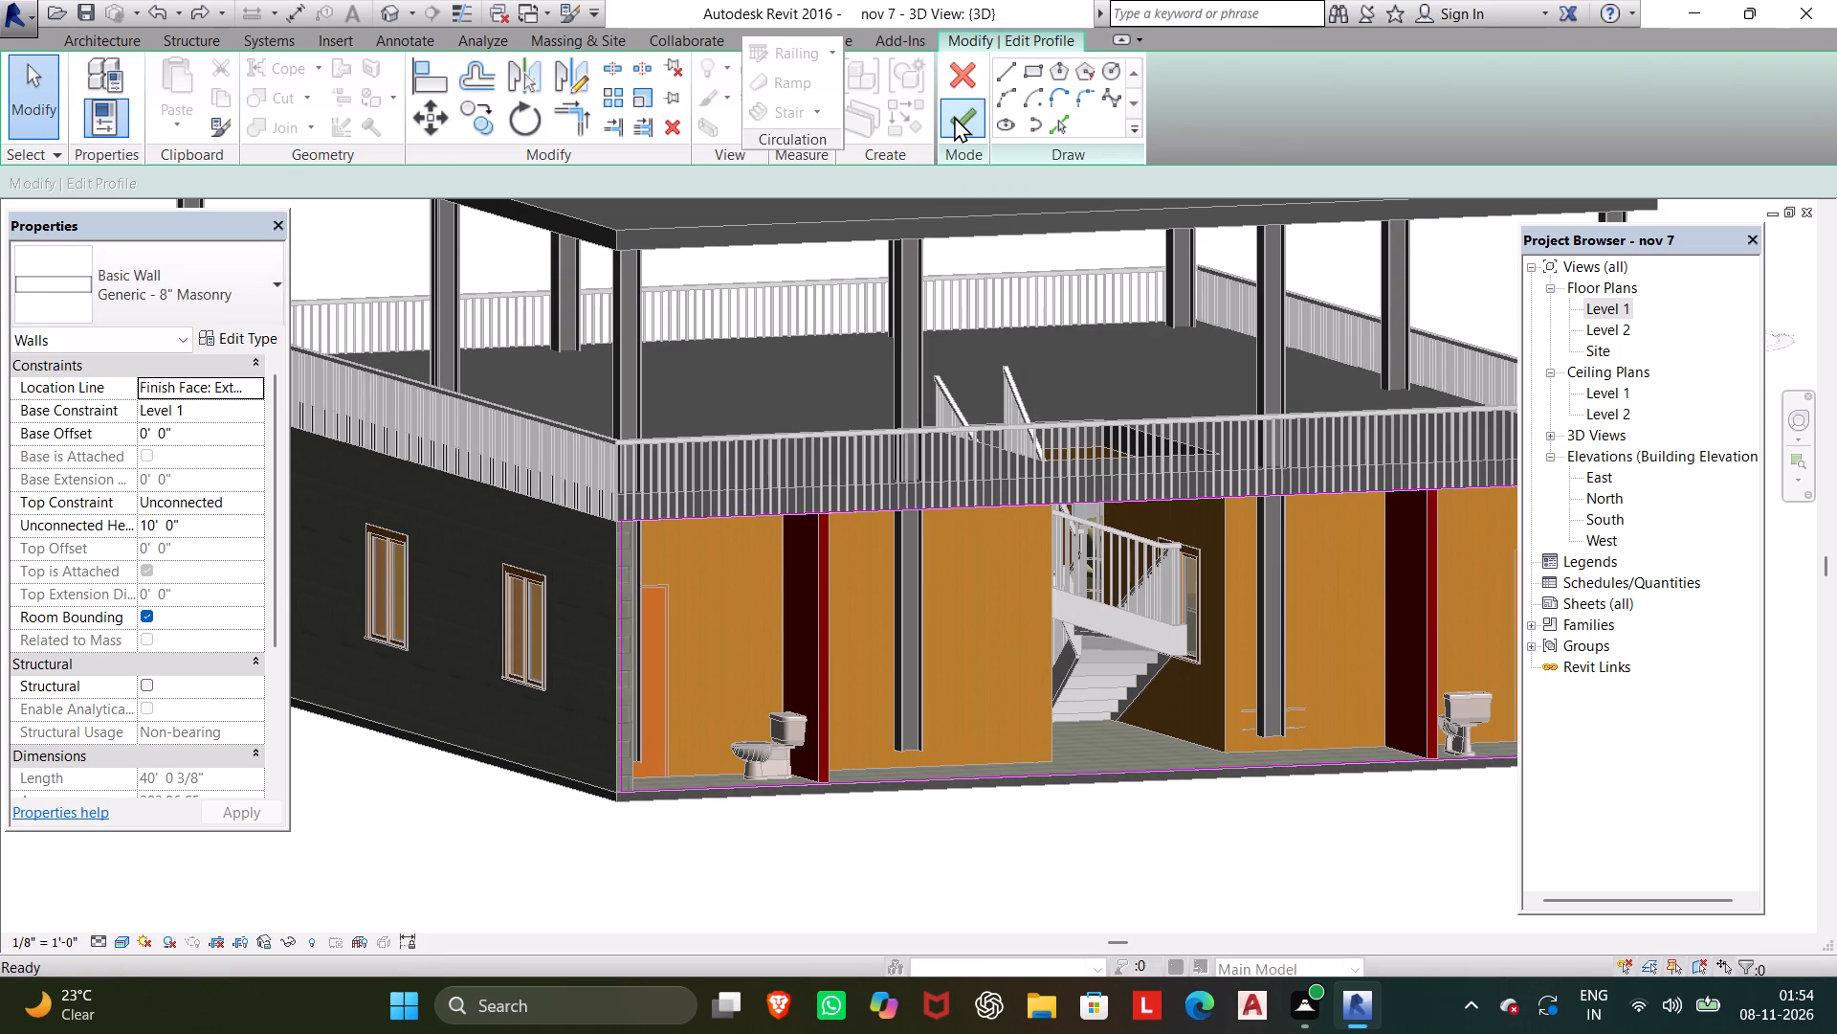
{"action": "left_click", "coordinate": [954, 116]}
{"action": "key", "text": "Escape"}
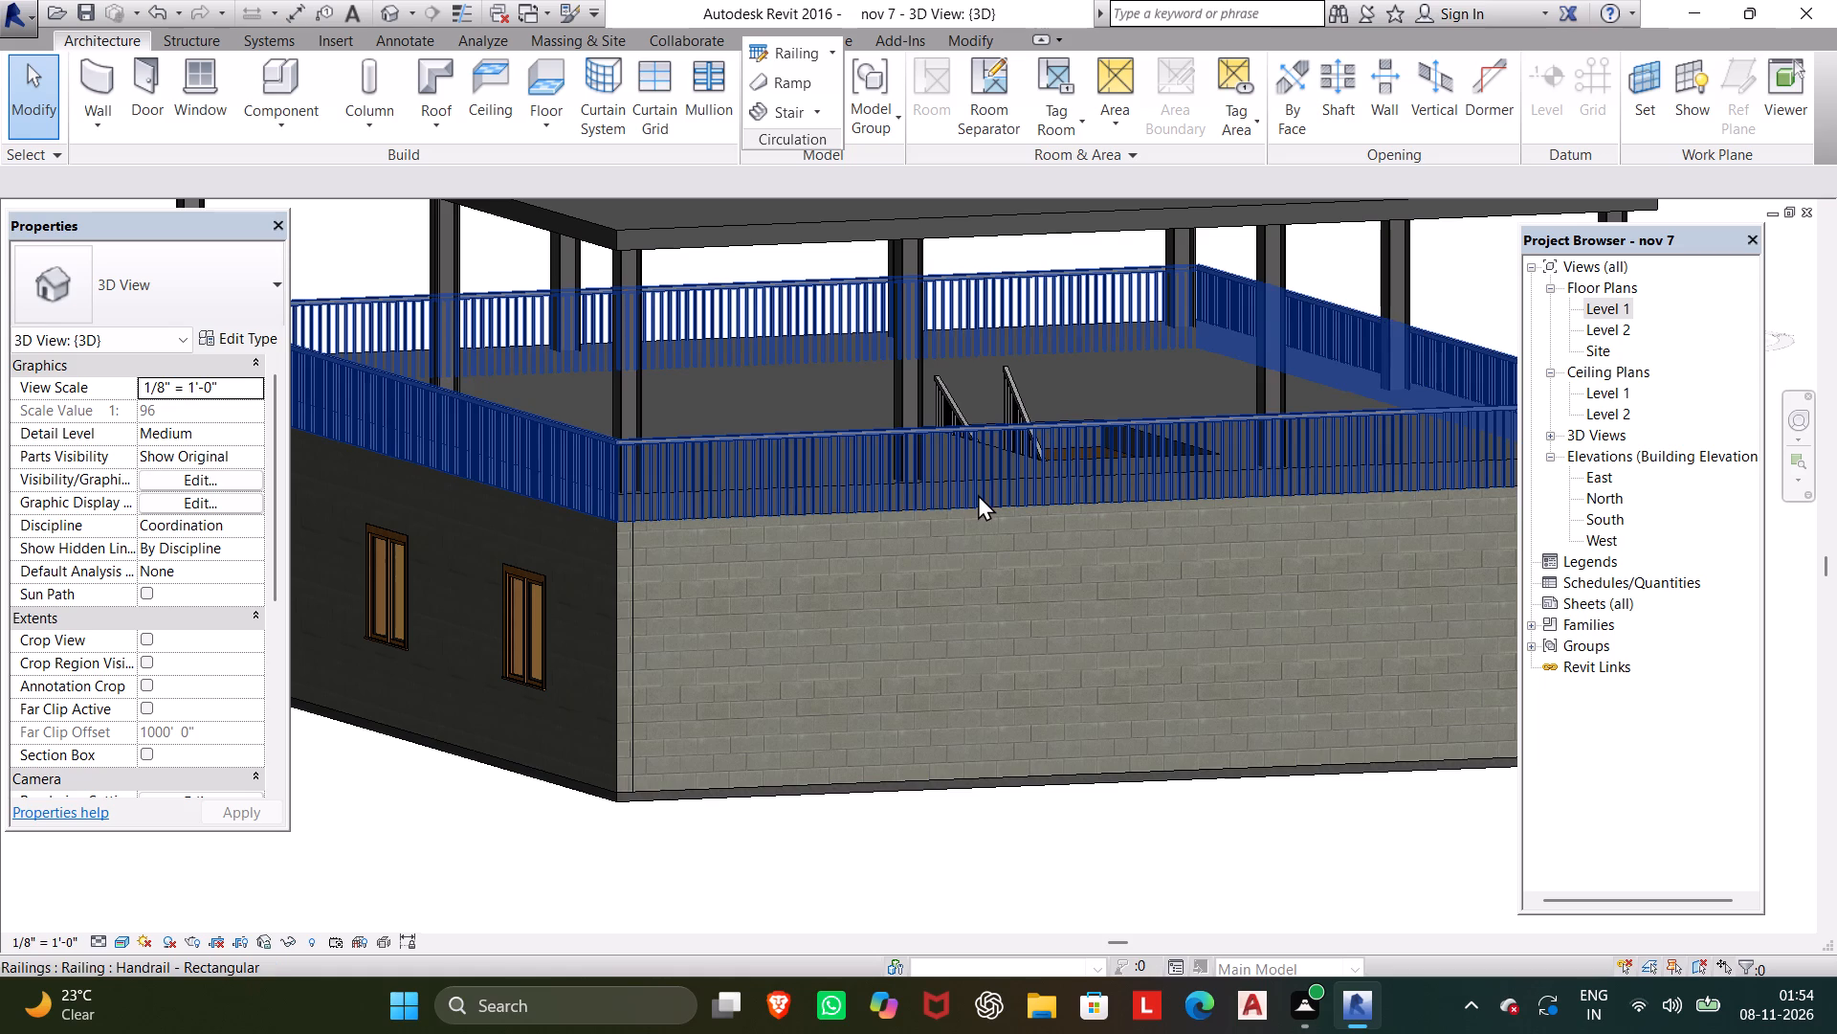
Examine the building's exterior walls, windows and juniper-lined front from around the 3D view.
{"action": "scroll", "coordinate": [974, 772], "scroll_direction": "down", "scroll_amount": 2}
{"action": "middle_click_drag", "start_coordinate": [982, 768], "coordinate": [1026, 795]}
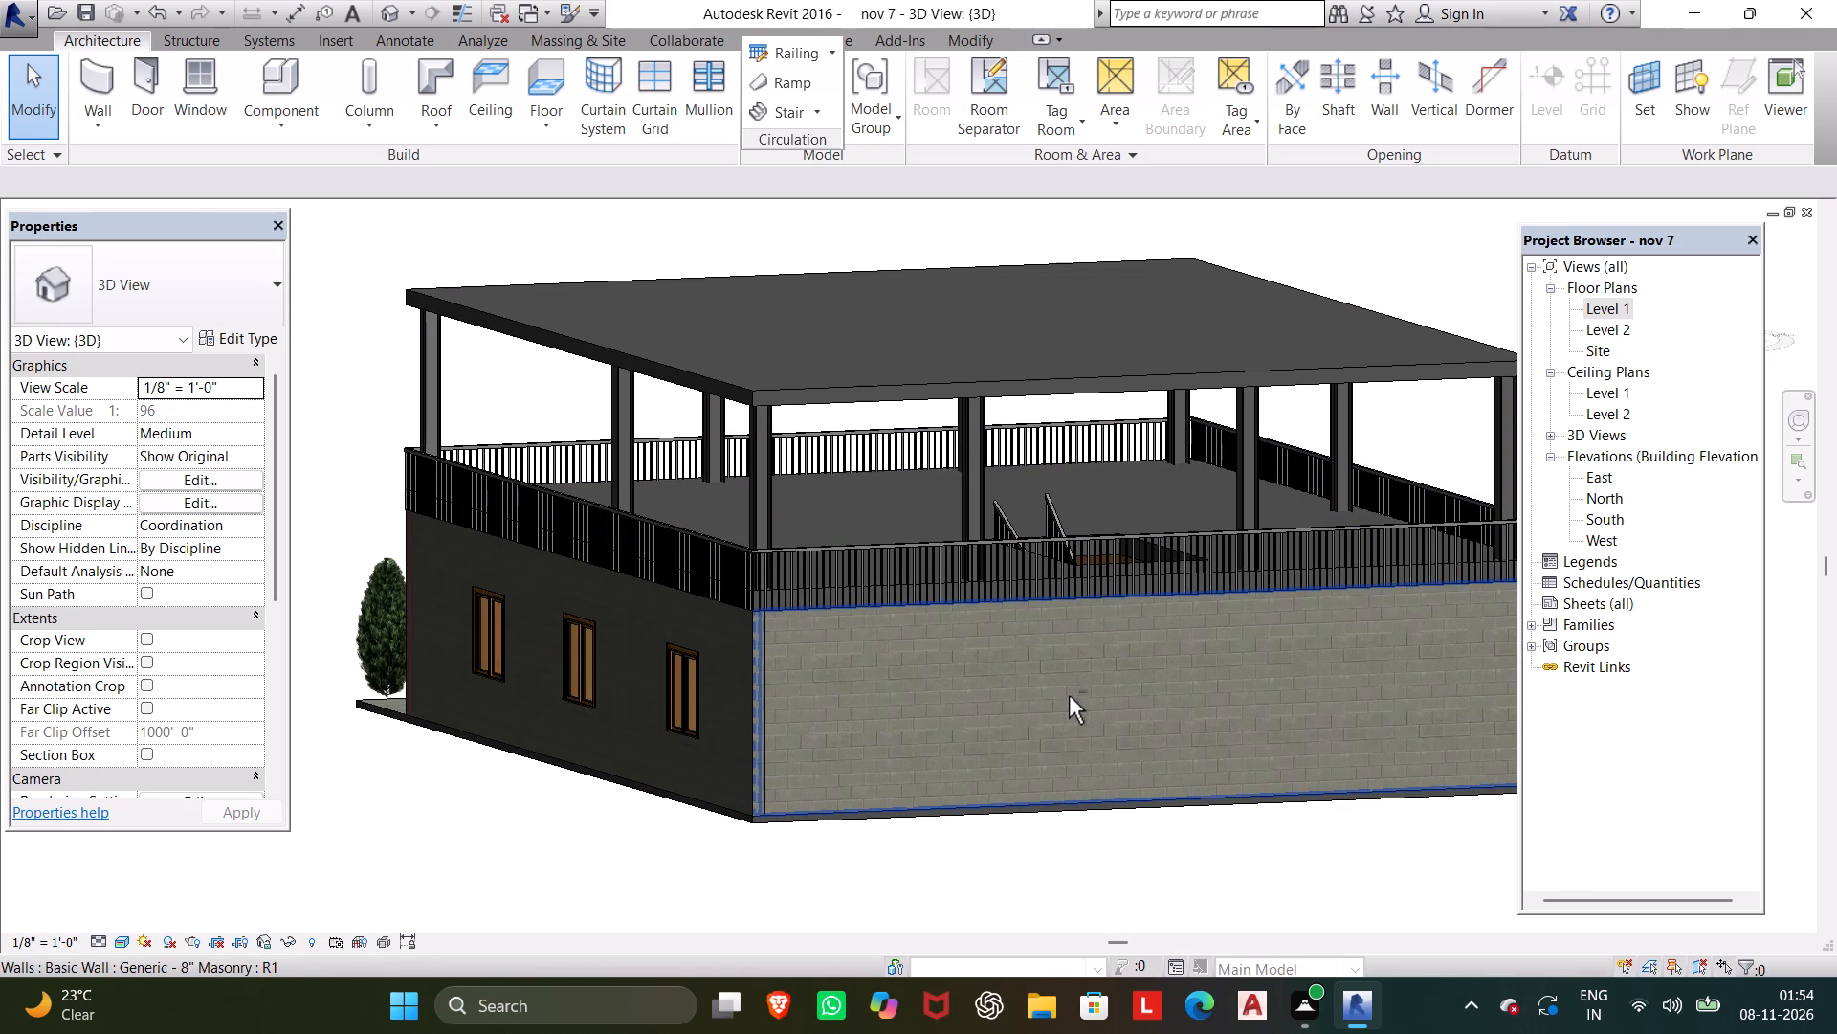
{"action": "scroll", "coordinate": [1069, 698], "scroll_direction": "down", "scroll_amount": 1, "text": "shift"}
{"action": "middle_click_drag", "start_coordinate": [1069, 700], "coordinate": [1511, 798], "text": "shift"}
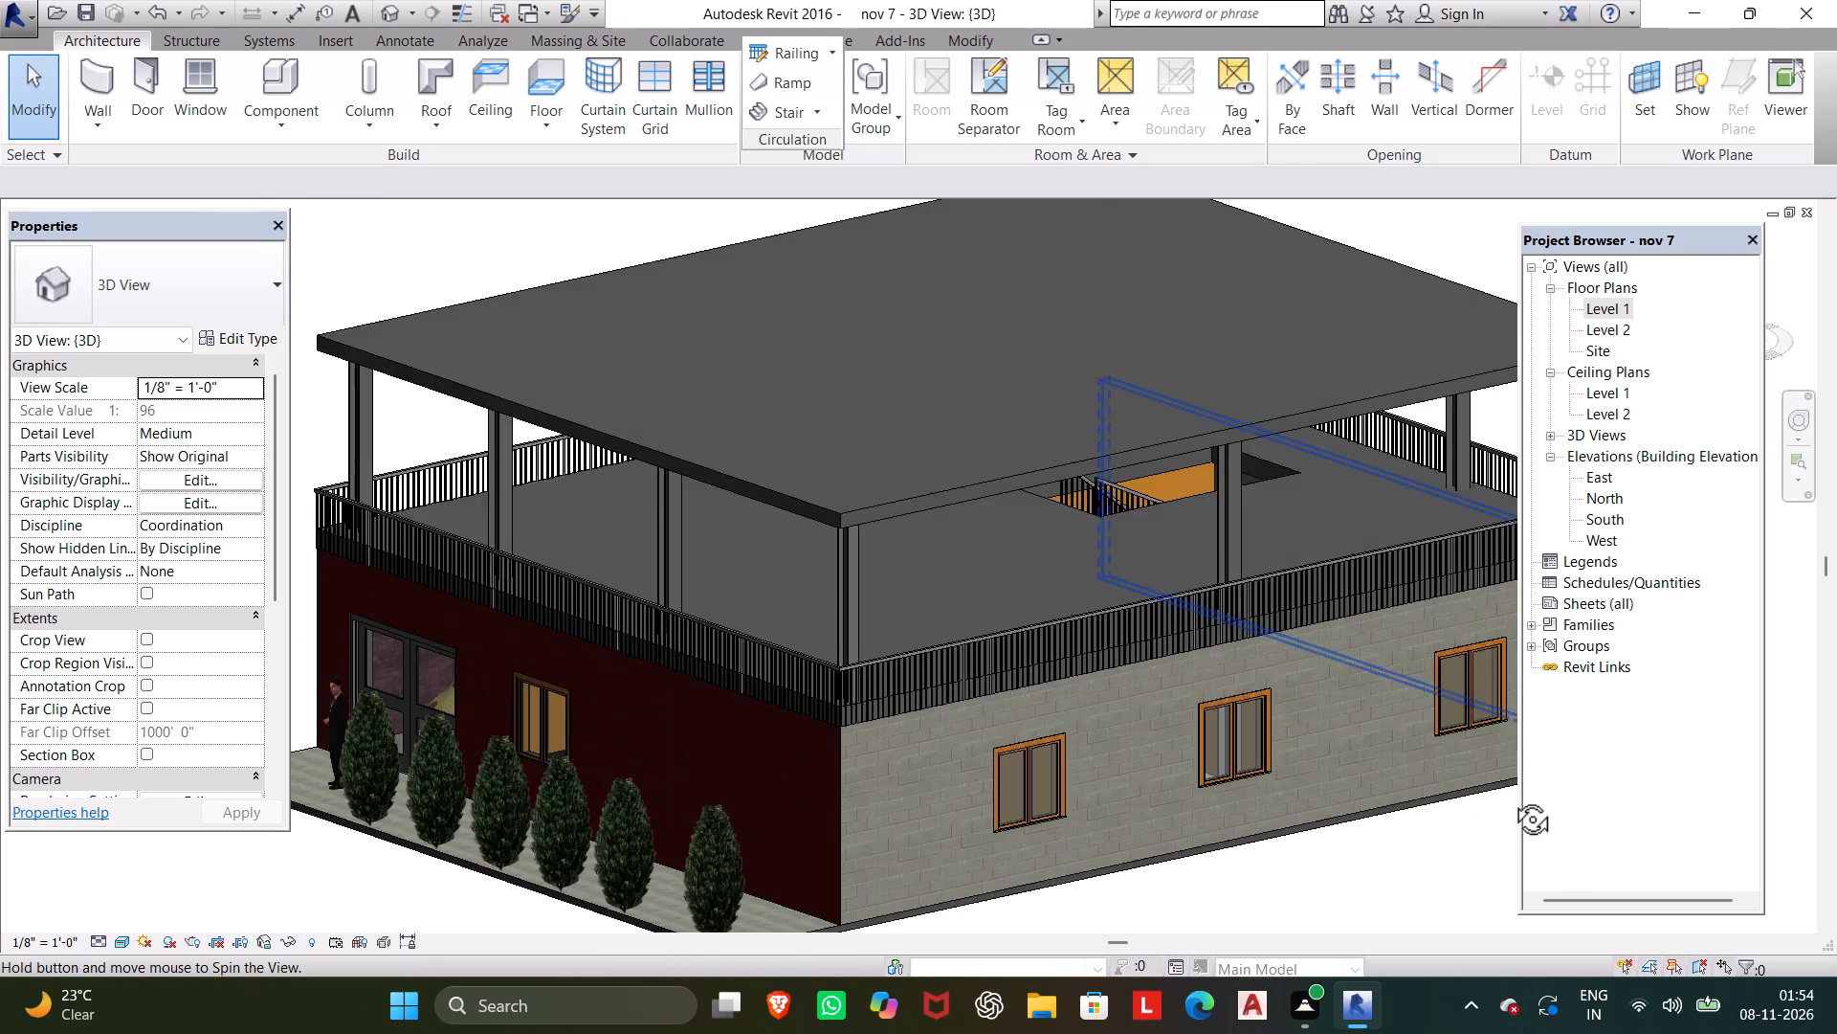
{"action": "middle_click_drag", "start_coordinate": [1511, 798], "coordinate": [1620, 689], "text": "shift"}
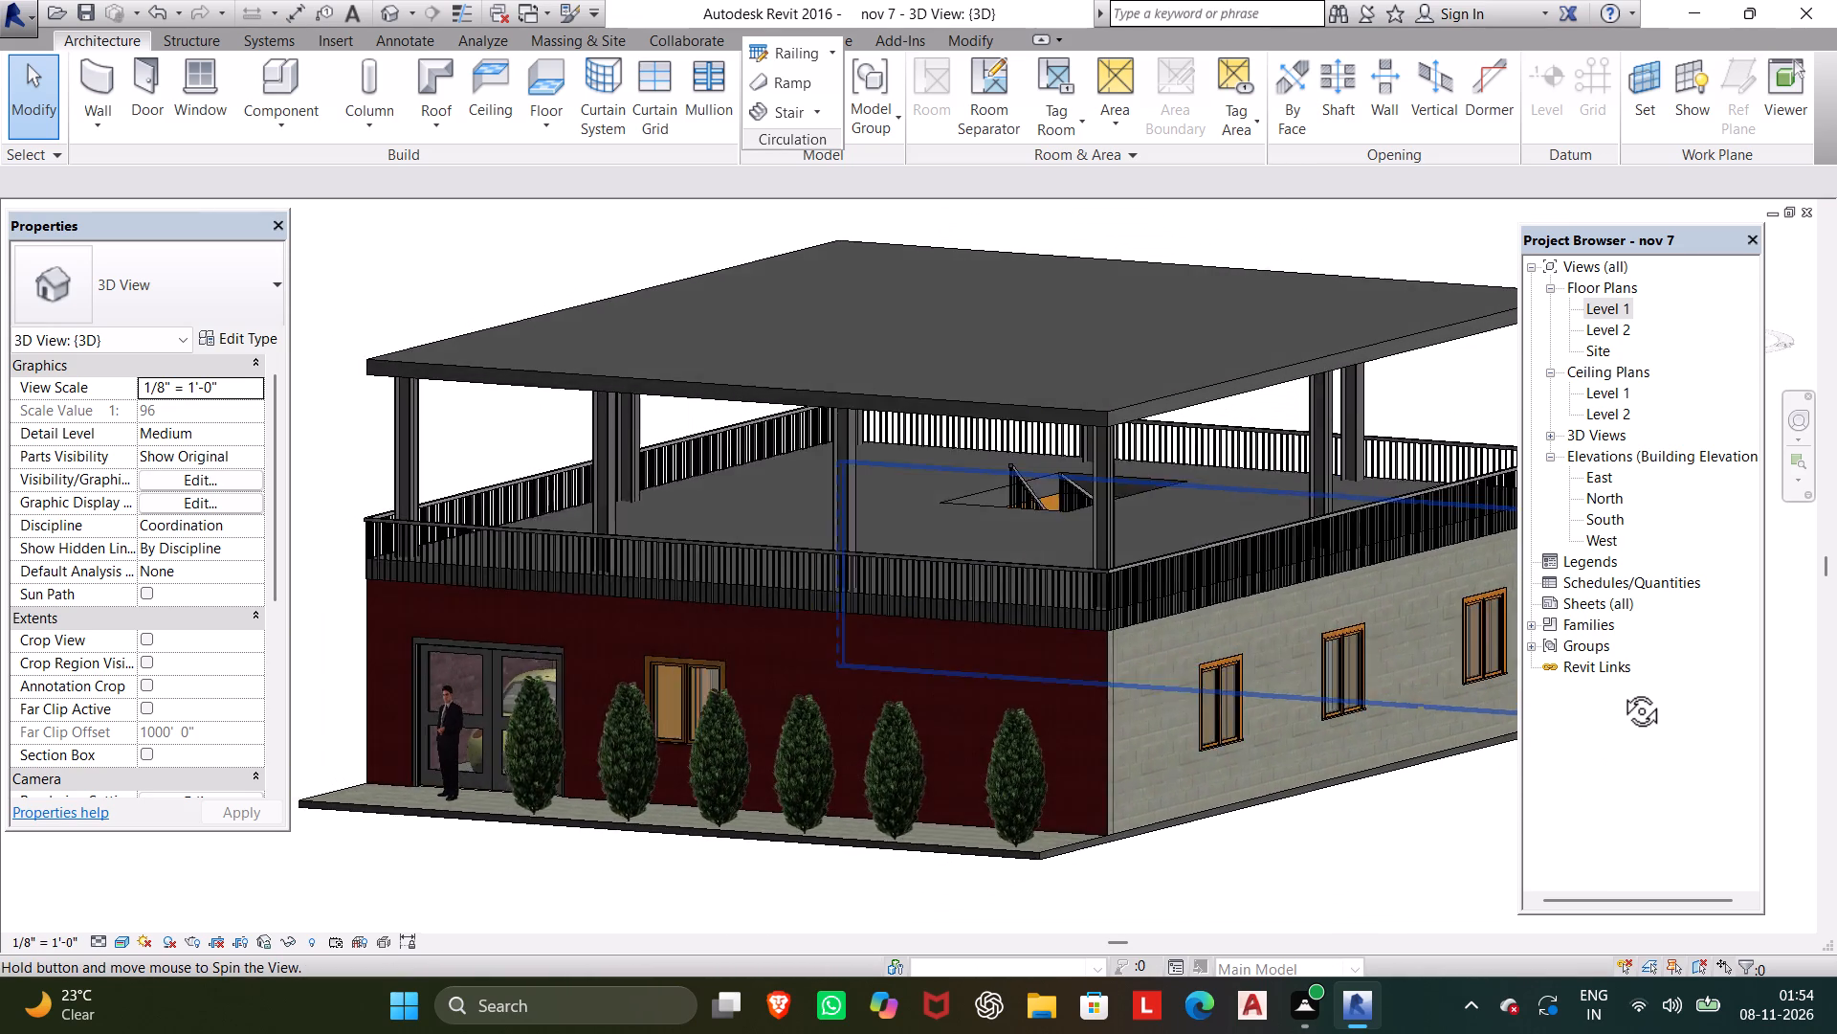
{"action": "middle_click_drag", "start_coordinate": [1620, 689], "coordinate": [1624, 678], "text": "shift"}
{"action": "scroll", "coordinate": [1494, 703], "scroll_direction": "down", "scroll_amount": 1}
{"action": "middle_click_drag", "start_coordinate": [1487, 703], "coordinate": [1494, 642]}
{"action": "scroll", "coordinate": [1494, 642], "scroll_direction": "up", "scroll_amount": 1}
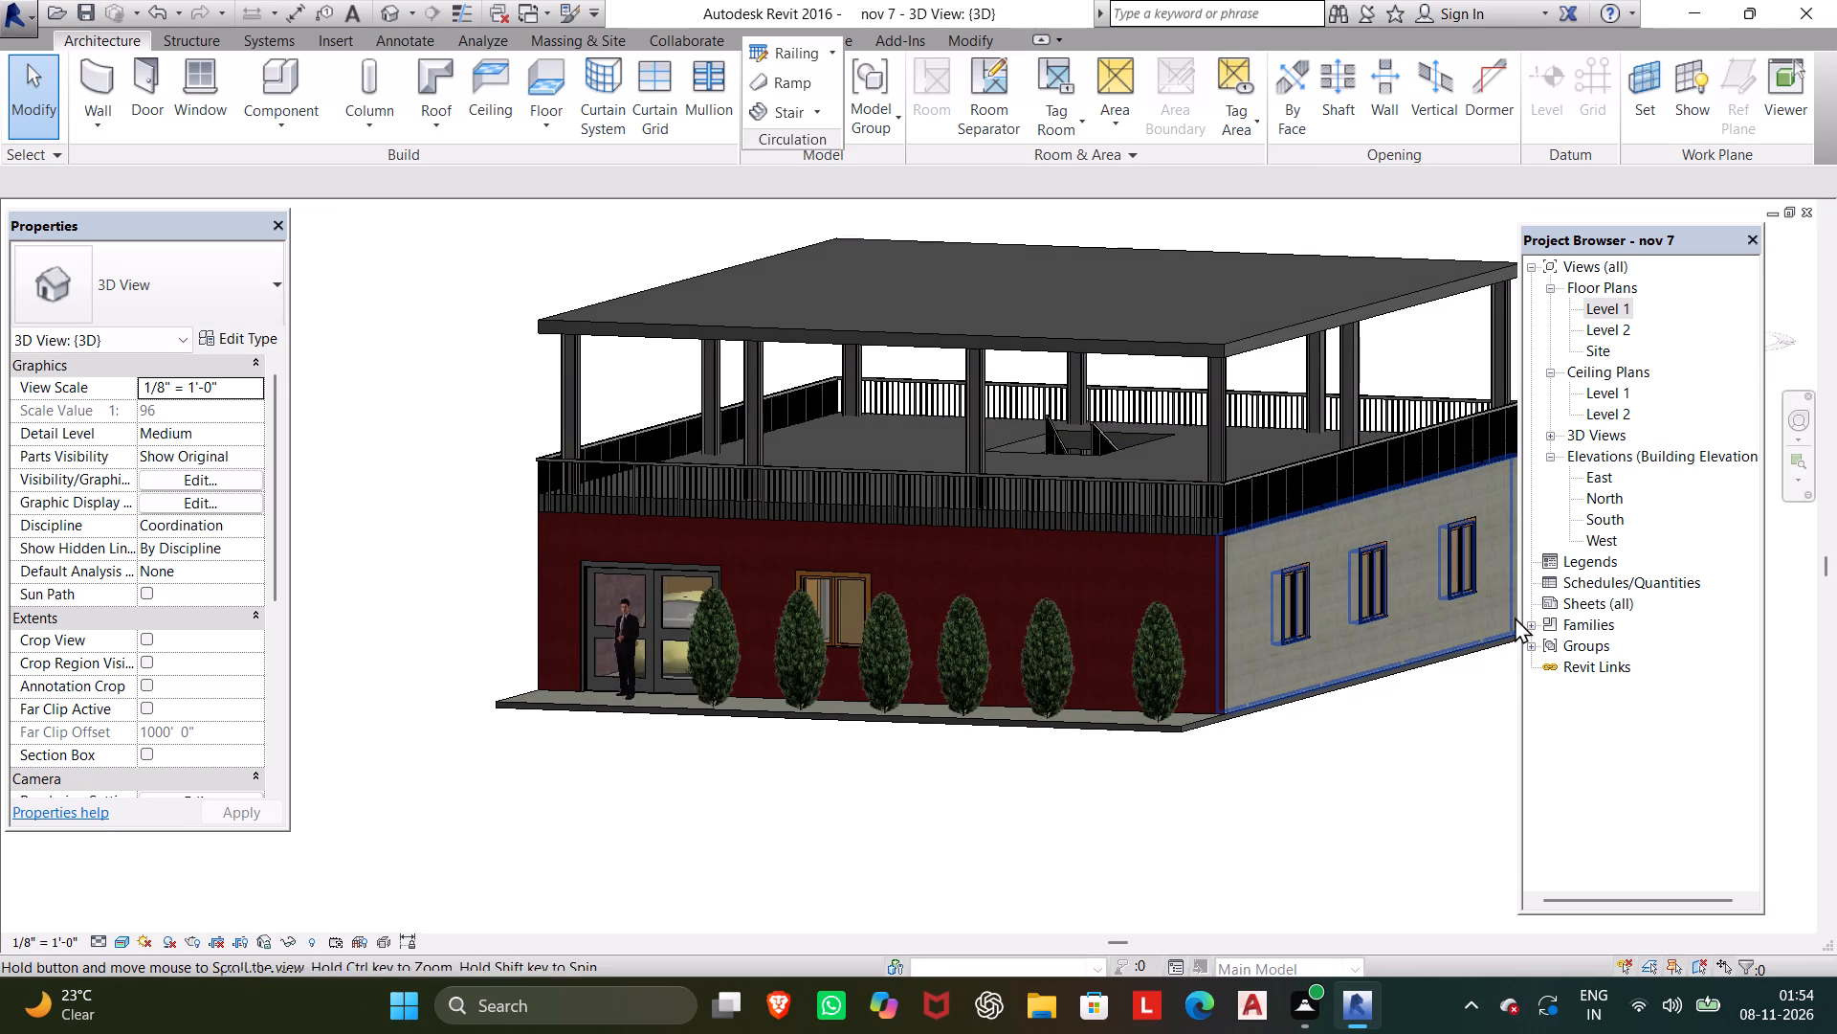
In the Level 1 floor plan, nudge the RPC Beetle car slightly deeper into the garage, away from its doors.
{"action": "double_click", "coordinate": [1624, 311]}
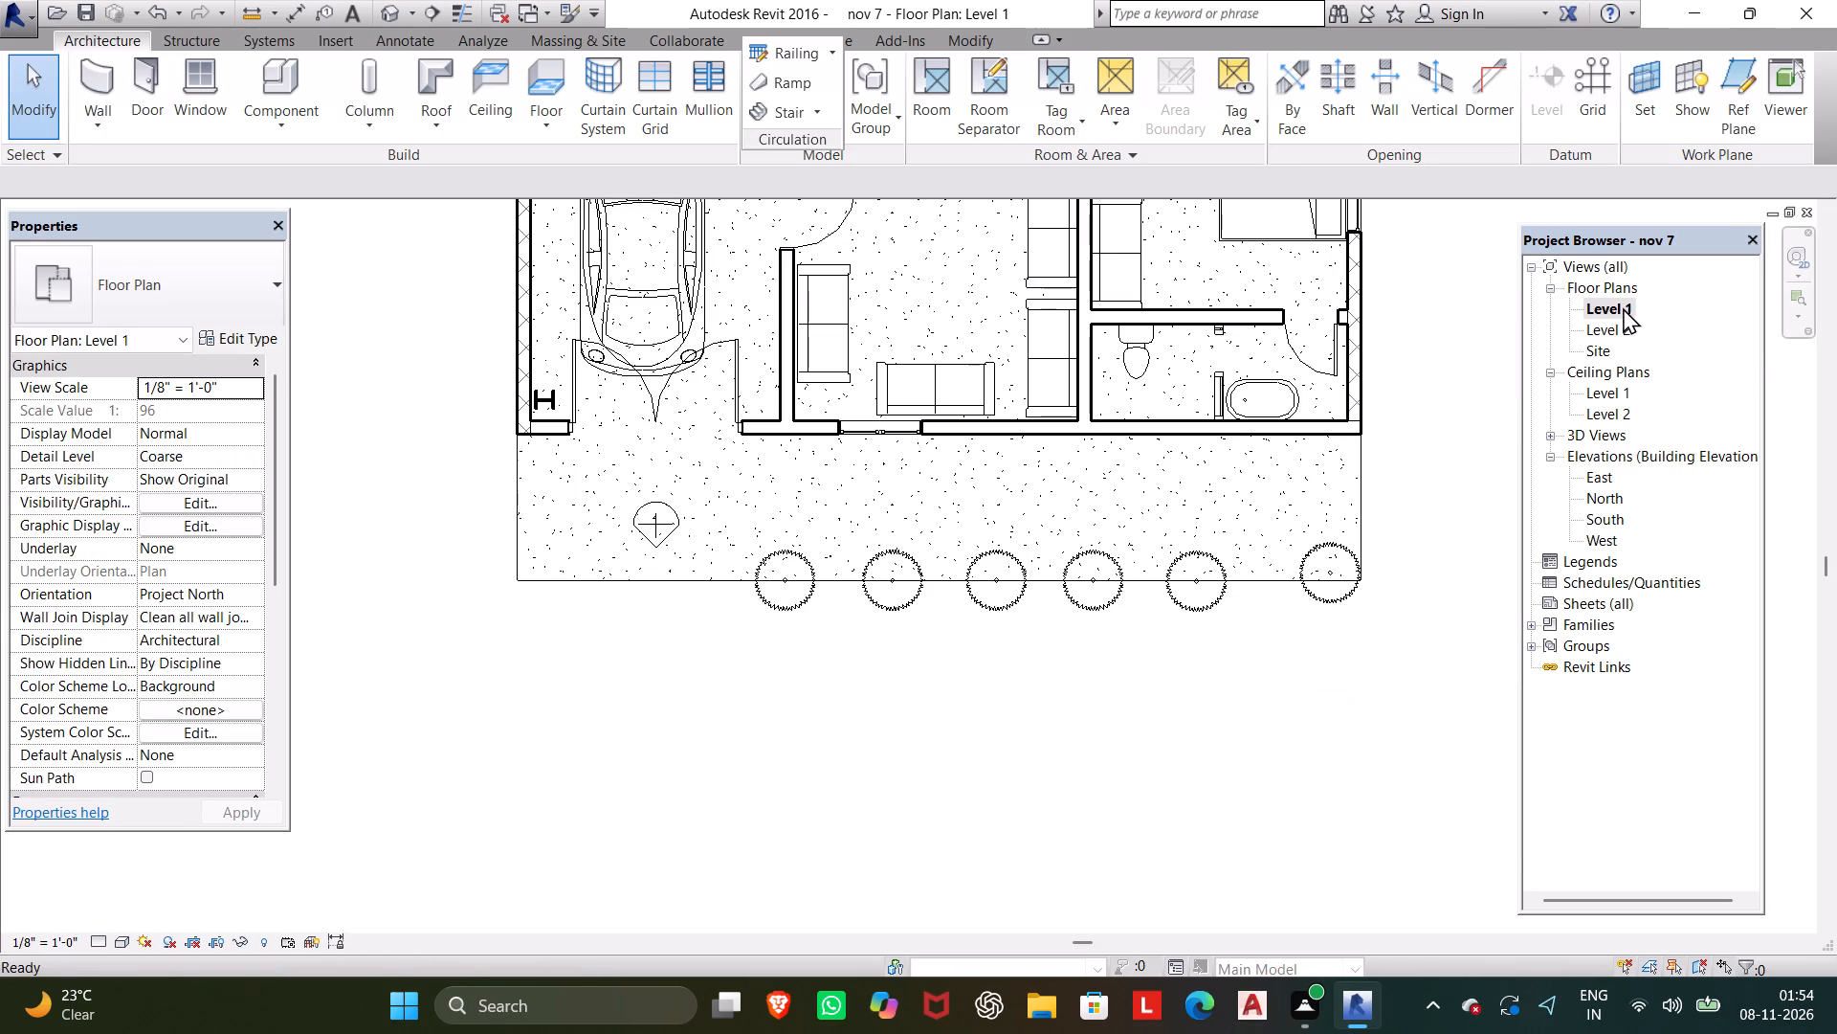
{"action": "scroll", "coordinate": [1489, 256], "scroll_direction": "down", "scroll_amount": 3}
{"action": "middle_click_drag", "start_coordinate": [1395, 356], "coordinate": [1360, 726]}
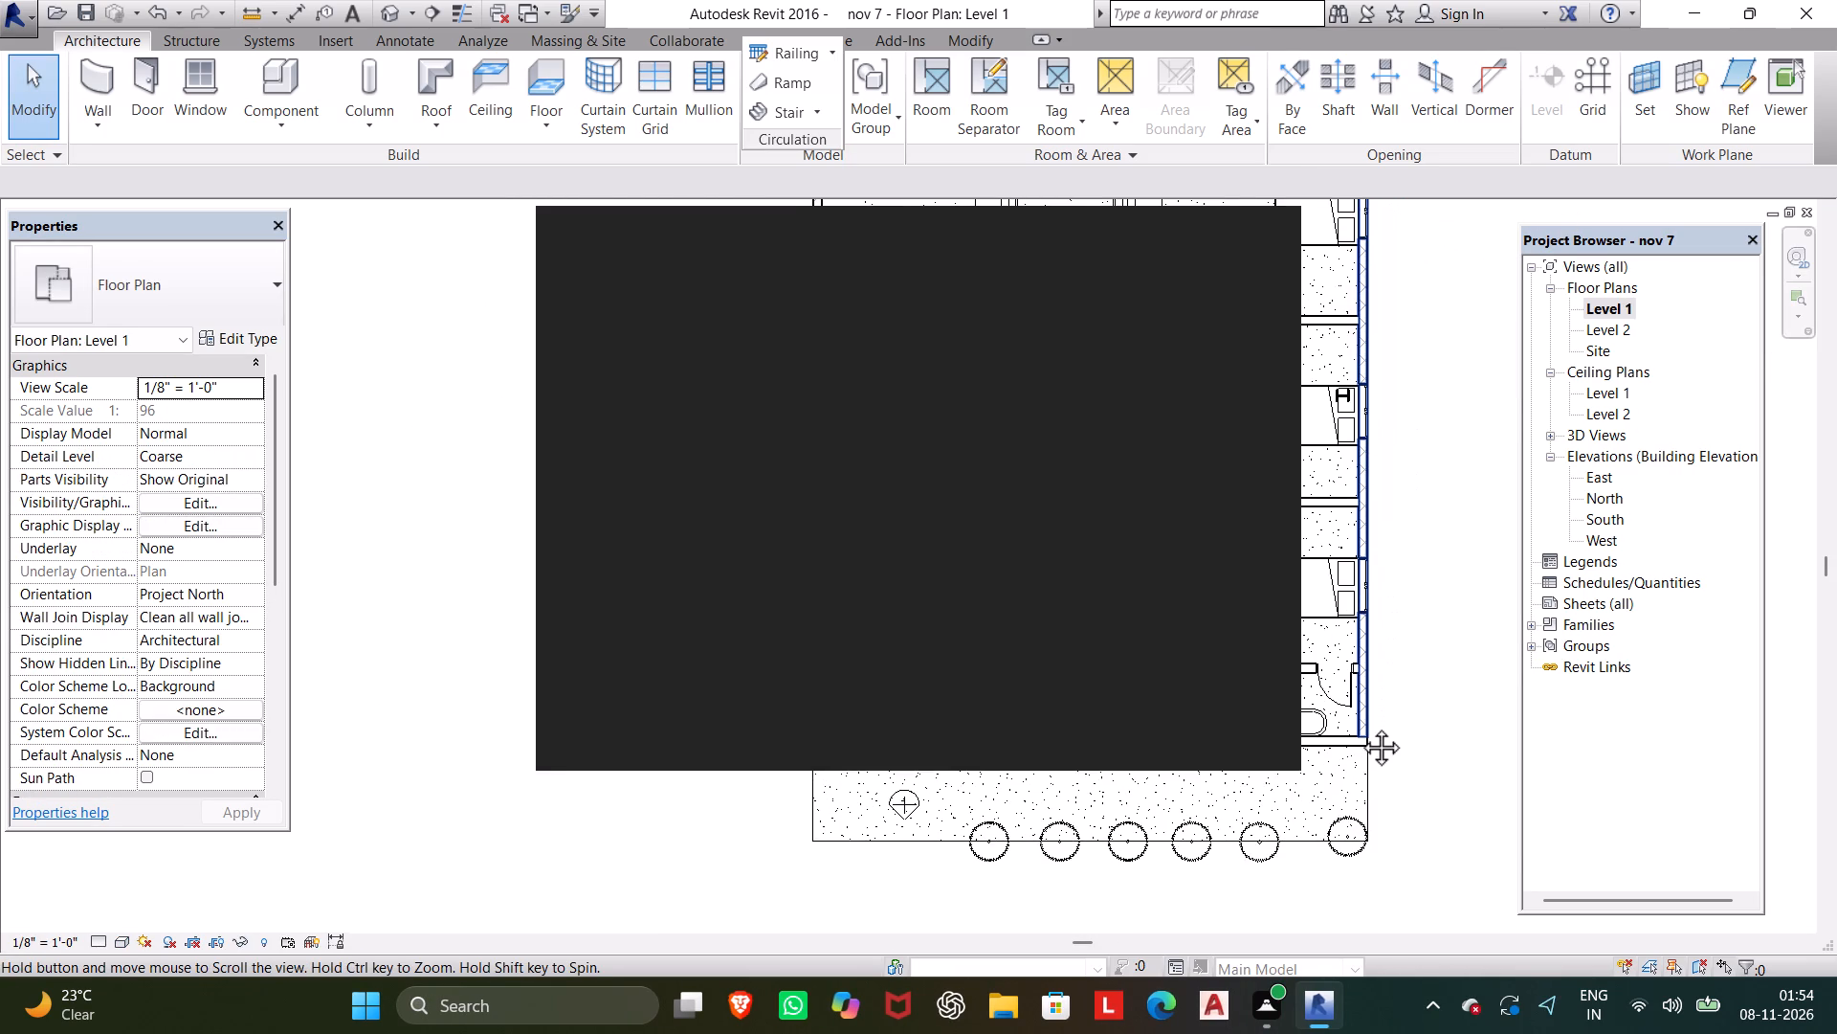
{"action": "middle_click_drag", "start_coordinate": [1360, 726], "coordinate": [1357, 724]}
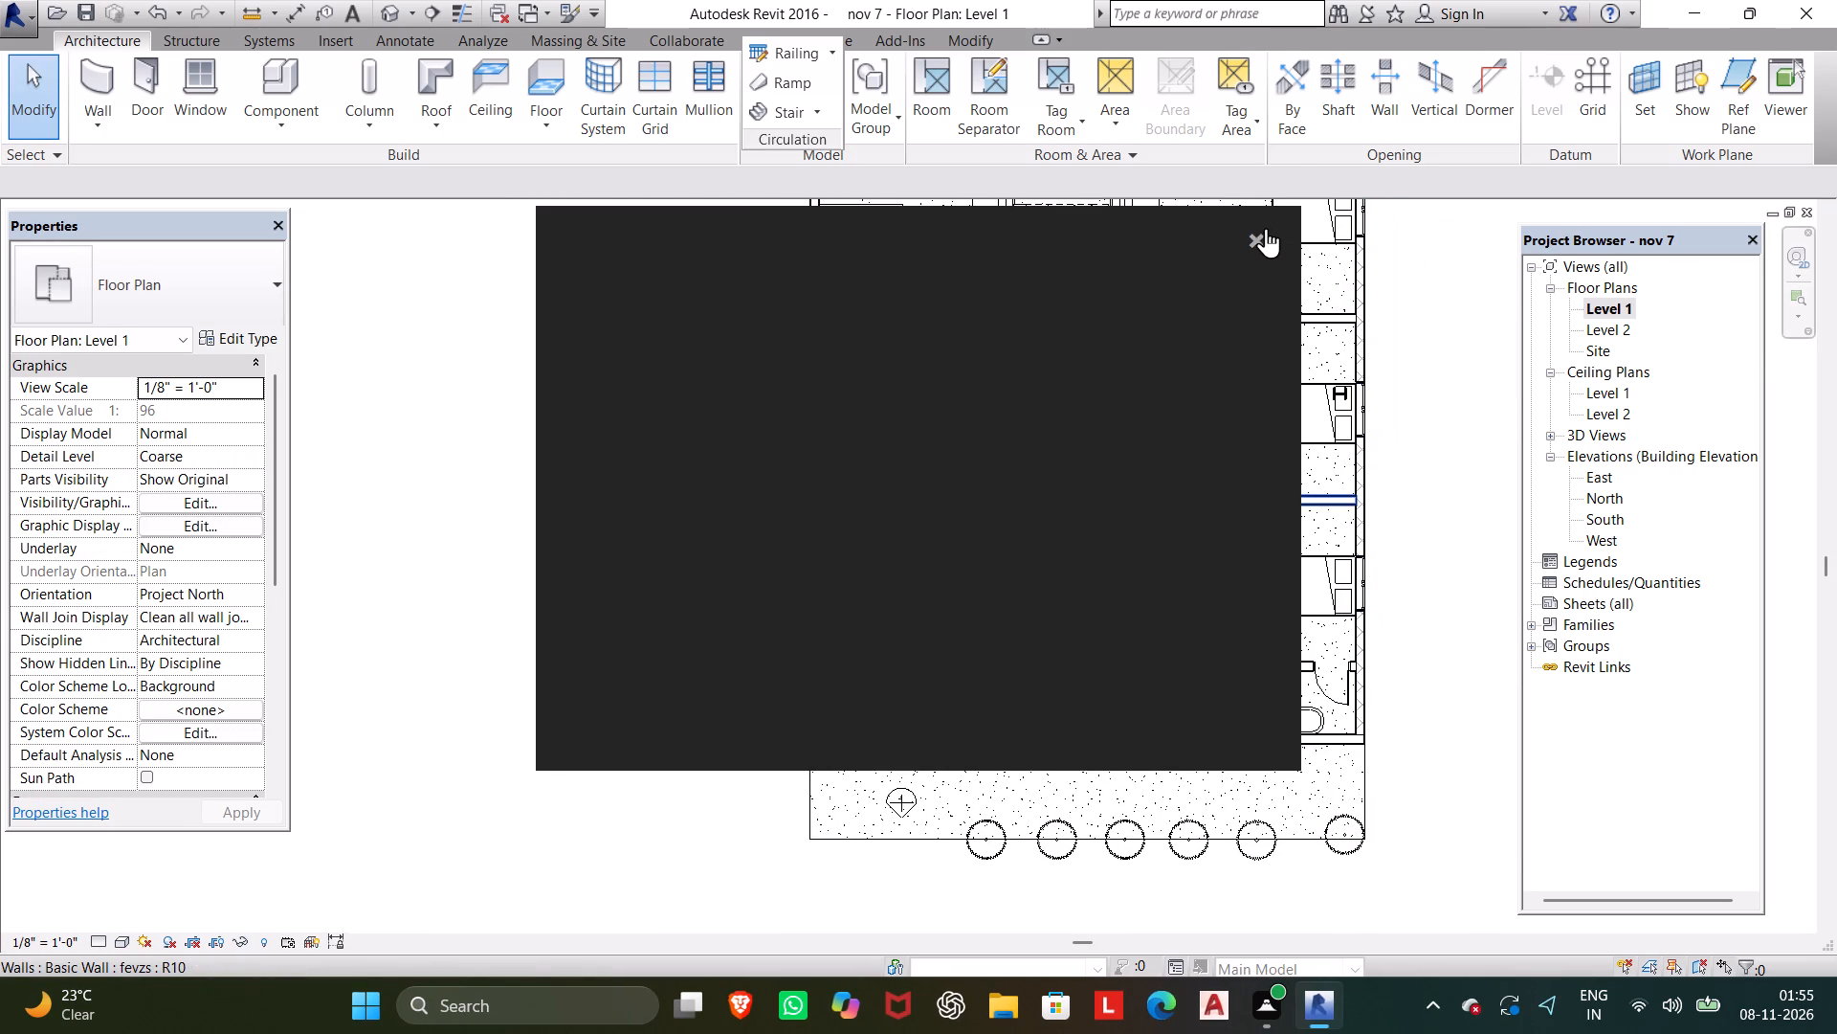
{"action": "left_click", "coordinate": [1264, 243]}
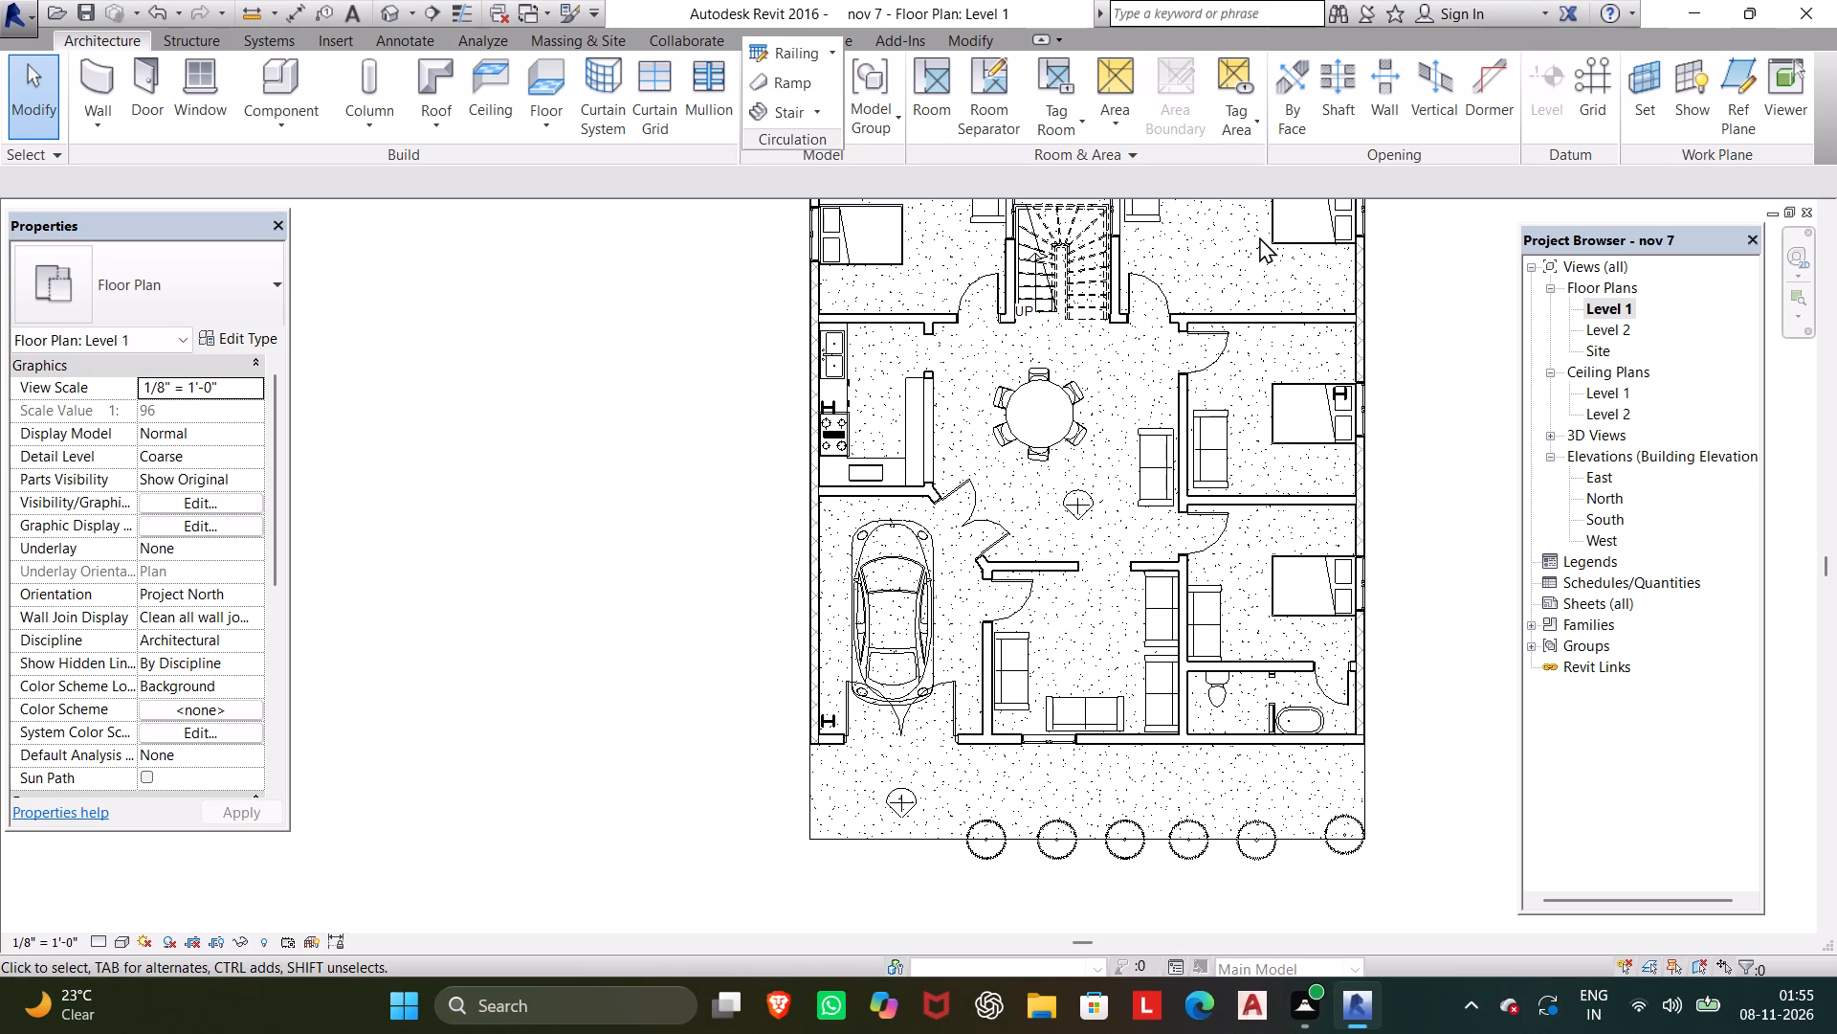
{"action": "scroll", "coordinate": [1163, 383], "scroll_direction": "down", "scroll_amount": 2}
{"action": "middle_click_drag", "start_coordinate": [1162, 391], "coordinate": [1130, 523]}
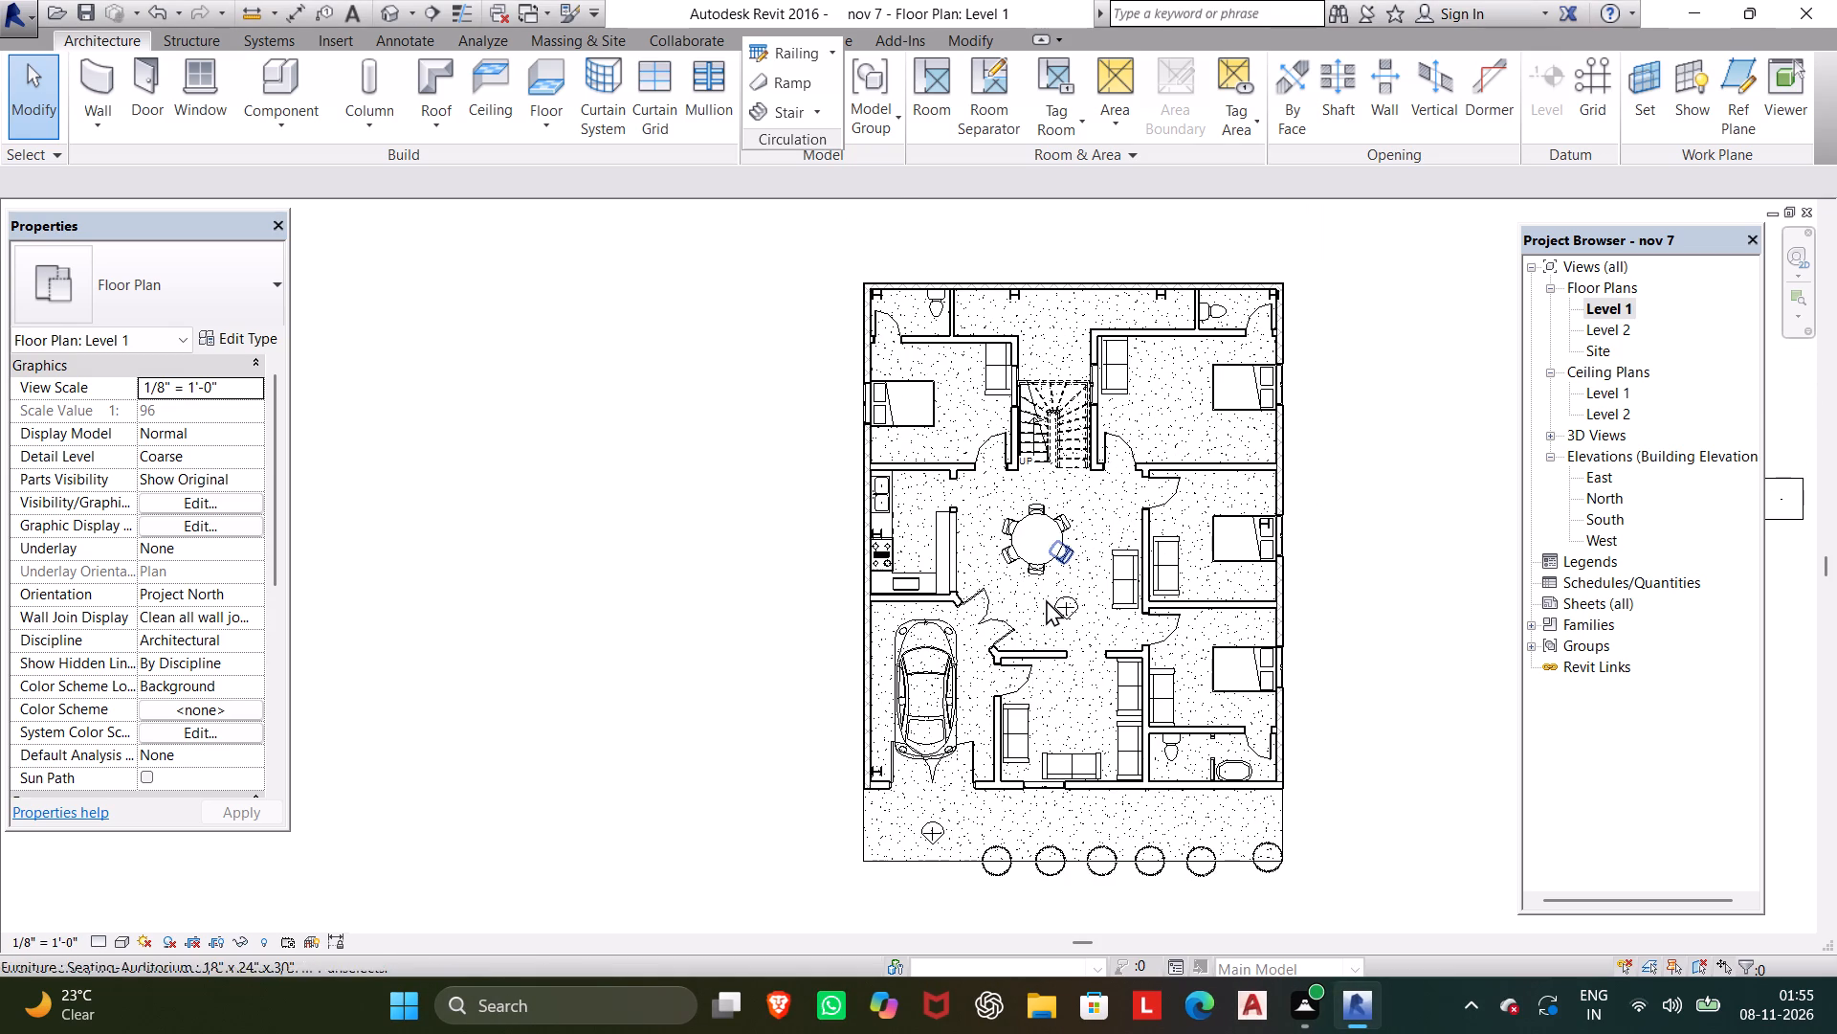
{"action": "left_click", "coordinate": [918, 641]}
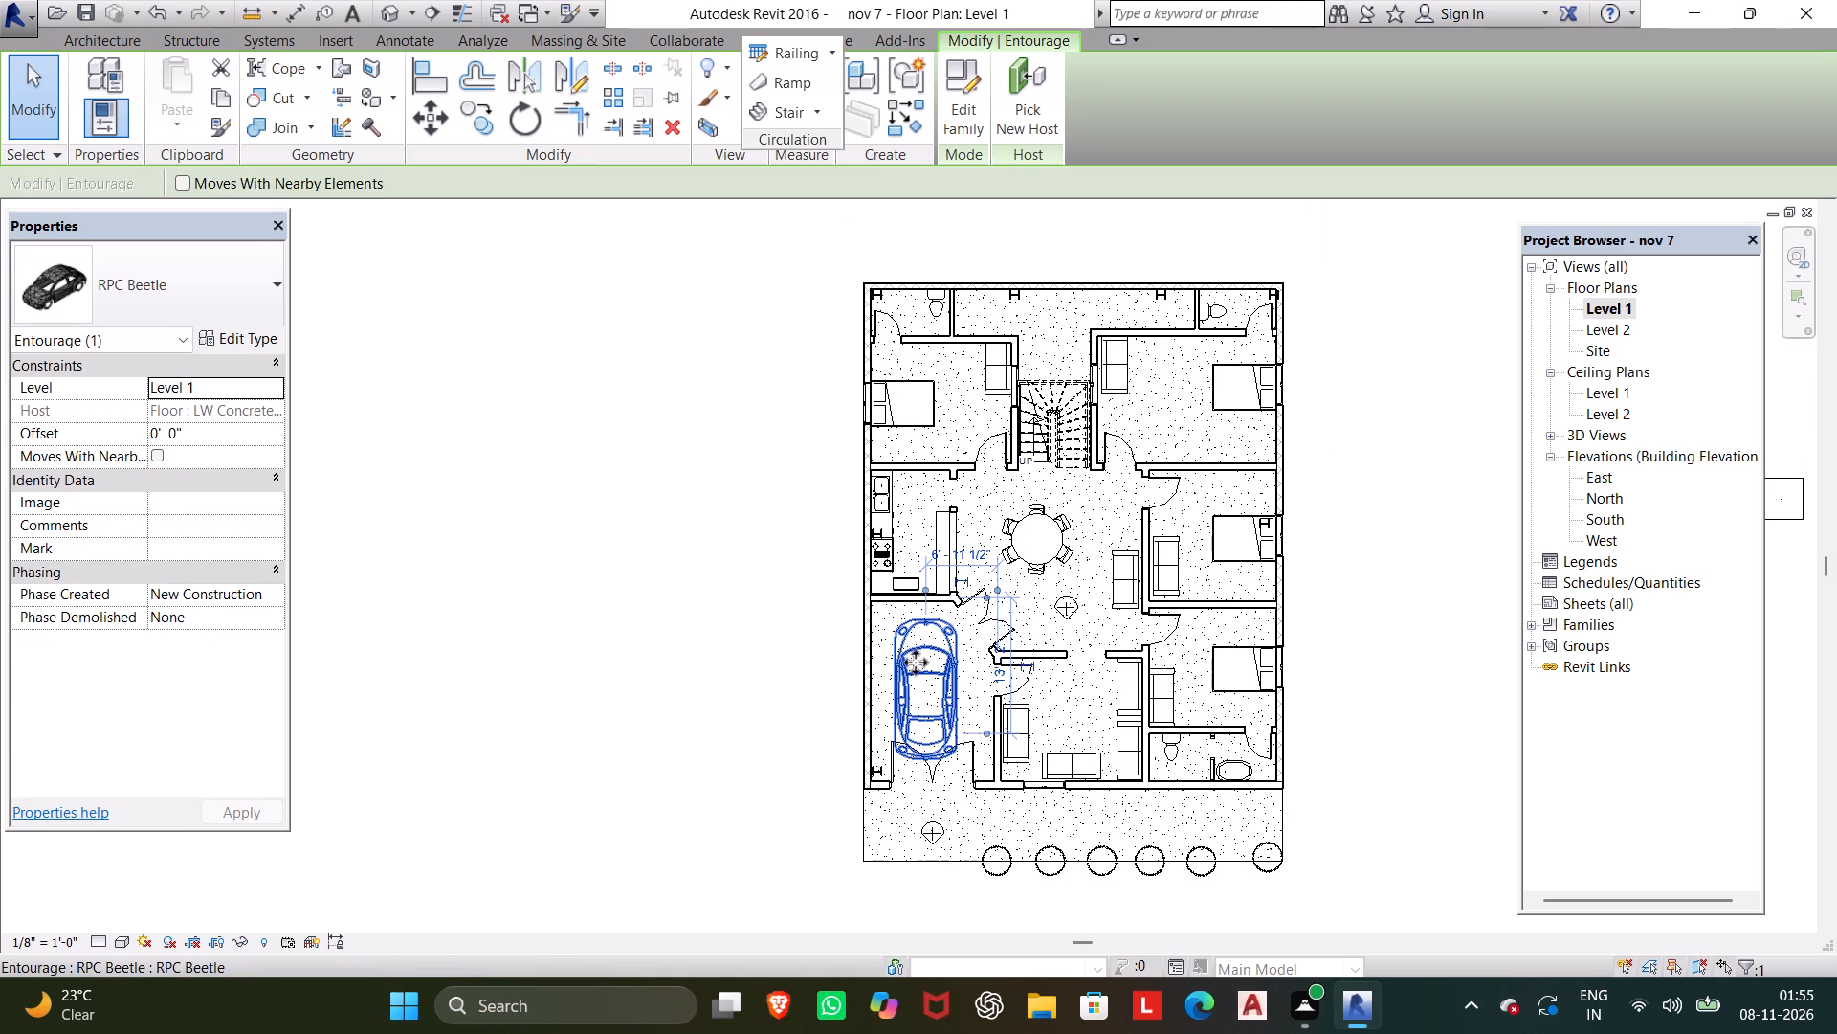
{"action": "left_click", "coordinate": [885, 708]}
{"action": "key", "text": "Up"}
{"action": "key", "text": "Up"}
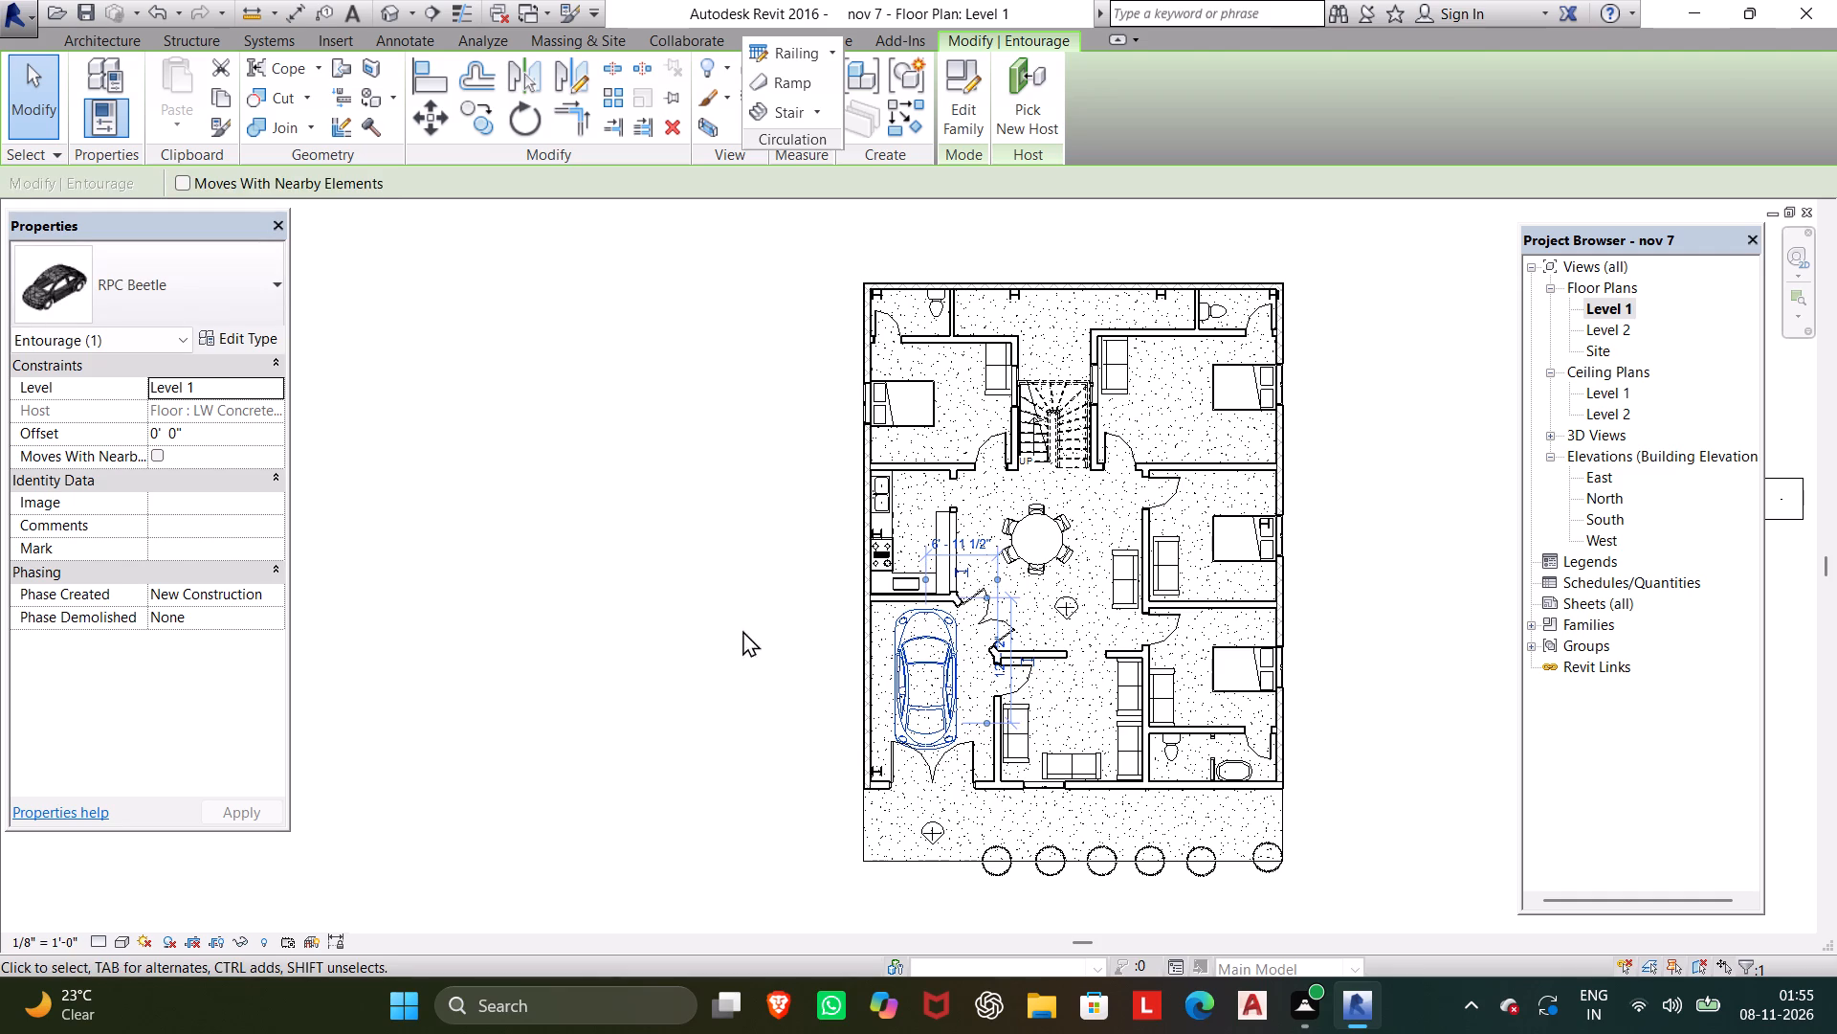
{"action": "left_click", "coordinate": [758, 596]}
Nudge the double beds in all four bedrooms slightly inward, away from the exterior side walls.
{"action": "left_click", "coordinate": [903, 379]}
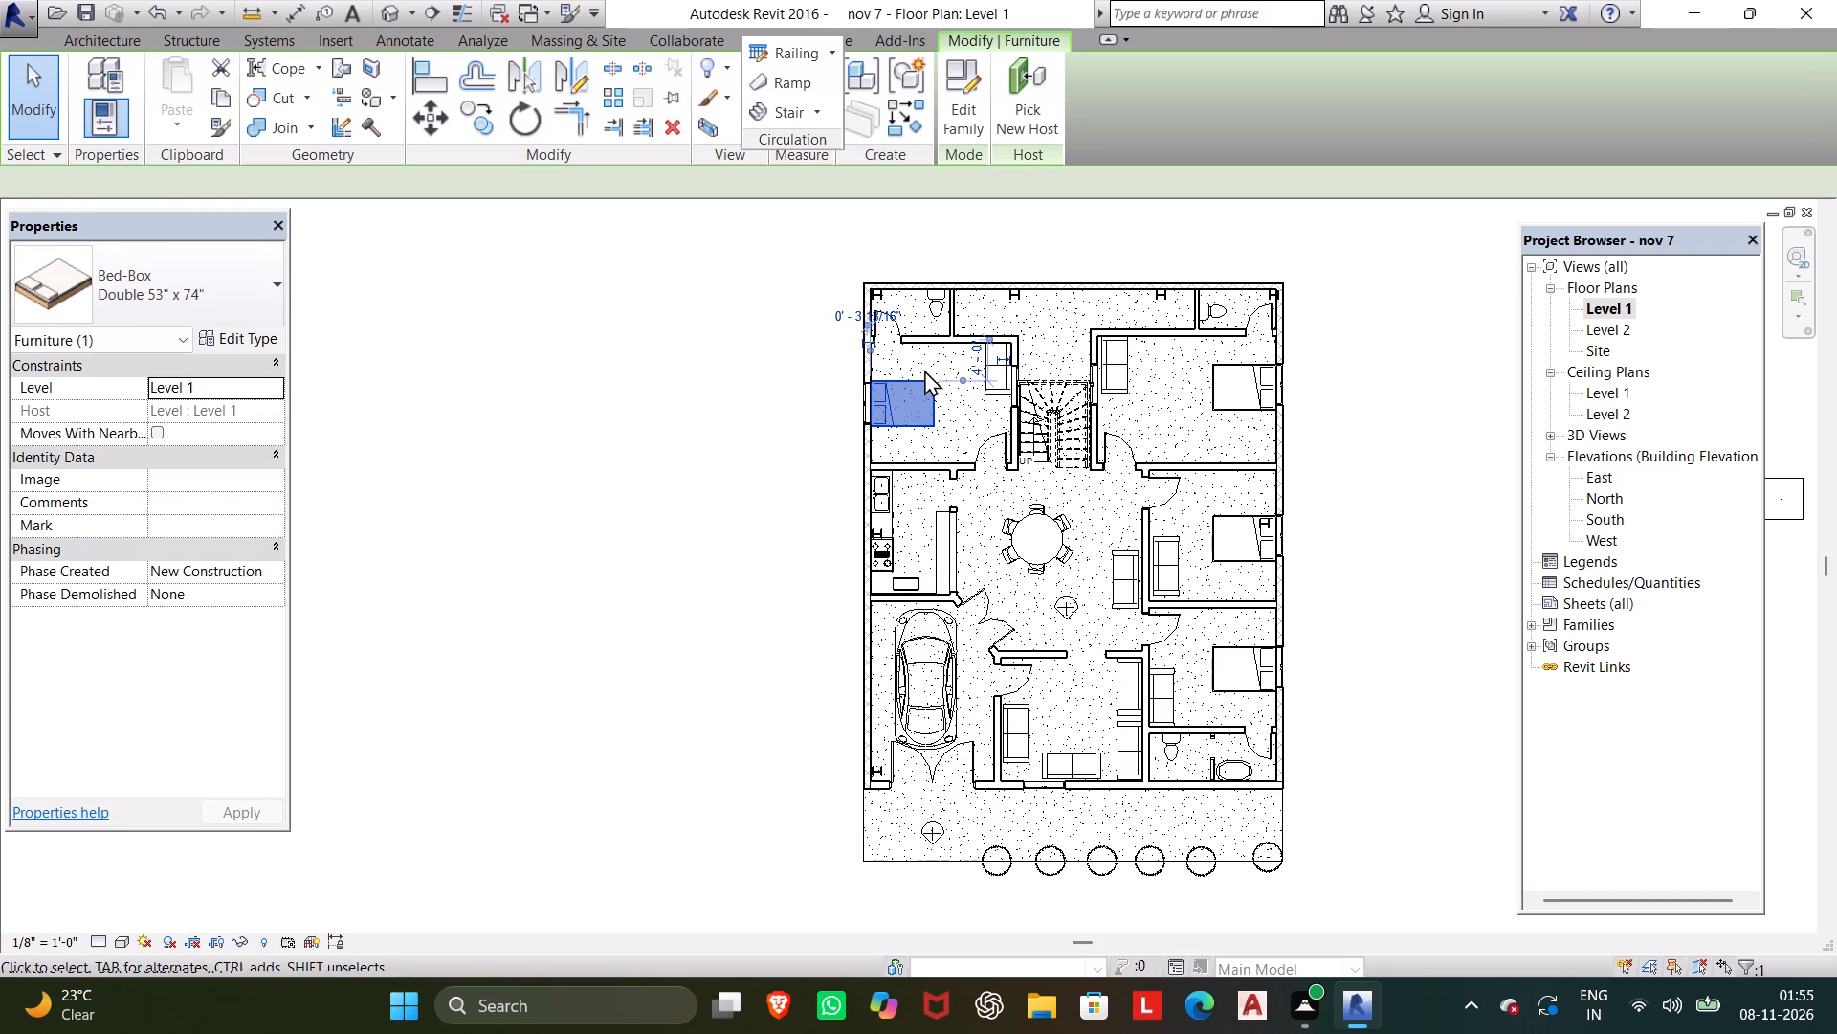
{"action": "key", "text": "Right"}
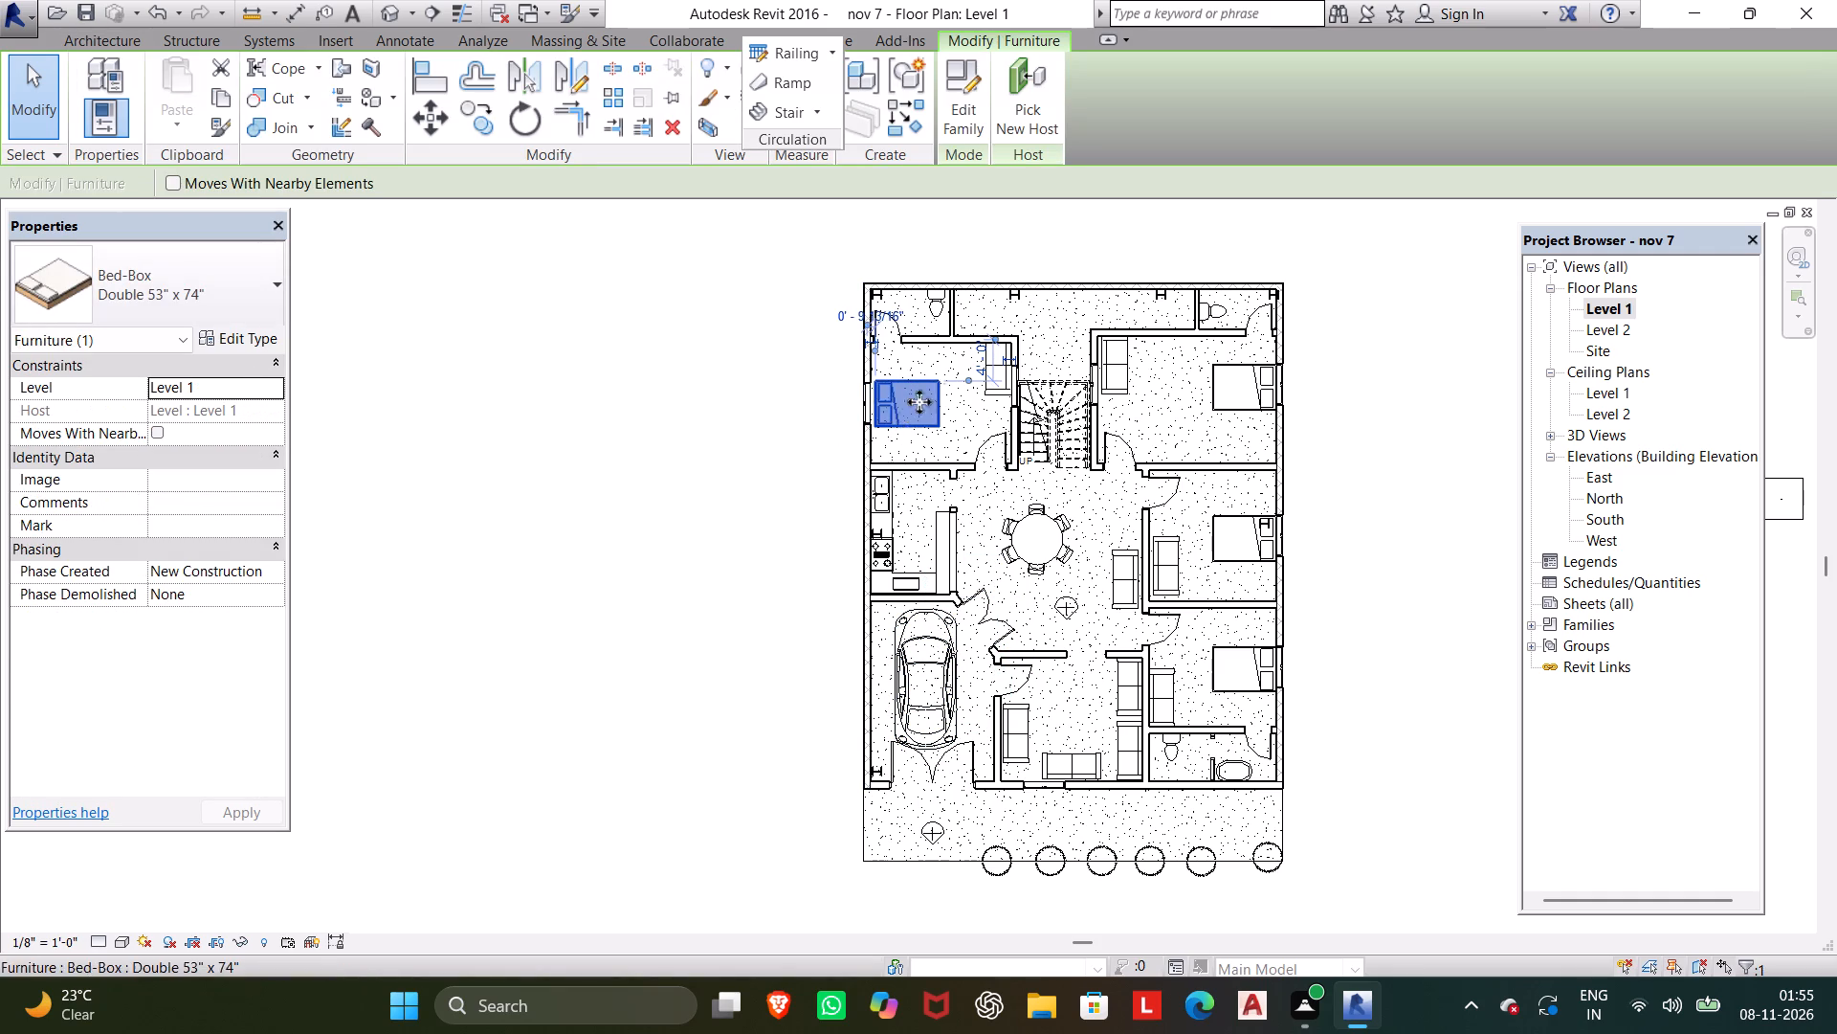
{"action": "left_click", "coordinate": [1201, 378]}
{"action": "left_click", "coordinate": [1206, 379]}
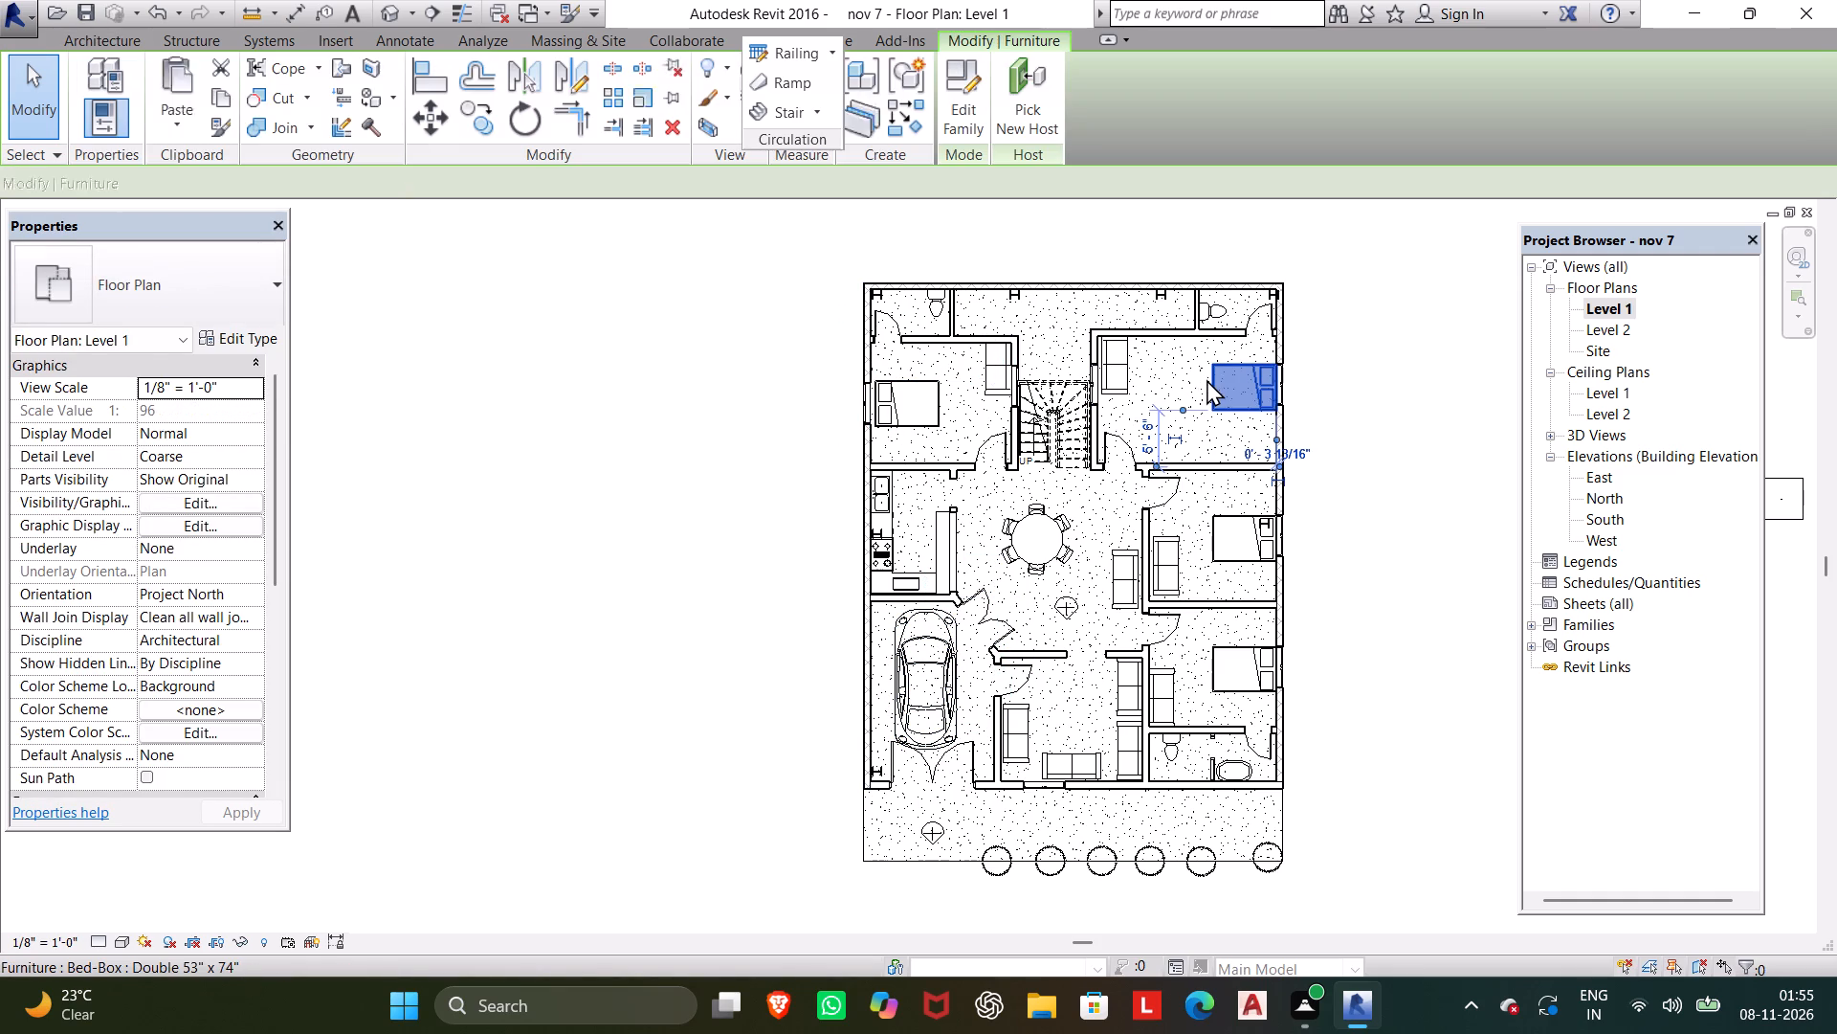
{"action": "key", "text": "Left"}
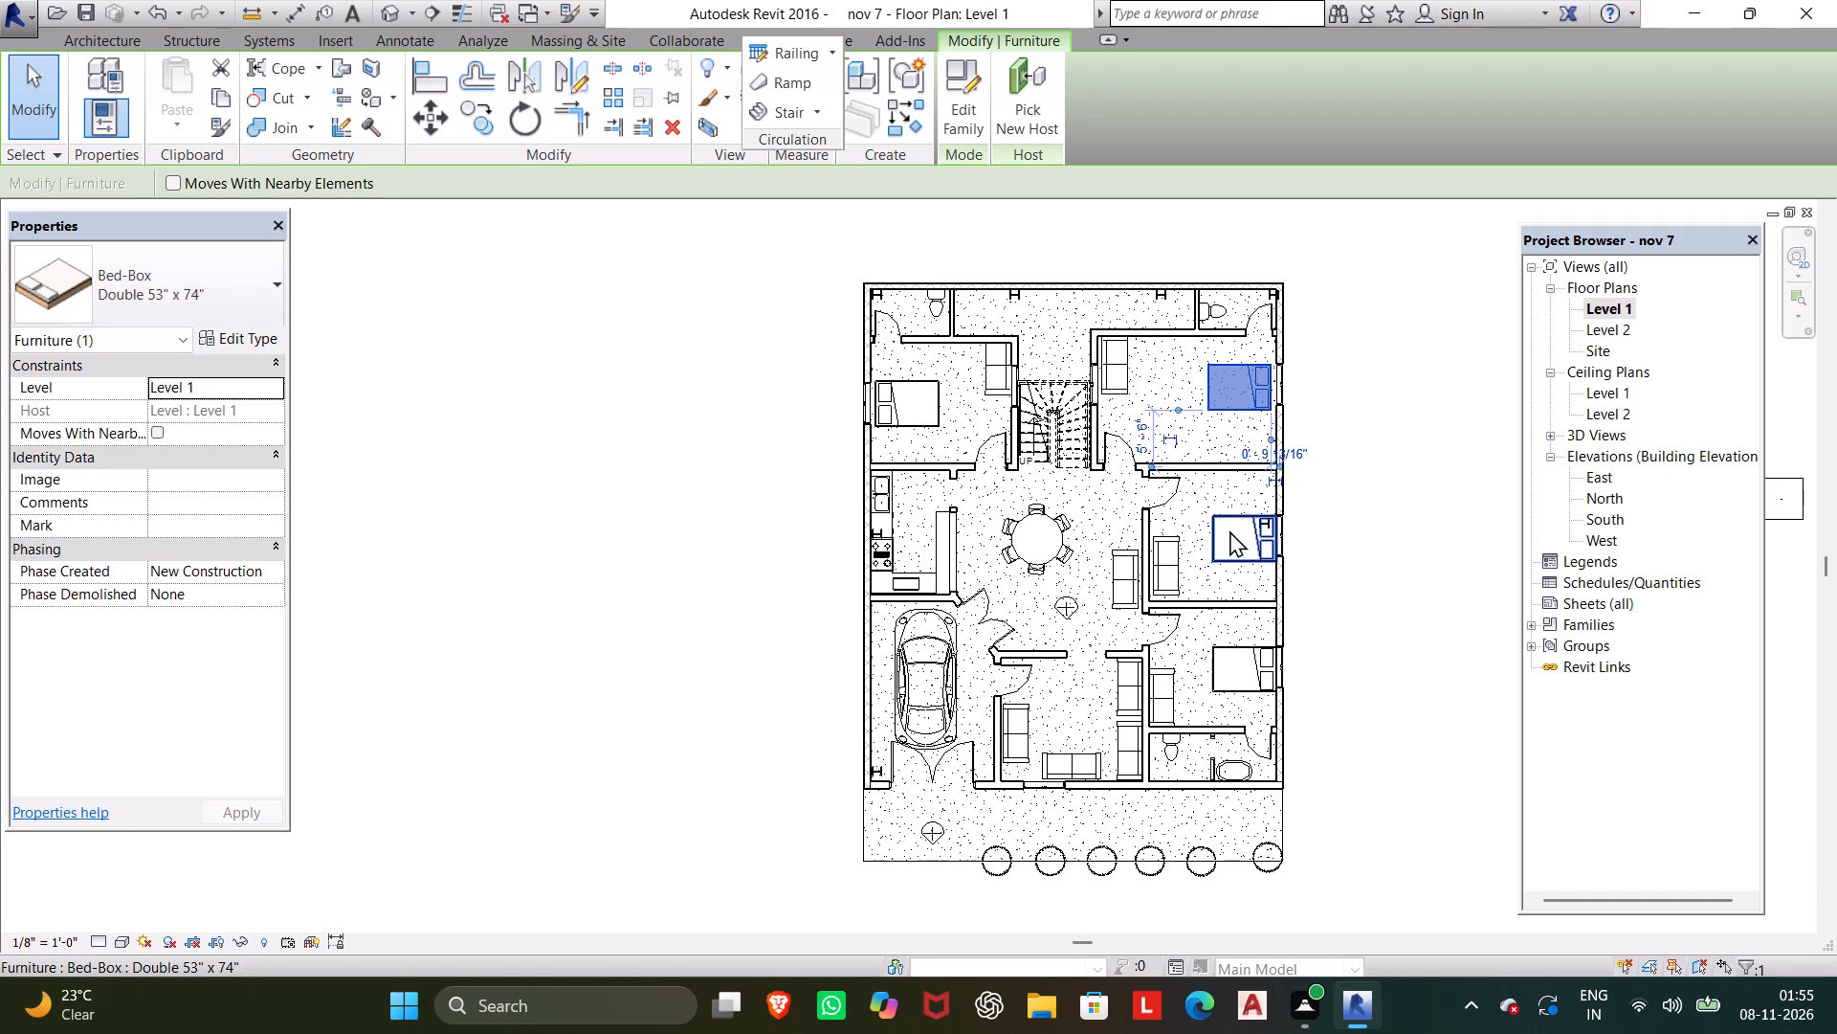
{"action": "left_click", "coordinate": [1245, 523]}
{"action": "key", "text": "Left"}
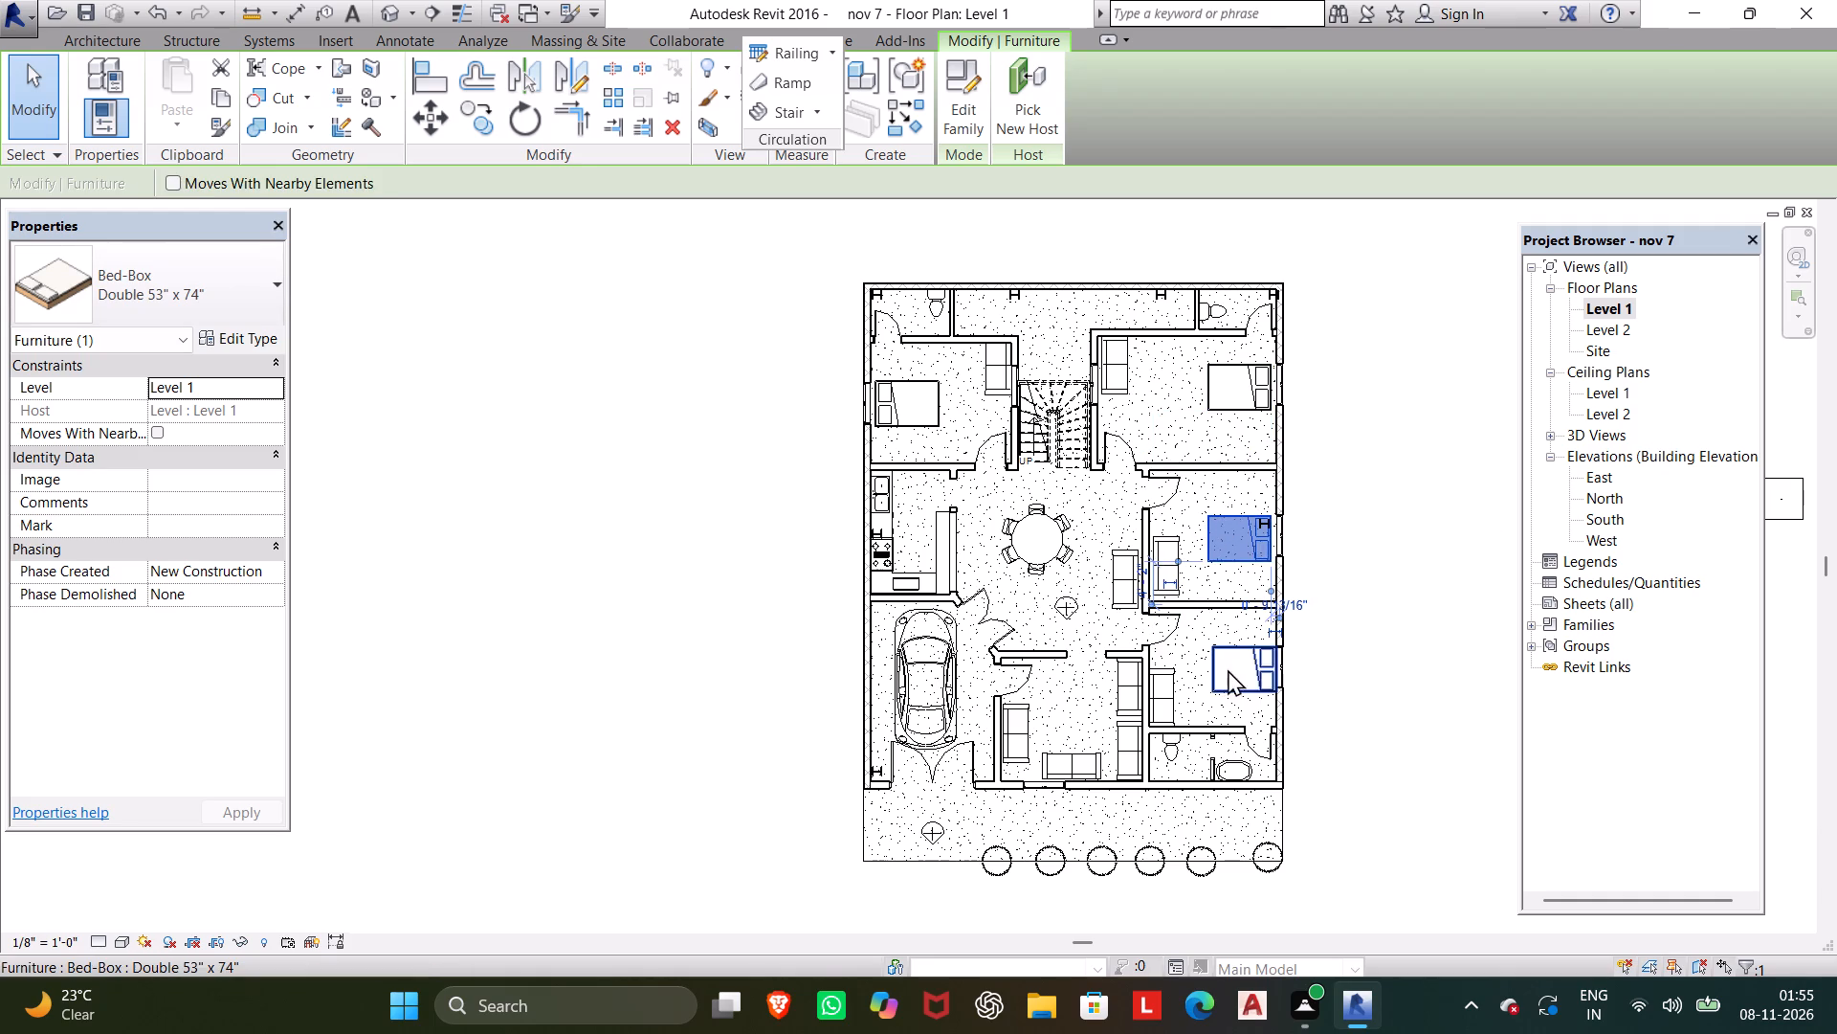
{"action": "left_click", "coordinate": [1250, 656]}
{"action": "key", "text": "Left"}
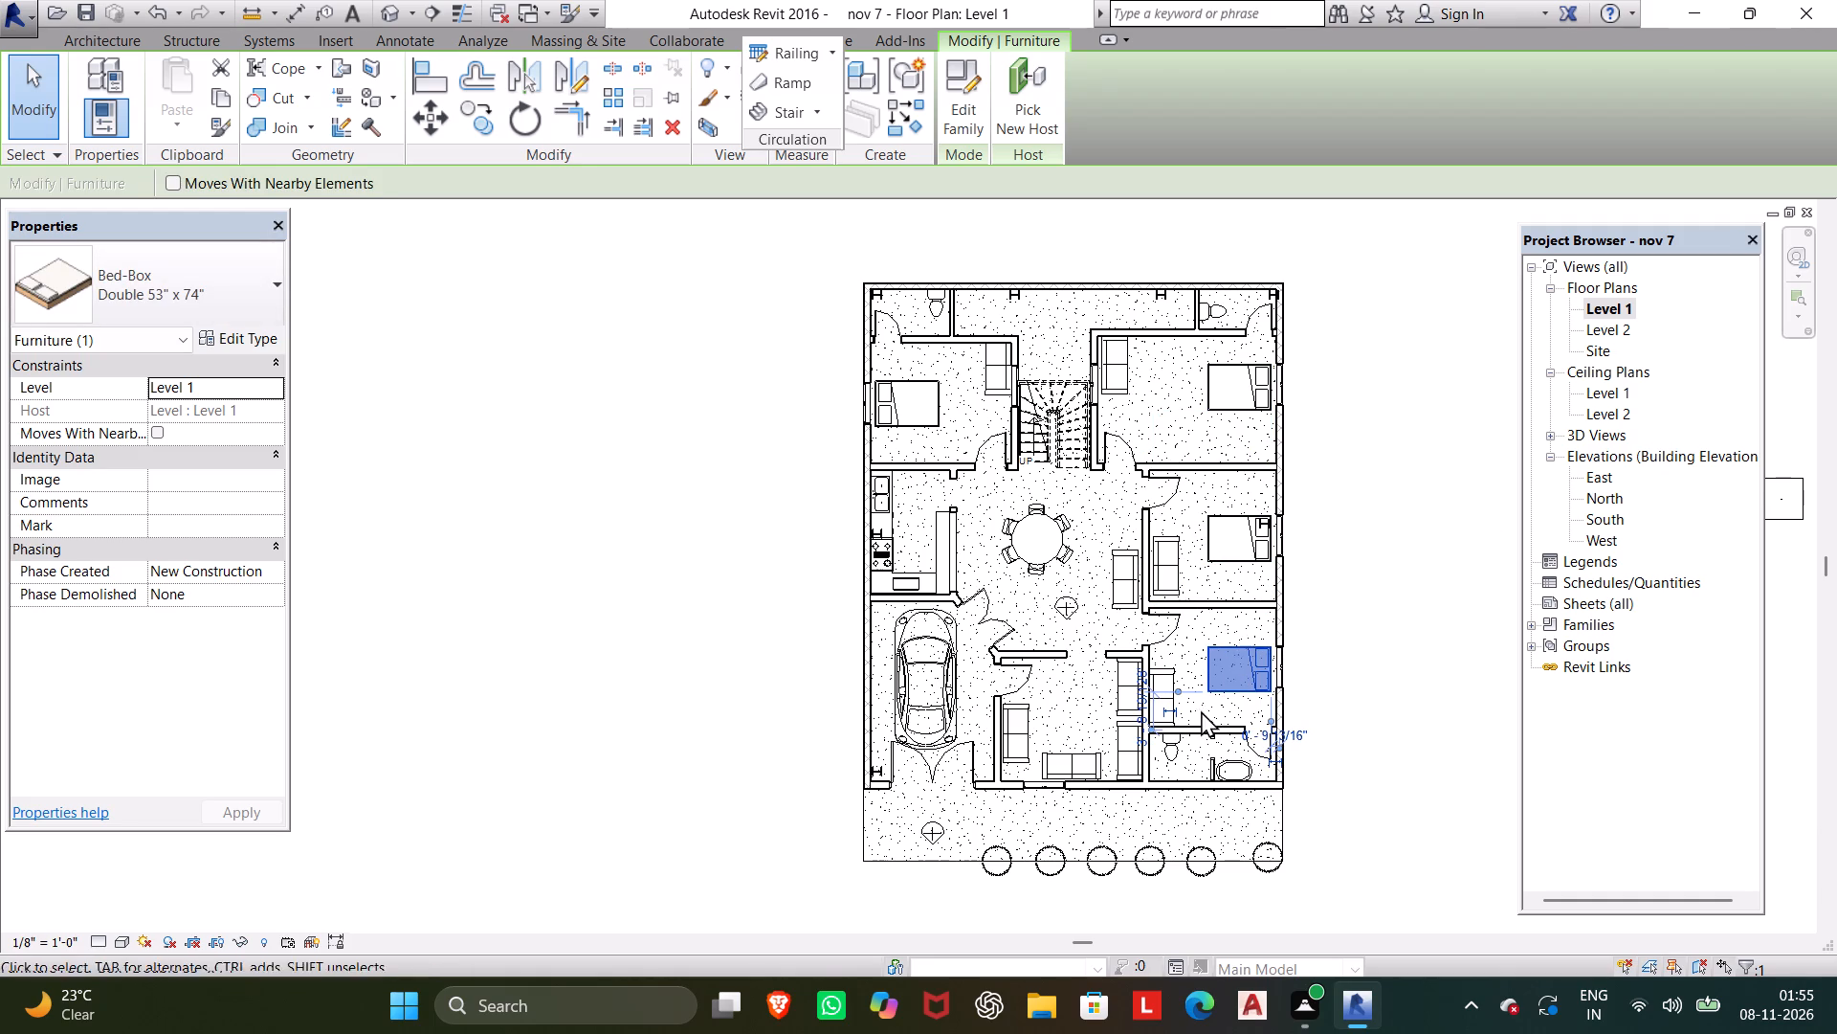
{"action": "left_click", "coordinate": [804, 354]}
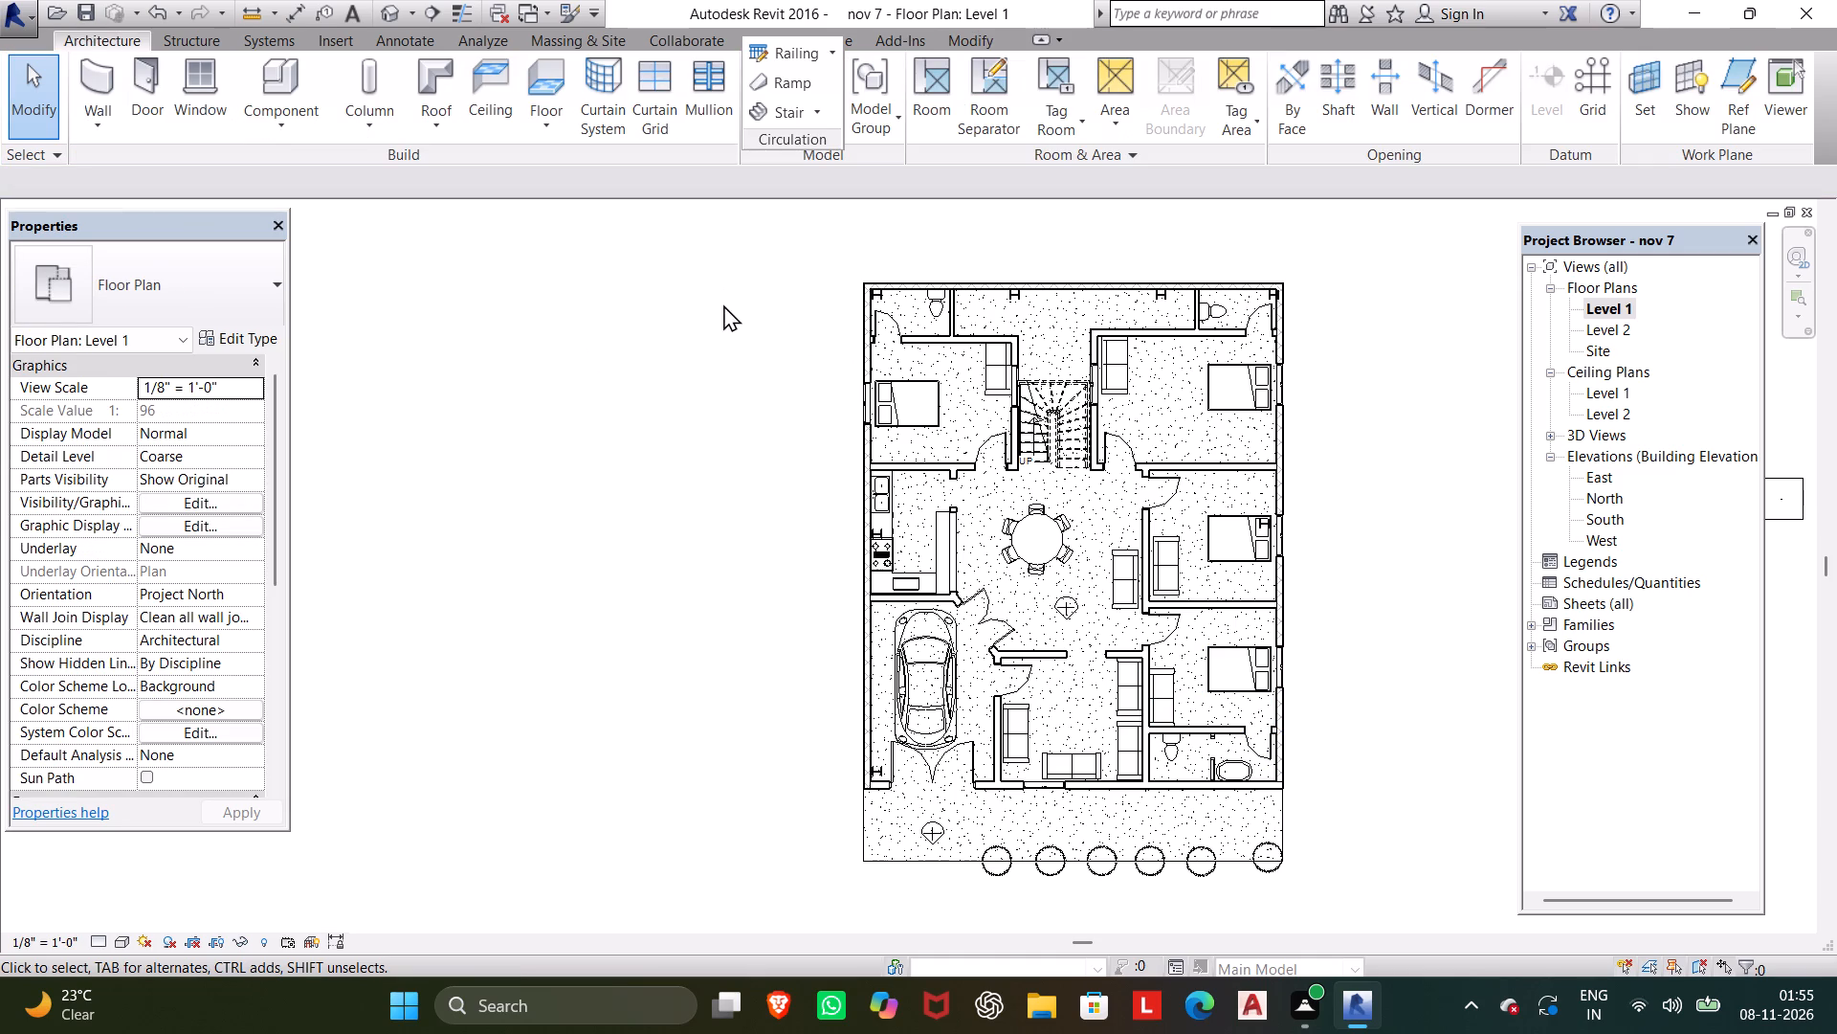
Delete the RPC Male Dwayne figure standing in the hall near the dining table.
{"action": "scroll", "coordinate": [1246, 666], "scroll_direction": "up", "scroll_amount": 5}
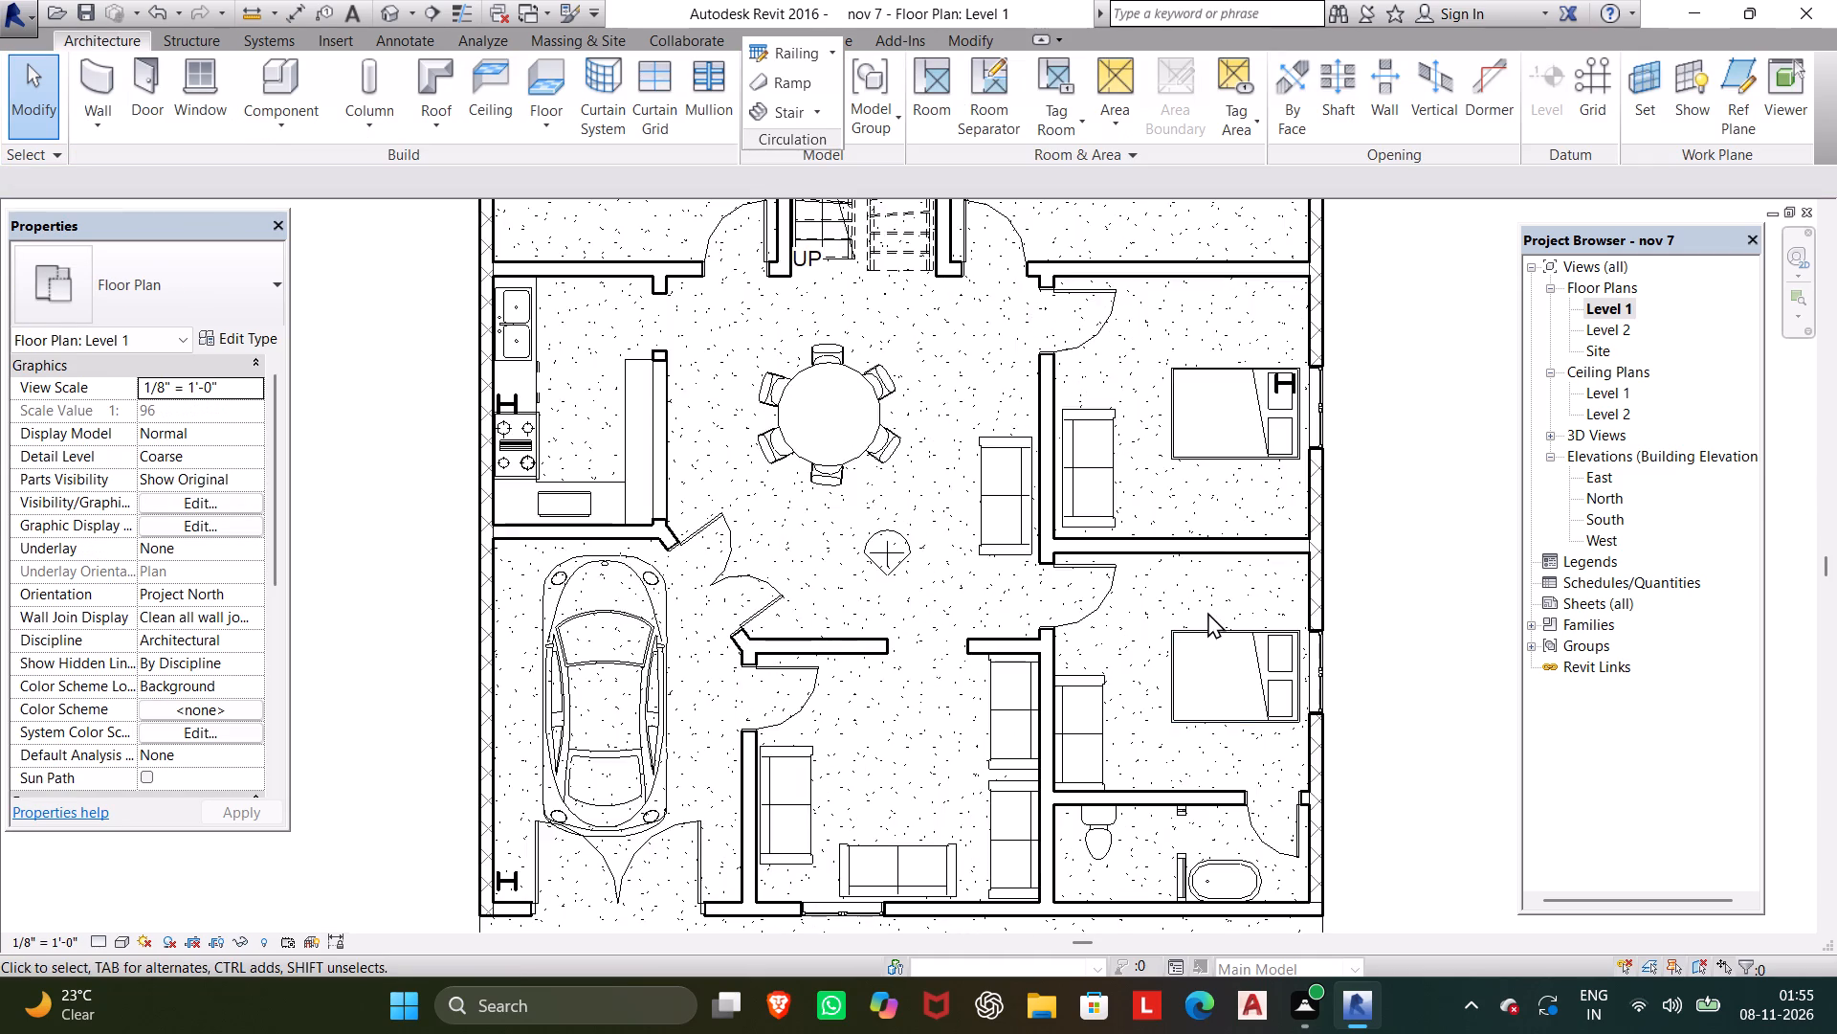
{"action": "scroll", "coordinate": [1206, 610], "scroll_direction": "up", "scroll_amount": 2}
{"action": "left_click", "coordinate": [811, 546]}
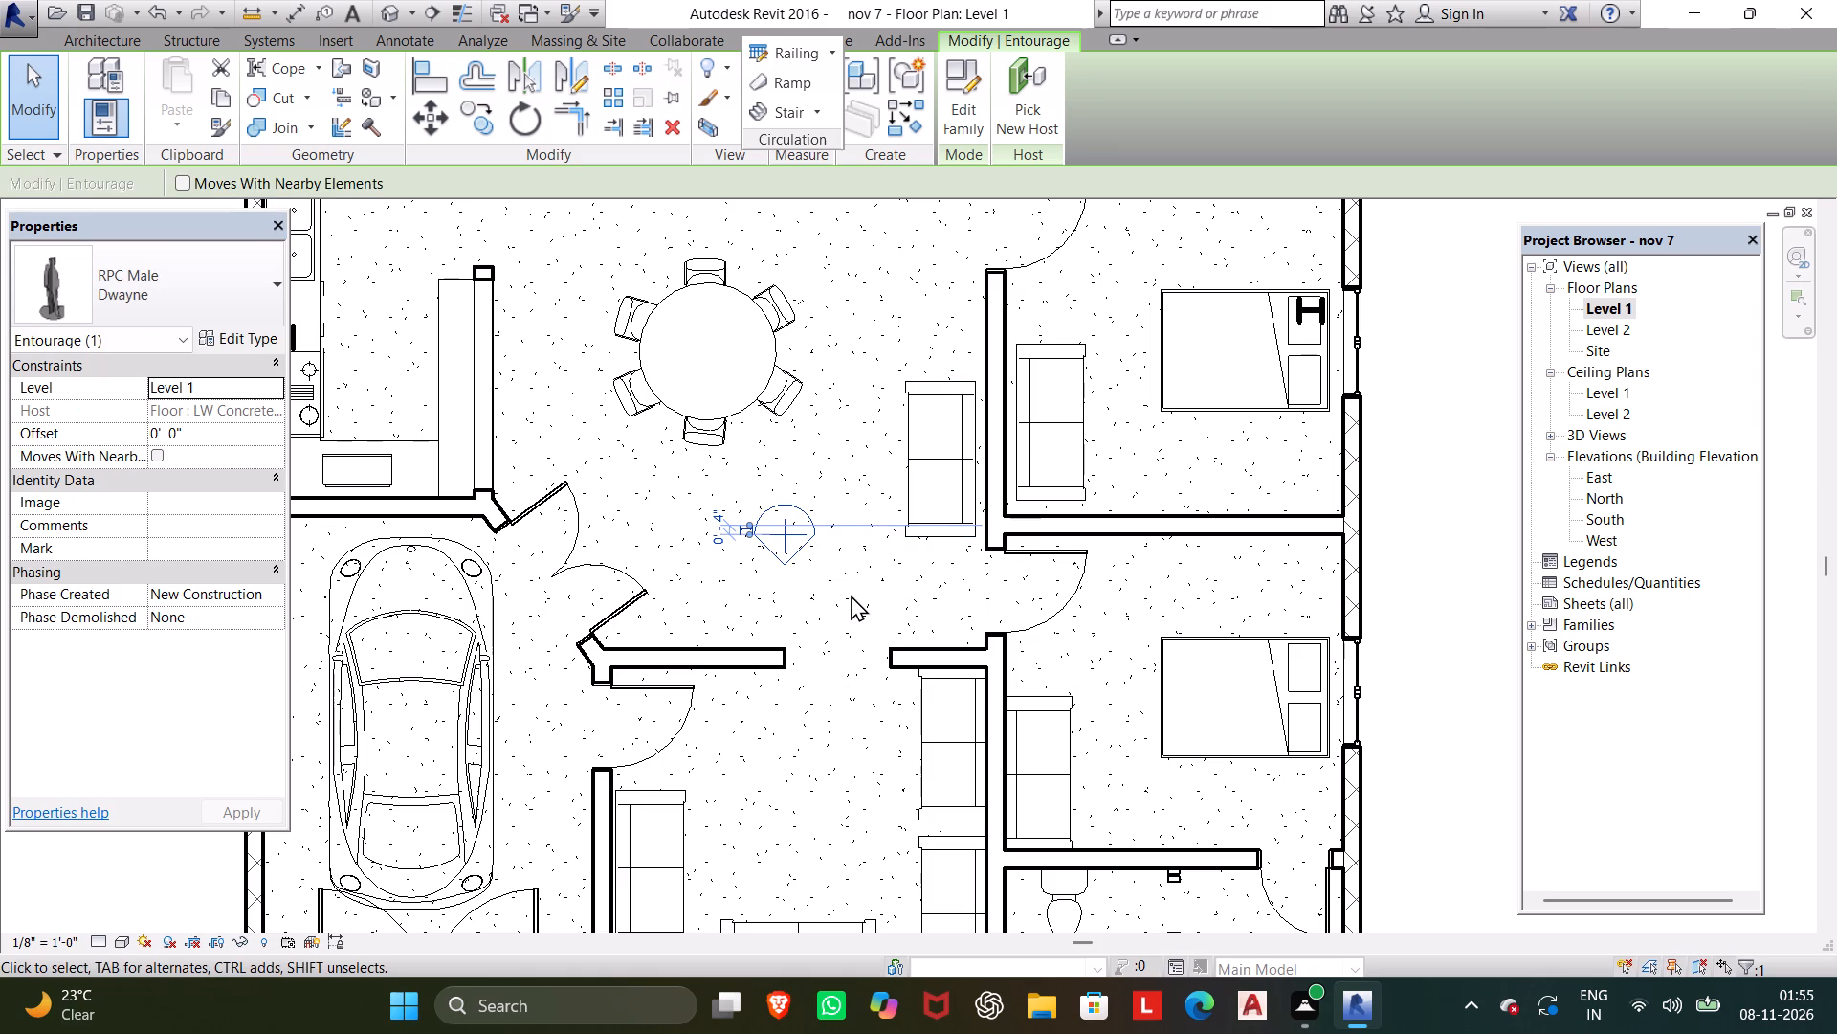
{"action": "left_click", "coordinate": [794, 547]}
{"action": "key", "text": "Delete"}
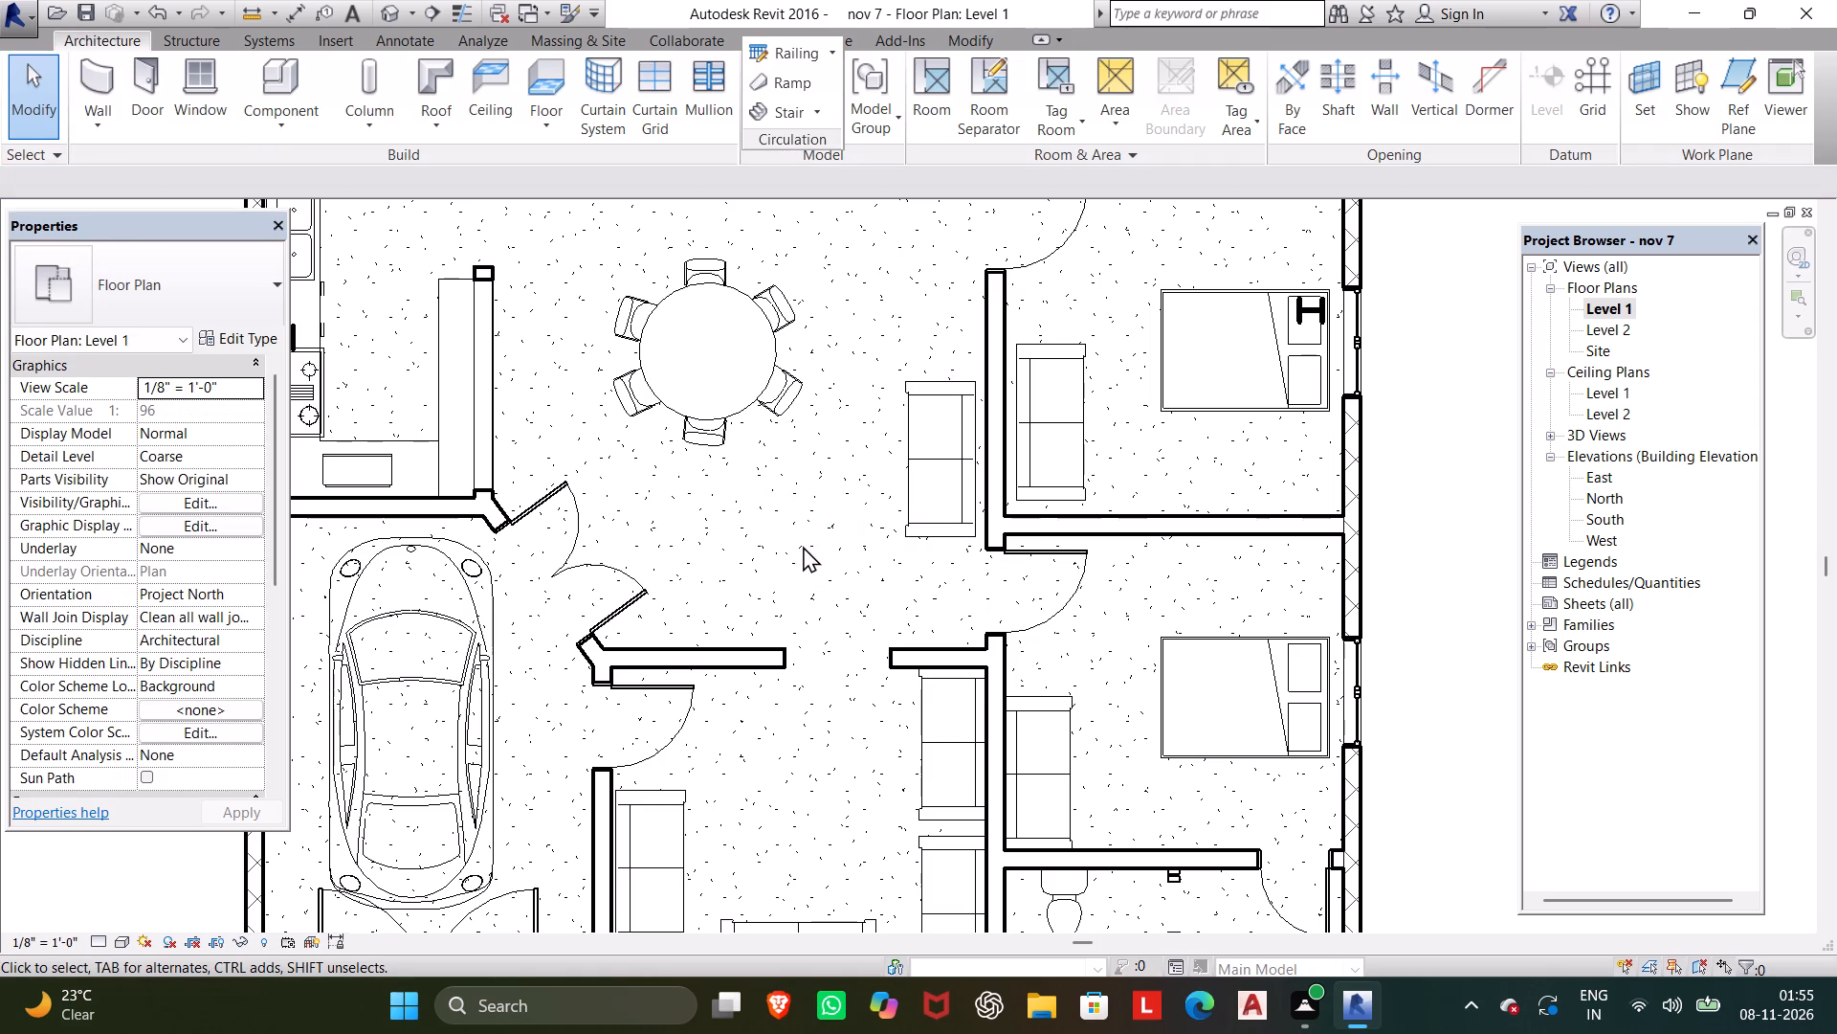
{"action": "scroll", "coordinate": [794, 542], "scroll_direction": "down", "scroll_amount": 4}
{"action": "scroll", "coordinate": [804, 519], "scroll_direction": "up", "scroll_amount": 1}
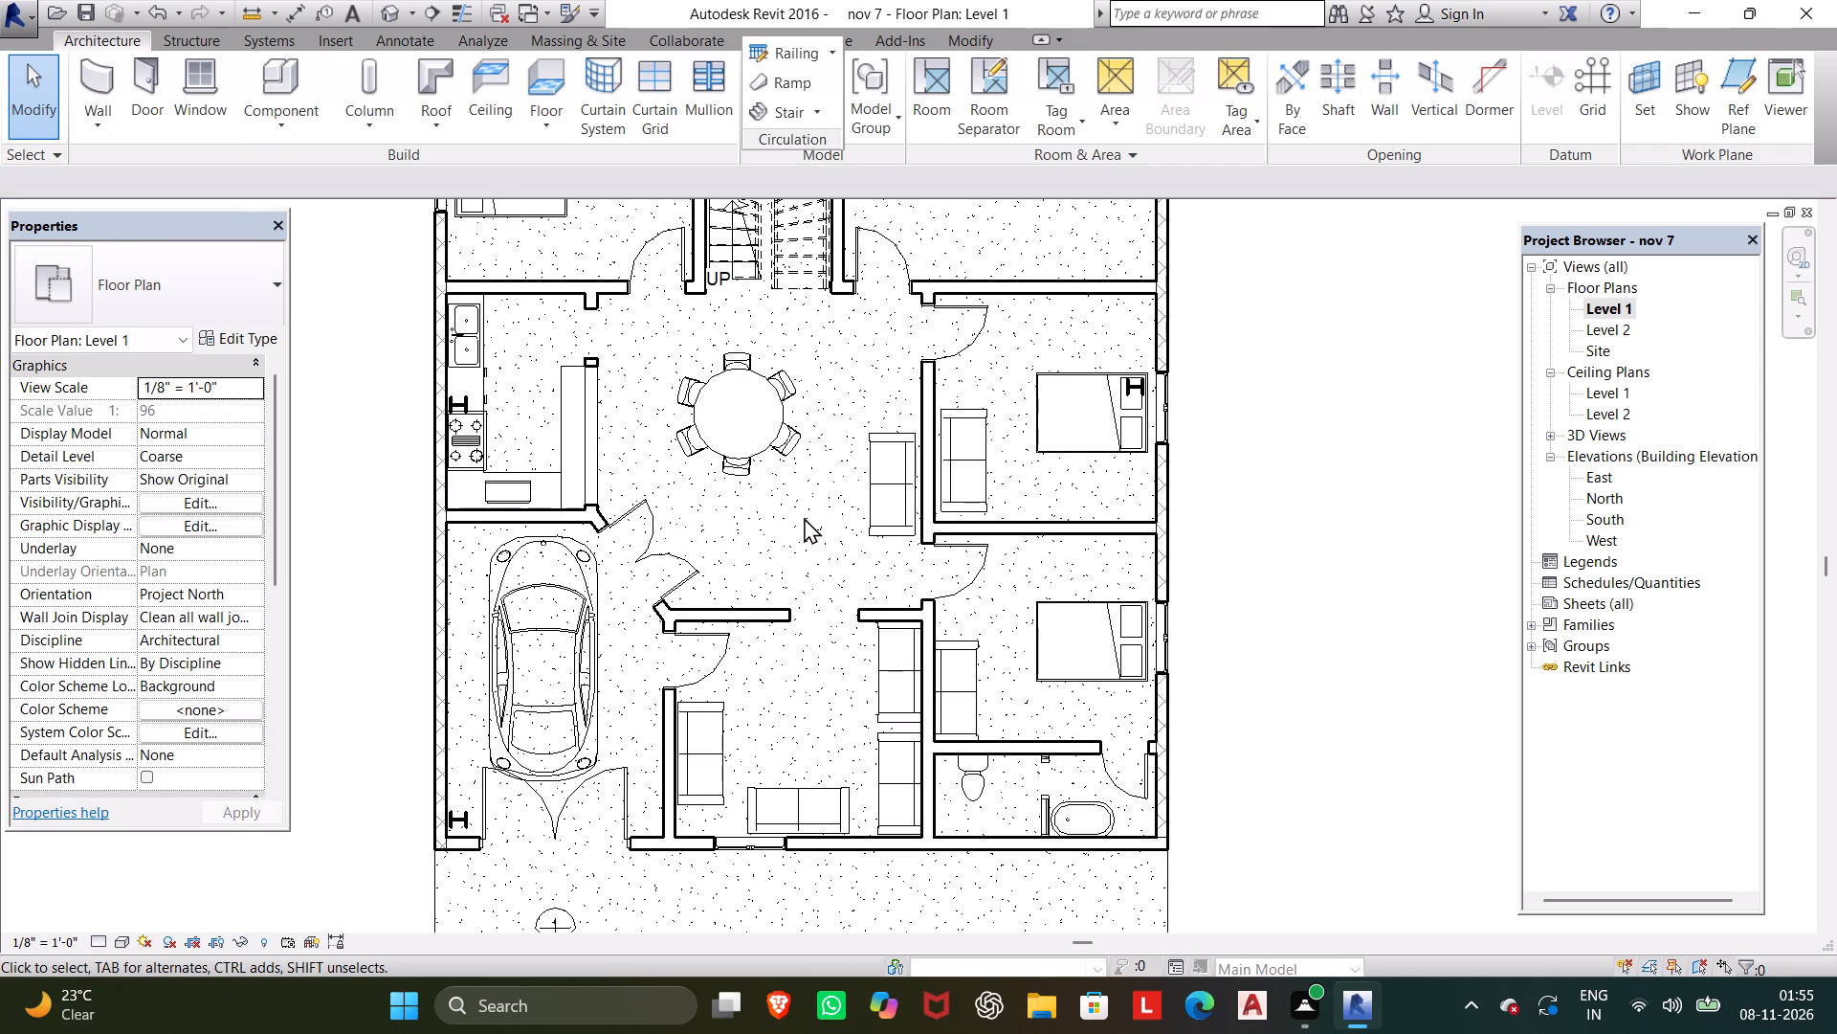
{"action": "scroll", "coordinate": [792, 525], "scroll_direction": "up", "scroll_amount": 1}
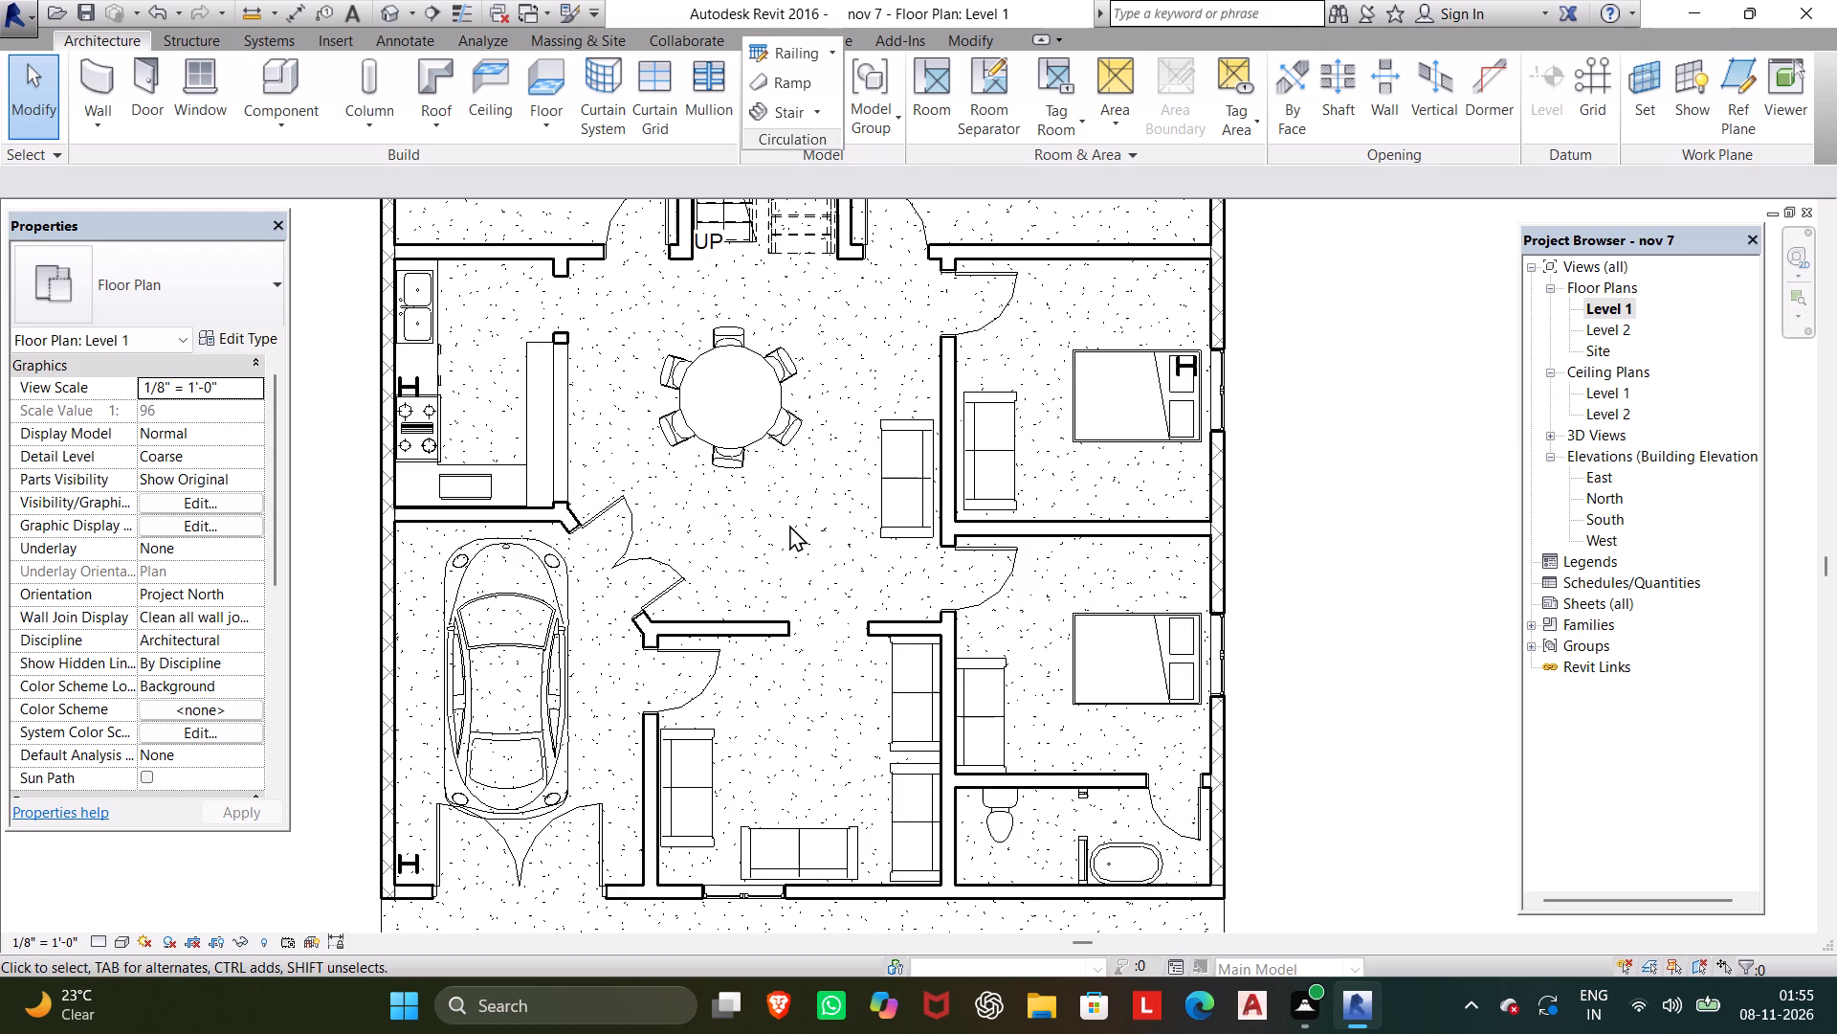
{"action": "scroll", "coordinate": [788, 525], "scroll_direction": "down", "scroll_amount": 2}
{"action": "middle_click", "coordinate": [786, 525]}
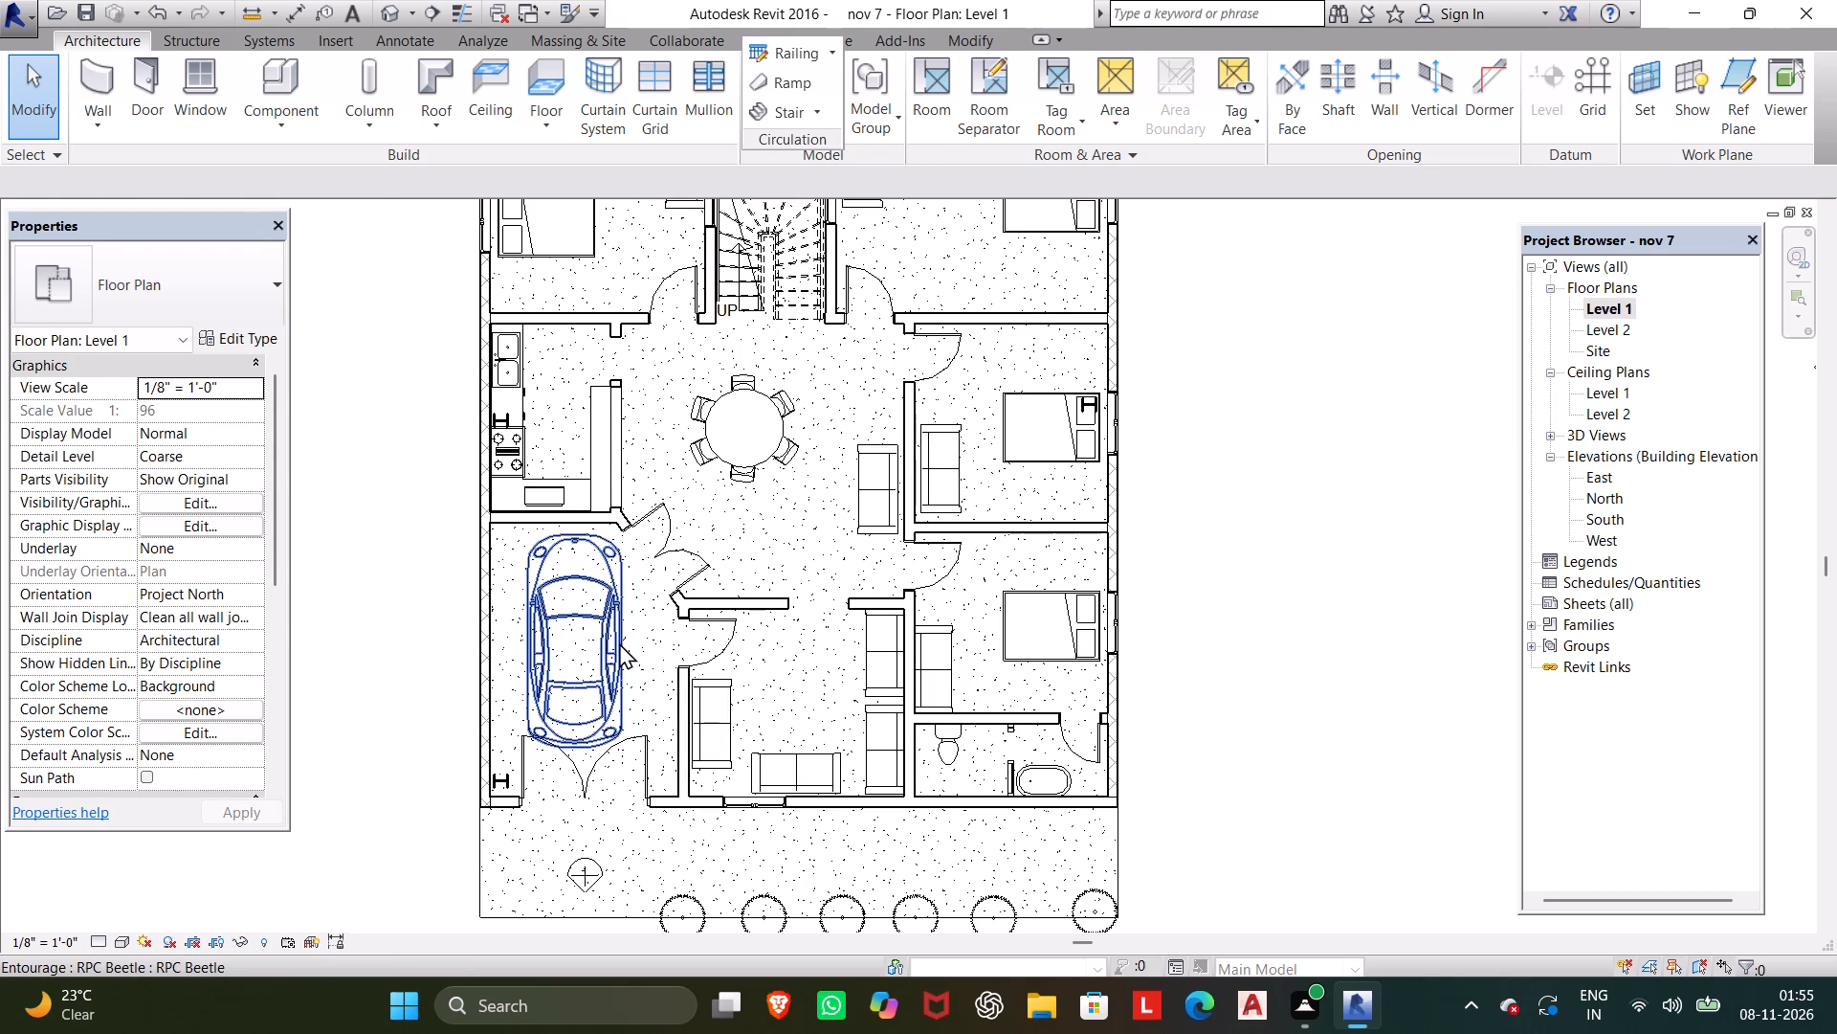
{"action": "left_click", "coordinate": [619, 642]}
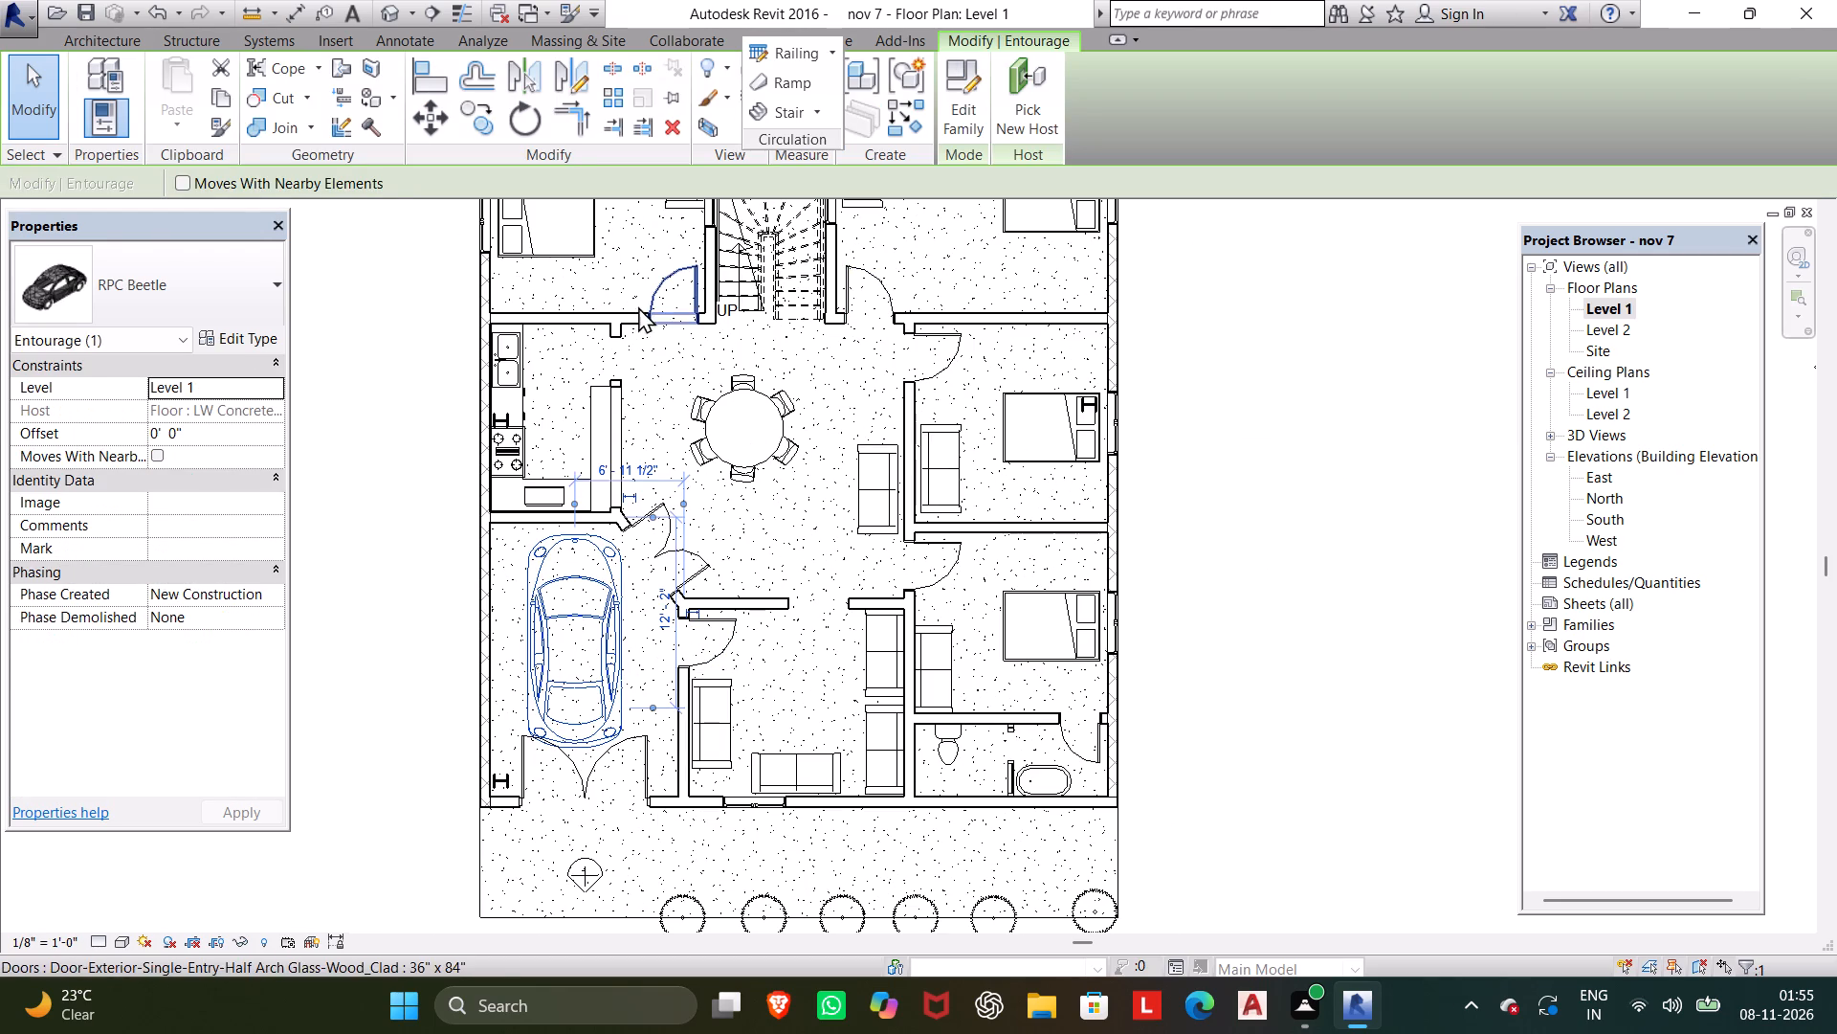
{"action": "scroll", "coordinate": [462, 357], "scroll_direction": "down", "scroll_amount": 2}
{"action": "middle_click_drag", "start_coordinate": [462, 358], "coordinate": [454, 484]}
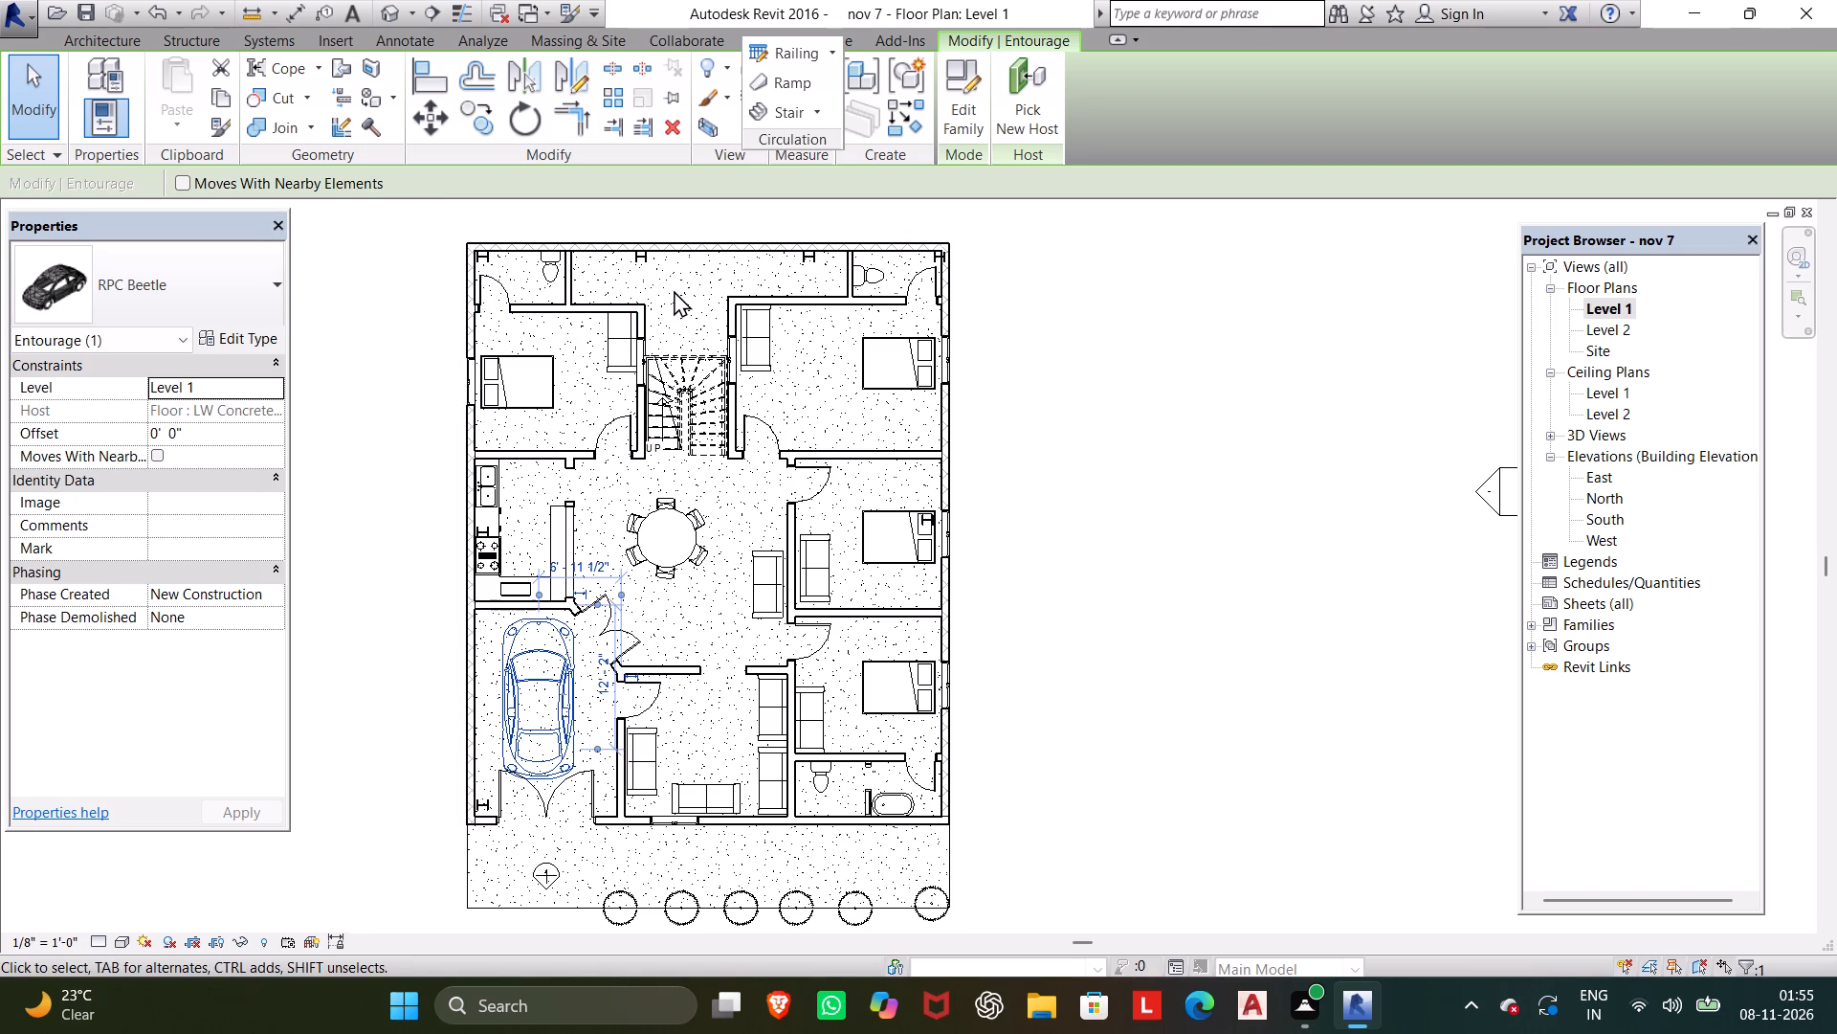
Switch to the 3D view, turn to the building's front corner, and save the nov 7 project.
{"action": "left_click", "coordinate": [392, 0]}
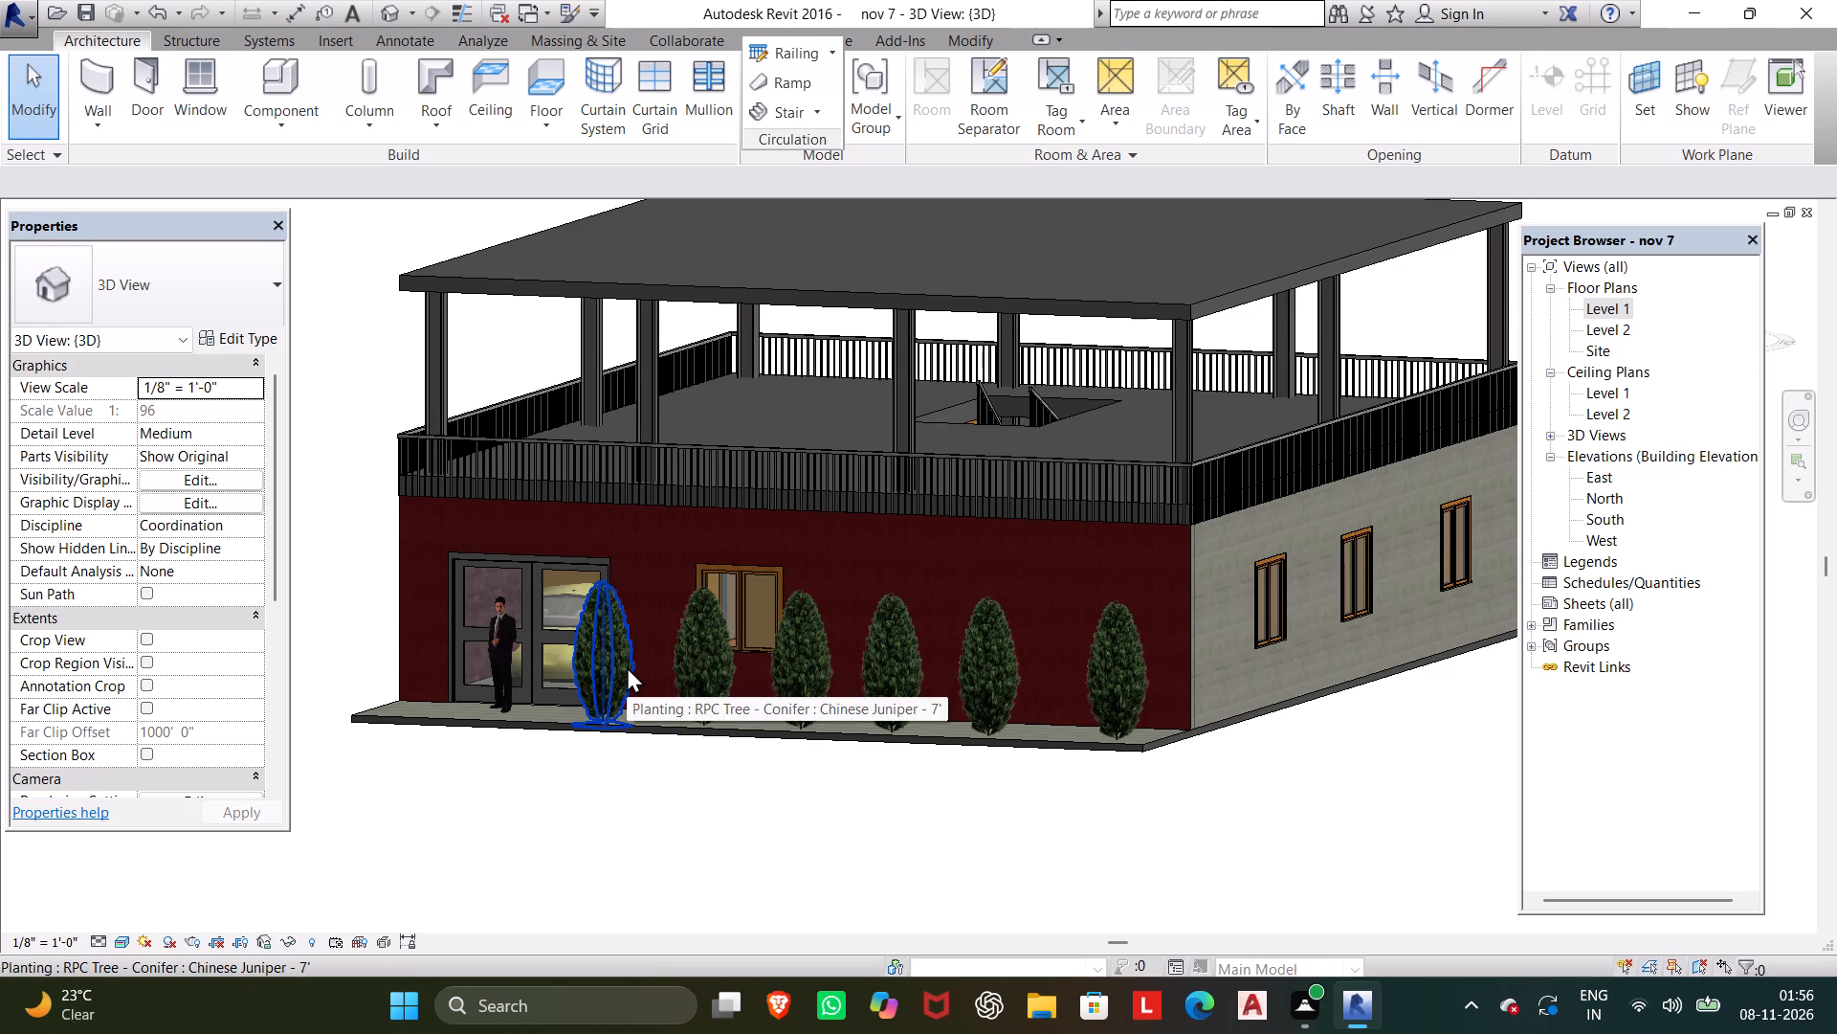
{"action": "middle_click_drag", "start_coordinate": [627, 667], "coordinate": [789, 682], "text": "shift"}
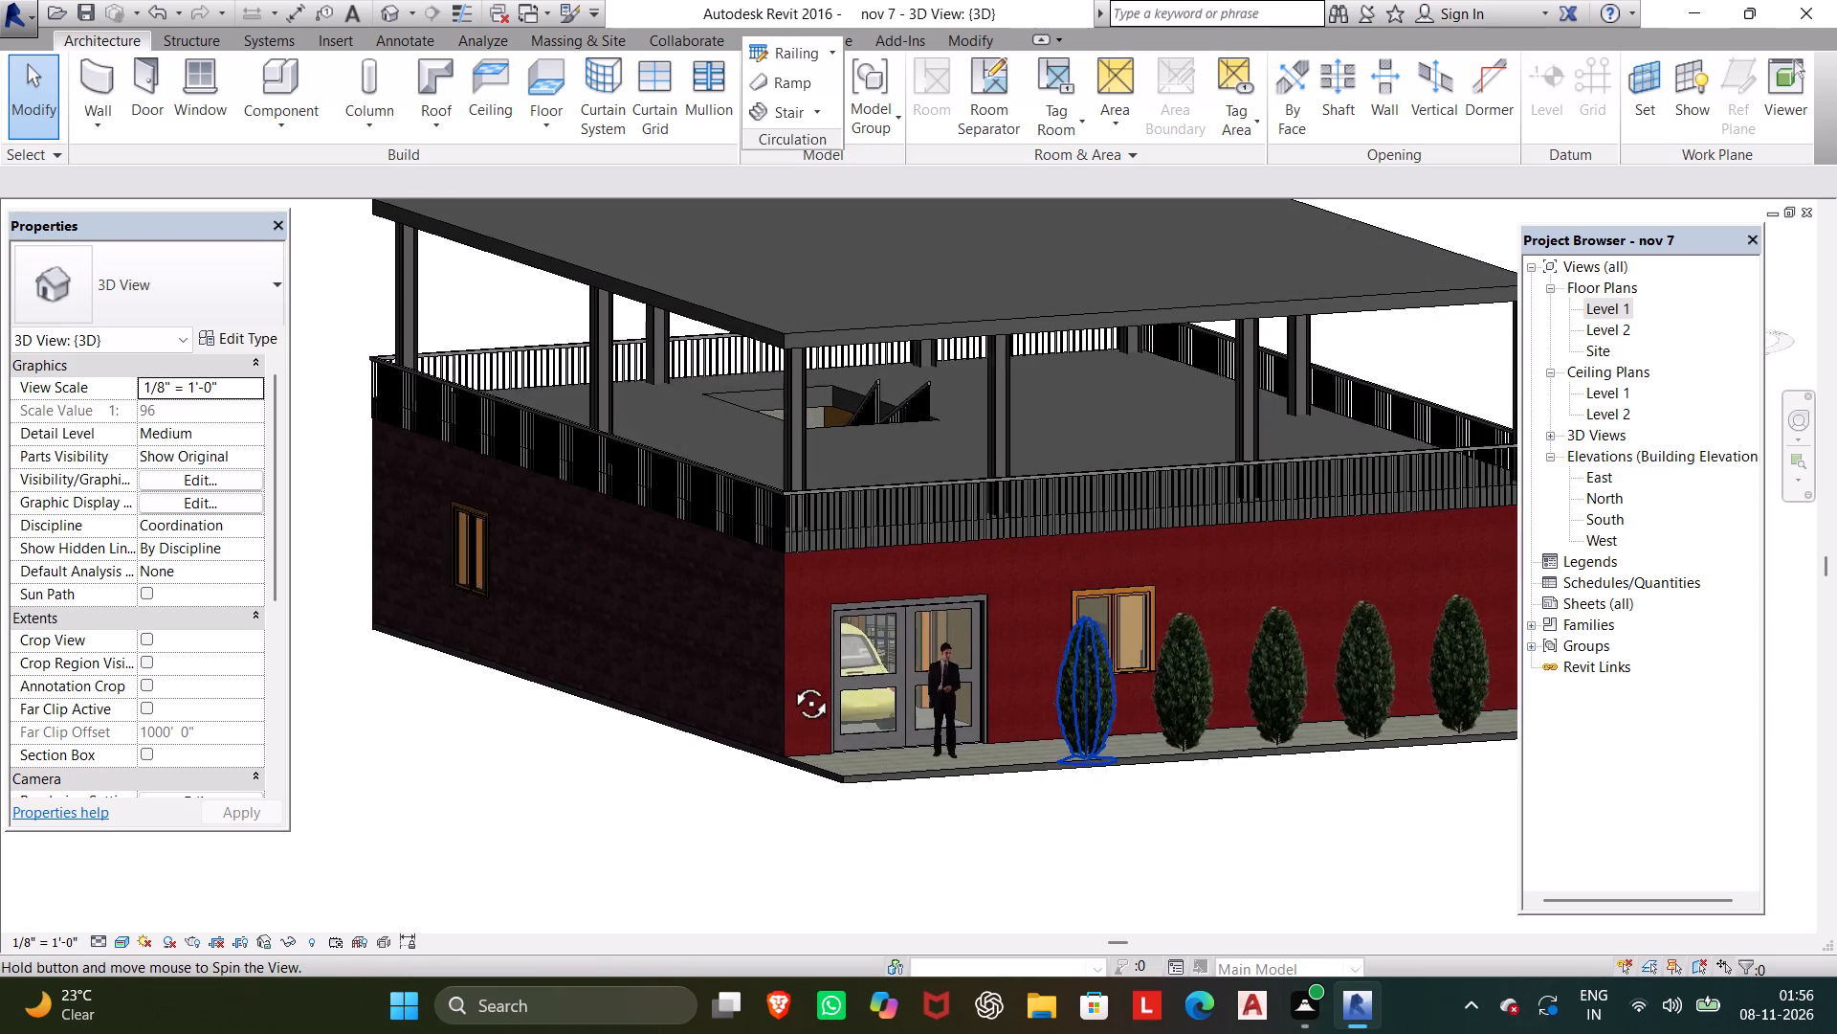
{"action": "middle_click_drag", "start_coordinate": [789, 682], "coordinate": [766, 674], "text": "shift"}
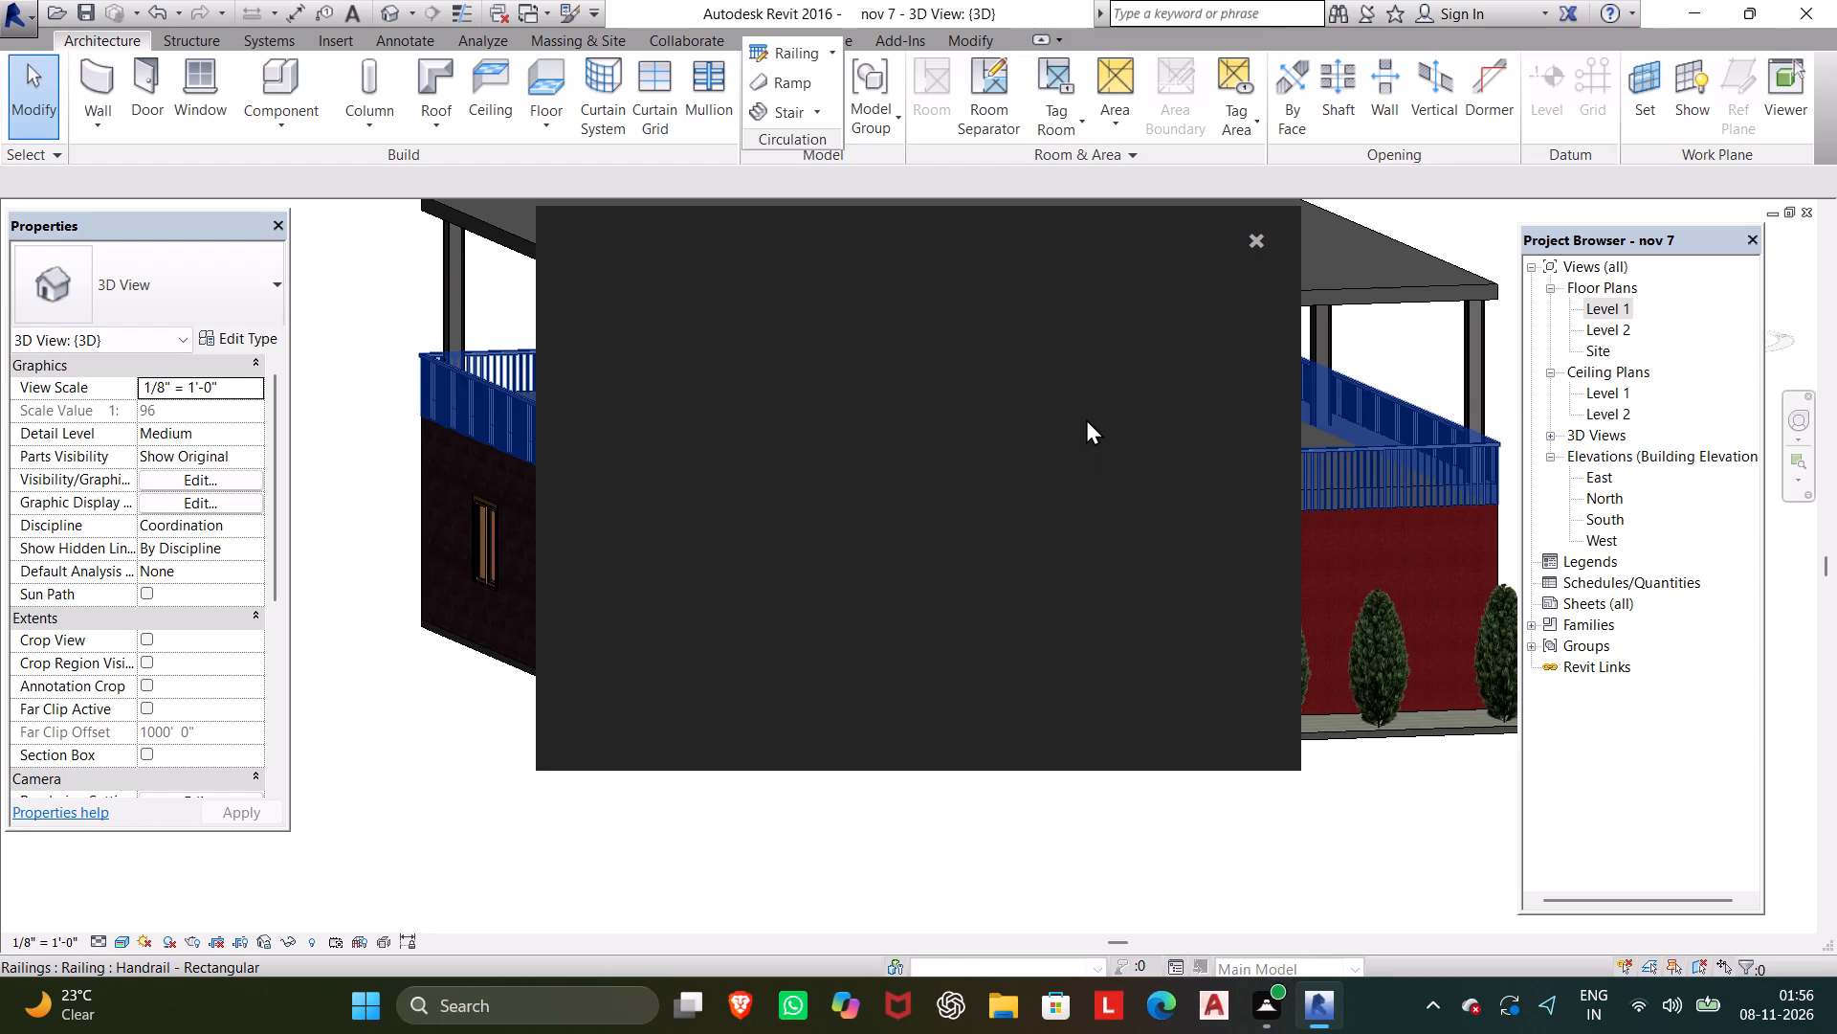
{"action": "left_click", "coordinate": [1259, 236]}
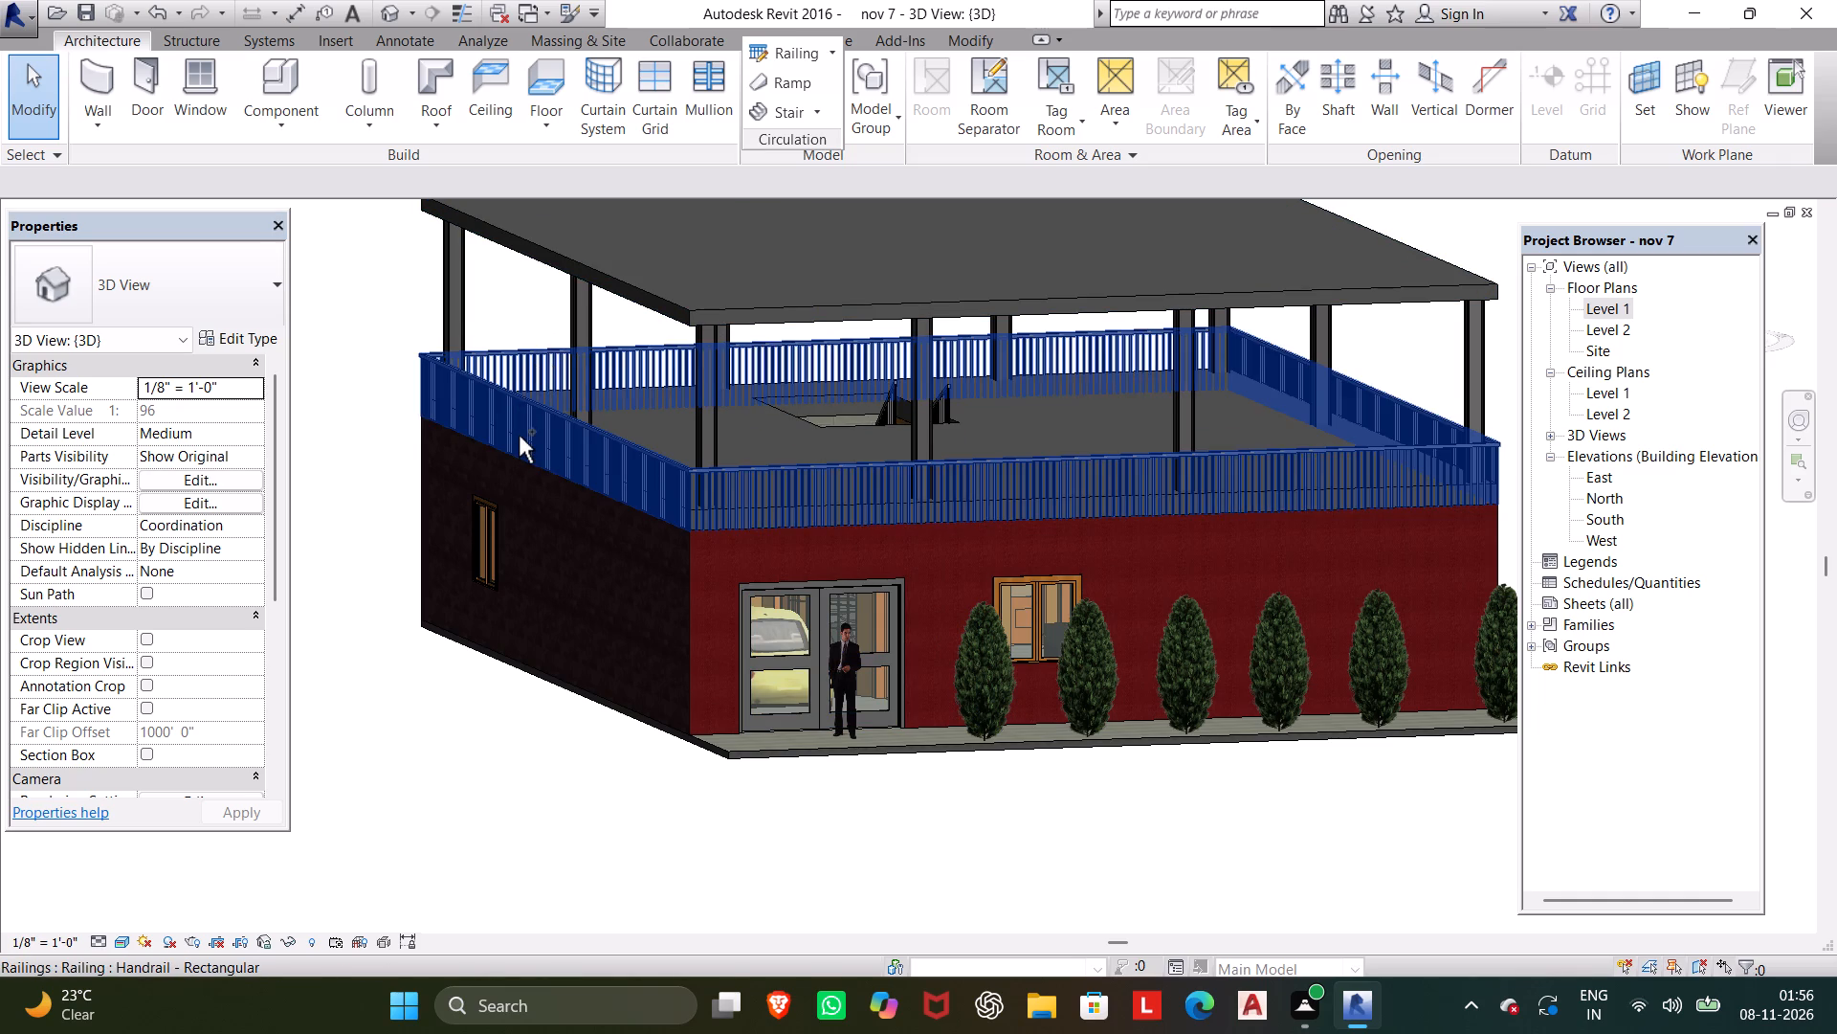
{"action": "key", "text": "ctrl+s"}
Examine the roof, terrace railing, juniper-lined front and windowed masonry side wall from above in the 3D view.
{"action": "middle_click_drag", "start_coordinate": [1522, 458], "coordinate": [1521, 522], "text": "shift"}
{"action": "scroll", "coordinate": [1522, 458], "scroll_direction": "down", "scroll_amount": 1, "text": "shift"}
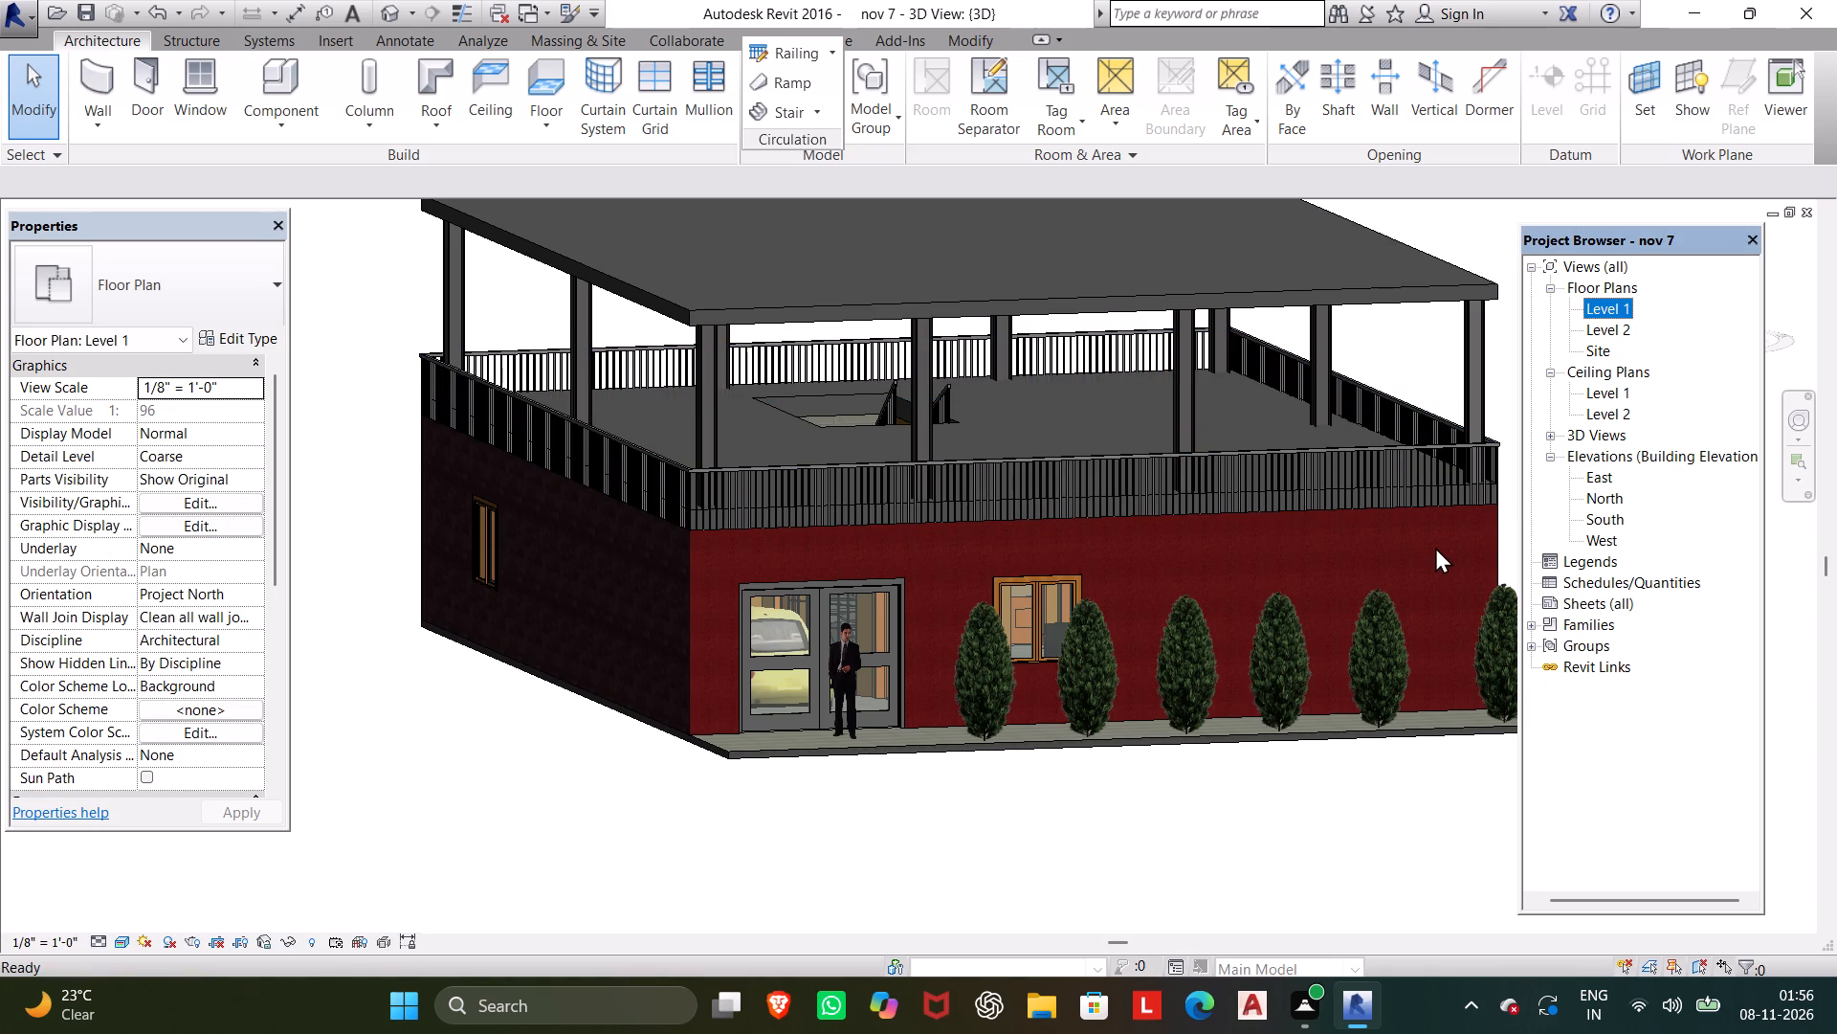
{"action": "middle_click_drag", "start_coordinate": [1435, 547], "coordinate": [1371, 565], "text": "shift"}
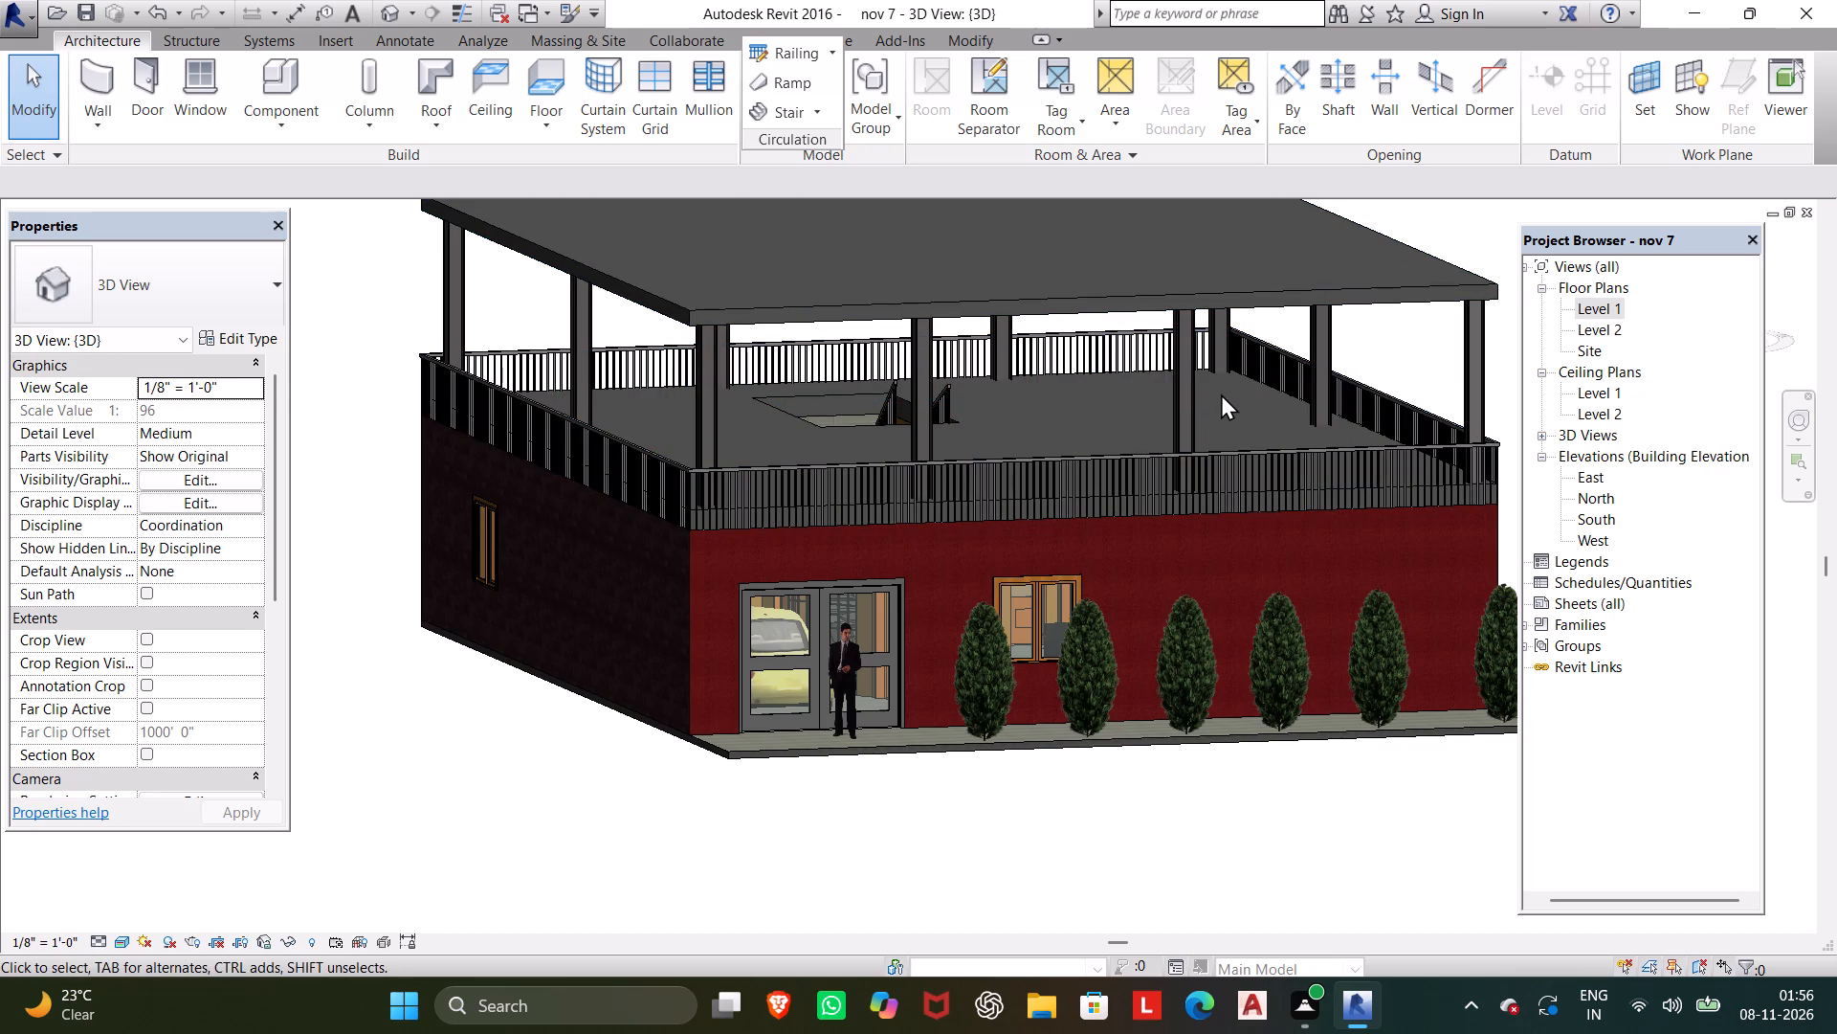
{"action": "middle_click_drag", "start_coordinate": [1221, 393], "coordinate": [1217, 606], "text": "shift"}
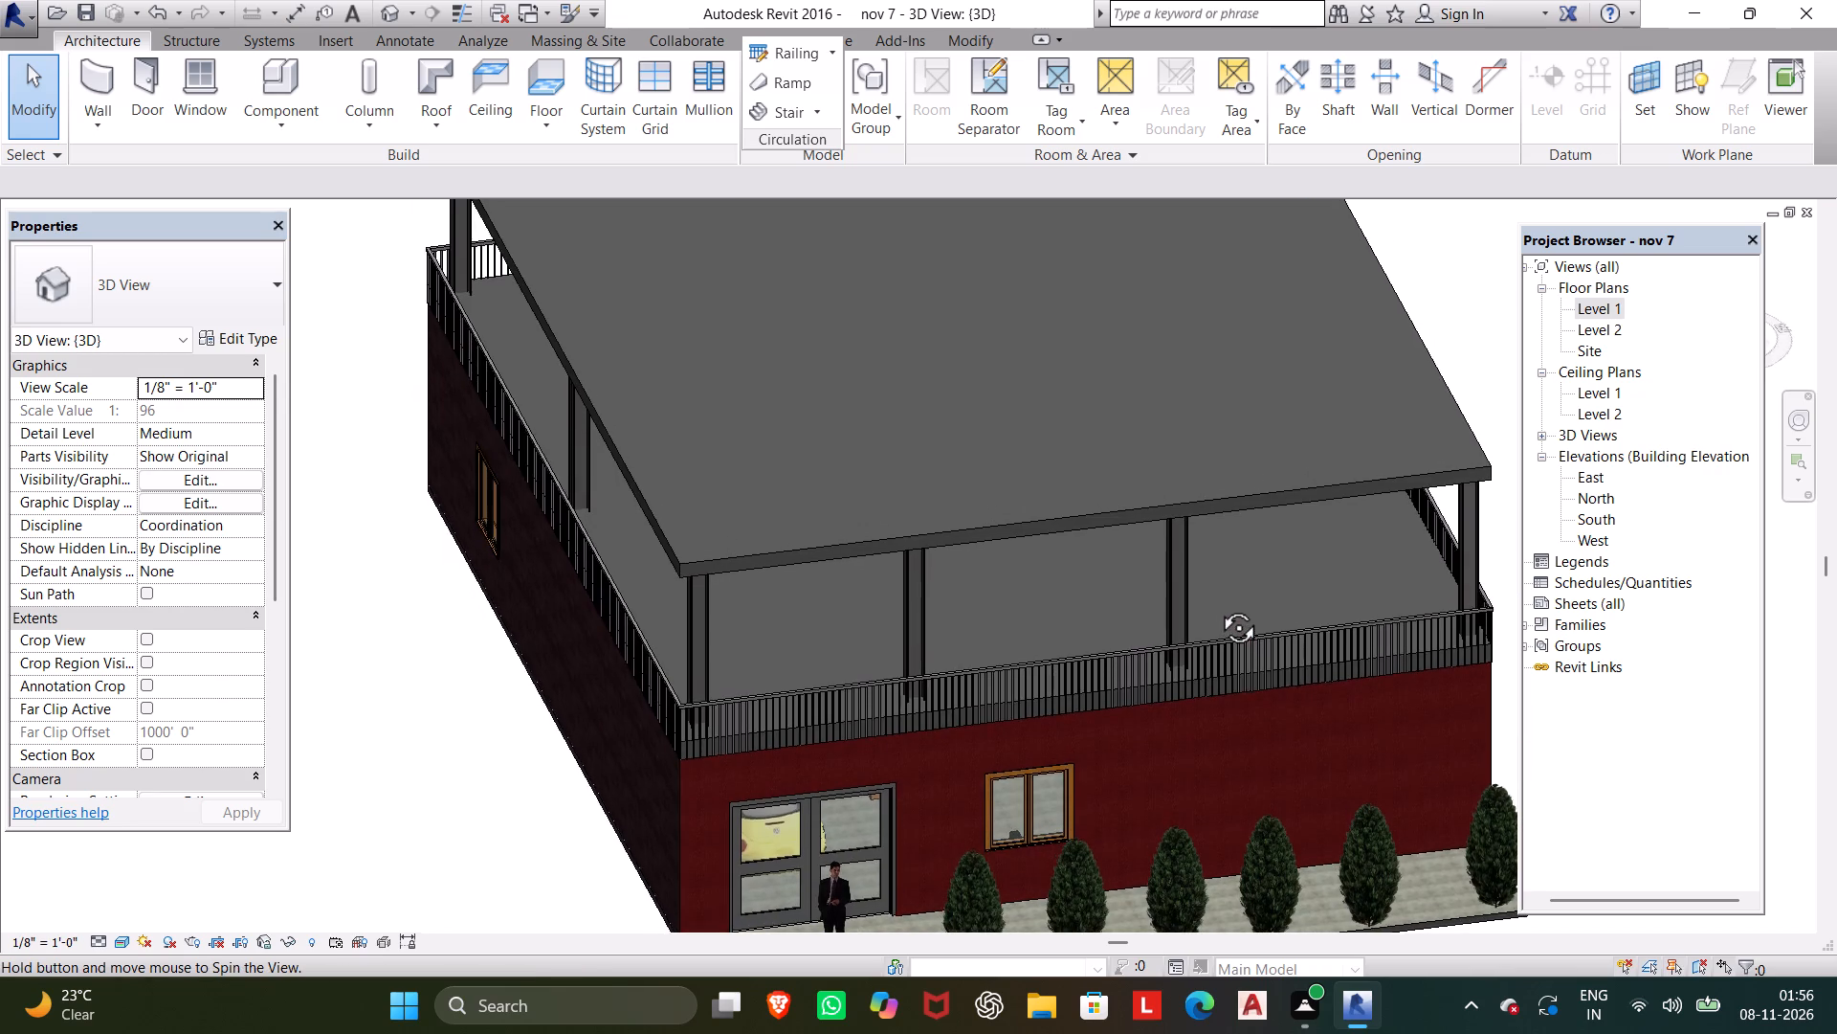
{"action": "middle_click_drag", "start_coordinate": [1217, 606], "coordinate": [887, 605], "text": "shift"}
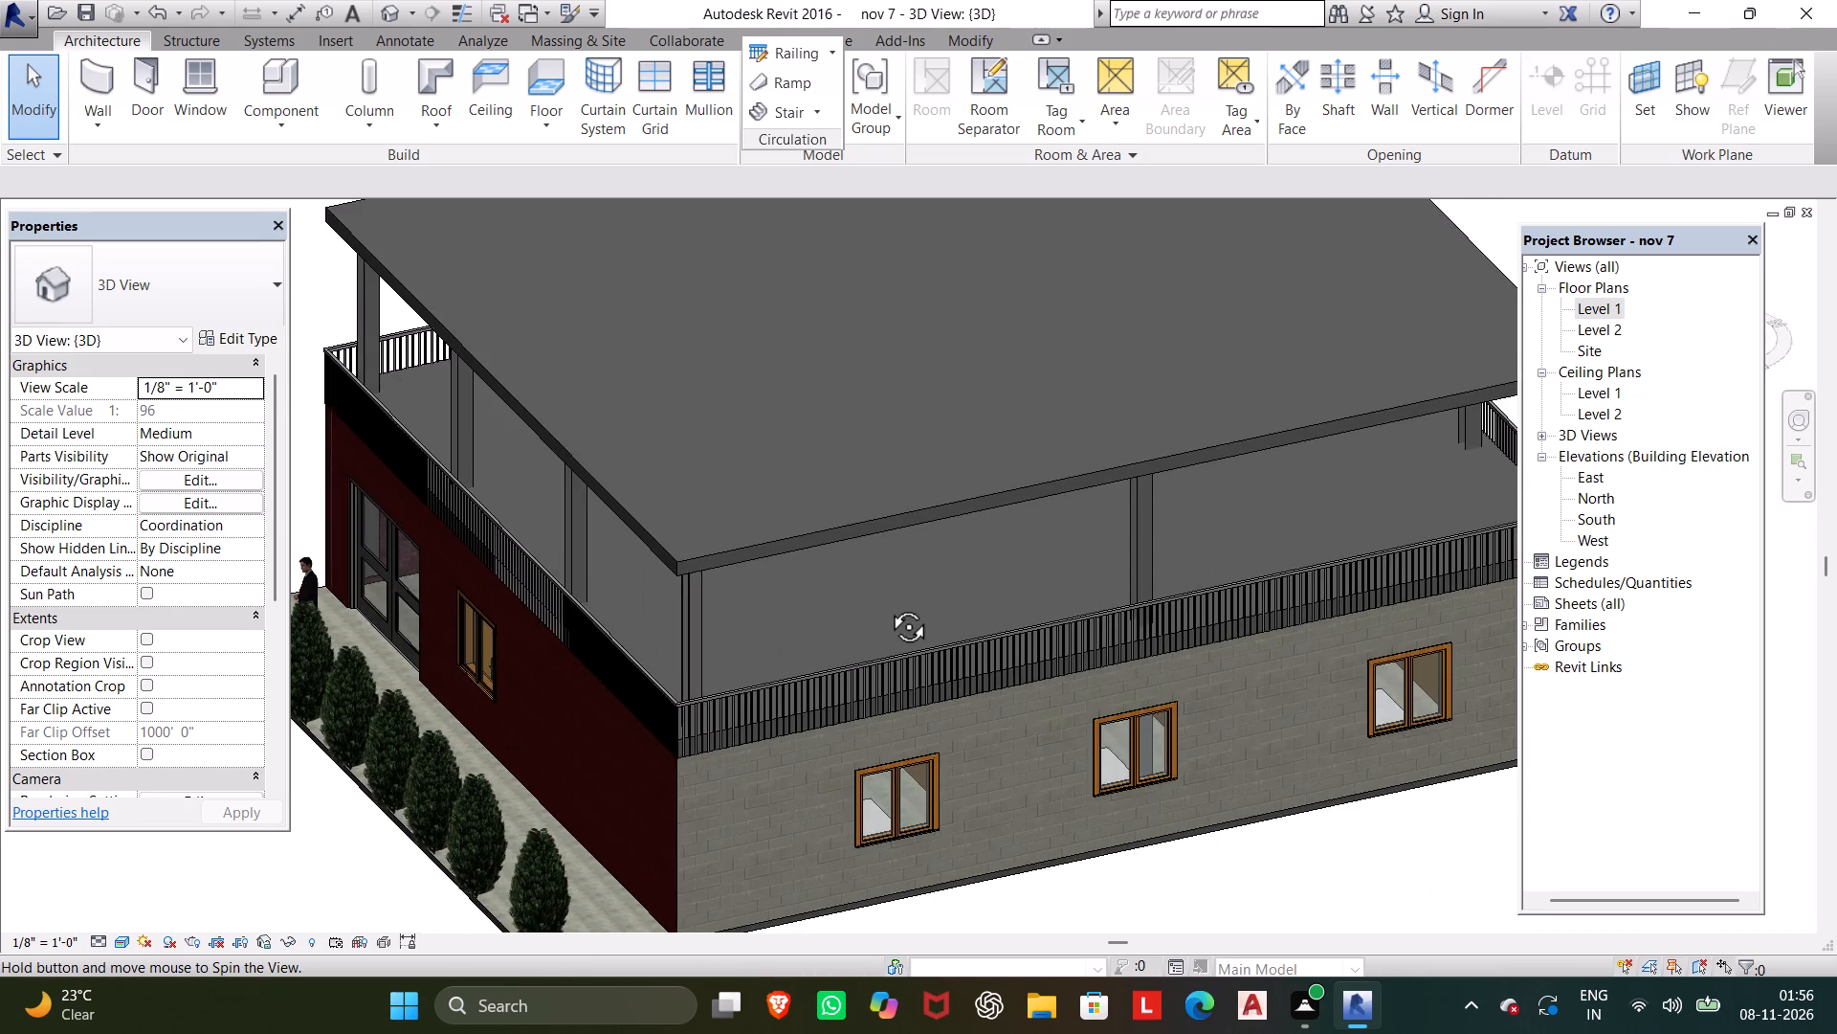
{"action": "middle_click_drag", "start_coordinate": [887, 605], "coordinate": [856, 612], "text": "shift"}
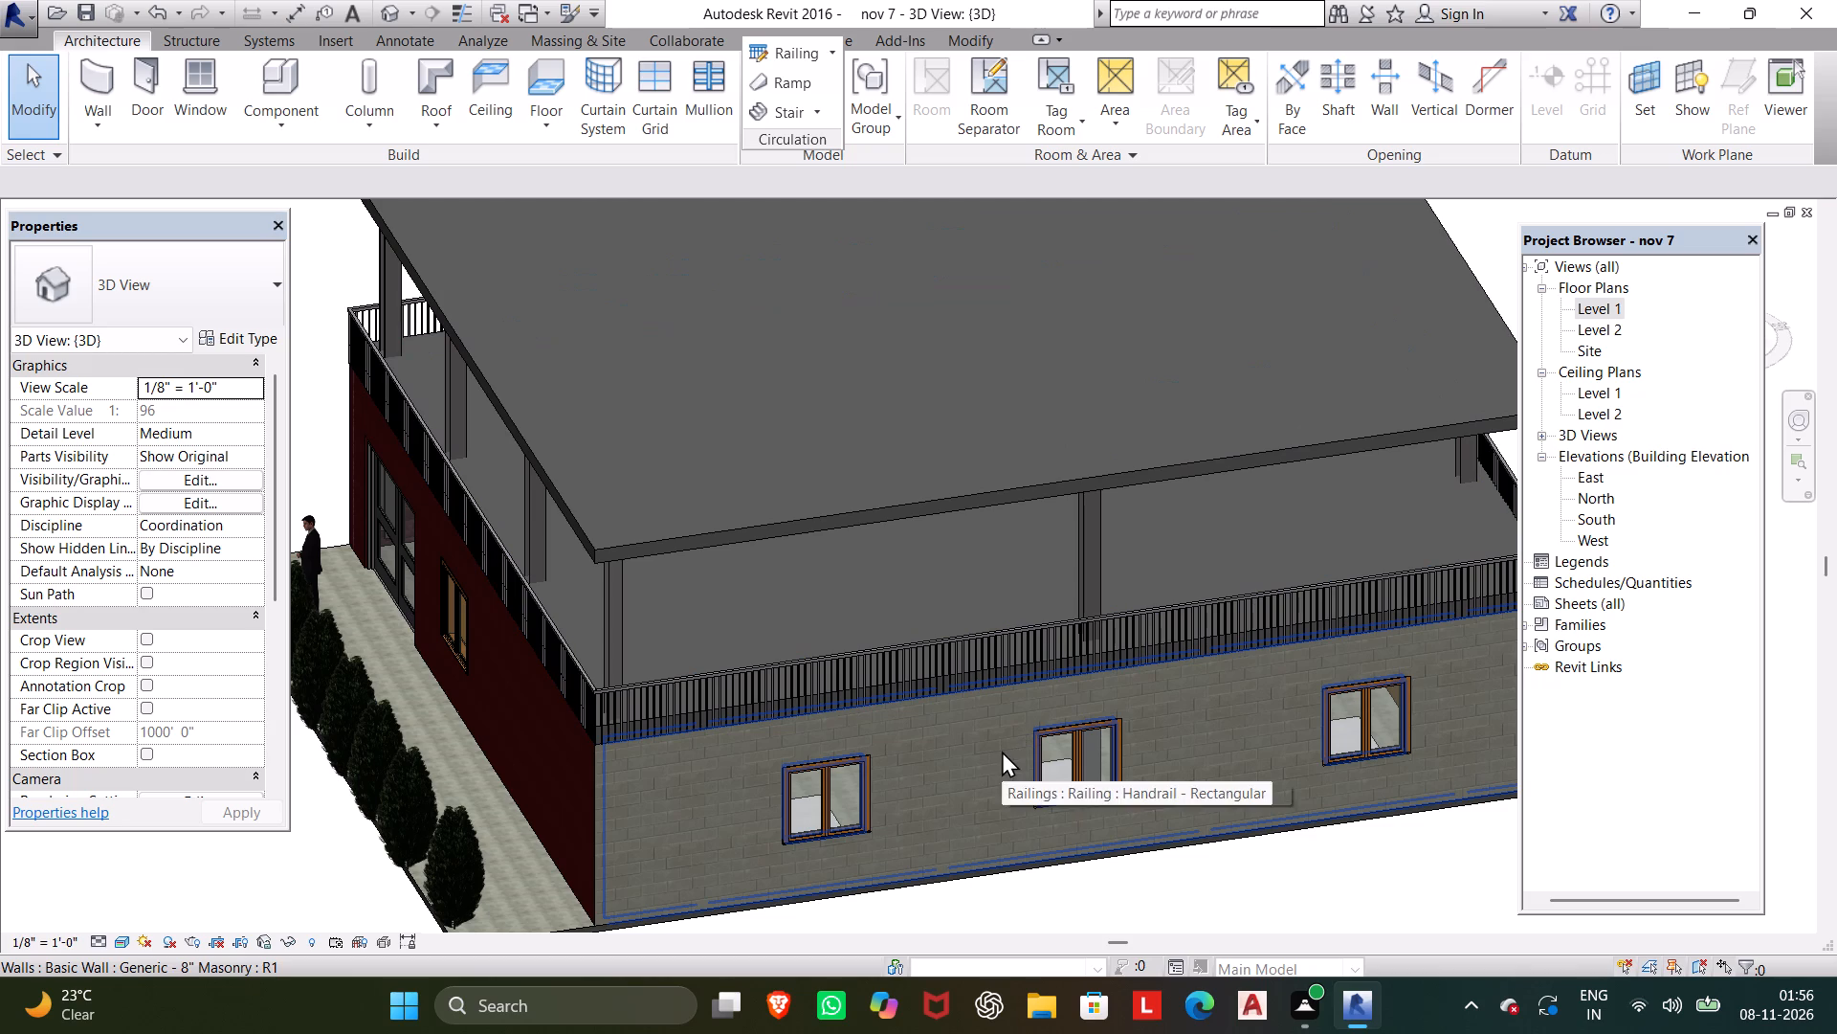
{"action": "scroll", "coordinate": [990, 752], "scroll_direction": "down", "scroll_amount": 1}
{"action": "middle_click_drag", "start_coordinate": [990, 752], "coordinate": [967, 666]}
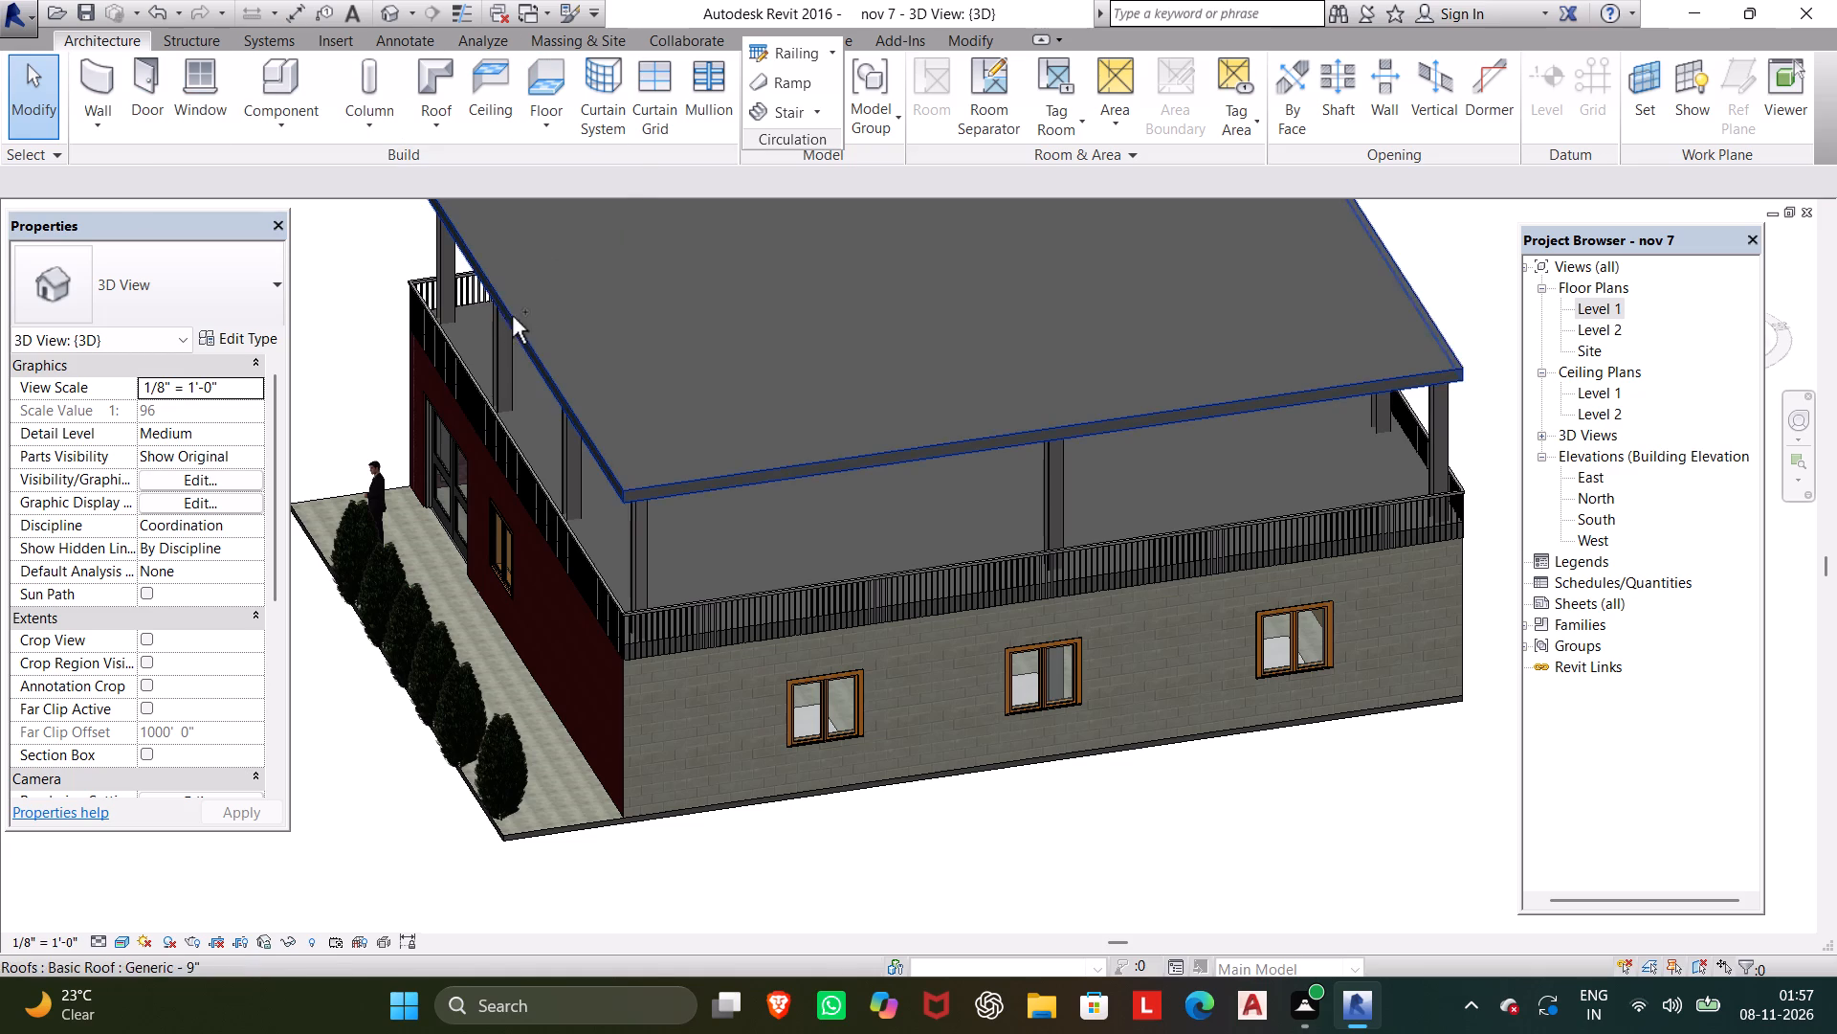
Save the nov 7 project again and dismiss the Autodesk notification card.
{"action": "key", "text": "ctrl+s"}
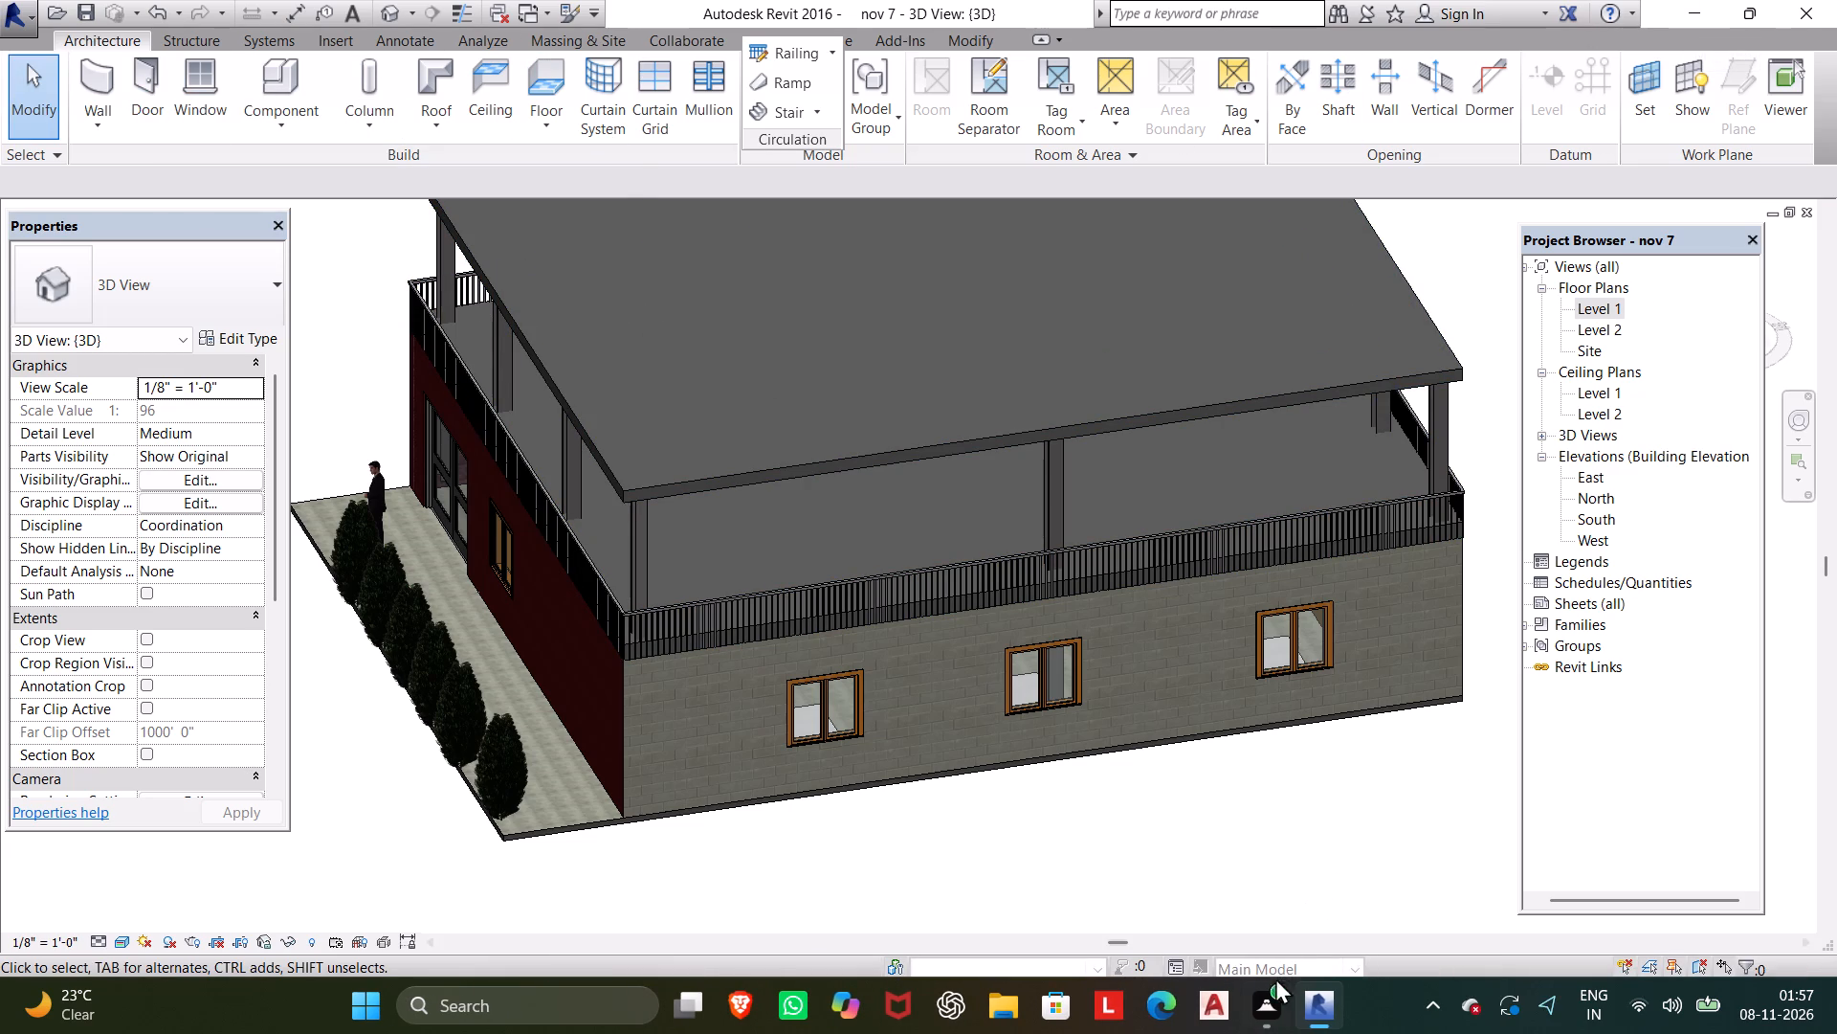
{"action": "left_click", "coordinate": [1125, 662]}
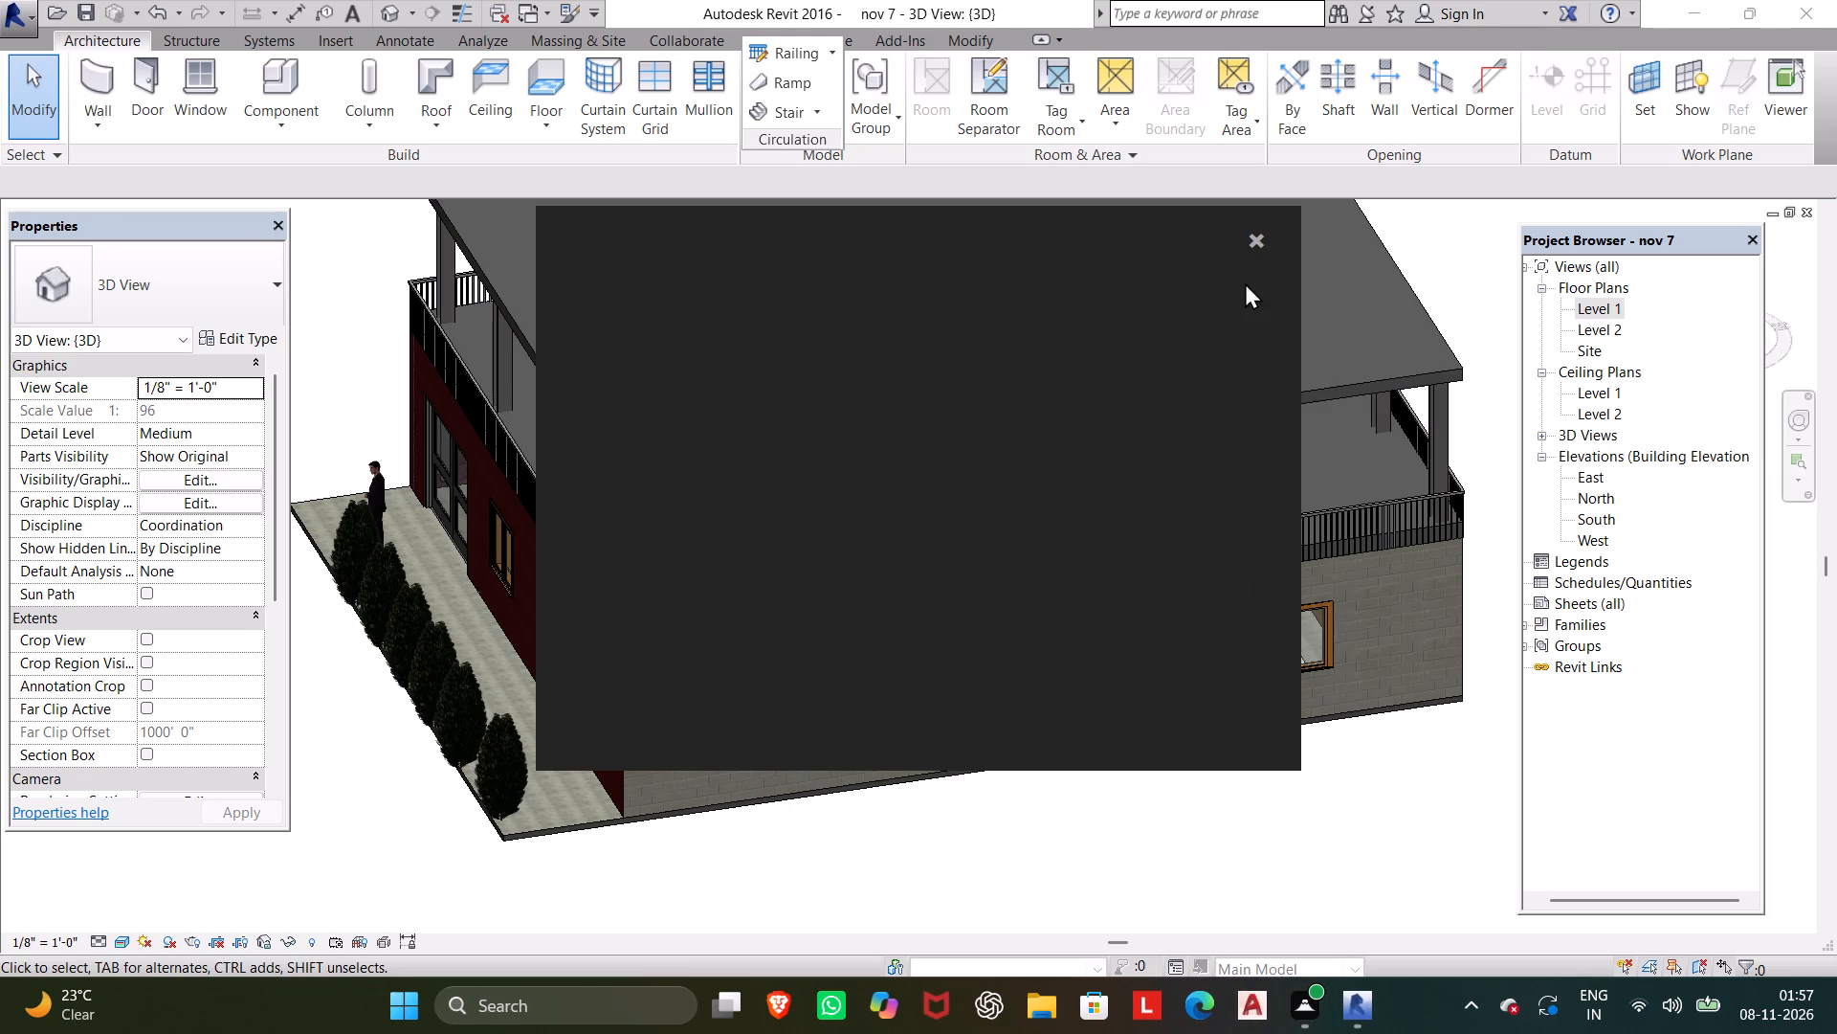
{"action": "left_click", "coordinate": [1257, 226]}
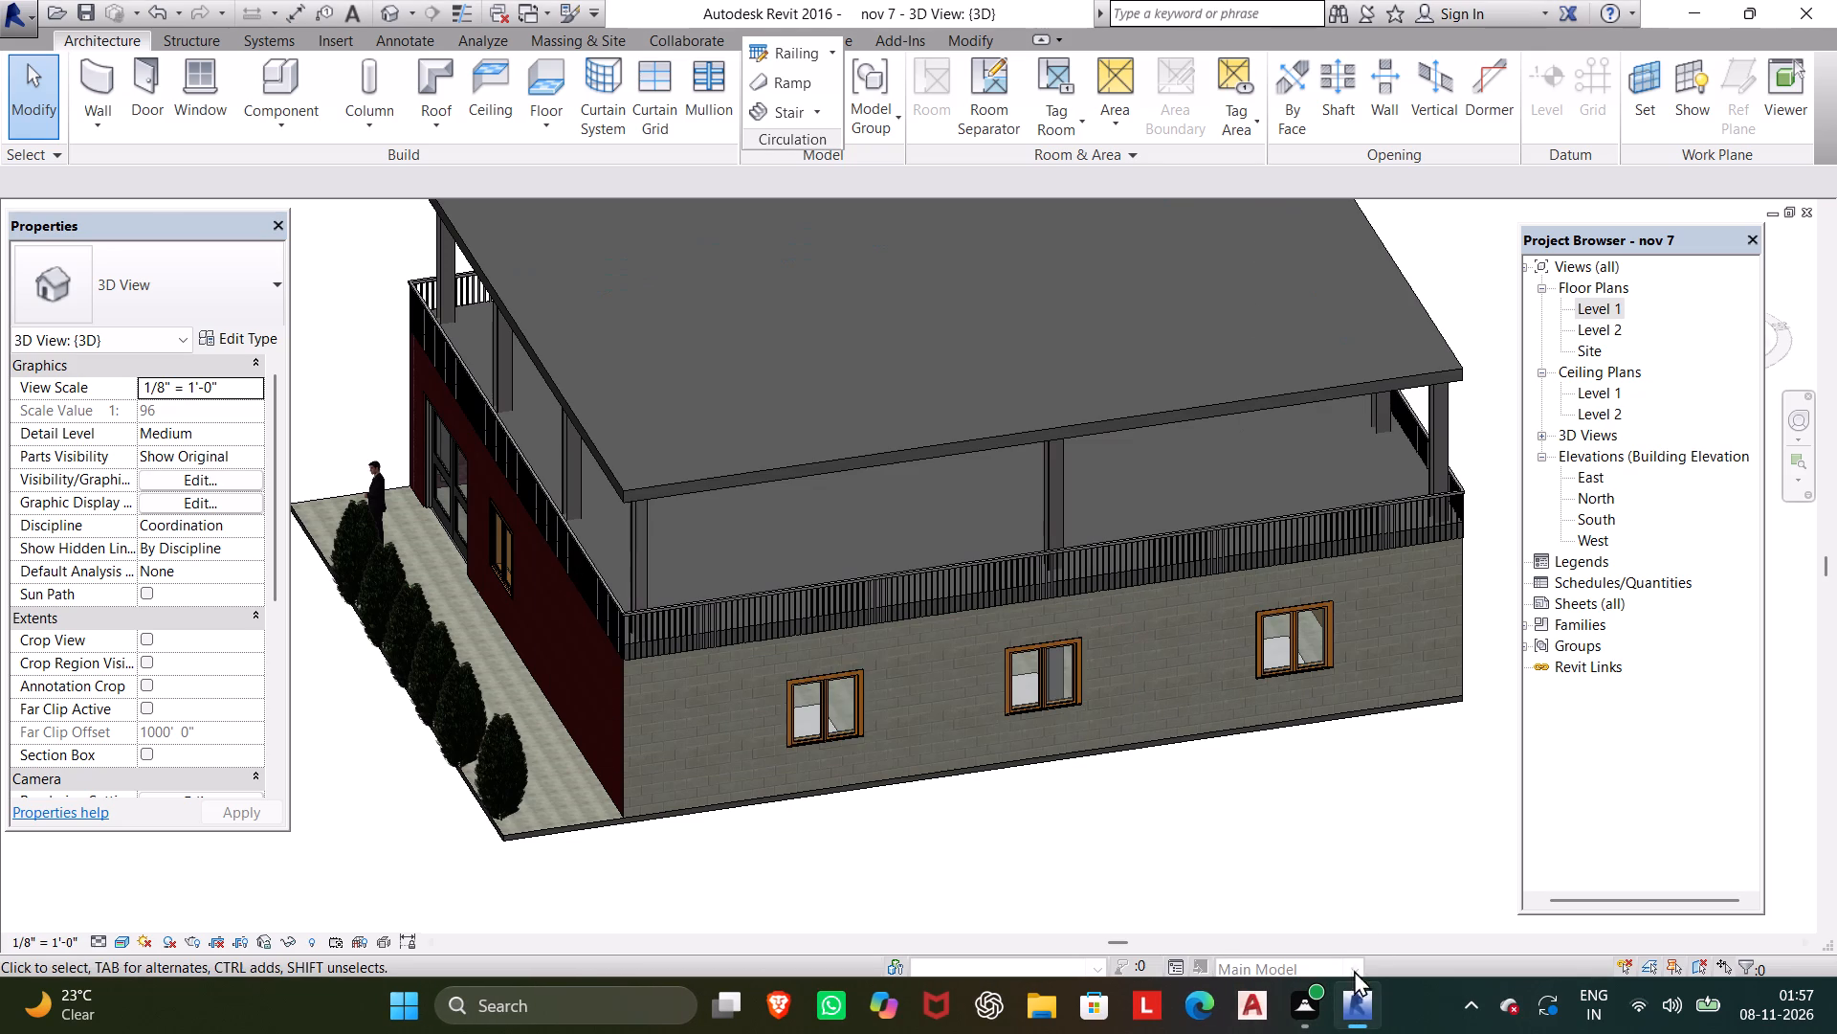